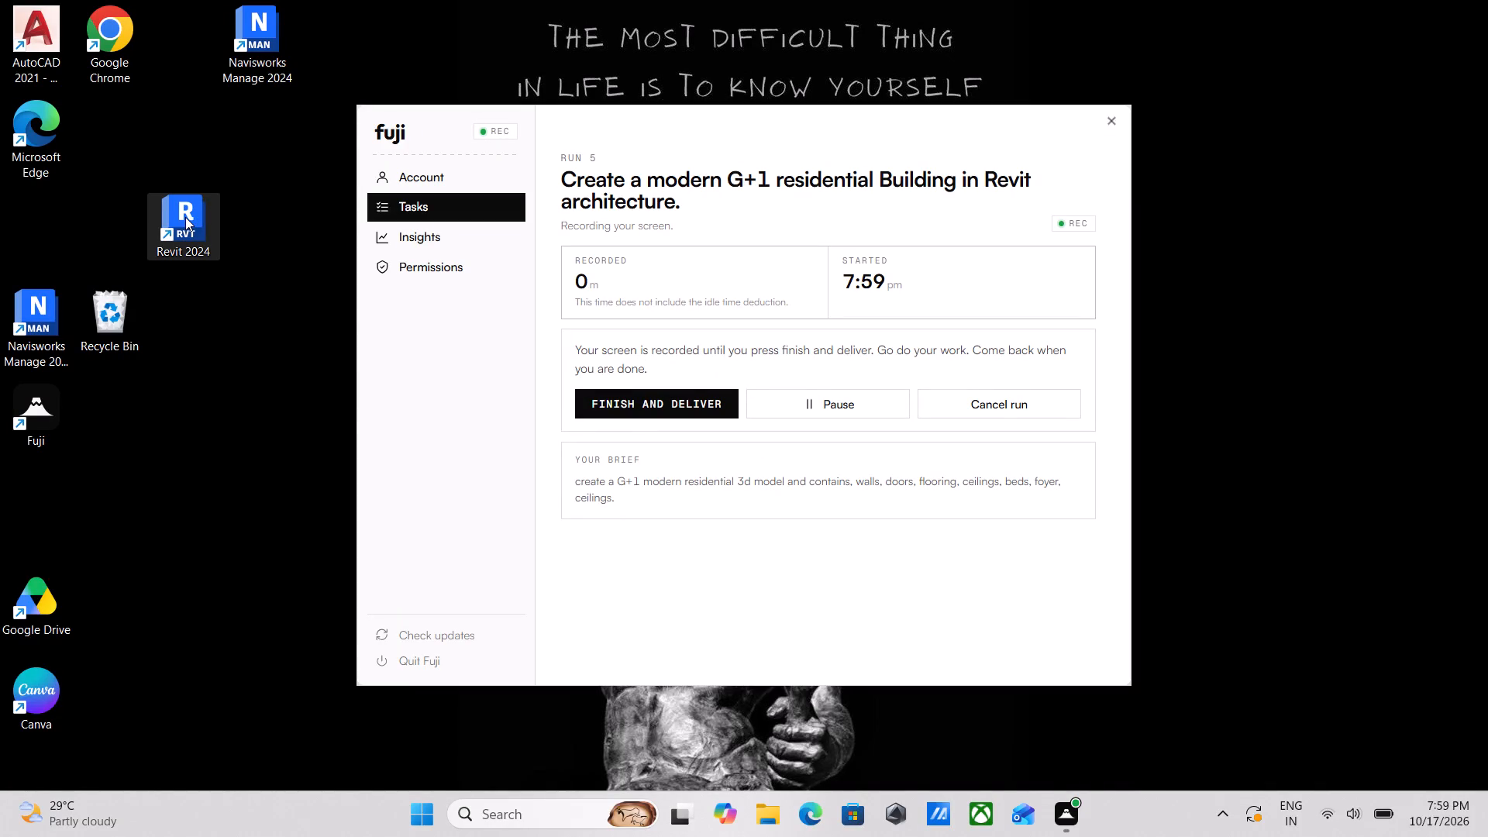
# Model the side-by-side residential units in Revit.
# Launch Revit 2024 from the desktop.
pyautogui.doubleClick(182, 223)
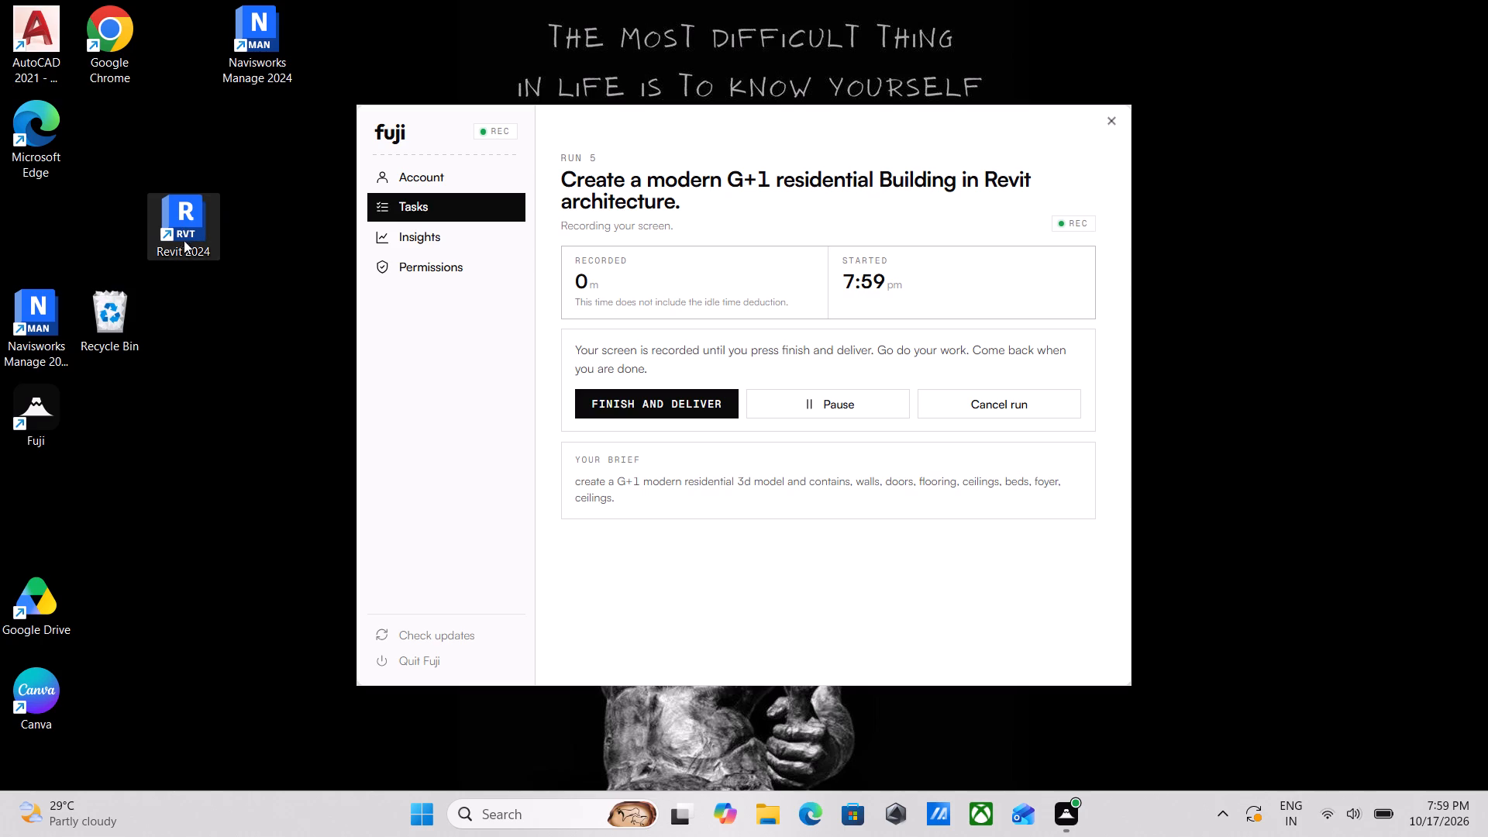
pyautogui.doubleClick(189, 227)
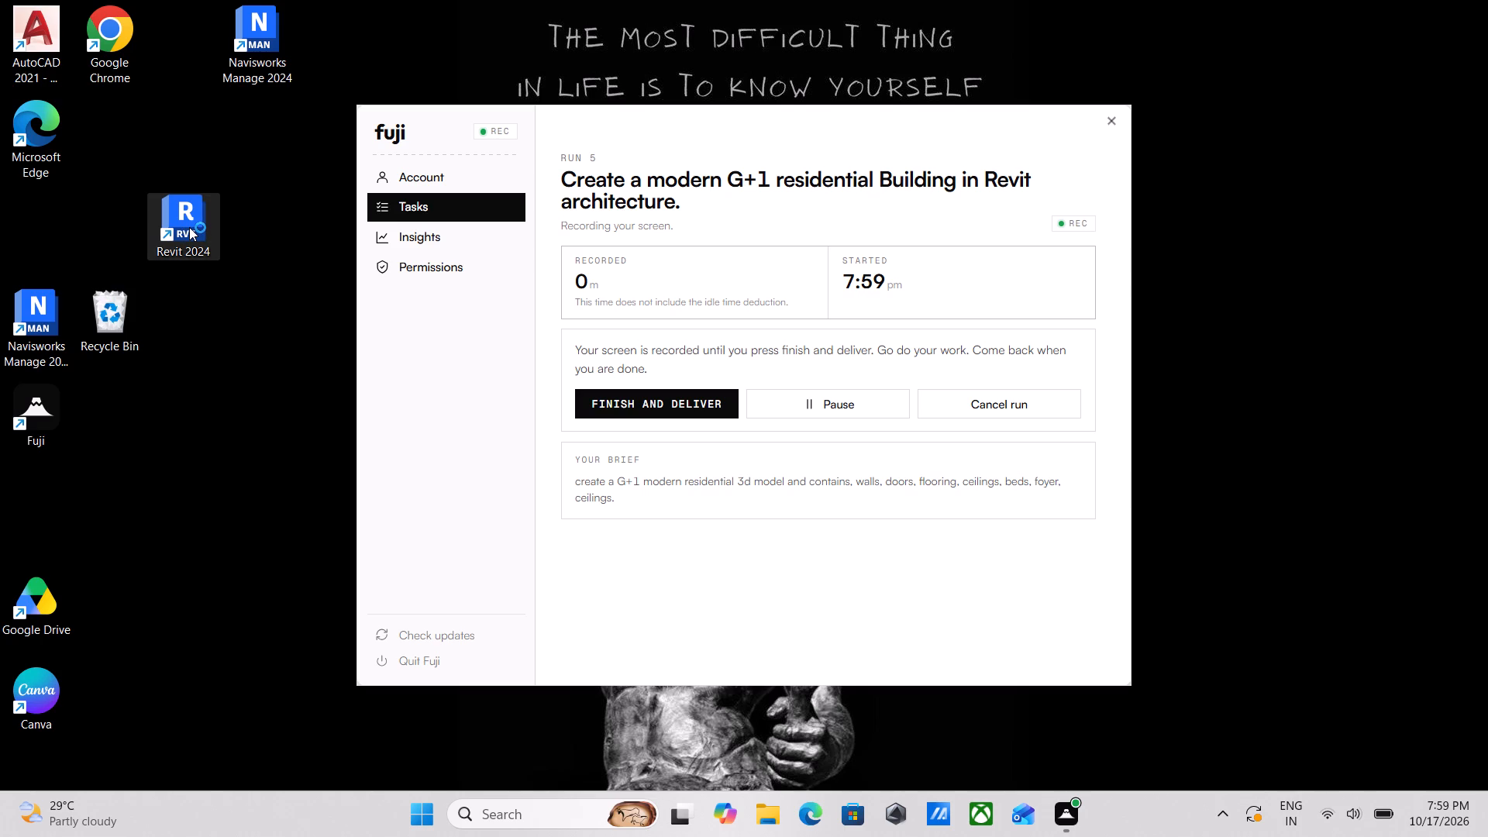
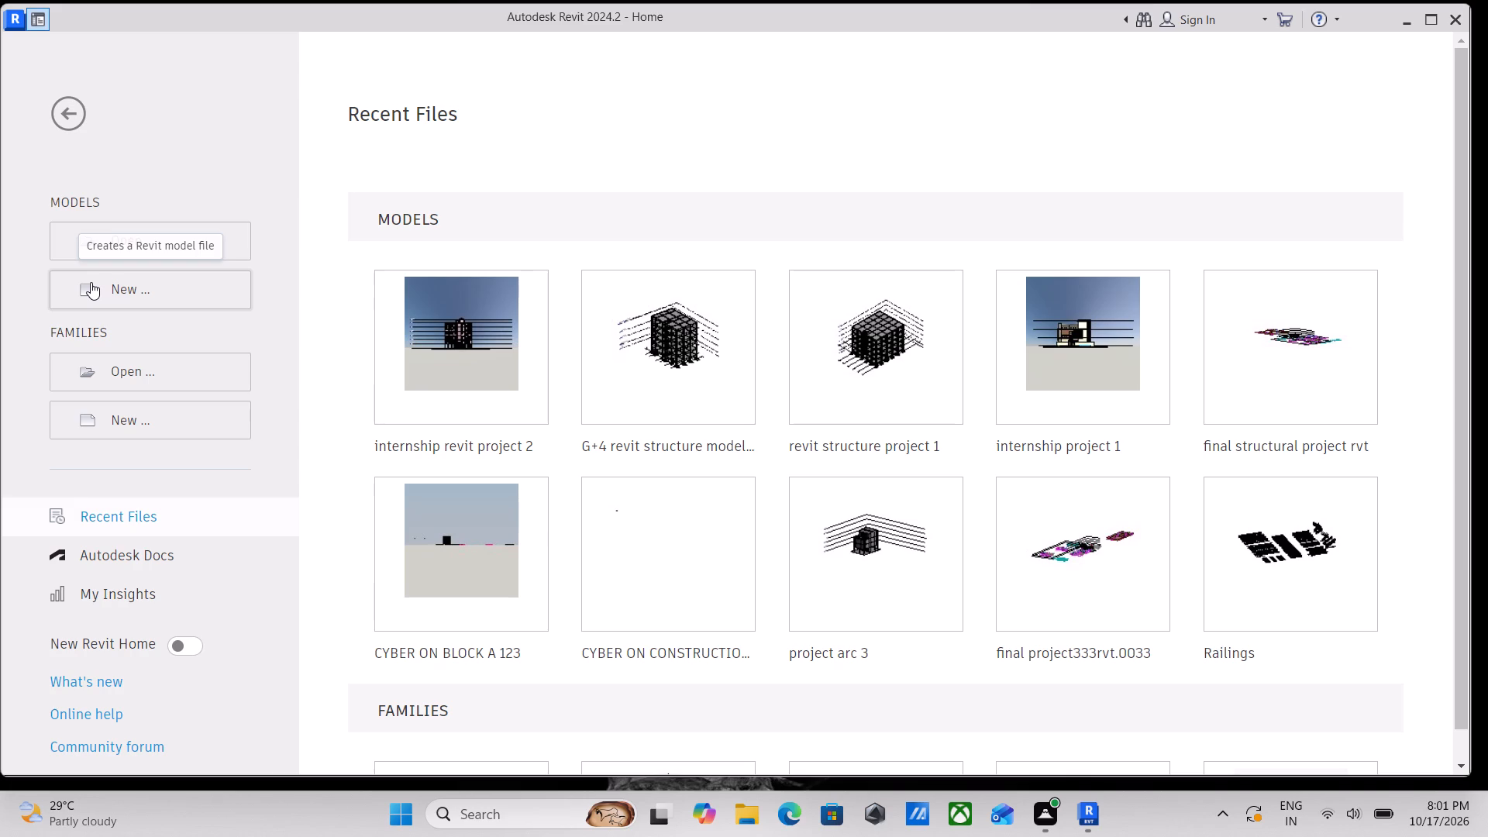
# Create a new project from the default template file.
pyautogui.click(91, 282)
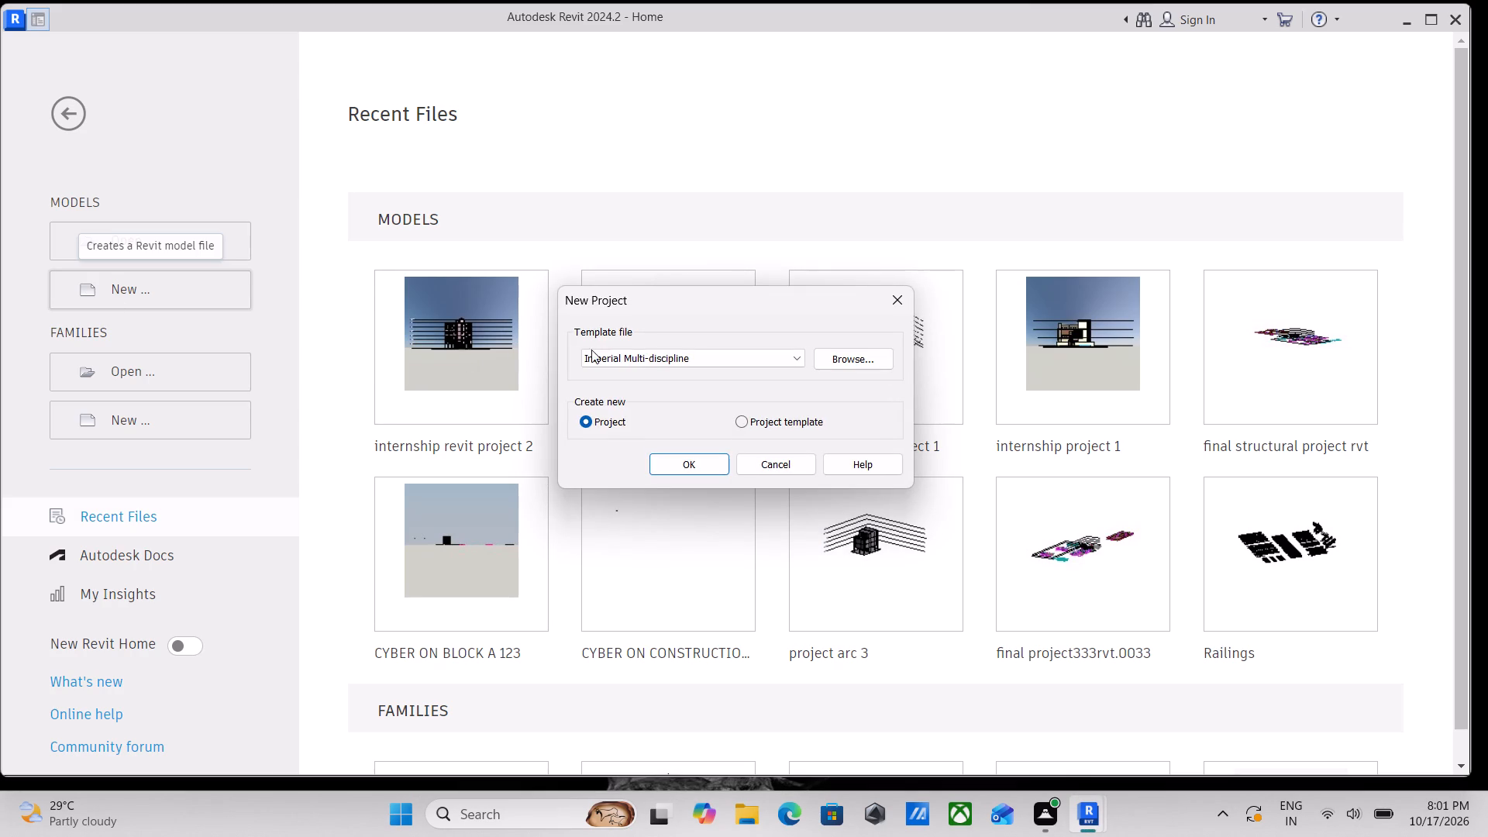
pyautogui.click(704, 363)
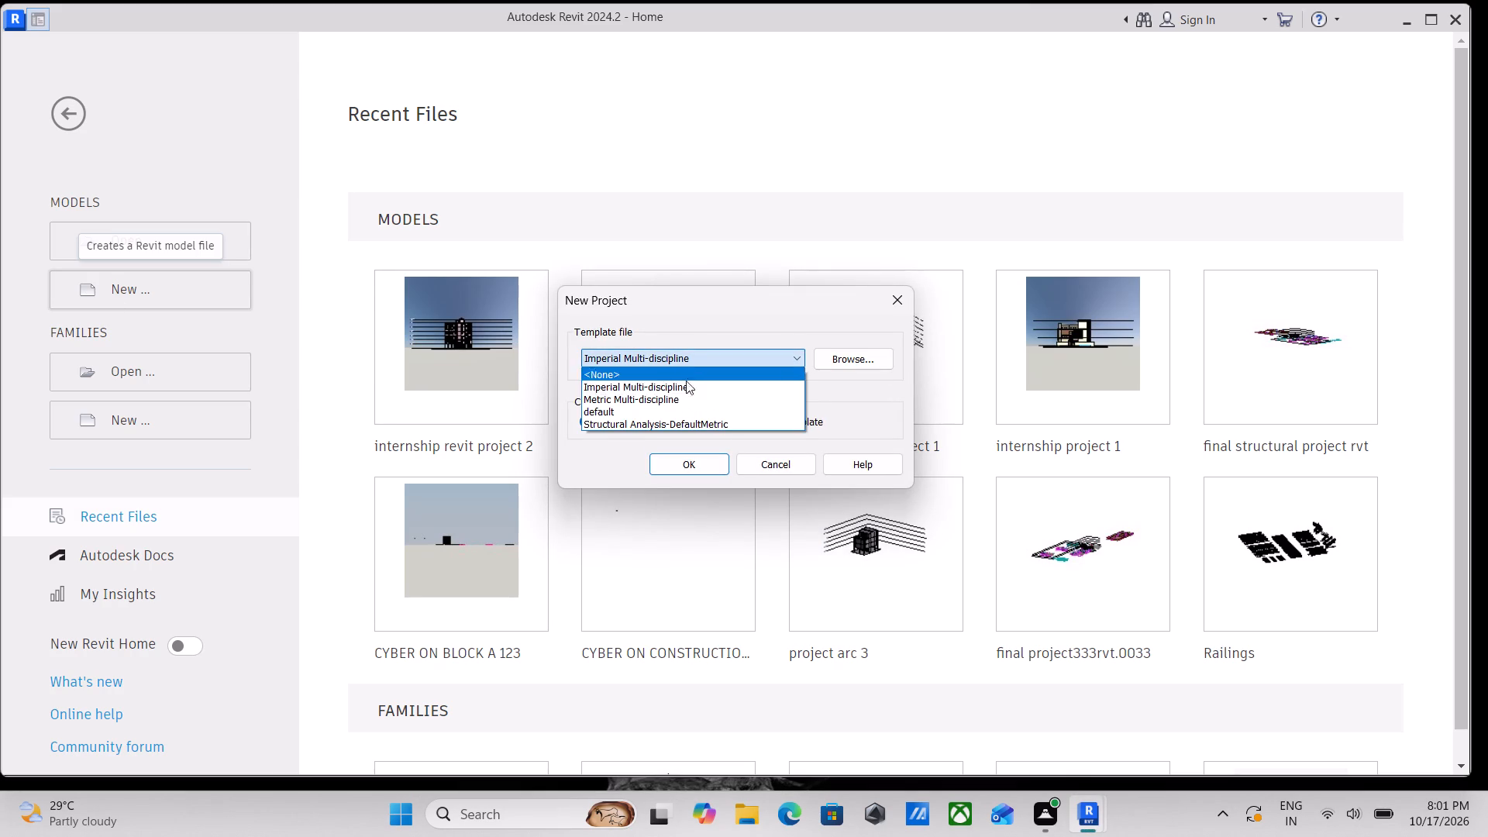
pyautogui.click(645, 412)
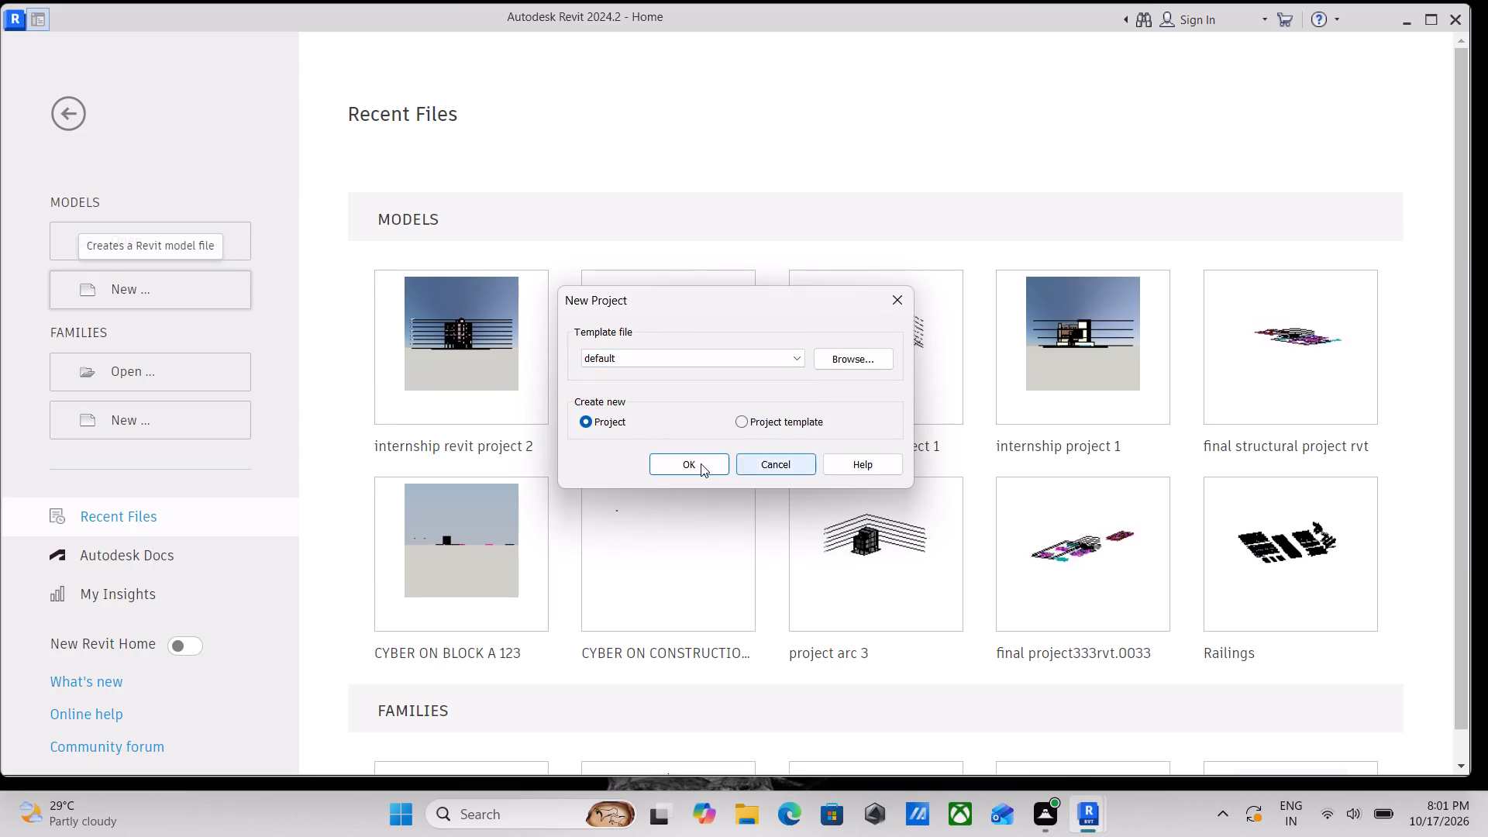
pyautogui.click(694, 463)
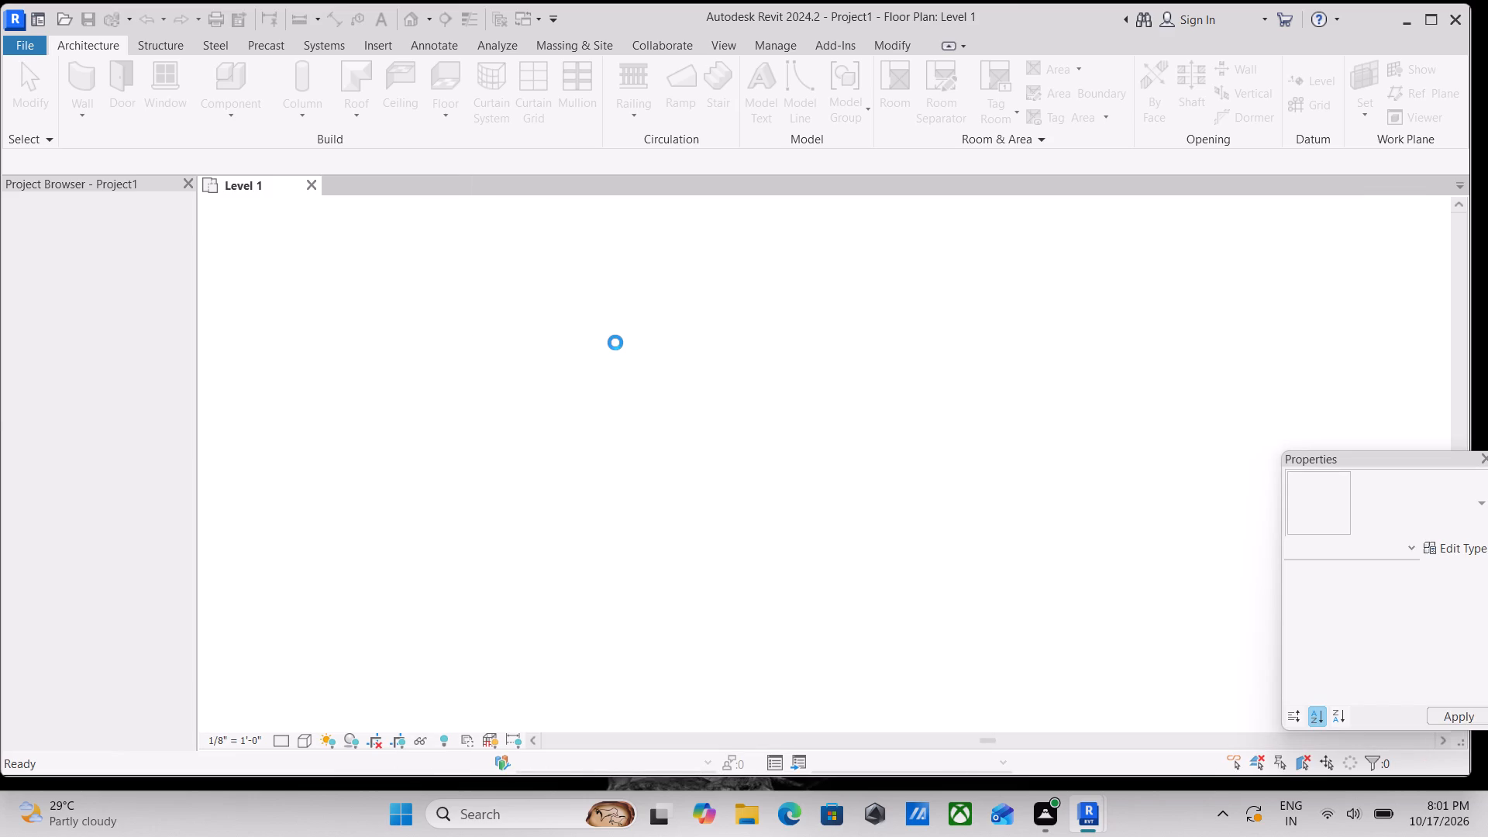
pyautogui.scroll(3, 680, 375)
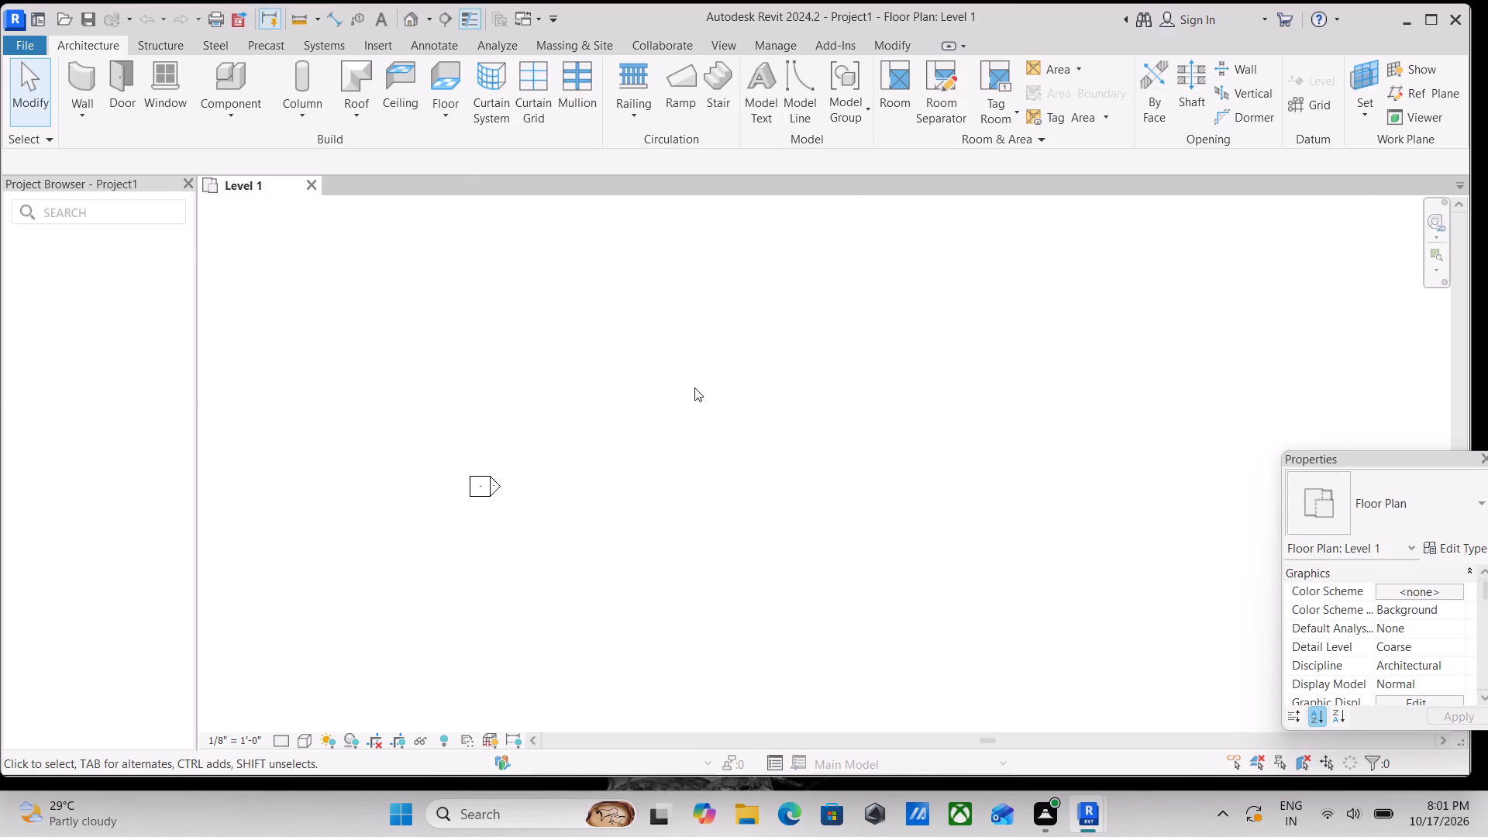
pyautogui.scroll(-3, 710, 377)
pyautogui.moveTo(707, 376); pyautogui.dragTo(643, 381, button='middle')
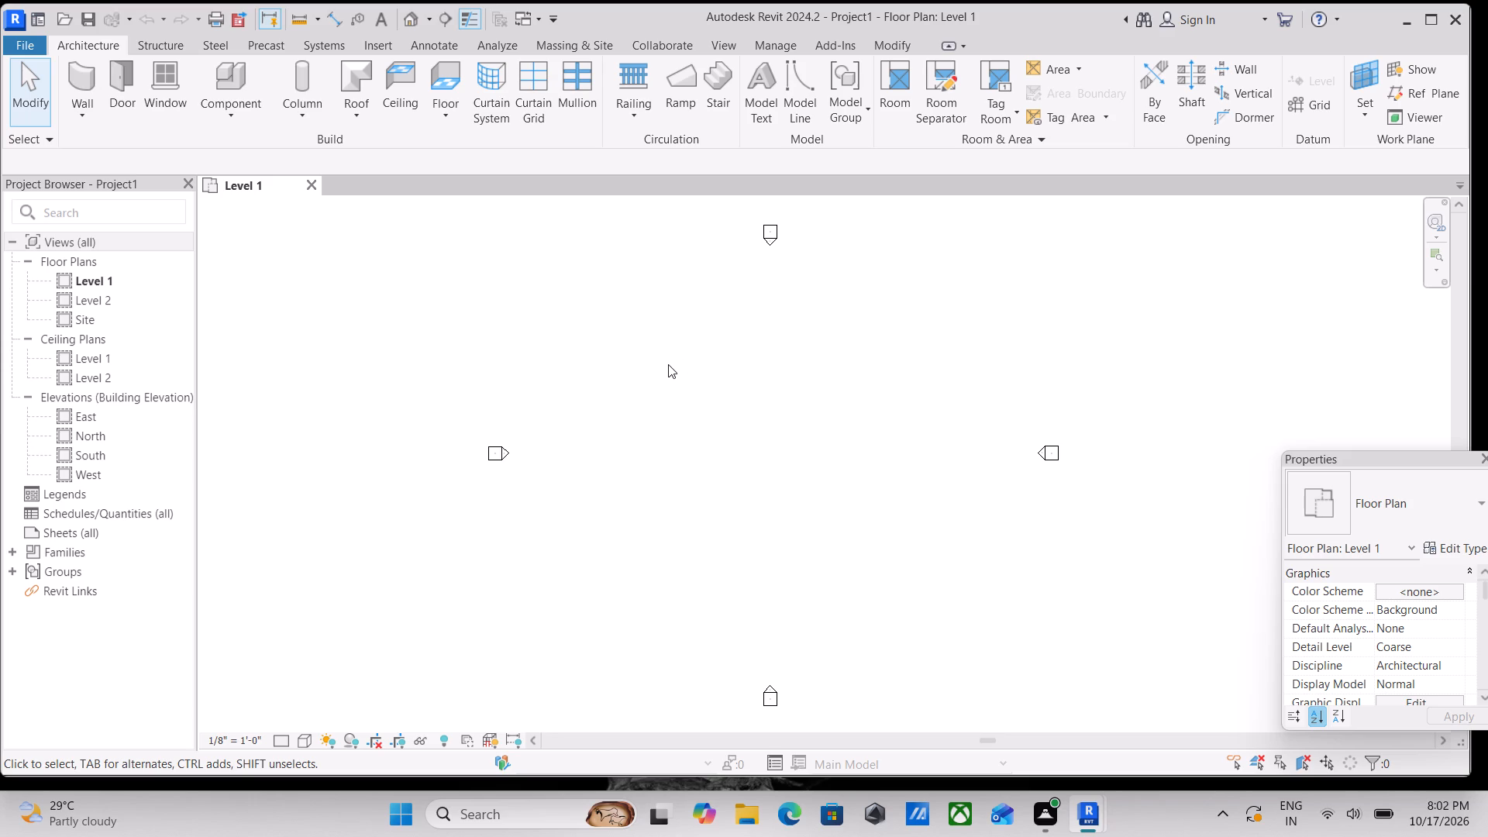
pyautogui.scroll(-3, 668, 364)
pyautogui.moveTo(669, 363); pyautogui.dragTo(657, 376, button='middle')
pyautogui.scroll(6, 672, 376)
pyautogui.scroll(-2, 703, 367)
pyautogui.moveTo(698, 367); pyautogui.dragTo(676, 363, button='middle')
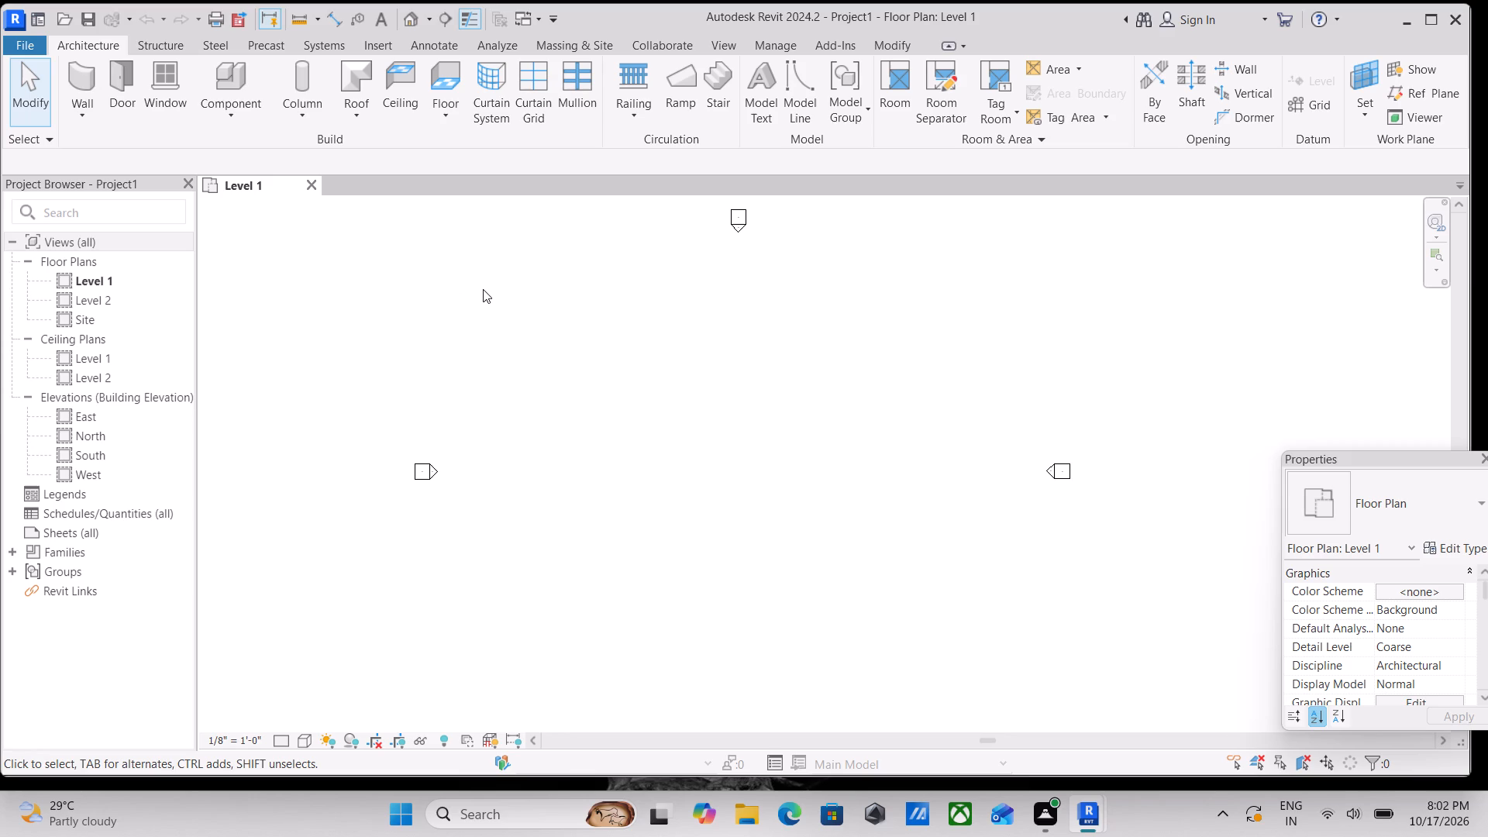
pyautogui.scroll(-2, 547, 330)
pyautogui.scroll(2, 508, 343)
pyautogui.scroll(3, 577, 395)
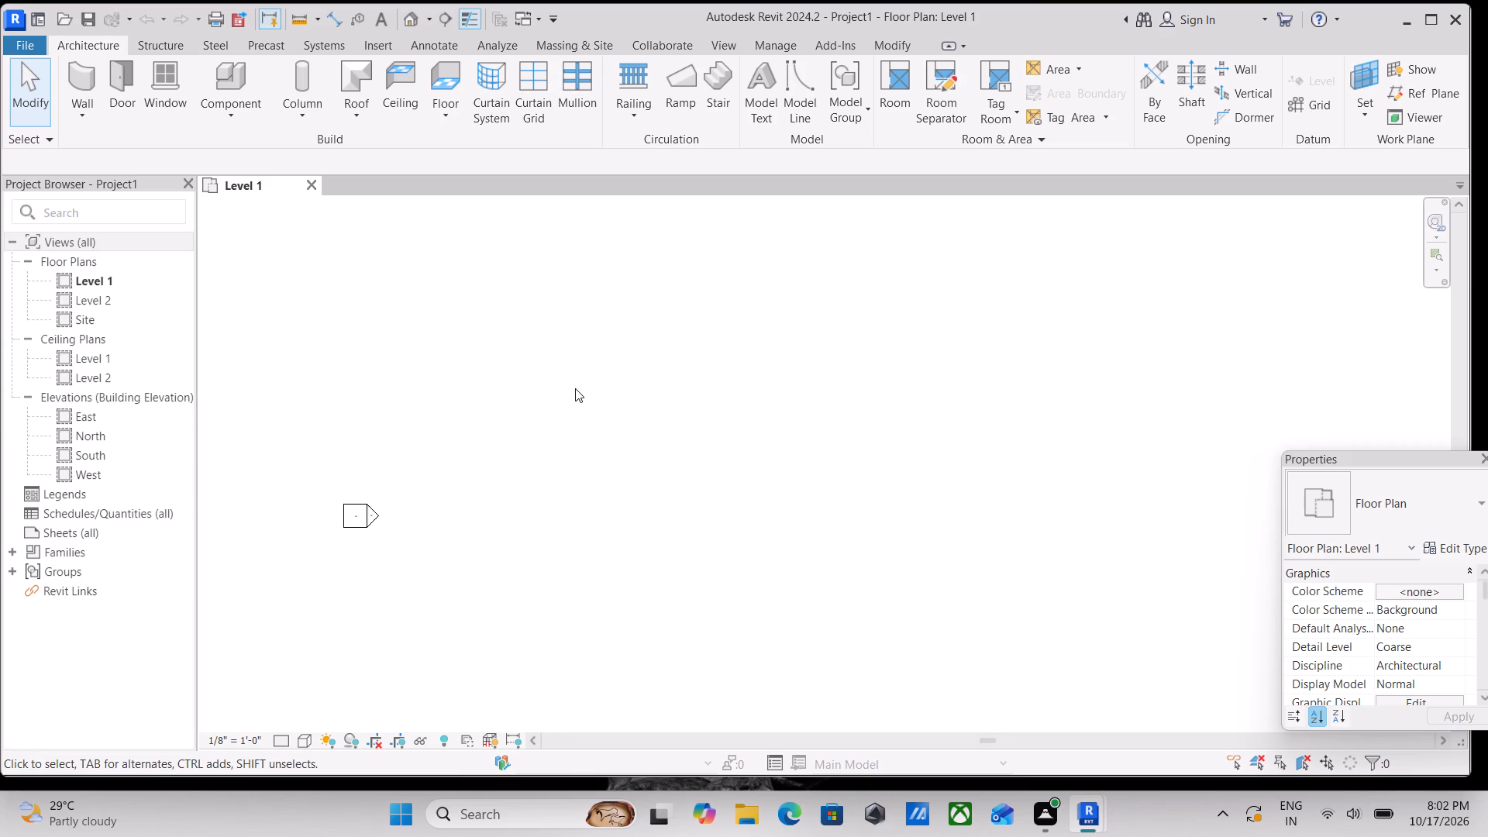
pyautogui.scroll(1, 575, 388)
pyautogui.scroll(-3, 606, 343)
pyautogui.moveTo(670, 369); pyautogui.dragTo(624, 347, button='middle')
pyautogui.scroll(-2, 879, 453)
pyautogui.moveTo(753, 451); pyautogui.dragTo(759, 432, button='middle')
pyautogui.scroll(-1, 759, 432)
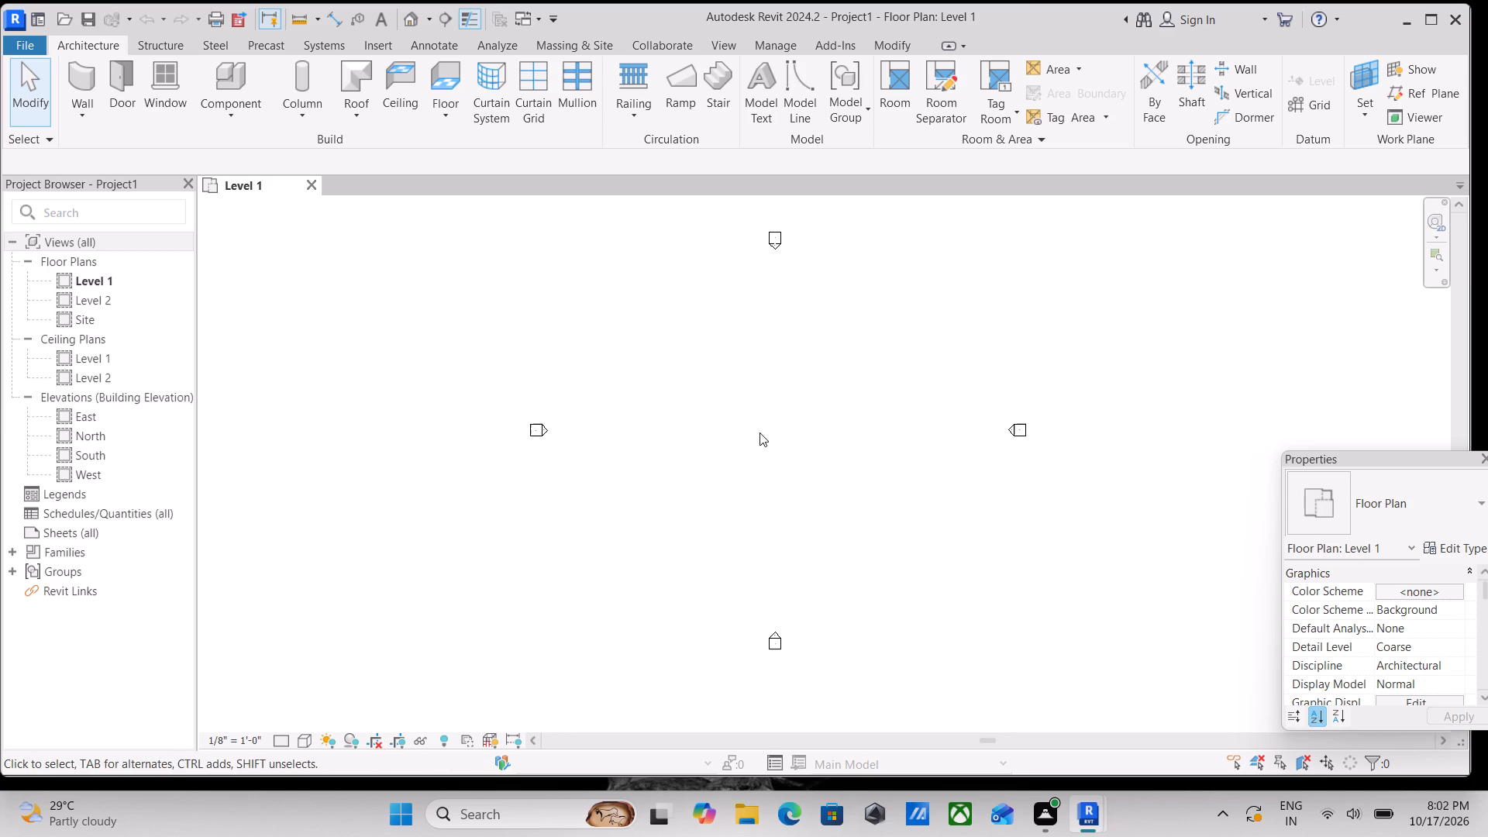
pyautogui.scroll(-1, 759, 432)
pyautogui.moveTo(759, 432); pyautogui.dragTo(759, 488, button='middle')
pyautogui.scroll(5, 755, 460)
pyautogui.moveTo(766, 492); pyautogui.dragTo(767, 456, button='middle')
# Open the North building elevation view.
pyautogui.doubleClick(81, 437)
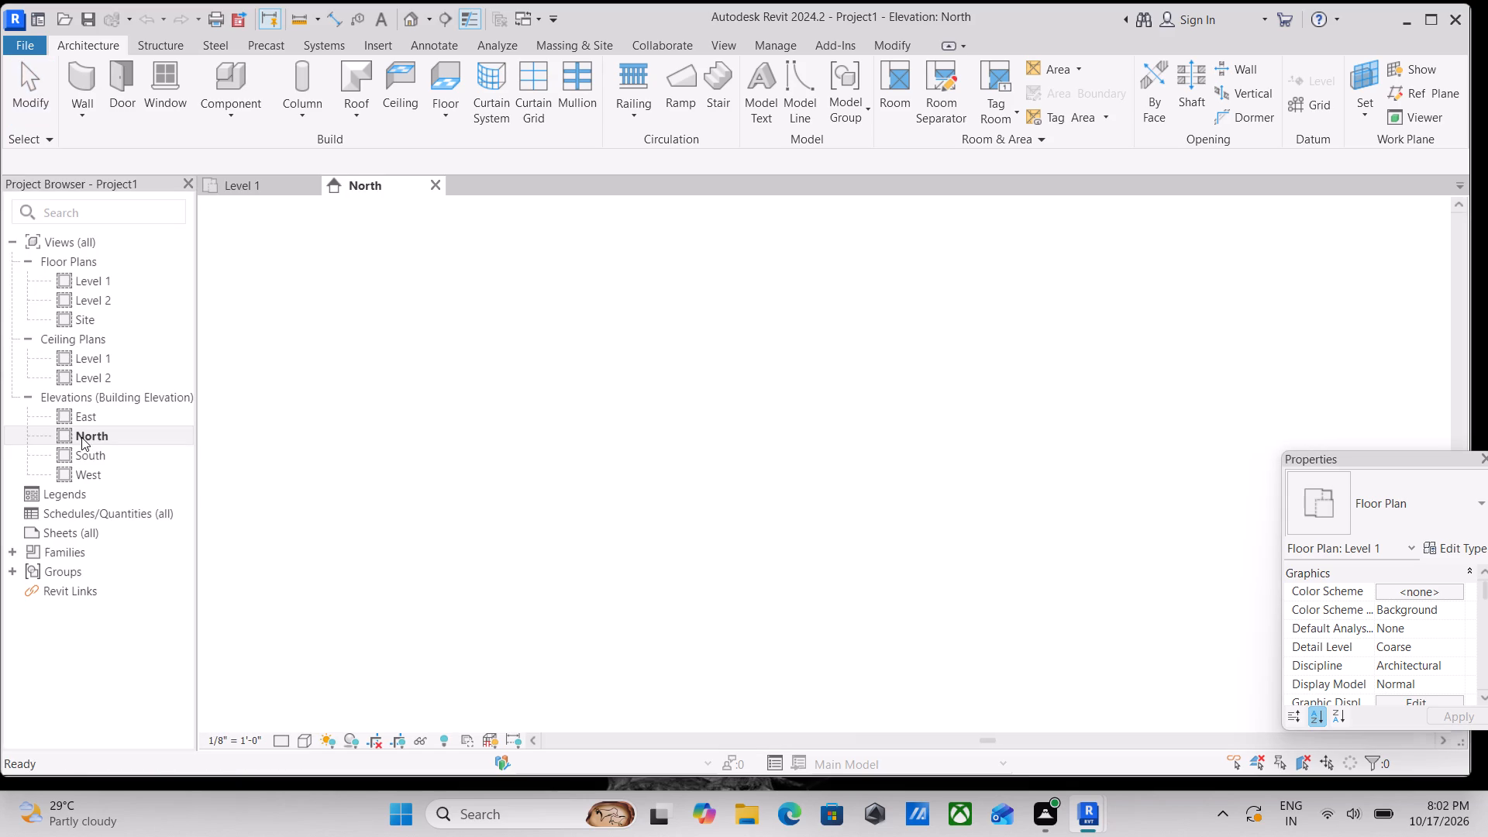
pyautogui.scroll(-3, 788, 431)
pyautogui.moveTo(802, 425); pyautogui.dragTo(667, 436, button='middle')
pyautogui.scroll(2, 675, 436)
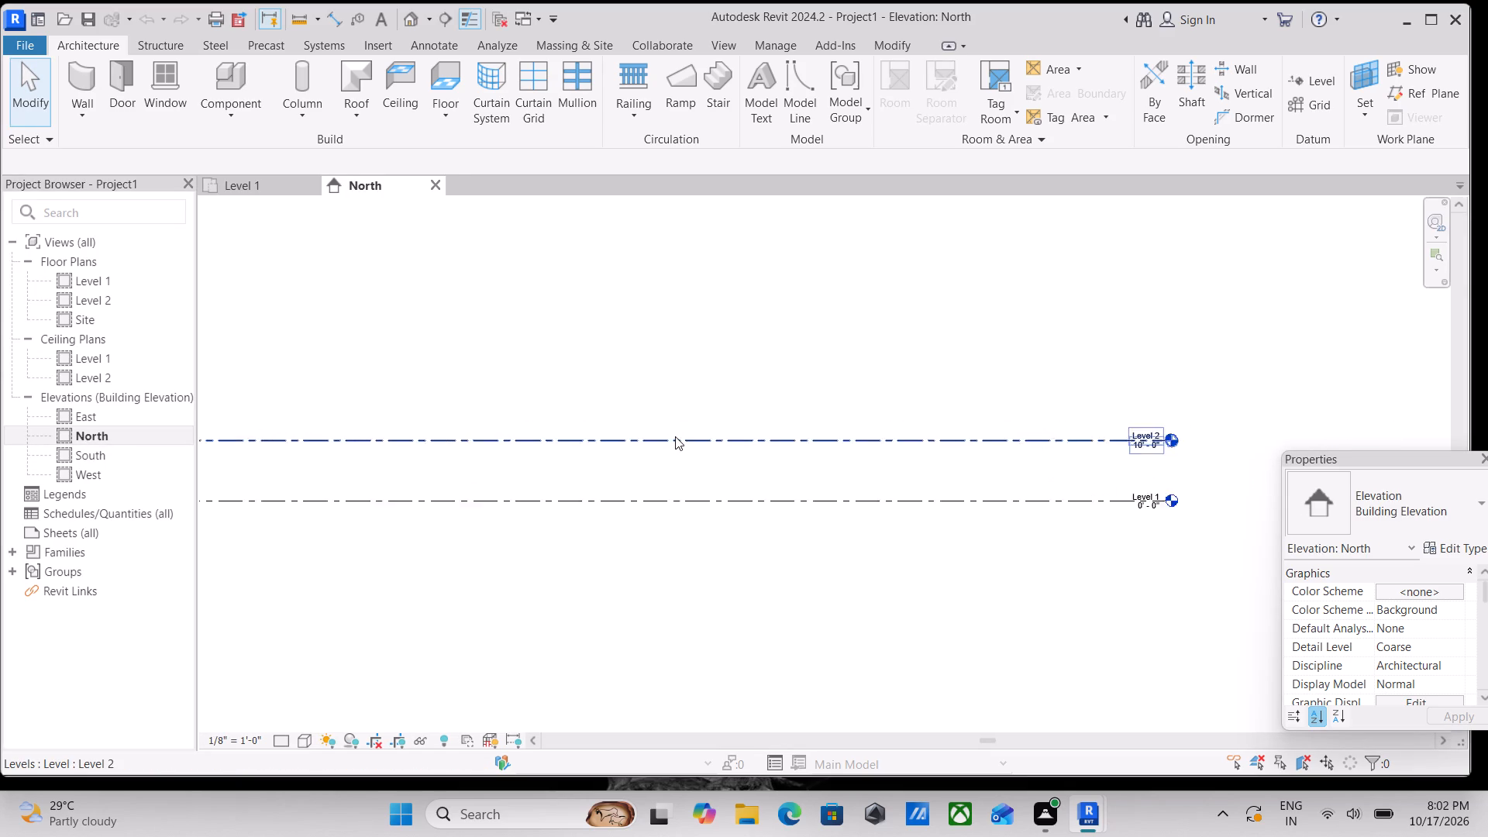
pyautogui.scroll(5, 675, 436)
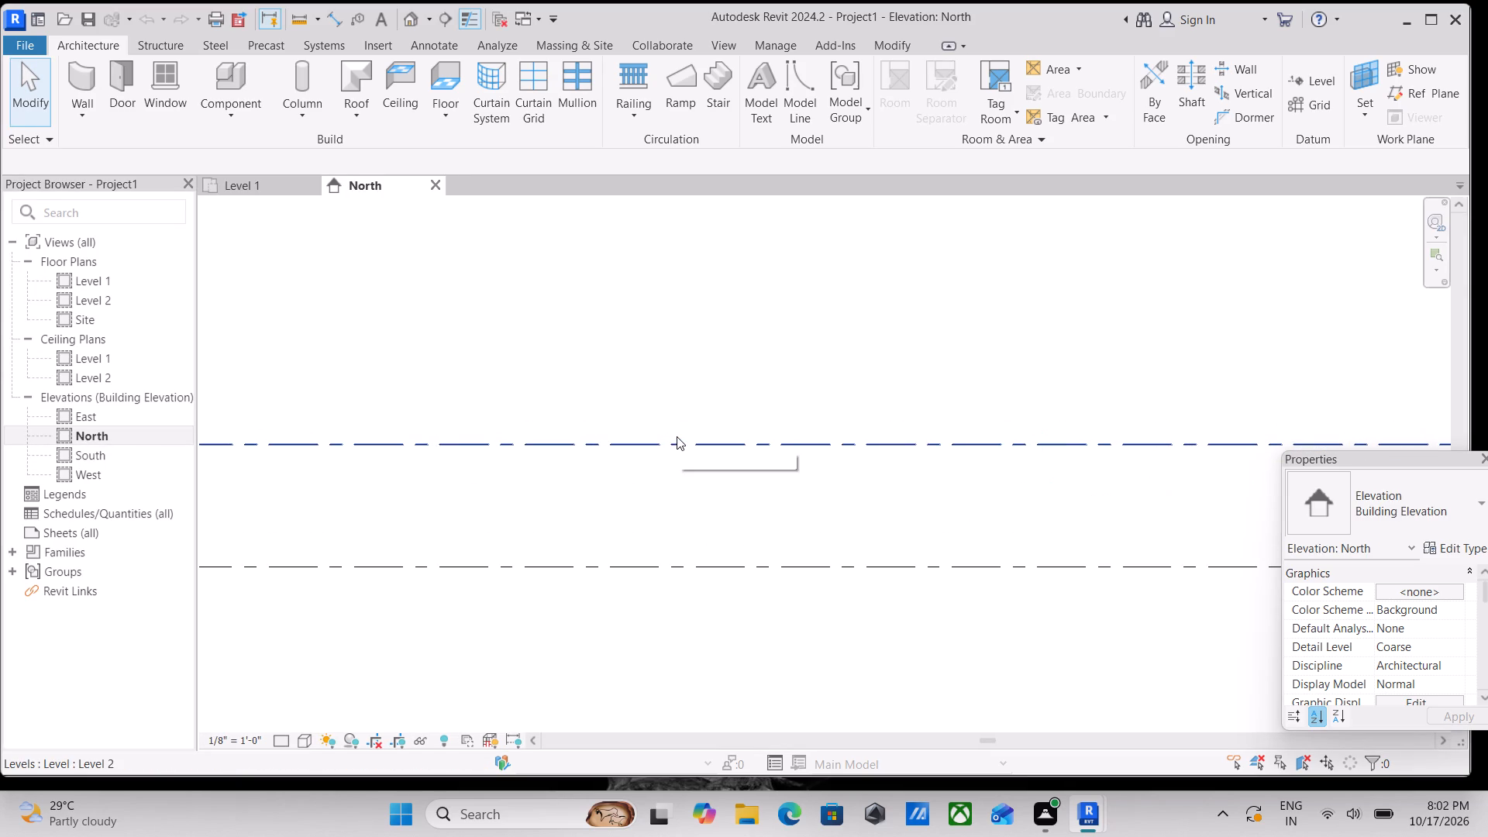
pyautogui.scroll(-1, 864, 408)
pyautogui.scroll(2, 851, 422)
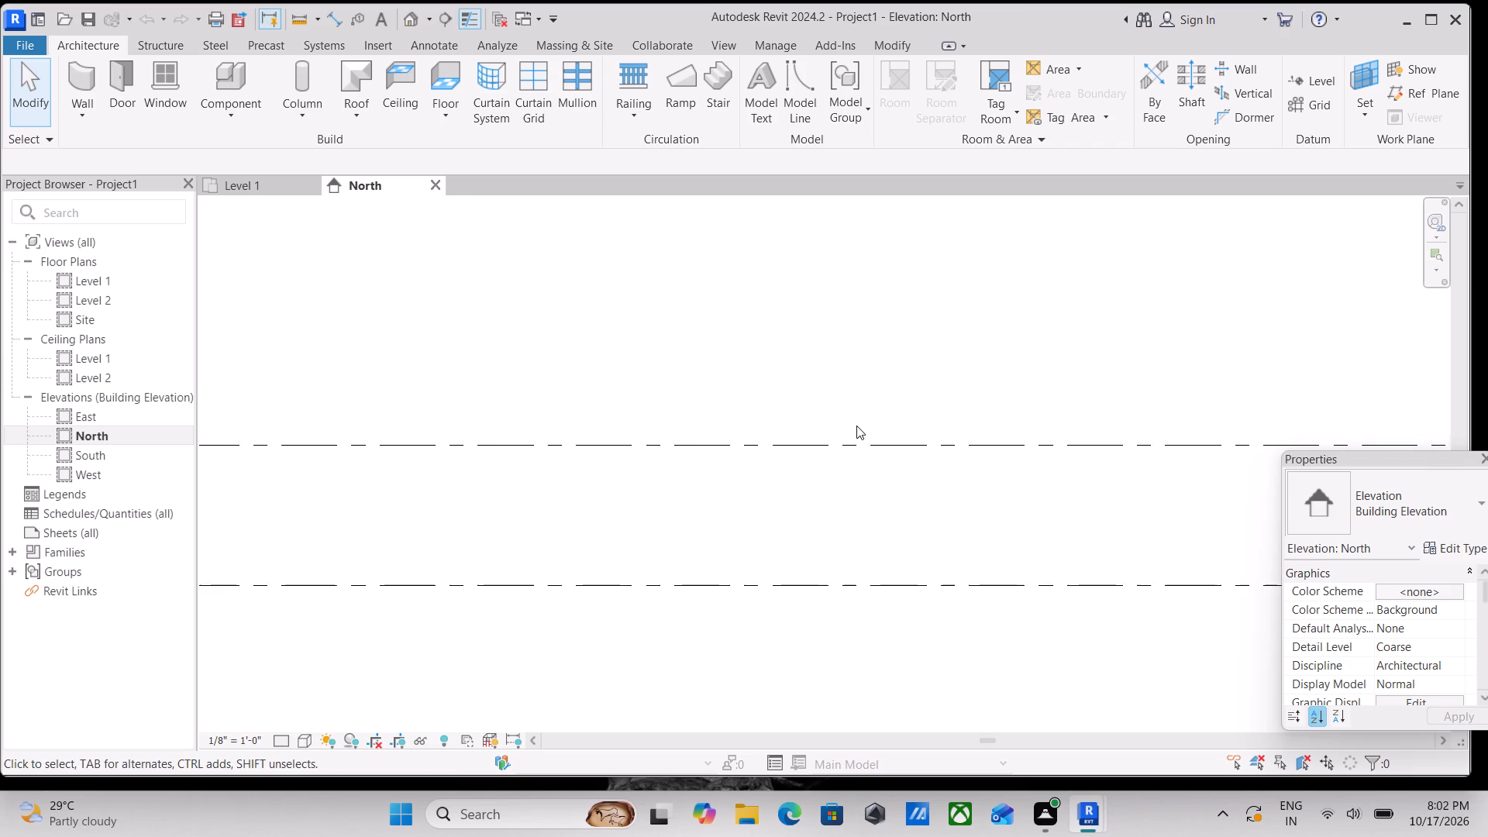
pyautogui.scroll(-2, 856, 425)
pyautogui.moveTo(835, 390); pyautogui.dragTo(794, 439, button='middle')
pyautogui.moveTo(768, 415); pyautogui.dragTo(759, 458, button='middle')
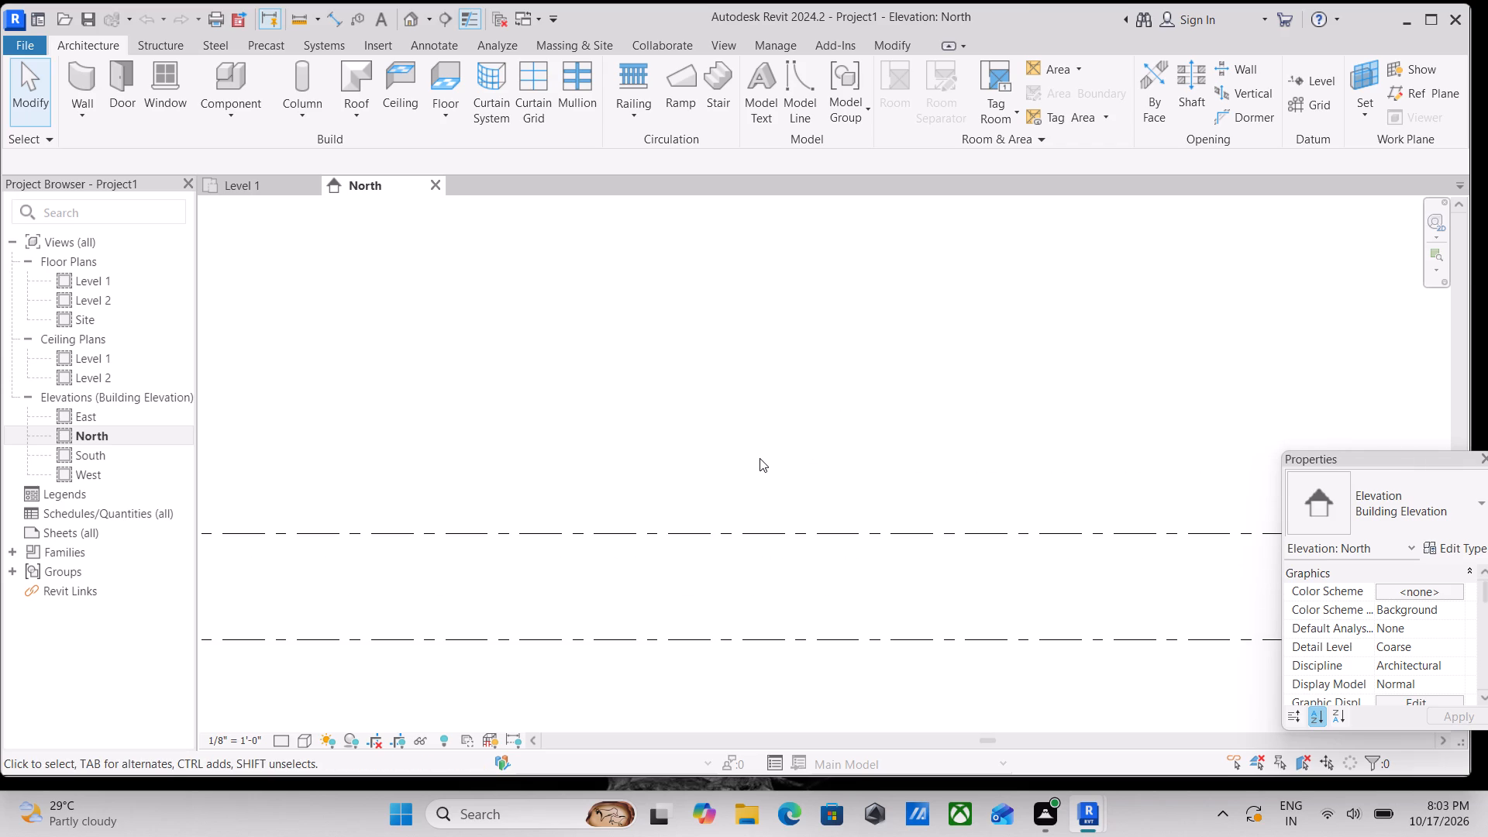
pyautogui.scroll(-2, 842, 444)
pyautogui.moveTo(842, 444); pyautogui.dragTo(756, 455, button='middle')
pyautogui.scroll(-1, 790, 436)
pyautogui.moveTo(784, 436); pyautogui.dragTo(750, 439, button='middle')
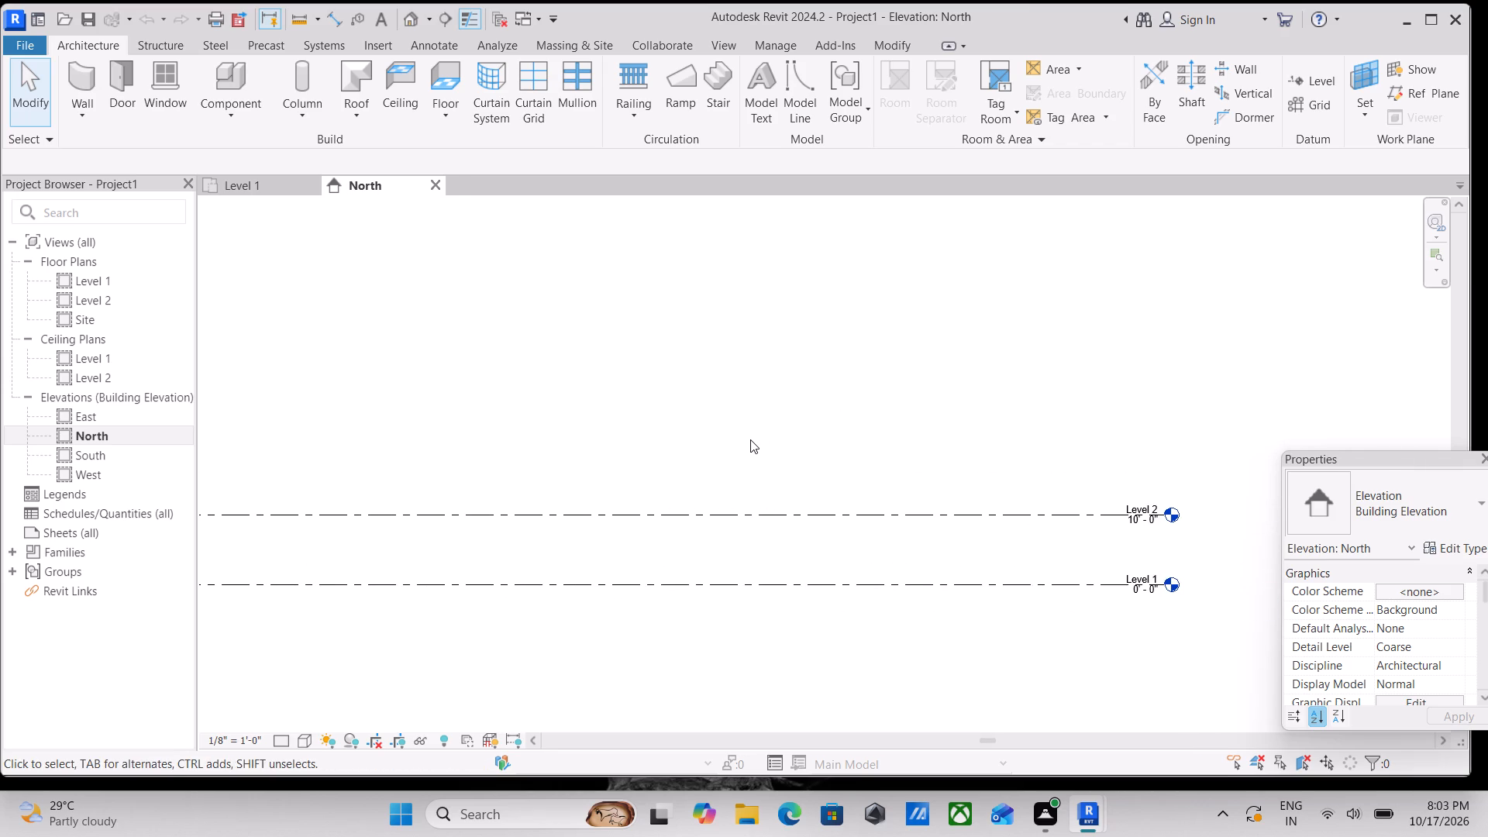
# Add a level 1' 0" above Level 1 by picking the Level 1 line with a 1' offset.
pyautogui.write('ll')
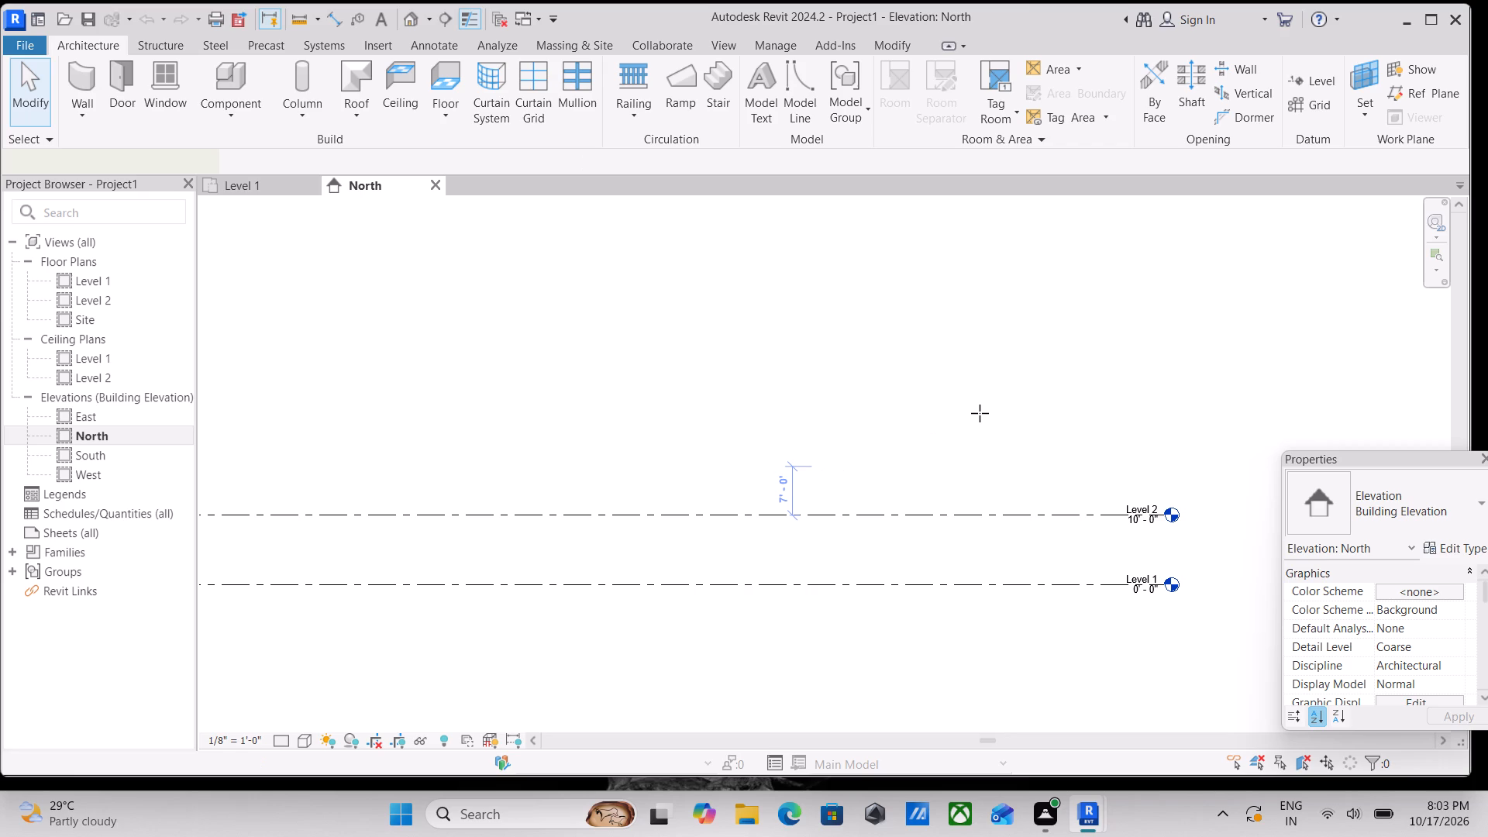
pyautogui.scroll(-1, 980, 413)
pyautogui.moveTo(980, 413); pyautogui.dragTo(989, 388, button='middle')
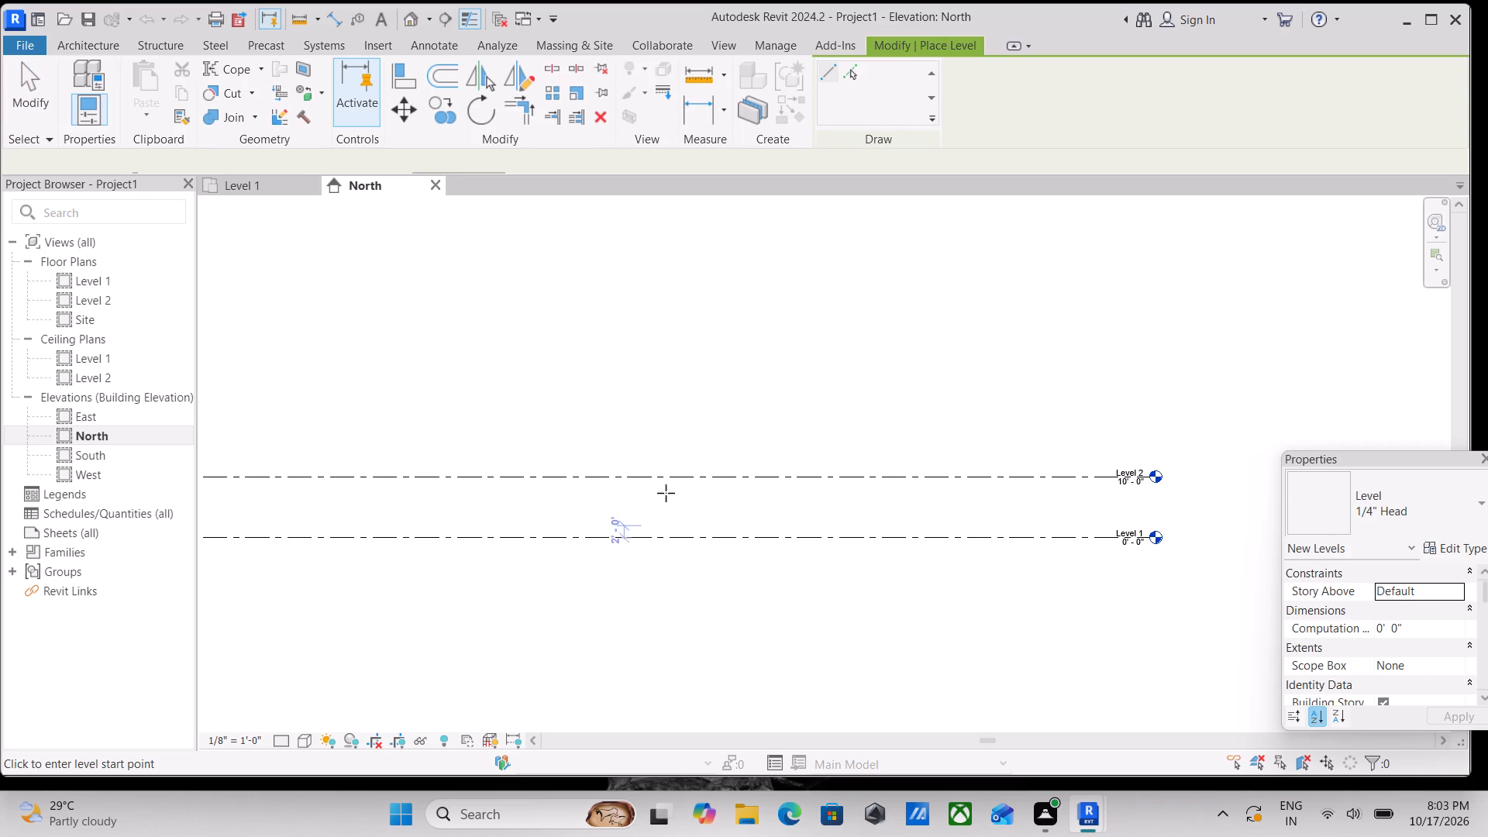
pyautogui.scroll(1, 769, 446)
pyautogui.click(852, 71)
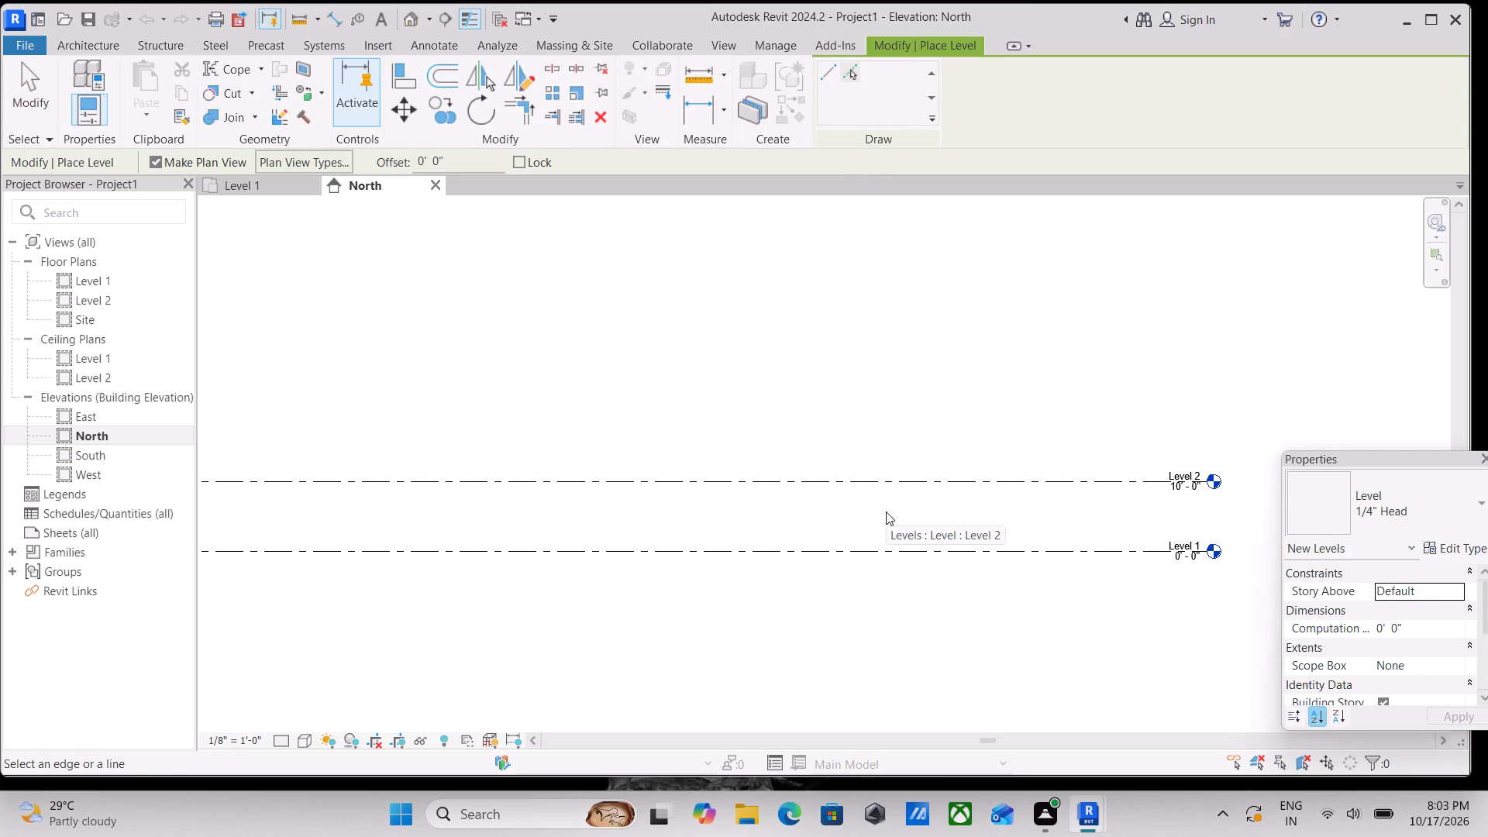
pyautogui.scroll(-2, 429, 430)
pyautogui.moveTo(428, 427); pyautogui.dragTo(577, 368, button='middle')
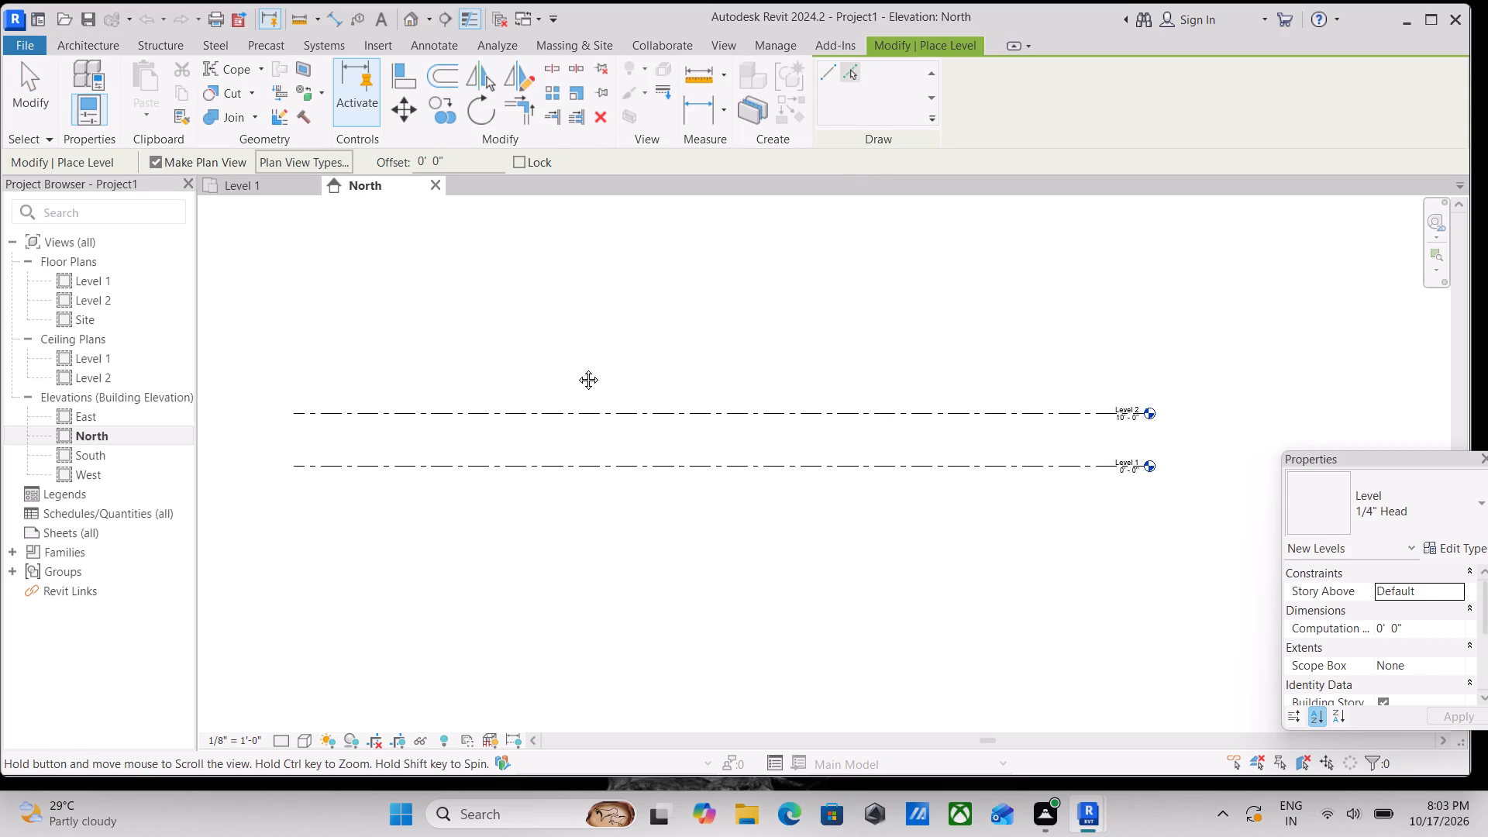
pyautogui.moveTo(577, 368); pyautogui.dragTo(580, 368, button='middle')
pyautogui.moveTo(580, 504); pyautogui.dragTo(627, 492, button='middle')
pyautogui.scroll(3, 565, 436)
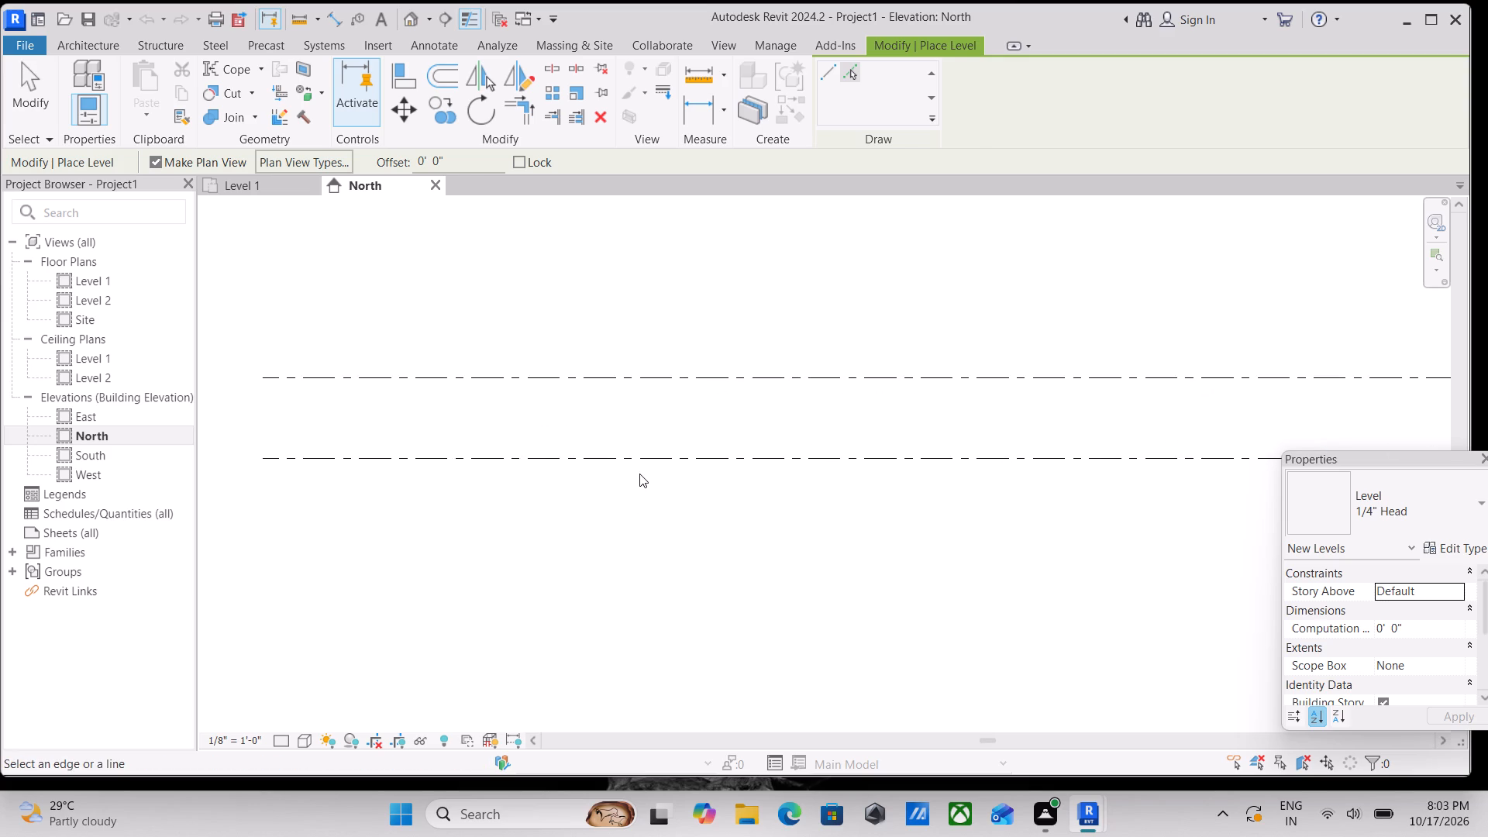
pyautogui.scroll(3, 639, 474)
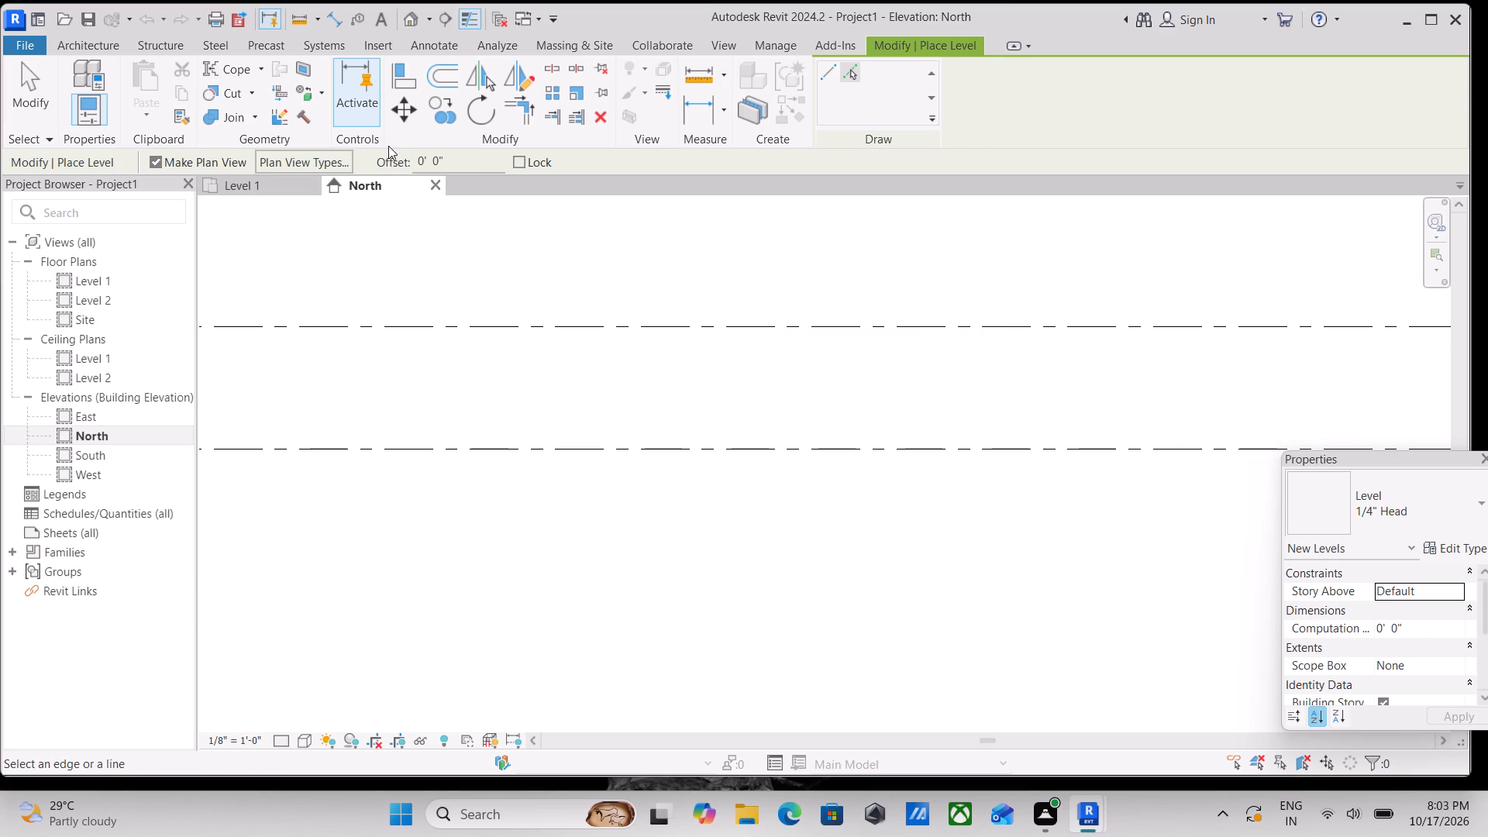
pyautogui.moveTo(456, 160); pyautogui.dragTo(369, 167)
pyautogui.press('1')
pyautogui.press("'")
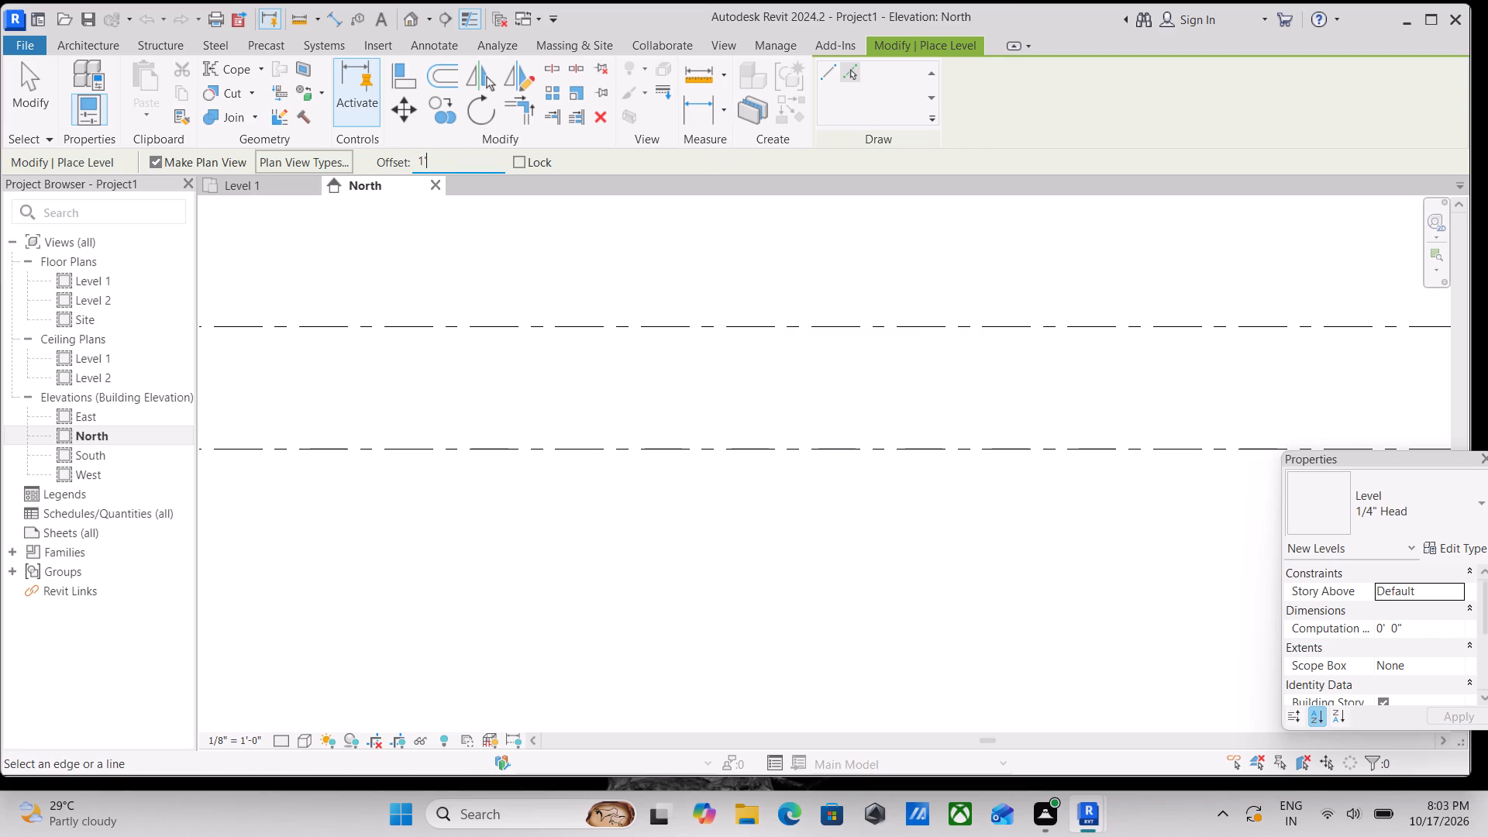
pyautogui.click(742, 442)
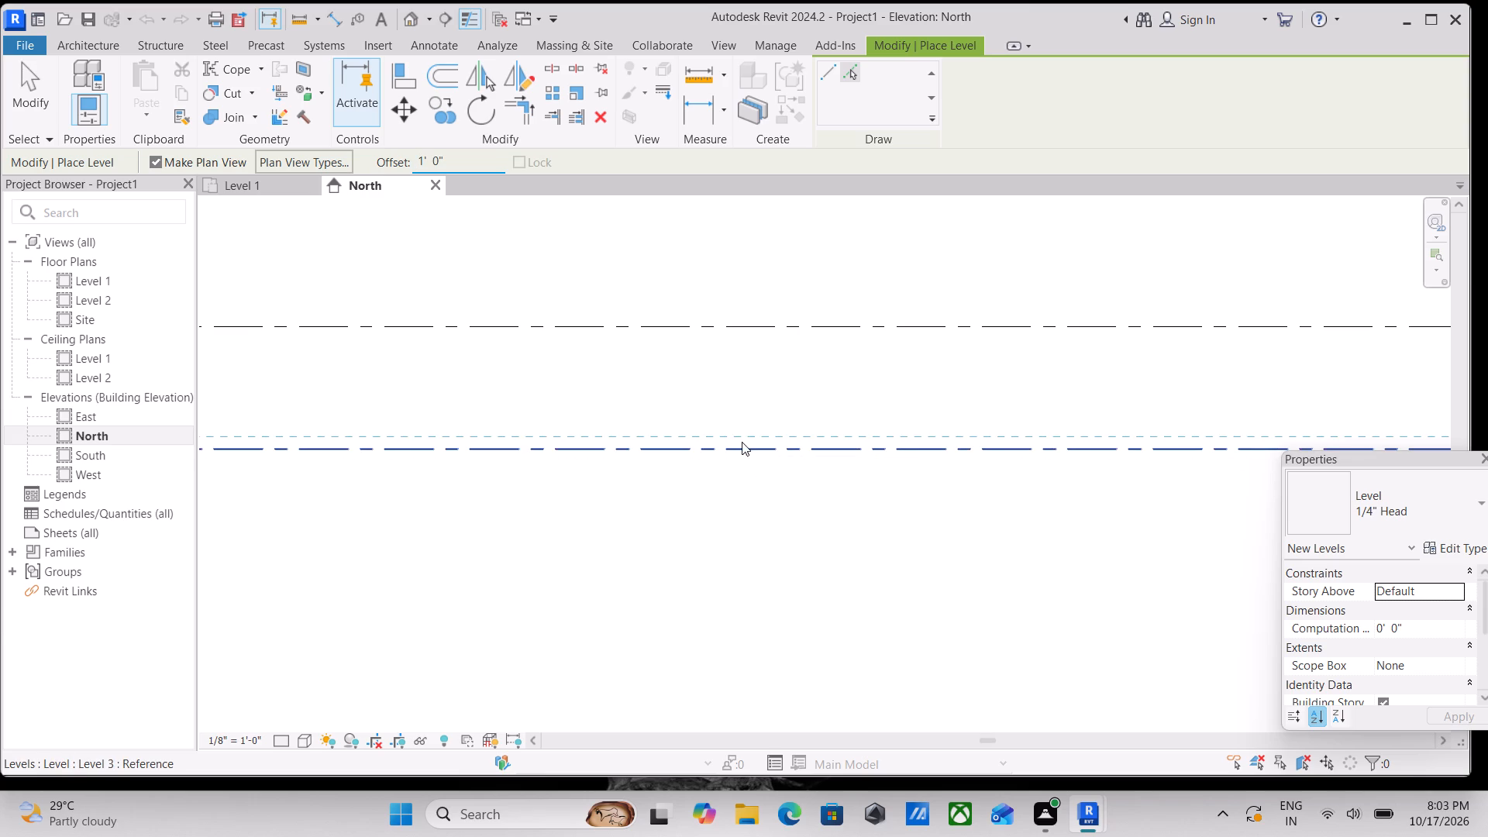
pyautogui.scroll(-1, 787, 372)
pyautogui.moveTo(784, 370); pyautogui.dragTo(350, 350, button='middle')
pyautogui.scroll(-2, 829, 422)
pyautogui.press('Escape')
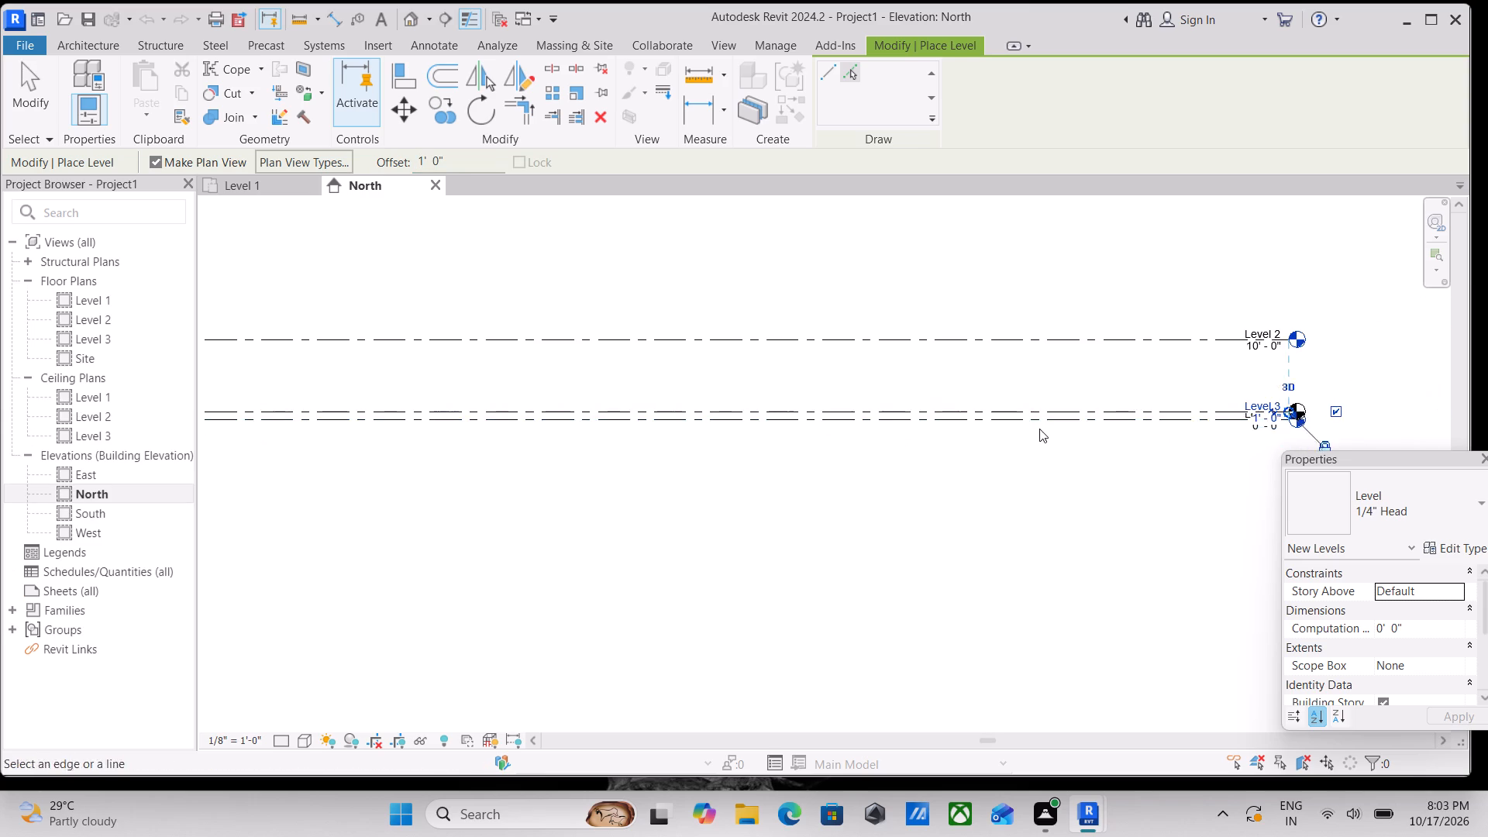
pyautogui.scroll(2, 1045, 425)
pyautogui.press('Escape')
pyautogui.moveTo(1063, 413); pyautogui.dragTo(828, 389, button='middle')
pyautogui.press('Escape')
pyautogui.press('Escape')
pyautogui.press('Escape')
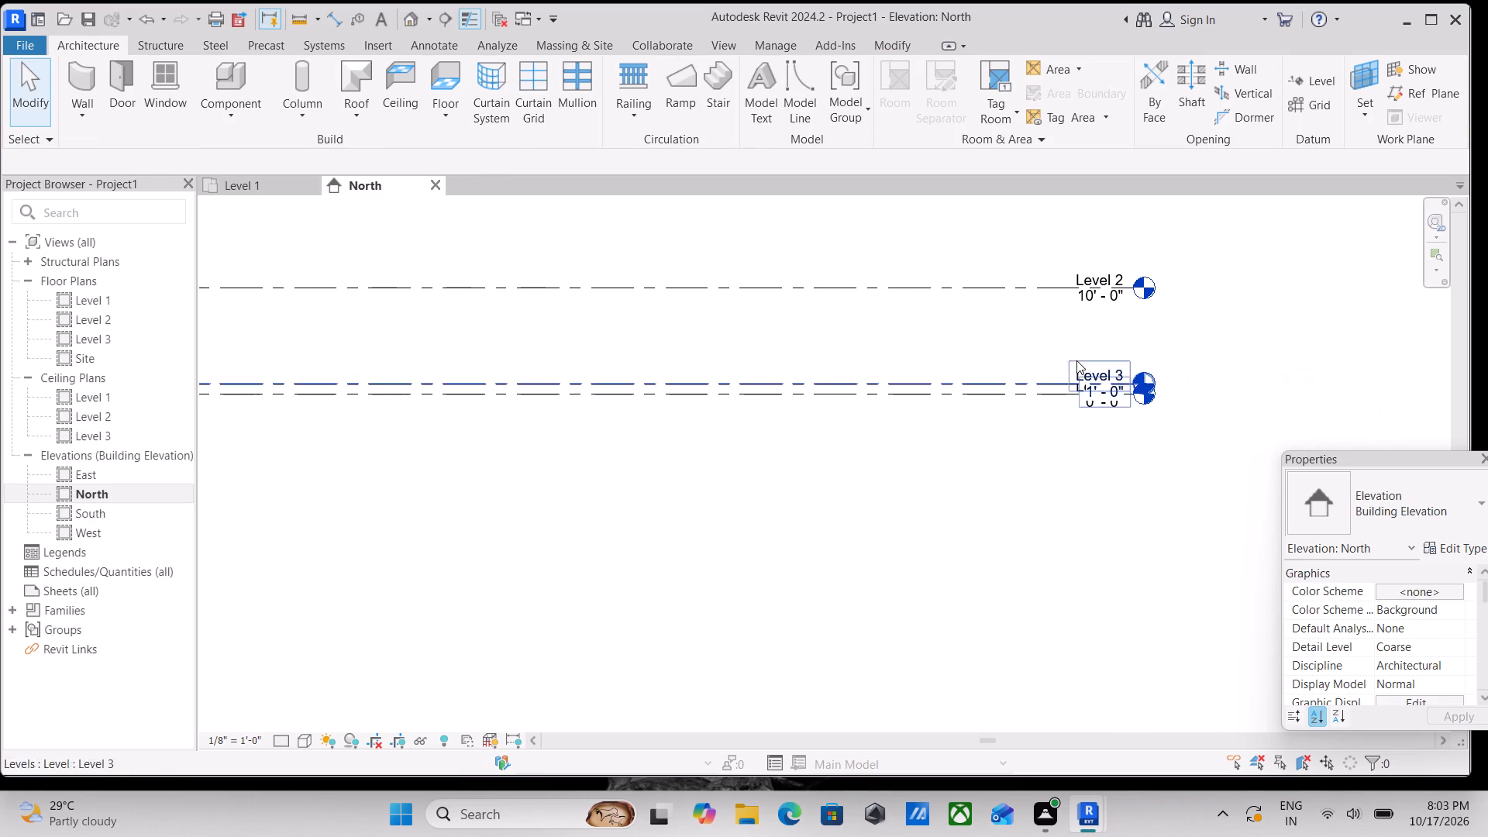
# Unlock the head end of the 1' 0" level from the other levels and extend it outward, clear of Level 1's label.
pyautogui.scroll(4, 1118, 393)
pyautogui.press('Escape')
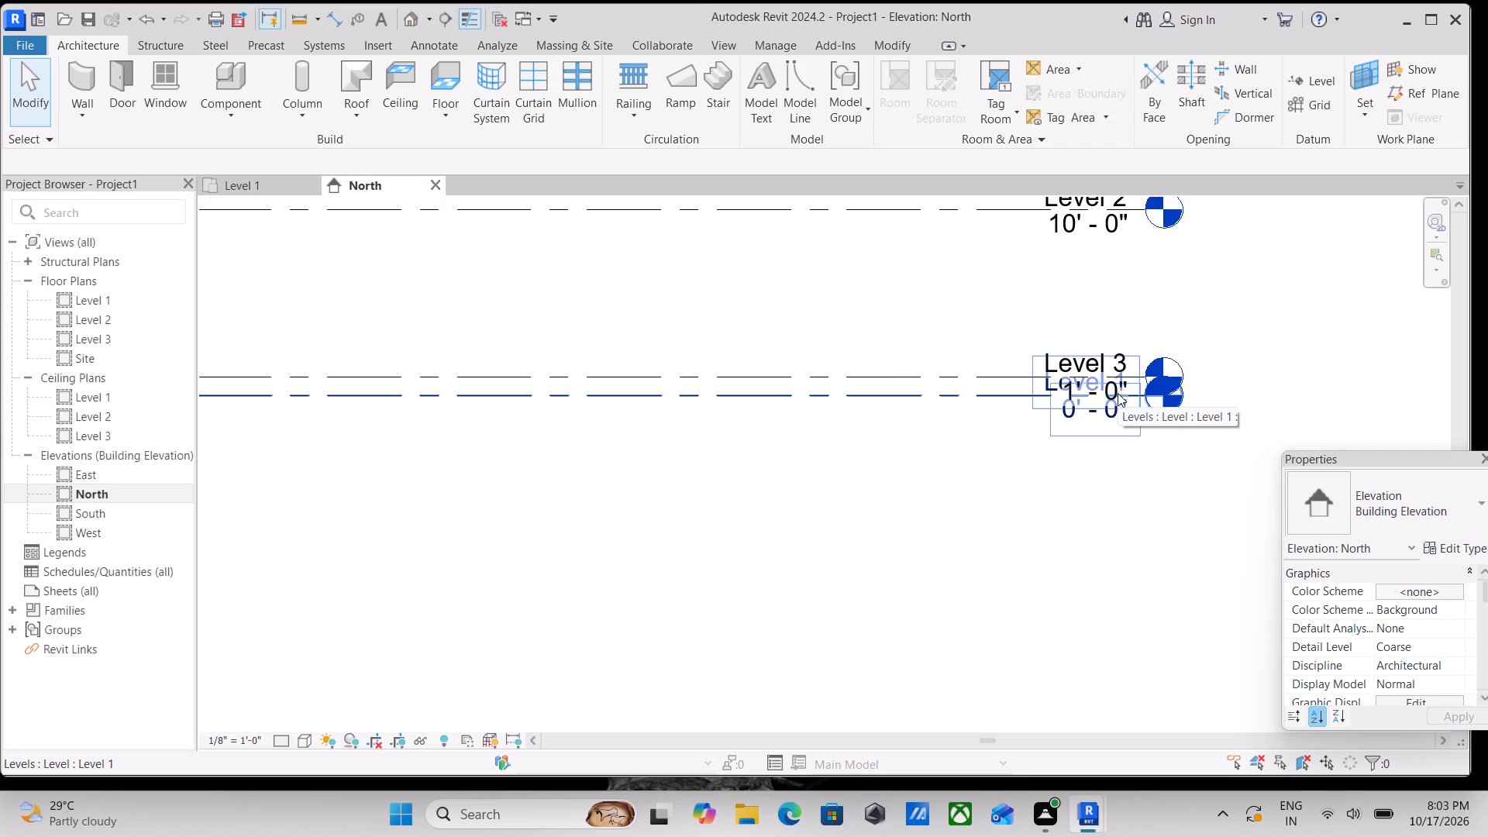
pyautogui.scroll(3, 1137, 389)
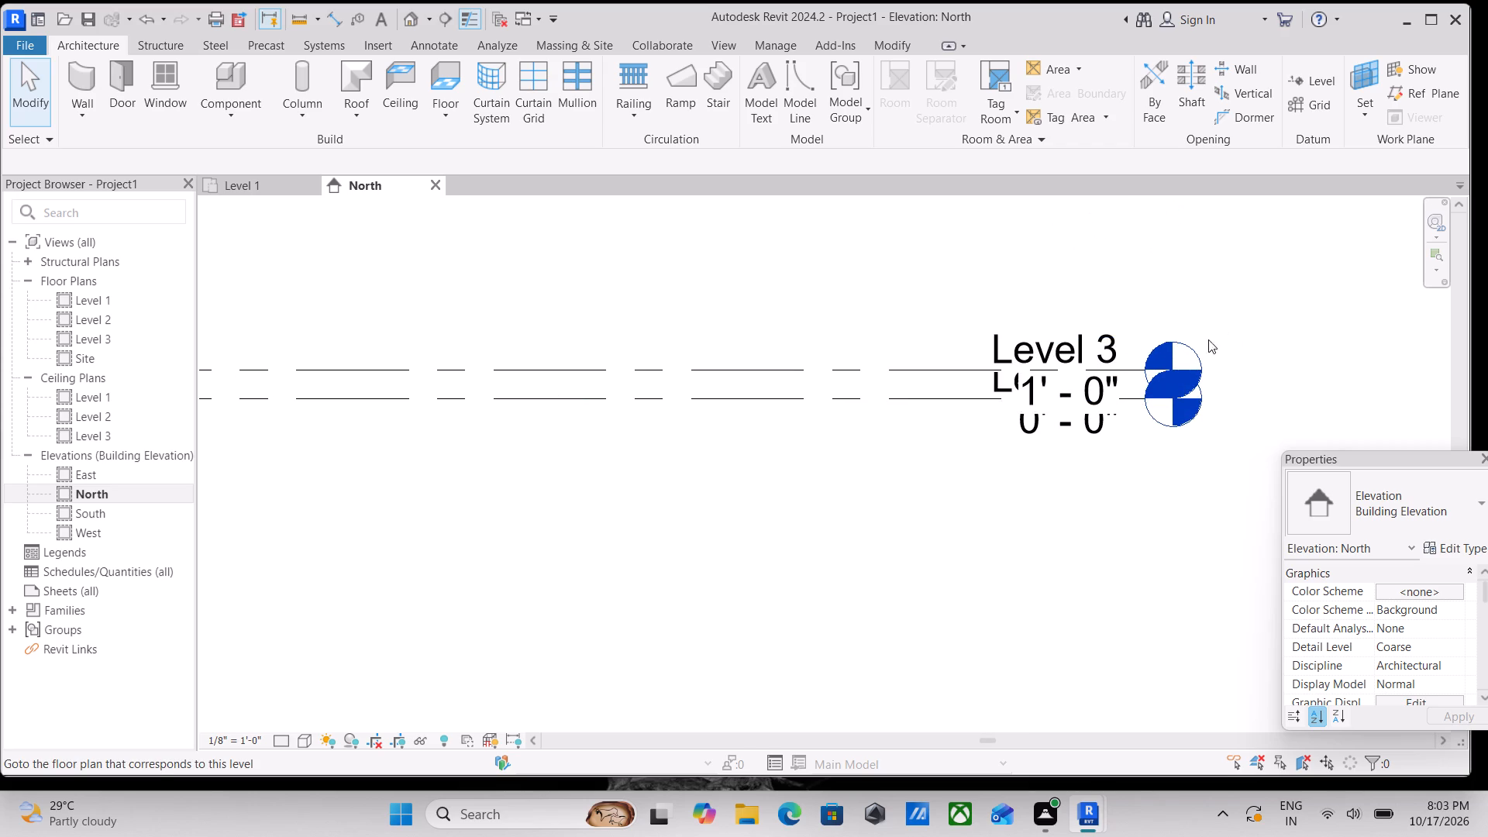
pyautogui.press('Escape')
pyautogui.press('Escape')
pyautogui.click(734, 370)
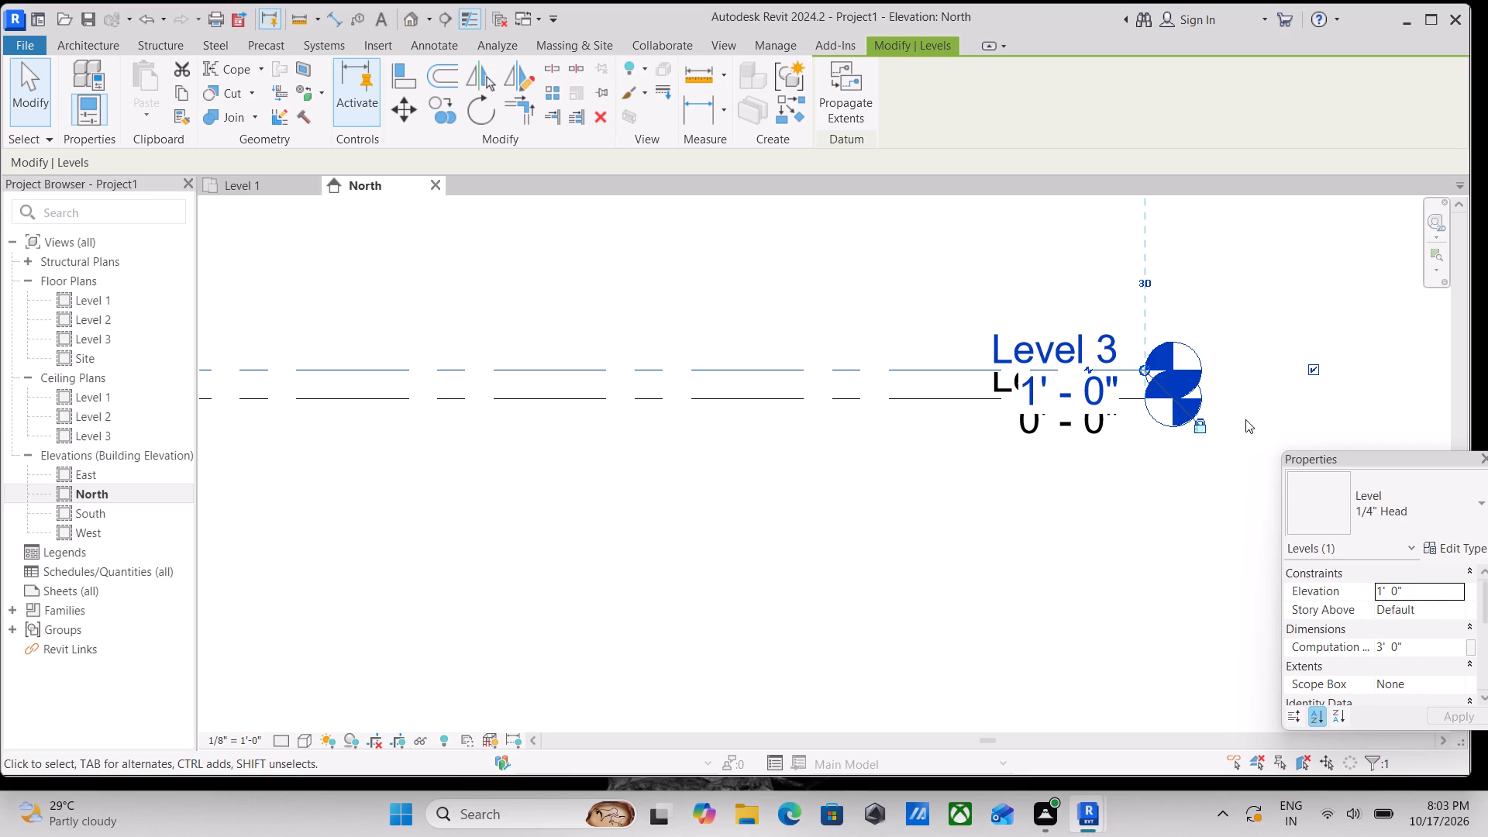
pyautogui.click(1197, 425)
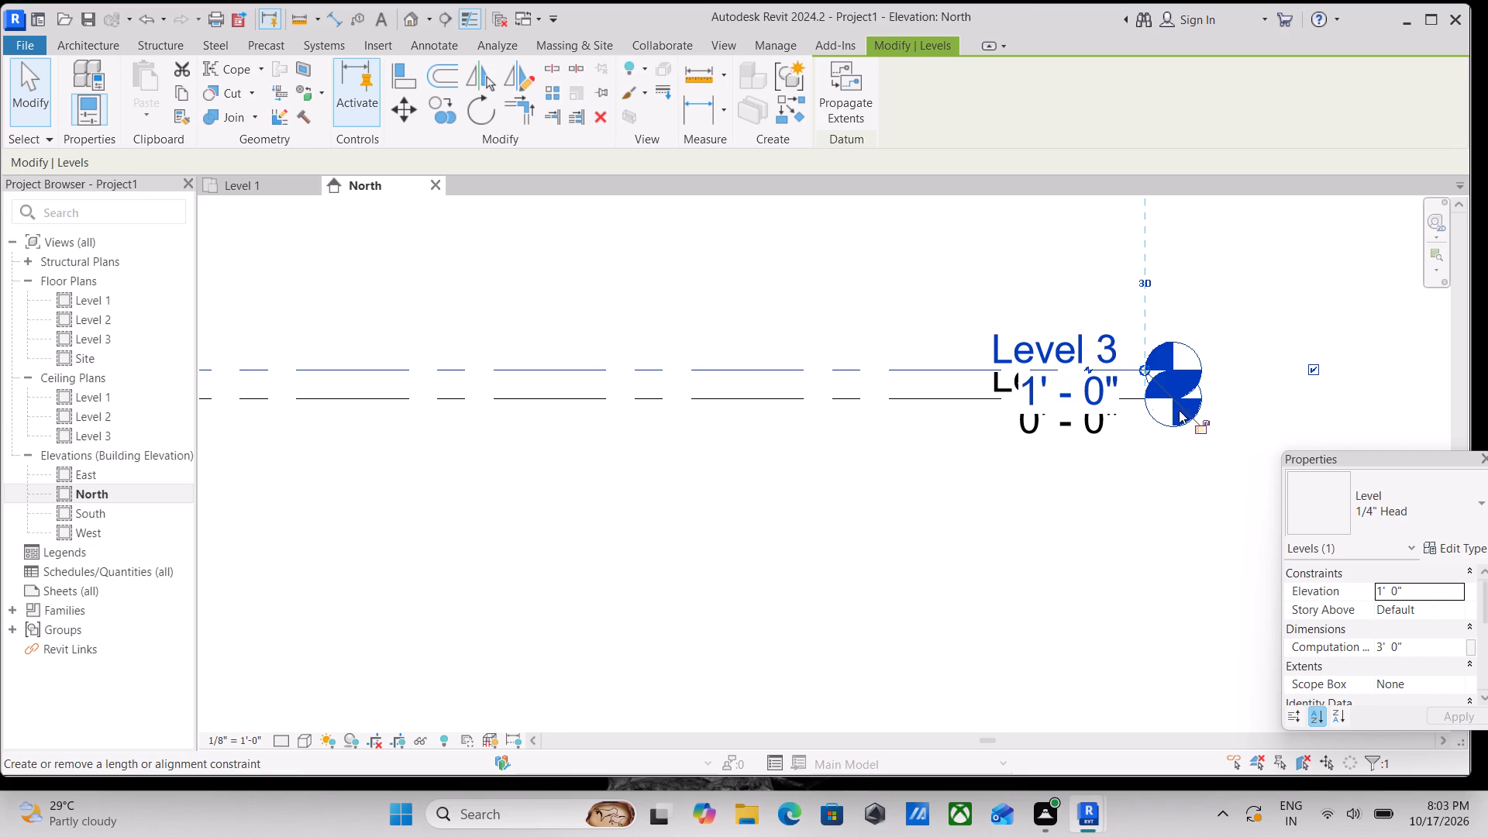
pyautogui.moveTo(1146, 370); pyautogui.dragTo(1307, 348)
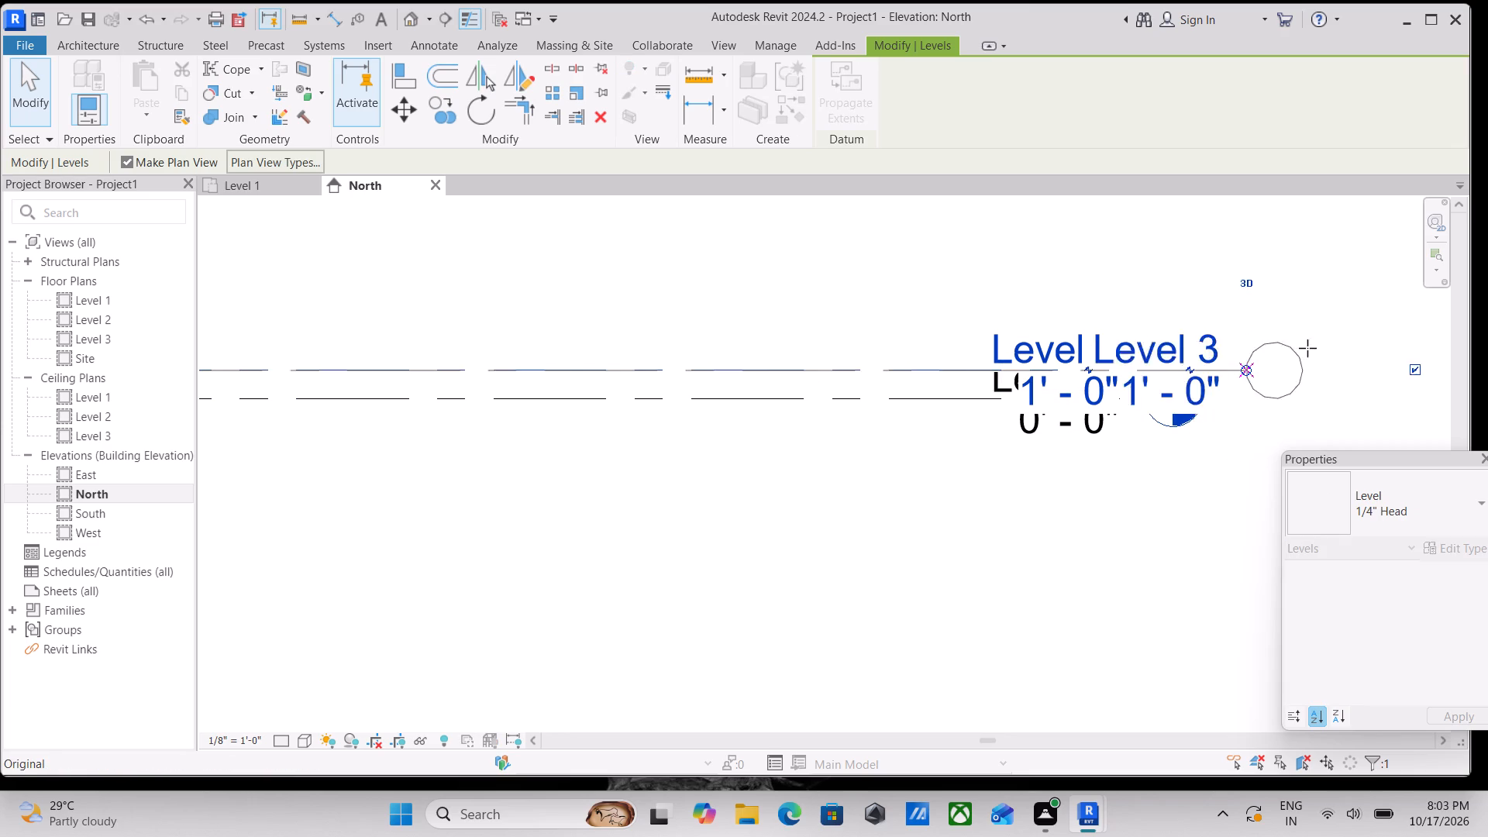
# Extend the head end of the 1' 0" level further outward, well clear of Level 1's label and head.
pyautogui.moveTo(1307, 348); pyautogui.dragTo(1390, 341)
pyautogui.scroll(-2, 1283, 354)
pyautogui.moveTo(1283, 354); pyautogui.dragTo(956, 382, button='middle')
pyautogui.scroll(2, 1039, 405)
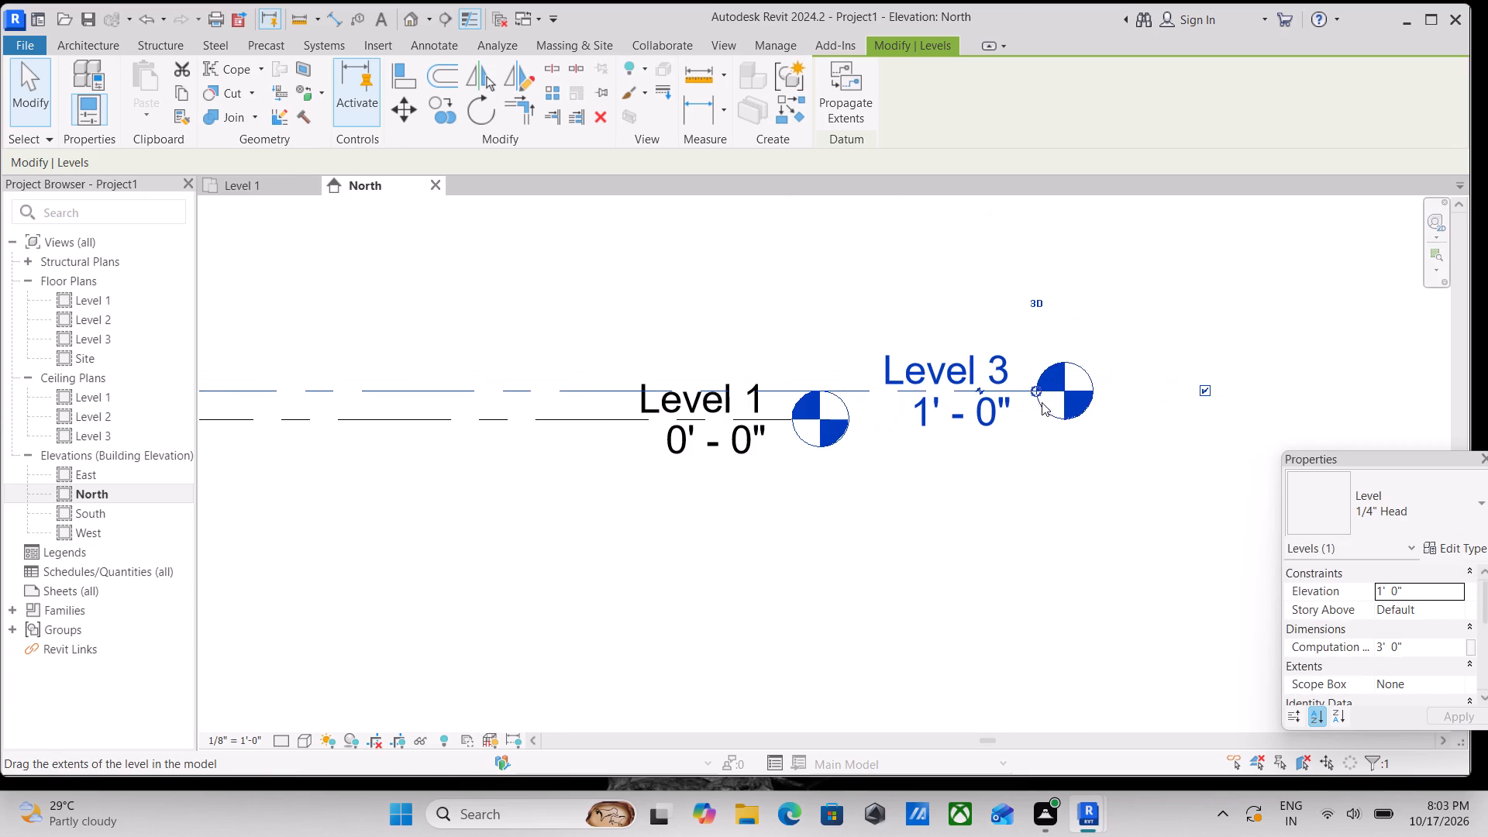
pyautogui.moveTo(1032, 390); pyautogui.dragTo(1301, 351)
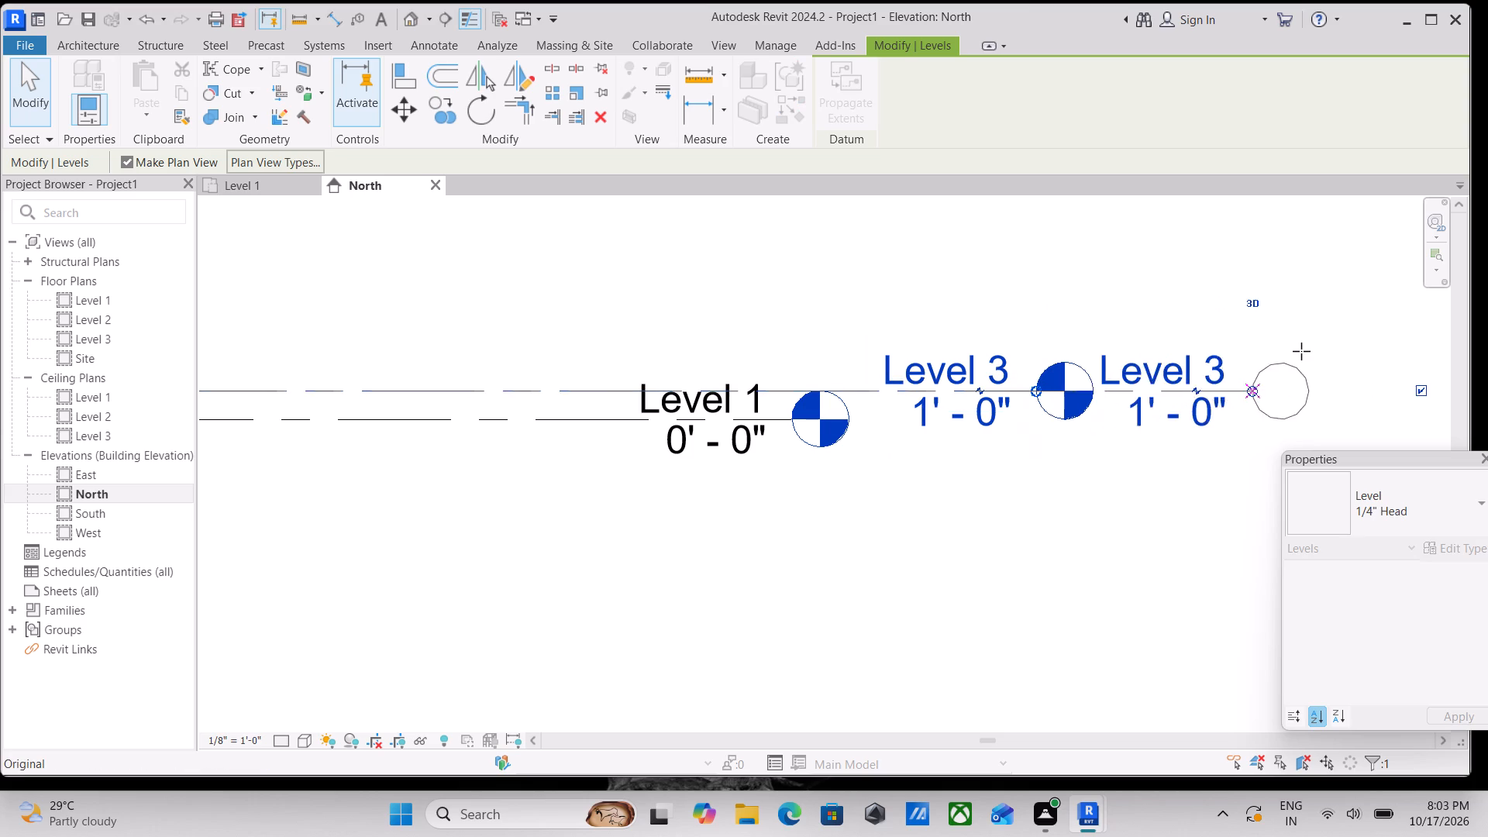
pyautogui.moveTo(1301, 351); pyautogui.dragTo(1304, 350)
pyautogui.scroll(-4, 1067, 400)
pyautogui.press('Escape')
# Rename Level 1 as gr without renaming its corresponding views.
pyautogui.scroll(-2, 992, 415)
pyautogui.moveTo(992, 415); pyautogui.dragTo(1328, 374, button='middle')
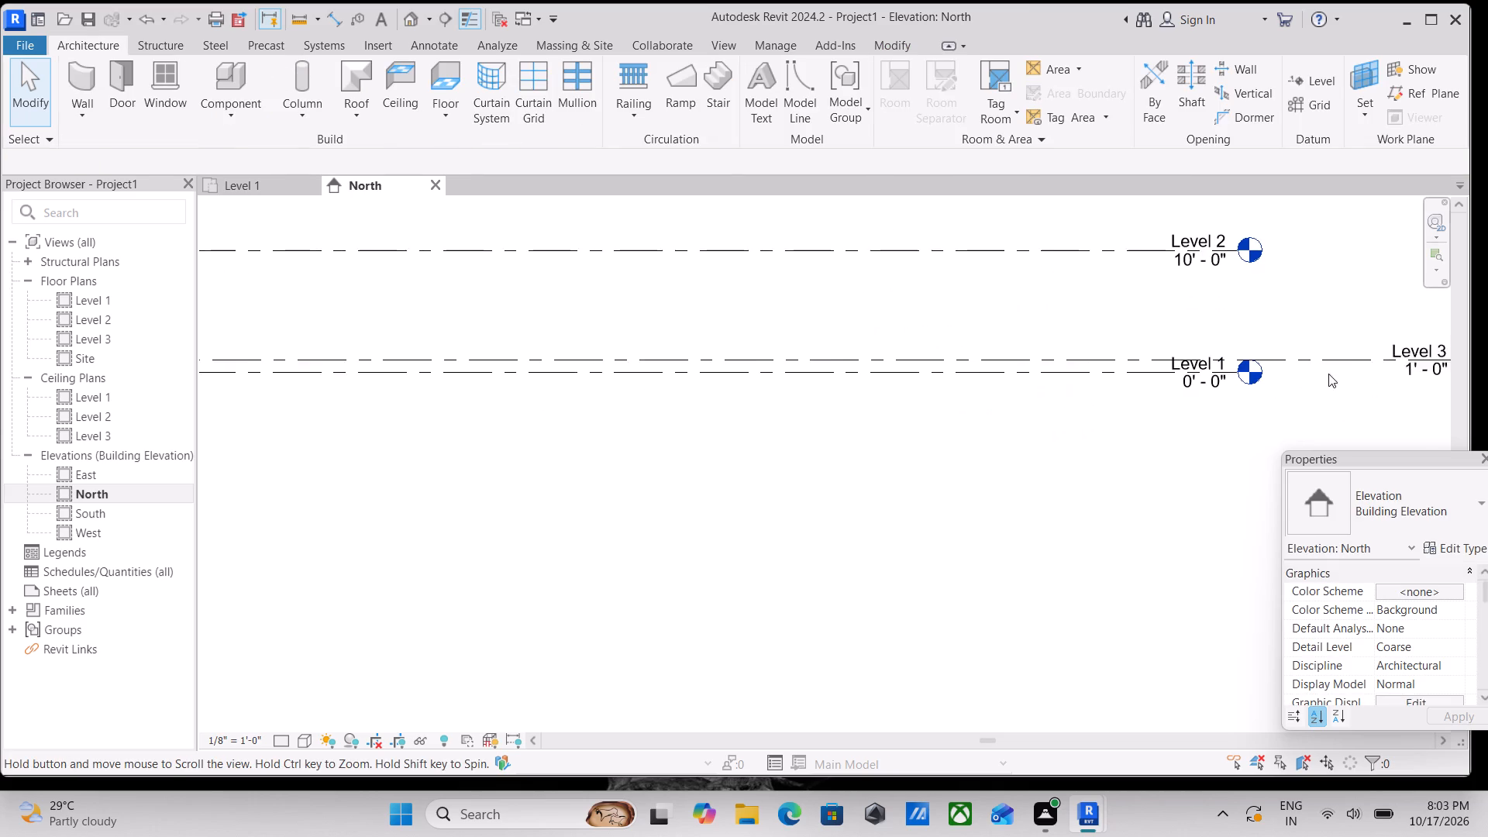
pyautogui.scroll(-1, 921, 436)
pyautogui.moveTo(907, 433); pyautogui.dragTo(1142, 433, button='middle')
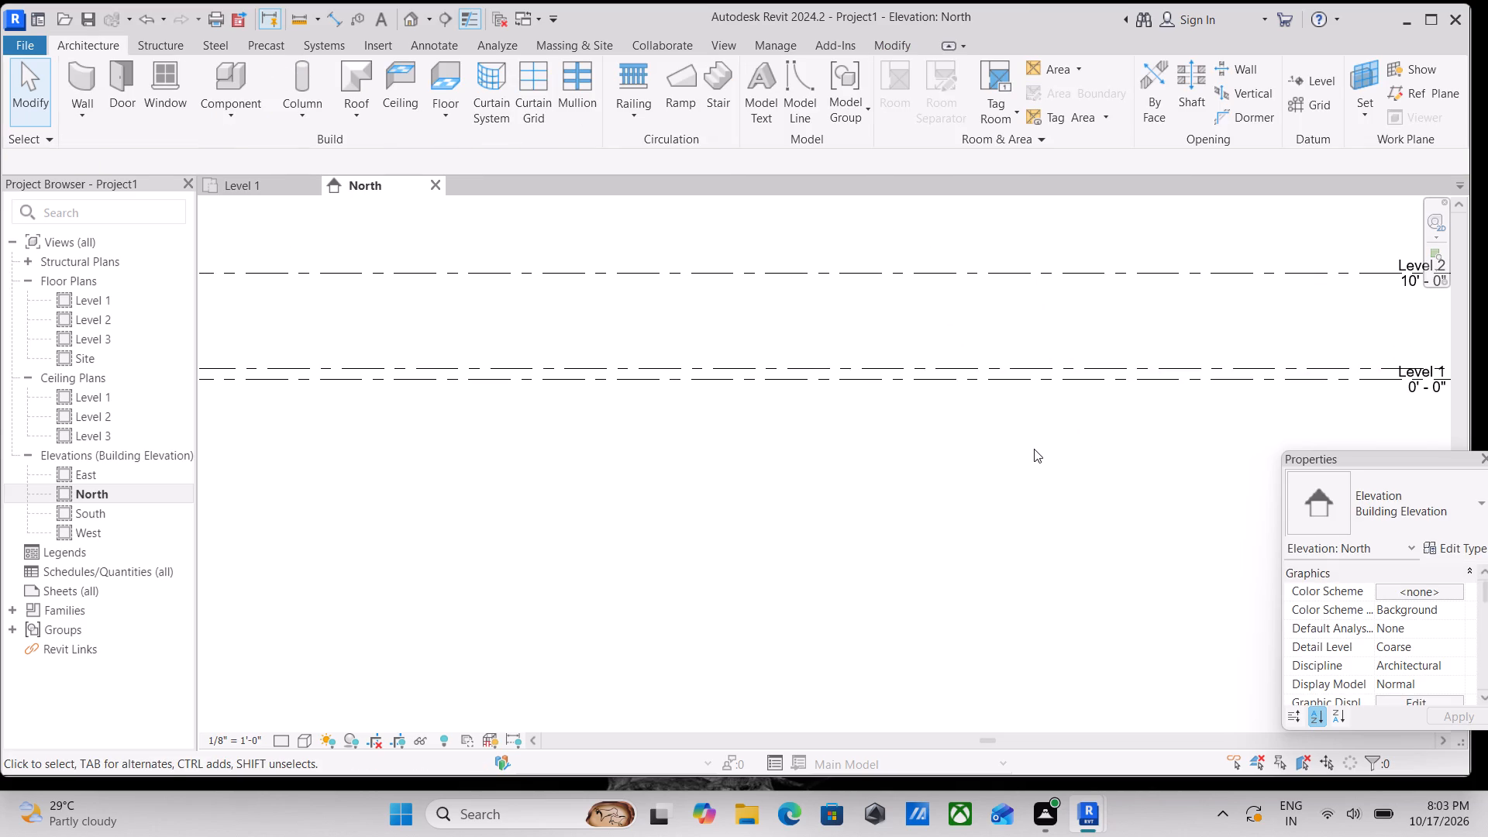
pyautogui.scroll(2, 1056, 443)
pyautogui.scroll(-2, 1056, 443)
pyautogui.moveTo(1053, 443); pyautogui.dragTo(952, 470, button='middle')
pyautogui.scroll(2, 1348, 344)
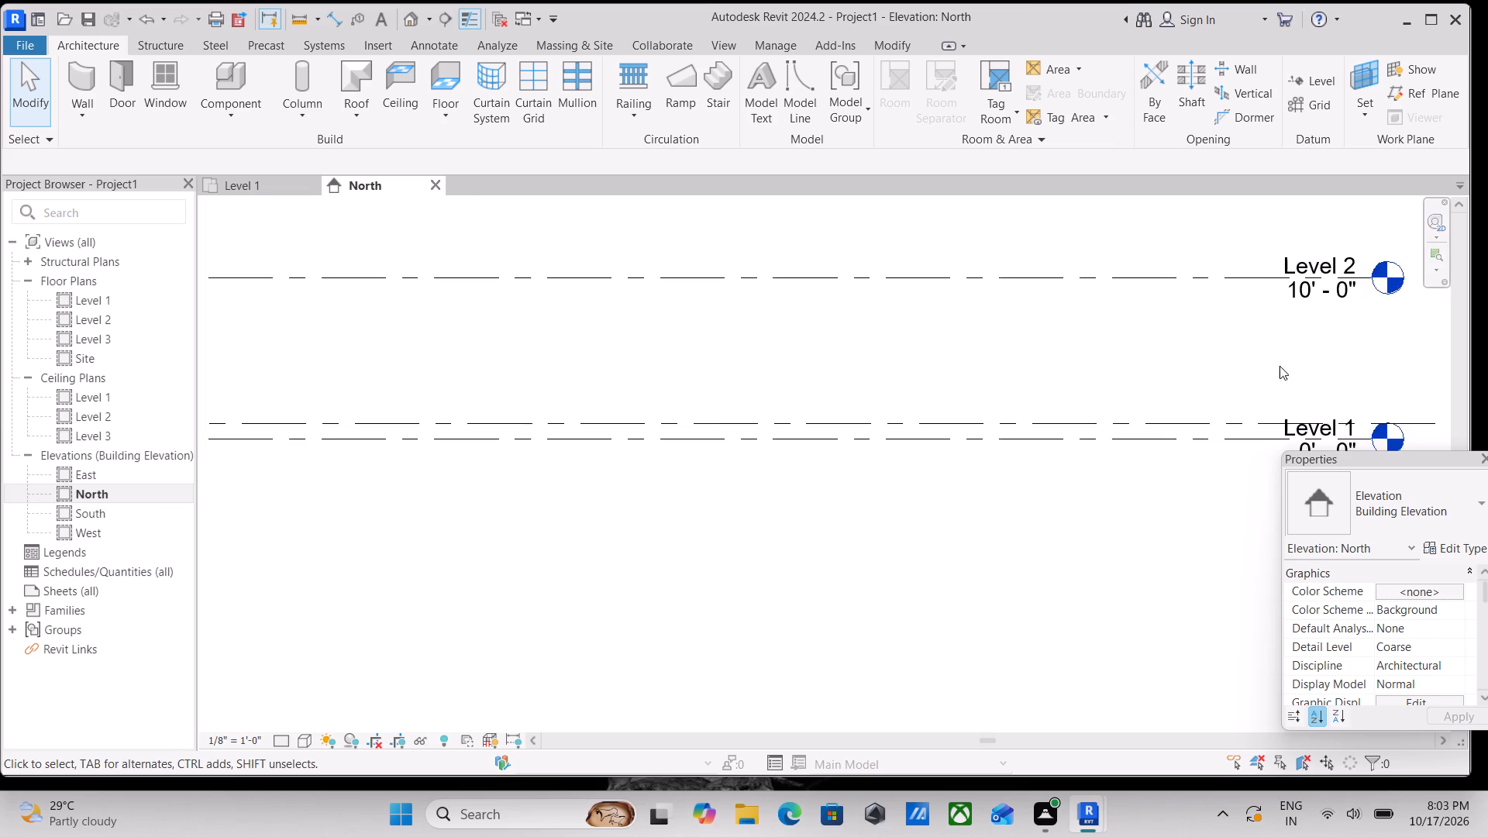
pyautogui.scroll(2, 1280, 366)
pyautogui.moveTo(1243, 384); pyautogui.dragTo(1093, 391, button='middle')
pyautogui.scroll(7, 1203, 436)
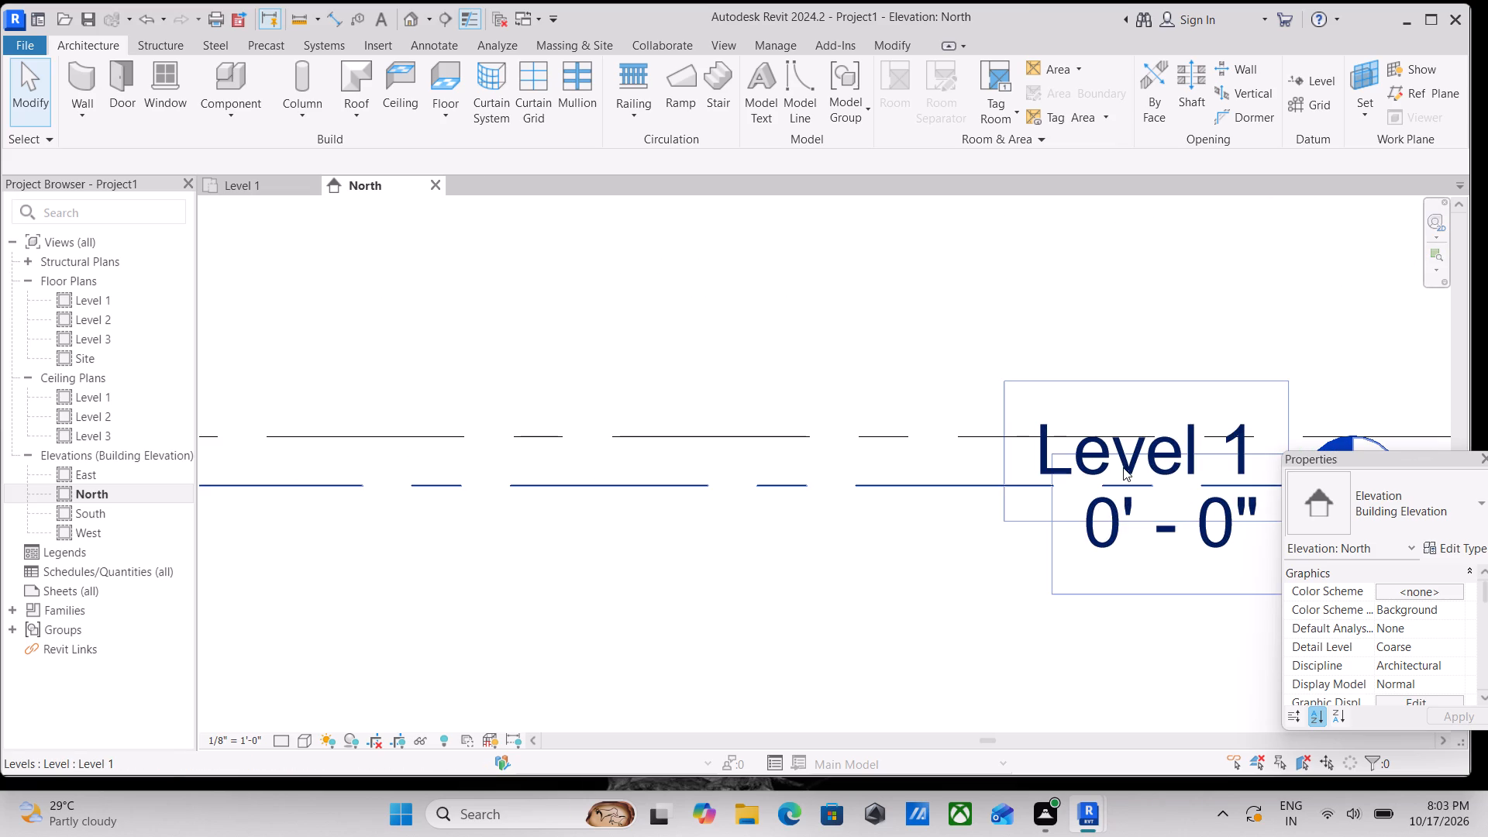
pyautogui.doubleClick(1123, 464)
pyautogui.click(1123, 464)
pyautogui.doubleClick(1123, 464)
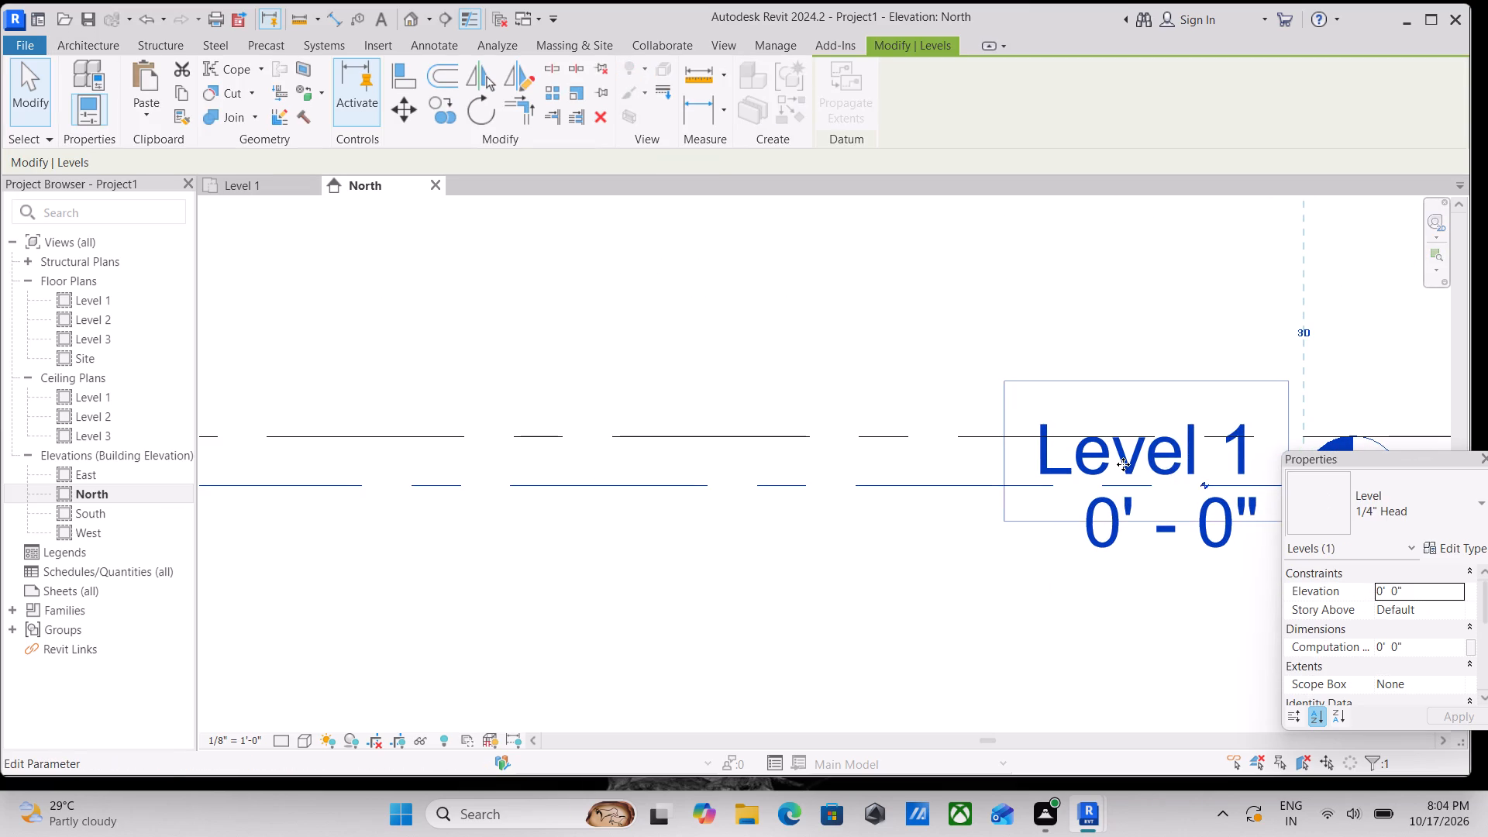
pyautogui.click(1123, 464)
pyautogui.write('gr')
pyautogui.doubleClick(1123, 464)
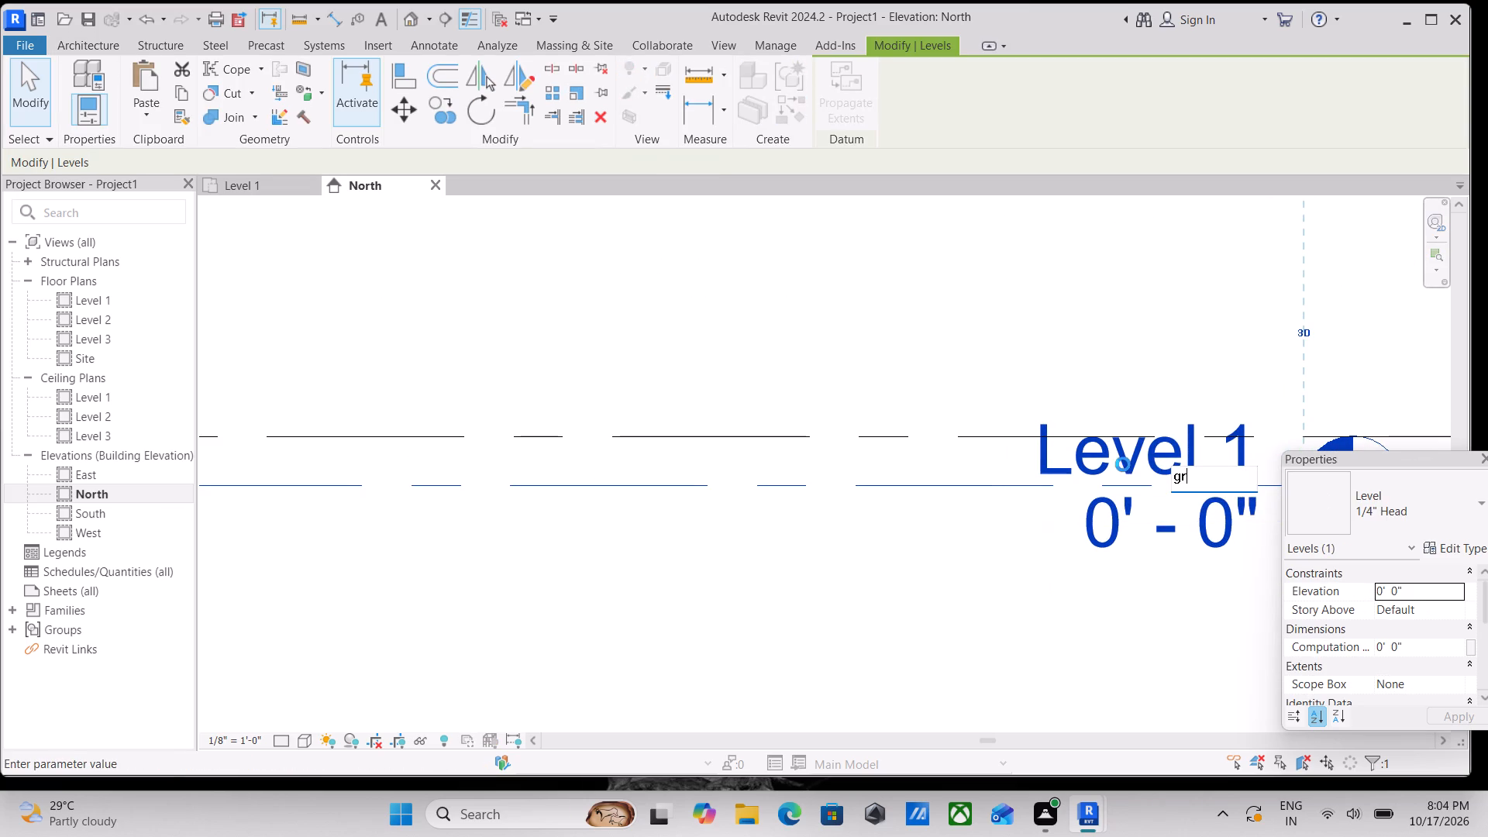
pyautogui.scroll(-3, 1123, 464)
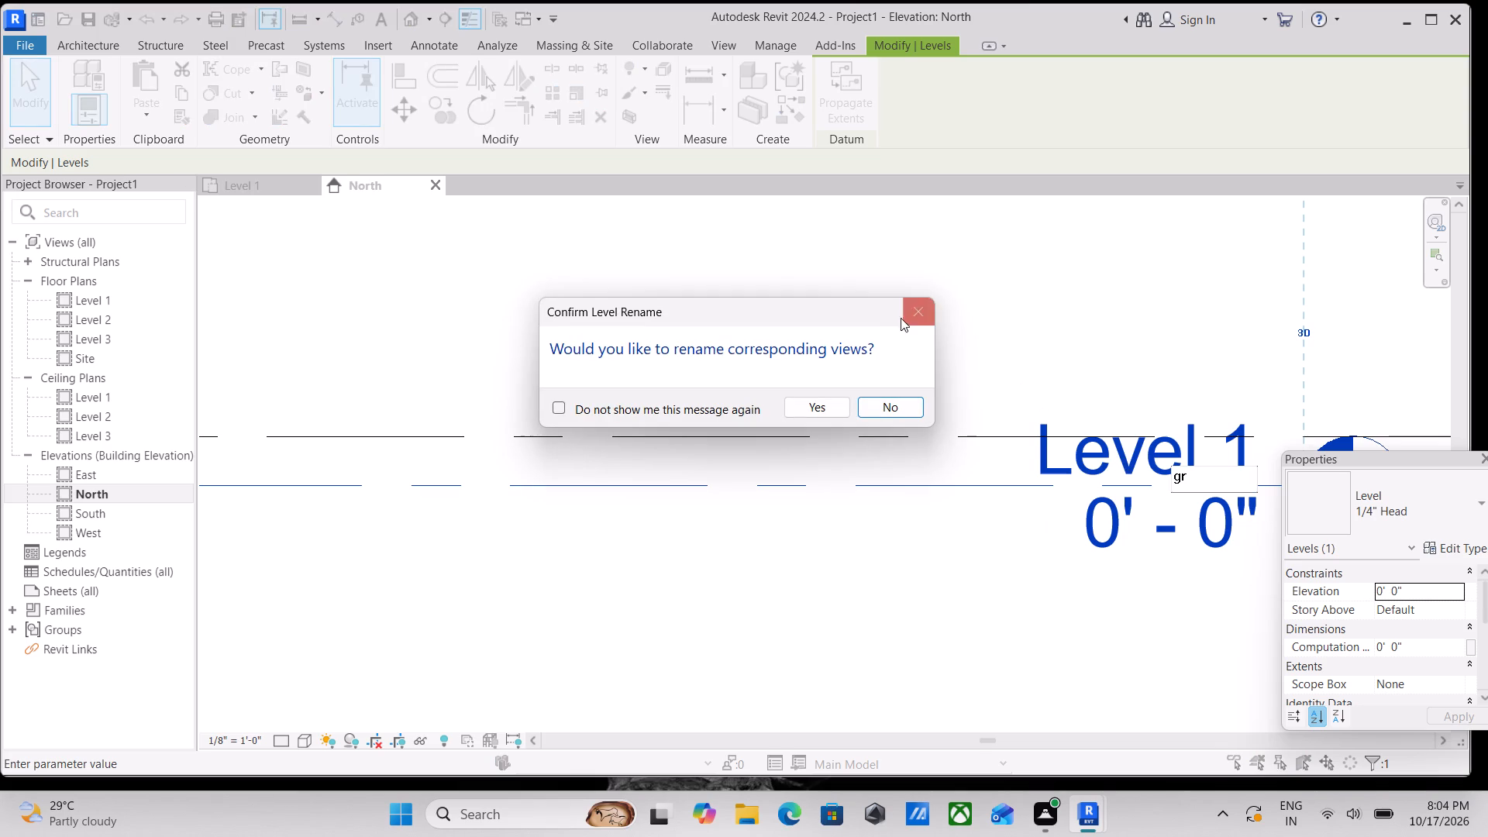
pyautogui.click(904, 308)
# Rename the level at 0' 0" as GROUND LEVEL.
pyautogui.scroll(-2, 1068, 445)
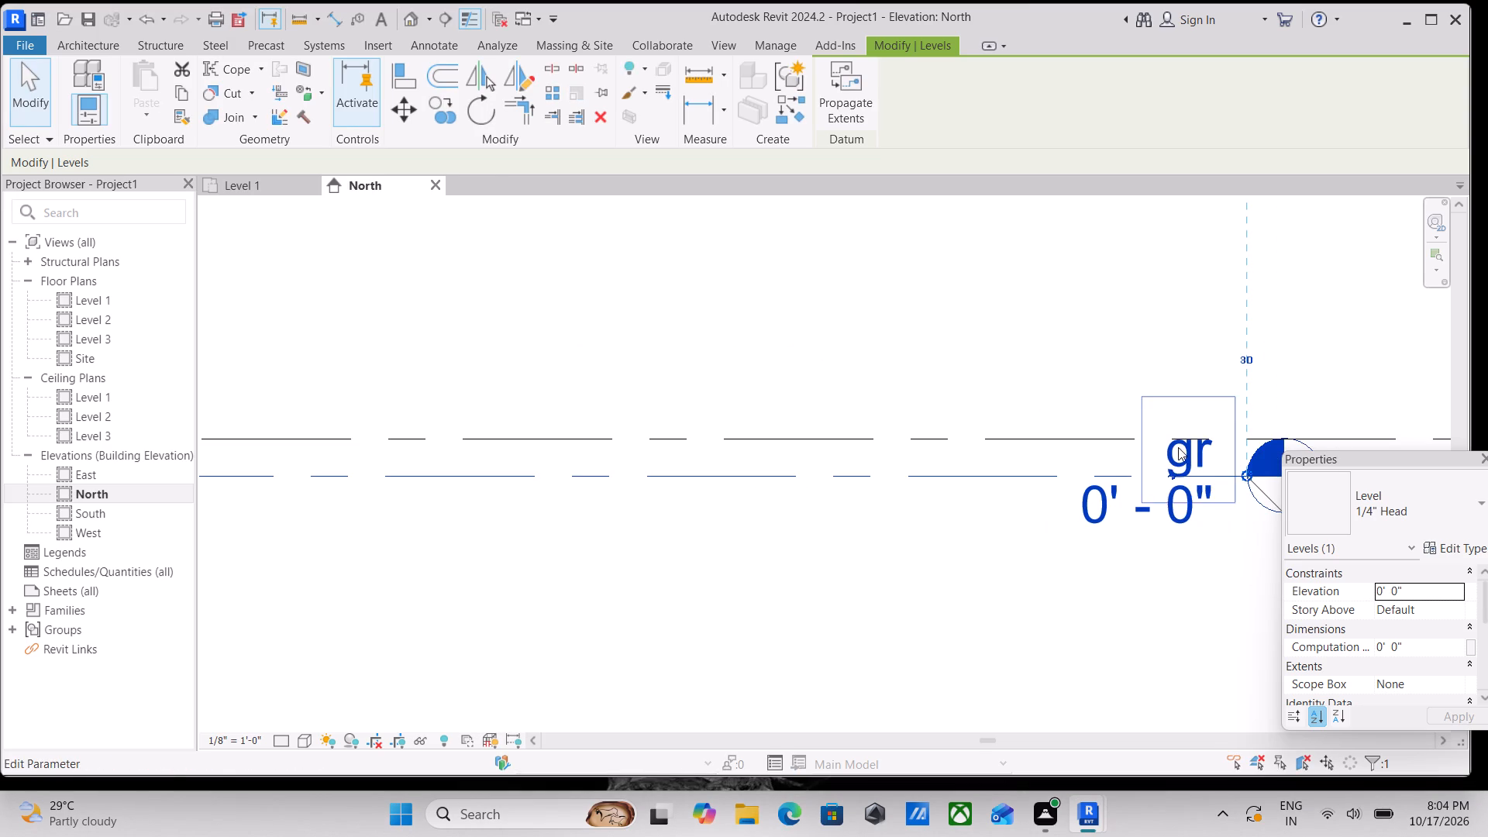
pyautogui.doubleClick(1184, 453)
pyautogui.click(1184, 453)
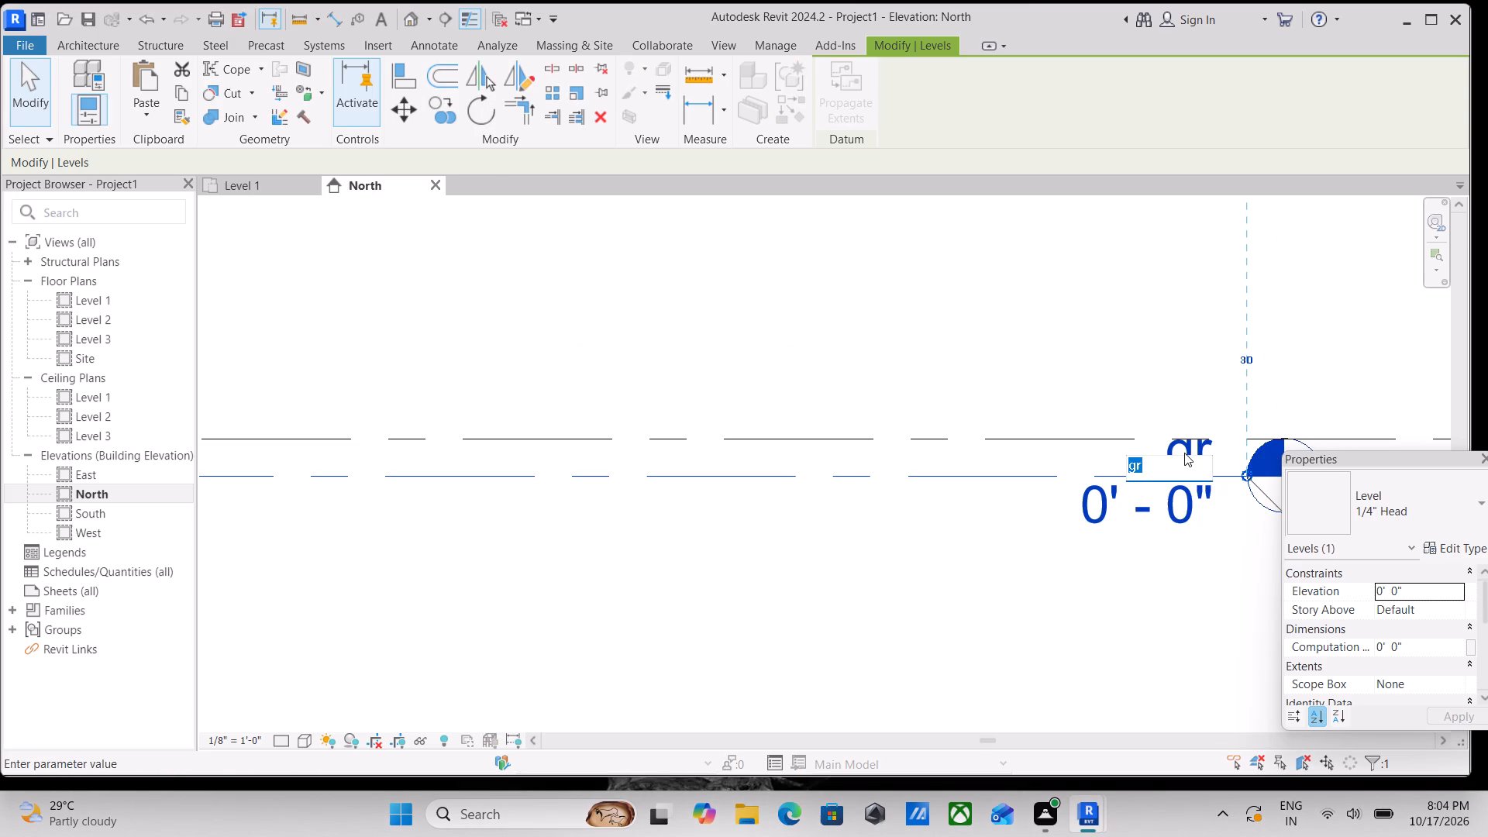
pyautogui.press('BackSpace')
pyautogui.write('GROUND')
pyautogui.press('space')
pyautogui.write('LEVEL')
pyautogui.press('Return')
pyautogui.press('Return')
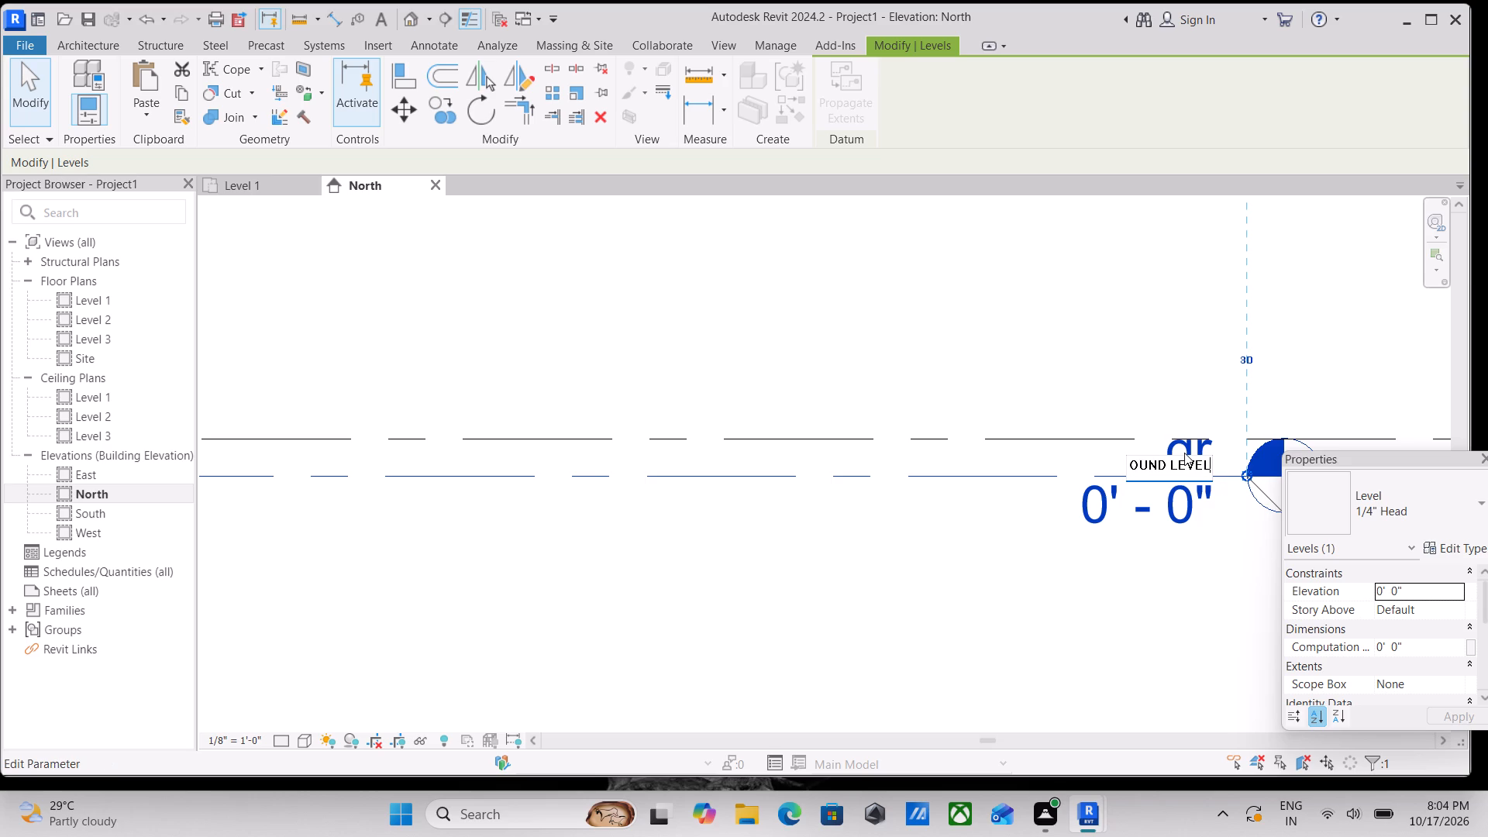
pyautogui.scroll(-4, 1133, 441)
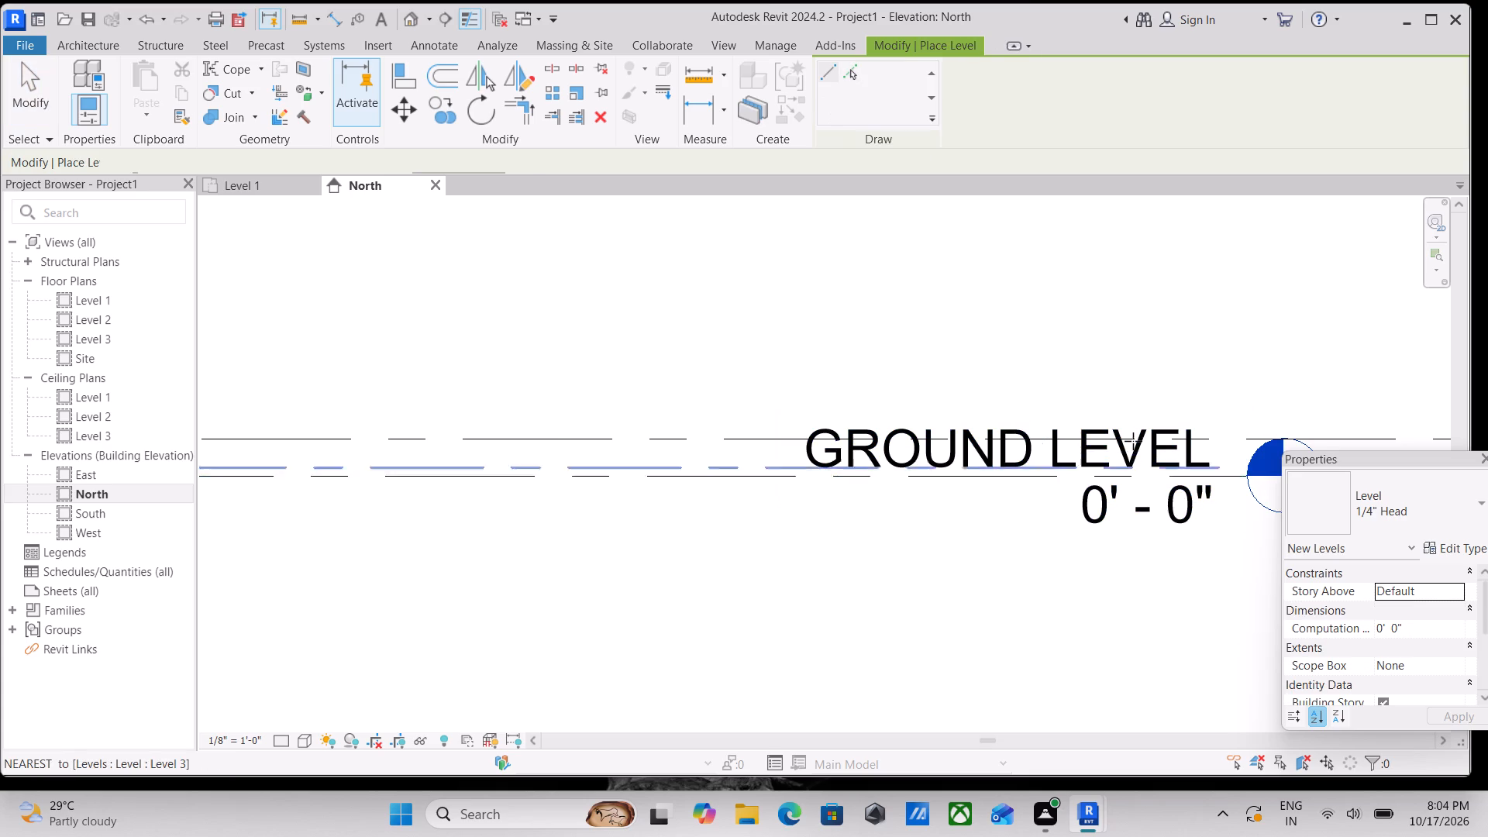
pyautogui.scroll(-2, 1142, 415)
pyautogui.moveTo(1107, 429); pyautogui.dragTo(797, 469, button='middle')
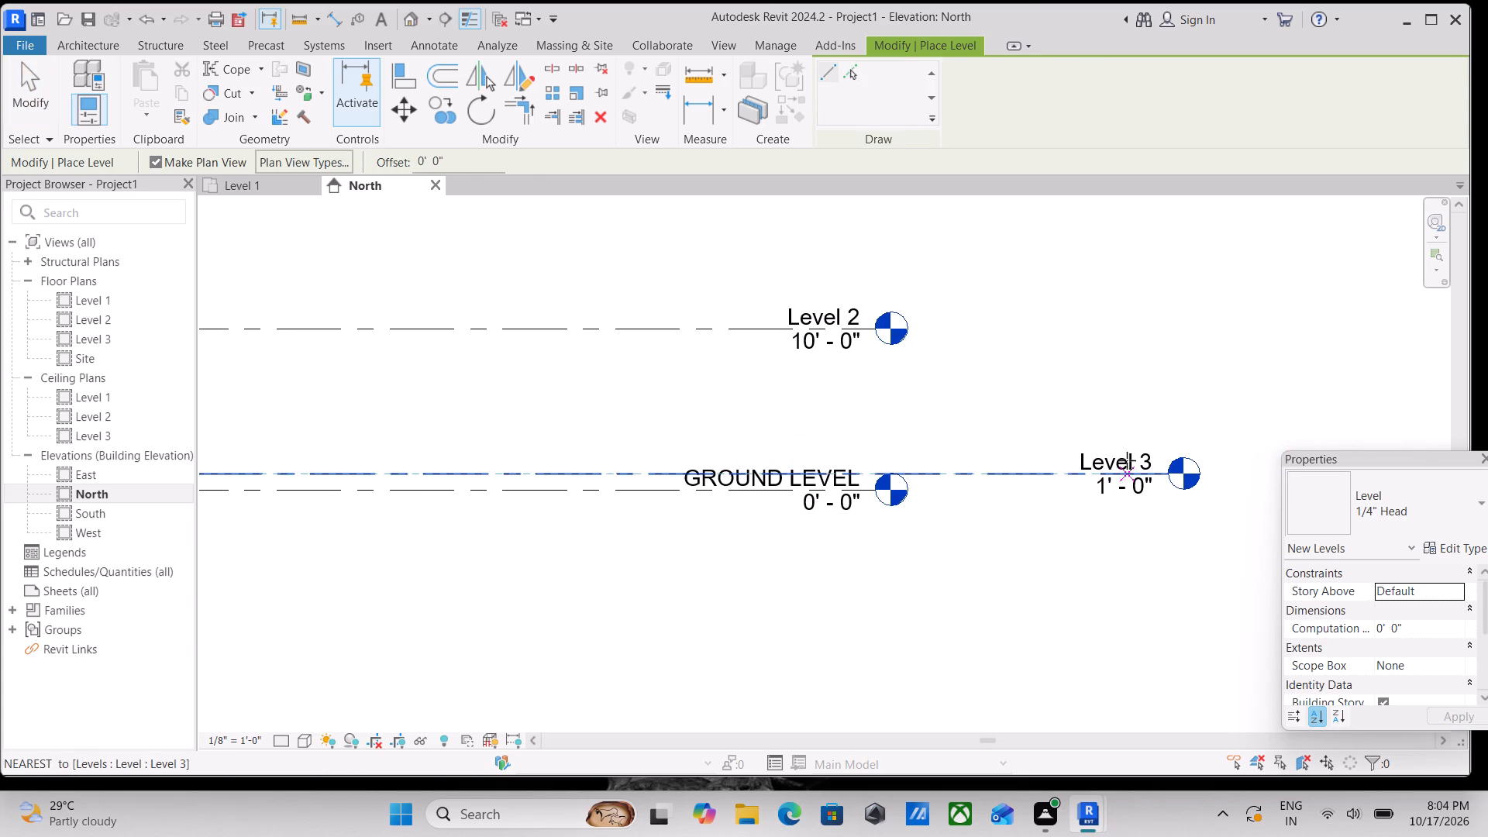
pyautogui.press('Escape')
pyautogui.press('Escape')
pyautogui.press('Escape')
# Rename Level 3, at 1' 0", as GROUND FLOOR and rename its corresponding views to match.
pyautogui.scroll(2, 1127, 456)
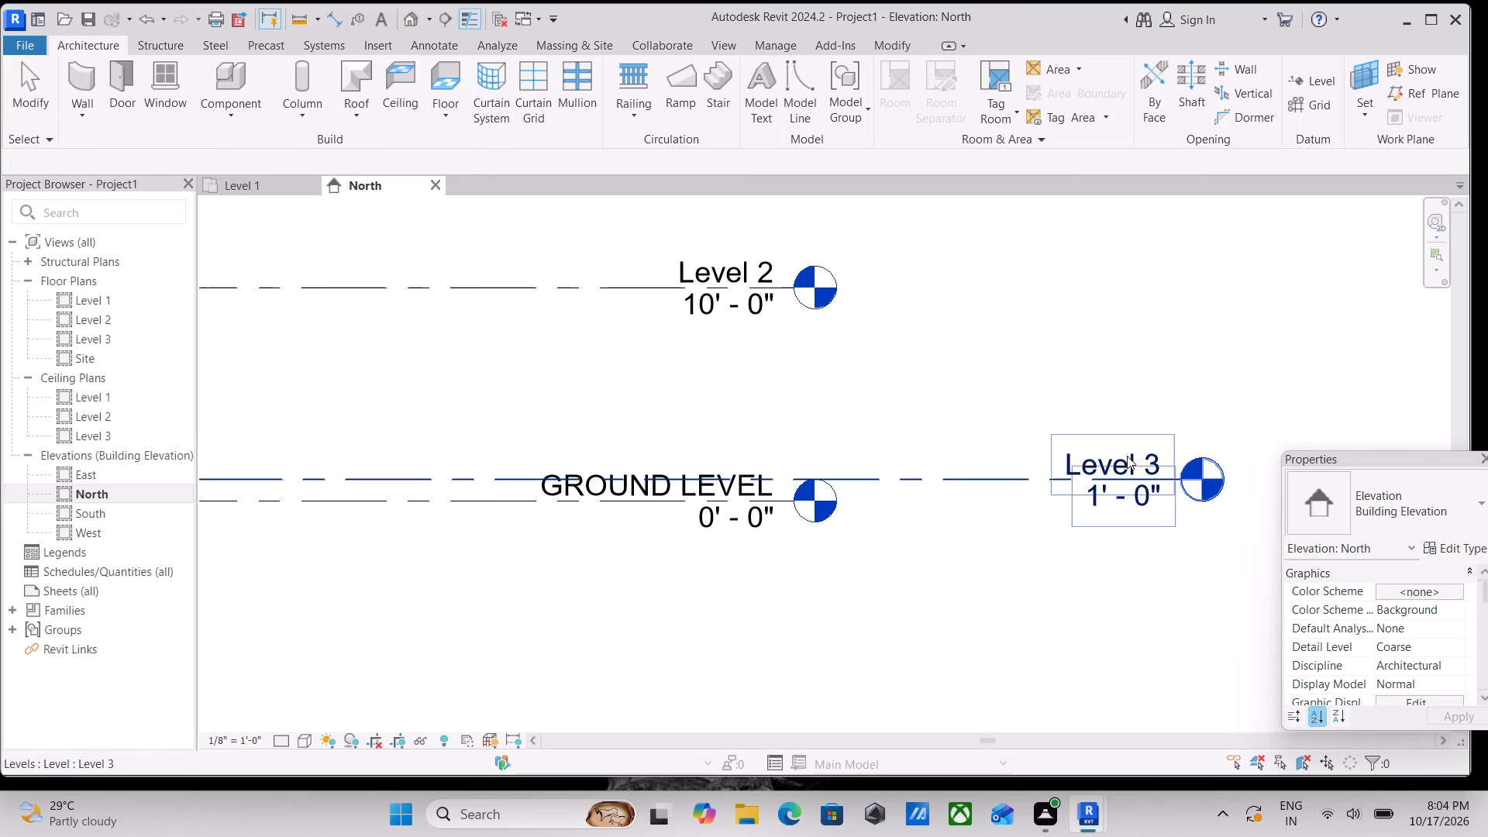
pyautogui.doubleClick(1127, 456)
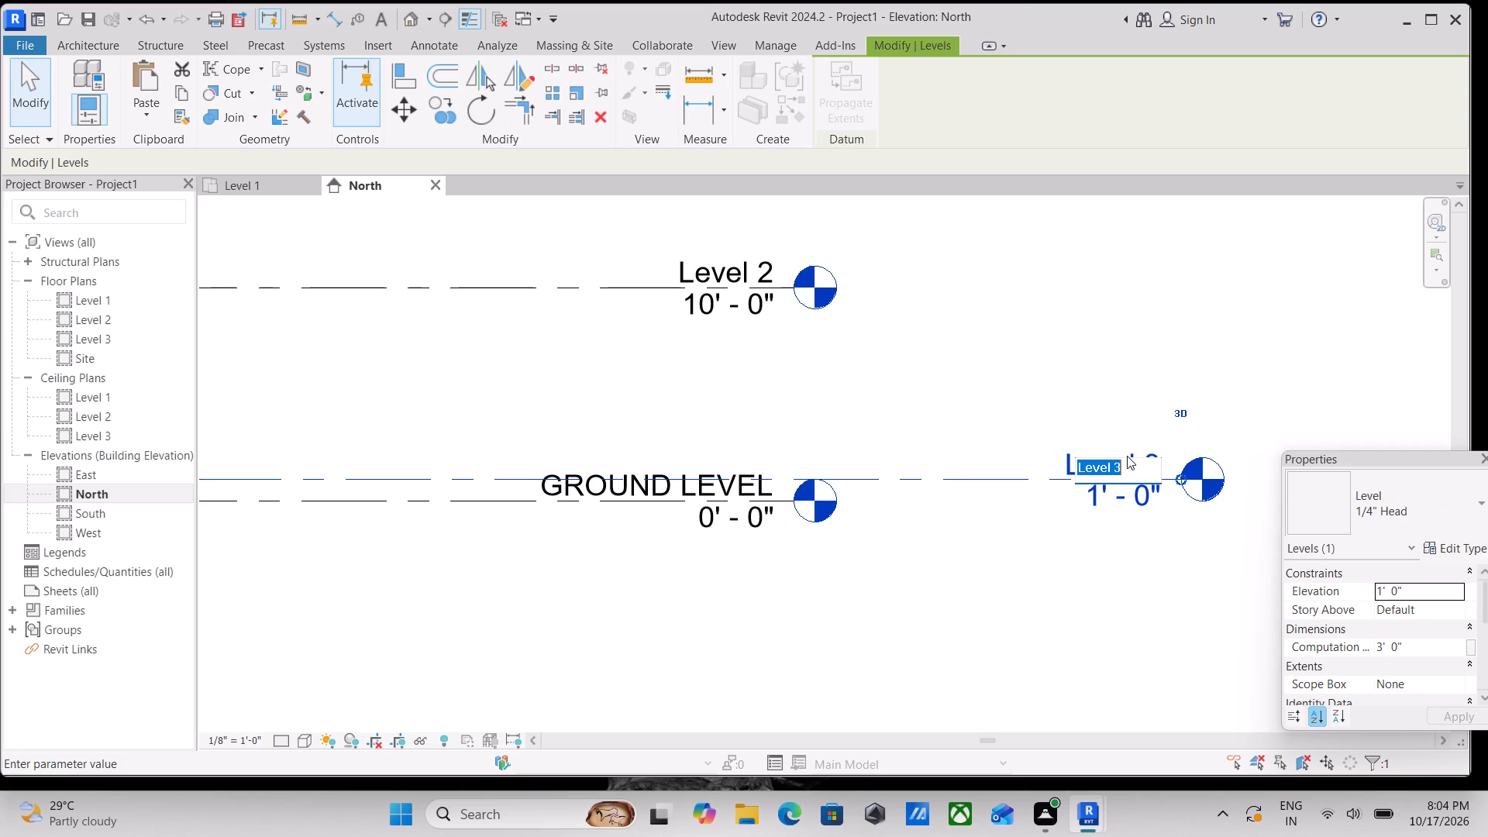
pyautogui.write('GR')
pyautogui.press('o')
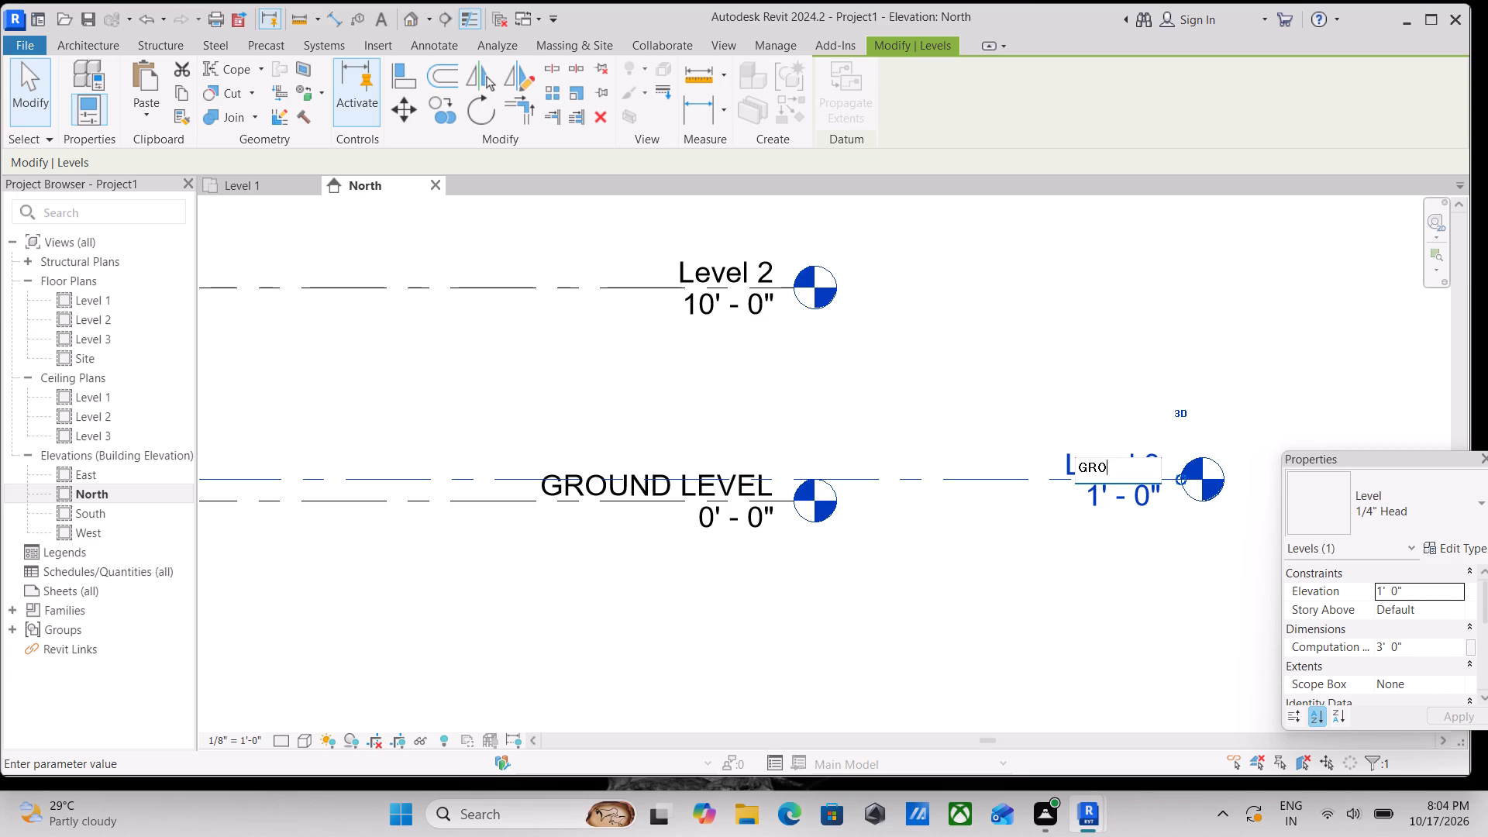
pyautogui.write('UN')
pyautogui.write('D FLOOR')
pyautogui.press('Return')
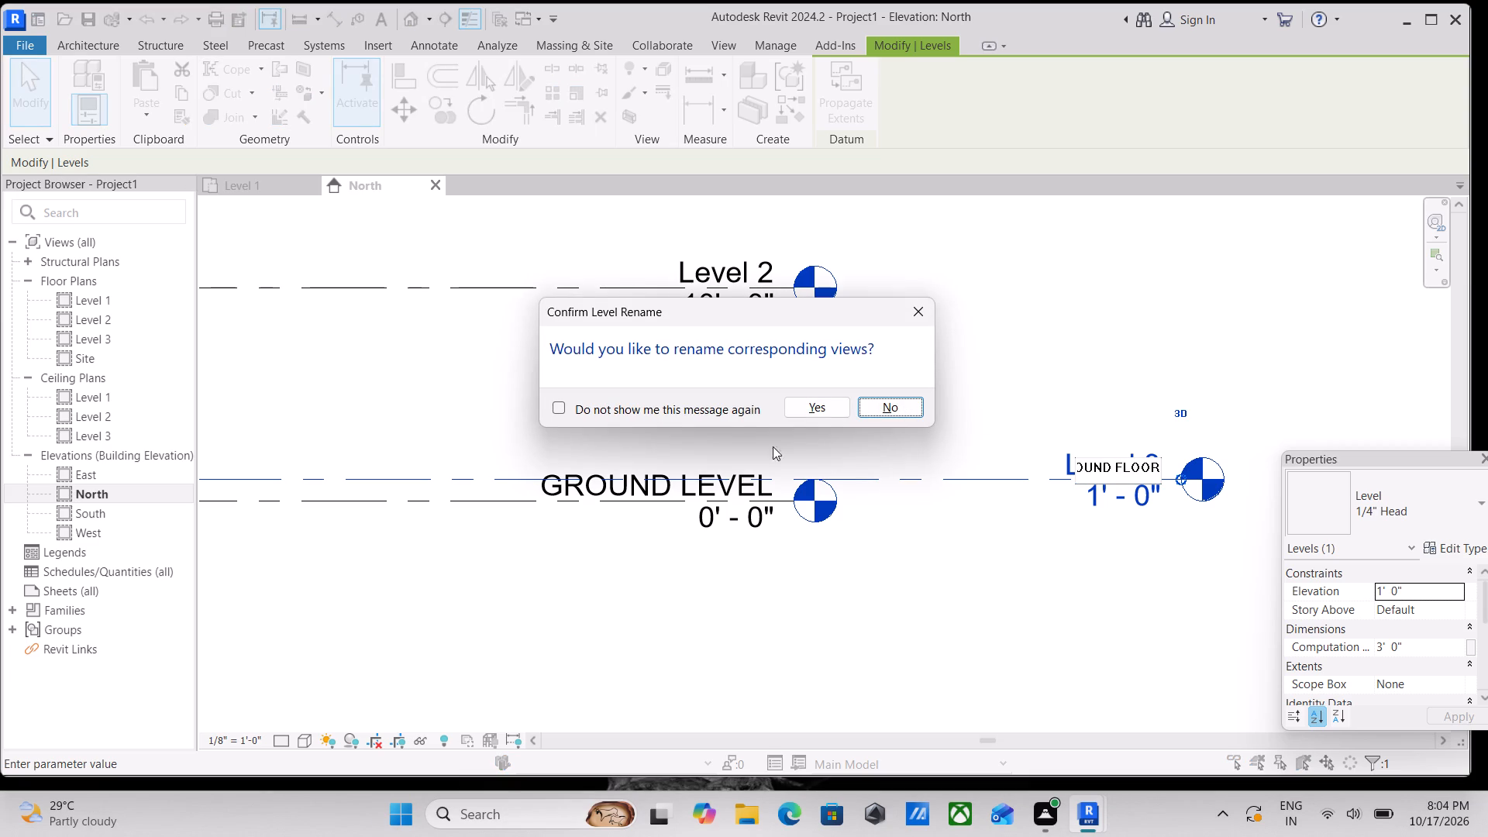
pyautogui.click(823, 400)
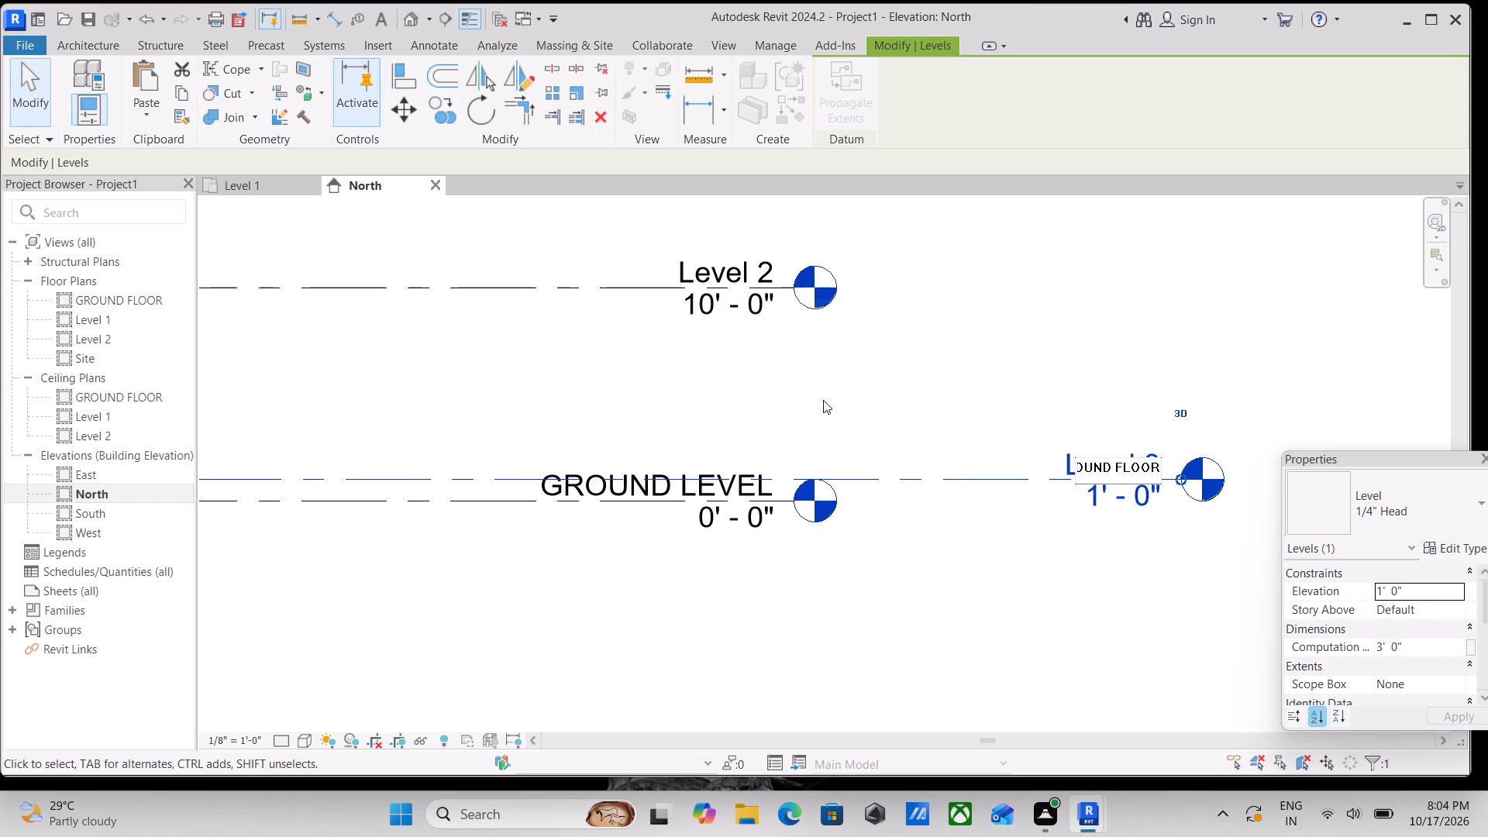
# Rename Level 2, at 10' 0", as FIRST FLOOR and rename its corresponding views to match.
pyautogui.doubleClick(748, 272)
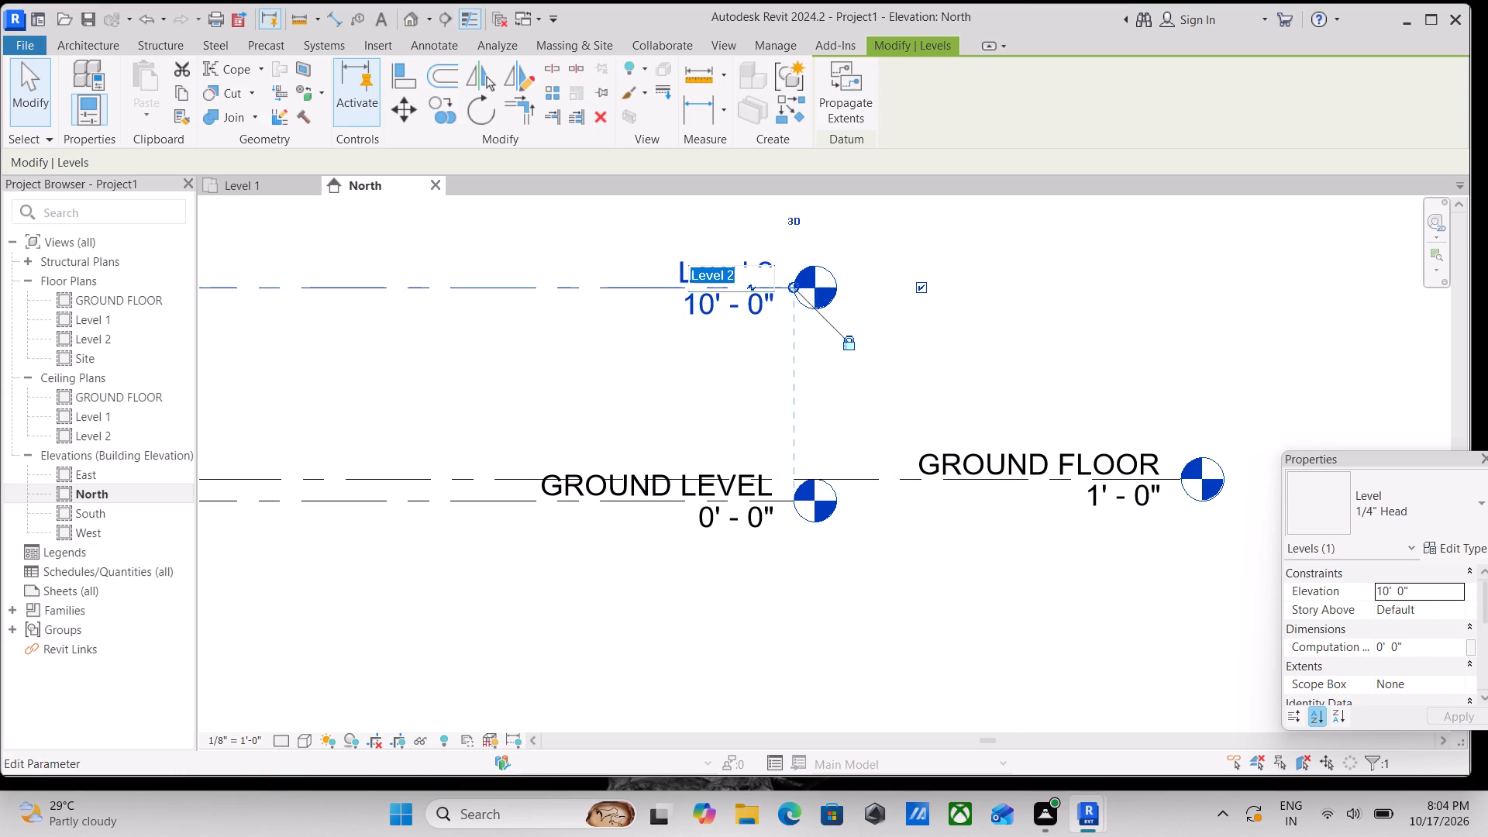
pyautogui.scroll(-3, 748, 272)
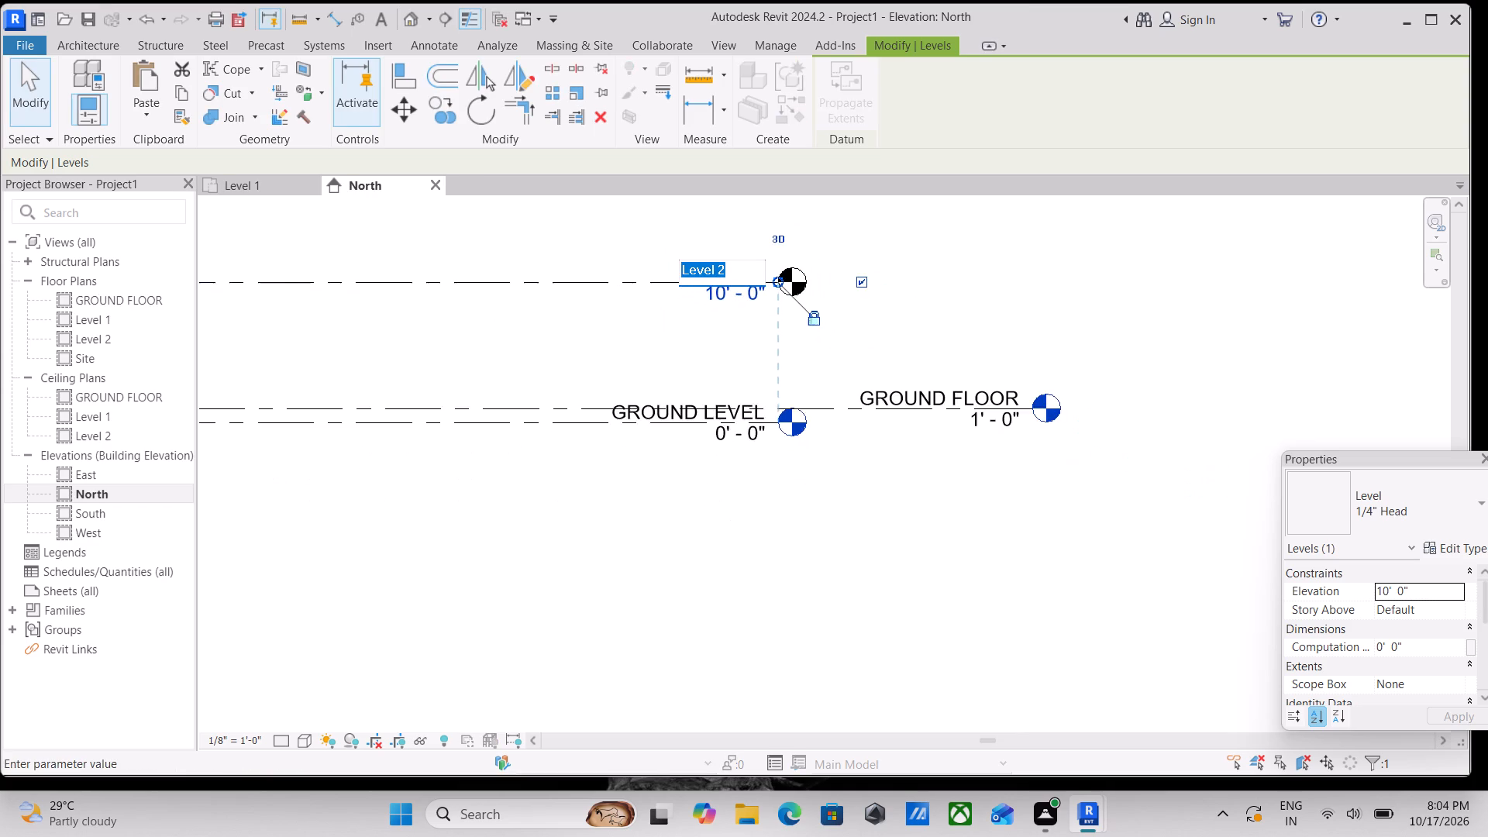
pyautogui.scroll(4, 748, 272)
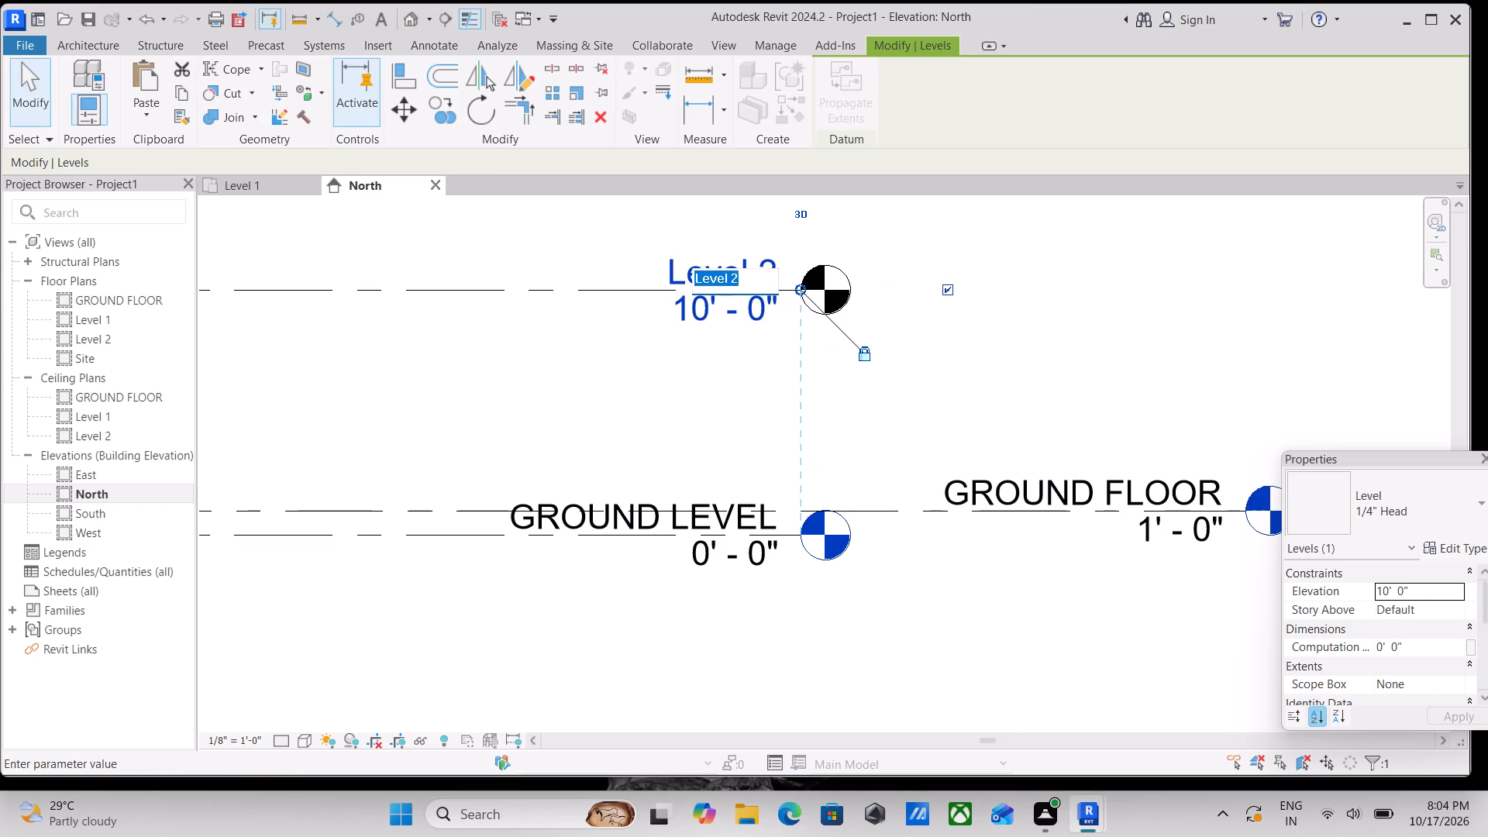
pyautogui.press('f')
pyautogui.press('i')
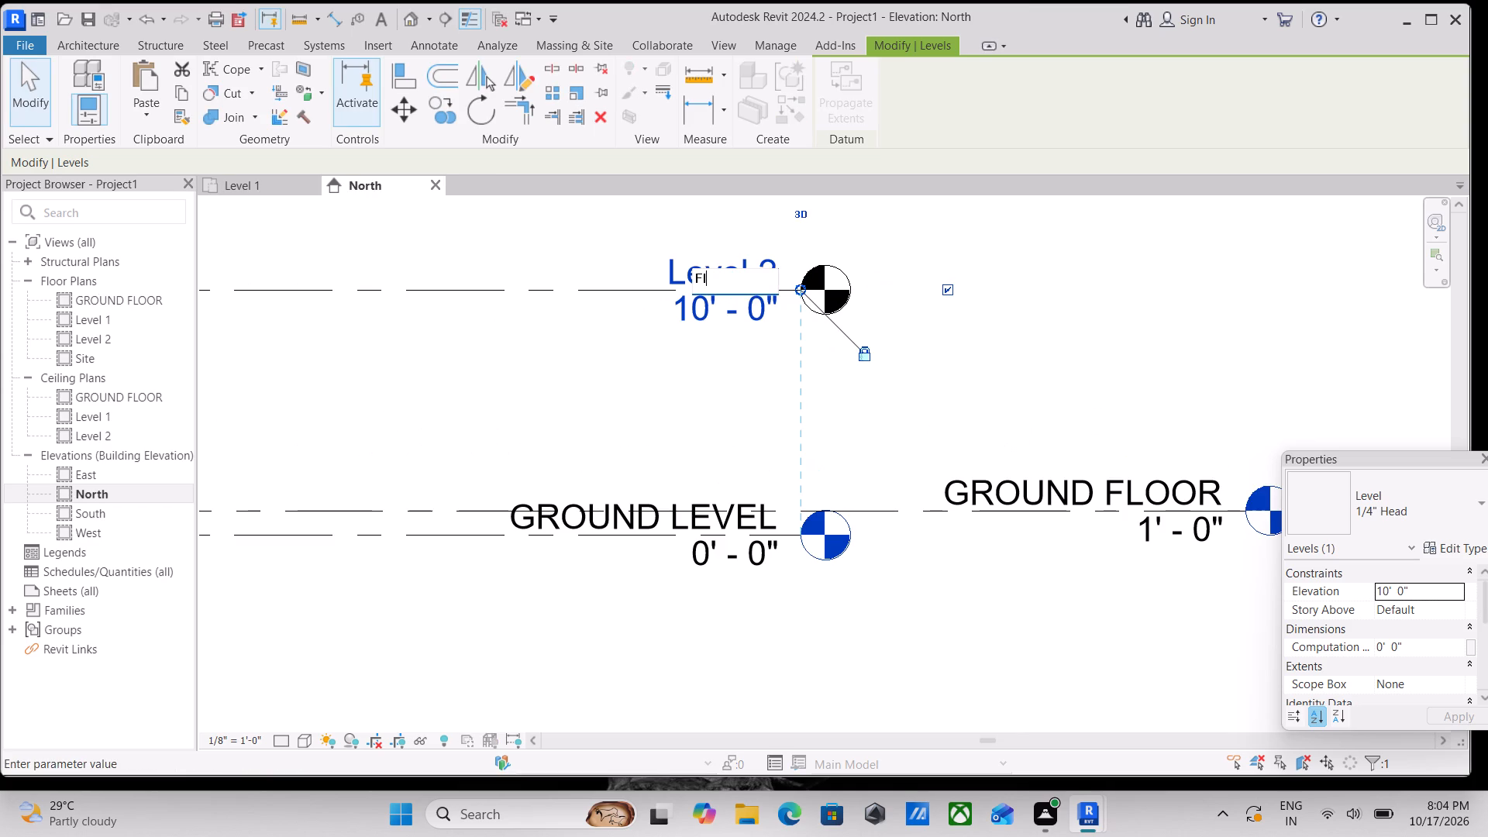
pyautogui.write('RST')
pyautogui.press('space')
pyautogui.write('FLOO')
pyautogui.press('r')
pyautogui.press('Return')
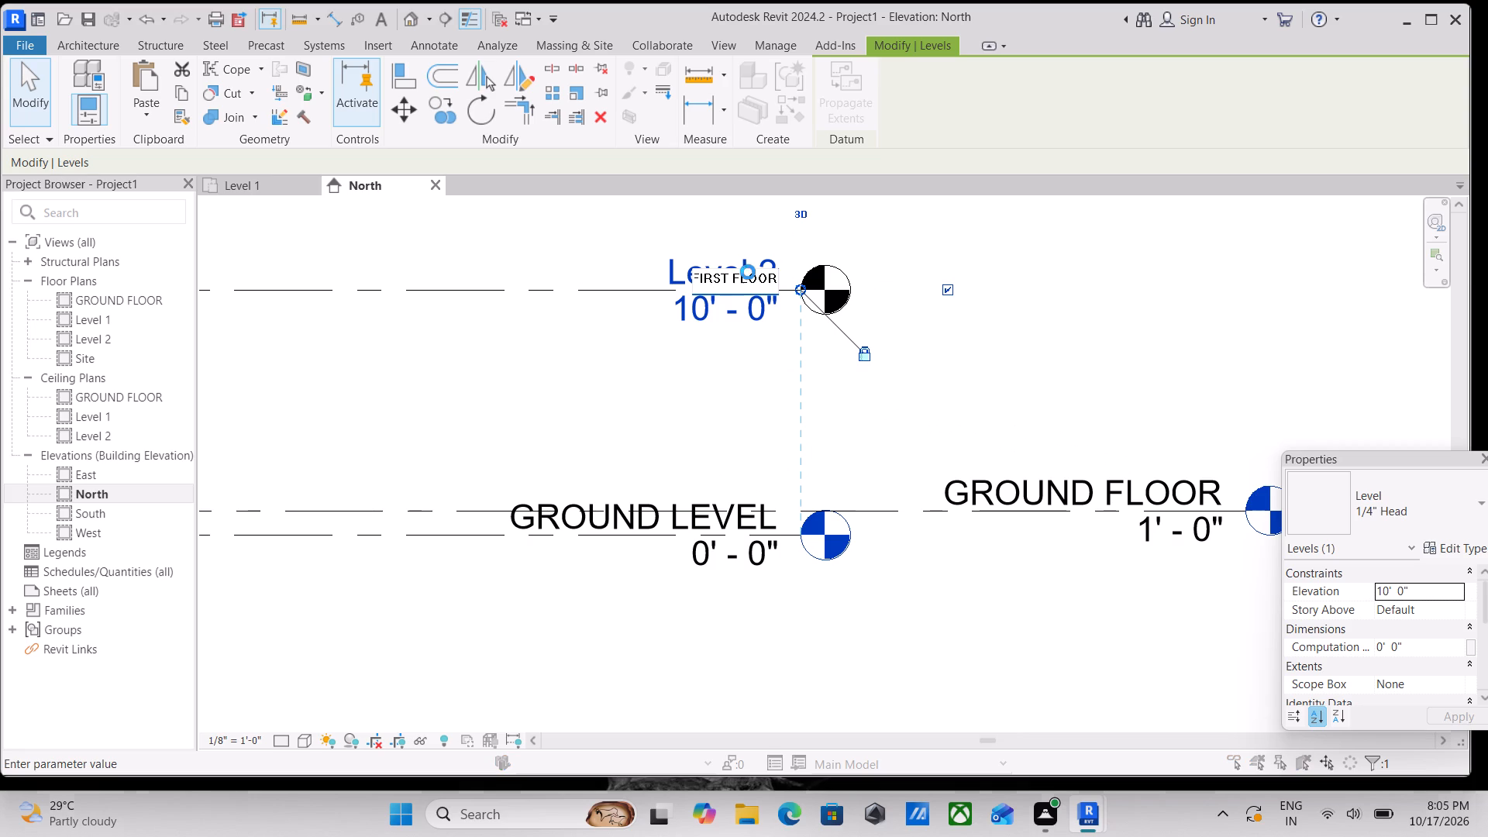
pyautogui.click(829, 408)
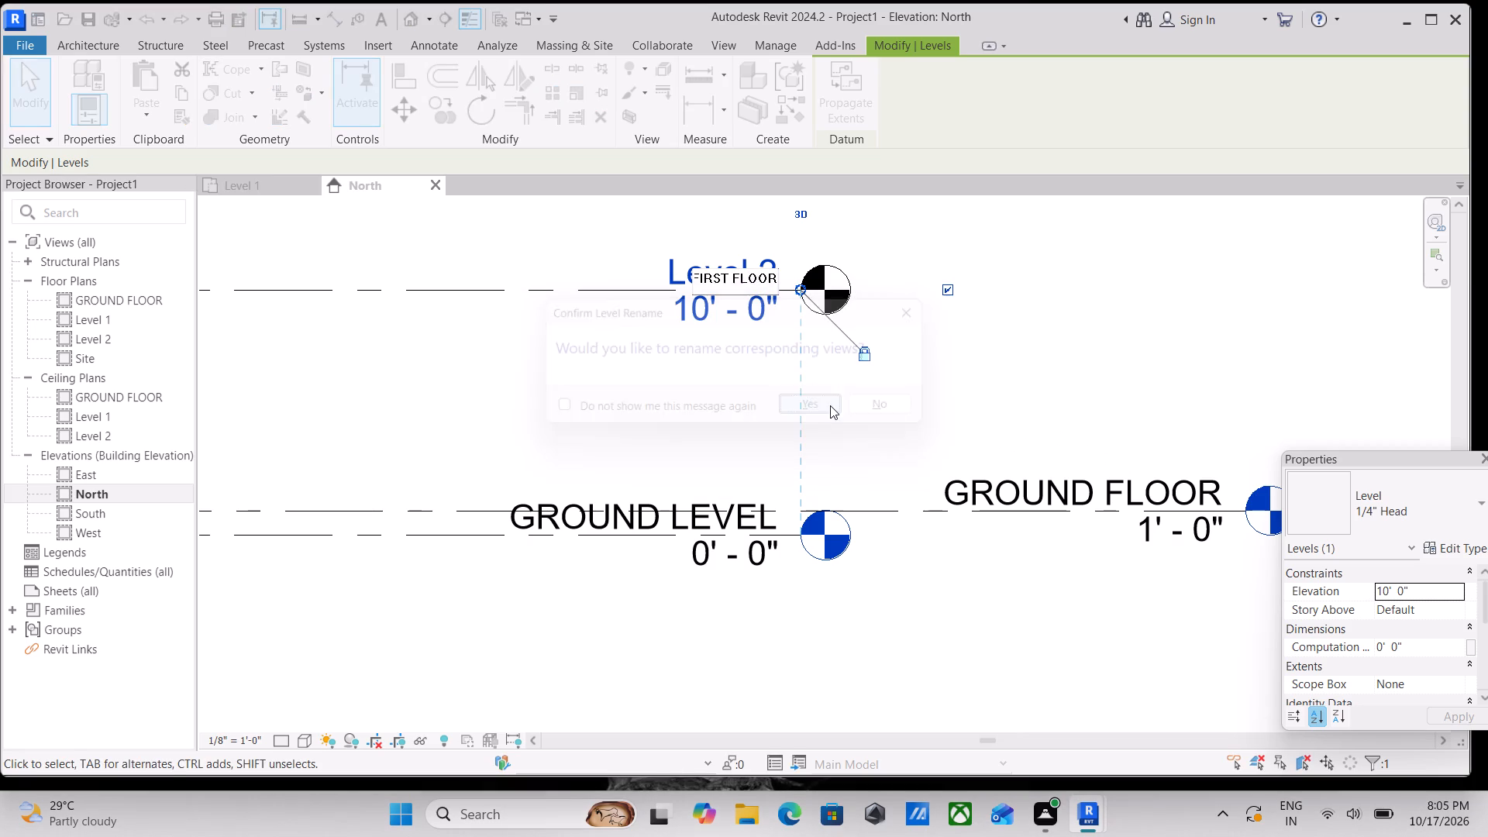
# Place an aligned dimension between the FIRST FLOOR and GROUND FLOOR level lines.
pyautogui.scroll(-4, 720, 339)
pyautogui.moveTo(847, 348); pyautogui.dragTo(852, 350, button='middle')
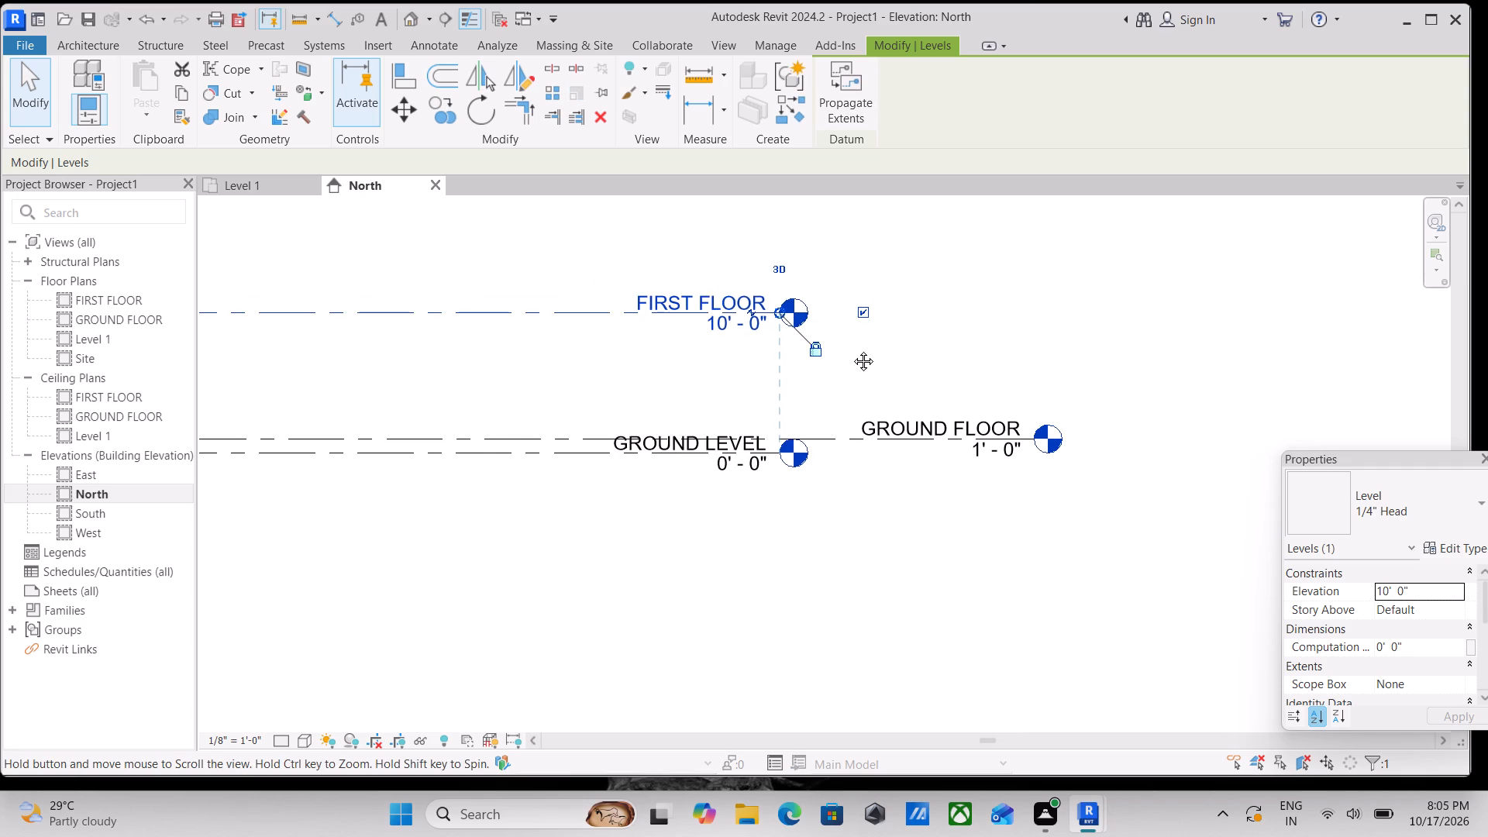
pyautogui.moveTo(852, 350); pyautogui.dragTo(1158, 357, button='middle')
pyautogui.scroll(2, 1094, 339)
pyautogui.scroll(-1, 899, 391)
pyautogui.moveTo(914, 387); pyautogui.dragTo(1045, 357, button='middle')
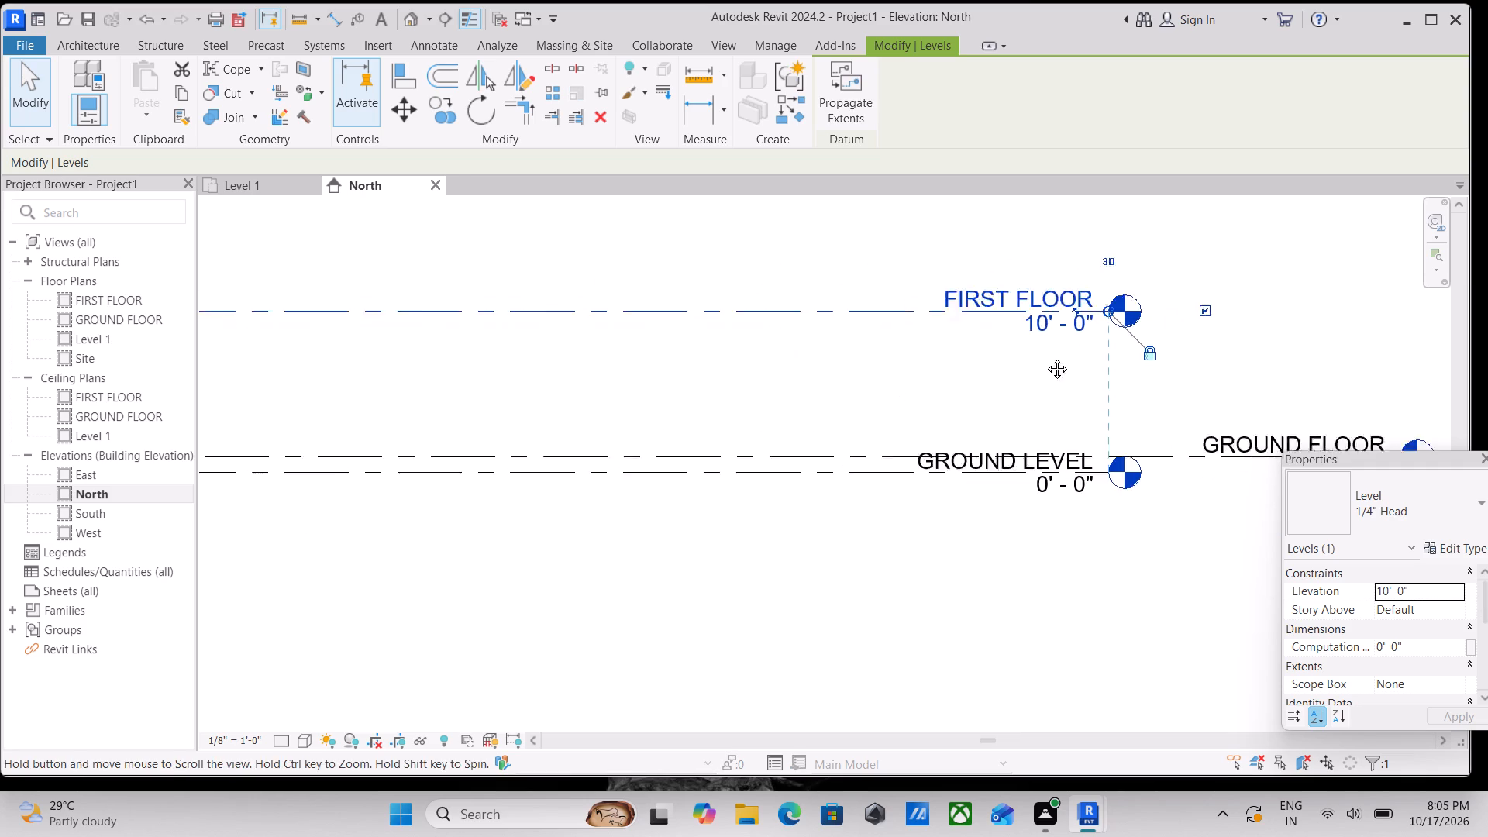
pyautogui.moveTo(1045, 357); pyautogui.dragTo(1103, 359, button='middle')
pyautogui.press('Escape')
pyautogui.scroll(2, 925, 391)
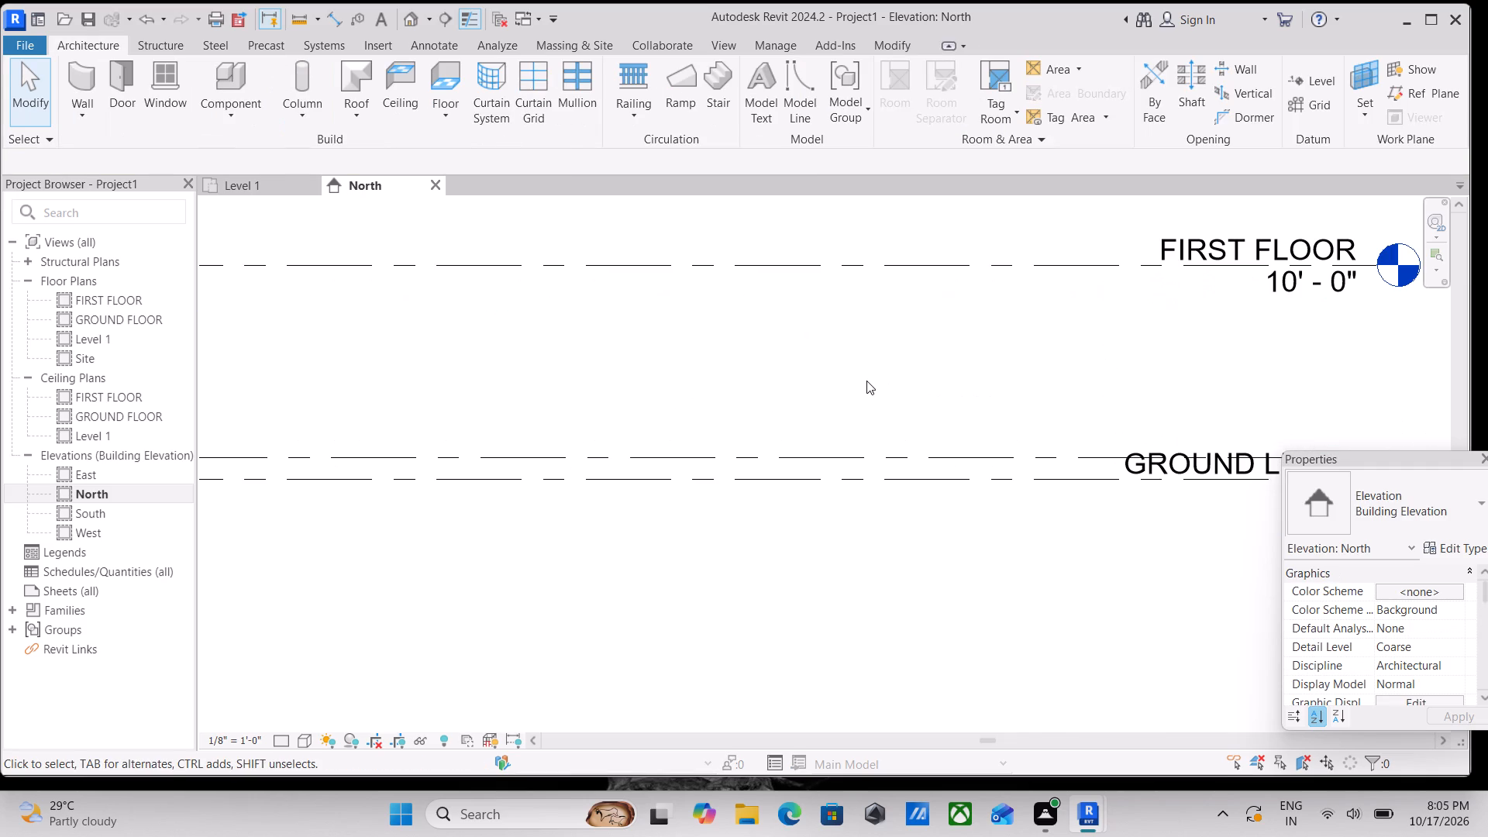
pyautogui.write('DI')
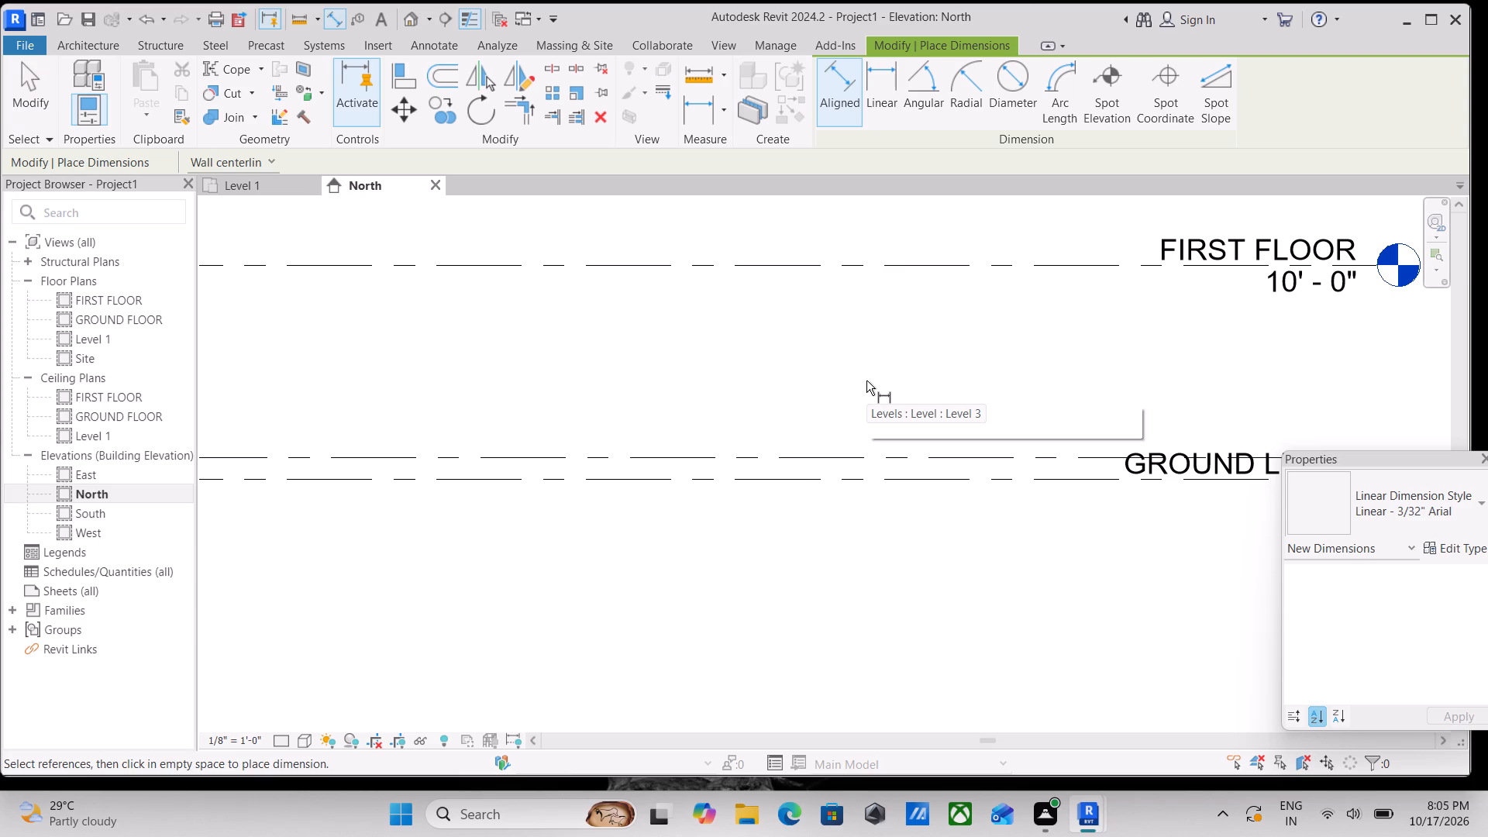
pyautogui.click(811, 259)
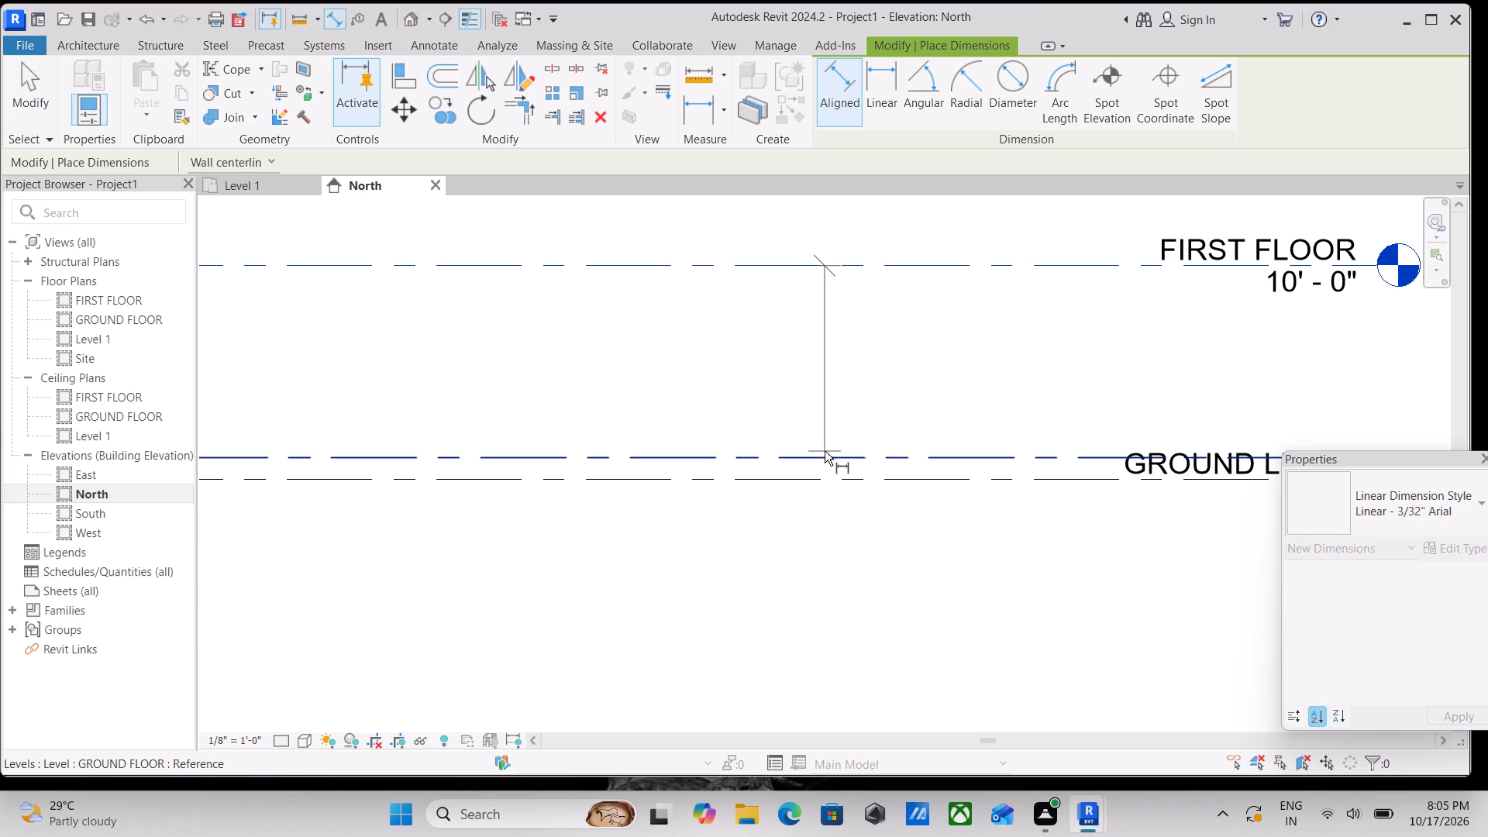
pyautogui.click(823, 459)
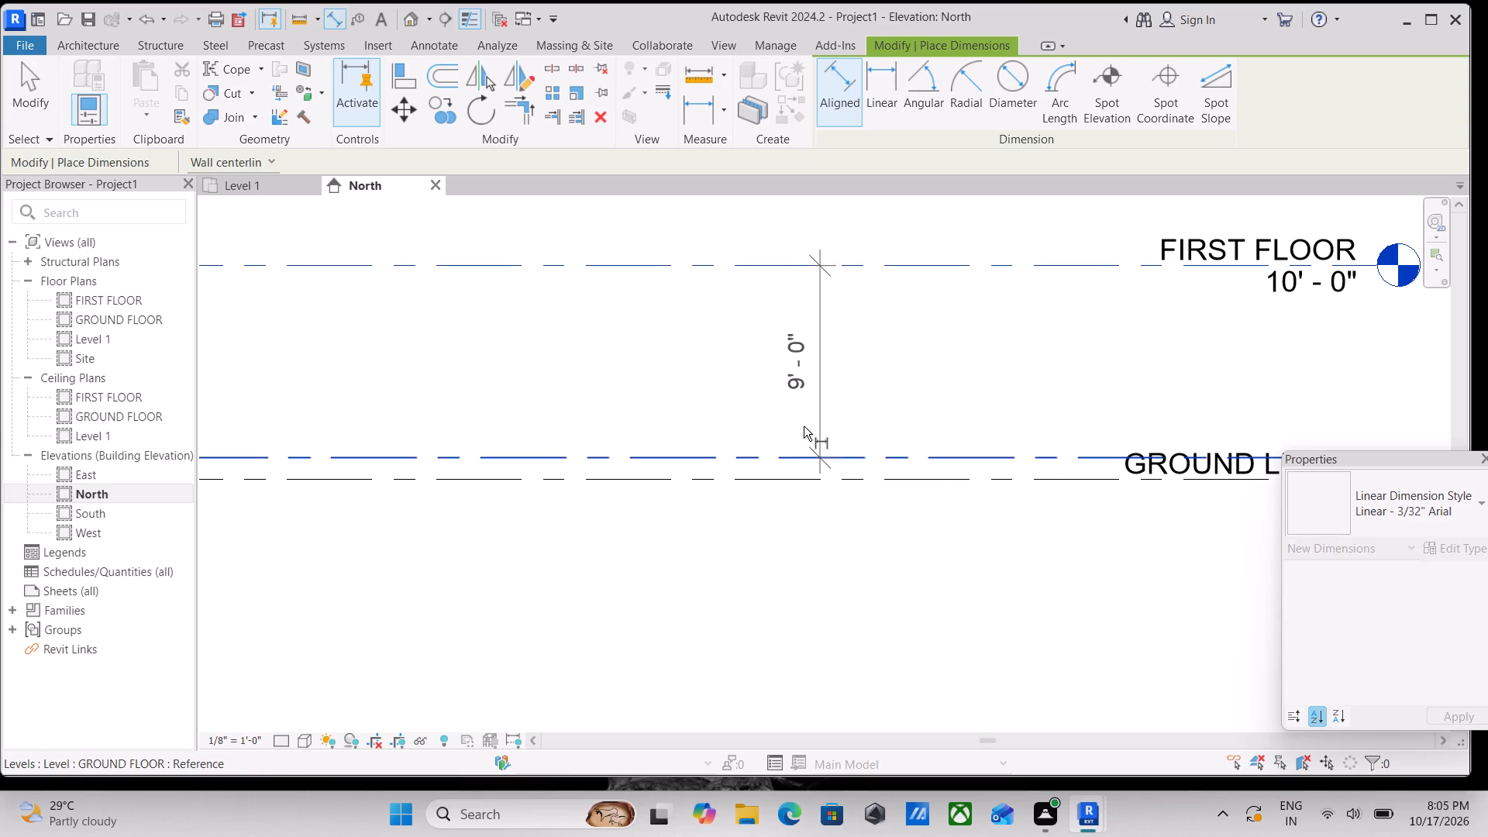
pyautogui.click(808, 363)
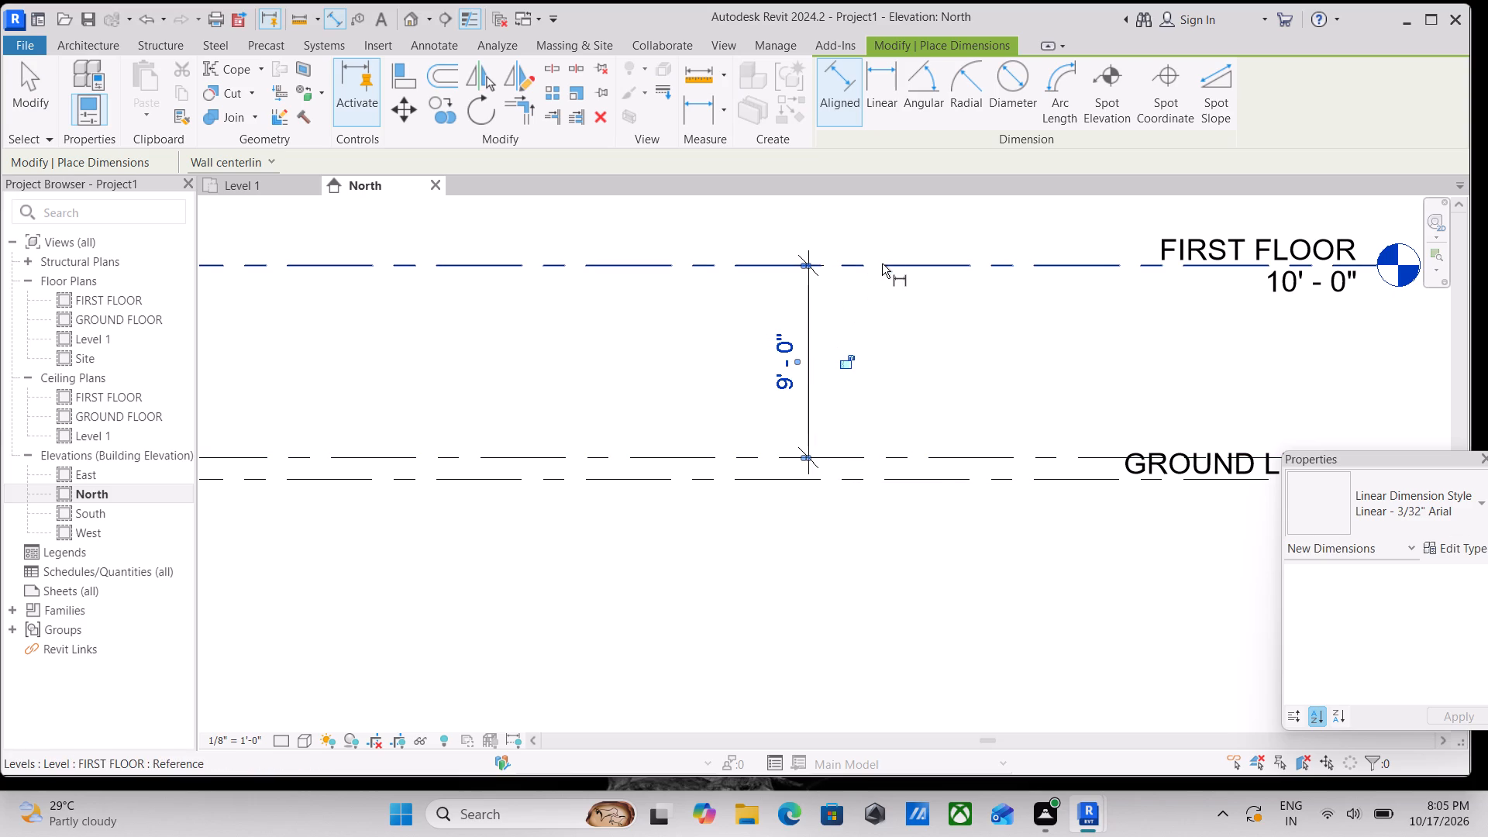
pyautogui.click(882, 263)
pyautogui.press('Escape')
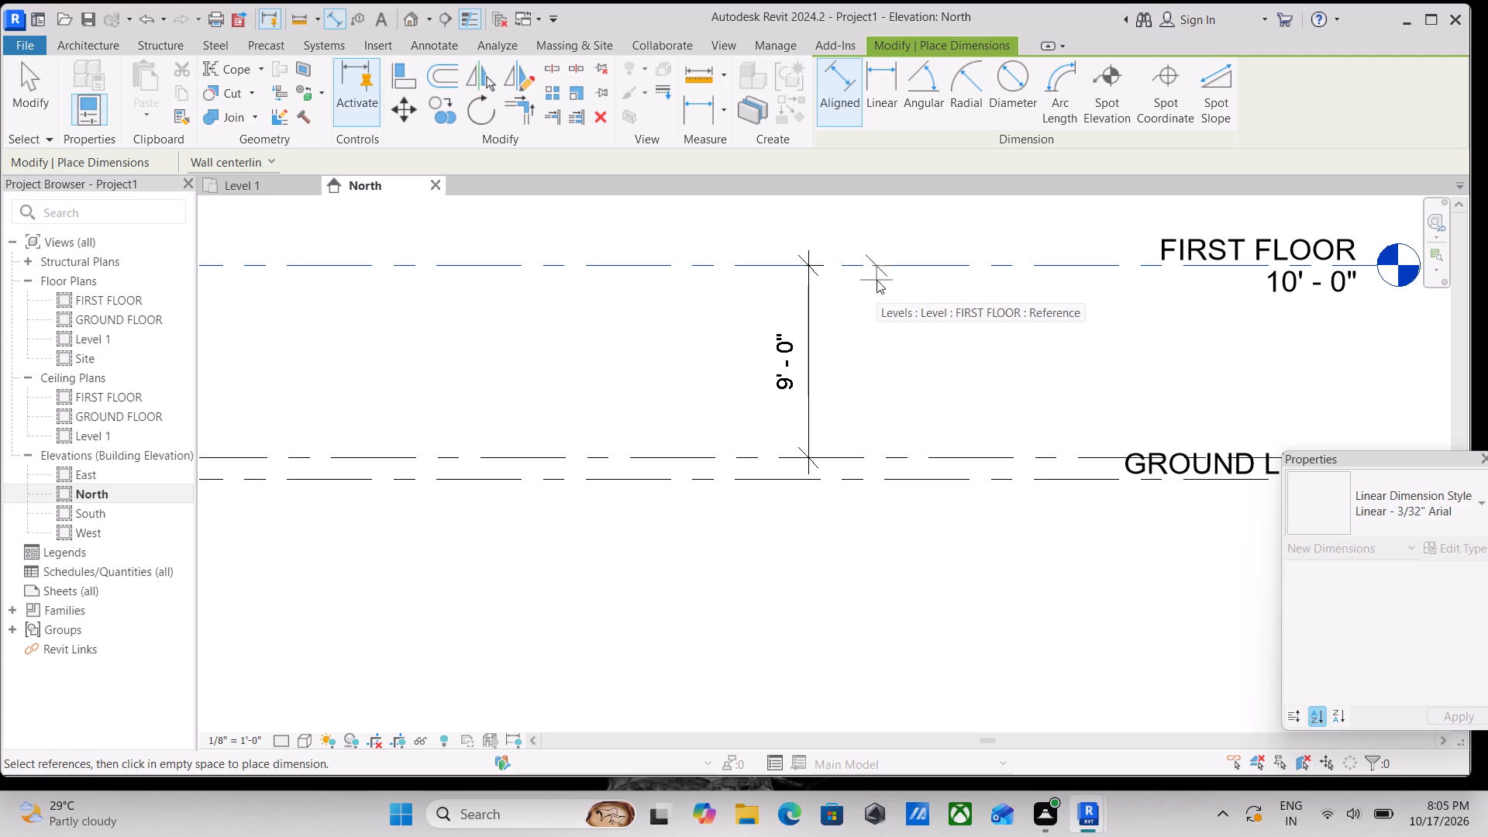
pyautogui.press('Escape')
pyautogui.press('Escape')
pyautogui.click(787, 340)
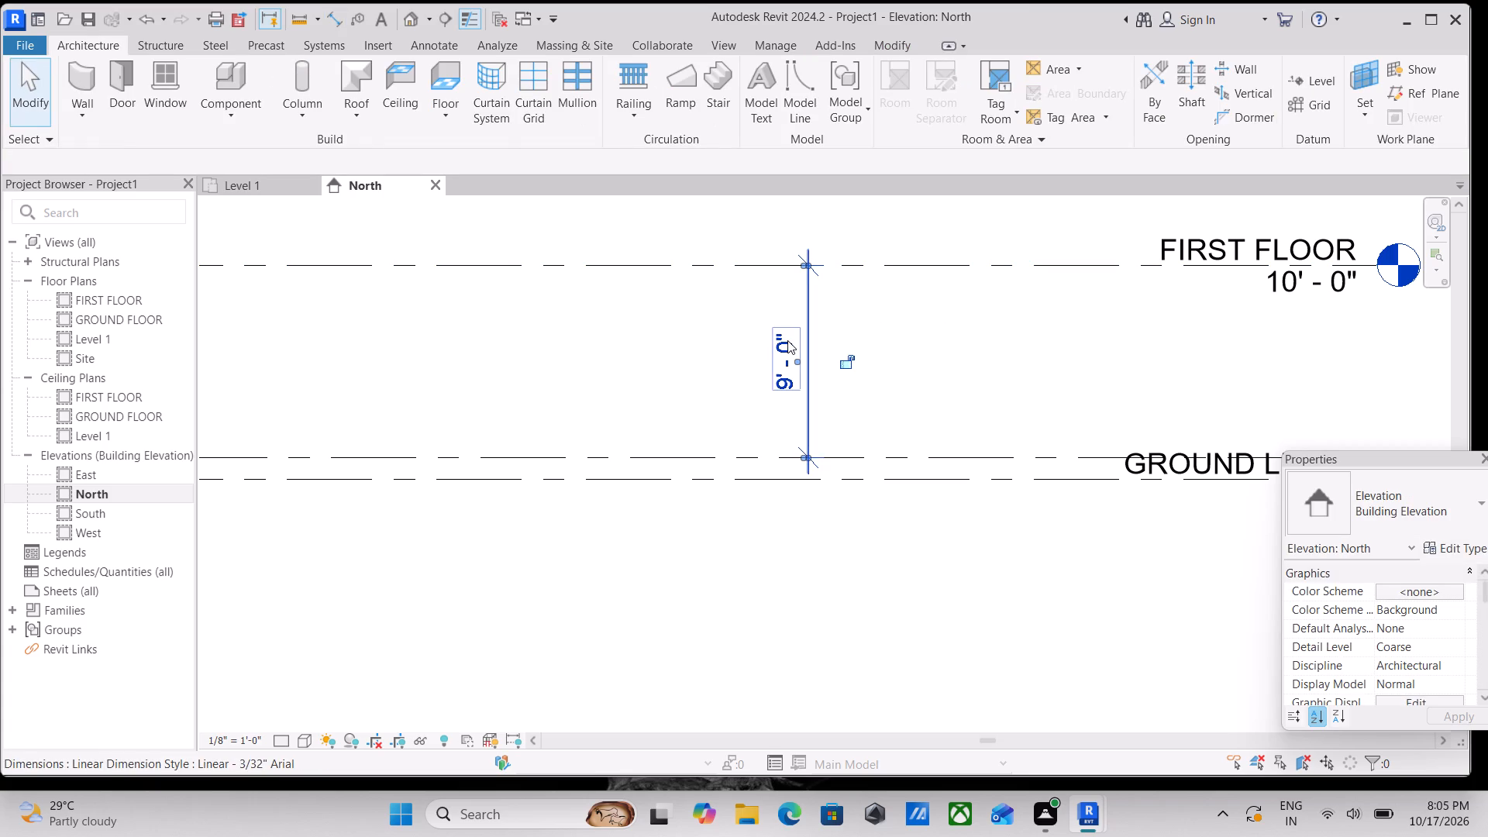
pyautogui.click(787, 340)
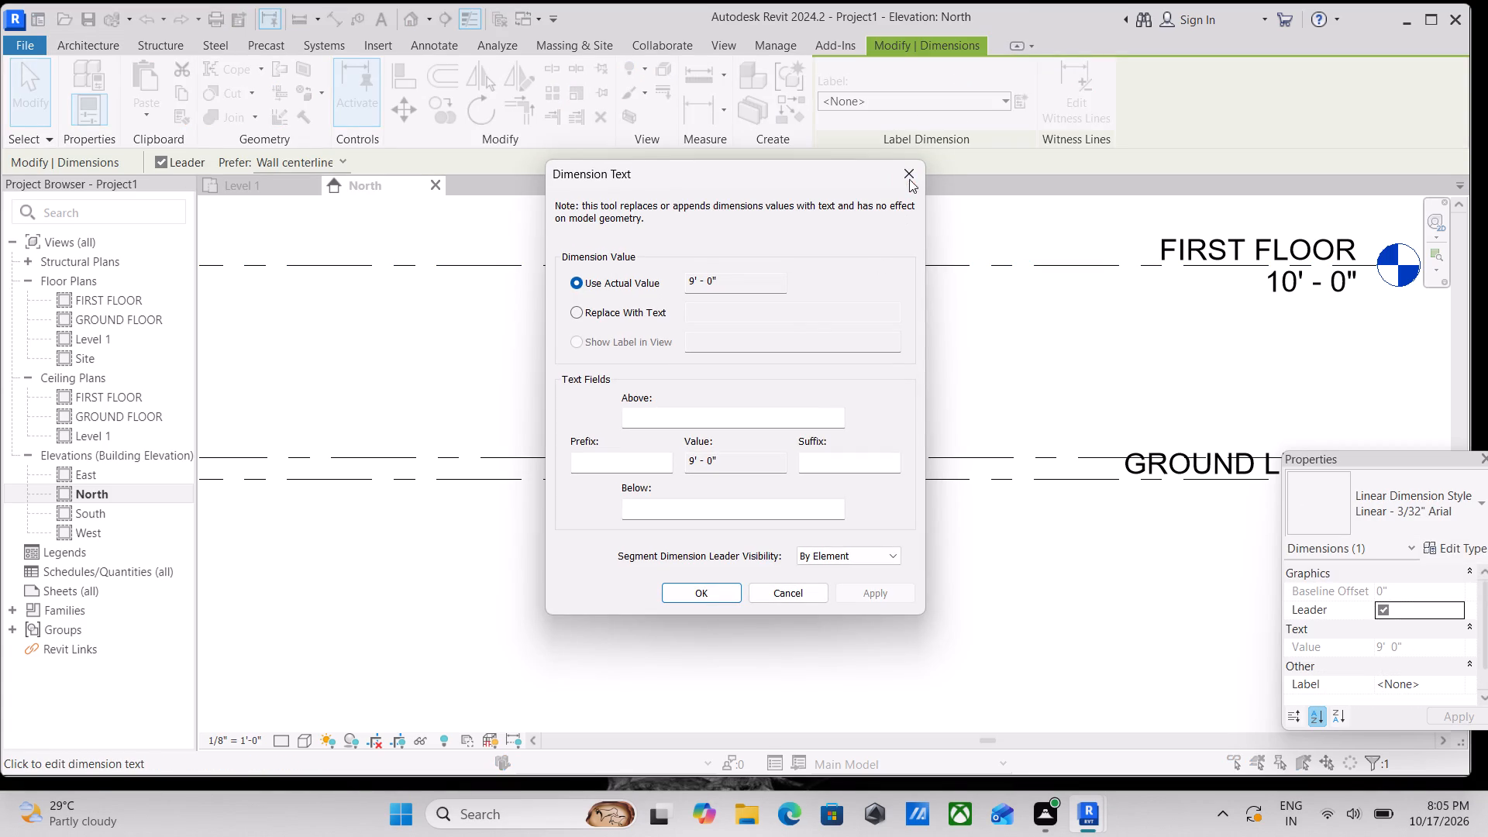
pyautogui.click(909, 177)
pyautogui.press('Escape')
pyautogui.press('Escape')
# Set the distance from the GROUND FLOOR level to the FIRST FLOOR level to 10'.
pyautogui.click(939, 266)
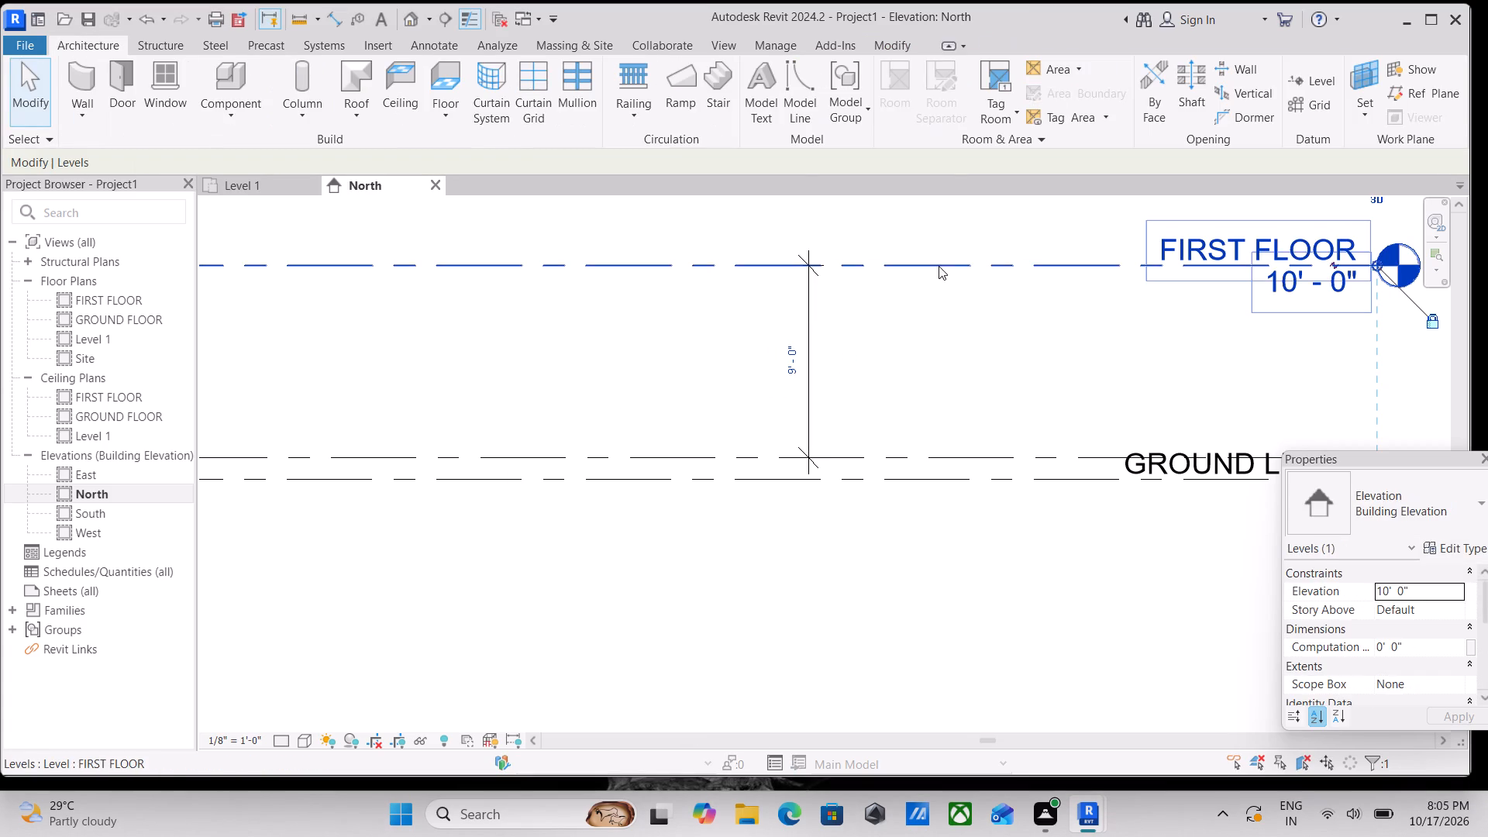
pyautogui.click(799, 359)
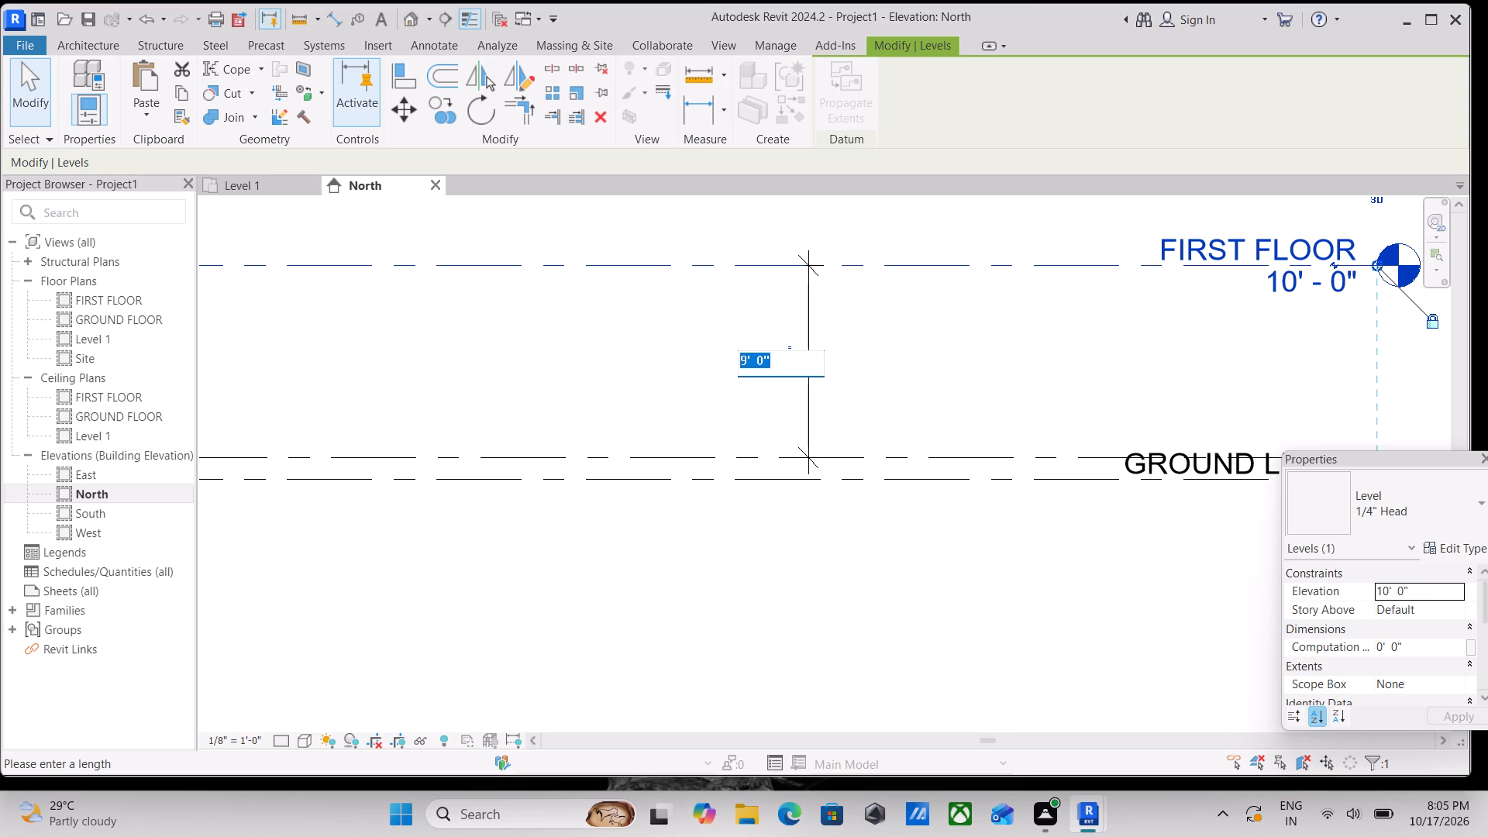
pyautogui.write("10'")
pyautogui.press('Return')
pyautogui.scroll(-3, 799, 359)
pyautogui.press('Escape')
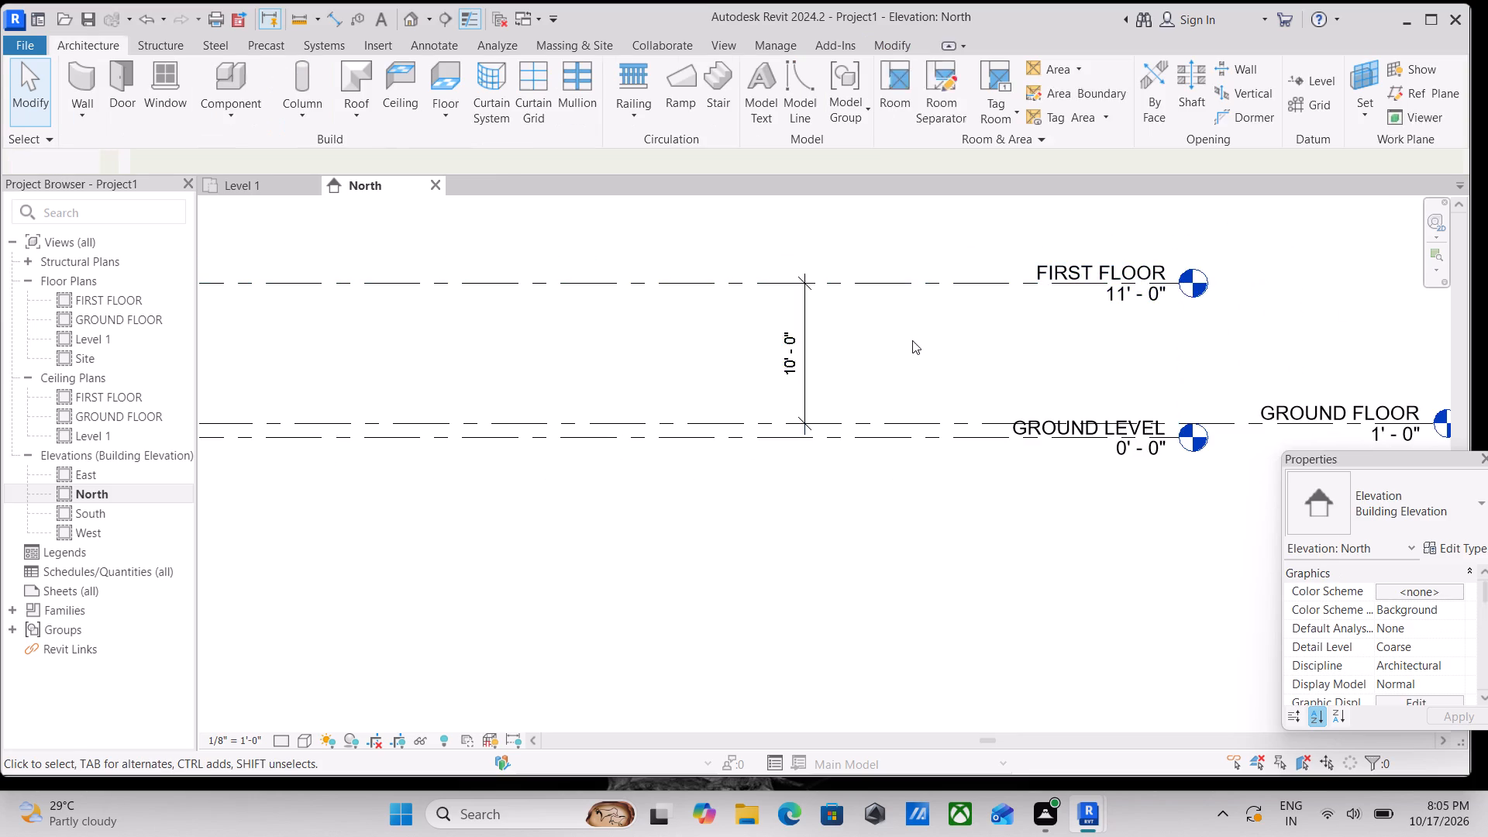
# Delete the aligned dimension between the FIRST FLOOR and GROUND FLOOR levels.
pyautogui.scroll(-3, 916, 343)
pyautogui.moveTo(917, 343); pyautogui.dragTo(942, 385, button='middle')
pyautogui.scroll(3, 883, 384)
pyautogui.press('Escape')
pyautogui.scroll(2, 971, 377)
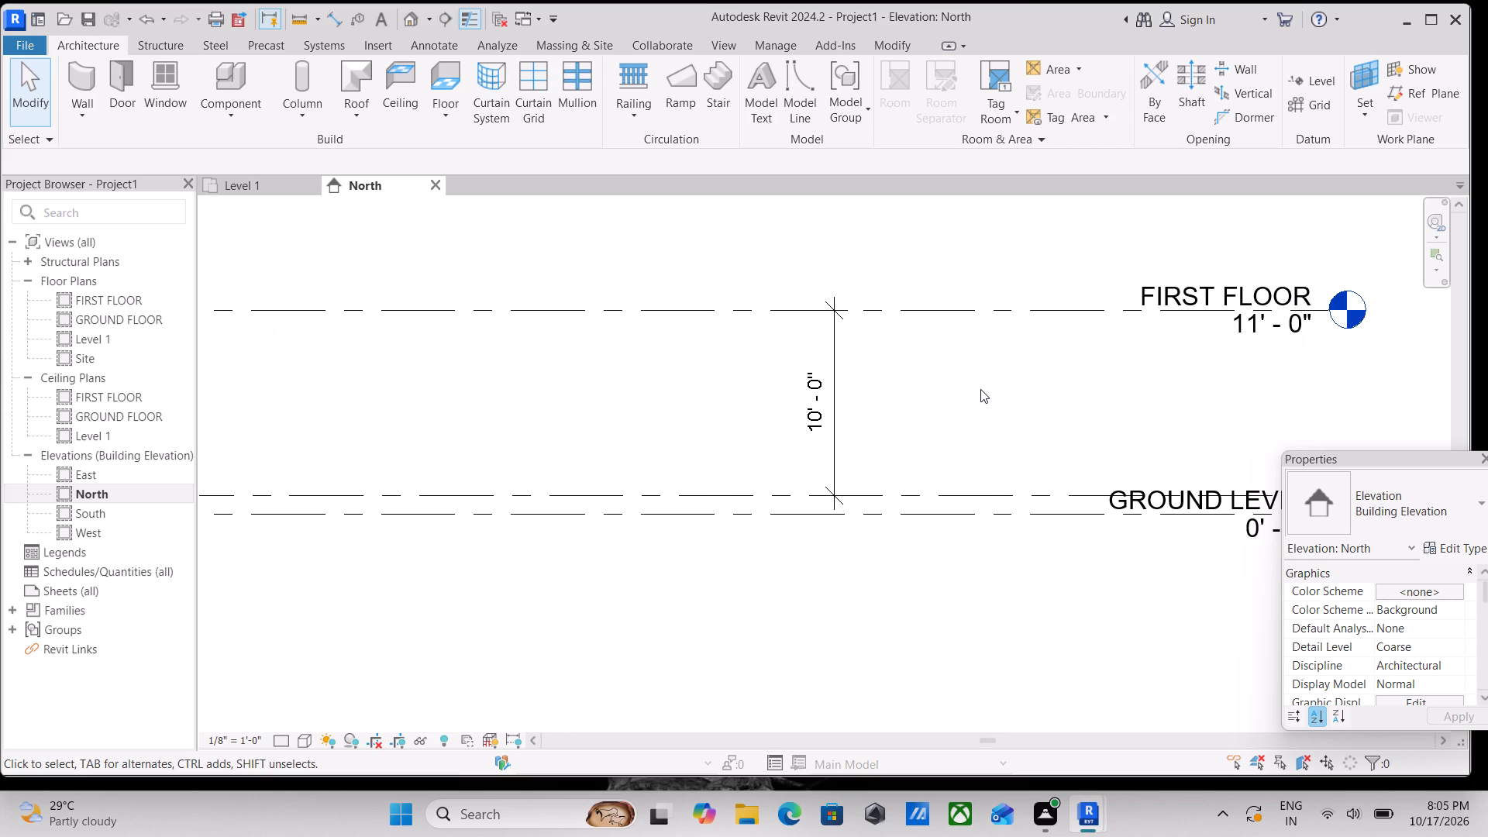
pyautogui.scroll(-2, 980, 389)
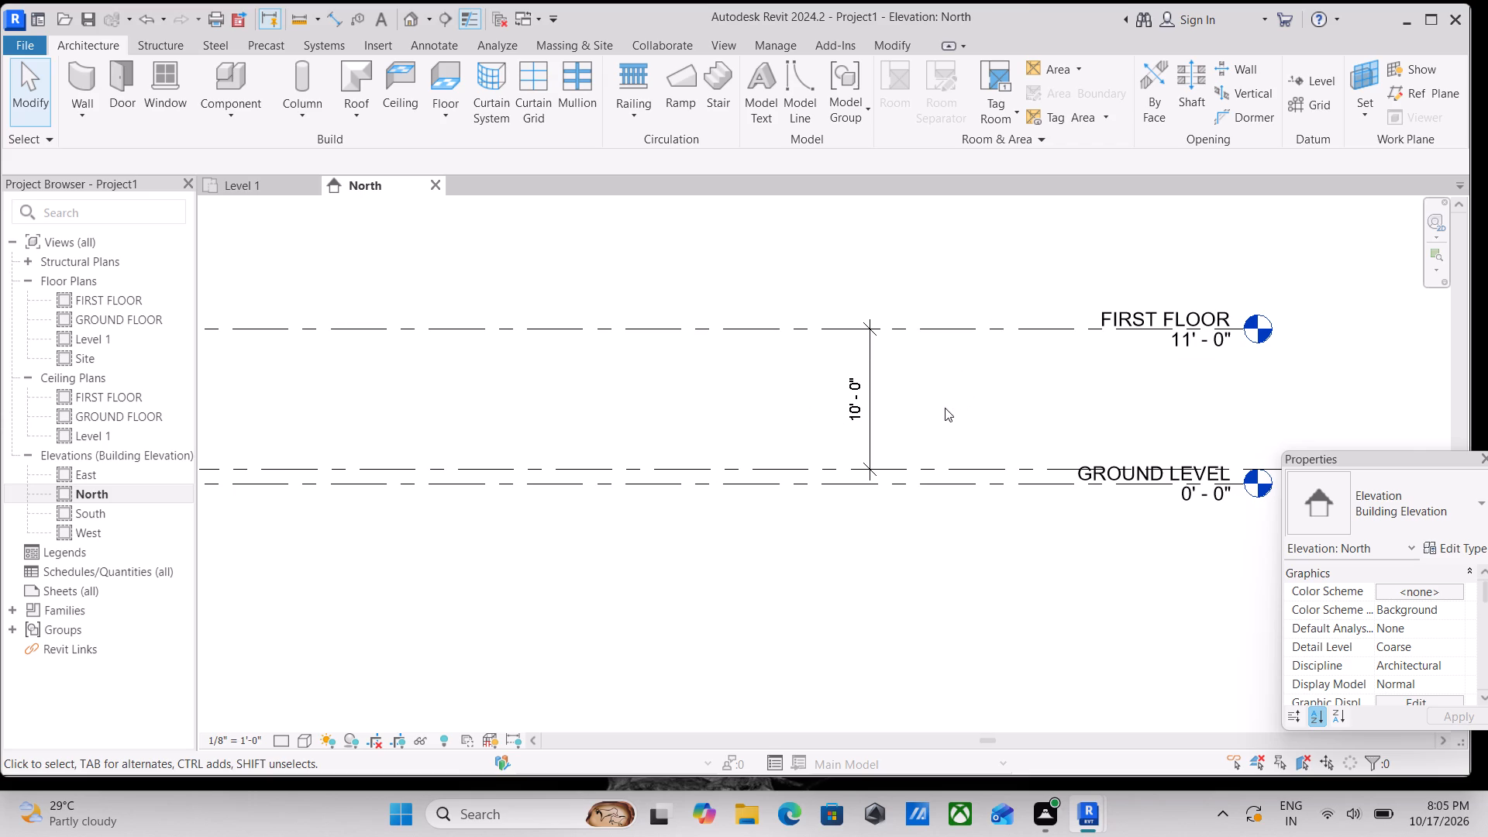
pyautogui.scroll(2, 907, 418)
pyautogui.rightClick(856, 392)
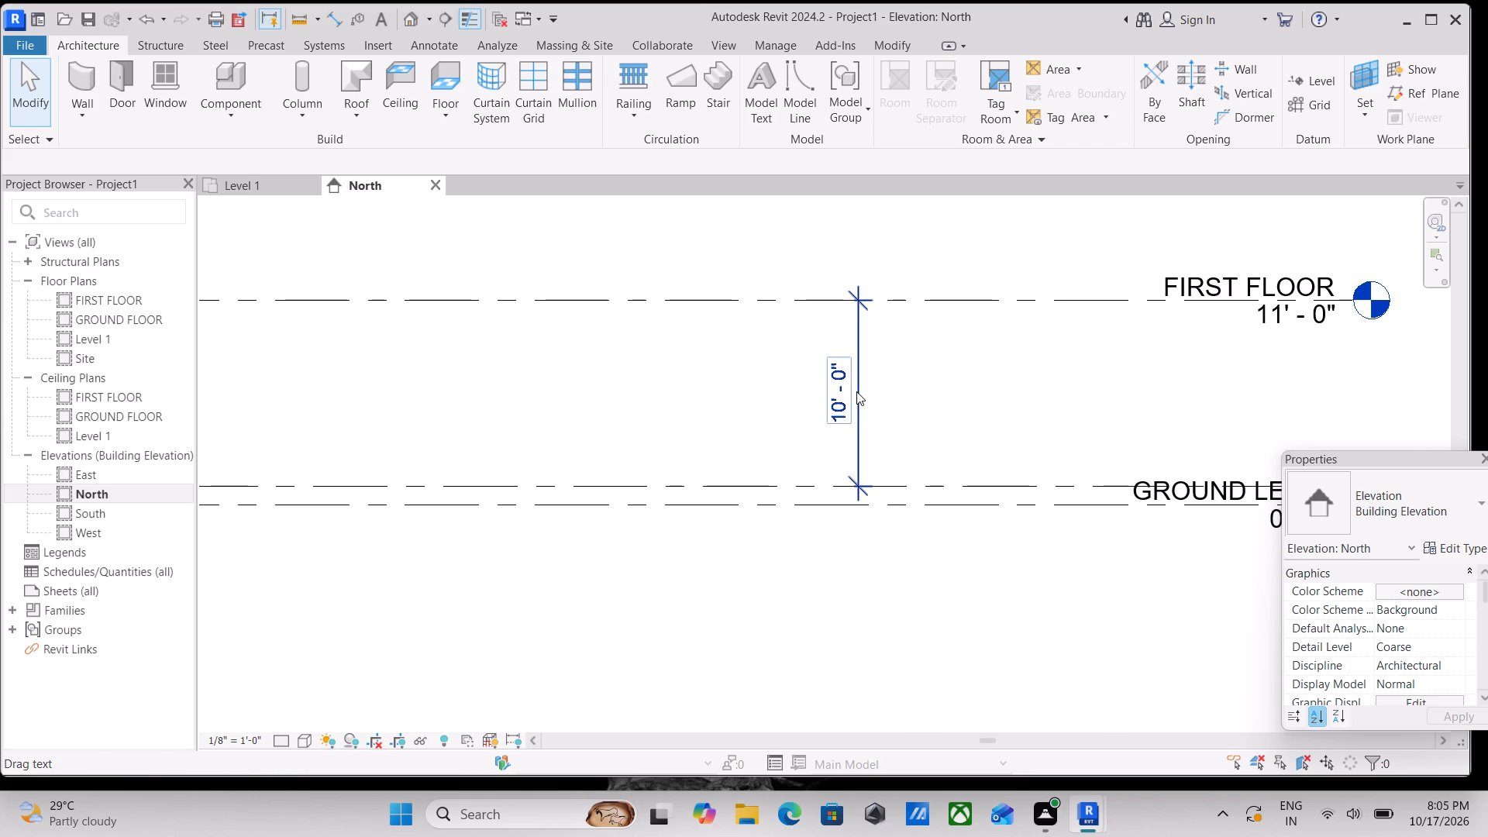
pyautogui.click(919, 532)
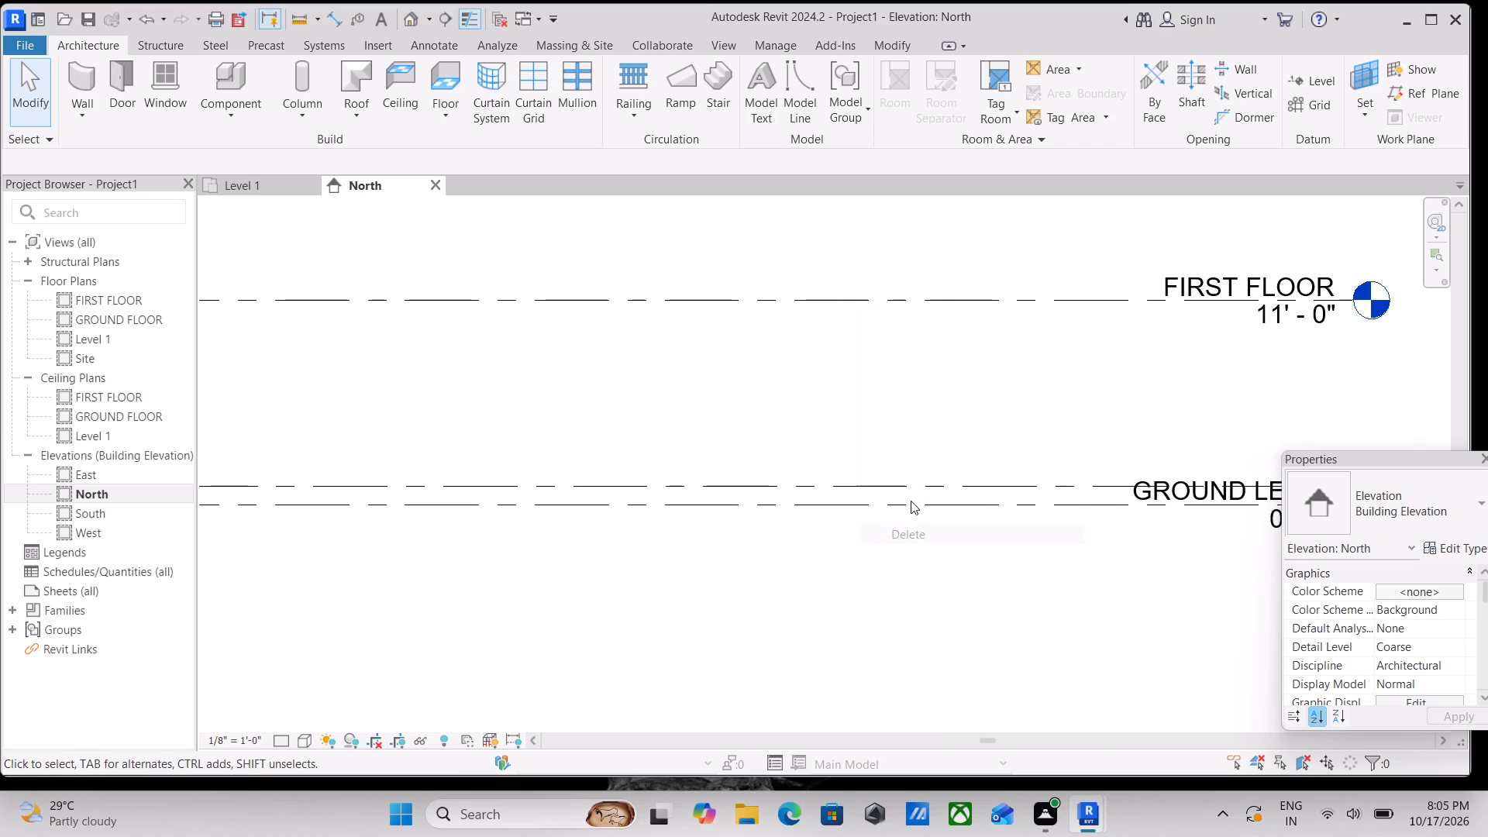
# Add a new level above FIRST FLOOR by picking its level line with a 10' offset.
pyautogui.scroll(-2, 859, 405)
pyautogui.moveTo(859, 405); pyautogui.dragTo(1015, 391, button='middle')
pyautogui.scroll(-3, 782, 369)
pyautogui.moveTo(778, 367); pyautogui.dragTo(925, 378, button='middle')
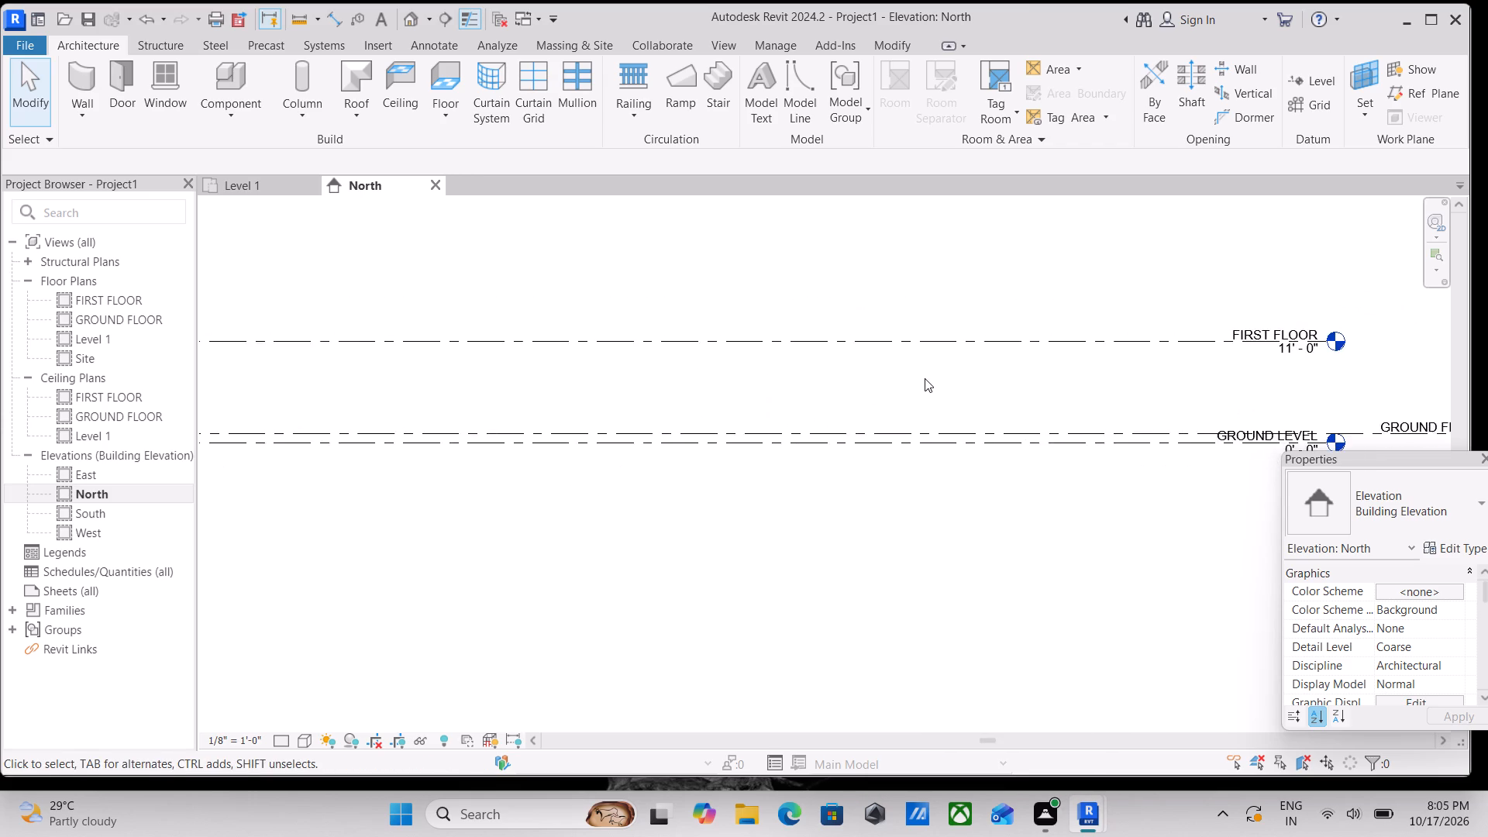
pyautogui.scroll(-2, 925, 378)
pyautogui.scroll(5, 925, 378)
pyautogui.write('LL')
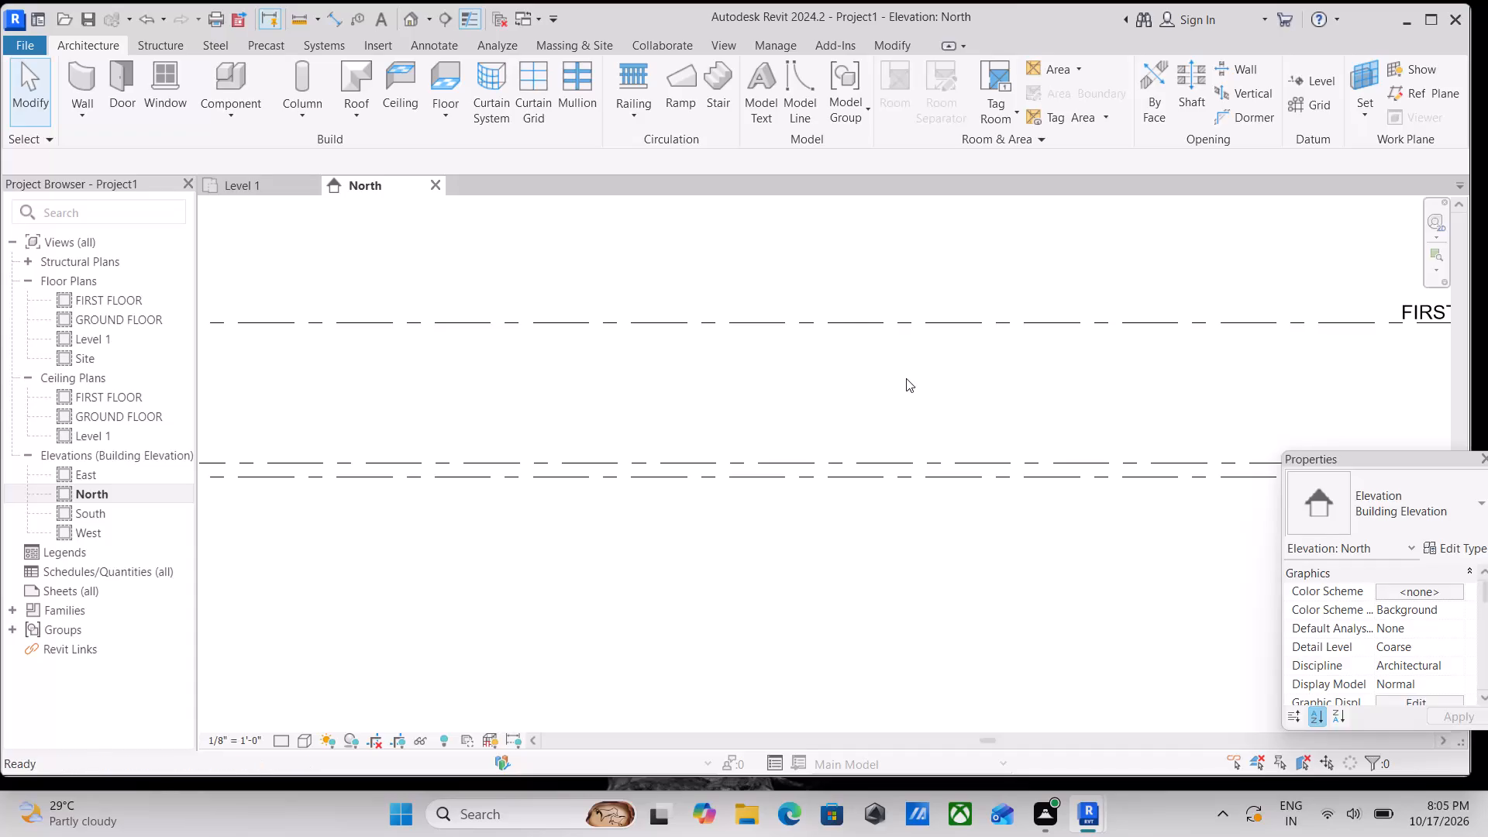
pyautogui.click(853, 69)
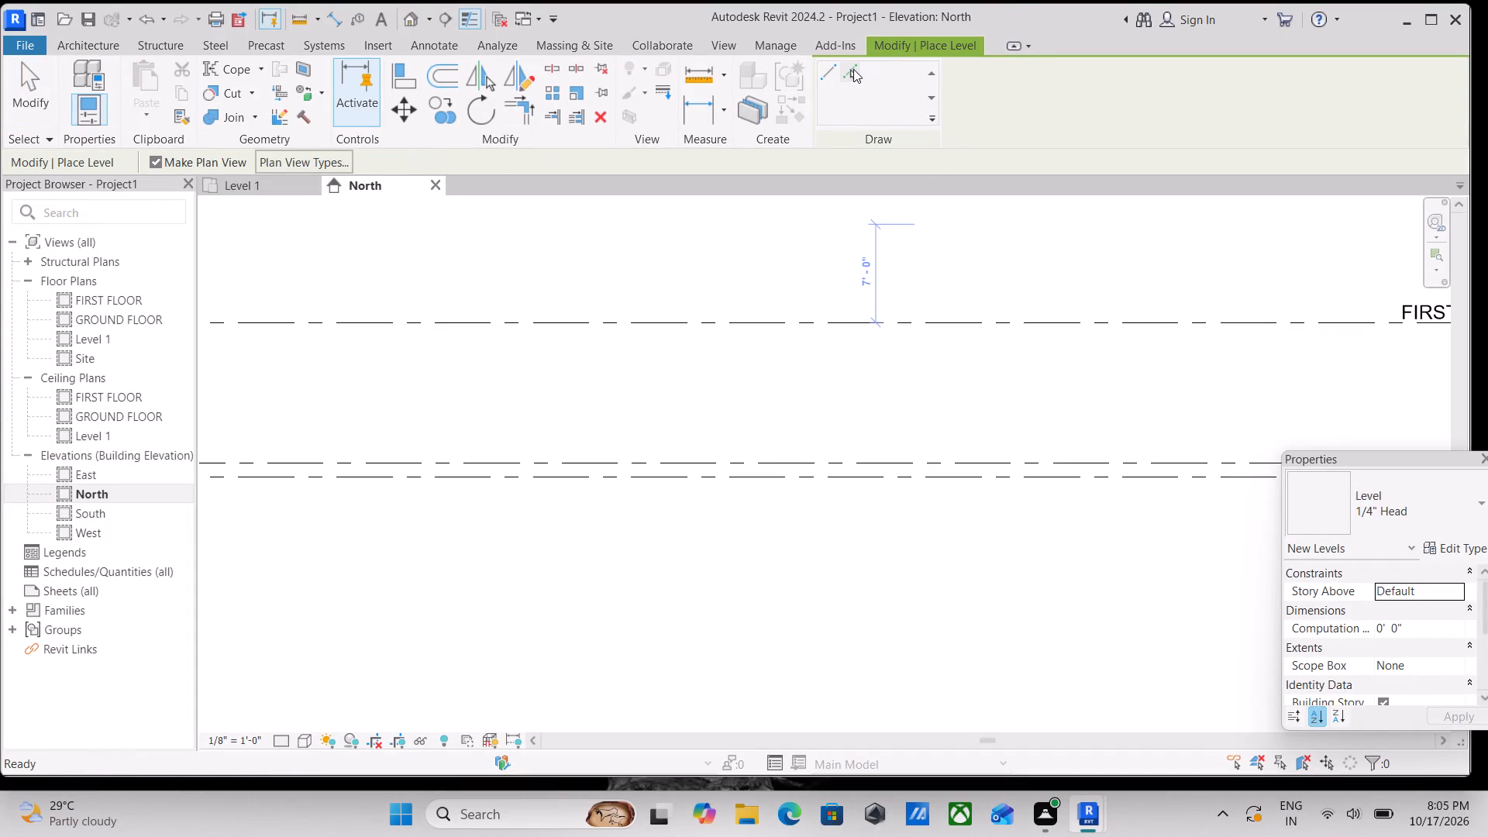
pyautogui.moveTo(461, 162); pyautogui.dragTo(414, 160)
pyautogui.write("10'")
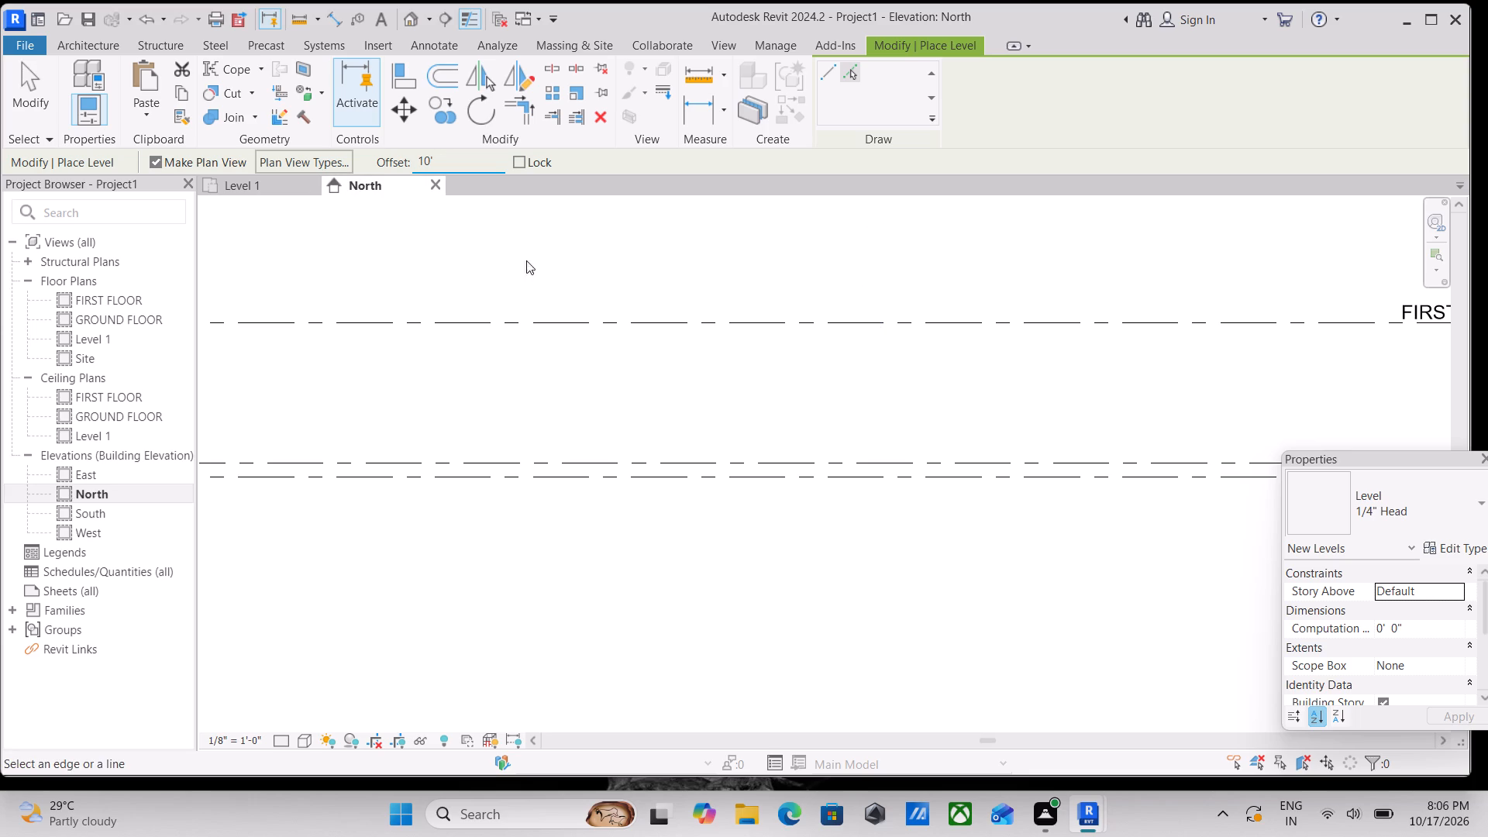
pyautogui.scroll(-2, 660, 316)
pyautogui.moveTo(660, 324); pyautogui.dragTo(647, 385, button='middle')
pyautogui.scroll(-1, 647, 382)
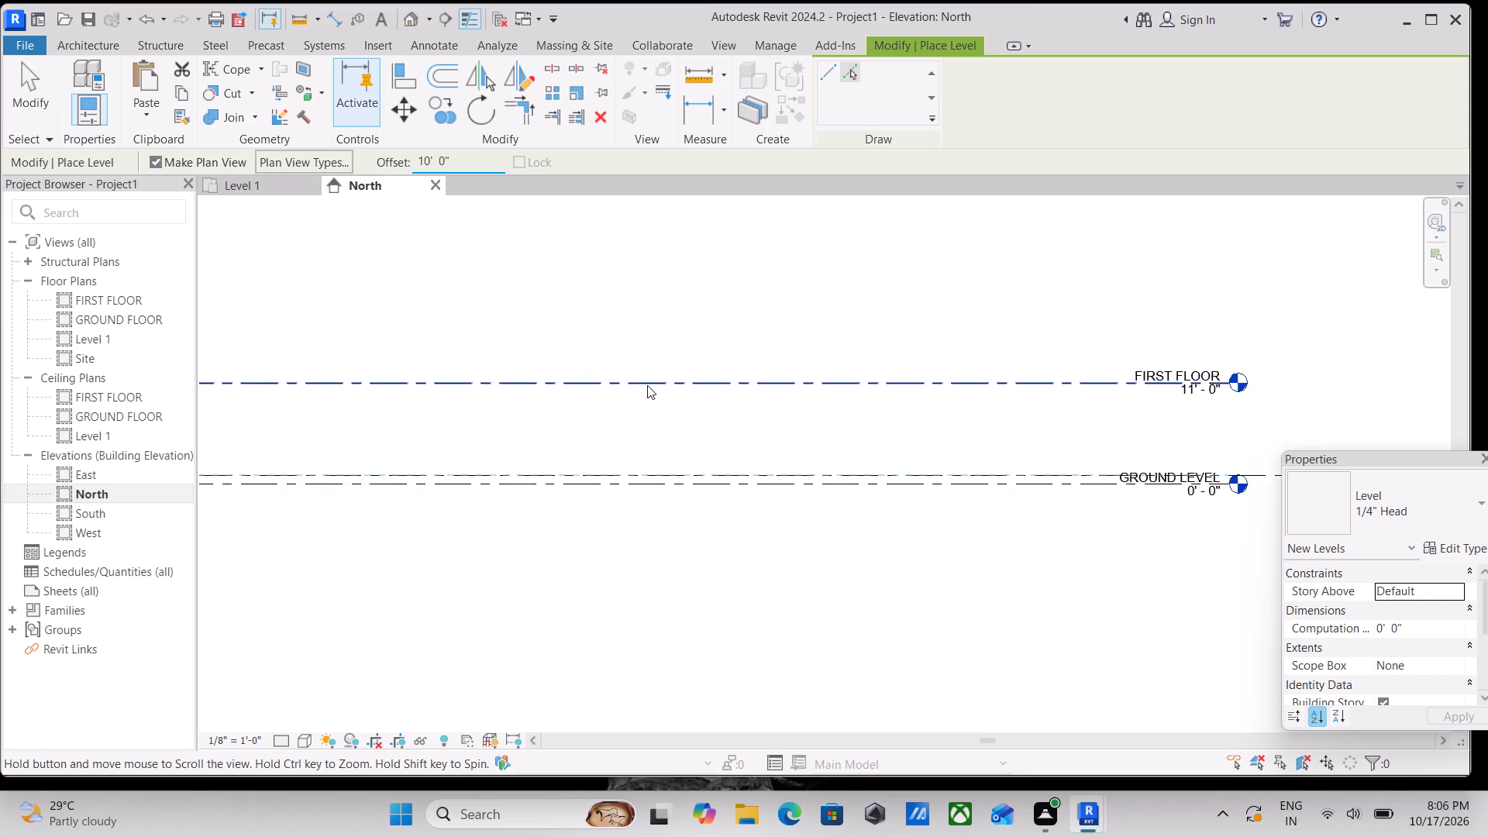
pyautogui.scroll(1, 652, 384)
pyautogui.scroll(-1, 740, 322)
pyautogui.moveTo(740, 322); pyautogui.dragTo(739, 452, button='middle')
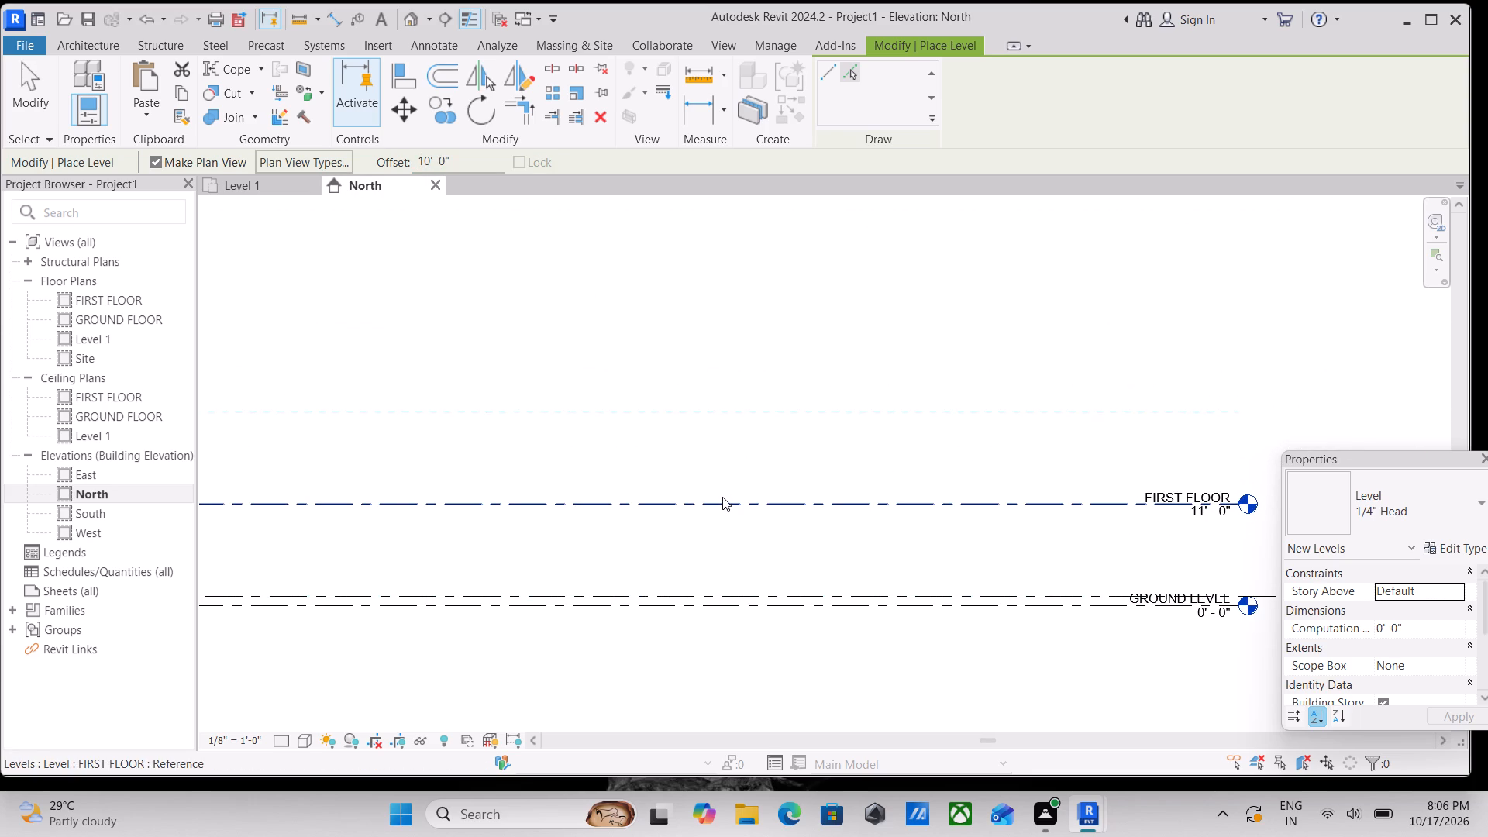
pyautogui.click(722, 497)
pyautogui.scroll(2, 1197, 414)
pyautogui.press('Escape')
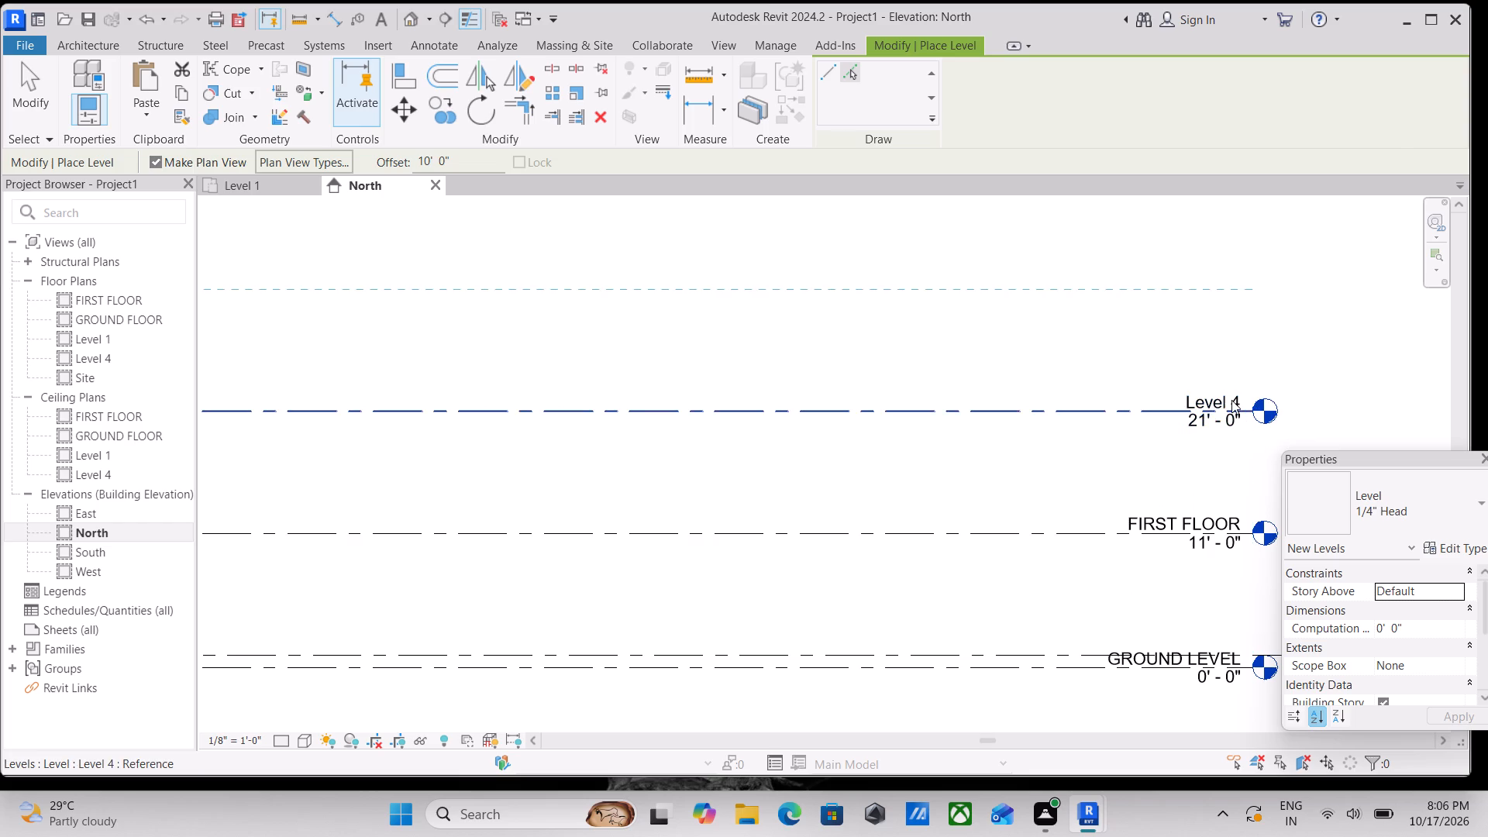
pyautogui.press('Escape')
pyautogui.scroll(3, 1231, 400)
pyautogui.press('Escape')
pyautogui.press('Escape')
pyautogui.press('Escape')
pyautogui.press('Escape')
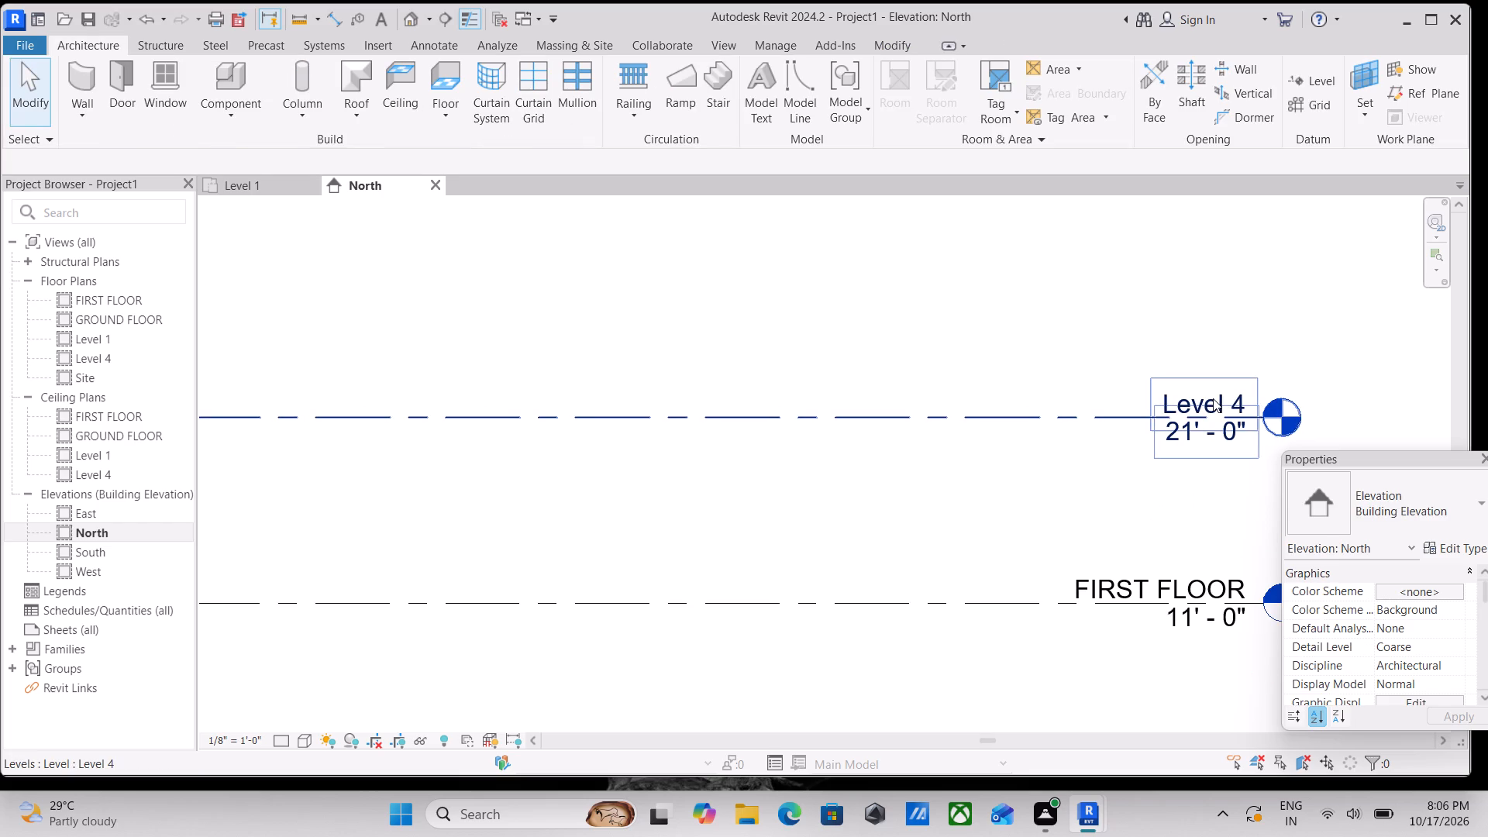
pyautogui.press('Escape')
# Rename Level 4, at 21' 0", as TOP OF ROOF and rename its corresponding views to match.
pyautogui.doubleClick(1213, 398)
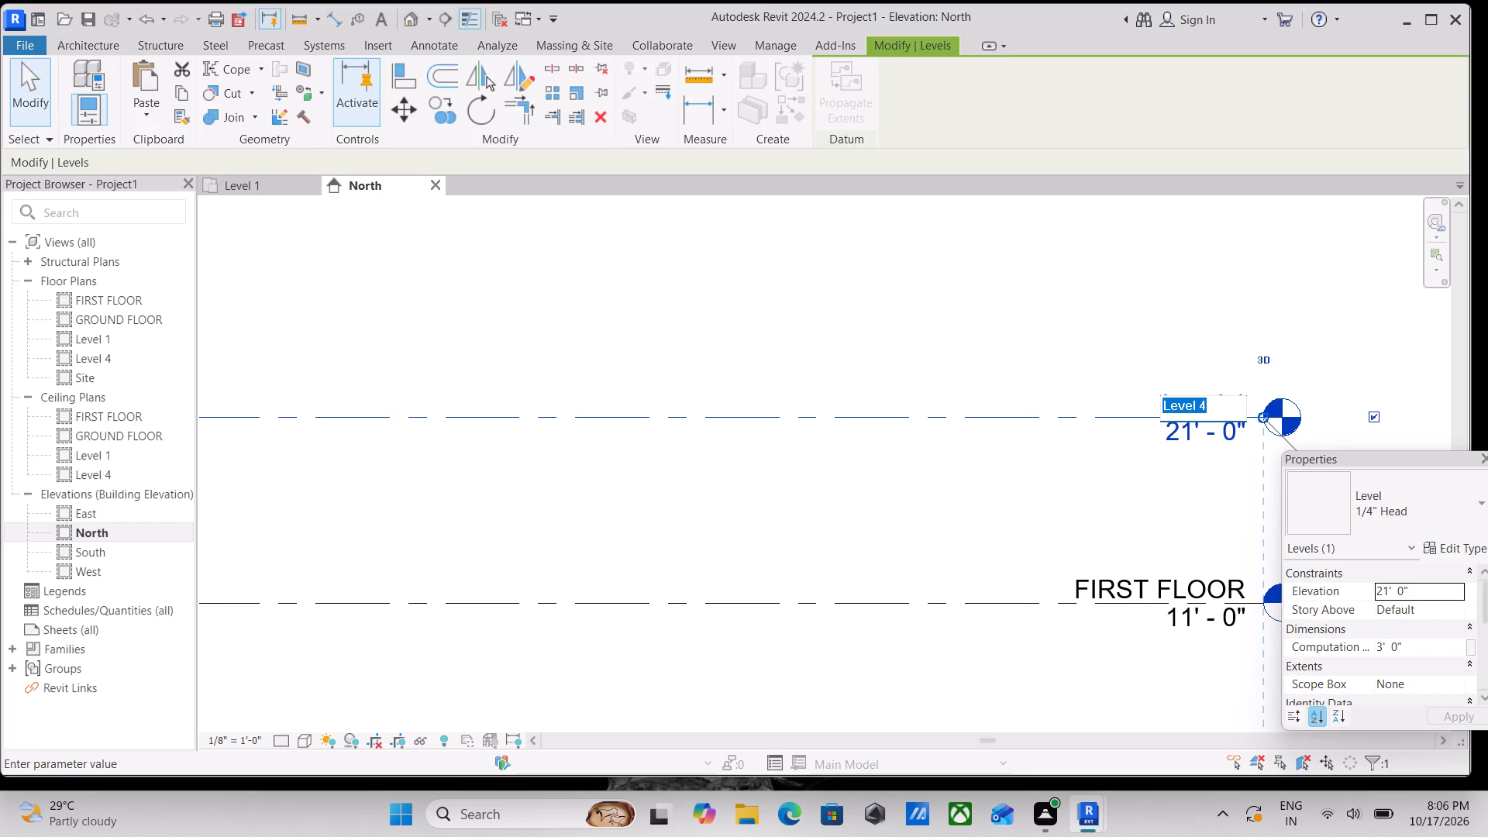
pyautogui.write('TOP')
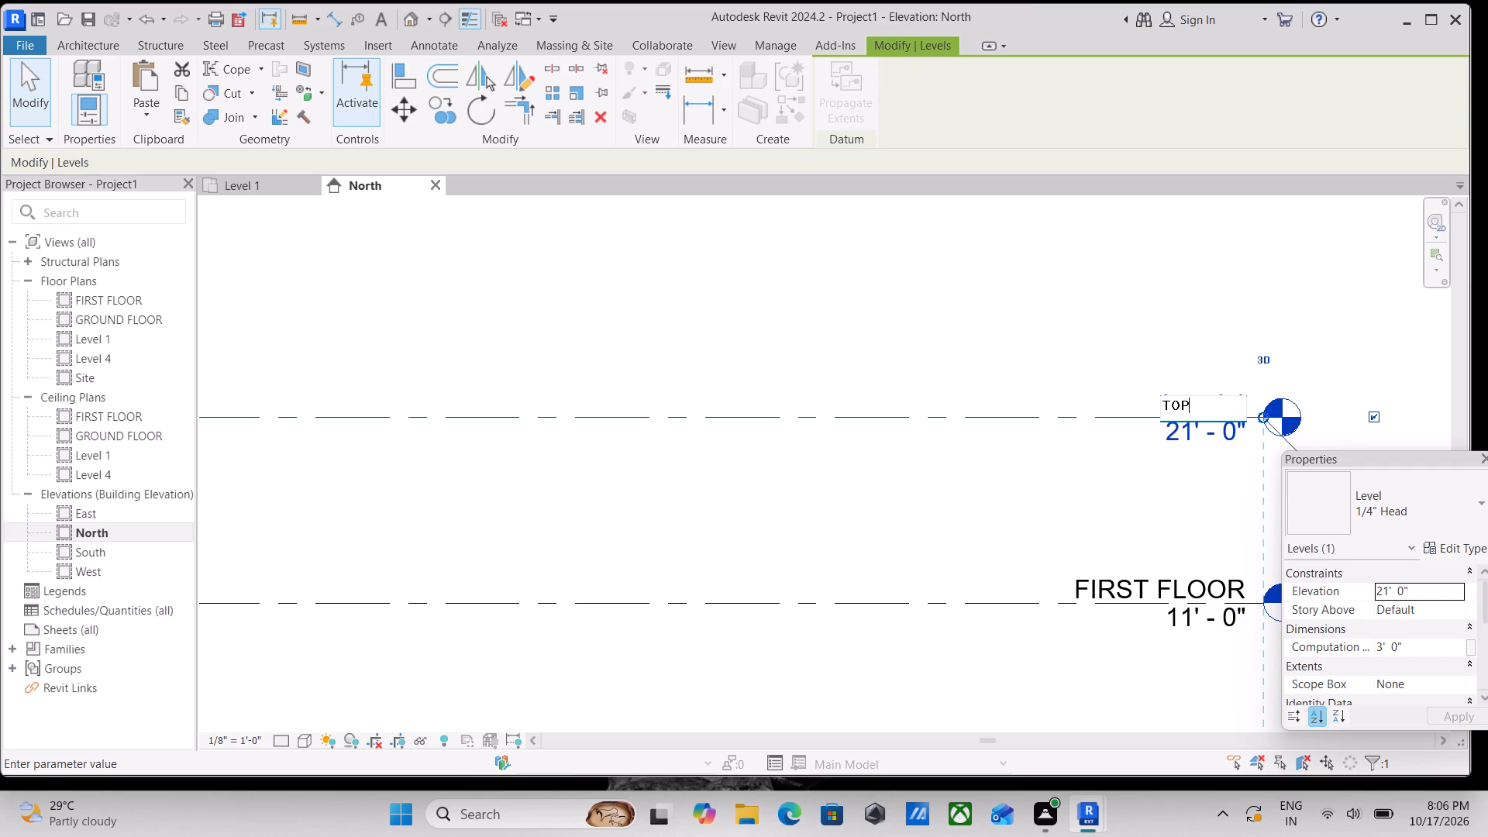
pyautogui.press('space')
pyautogui.write('OF ROOF')
pyautogui.press('Return')
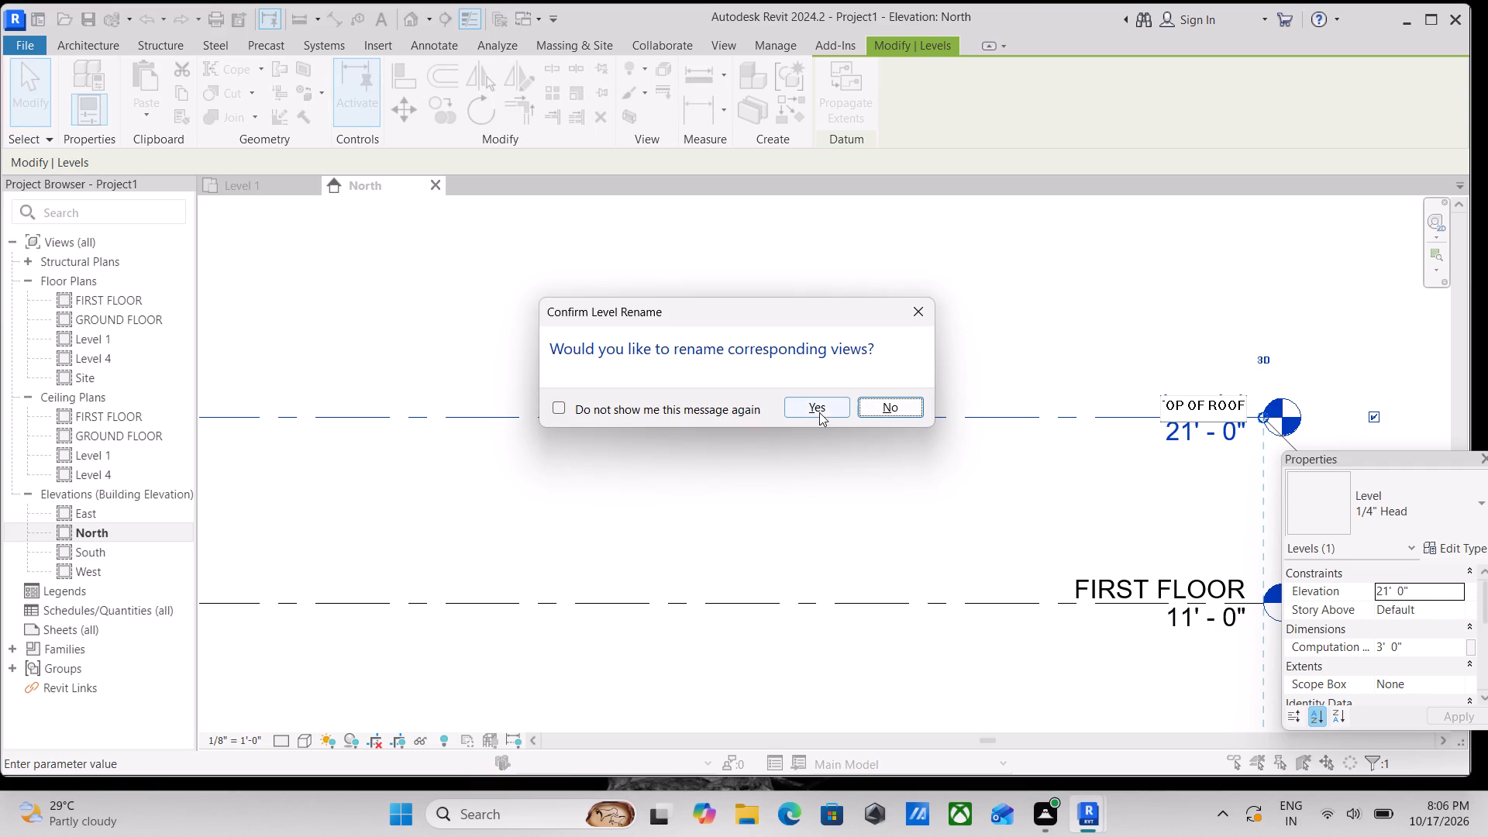
pyautogui.click(823, 415)
pyautogui.scroll(-6, 822, 415)
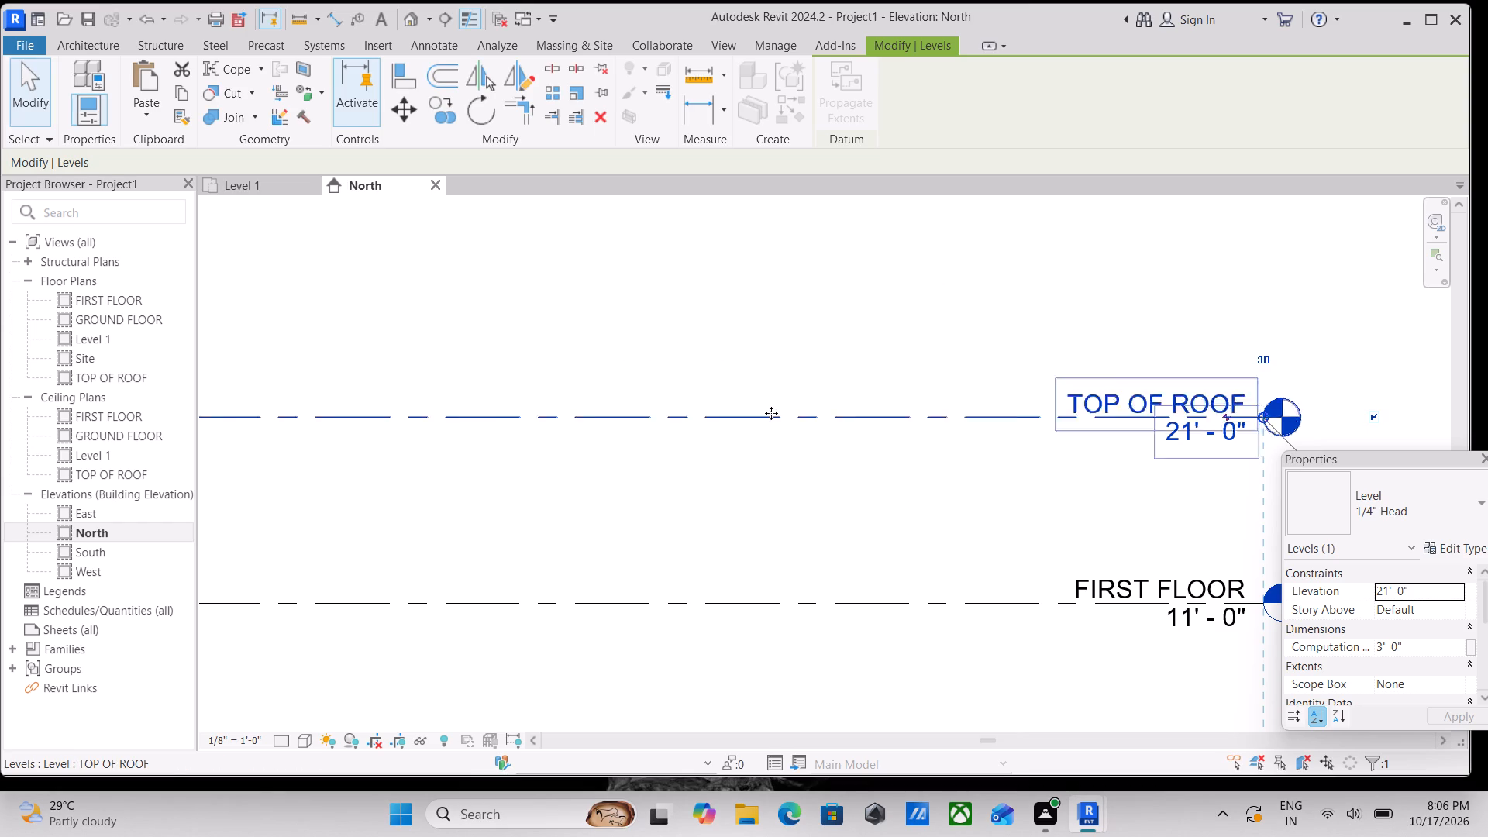
pyautogui.scroll(-3, 773, 408)
pyautogui.press('Escape')
# Open the GROUND FLOOR floor plan view.
pyautogui.scroll(3, 836, 443)
pyautogui.scroll(-1, 717, 418)
pyautogui.moveTo(718, 419); pyautogui.dragTo(882, 413, button='middle')
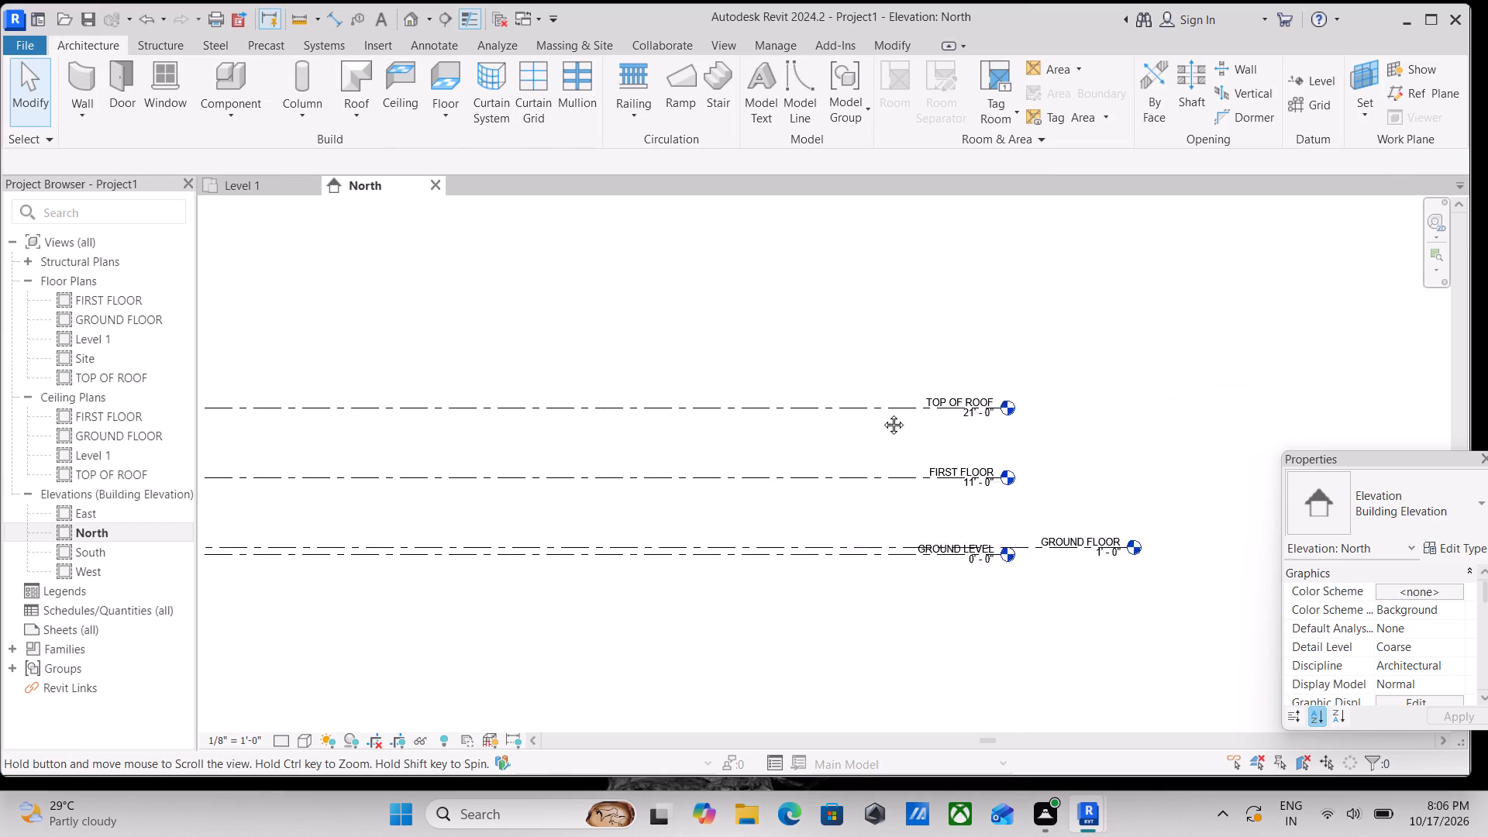
pyautogui.moveTo(882, 413); pyautogui.dragTo(1029, 387, button='middle')
pyautogui.scroll(3, 678, 407)
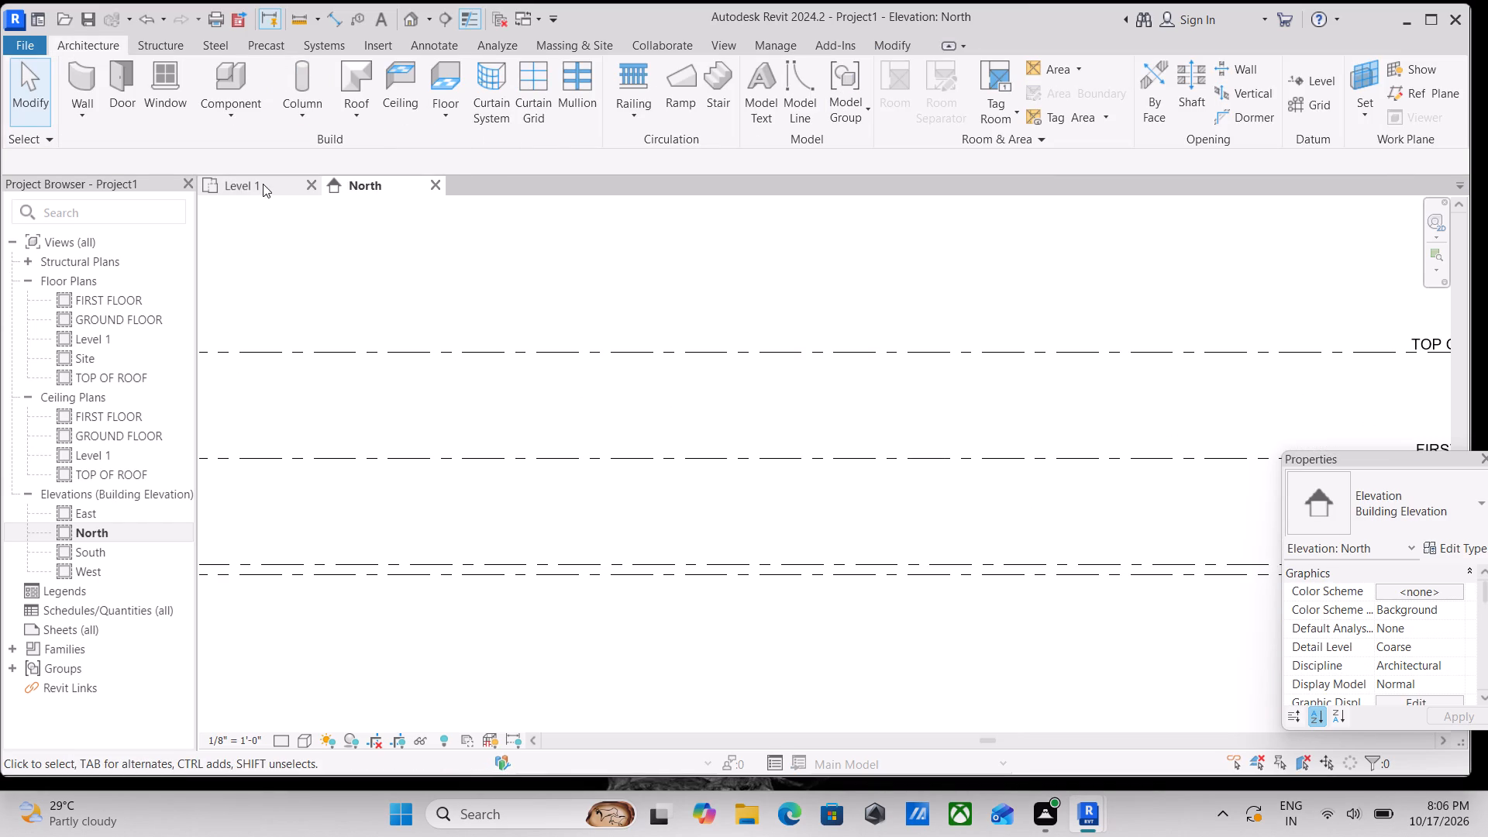
pyautogui.scroll(-5, 436, 303)
pyautogui.scroll(1, 976, 436)
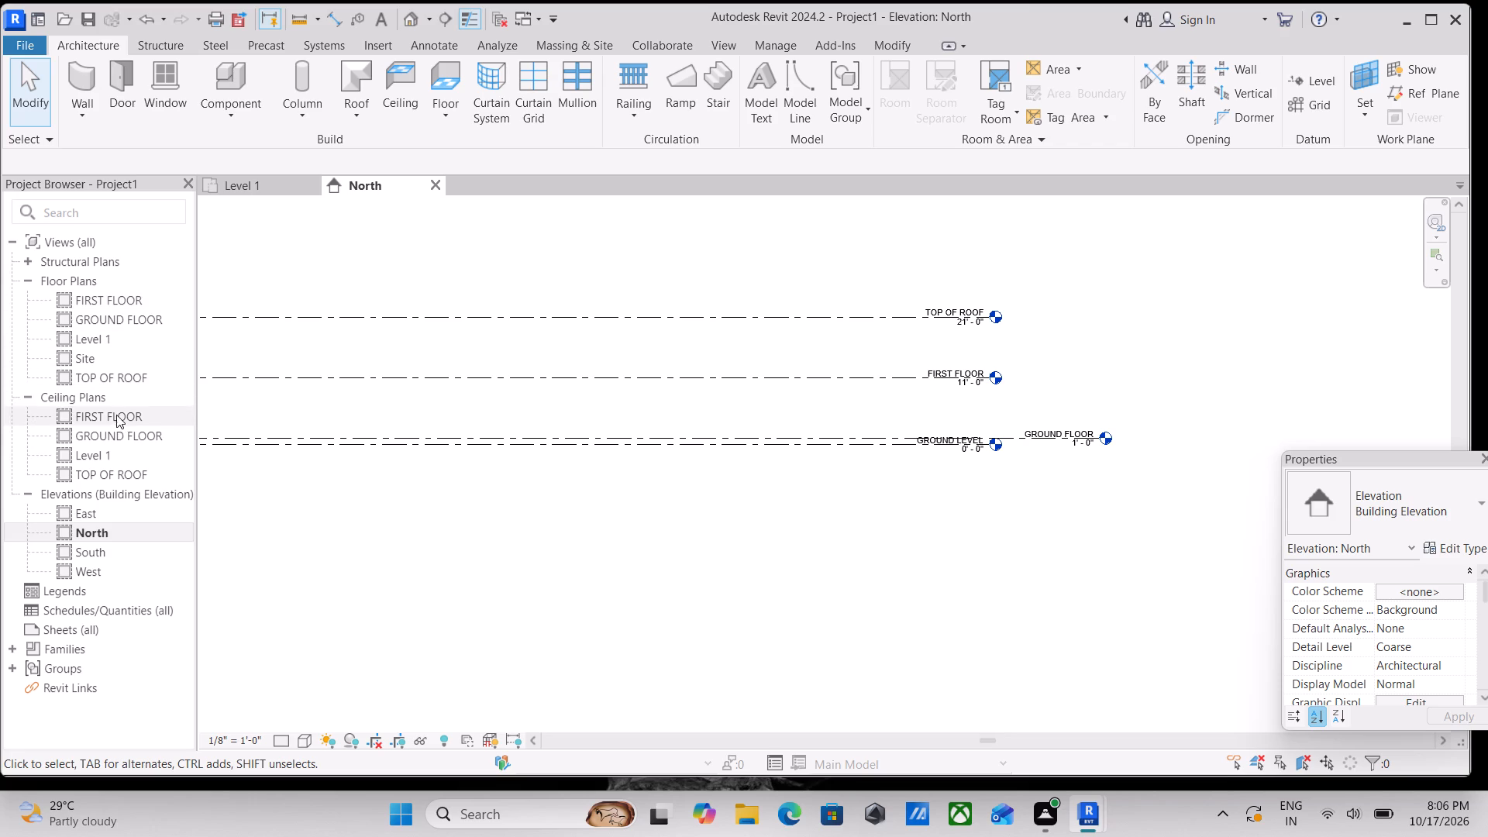
pyautogui.doubleClick(118, 319)
pyautogui.click(118, 319)
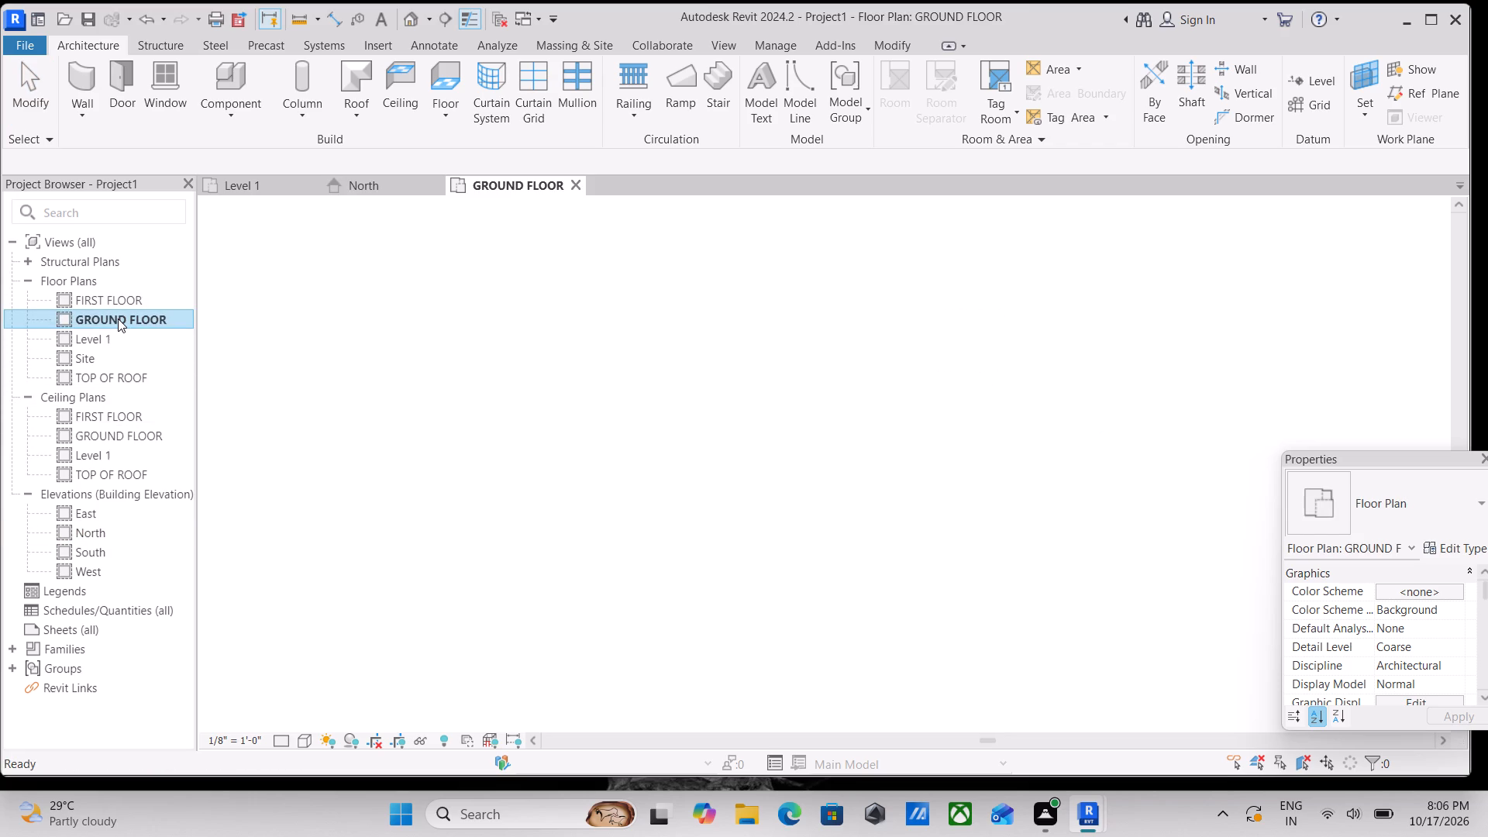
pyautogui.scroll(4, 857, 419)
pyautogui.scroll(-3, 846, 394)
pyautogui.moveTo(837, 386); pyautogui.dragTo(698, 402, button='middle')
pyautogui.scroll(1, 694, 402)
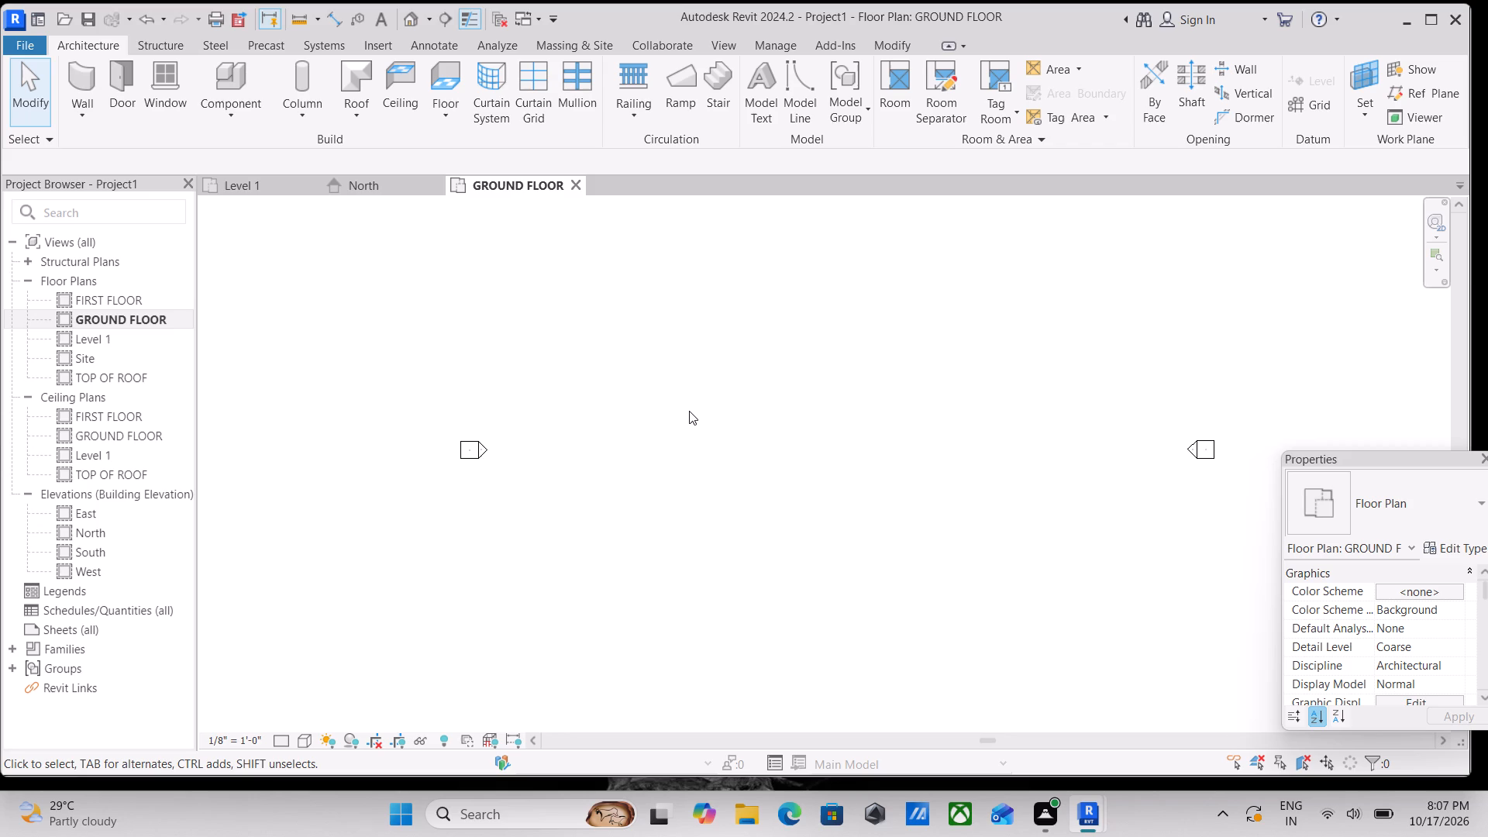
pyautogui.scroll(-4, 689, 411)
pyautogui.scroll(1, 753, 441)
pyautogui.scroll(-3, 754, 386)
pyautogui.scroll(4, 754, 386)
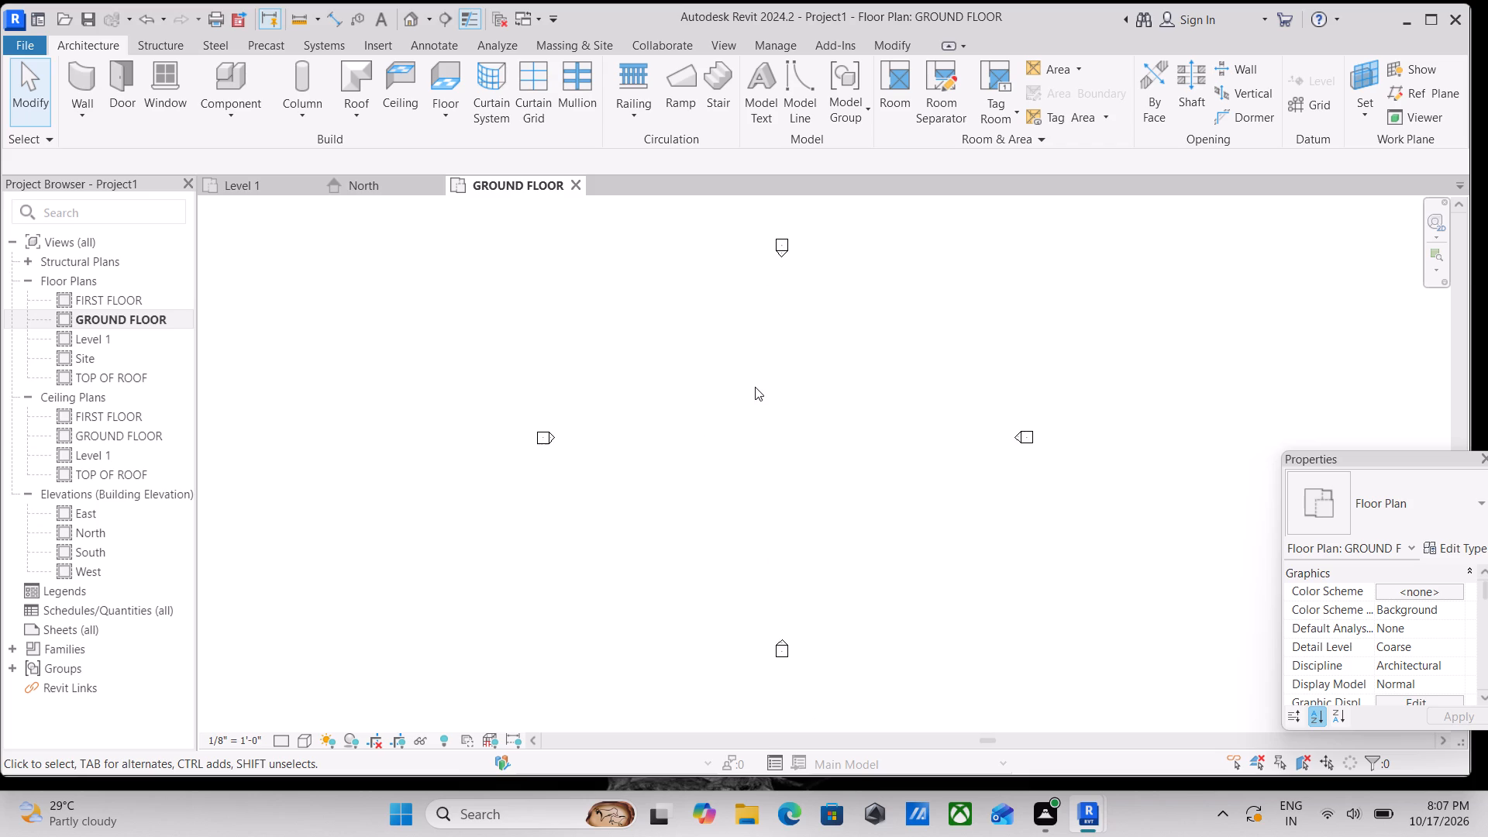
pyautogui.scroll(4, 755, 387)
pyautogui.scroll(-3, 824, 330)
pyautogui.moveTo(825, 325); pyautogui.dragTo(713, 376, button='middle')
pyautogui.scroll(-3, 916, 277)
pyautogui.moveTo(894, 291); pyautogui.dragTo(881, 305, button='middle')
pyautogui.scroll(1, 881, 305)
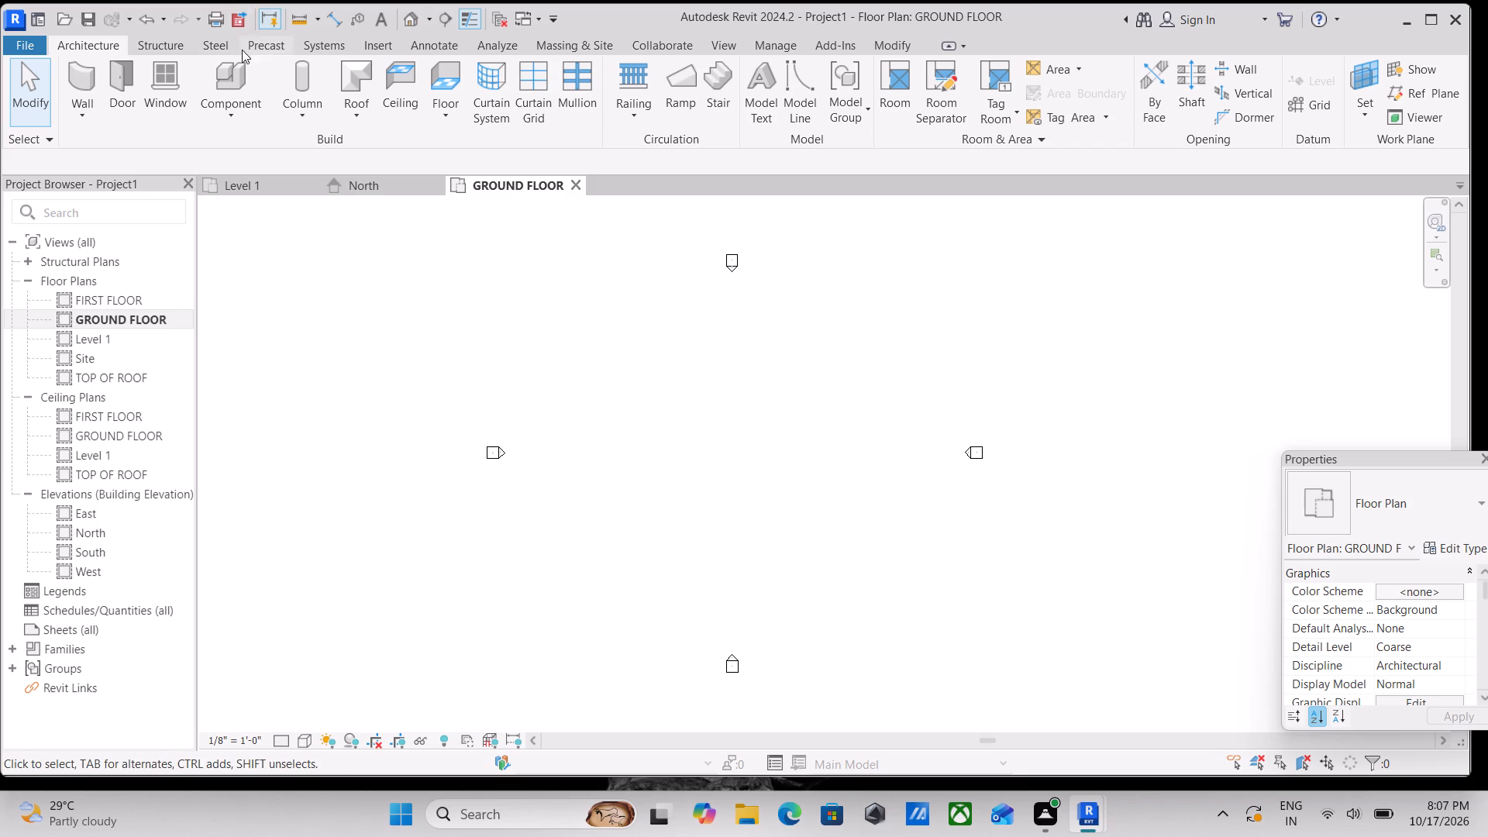
# Link the CAD file AUTOCAD GERMAN STYLE HOUSE FLOORPLAN.dwg from Documents into the GROUND FLOOR plan with Auto - Center to Center positioning.
pyautogui.click(369, 40)
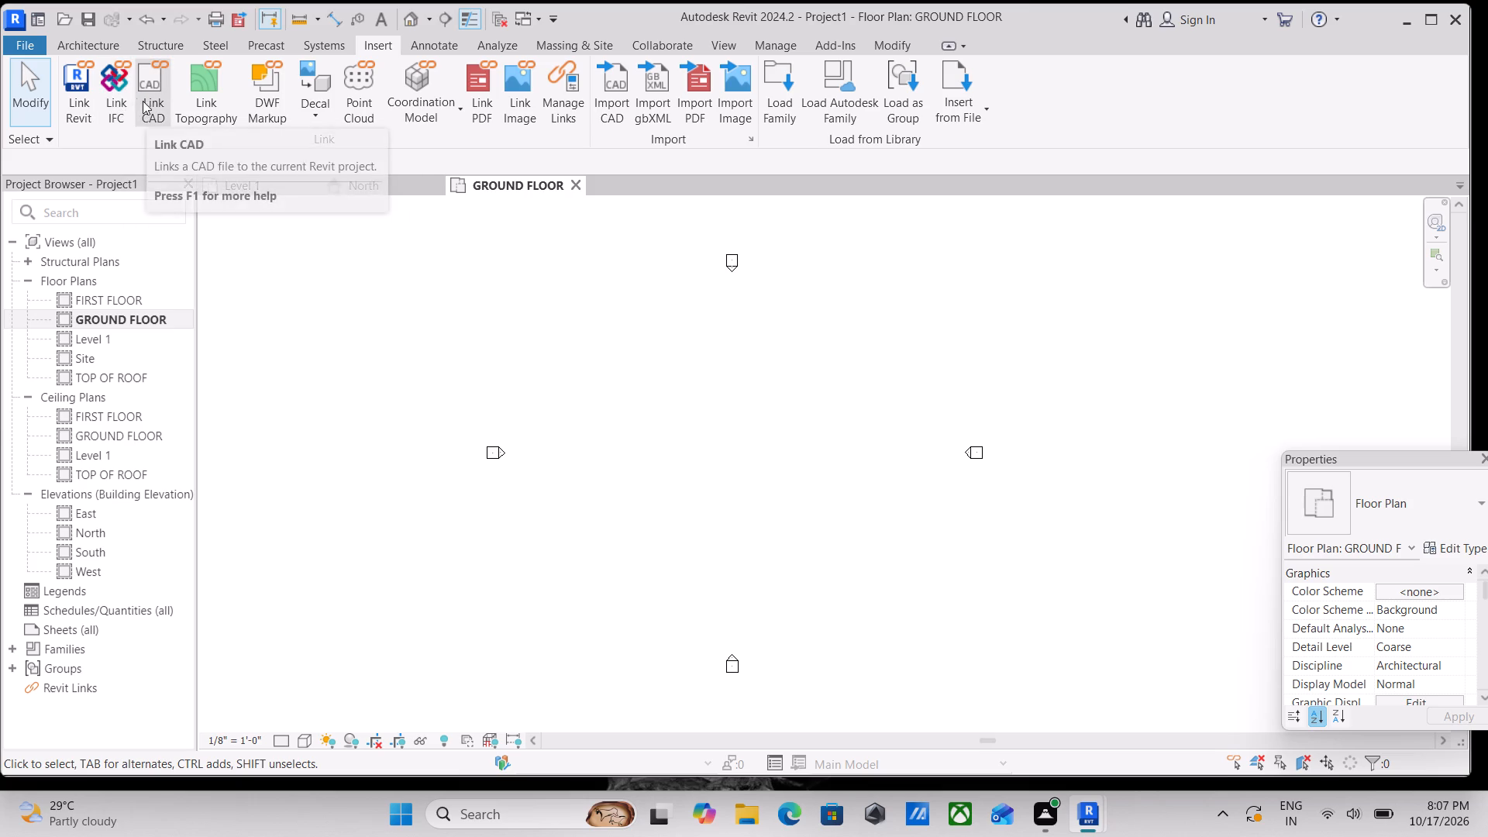
pyautogui.click(160, 84)
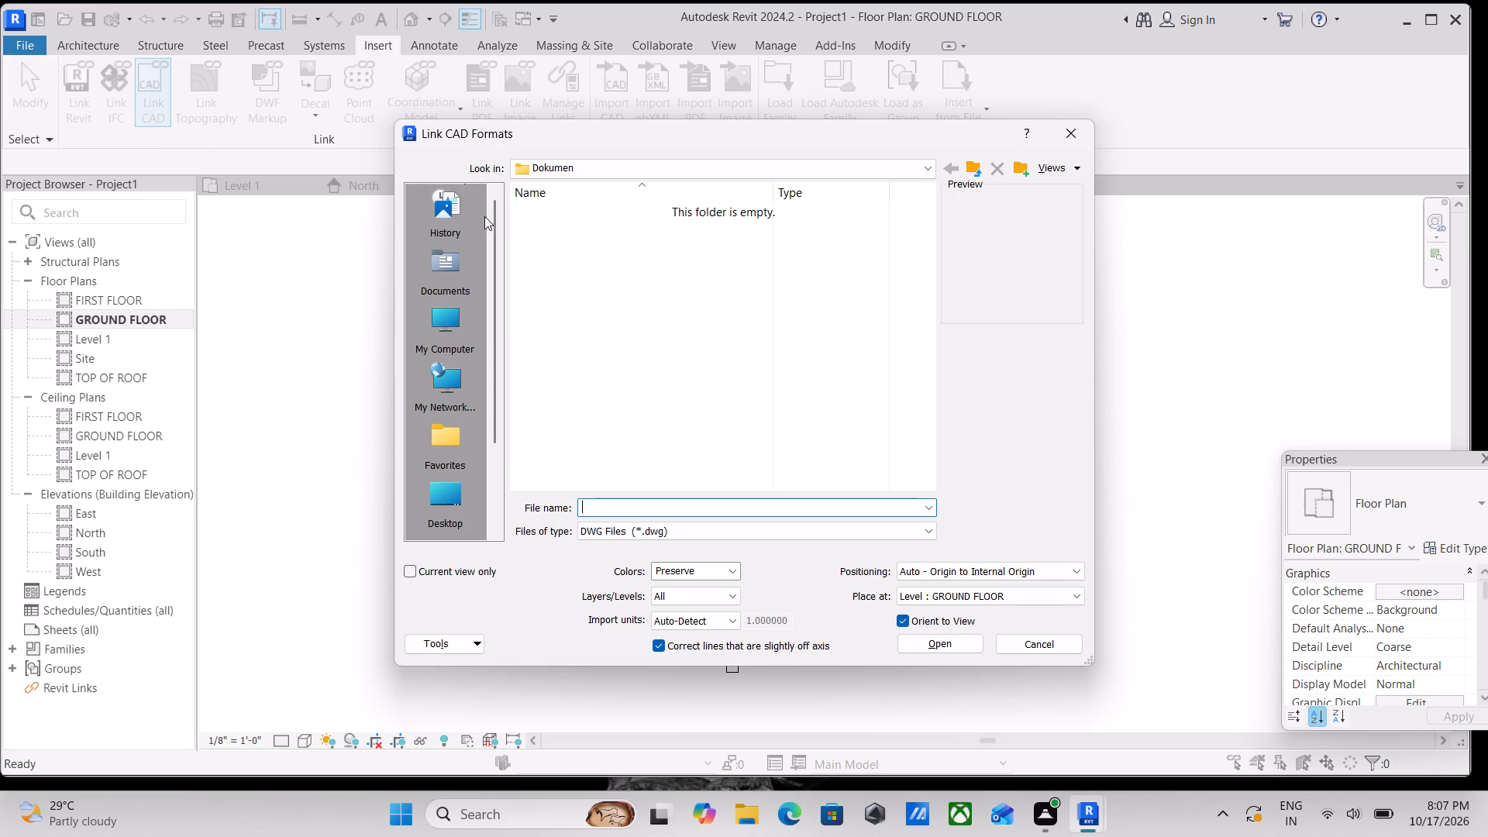
pyautogui.scroll(-2, 826, 302)
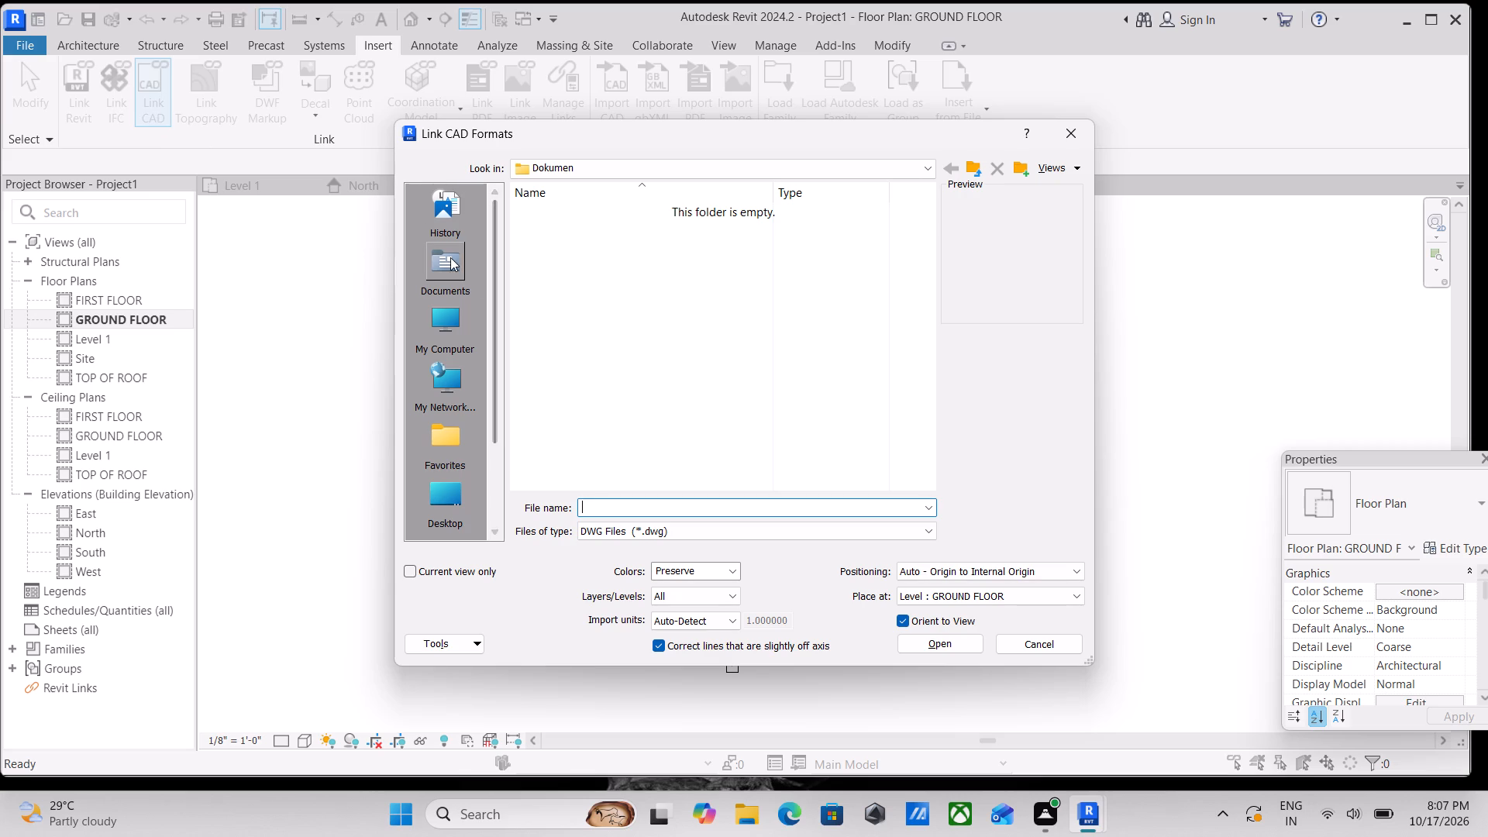
pyautogui.click(450, 257)
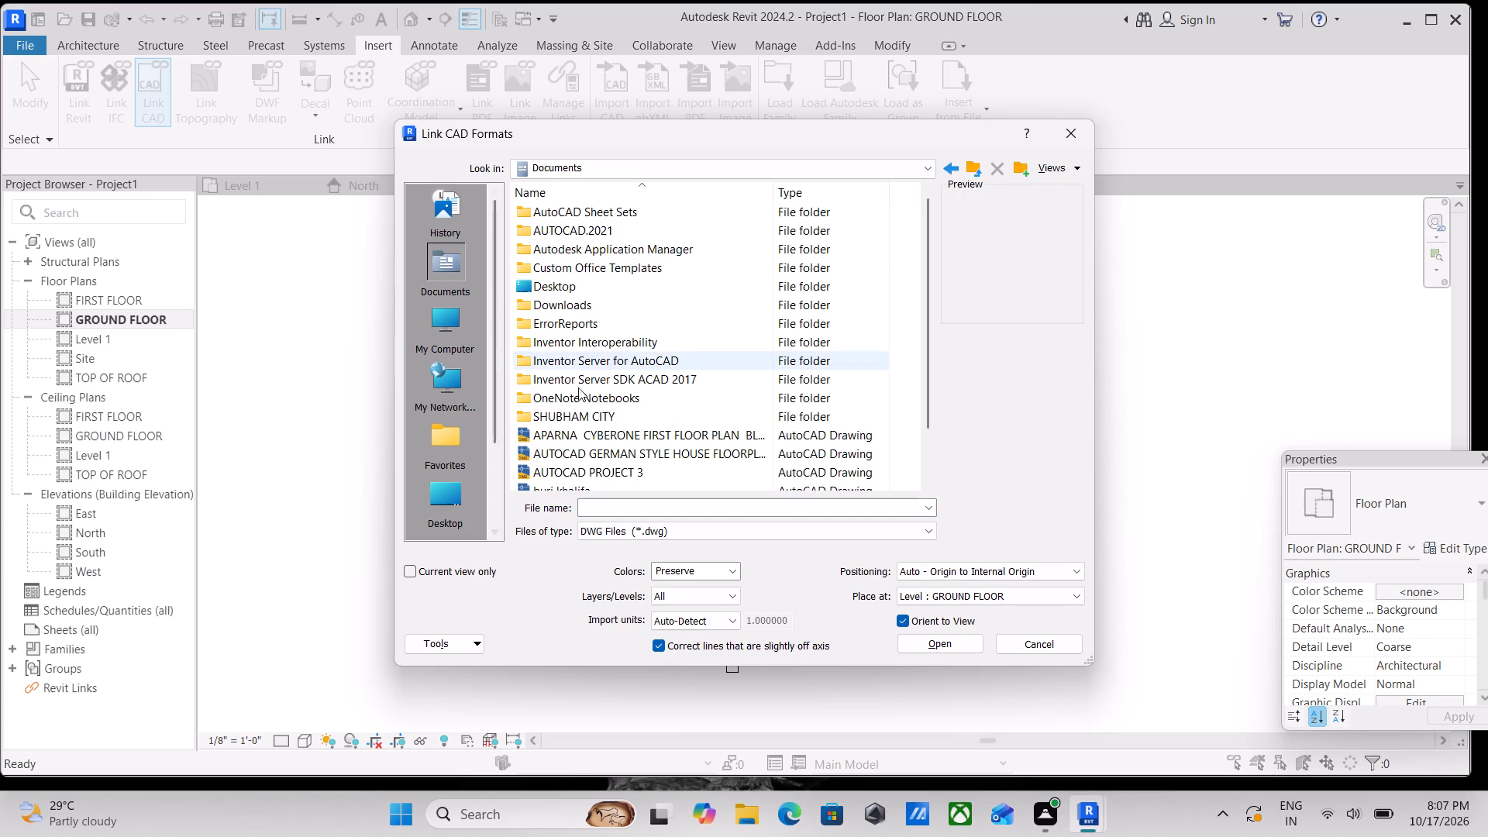
pyautogui.scroll(-2, 580, 407)
pyautogui.click(703, 395)
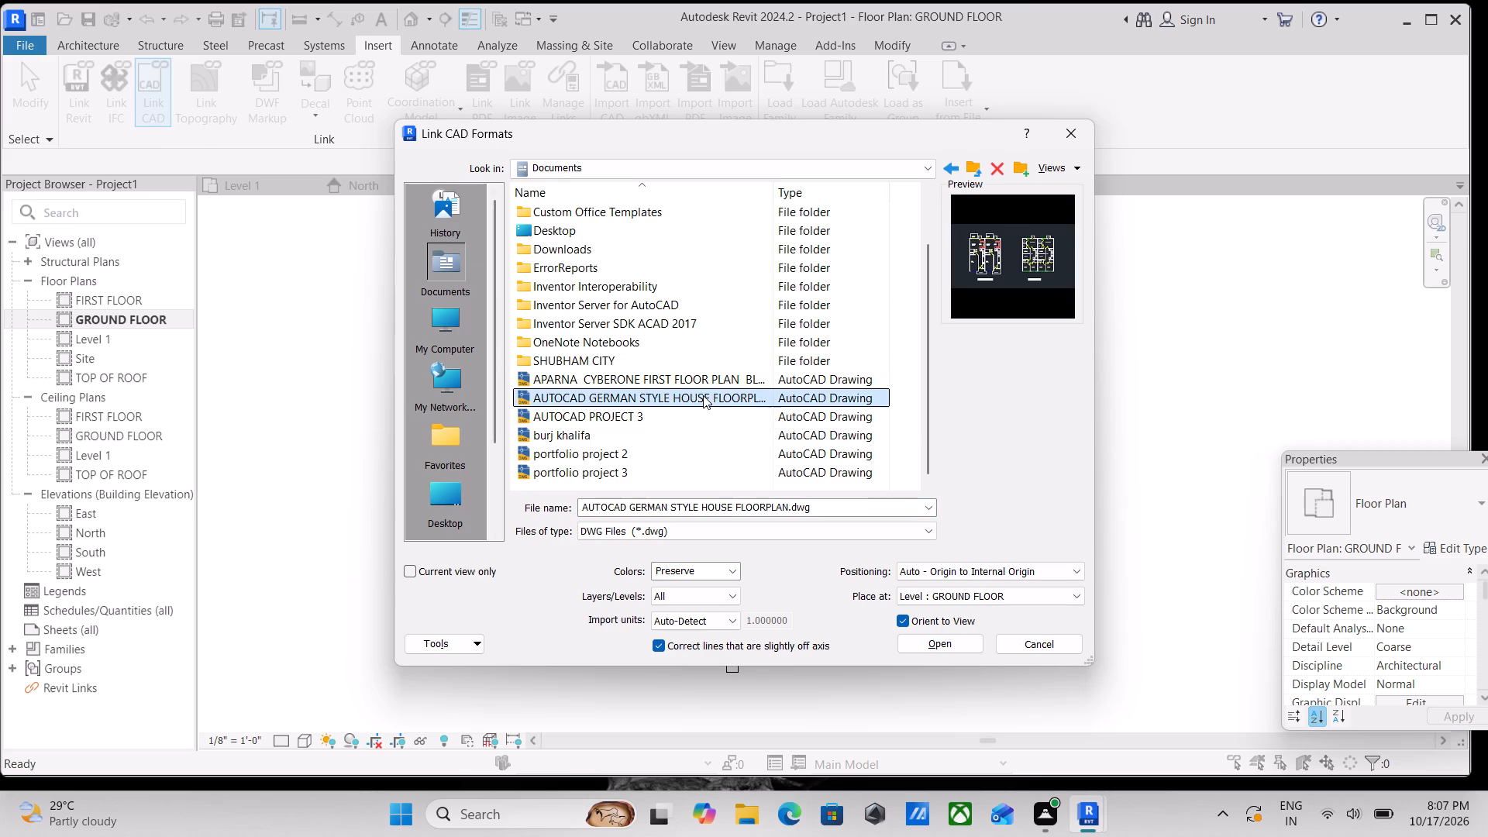
pyautogui.click(1028, 563)
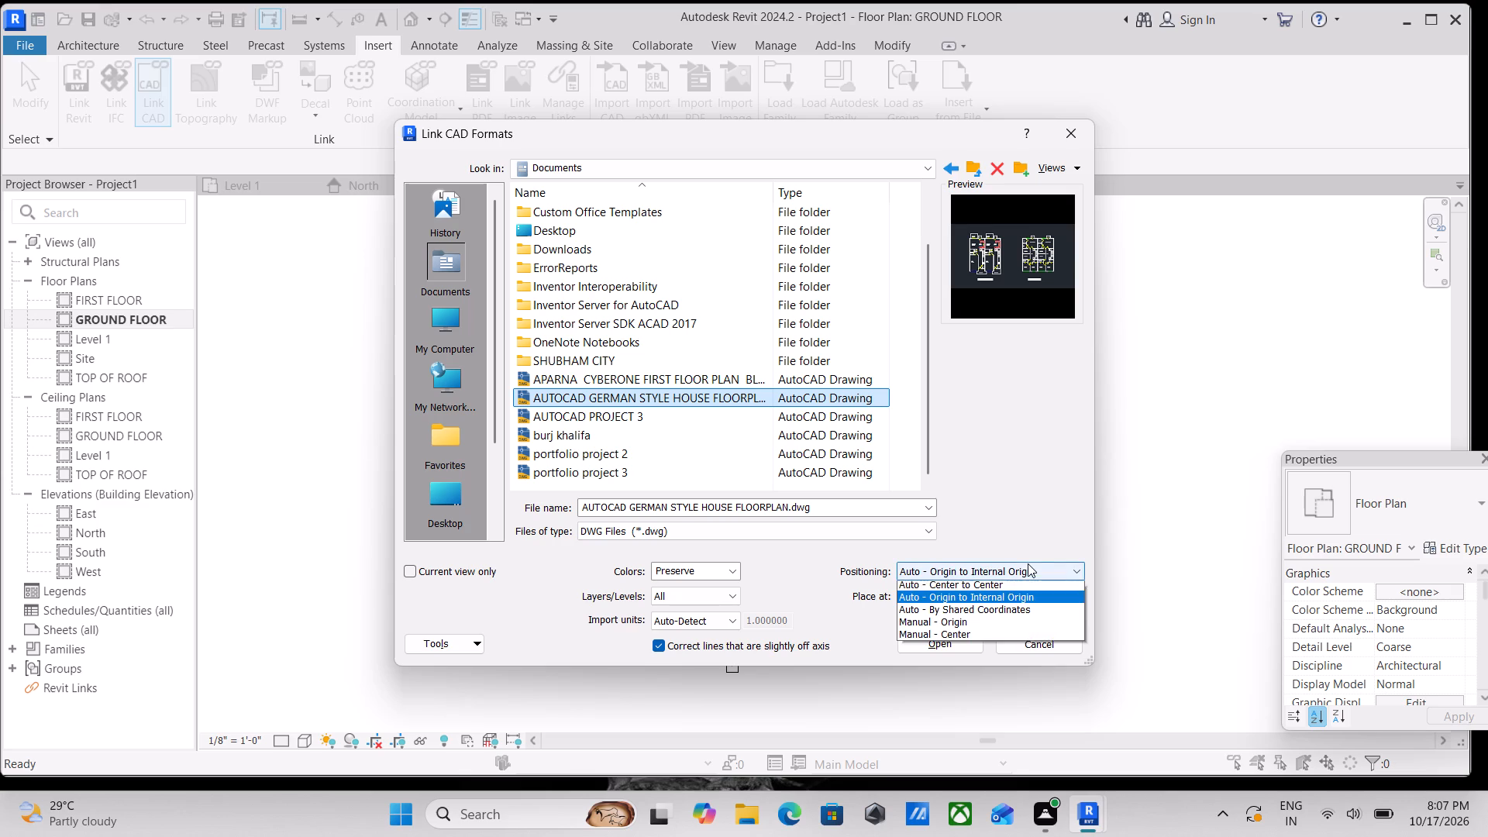
pyautogui.click(976, 587)
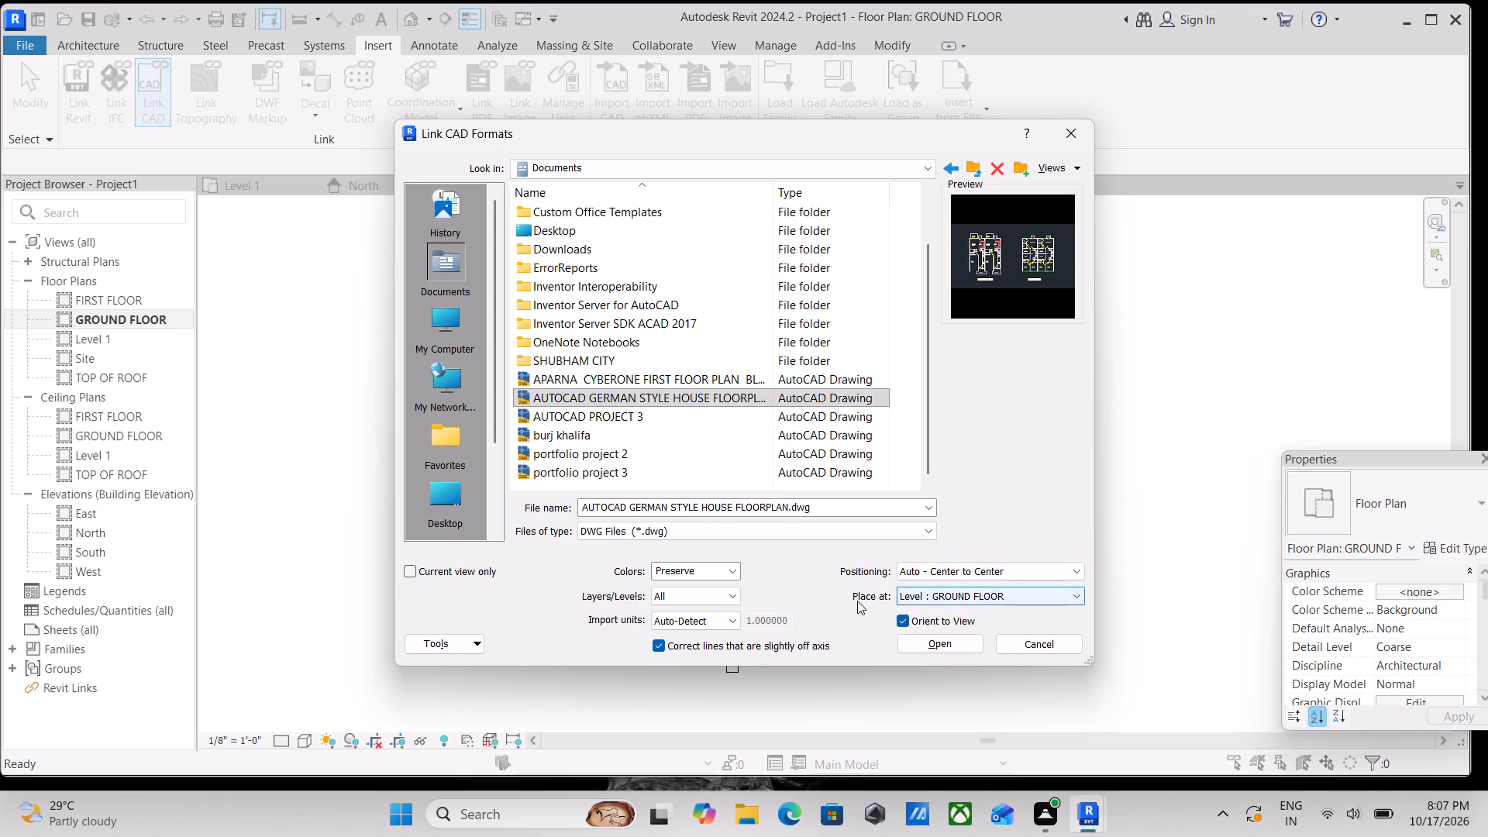
pyautogui.click(929, 648)
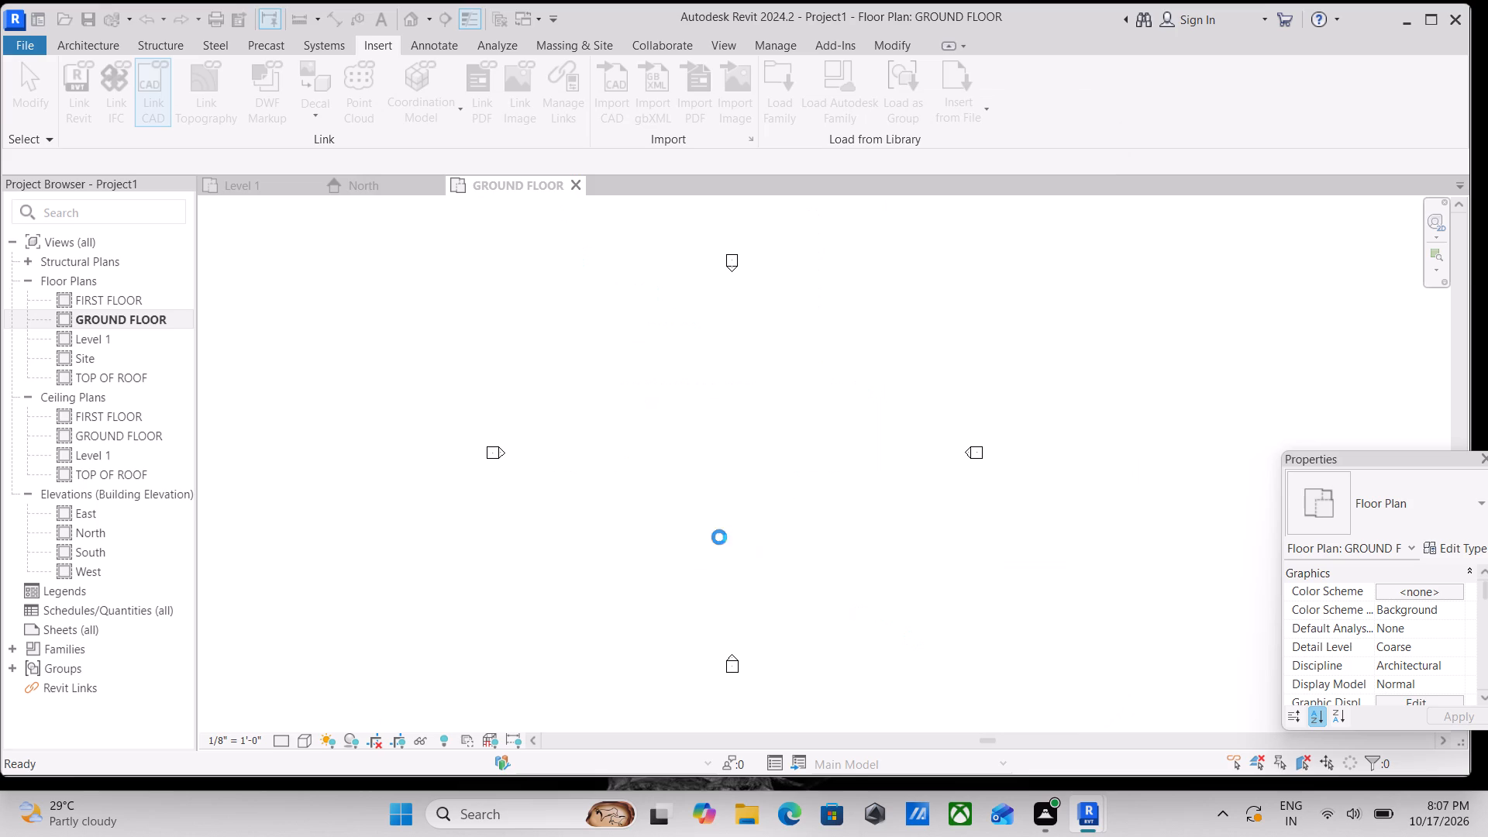
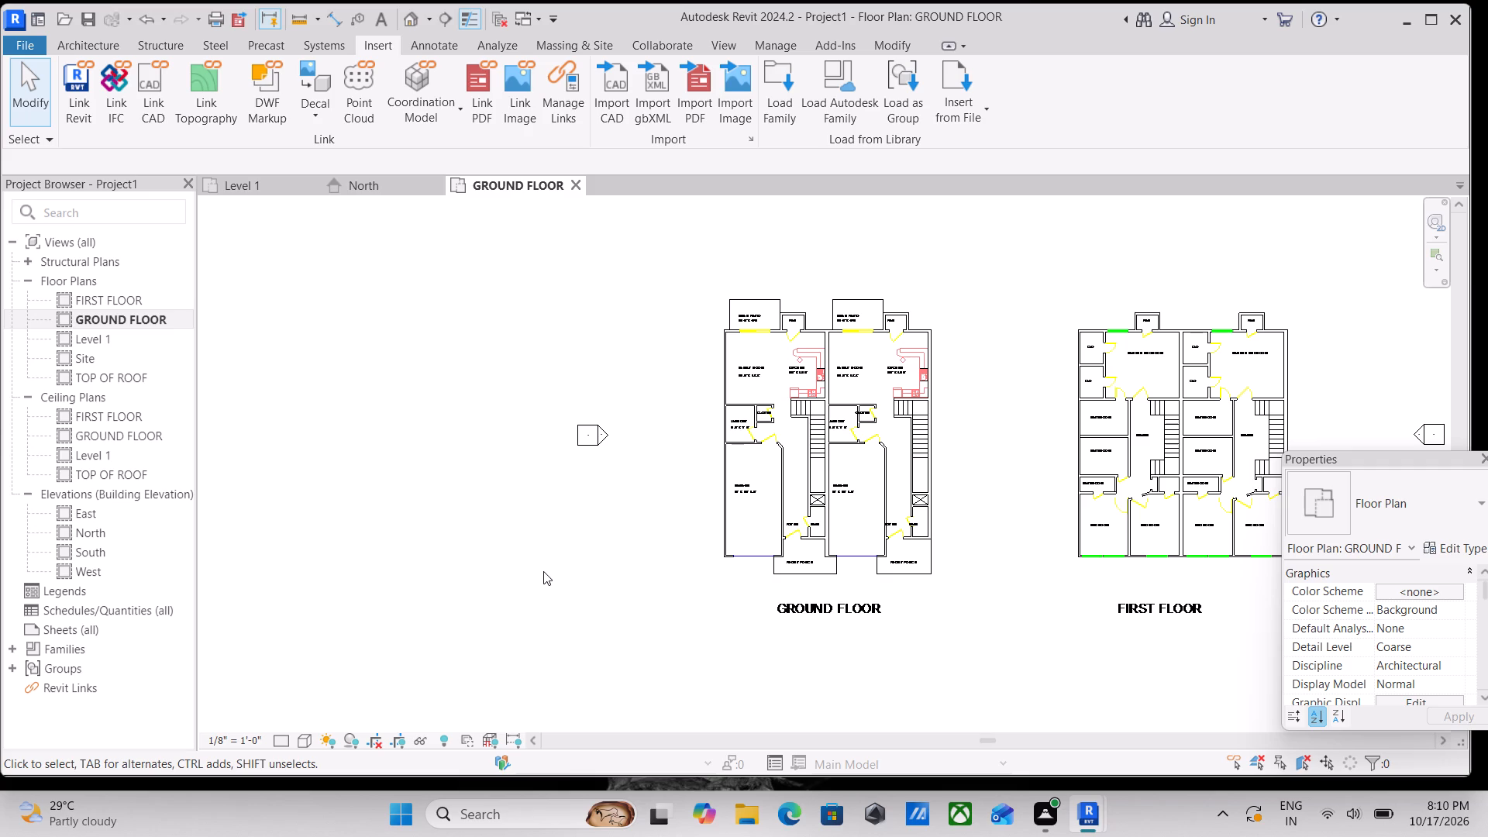
# Examine the room layout of the linked CAD ground floor plan, from the garage and foyer to the kitchen and rear patio.
pyautogui.scroll(2, 525, 583)
pyautogui.scroll(3, 825, 553)
pyautogui.scroll(3, 735, 425)
pyautogui.scroll(4, 763, 364)
pyautogui.scroll(-3, 761, 361)
pyautogui.moveTo(760, 360); pyautogui.dragTo(666, 465, button='middle')
pyautogui.scroll(-1, 760, 360)
pyautogui.scroll(1, 666, 465)
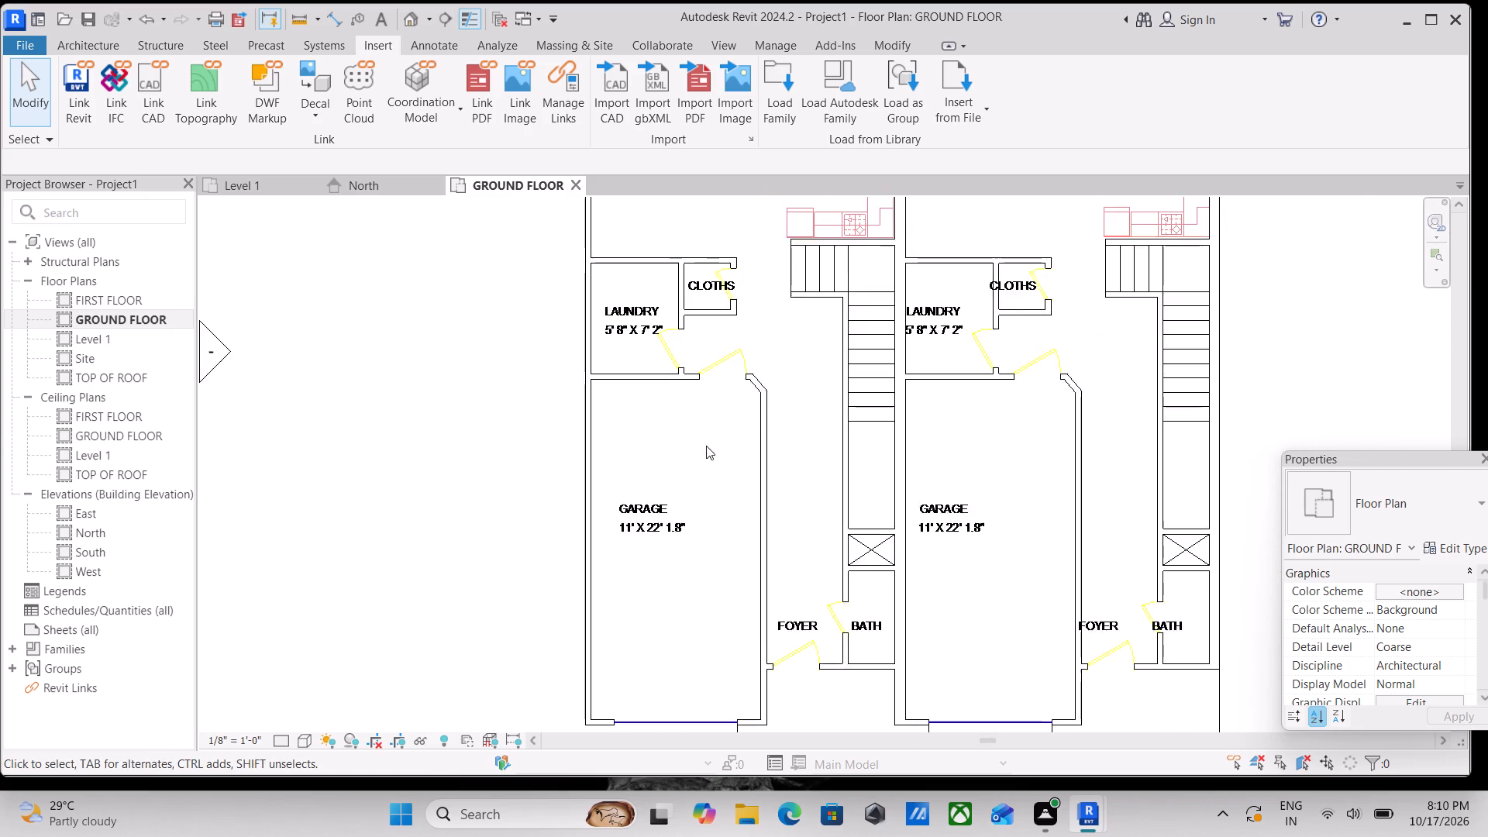
pyautogui.moveTo(819, 346); pyautogui.dragTo(728, 534, button='middle')
pyautogui.scroll(-1, 732, 522)
pyautogui.moveTo(735, 422); pyautogui.dragTo(749, 512, button='middle')
pyautogui.scroll(-3, 736, 417)
pyautogui.moveTo(736, 417); pyautogui.dragTo(751, 457, button='middle')
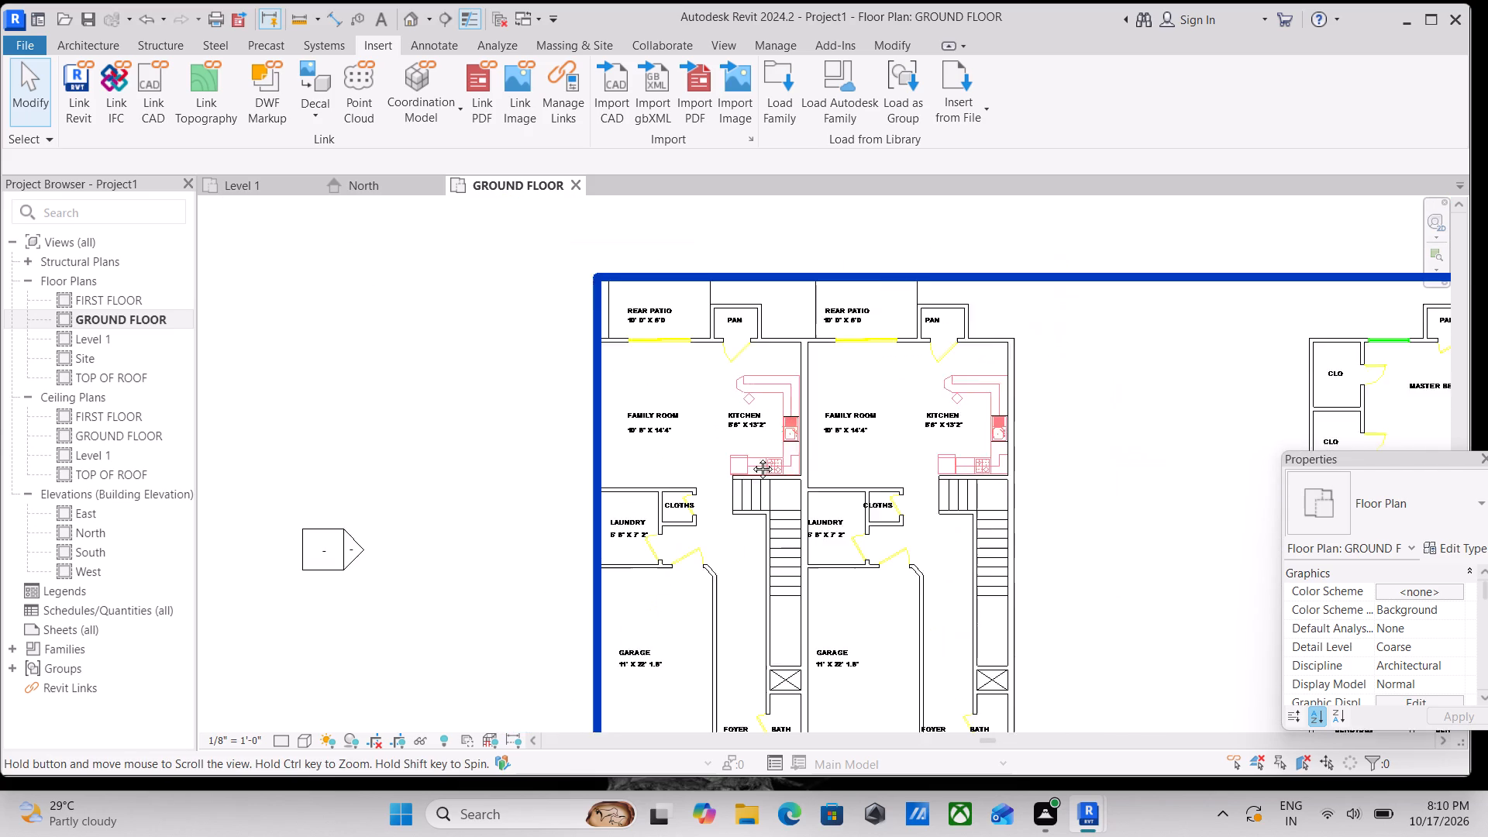
pyautogui.moveTo(751, 457); pyautogui.dragTo(739, 381, button='middle')
pyautogui.scroll(2, 739, 384)
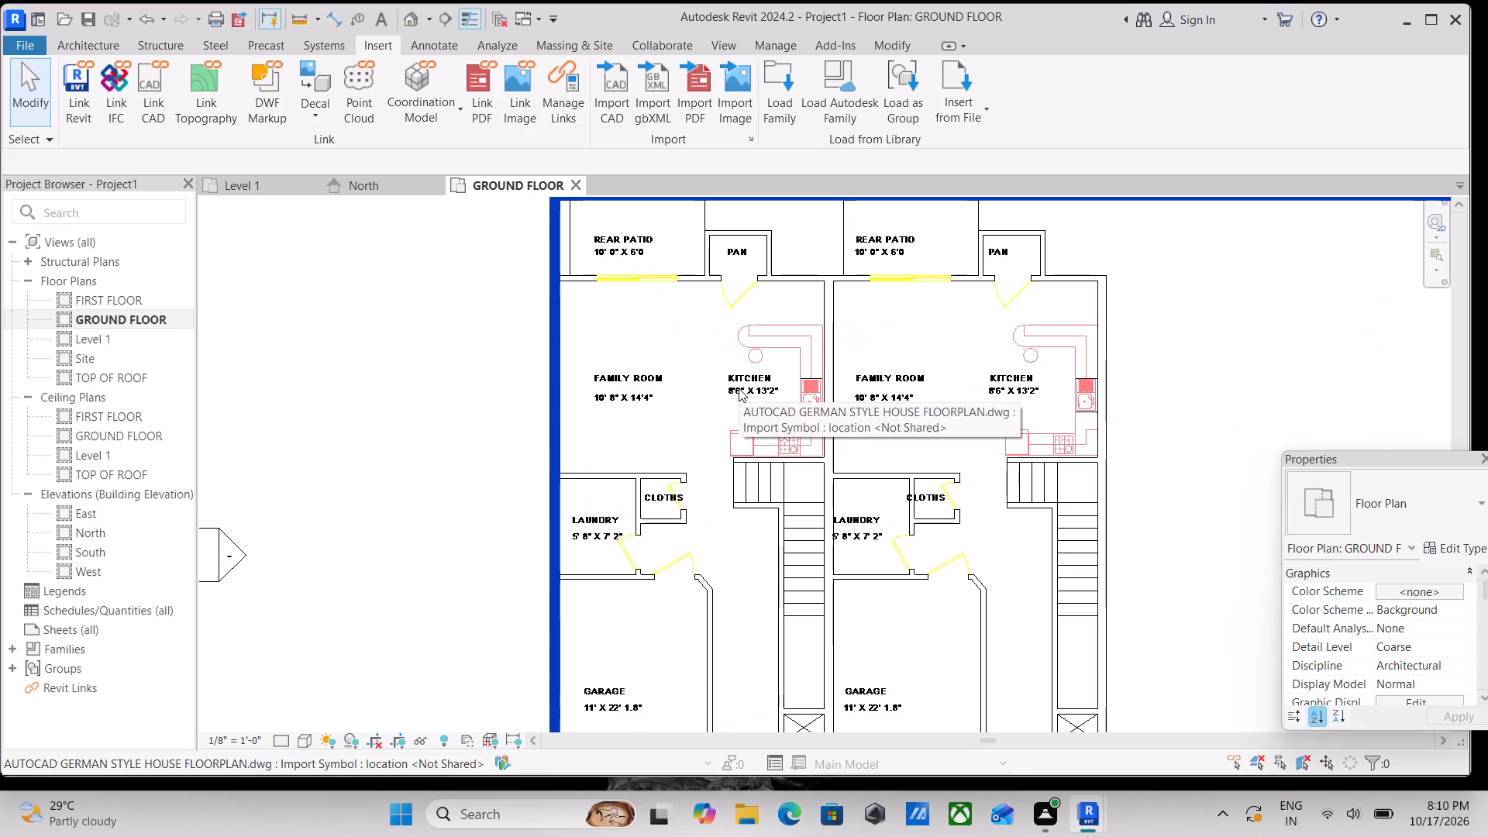
# Pin the linked AUTOCAD GERMAN STYLE HOUSE FLOORPLAN.dwg in place in the GROUND FLOOR plan.
pyautogui.scroll(-3, 739, 388)
pyautogui.moveTo(739, 388); pyautogui.dragTo(601, 387, button='middle')
pyautogui.click(846, 346)
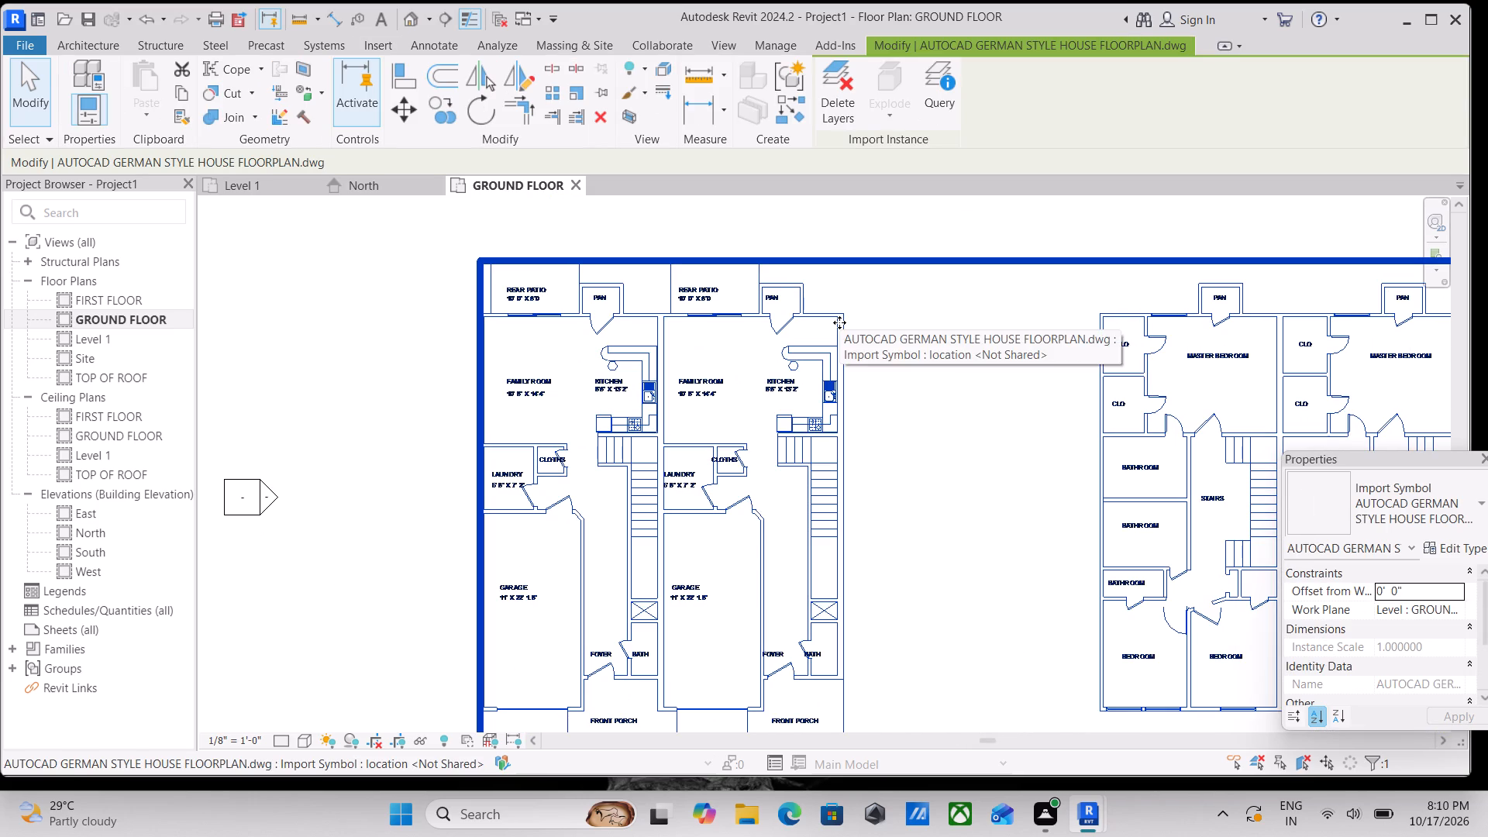
pyautogui.press('p')
pyautogui.press('n')
# Start the Wall tool and open the type properties of the Generic - 8" basic wall.
pyautogui.scroll(3, 457, 263)
pyautogui.write('WA')
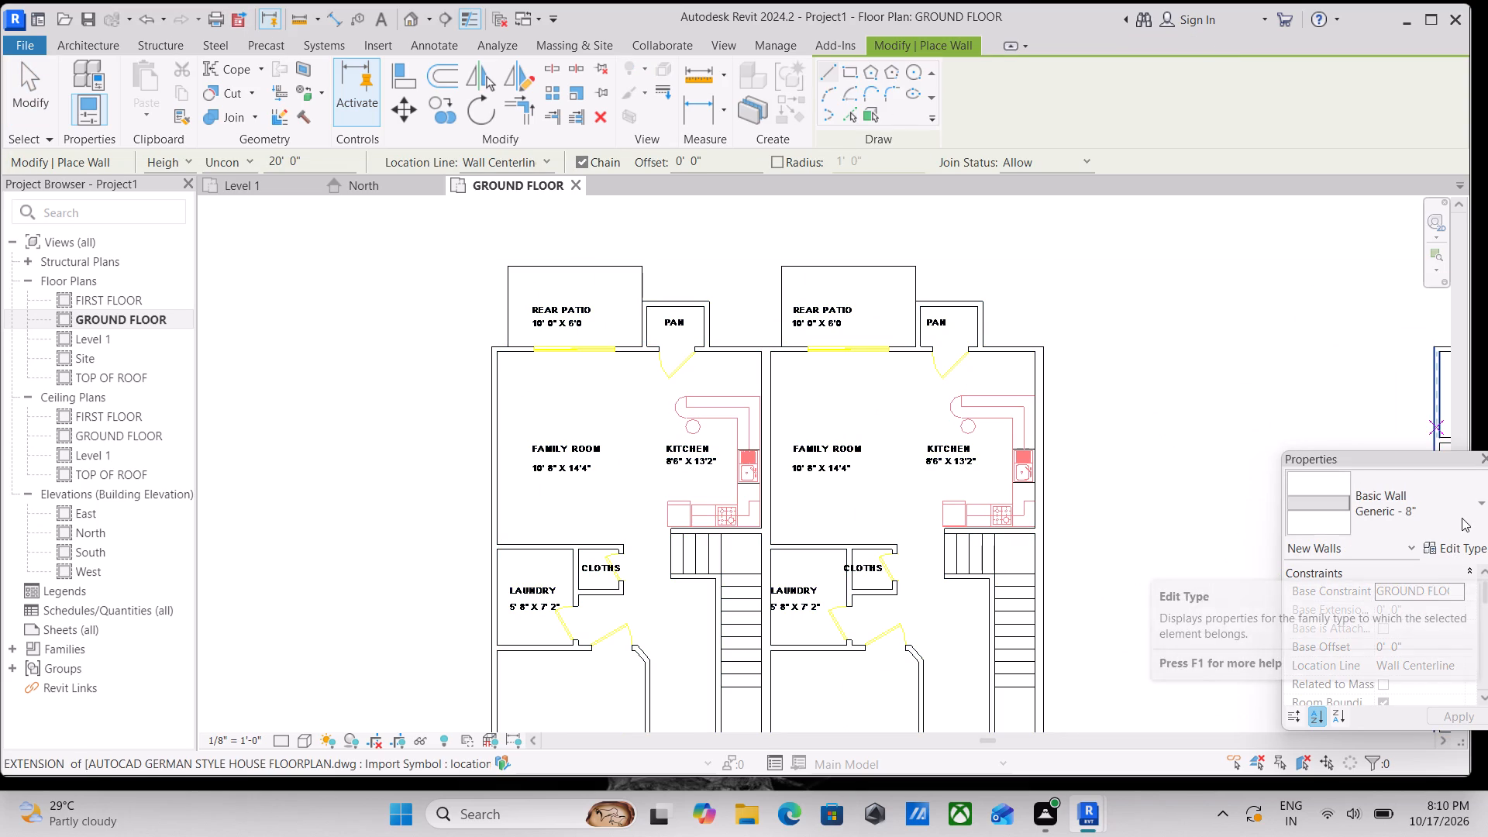
pyautogui.click(1464, 543)
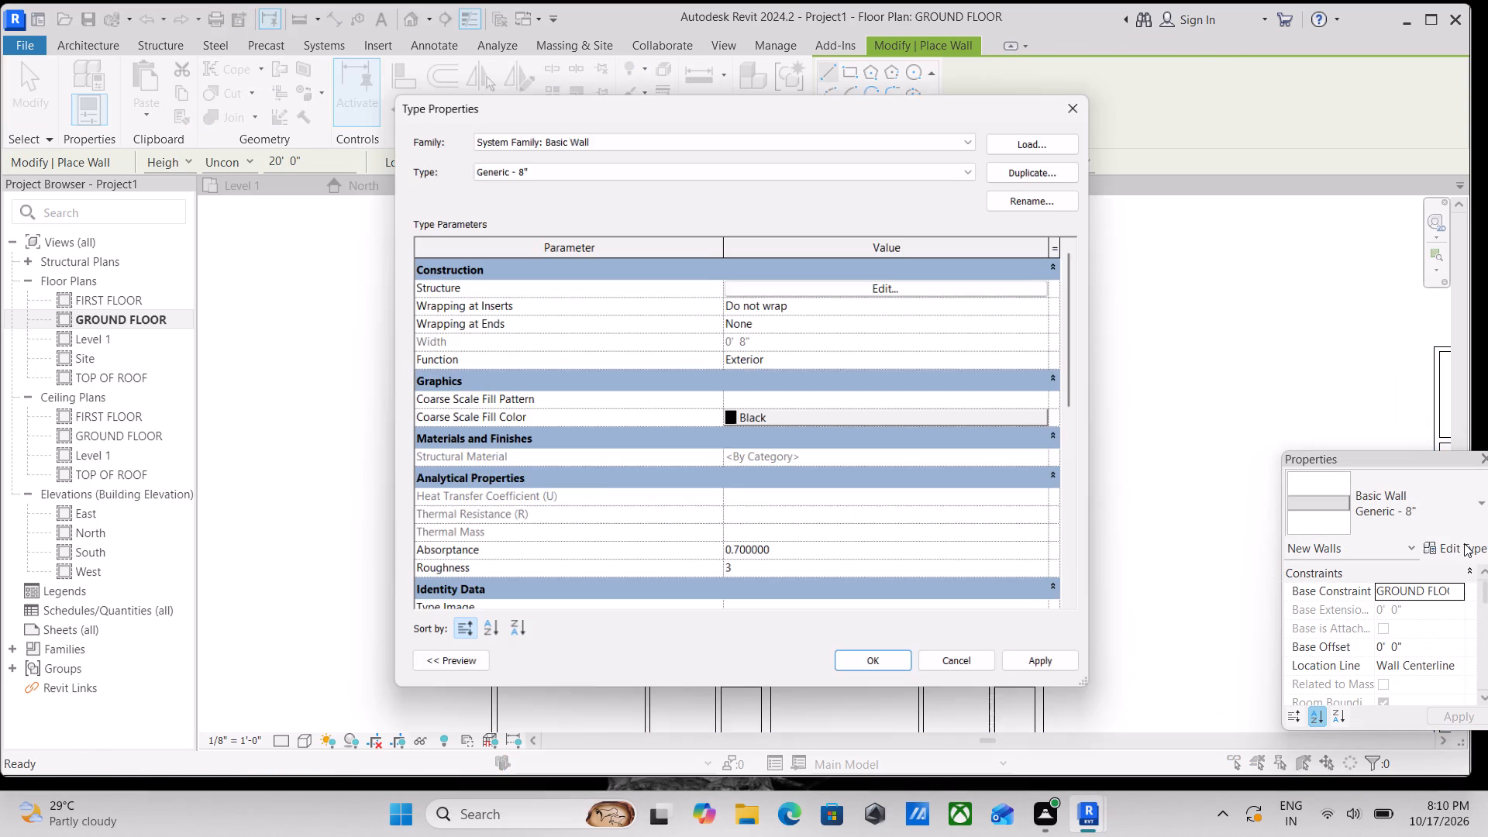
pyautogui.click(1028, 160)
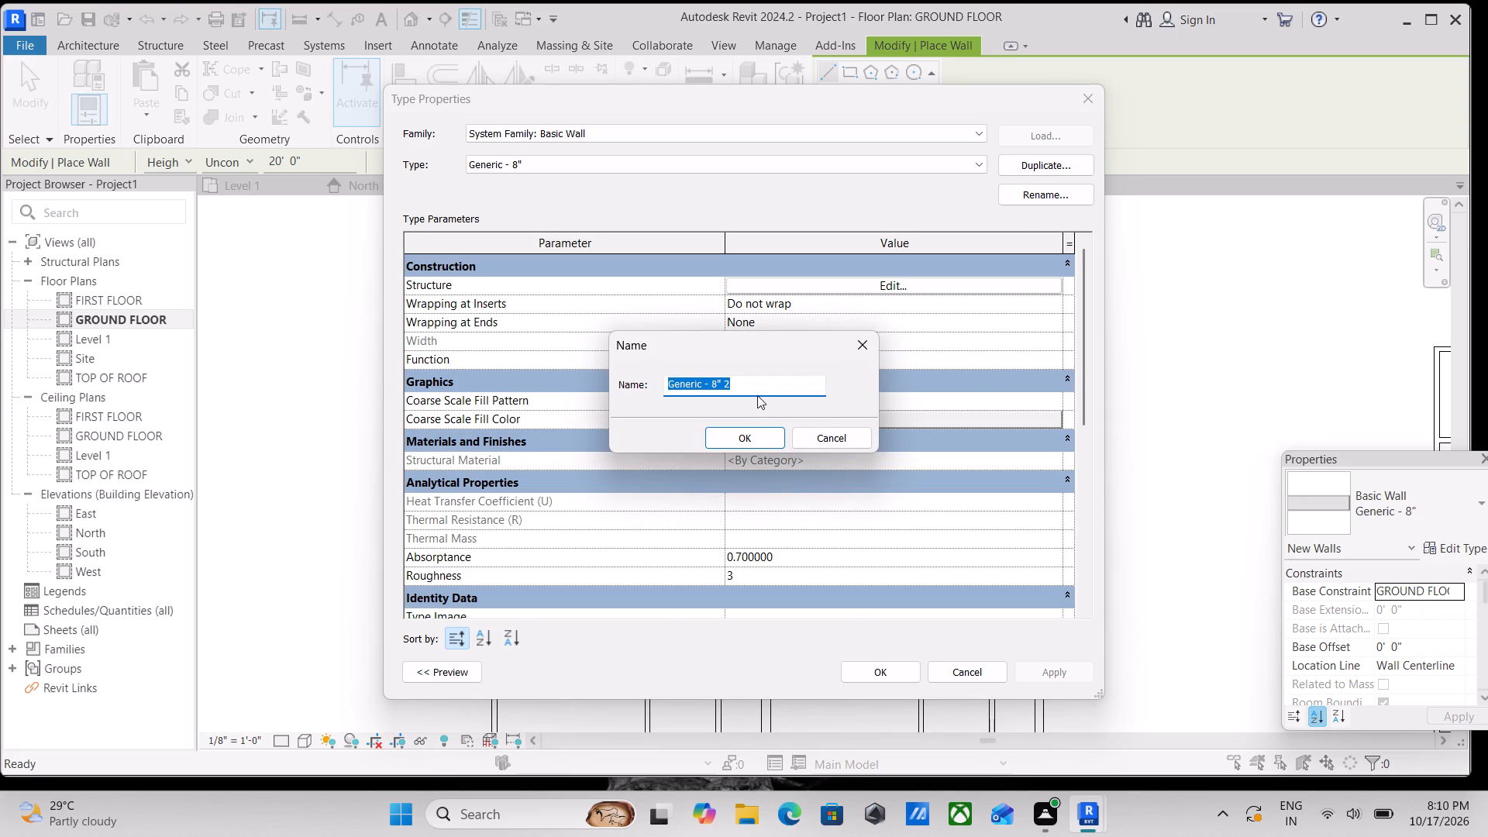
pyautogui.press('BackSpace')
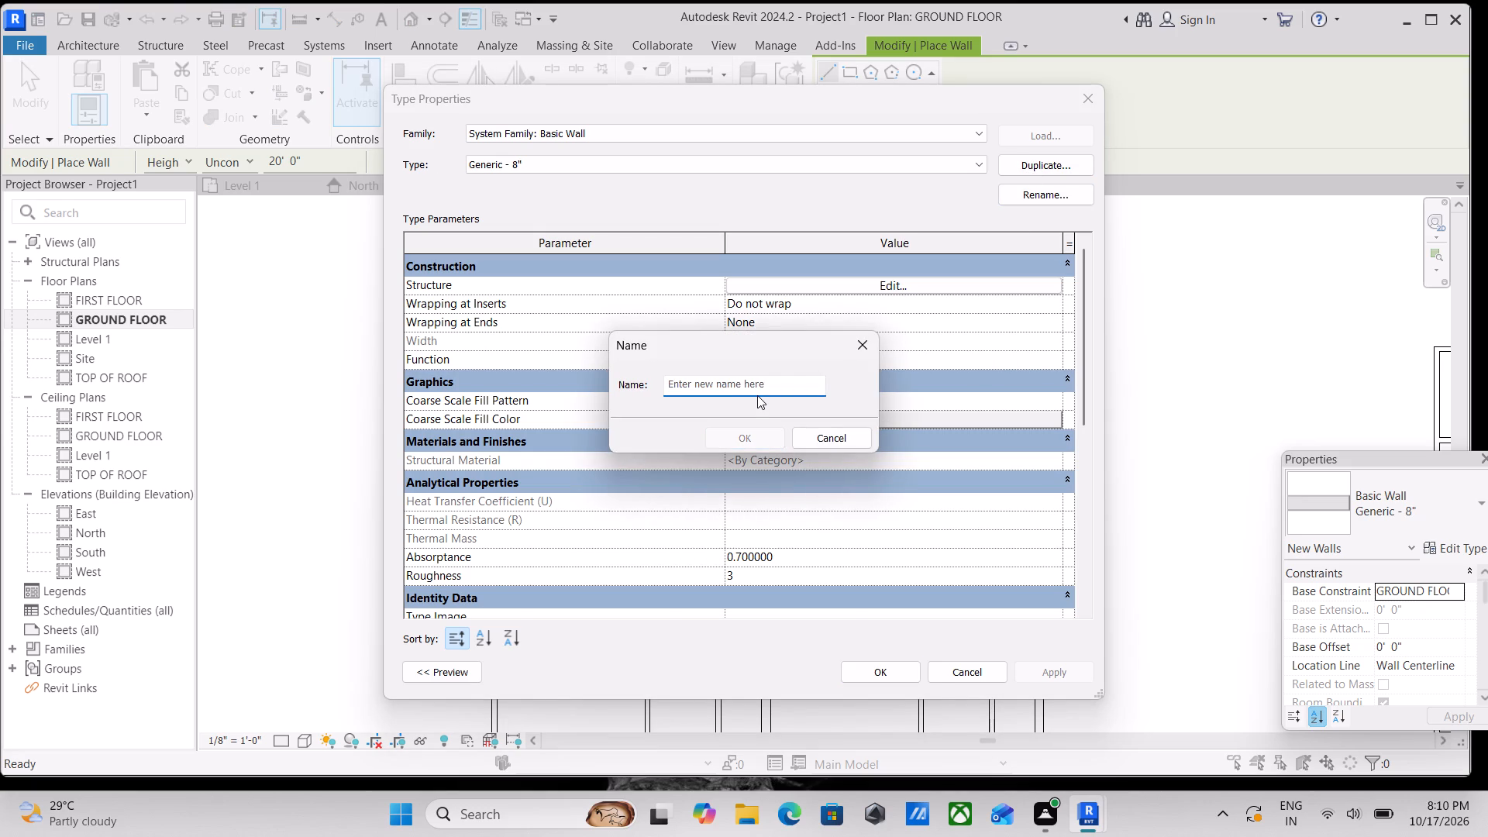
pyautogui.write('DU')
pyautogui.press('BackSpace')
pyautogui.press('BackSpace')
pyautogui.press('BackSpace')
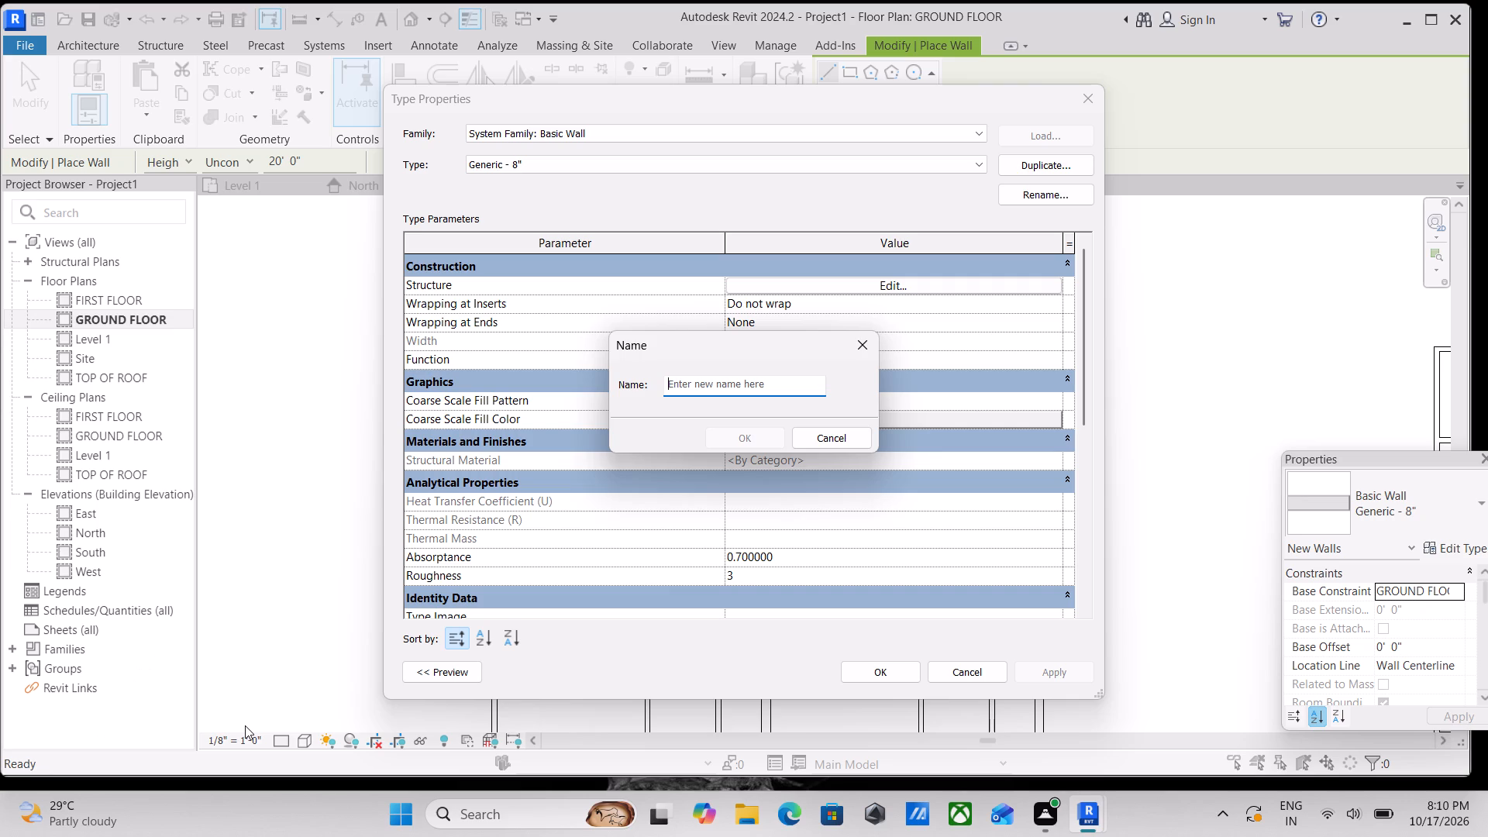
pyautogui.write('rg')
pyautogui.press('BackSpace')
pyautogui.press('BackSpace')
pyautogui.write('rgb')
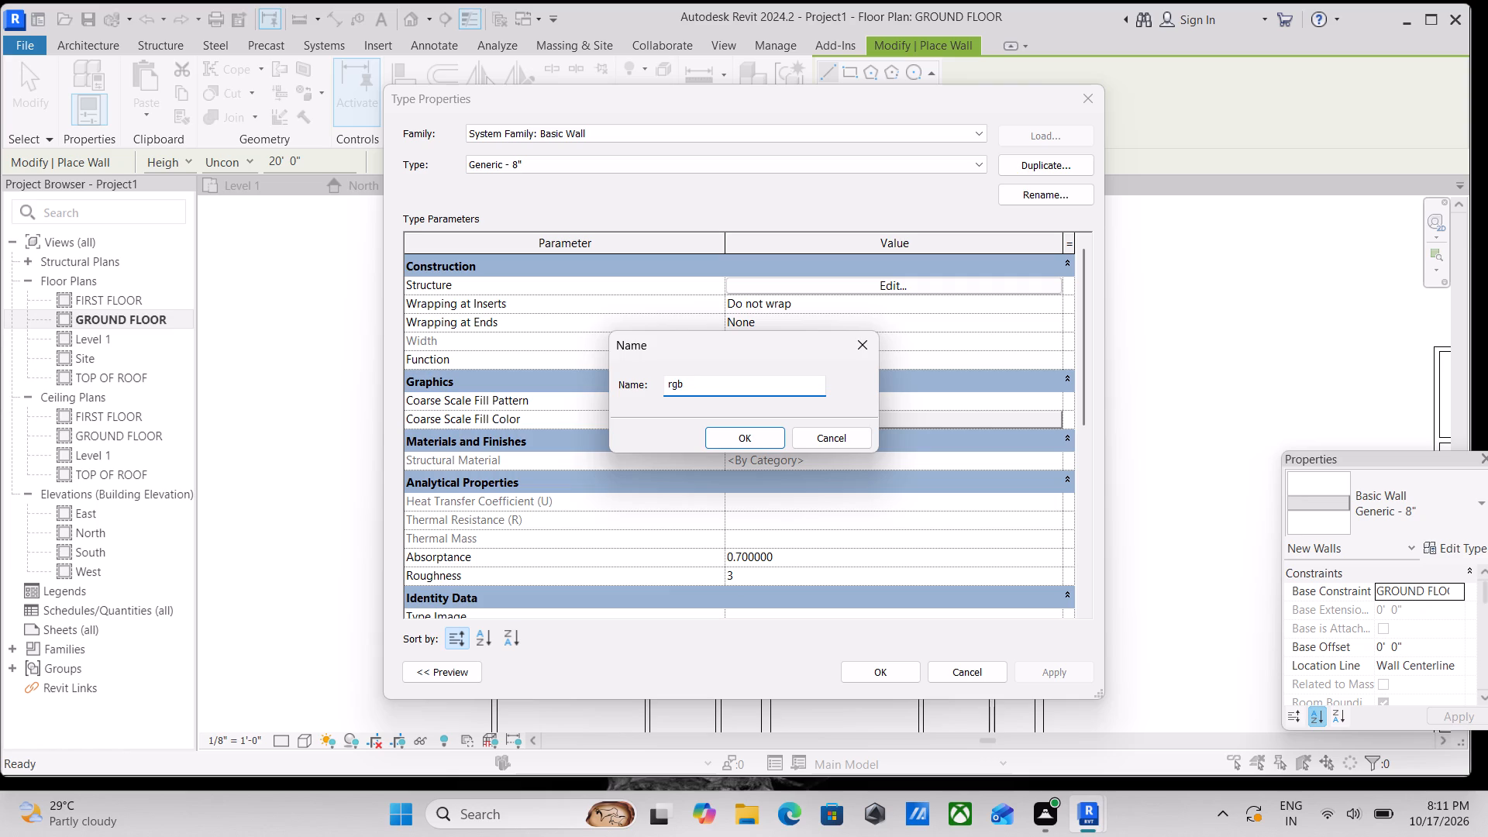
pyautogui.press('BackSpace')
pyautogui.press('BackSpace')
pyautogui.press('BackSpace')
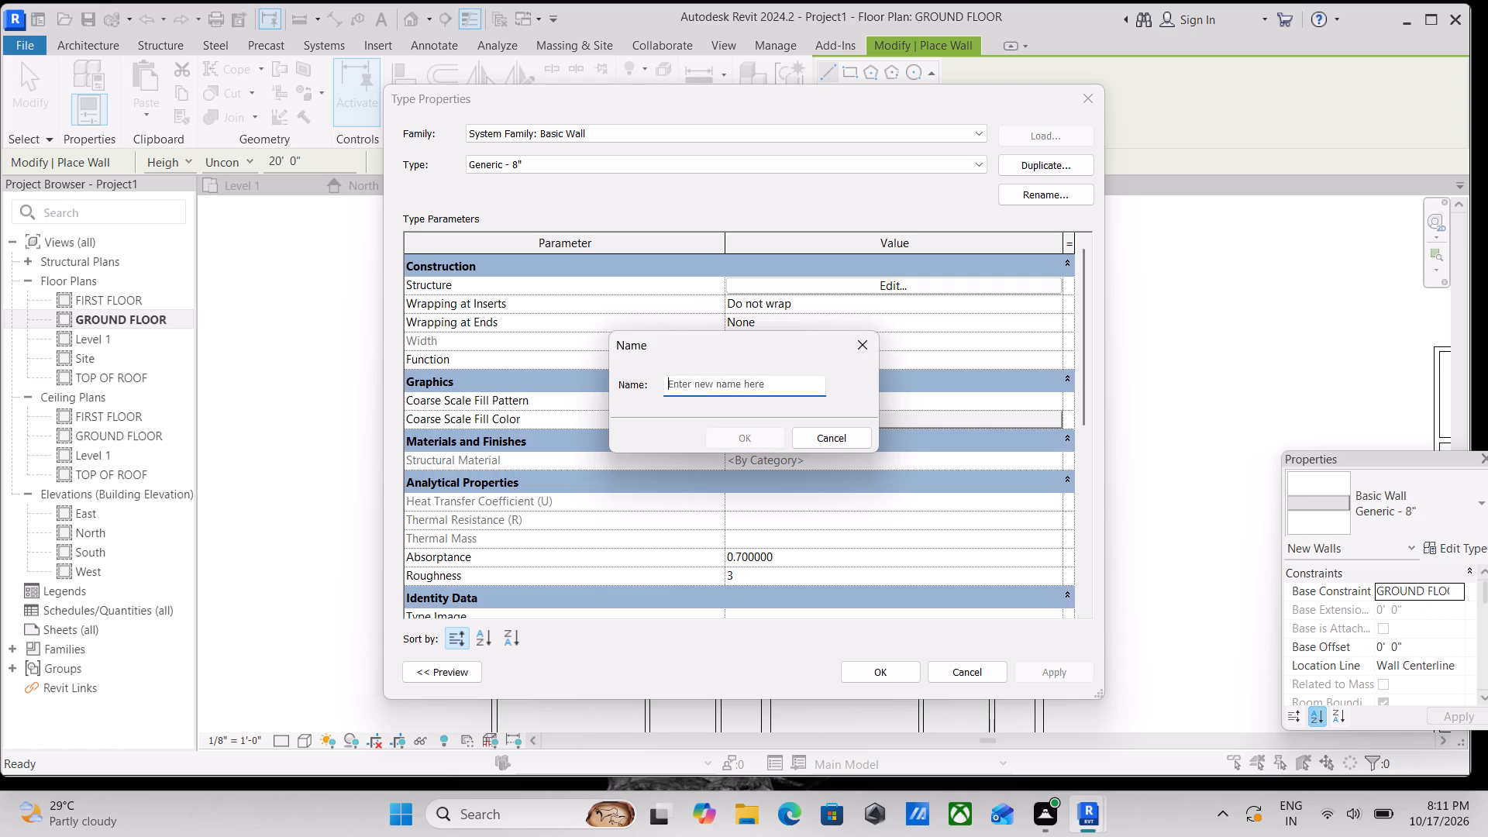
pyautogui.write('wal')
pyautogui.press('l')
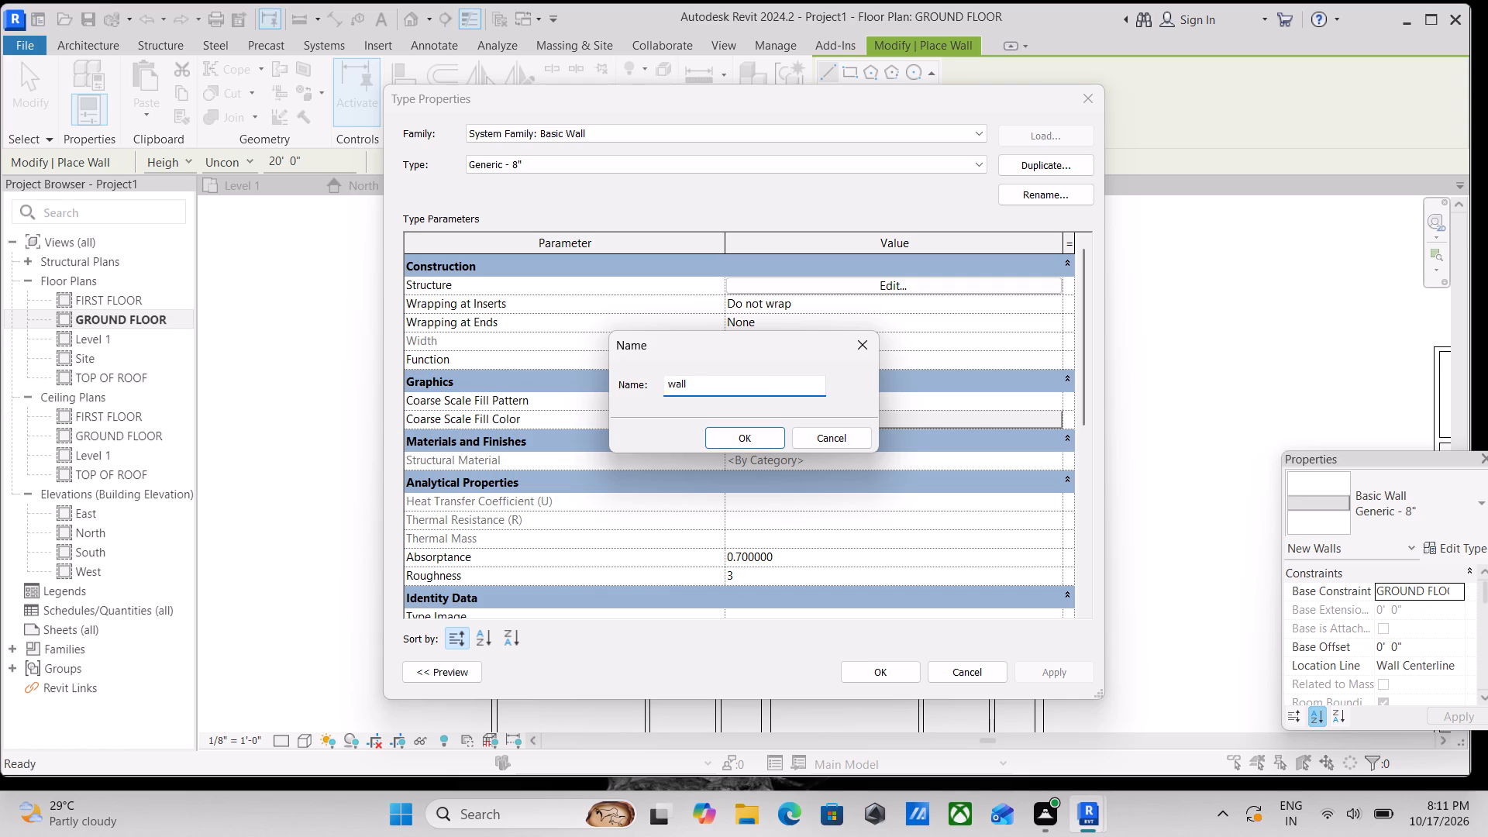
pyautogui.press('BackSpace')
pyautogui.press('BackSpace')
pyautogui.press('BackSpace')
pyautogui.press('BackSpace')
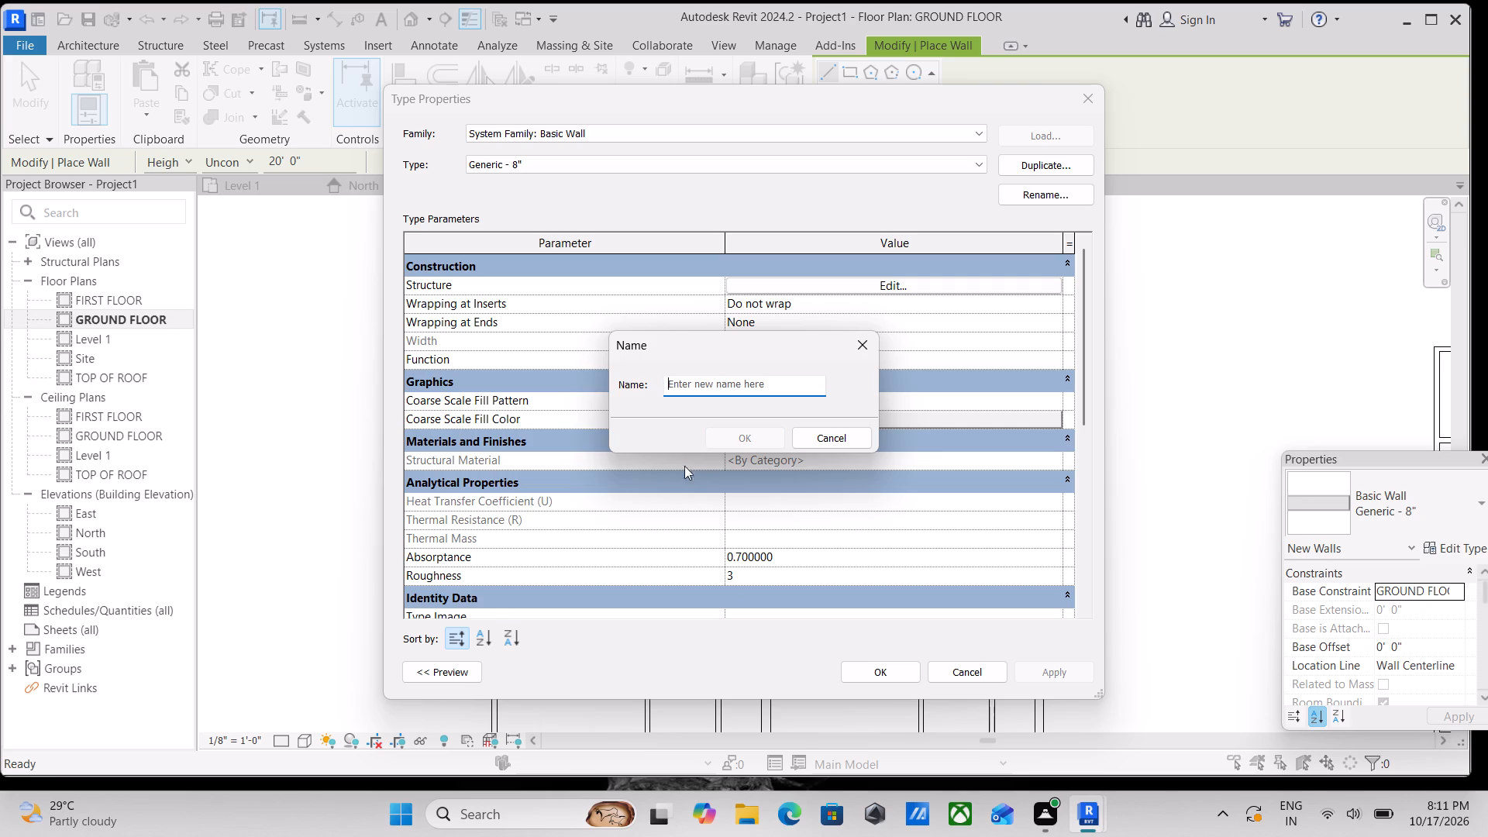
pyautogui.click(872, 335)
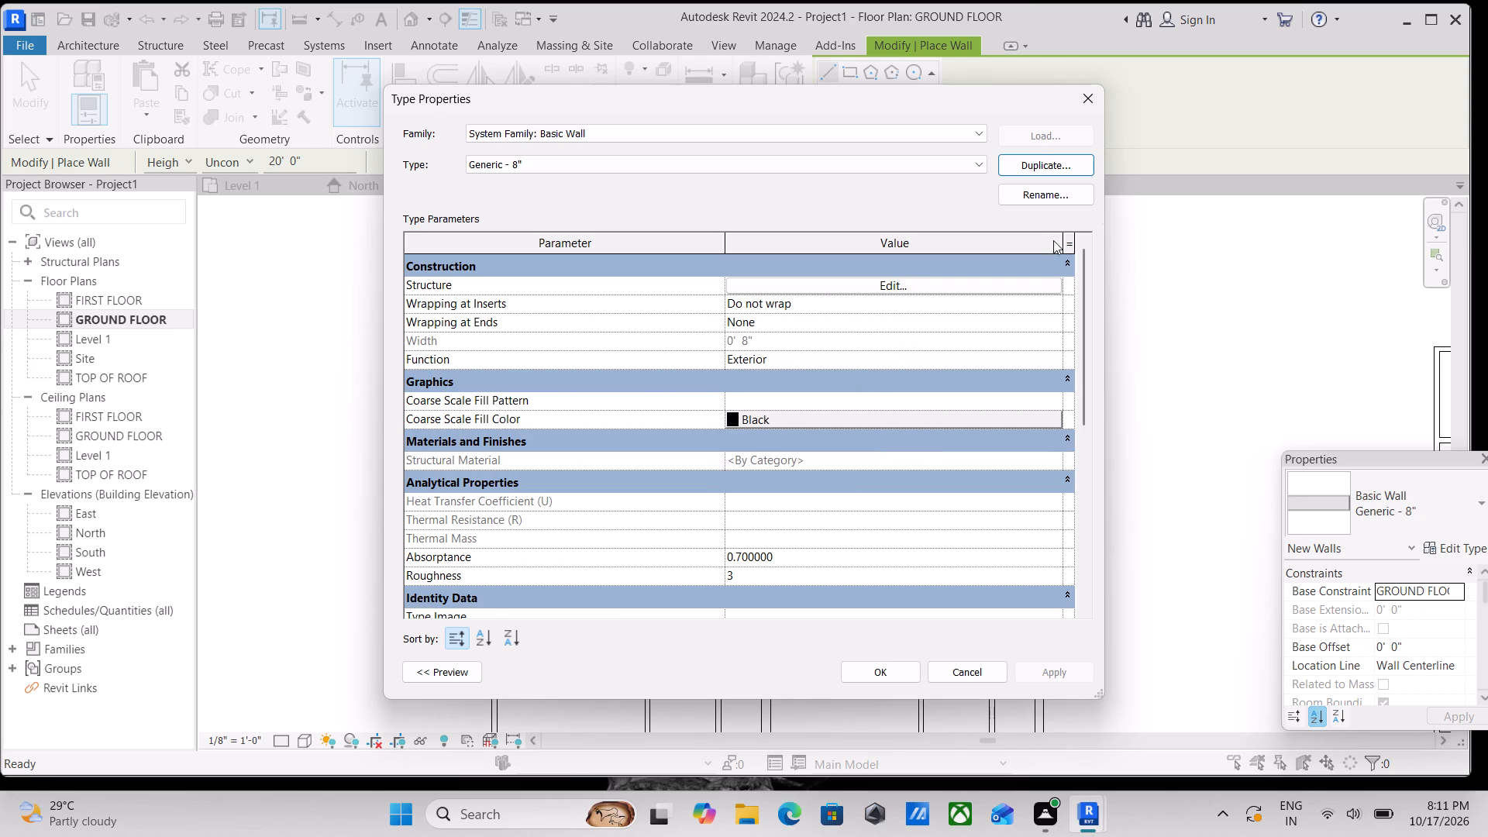
# Duplicate the Generic - 8" wall type under the name exeterior wall 9".
pyautogui.click(1031, 165)
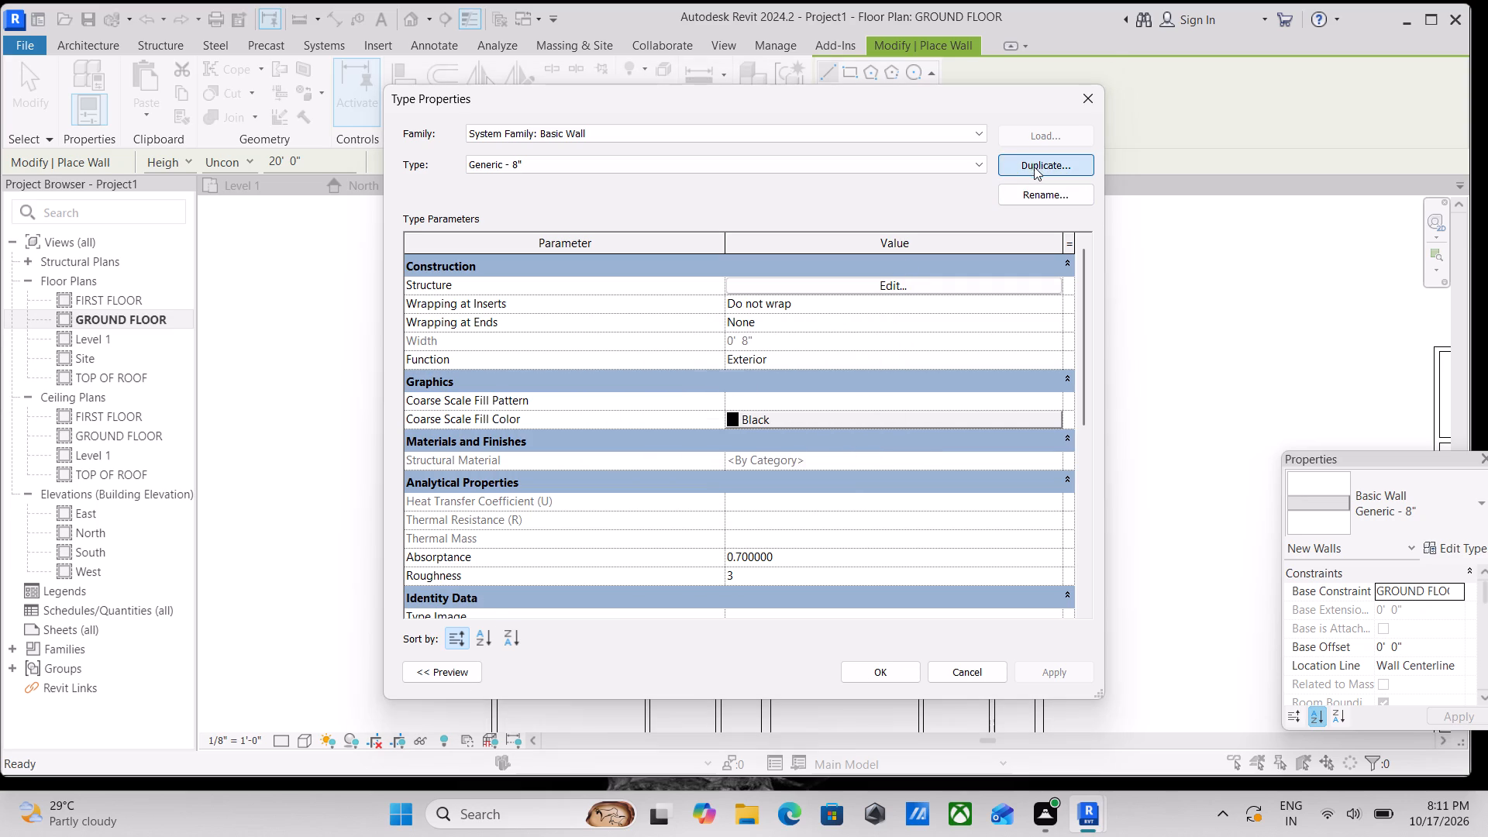
pyautogui.write('exe')
pyautogui.press('BackSpace')
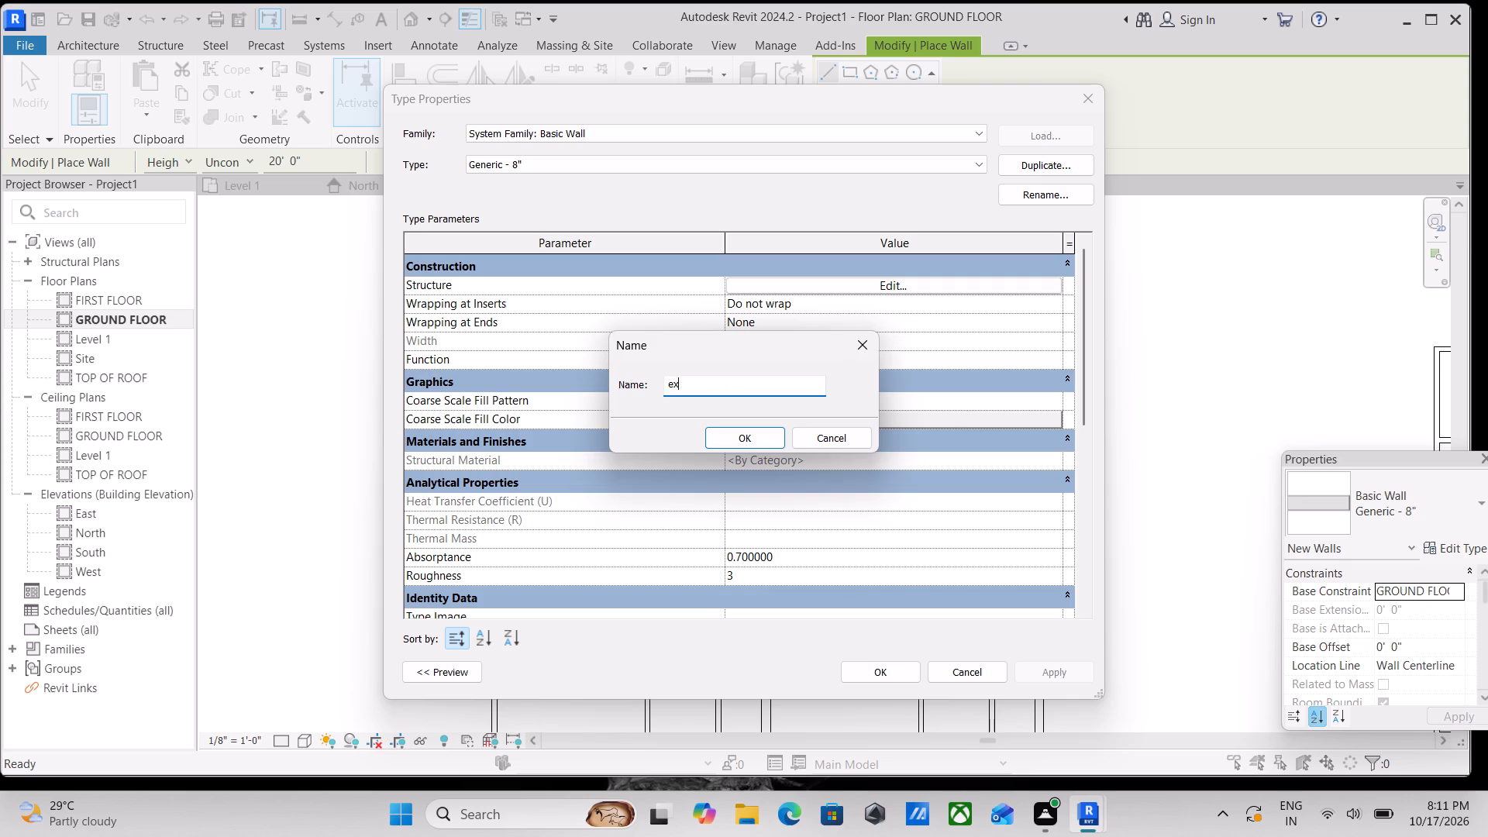
pyautogui.write('eterior')
pyautogui.press('space')
pyautogui.write('wall')
pyautogui.press('space')
pyautogui.press('9')
pyautogui.hotkey('shift', '"')
pyautogui.click(753, 445)
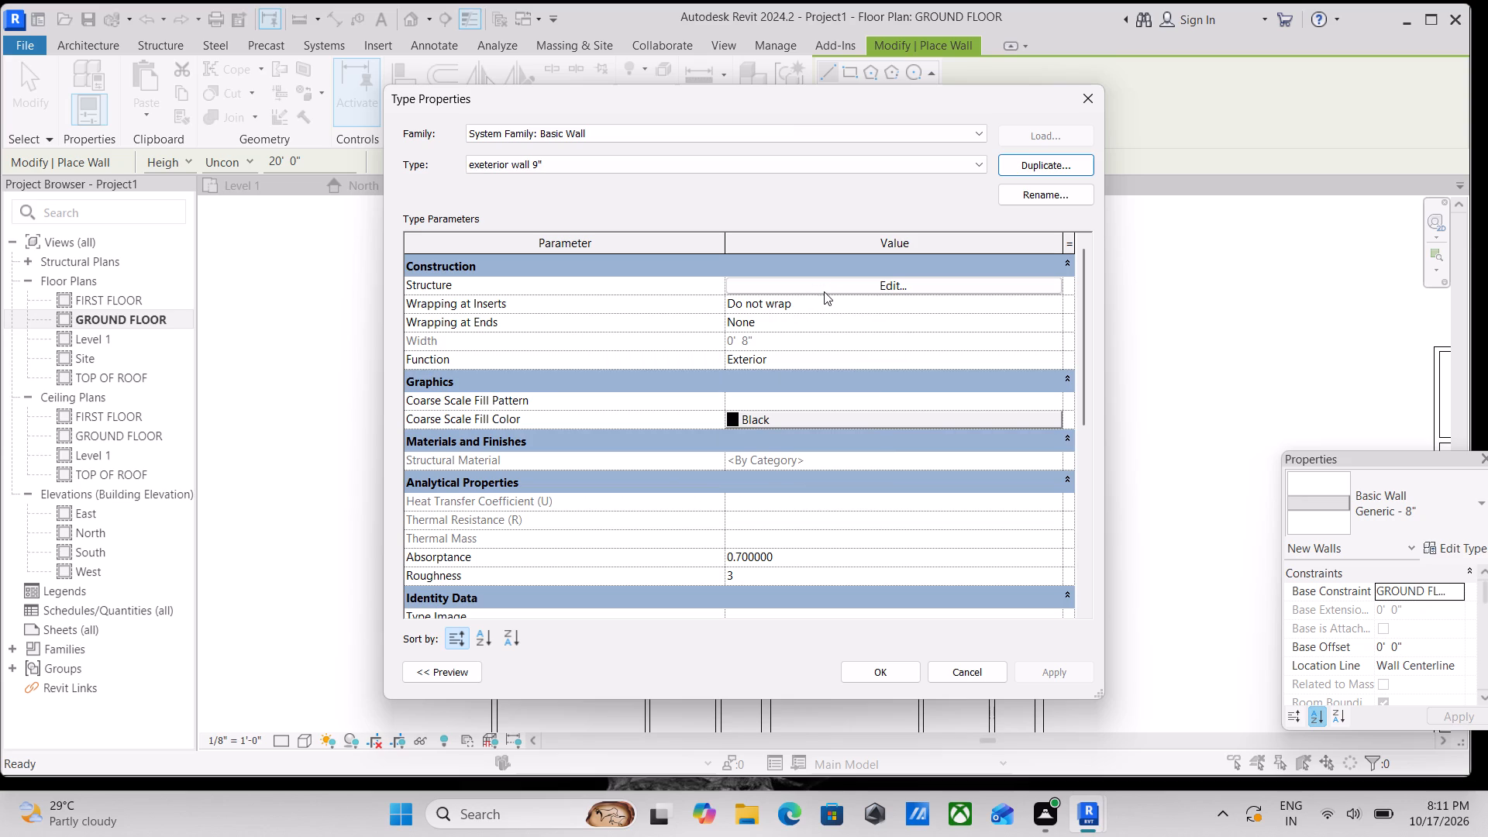
# Set the thickness of the wall type's Structure [1] layer to 9".
pyautogui.click(845, 284)
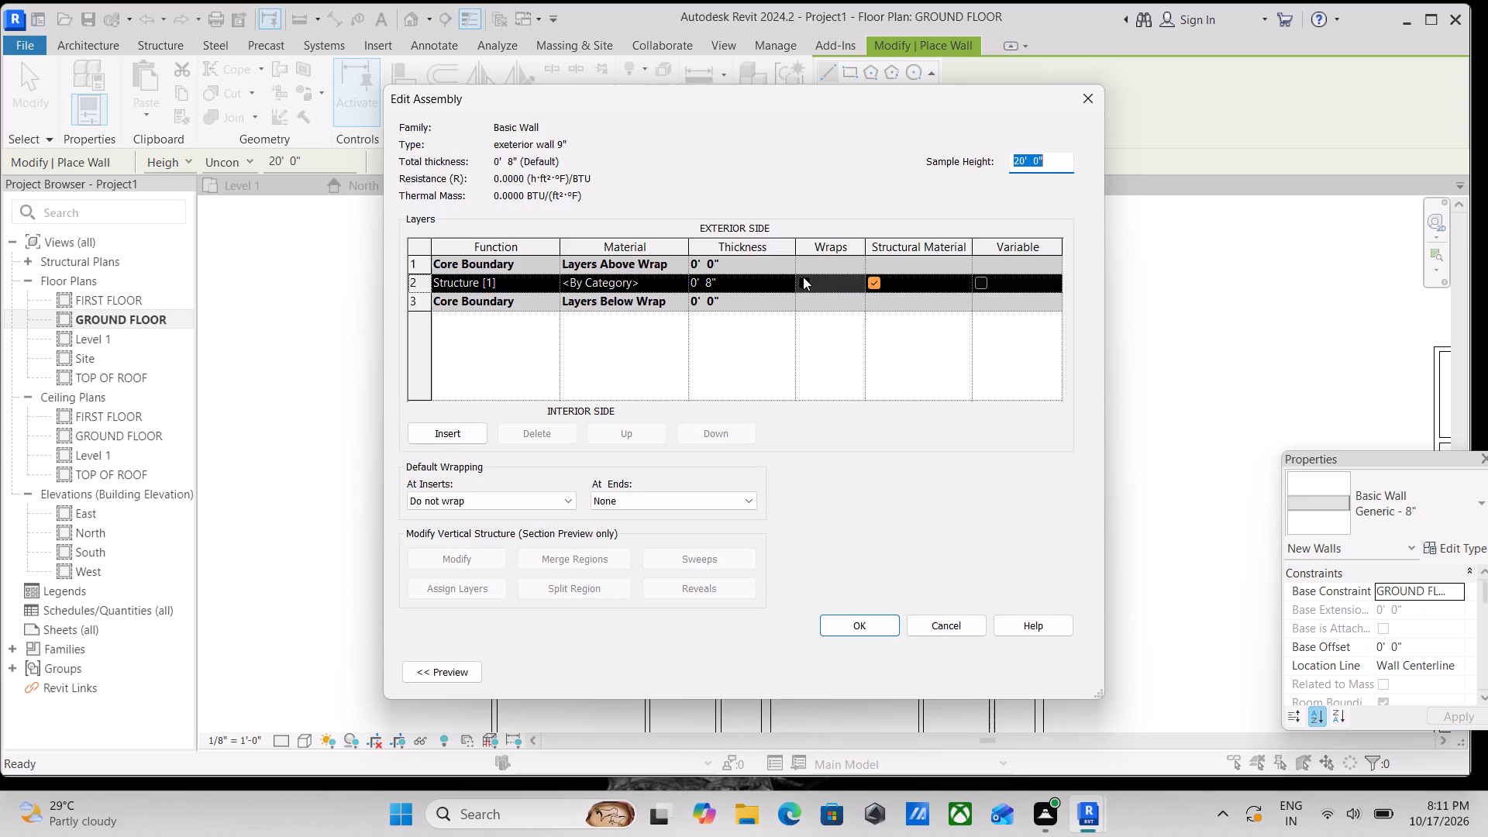
pyautogui.click(743, 283)
pyautogui.press('9')
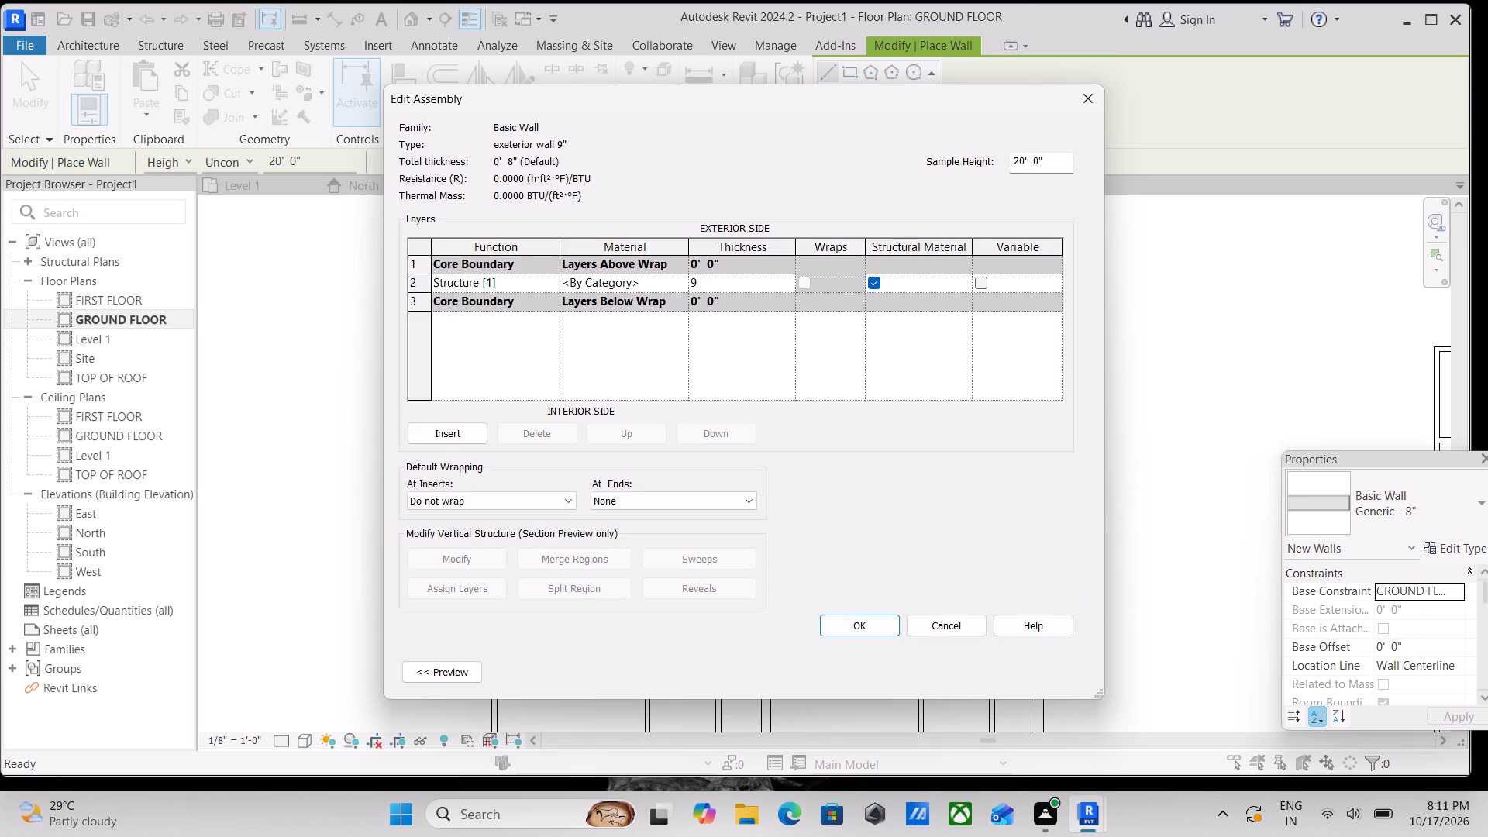
pyautogui.hotkey('shift', '"')
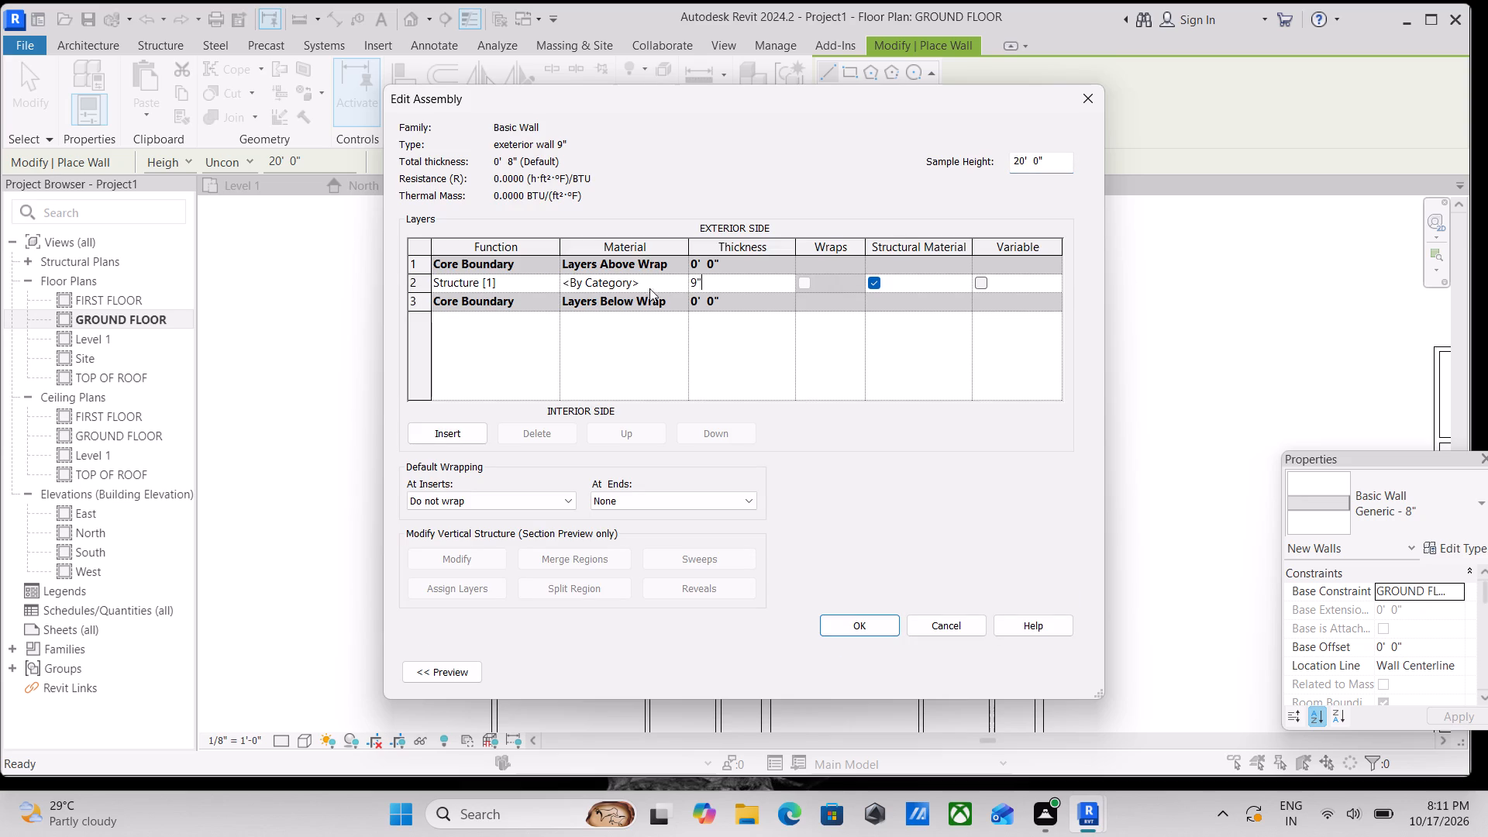
# Open the material selection for the Structure [1] layer and create a new material.
pyautogui.click(642, 281)
pyautogui.click(679, 283)
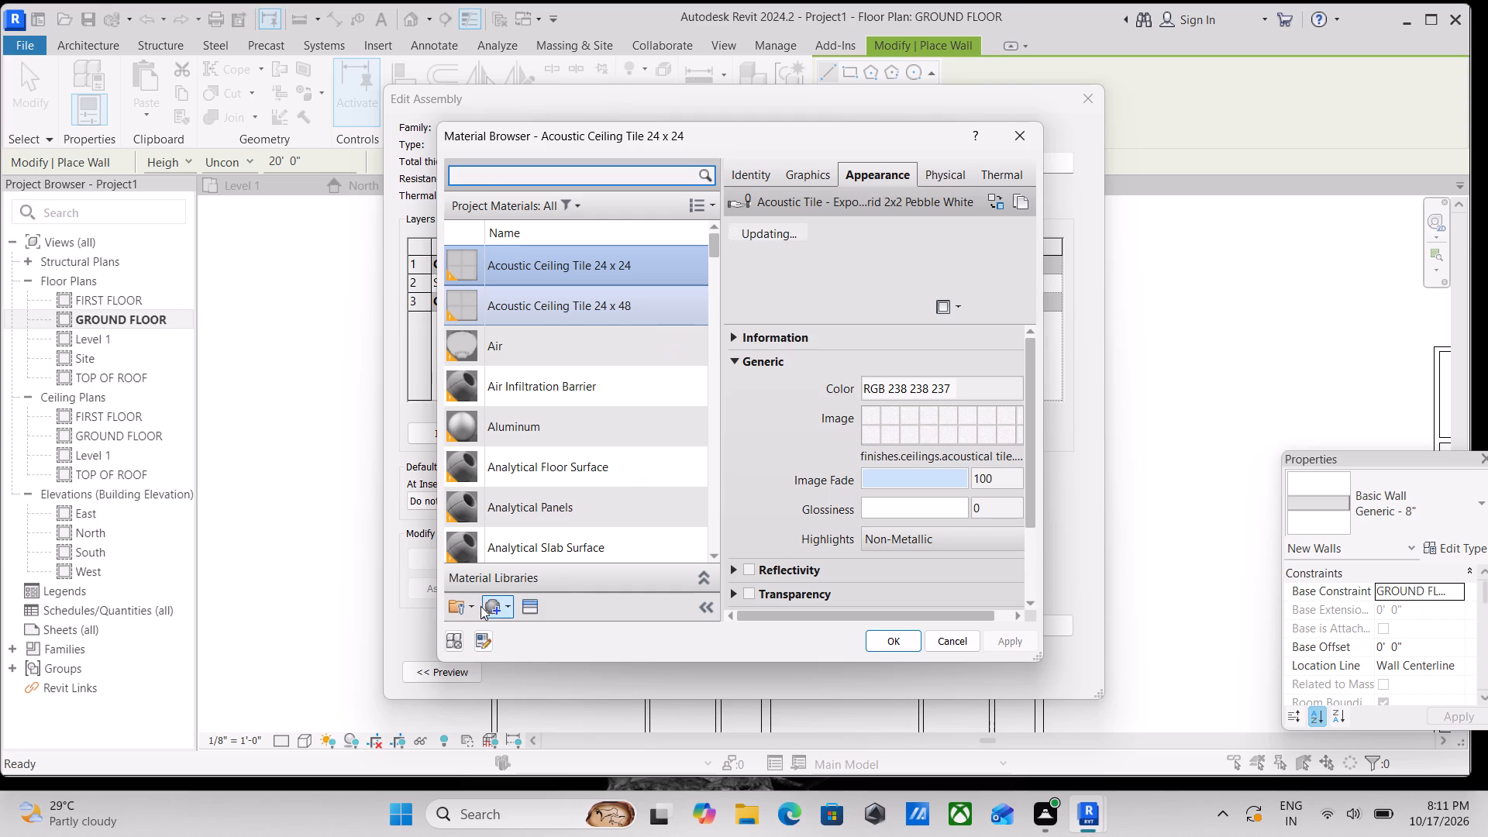
pyautogui.click(491, 608)
pyautogui.click(511, 634)
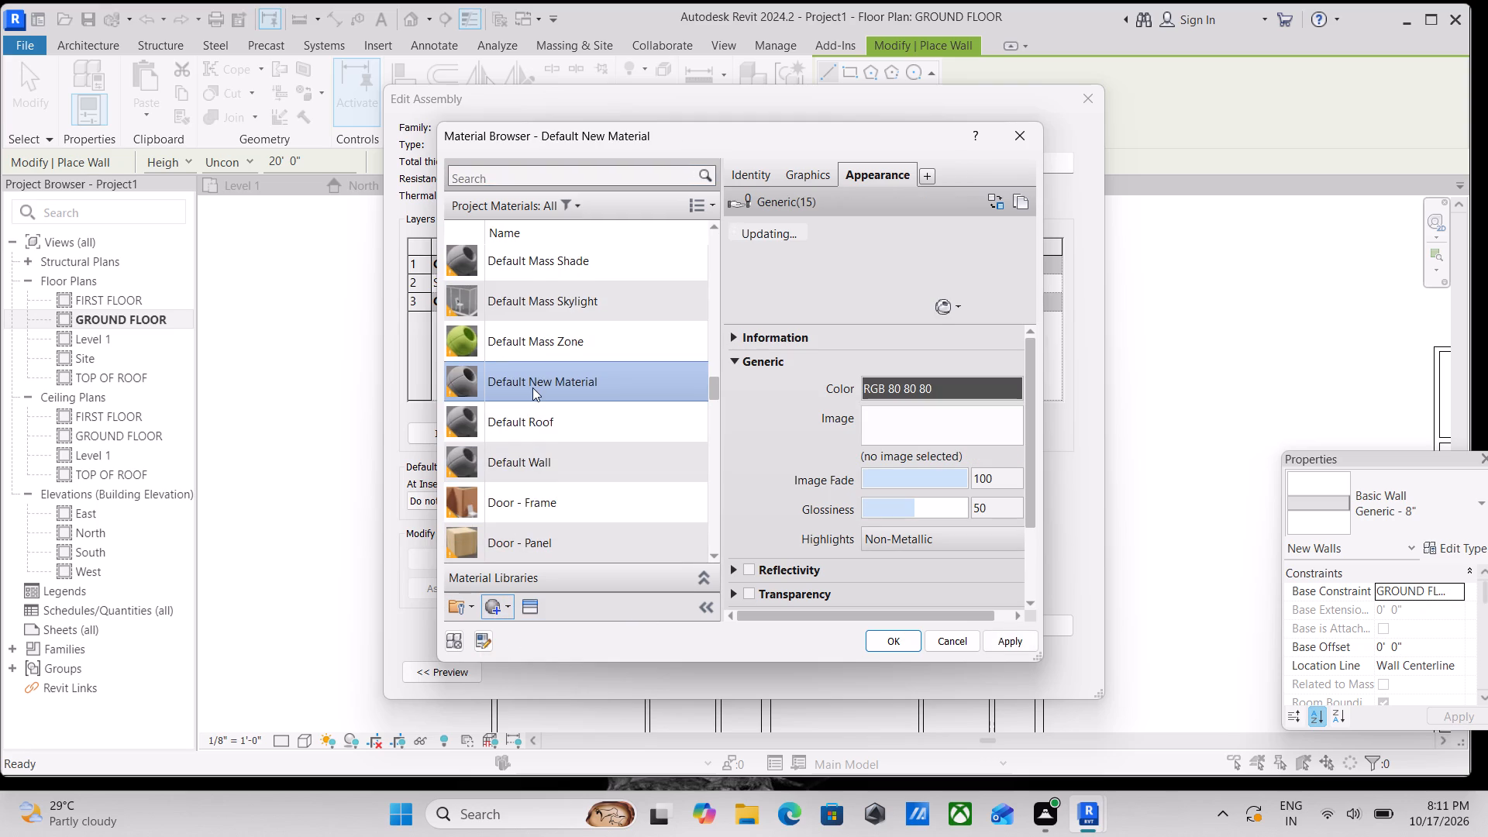
# Rename the new material as main exeterior wall coour and assign it to the wall's Structure [1] layer.
pyautogui.rightClick(532, 387)
pyautogui.click(585, 467)
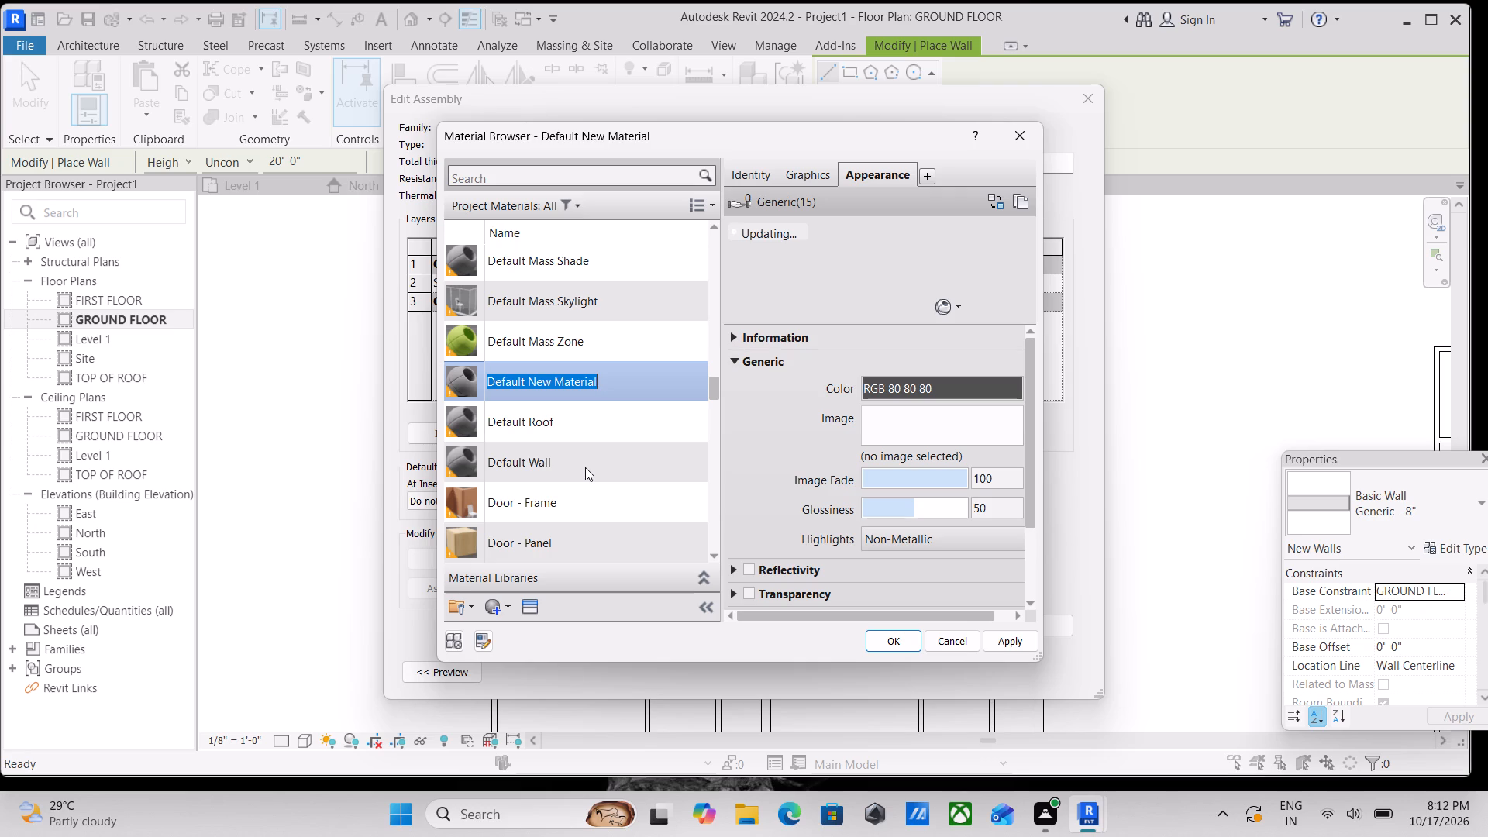
pyautogui.write('main')
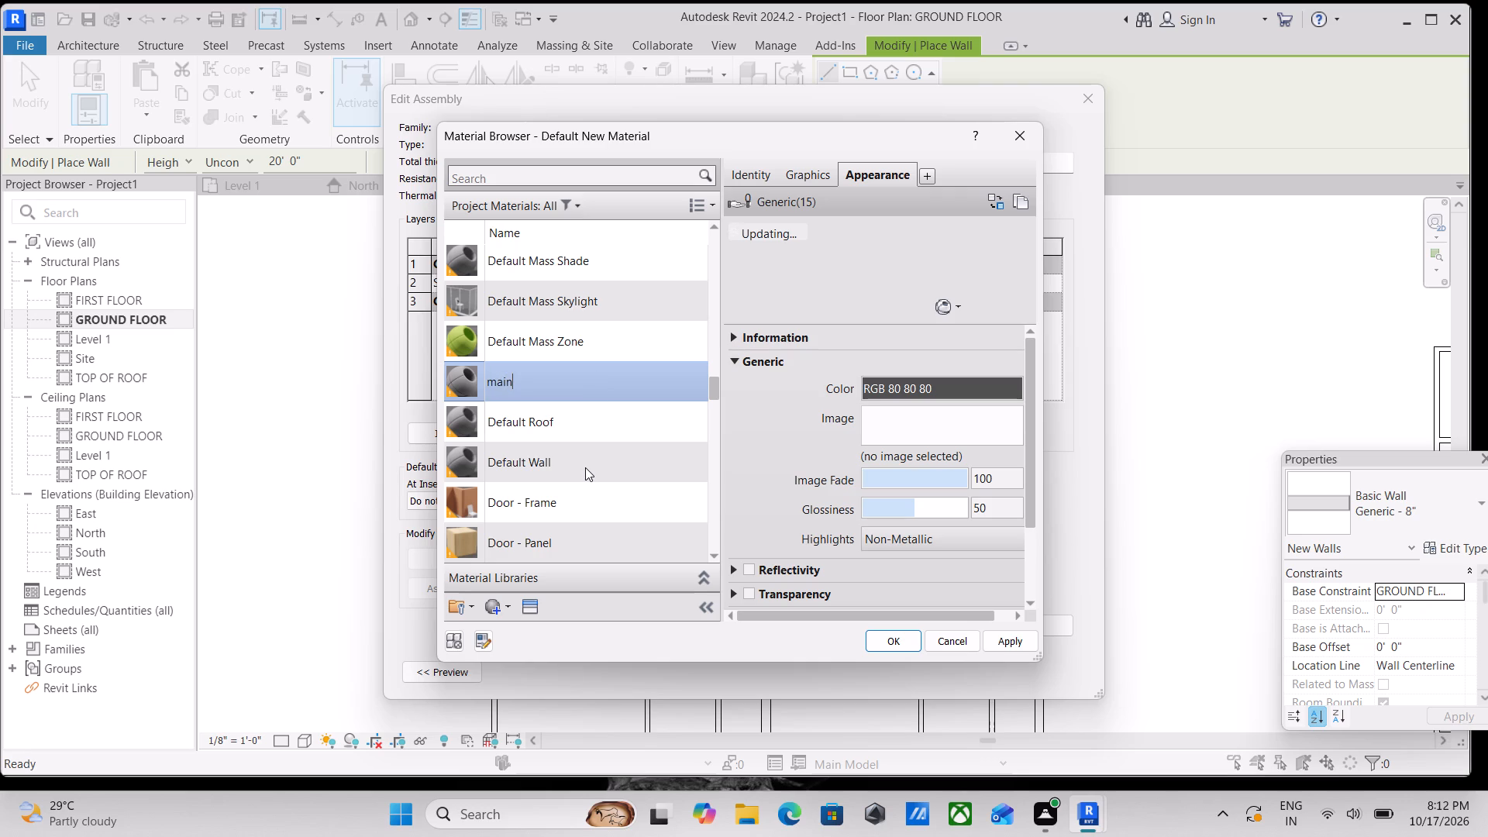
pyautogui.press('space')
pyautogui.write('ex')
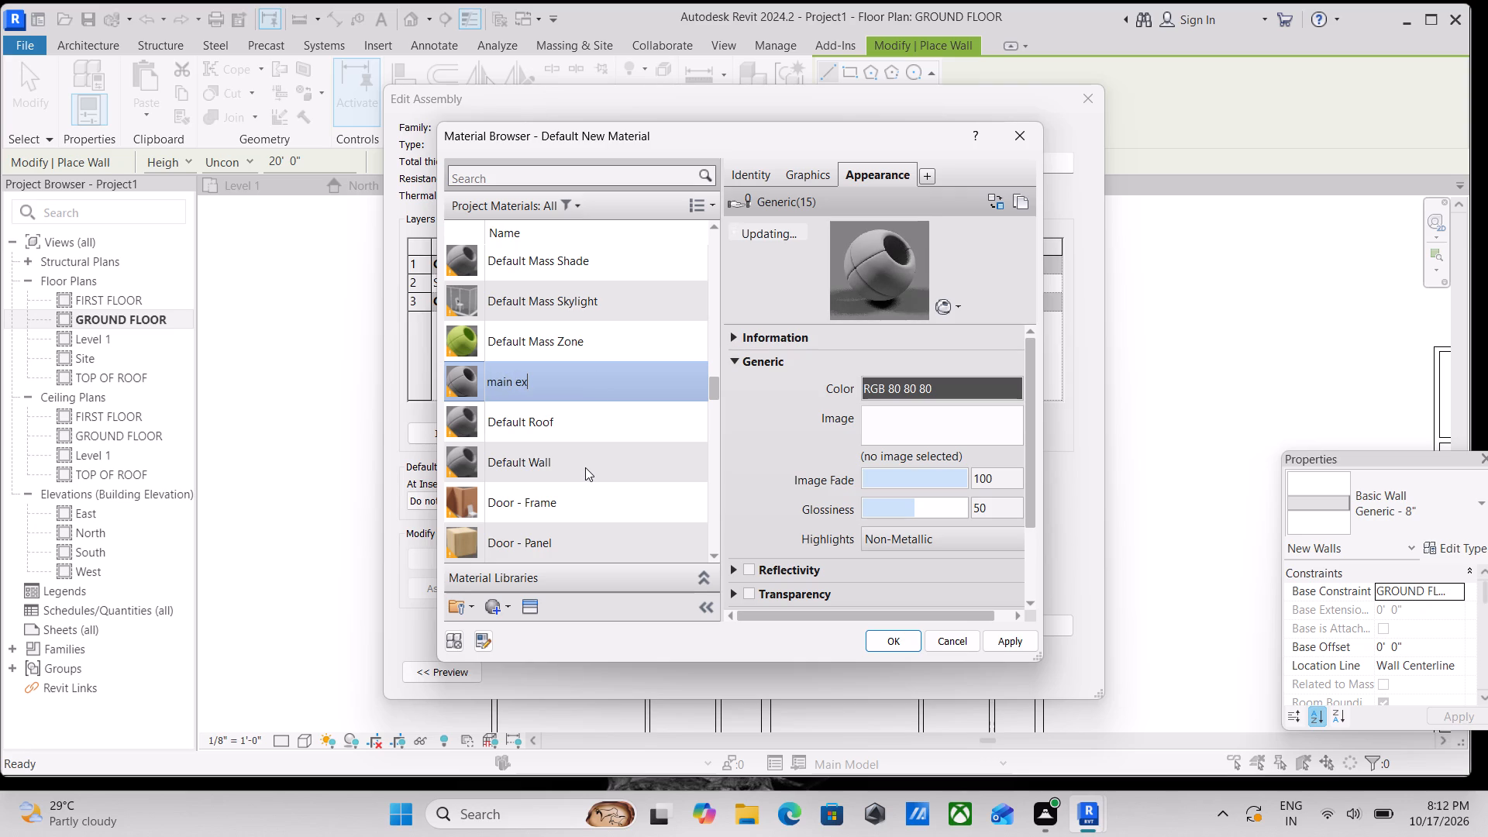
pyautogui.press('e')
pyautogui.write('teruo')
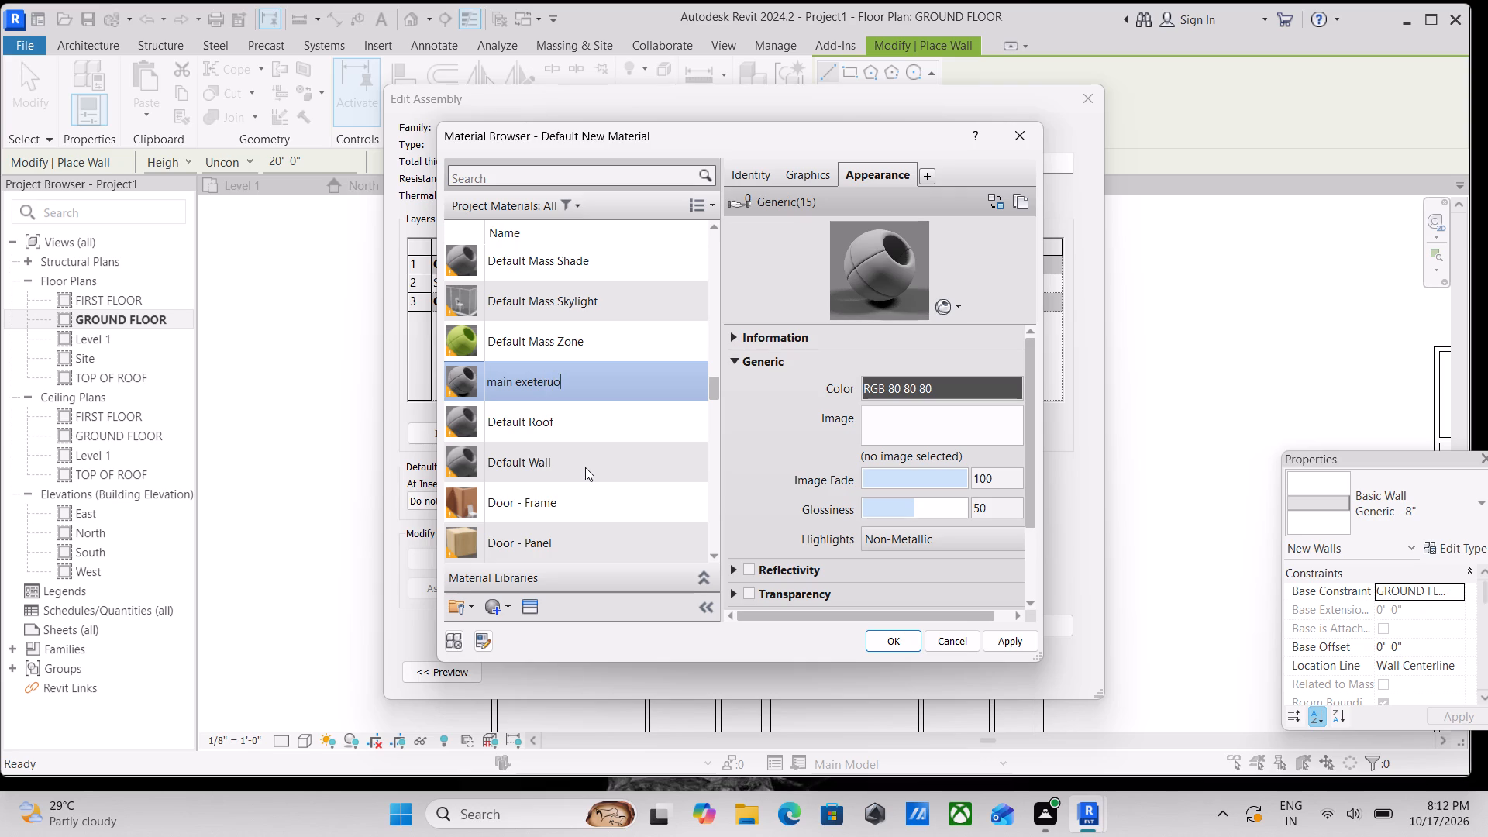
pyautogui.press('BackSpace')
pyautogui.press('BackSpace')
pyautogui.write('ior')
pyautogui.press('space')
pyautogui.write('wall')
pyautogui.press('space')
pyautogui.write('co')
pyautogui.write('our')
pyautogui.click(1004, 645)
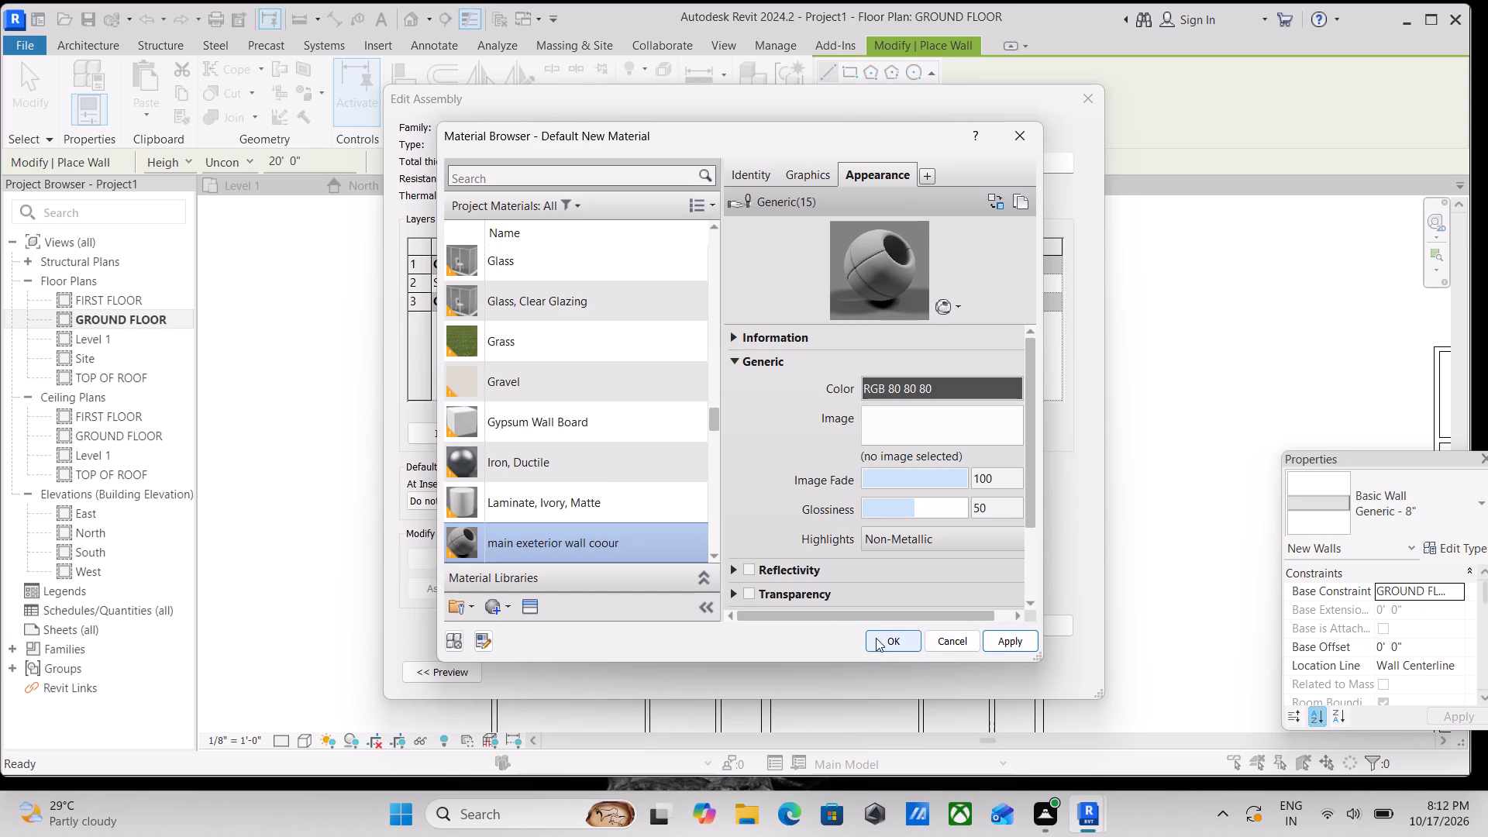
pyautogui.click(1024, 653)
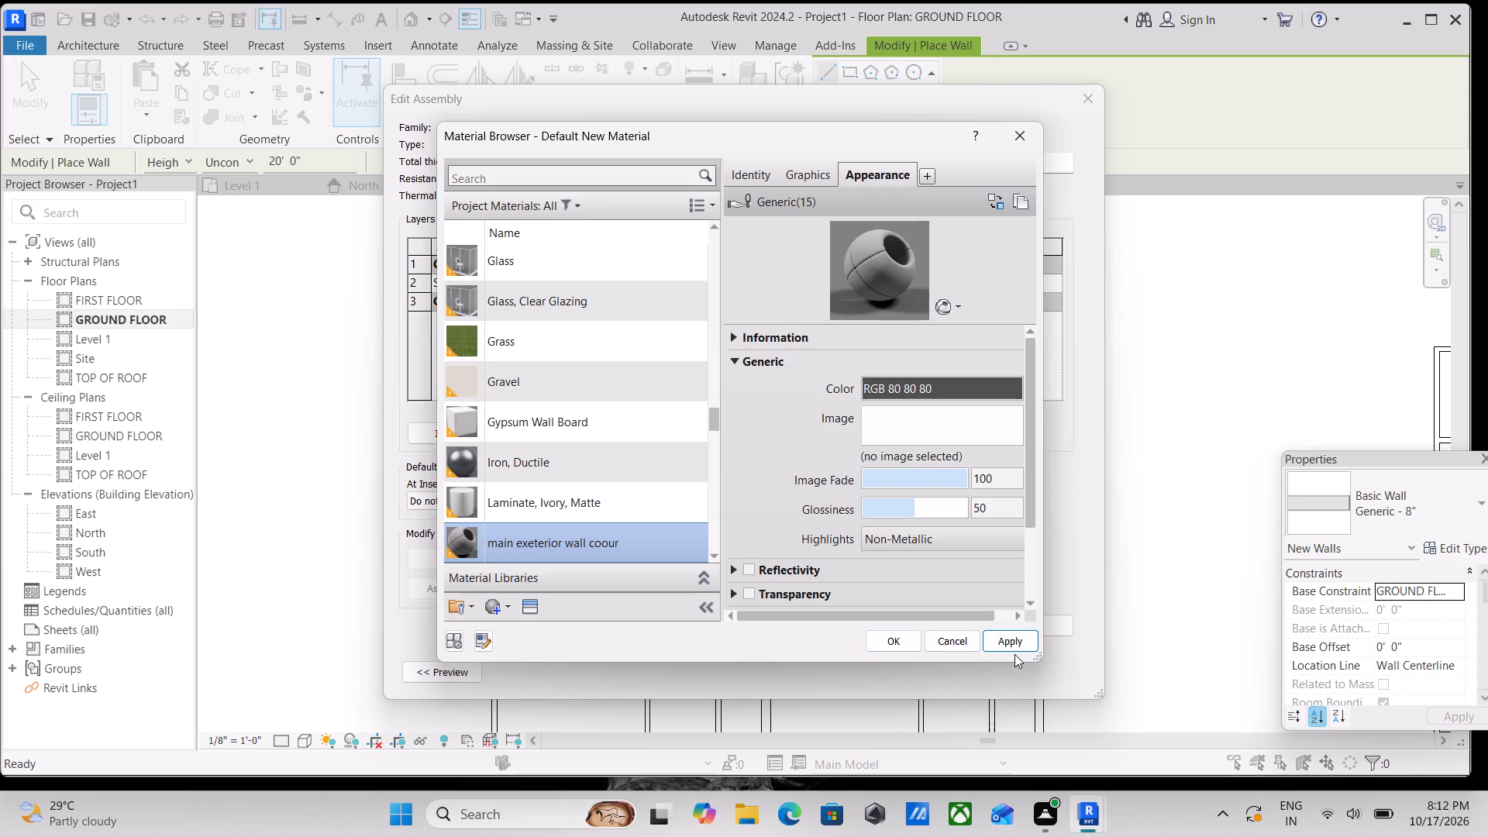
pyautogui.click(1014, 654)
pyautogui.click(998, 648)
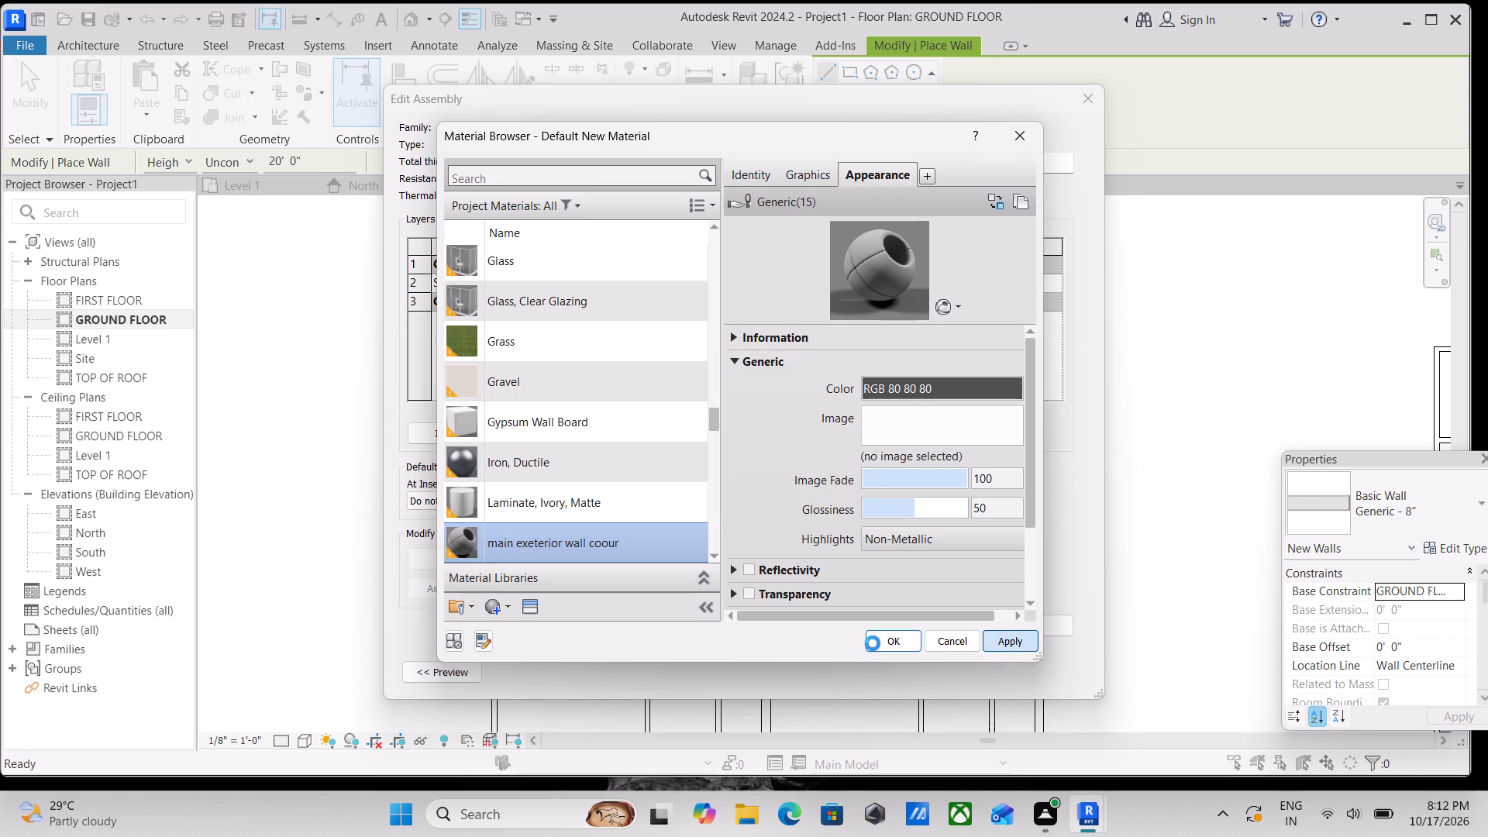
pyautogui.click(873, 643)
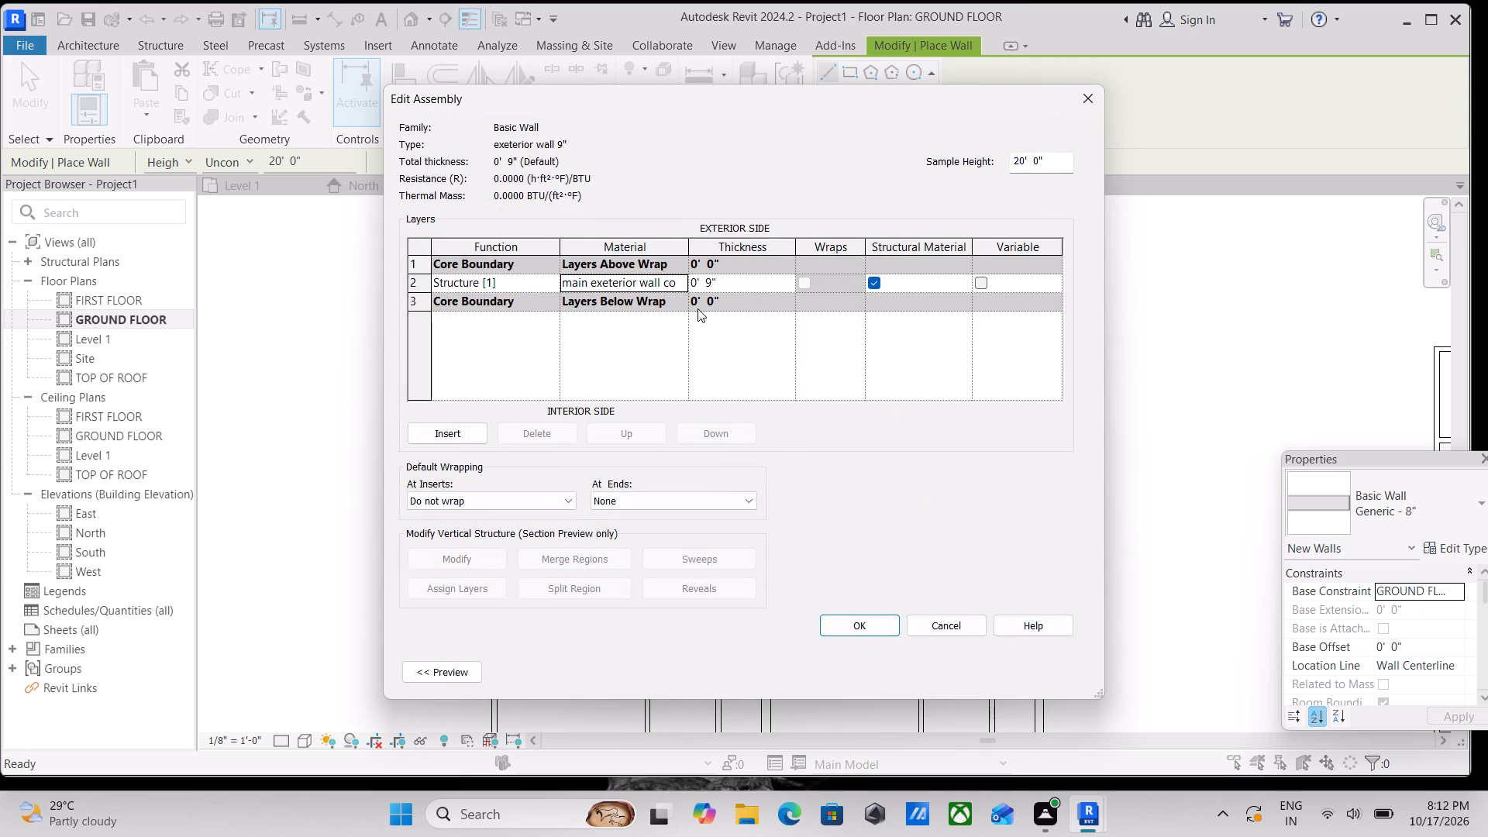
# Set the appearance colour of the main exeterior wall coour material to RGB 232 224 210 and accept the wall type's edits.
pyautogui.click(650, 281)
pyautogui.click(677, 279)
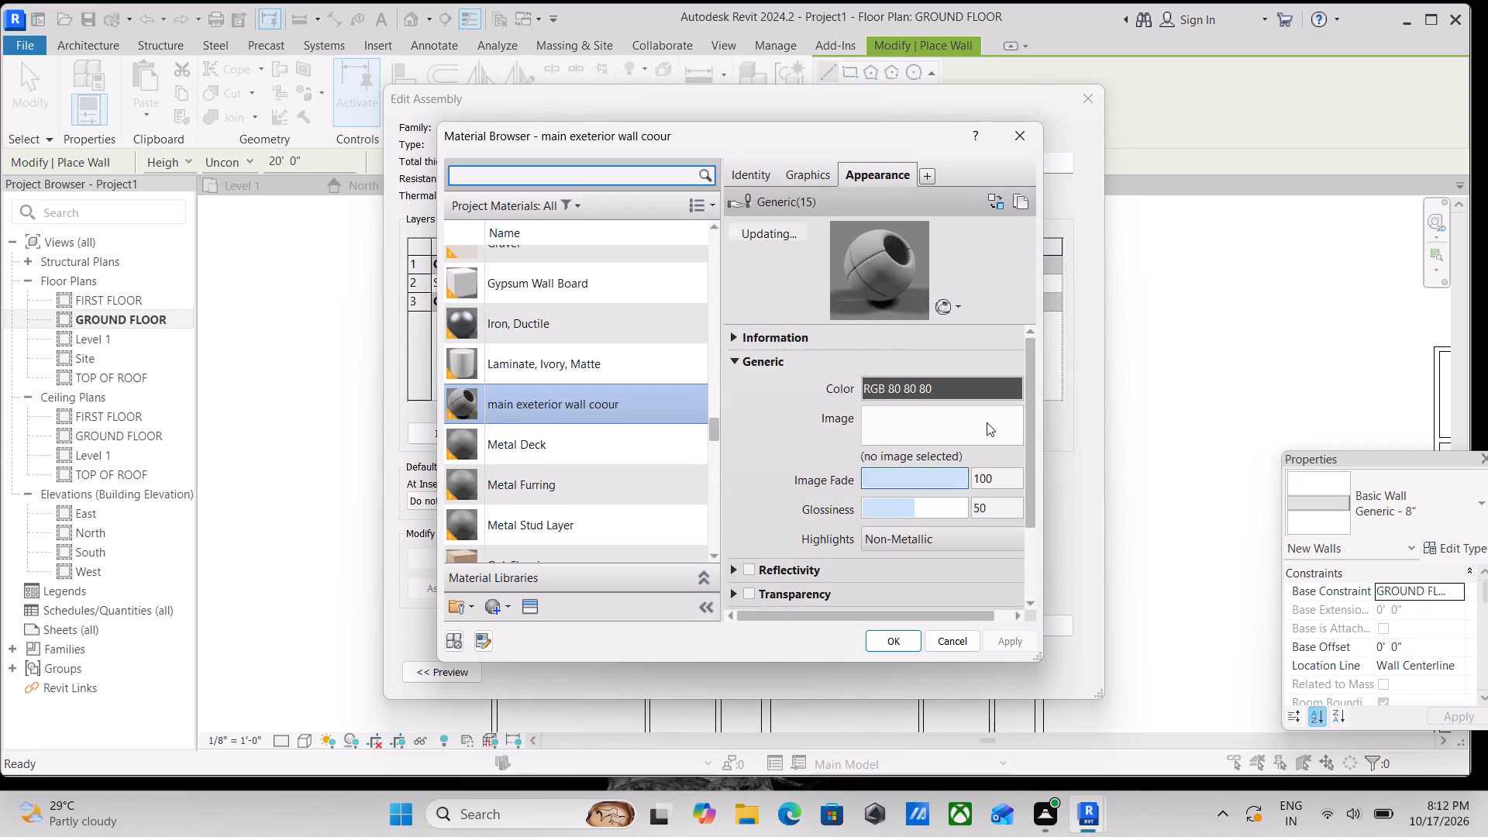
pyautogui.click(969, 381)
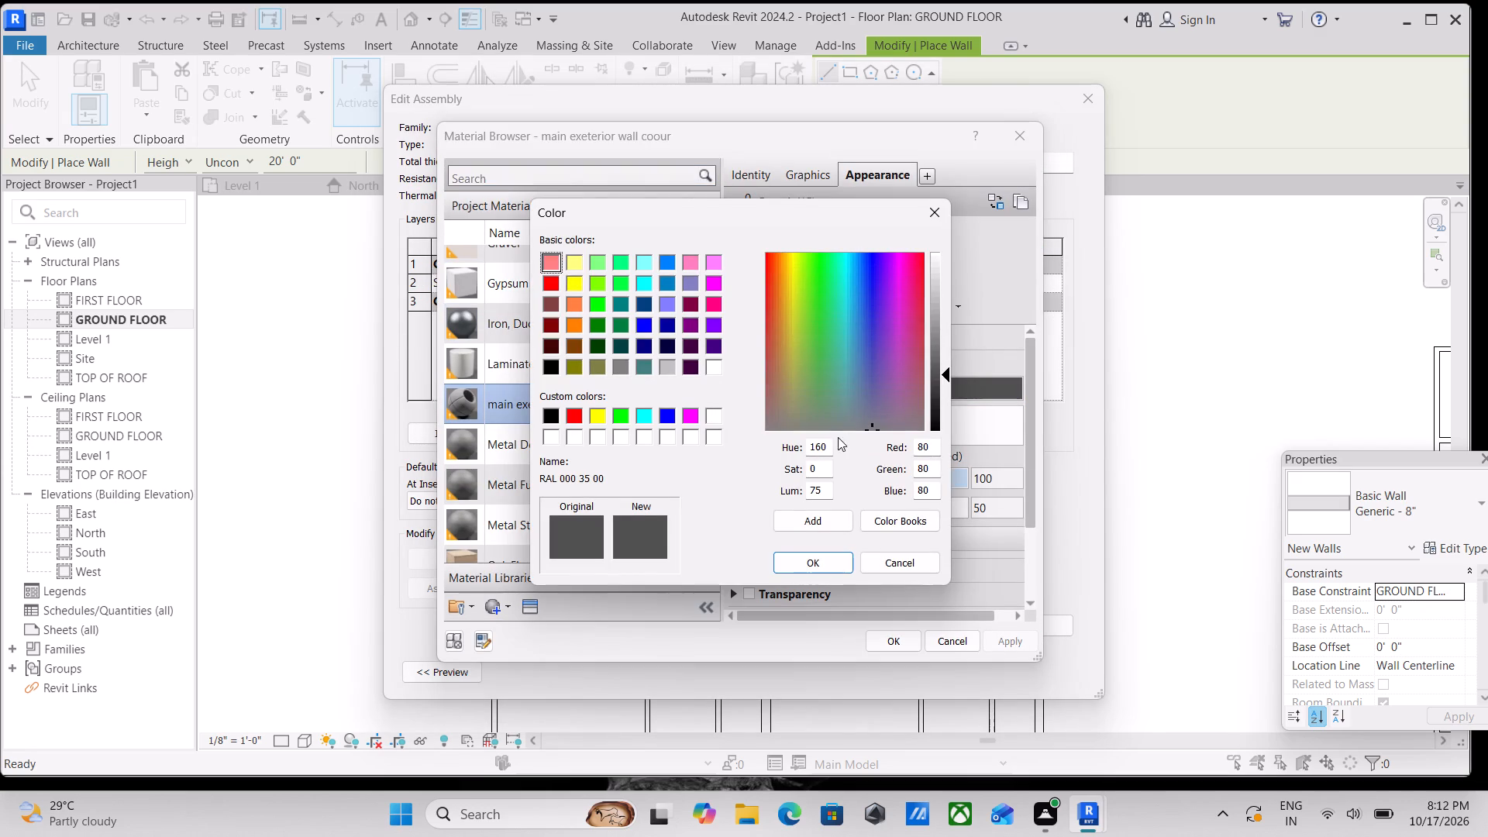
pyautogui.moveTo(936, 452); pyautogui.dragTo(901, 449)
pyautogui.write('232')
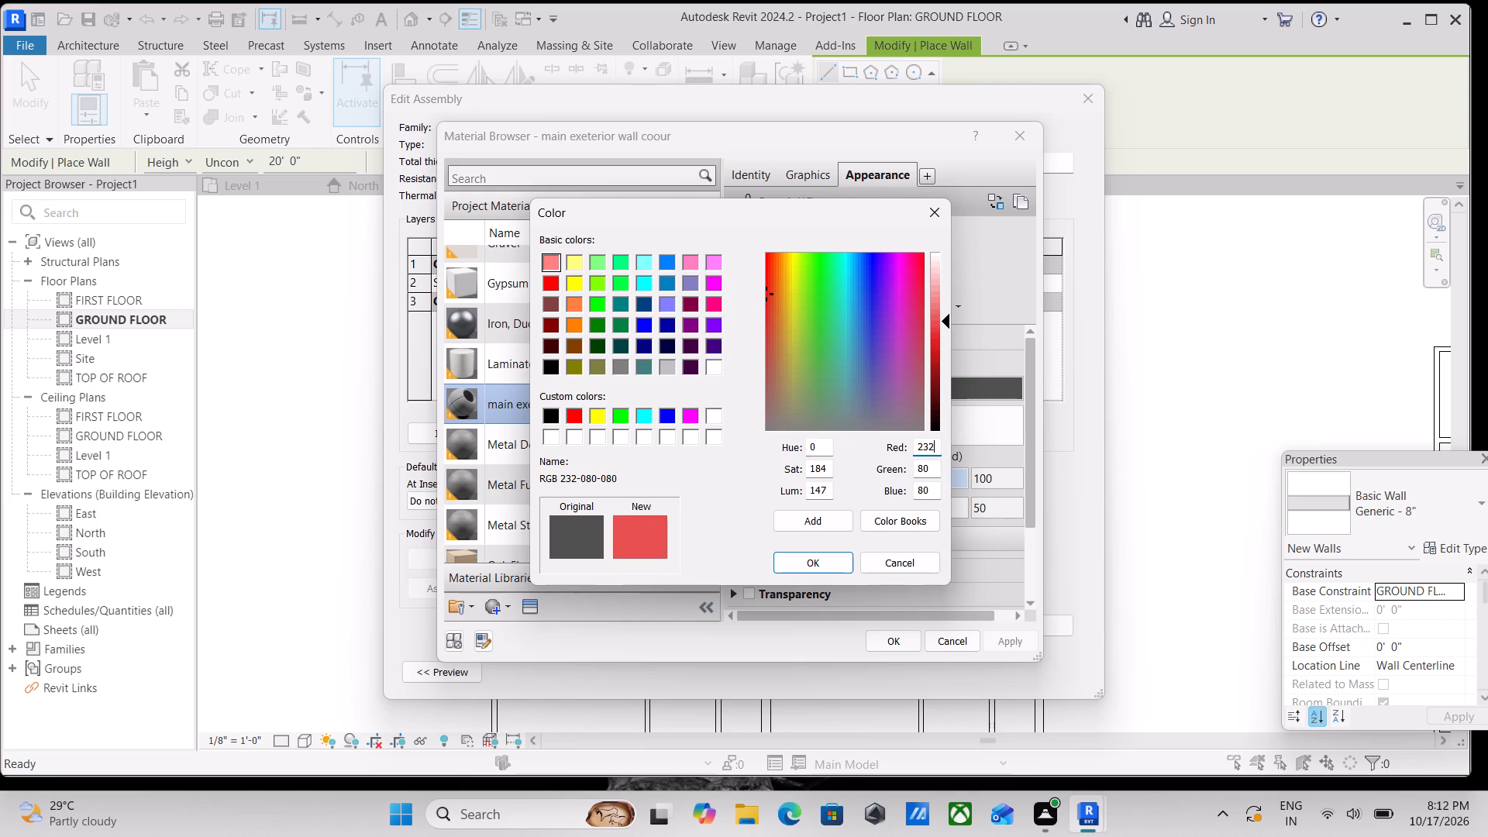
pyautogui.moveTo(935, 462); pyautogui.dragTo(901, 465)
pyautogui.write('224')
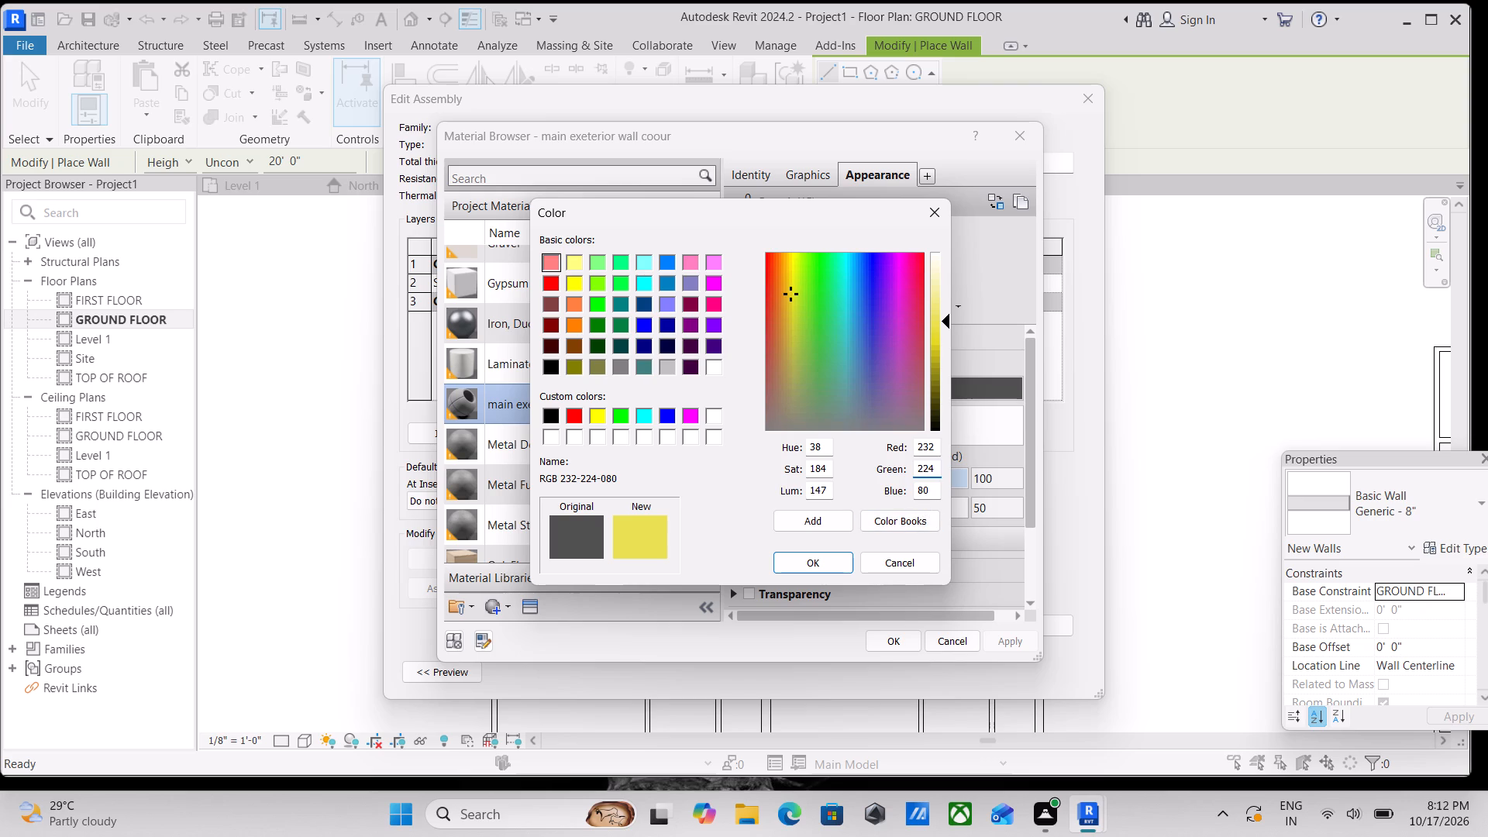
pyautogui.moveTo(932, 487); pyautogui.dragTo(895, 488)
pyautogui.write('210')
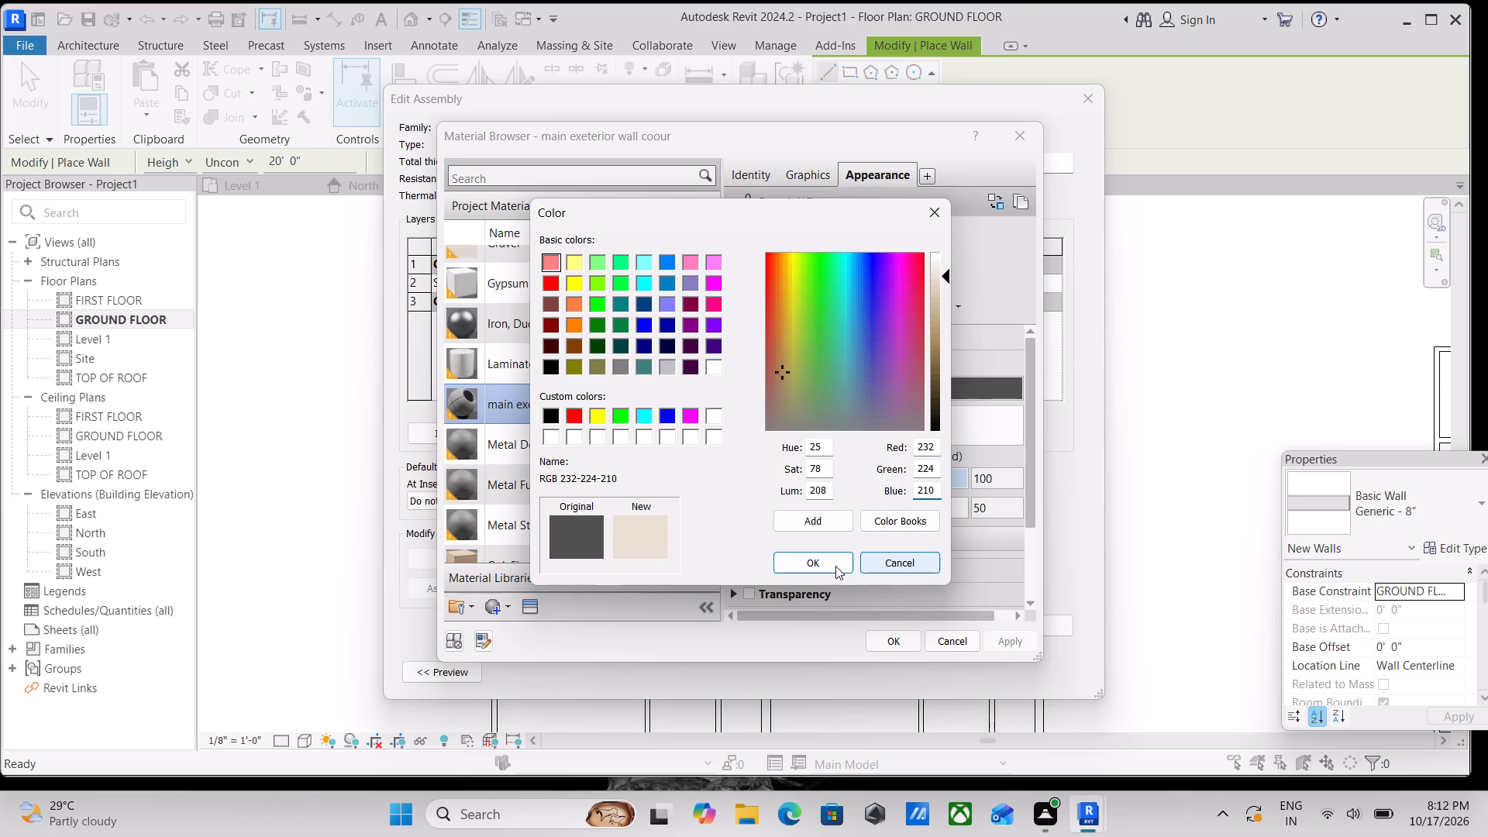
pyautogui.click(820, 563)
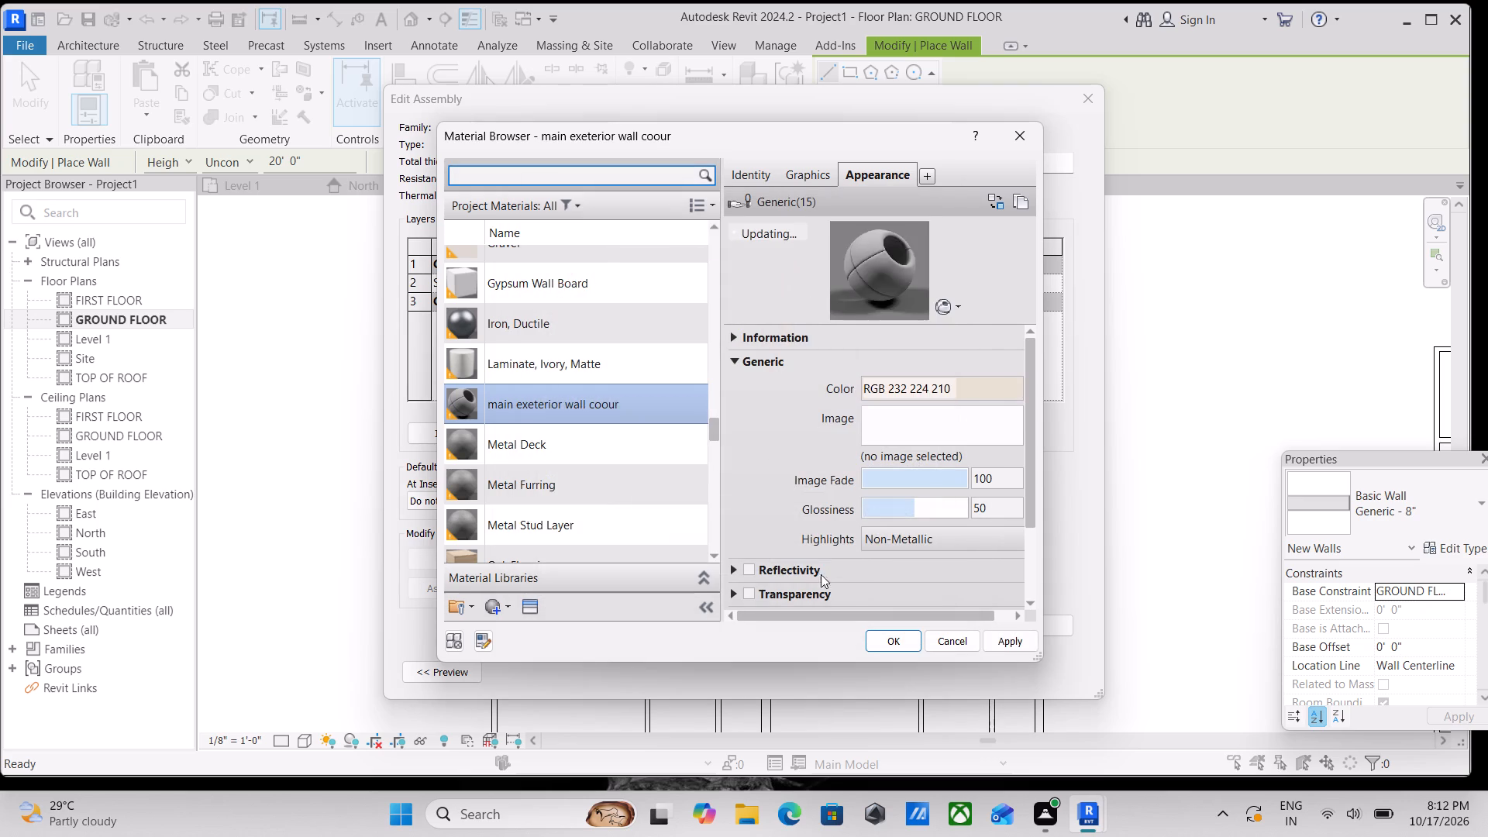
pyautogui.click(1009, 639)
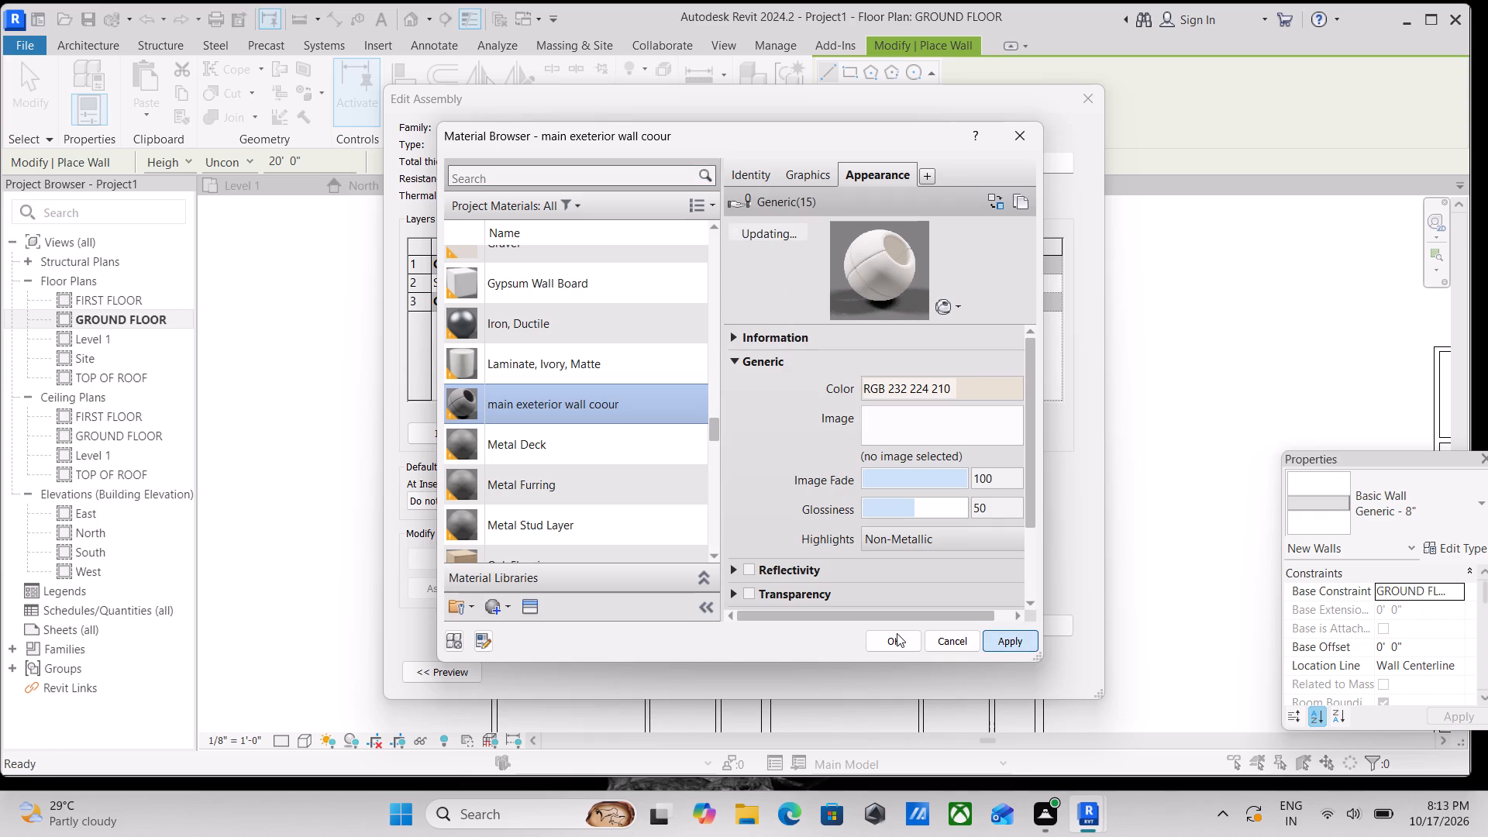
pyautogui.click(889, 640)
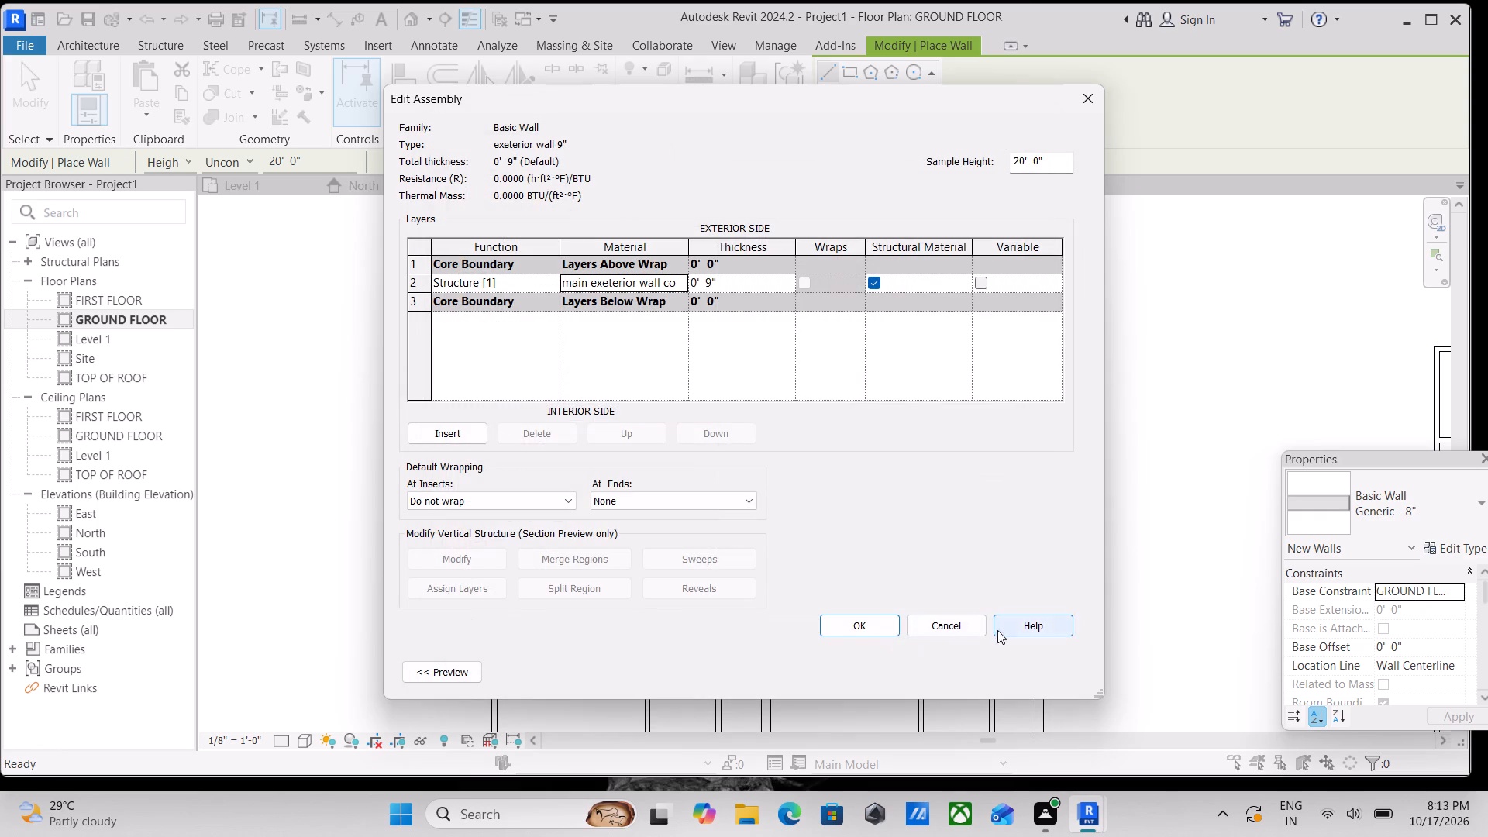
pyautogui.click(842, 627)
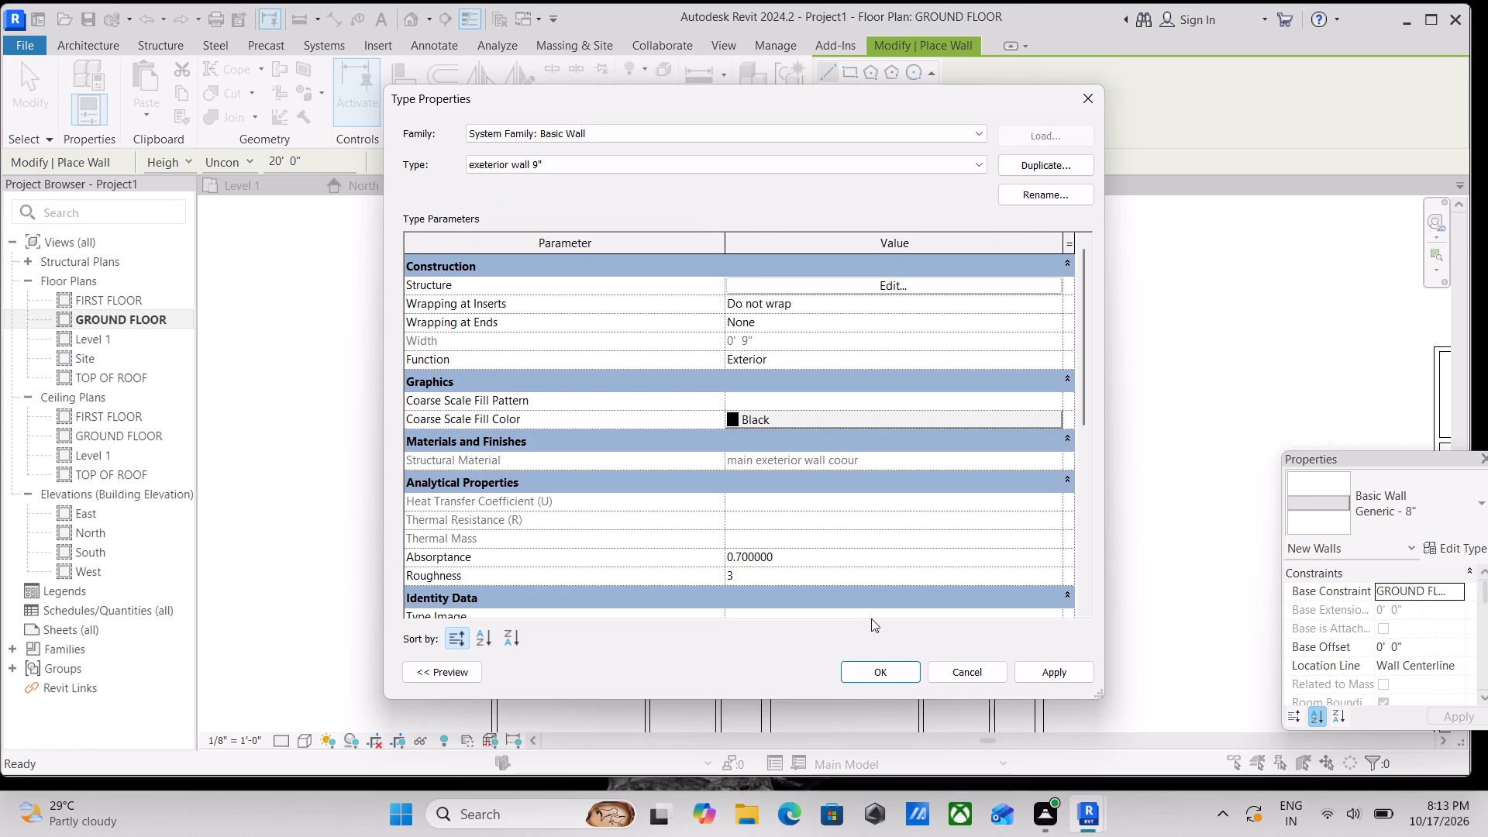
pyautogui.click(1036, 671)
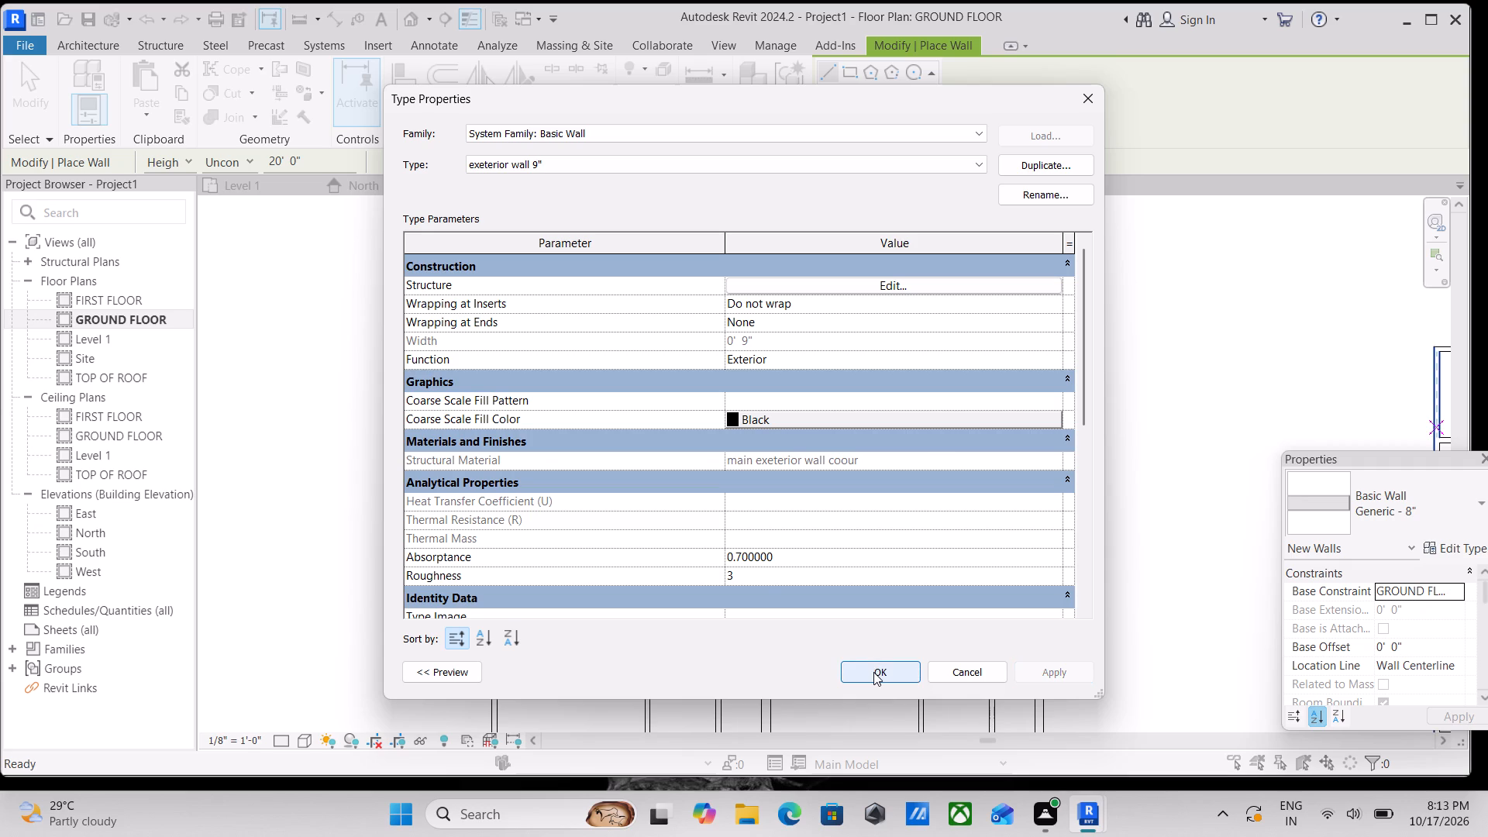
pyautogui.click(873, 673)
# Restart the Wall tool with the exeterior wall 9" type and set the height constraint to FIRST FLOOR.
pyautogui.scroll(4, 618, 336)
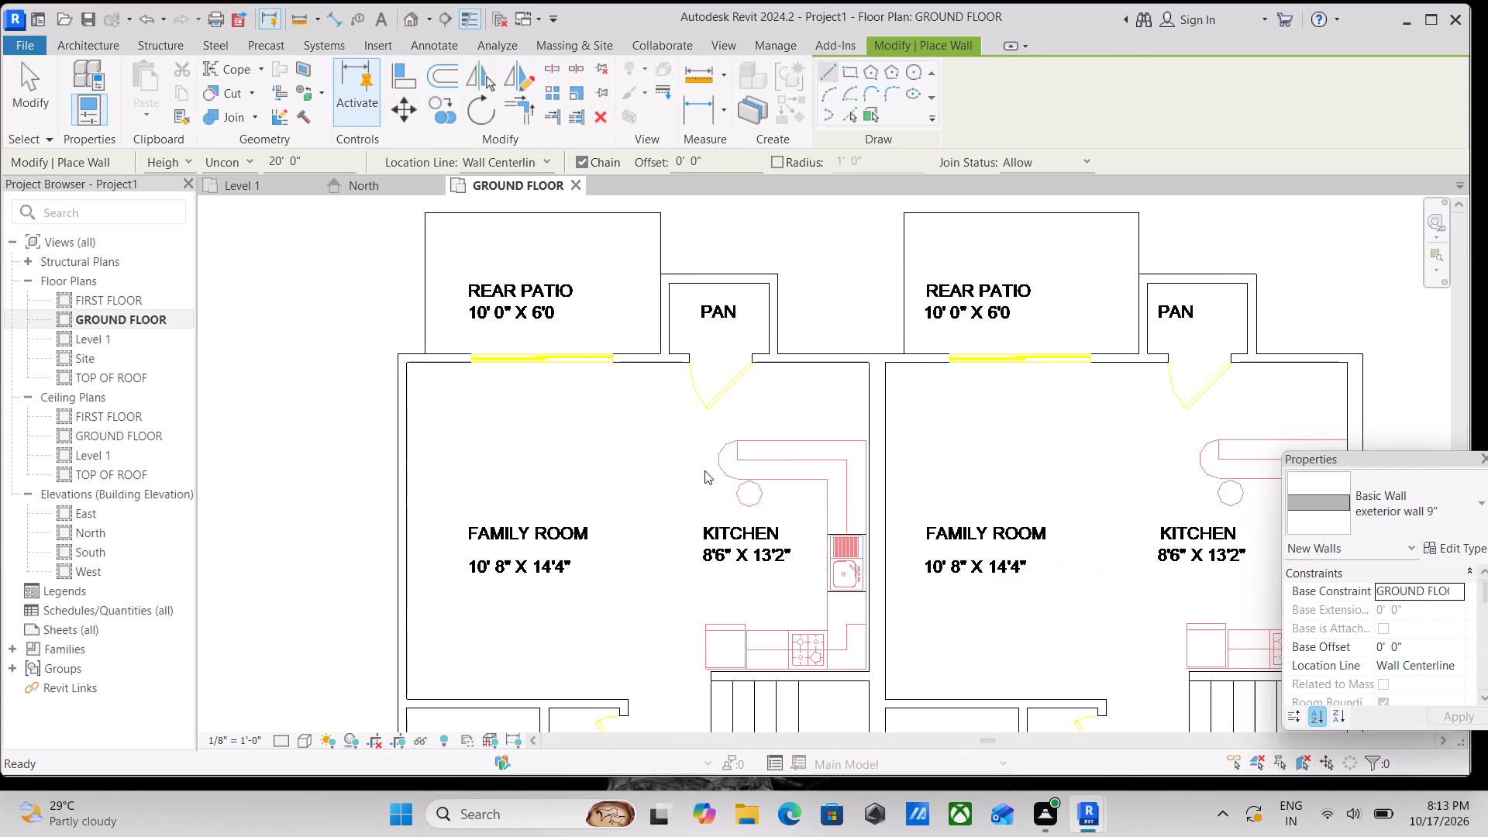
pyautogui.scroll(3, 721, 456)
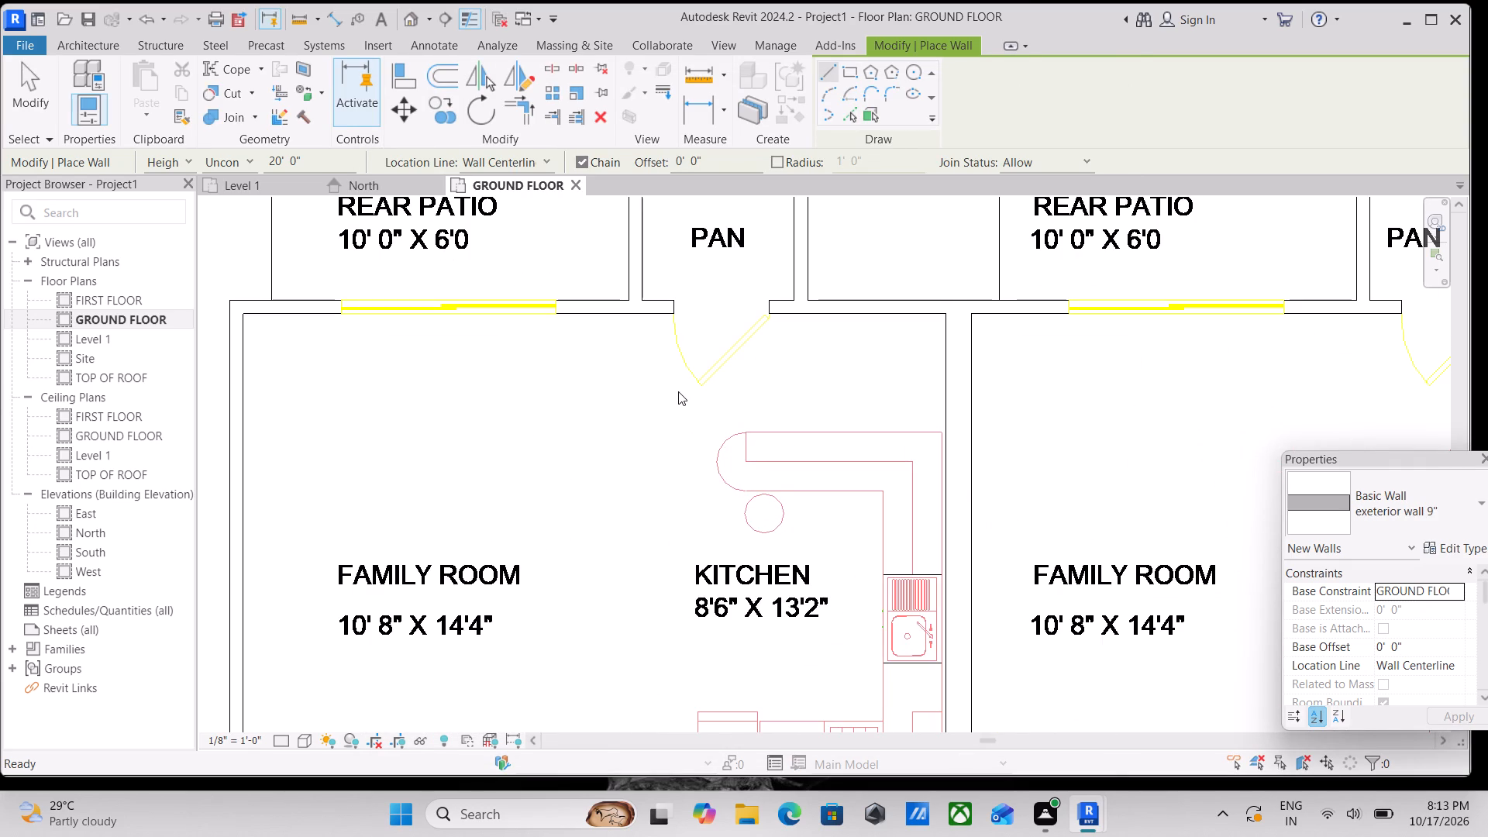
pyautogui.write('wa')
pyautogui.scroll(2, 1281, 515)
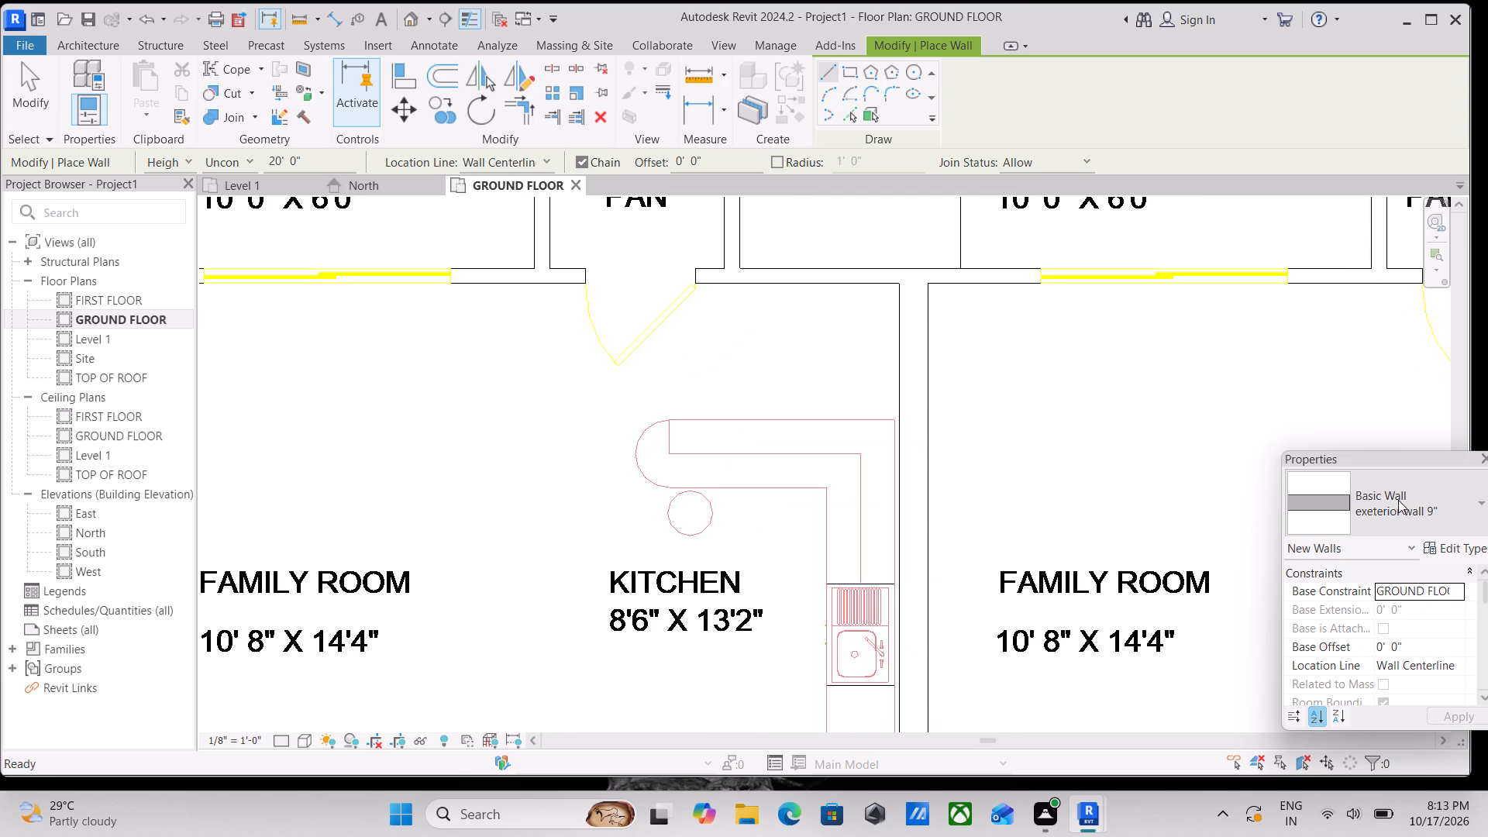
pyautogui.scroll(-4, 689, 303)
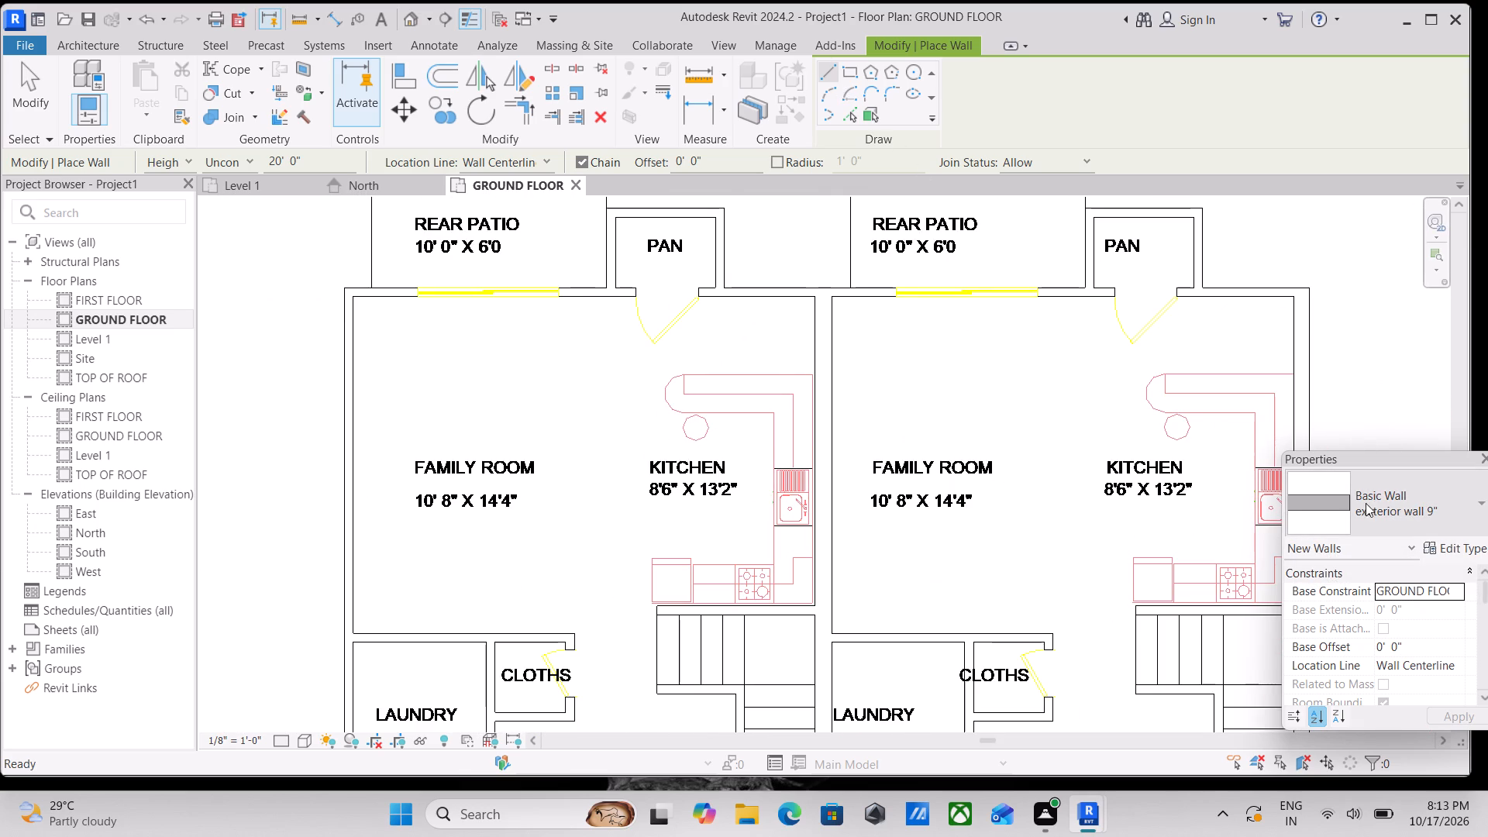
pyautogui.click(1439, 495)
pyautogui.click(1439, 495)
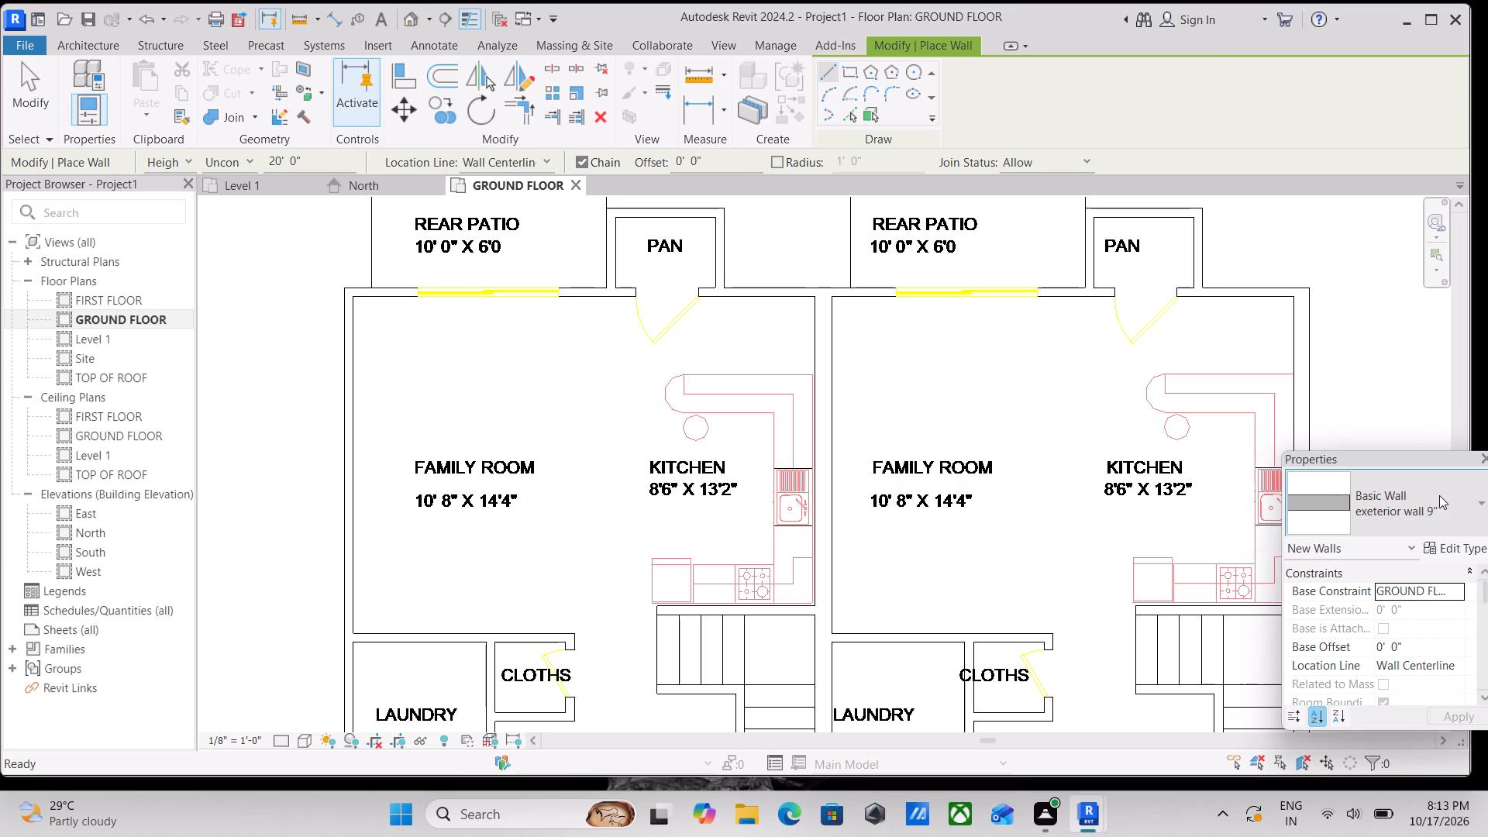
pyautogui.click(184, 160)
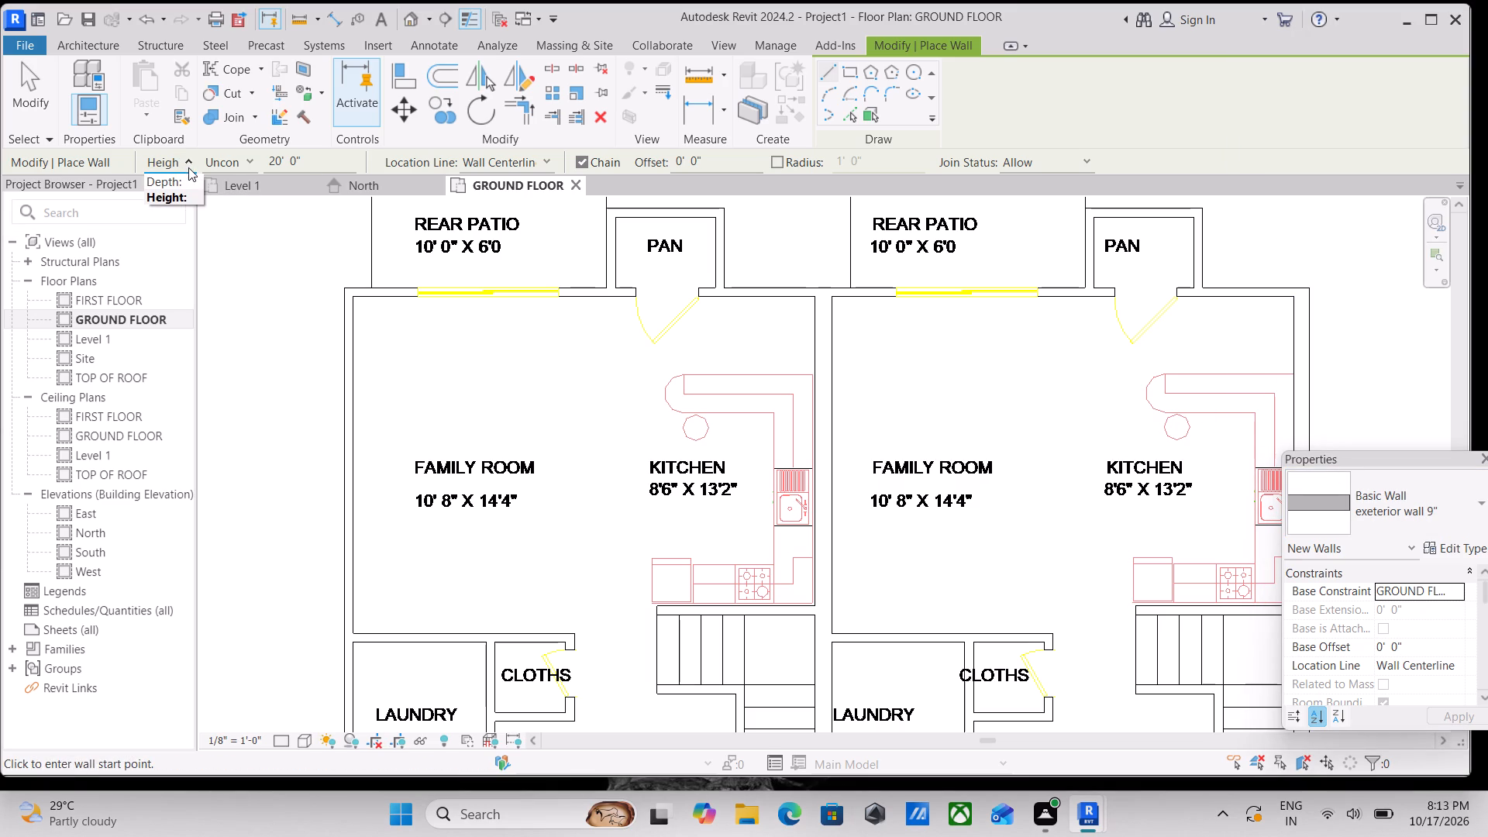
pyautogui.click(188, 155)
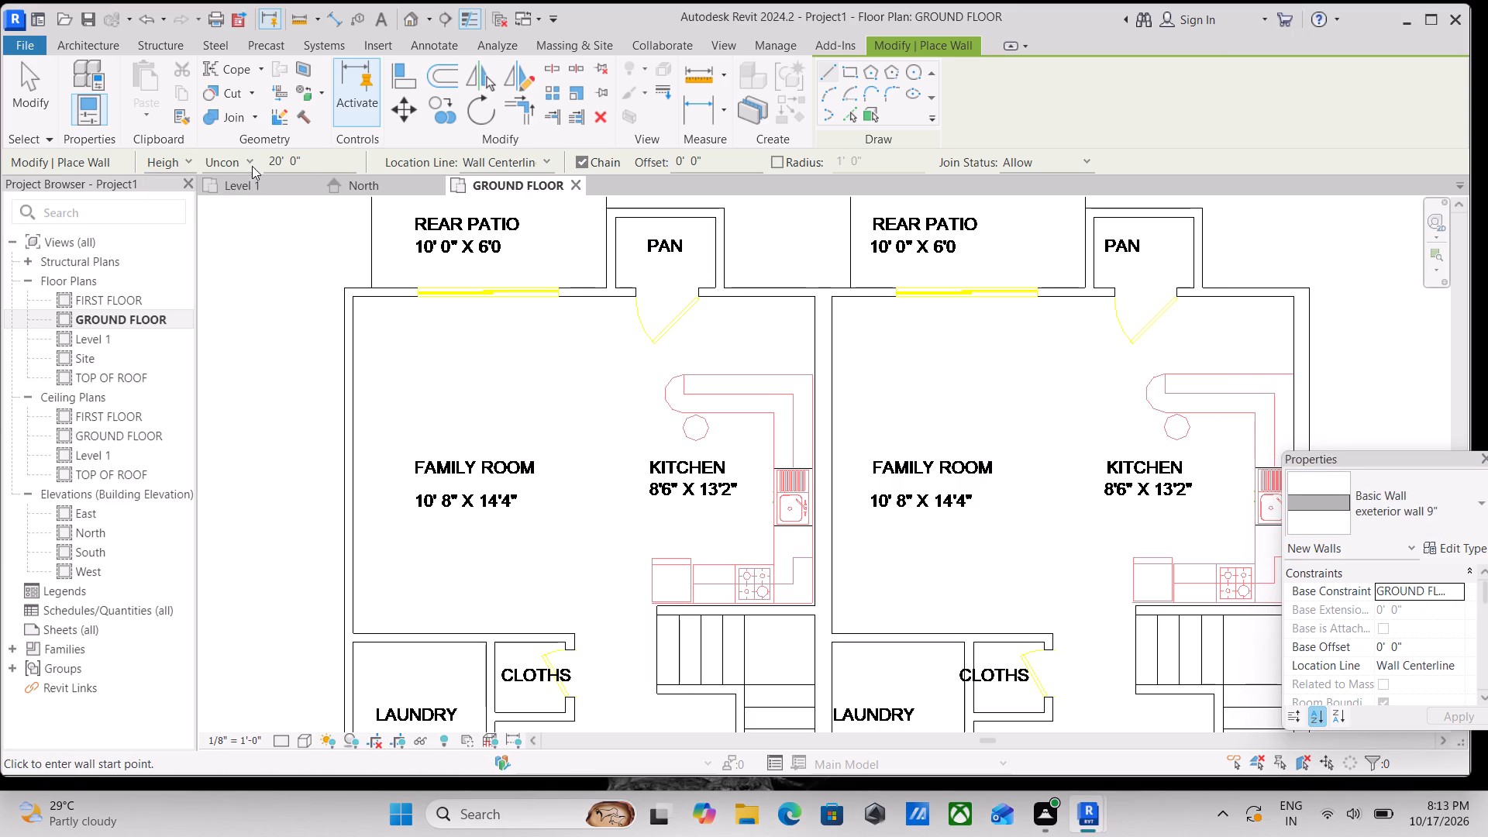
pyautogui.click(256, 158)
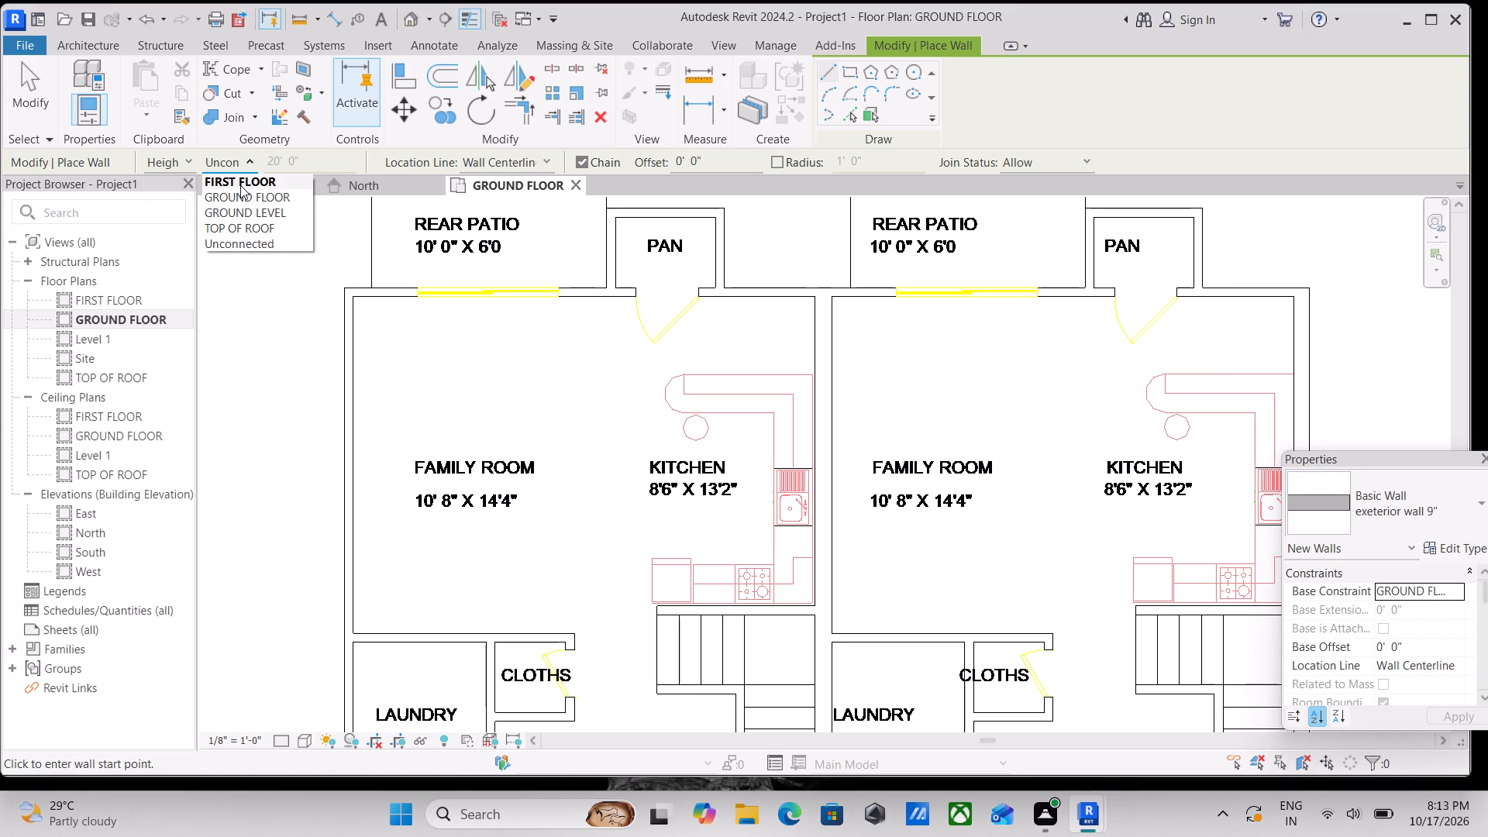
pyautogui.scroll(1, 240, 185)
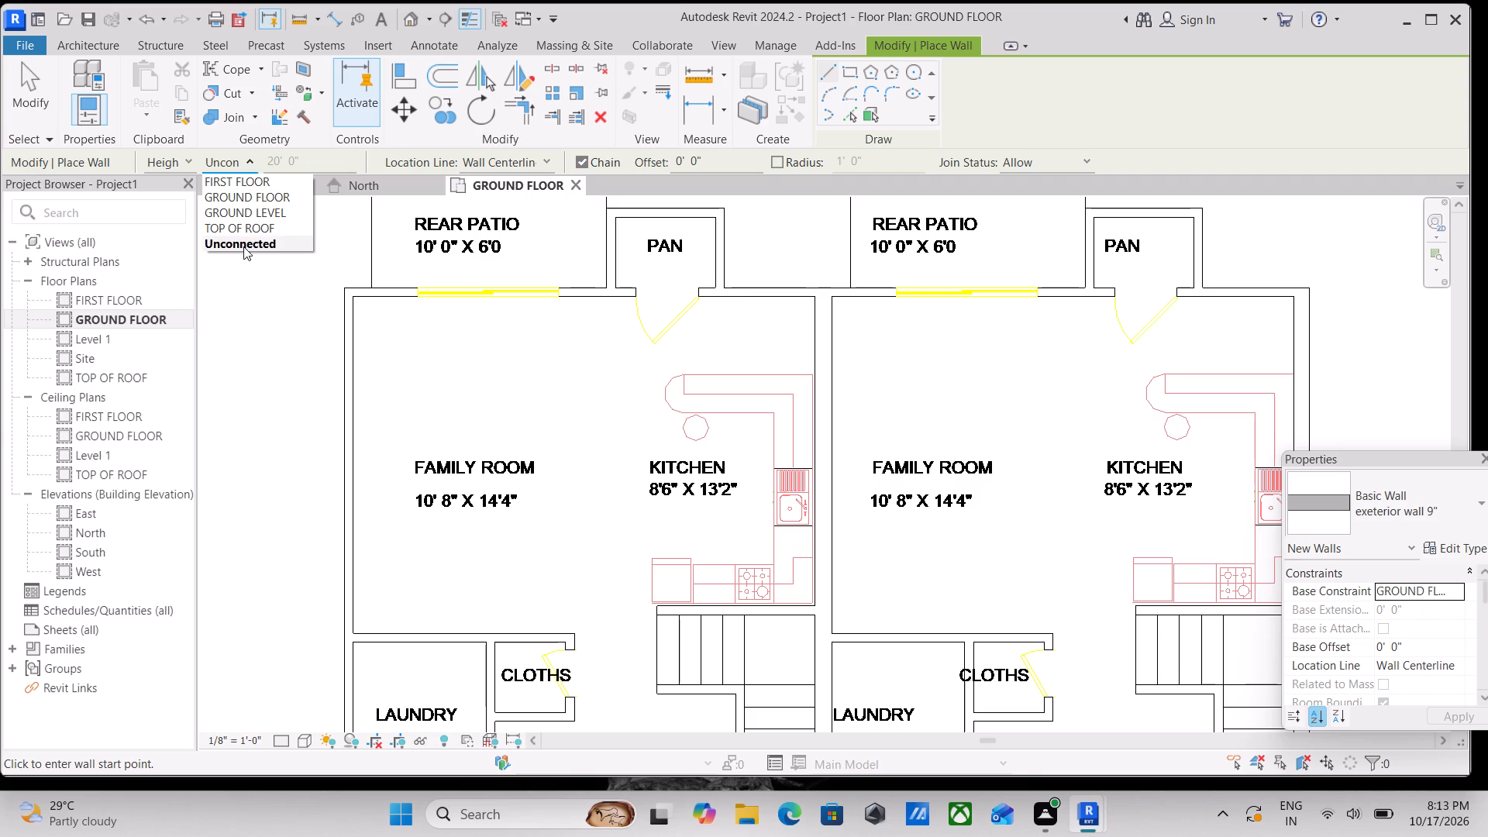
pyautogui.click(253, 183)
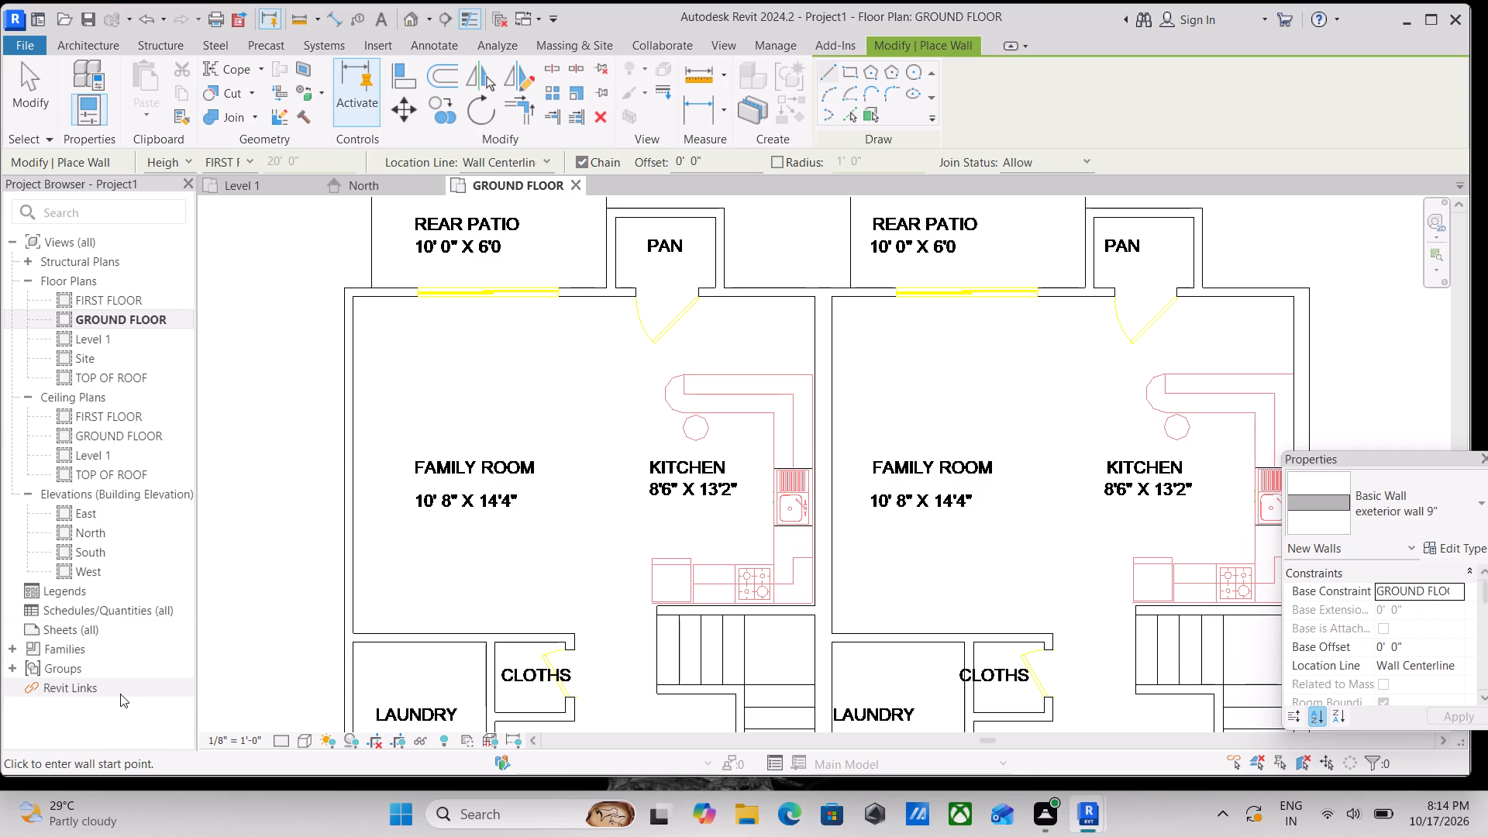
pyautogui.scroll(2, 412, 291)
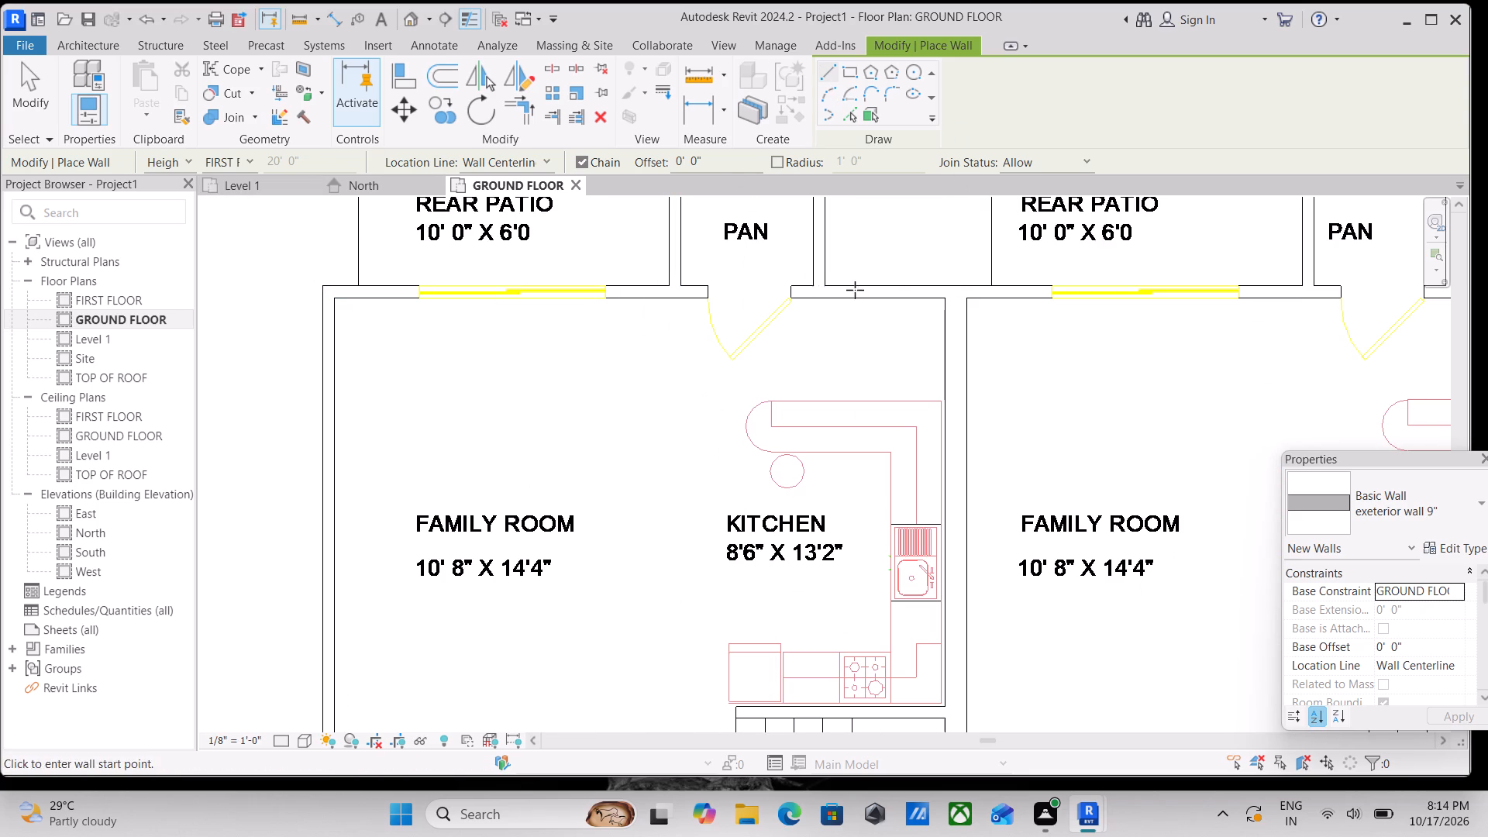
# Duplicate the exeterior wall 9" type as a new wall type named exeterior wall 4.5".
pyautogui.click(1435, 550)
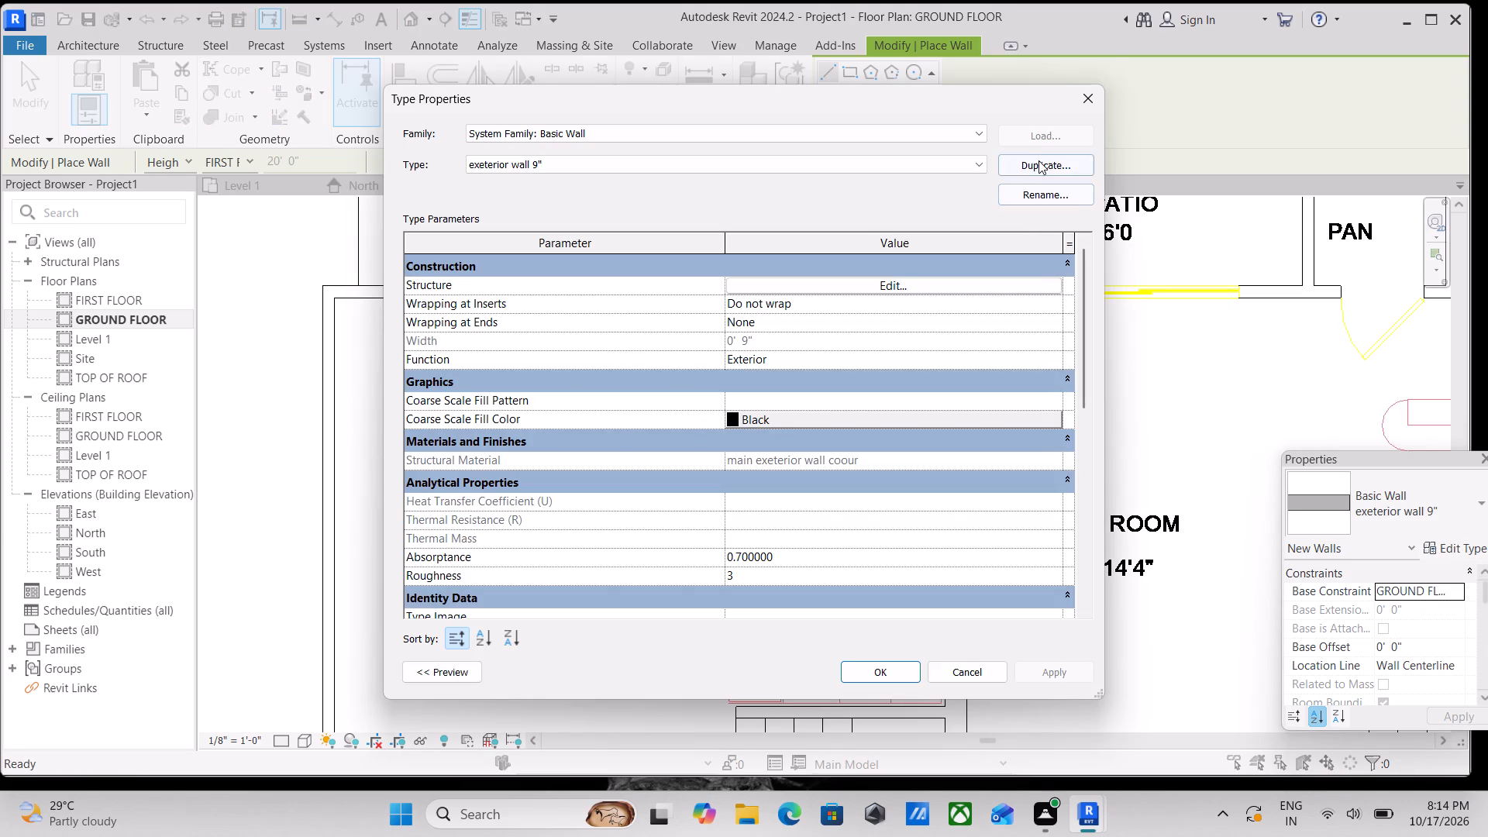
pyautogui.click(1038, 157)
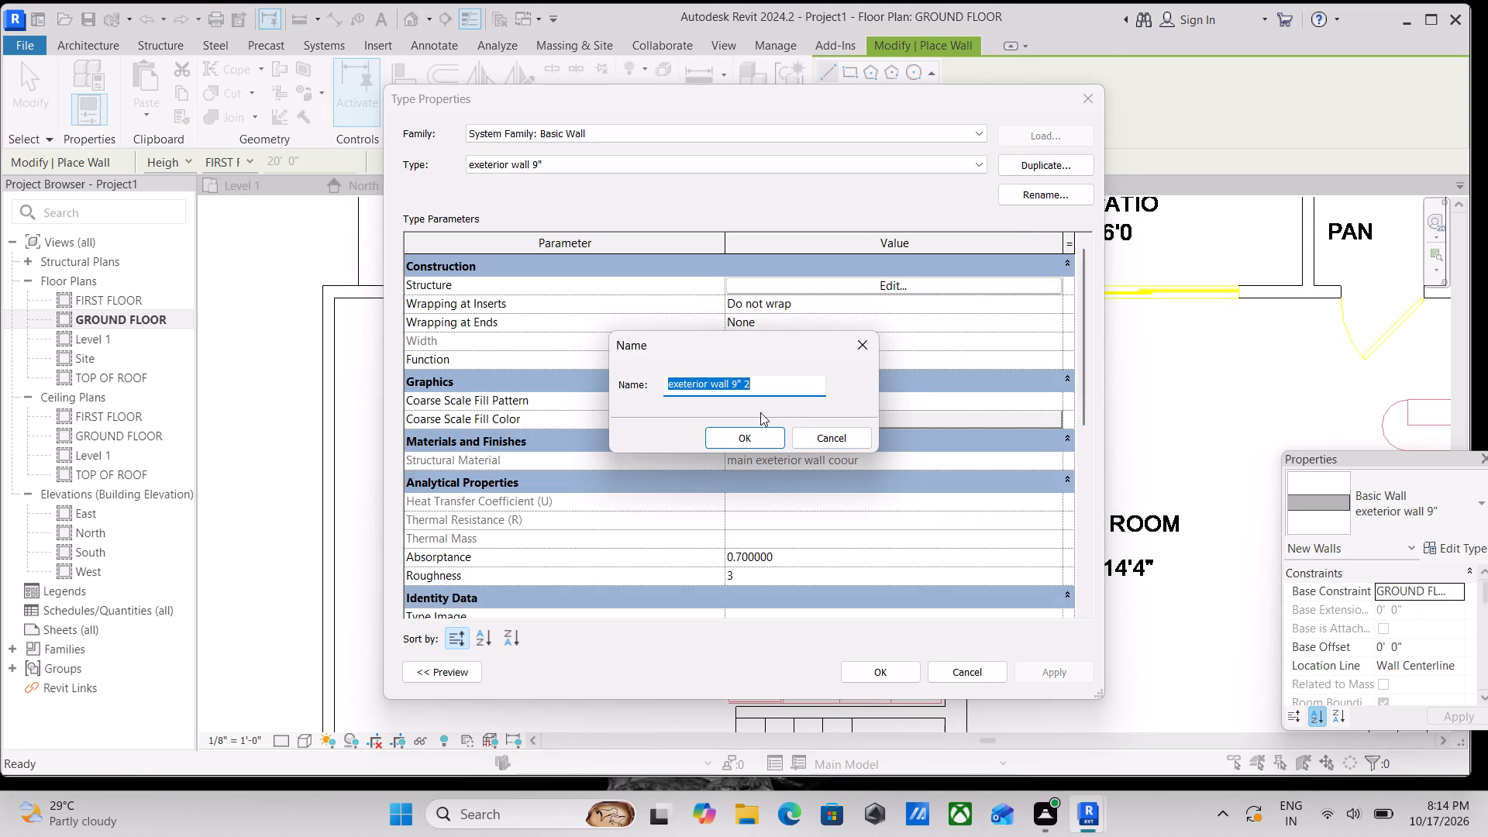
pyautogui.moveTo(759, 383); pyautogui.dragTo(724, 386)
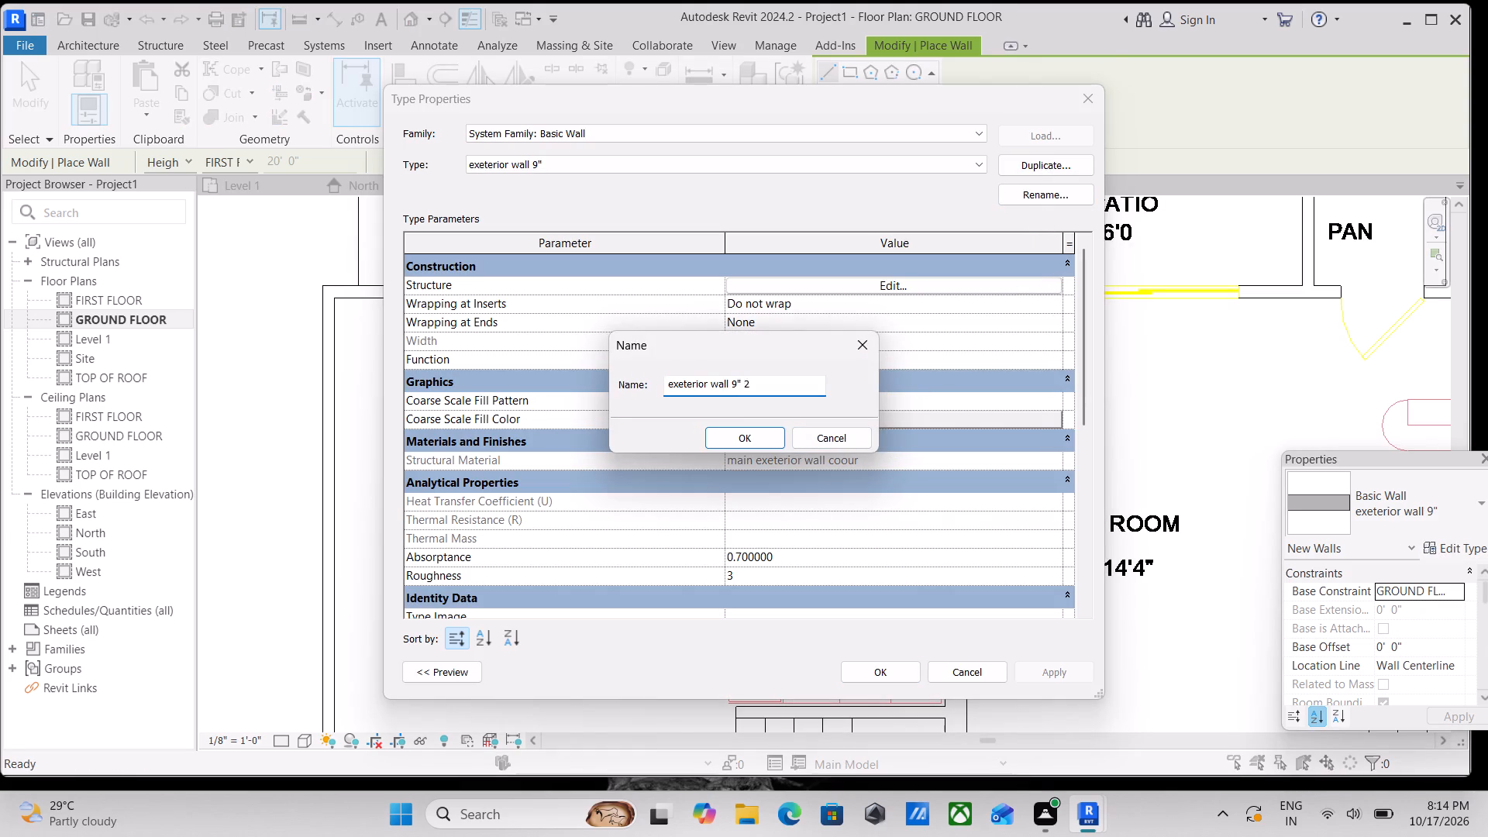
pyautogui.moveTo(724, 386); pyautogui.dragTo(616, 401)
pyautogui.click(742, 384)
pyautogui.moveTo(754, 386); pyautogui.dragTo(737, 383)
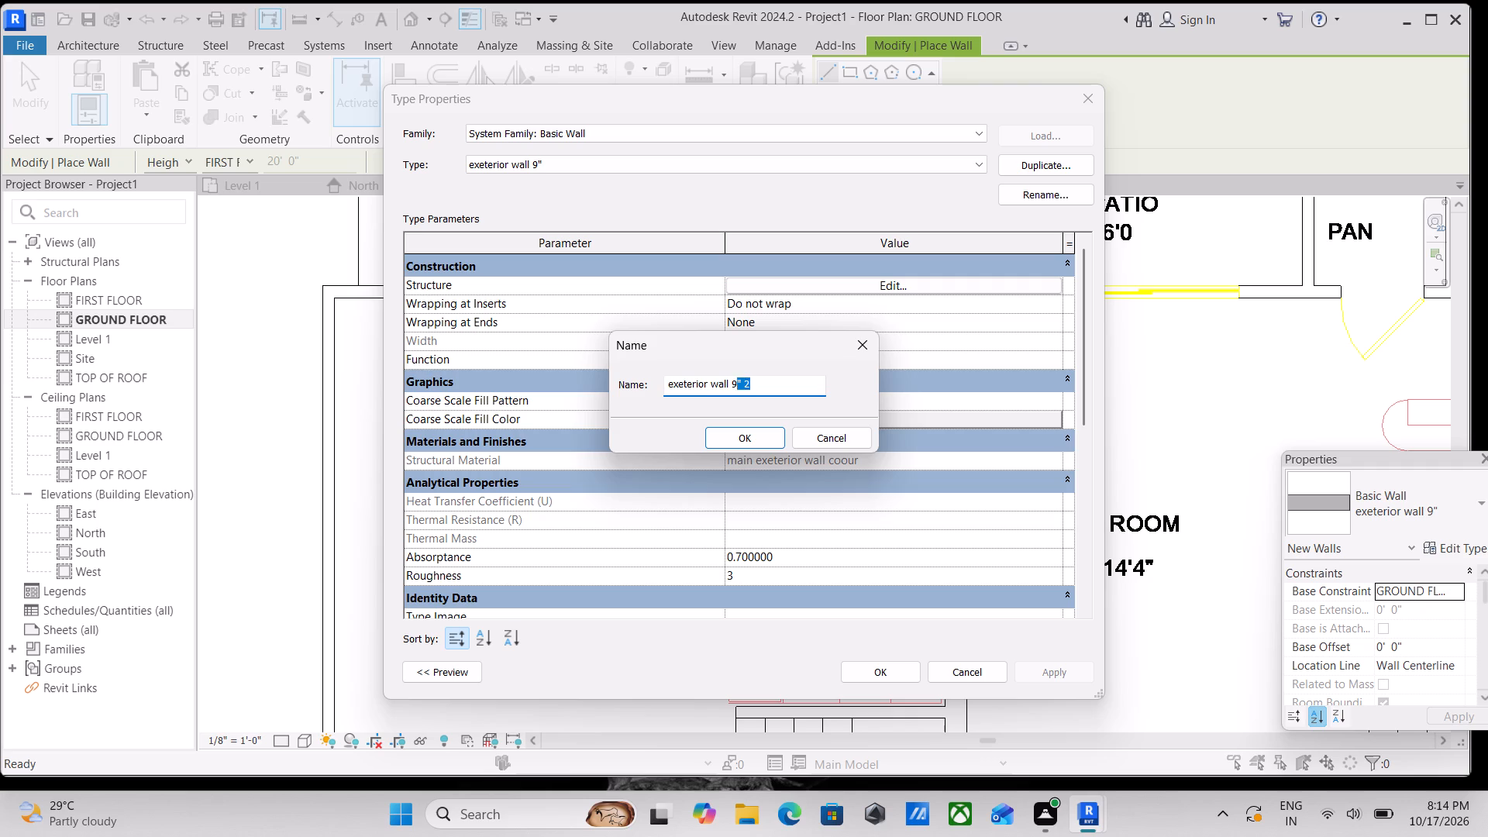
pyautogui.moveTo(737, 383); pyautogui.dragTo(728, 381)
pyautogui.press('4')
pyautogui.press('BackSpace')
pyautogui.press('space')
pyautogui.write('4.5')
pyautogui.hotkey('shift', '"')
pyautogui.click(753, 443)
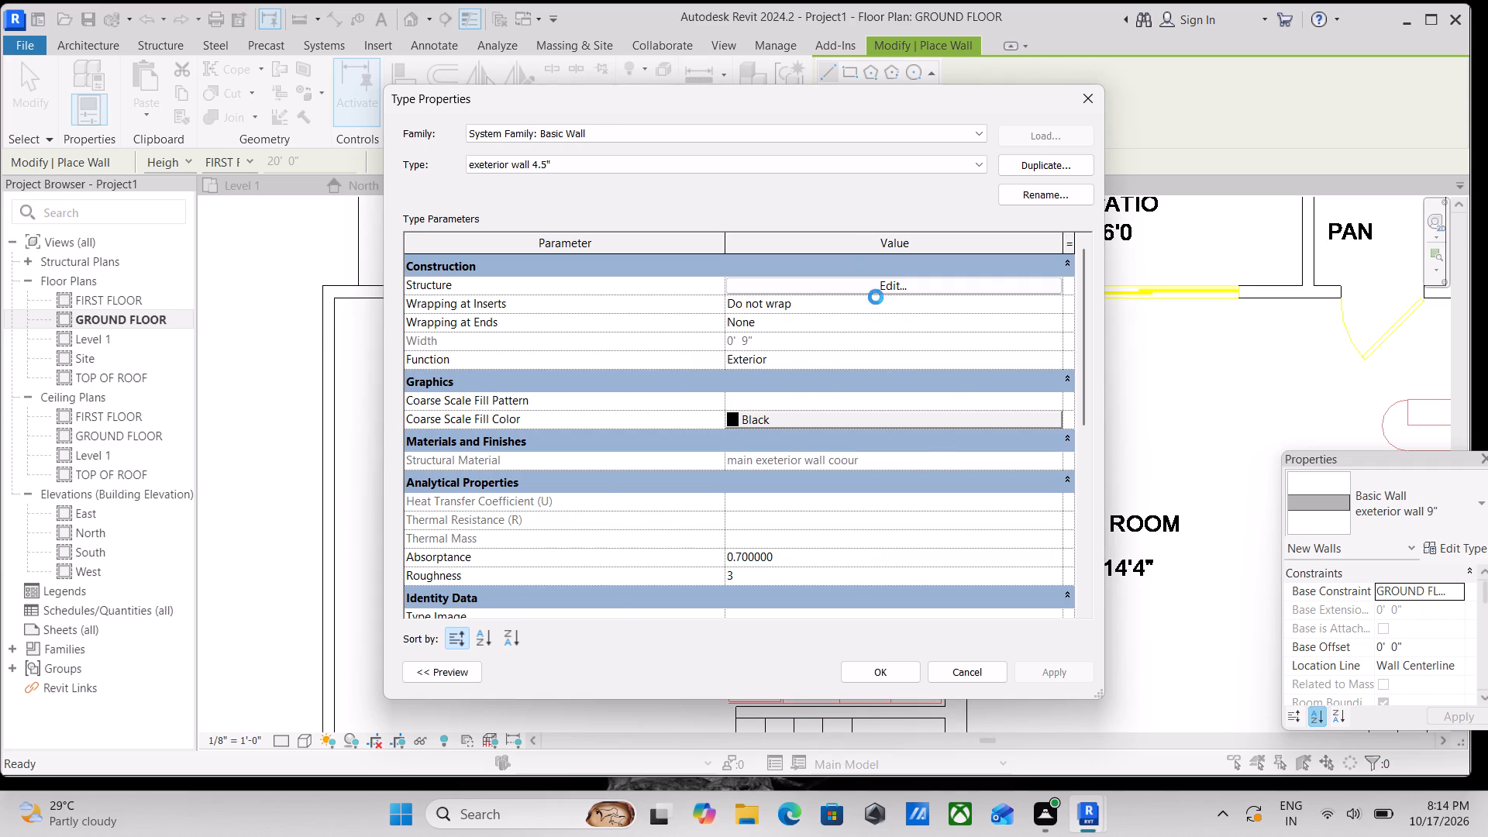
# Set the Structure [1] layer thickness of the exeterior wall 4.5" type to 4.5" and accept the type's edits.
pyautogui.click(877, 285)
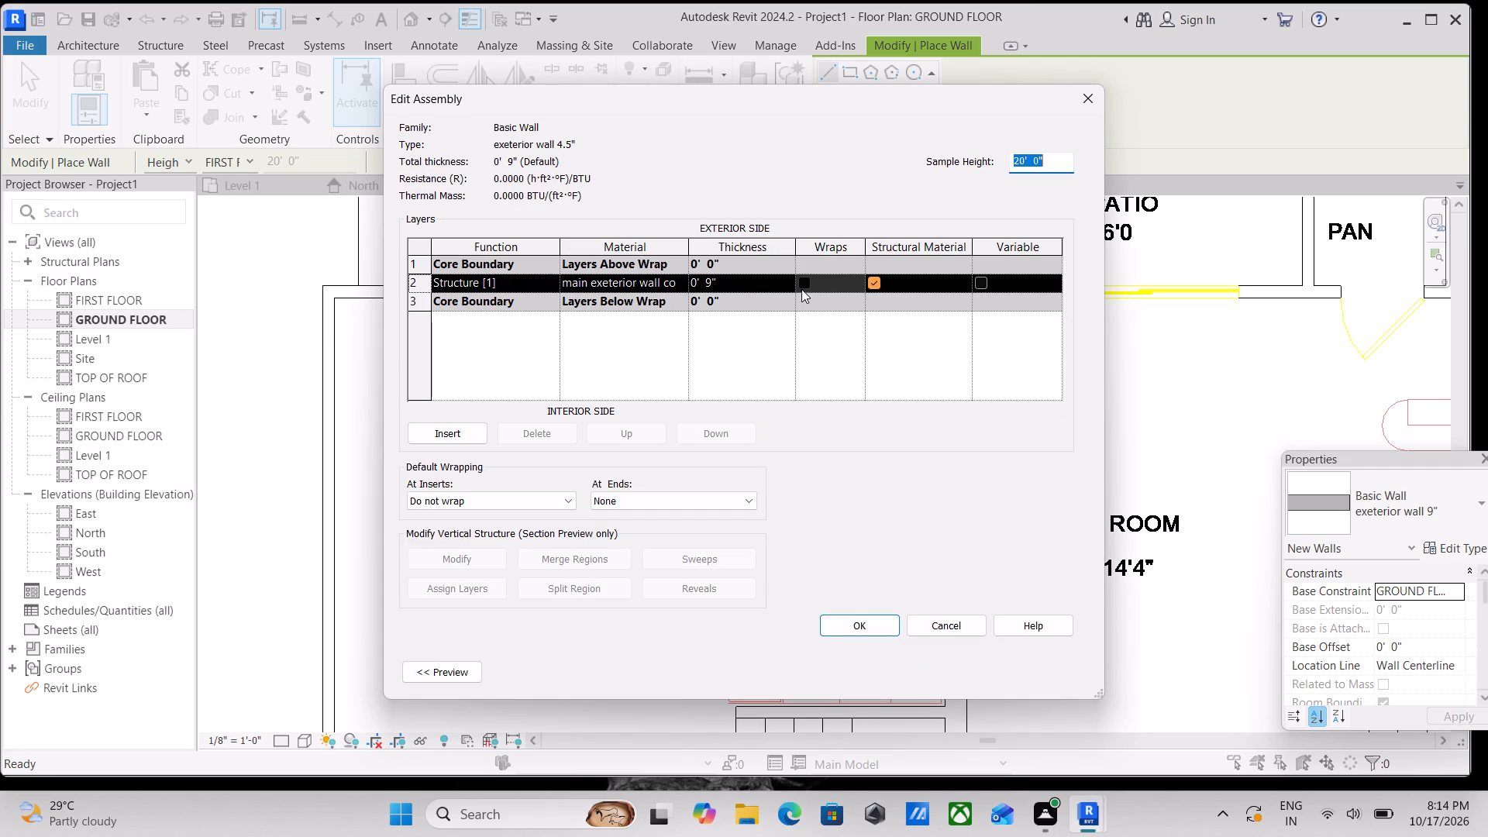
pyautogui.click(742, 288)
pyautogui.write('4.5')
pyautogui.hotkey('shift', '"')
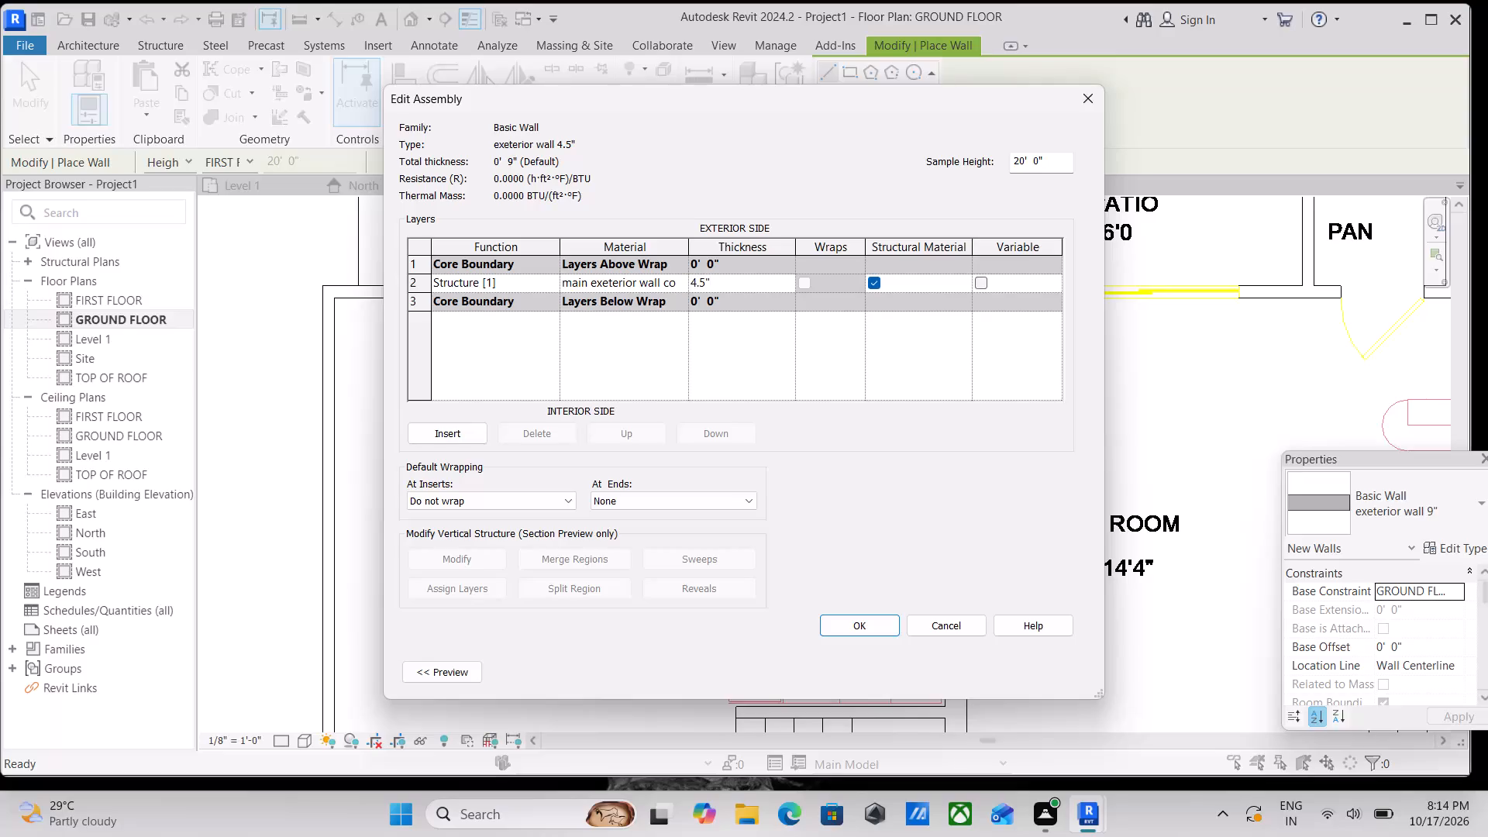
pyautogui.click(845, 624)
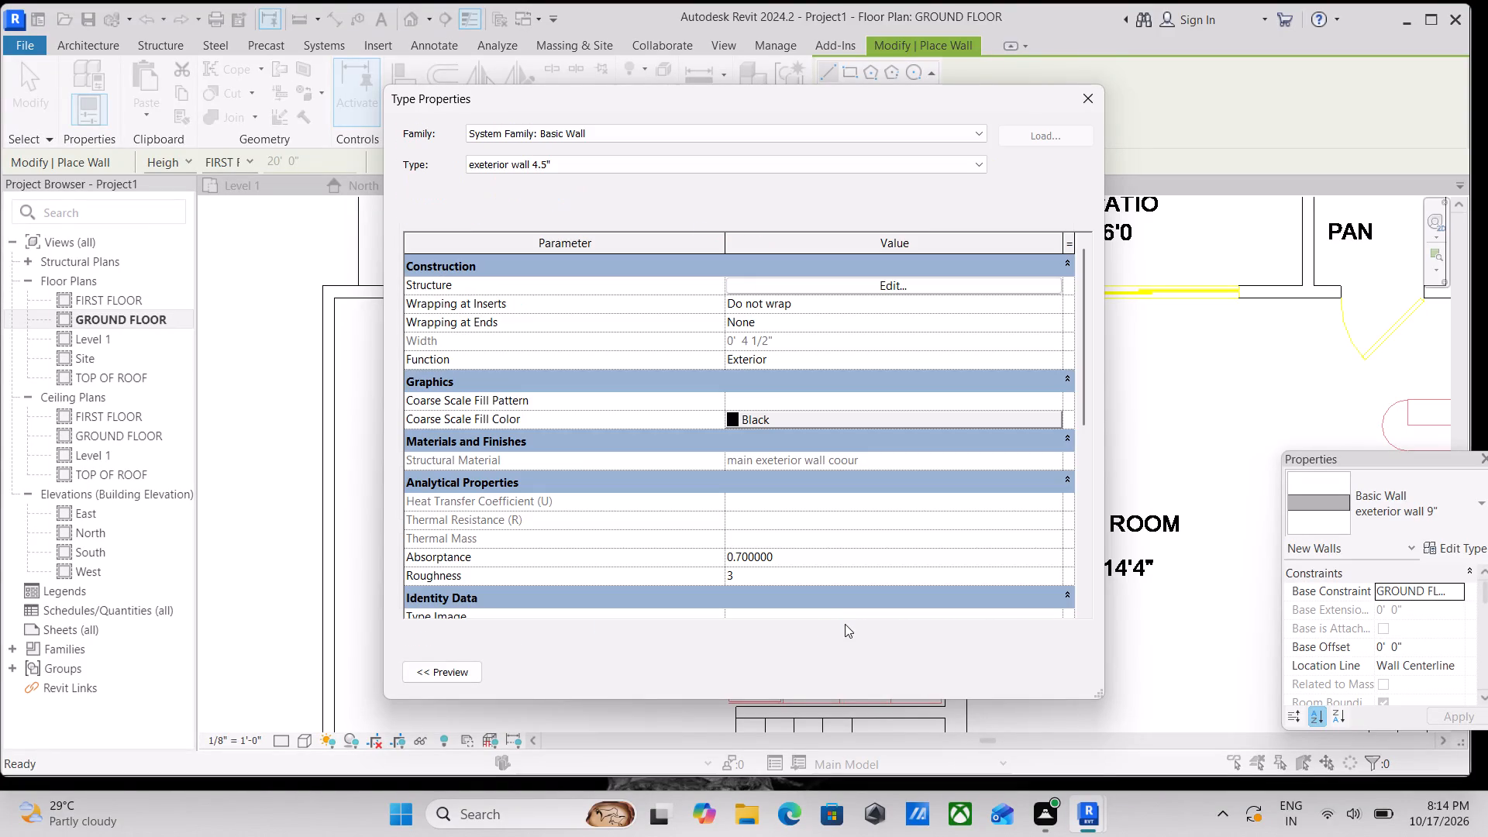
pyautogui.click(1049, 669)
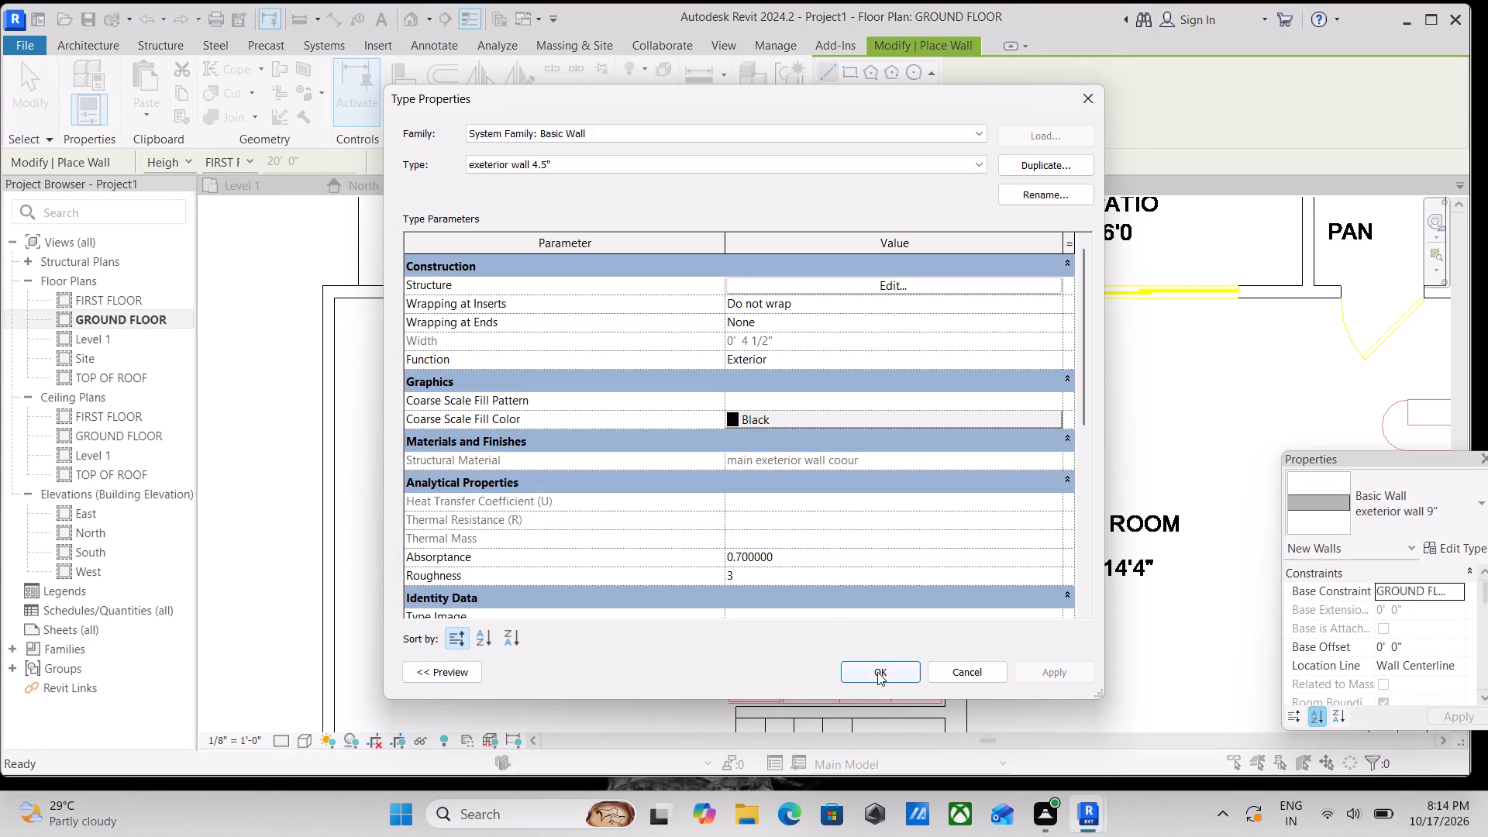
pyautogui.click(877, 672)
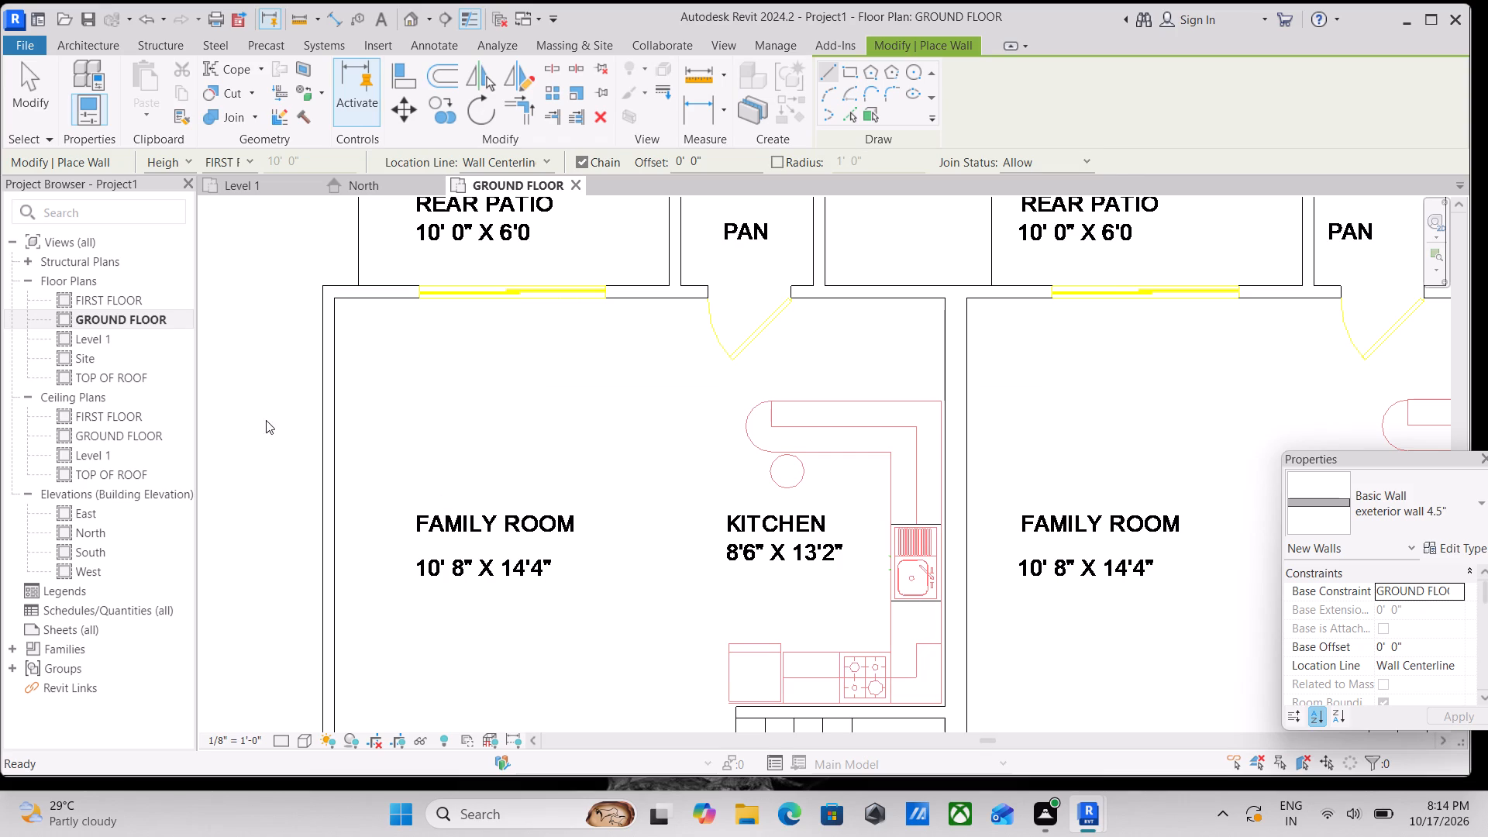
# Draw the family room's rear wall from the pantry door opening to the outer corner, with the location line at Core Face: Interior.
pyautogui.scroll(-2, 492, 379)
pyautogui.moveTo(494, 381); pyautogui.dragTo(538, 478, button='middle')
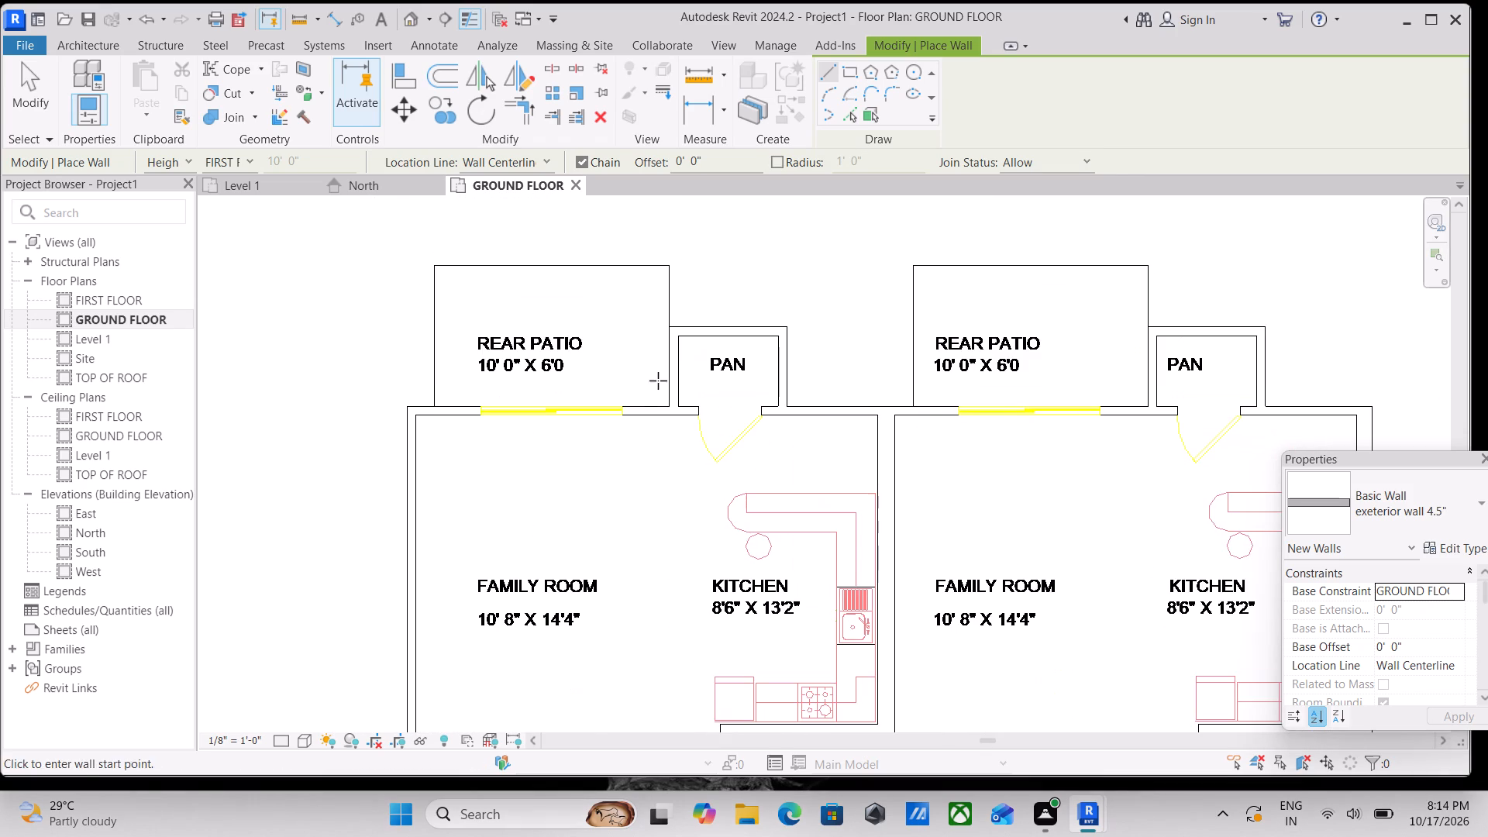
pyautogui.scroll(6, 659, 381)
pyautogui.scroll(-4, 708, 421)
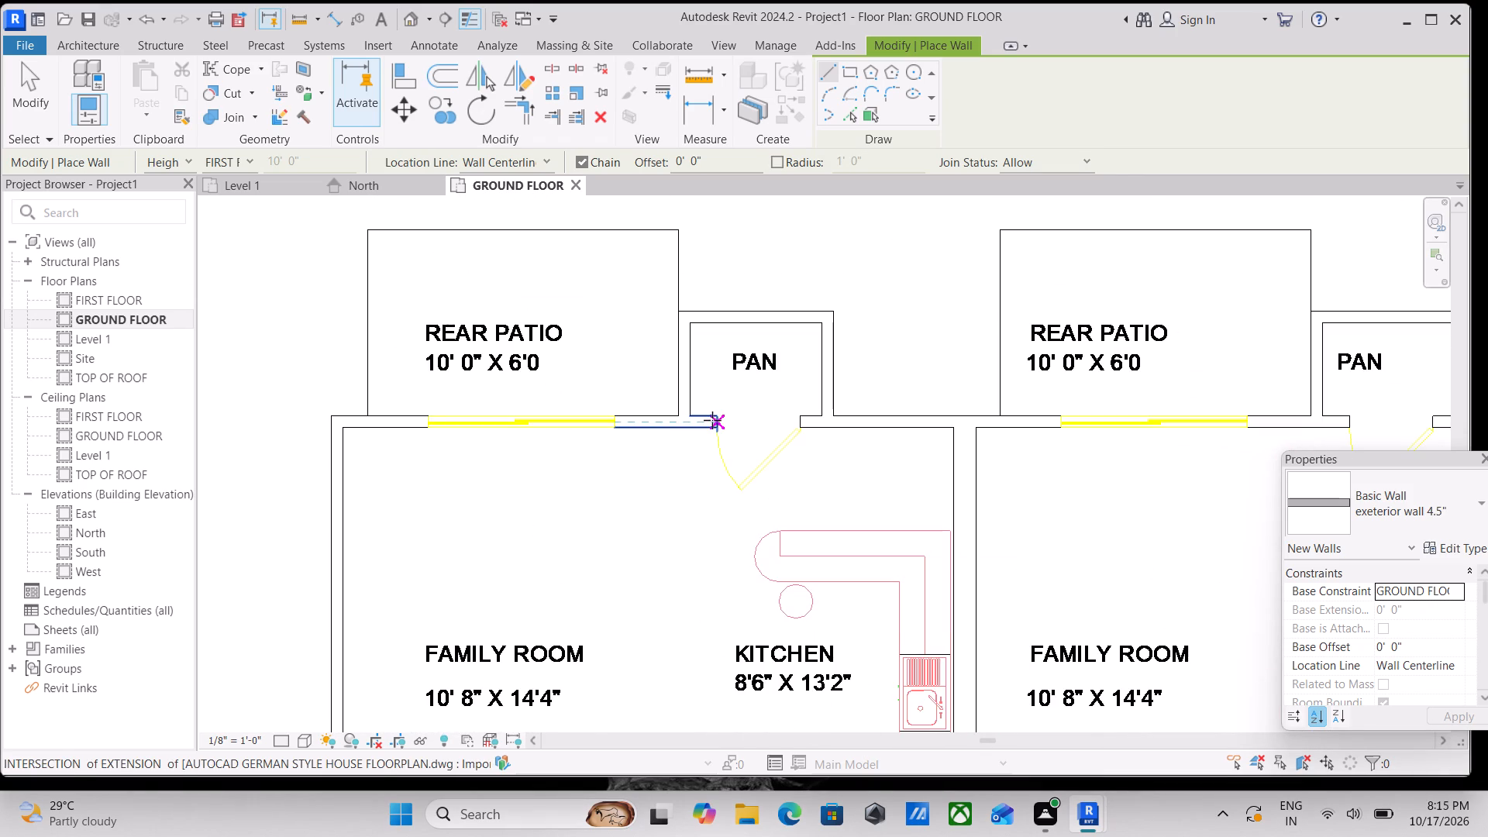
pyautogui.scroll(4, 712, 419)
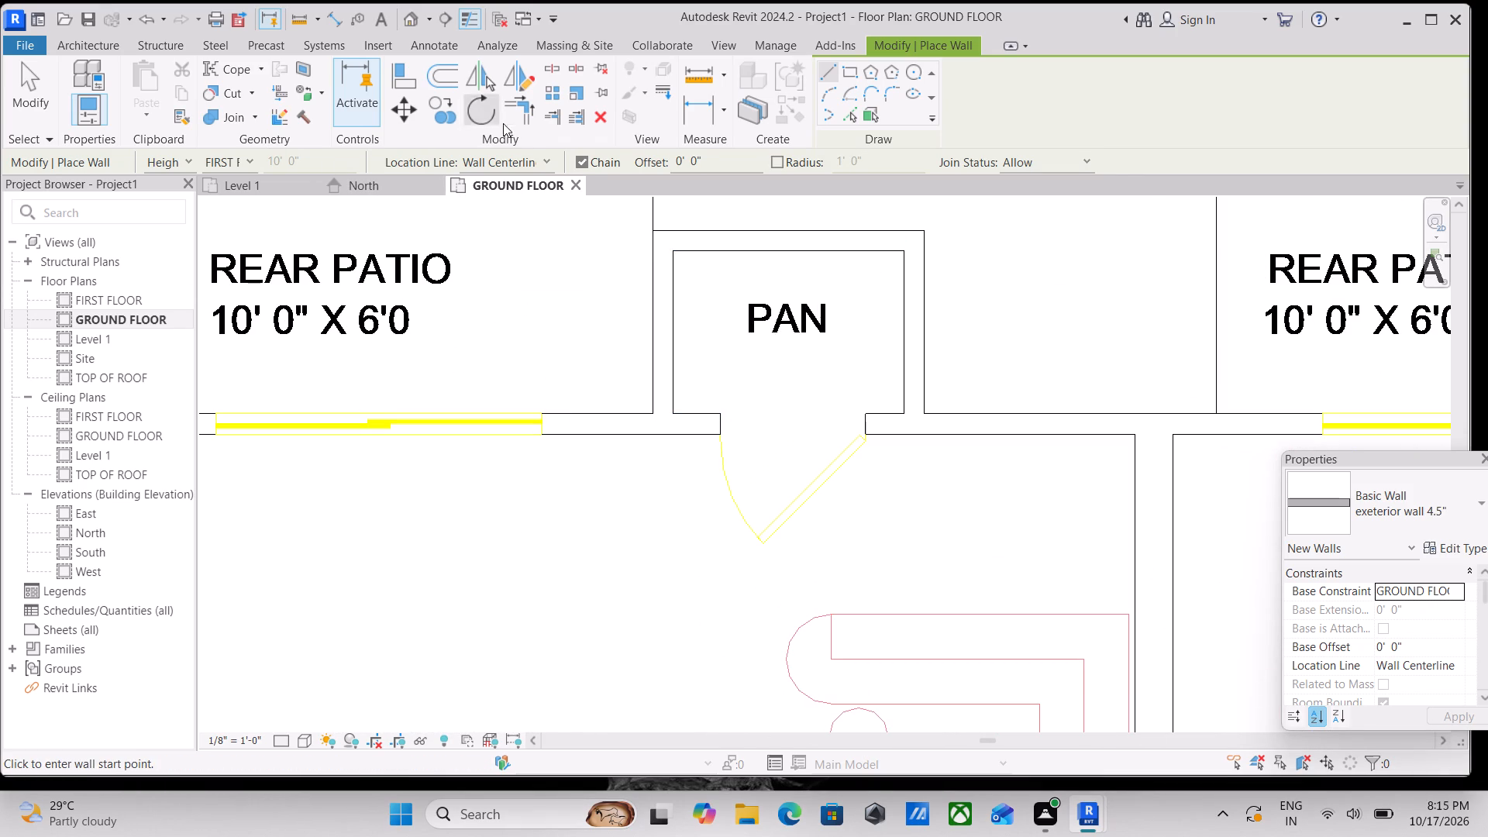
pyautogui.click(549, 156)
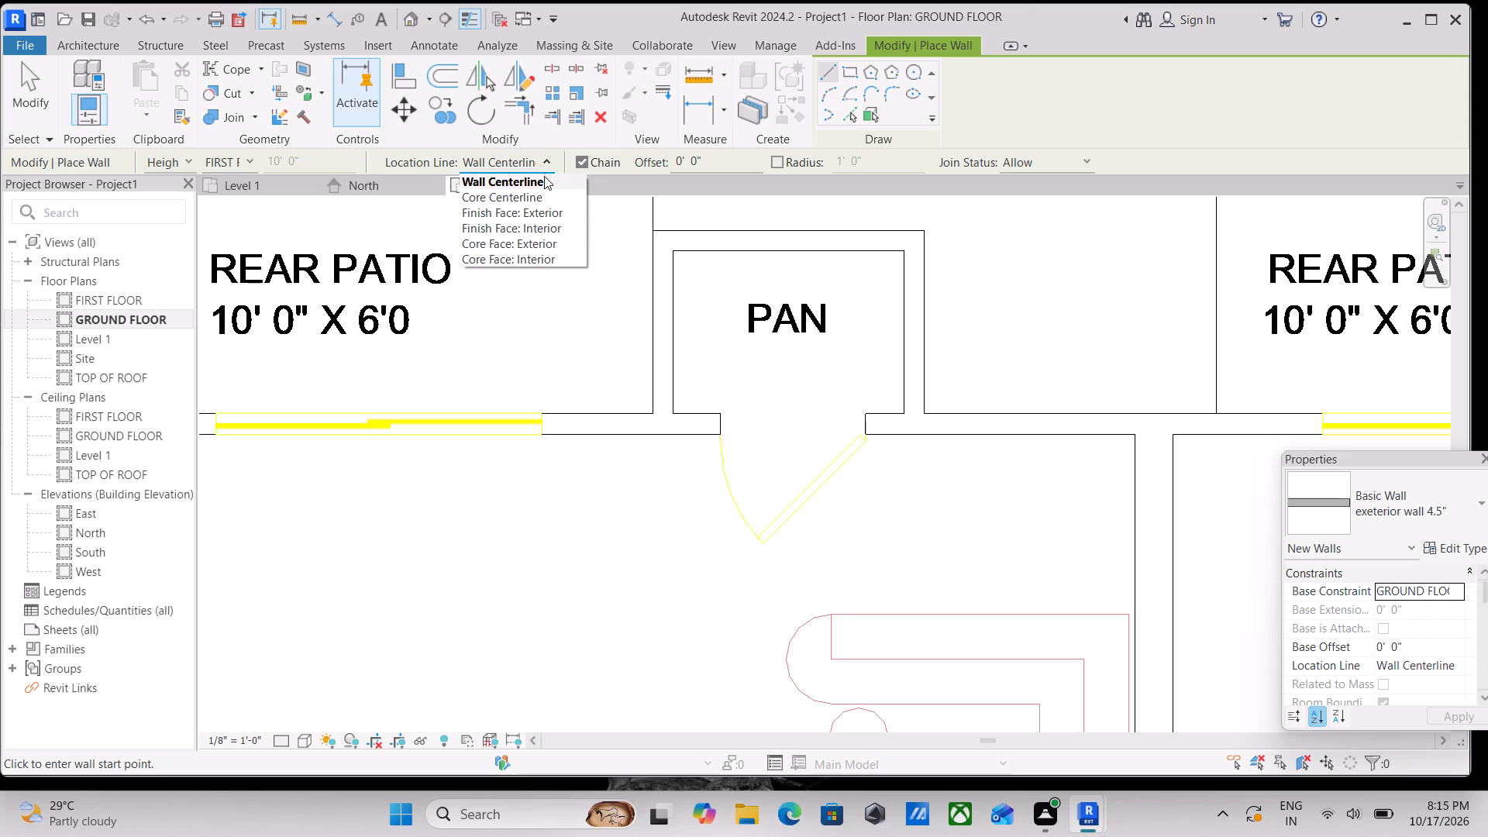
pyautogui.click(539, 260)
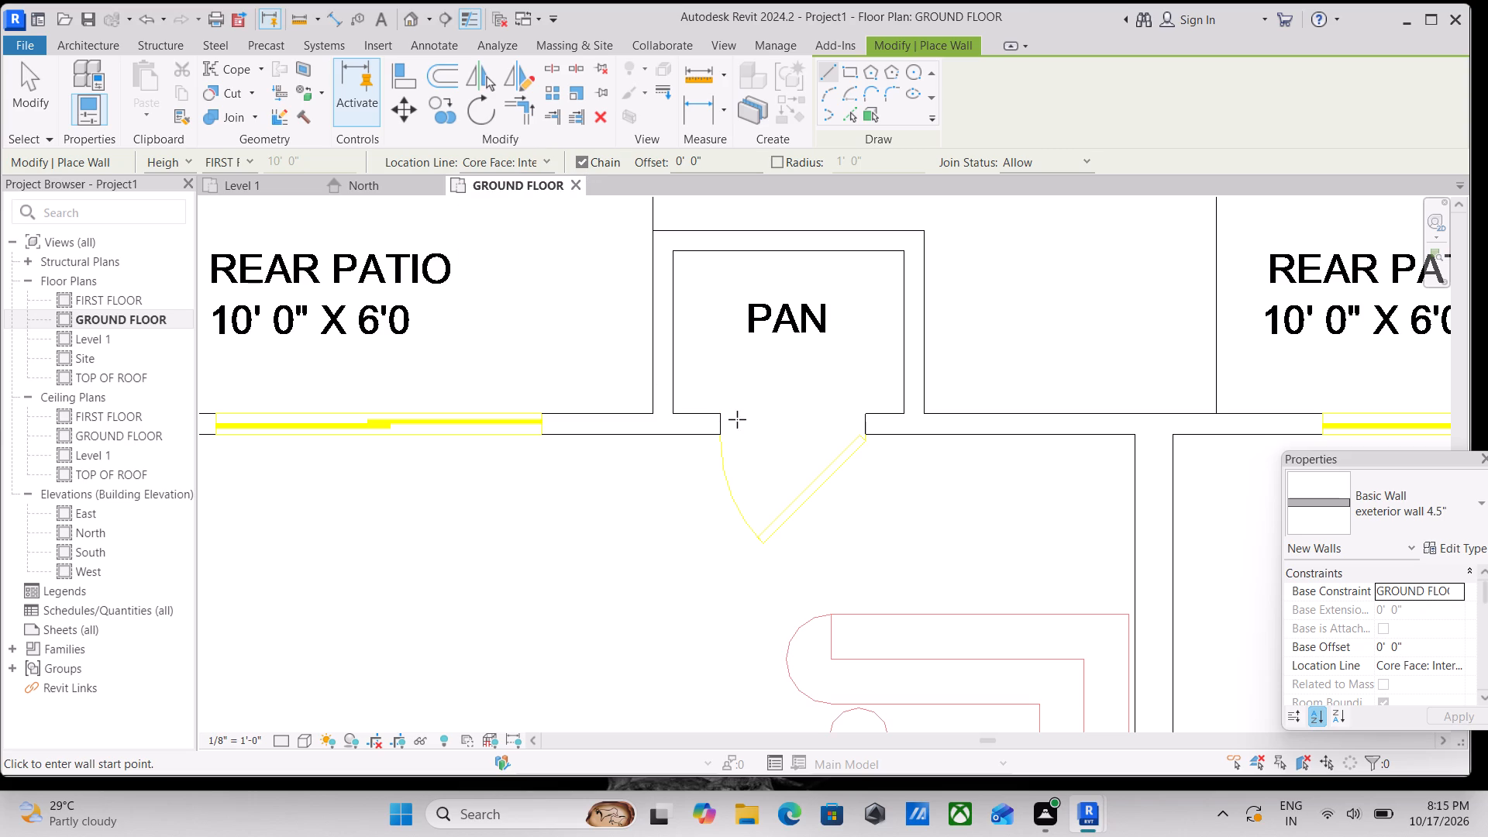
pyautogui.click(721, 416)
pyautogui.moveTo(525, 409); pyautogui.dragTo(855, 381, button='middle')
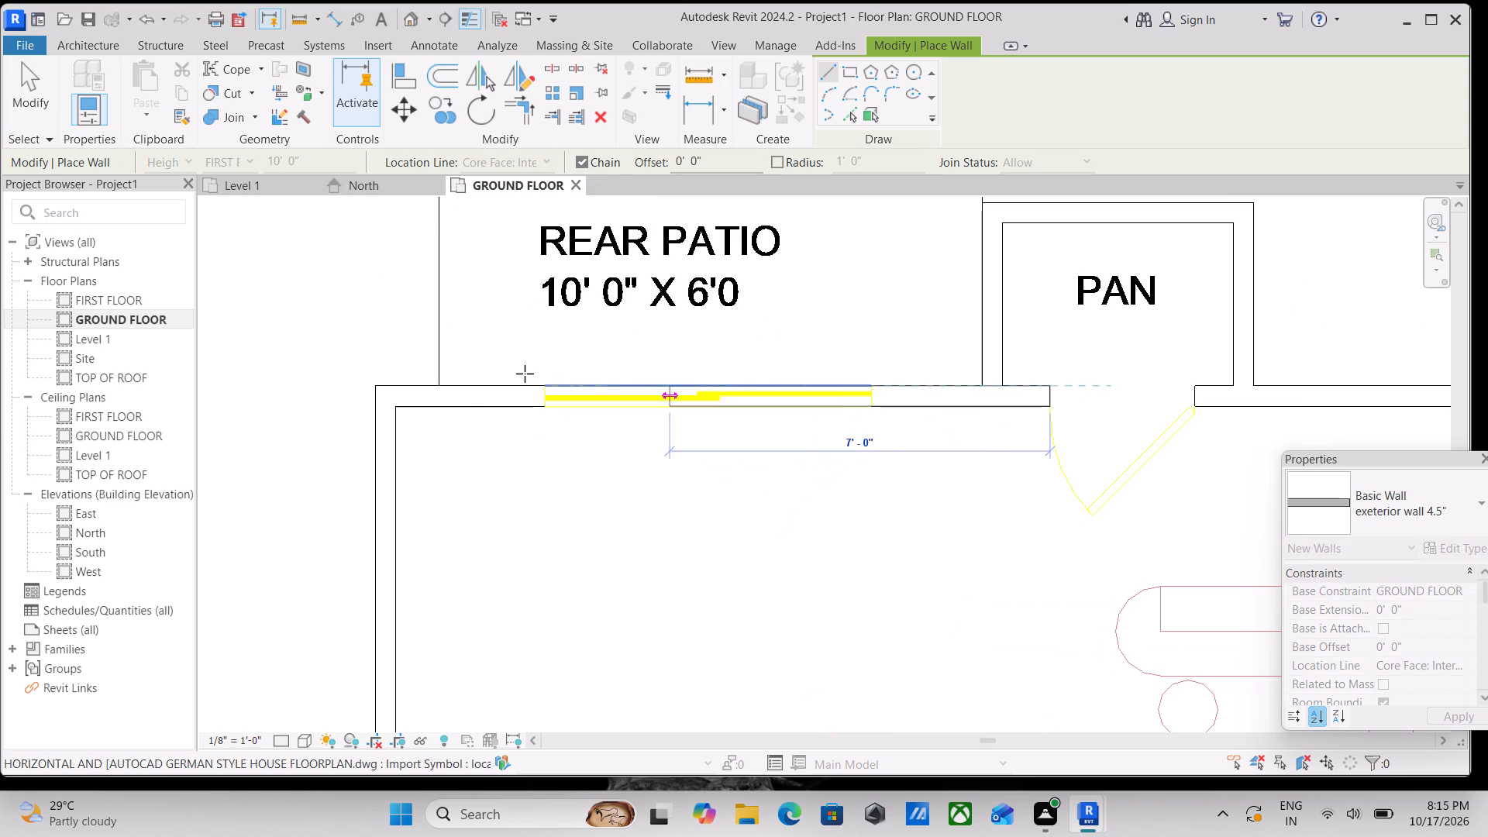
pyautogui.click(375, 392)
# Continue the wall chain along the unit's outer side, from the family room's rear corner to the garage's front corner.
pyautogui.scroll(-1, 401, 498)
pyautogui.moveTo(396, 494); pyautogui.dragTo(393, 429, button='middle')
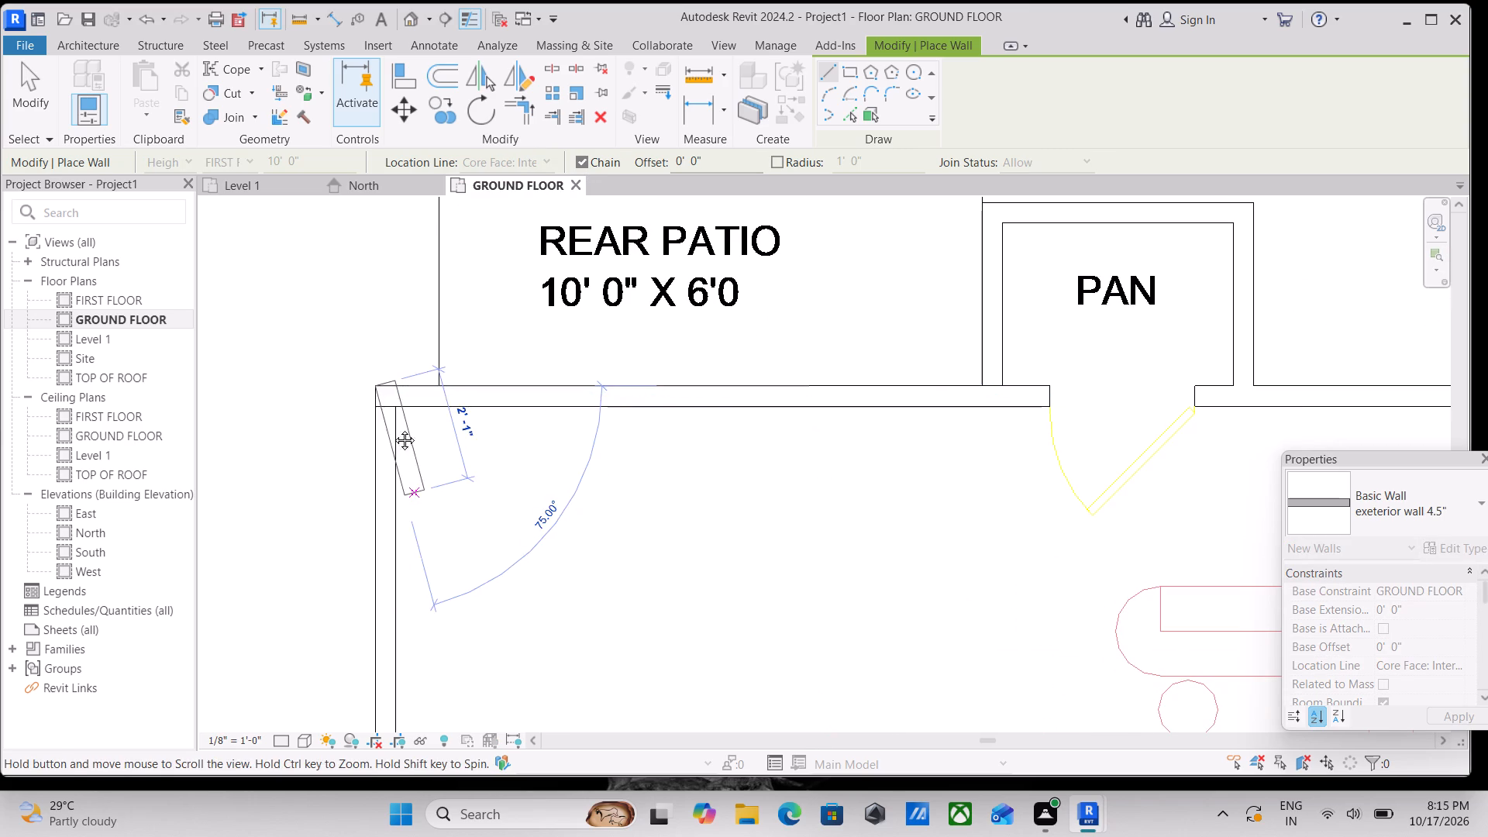
pyautogui.moveTo(393, 429); pyautogui.dragTo(428, 224, button='middle')
pyautogui.scroll(-1, 398, 408)
pyautogui.moveTo(398, 408); pyautogui.dragTo(456, 166, button='middle')
pyautogui.scroll(-2, 446, 349)
pyautogui.moveTo(446, 349); pyautogui.dragTo(456, 198, button='middle')
pyautogui.moveTo(469, 503); pyautogui.dragTo(529, 238, button='middle')
pyautogui.scroll(-3, 554, 509)
pyautogui.moveTo(551, 491); pyautogui.dragTo(570, 222, button='middle')
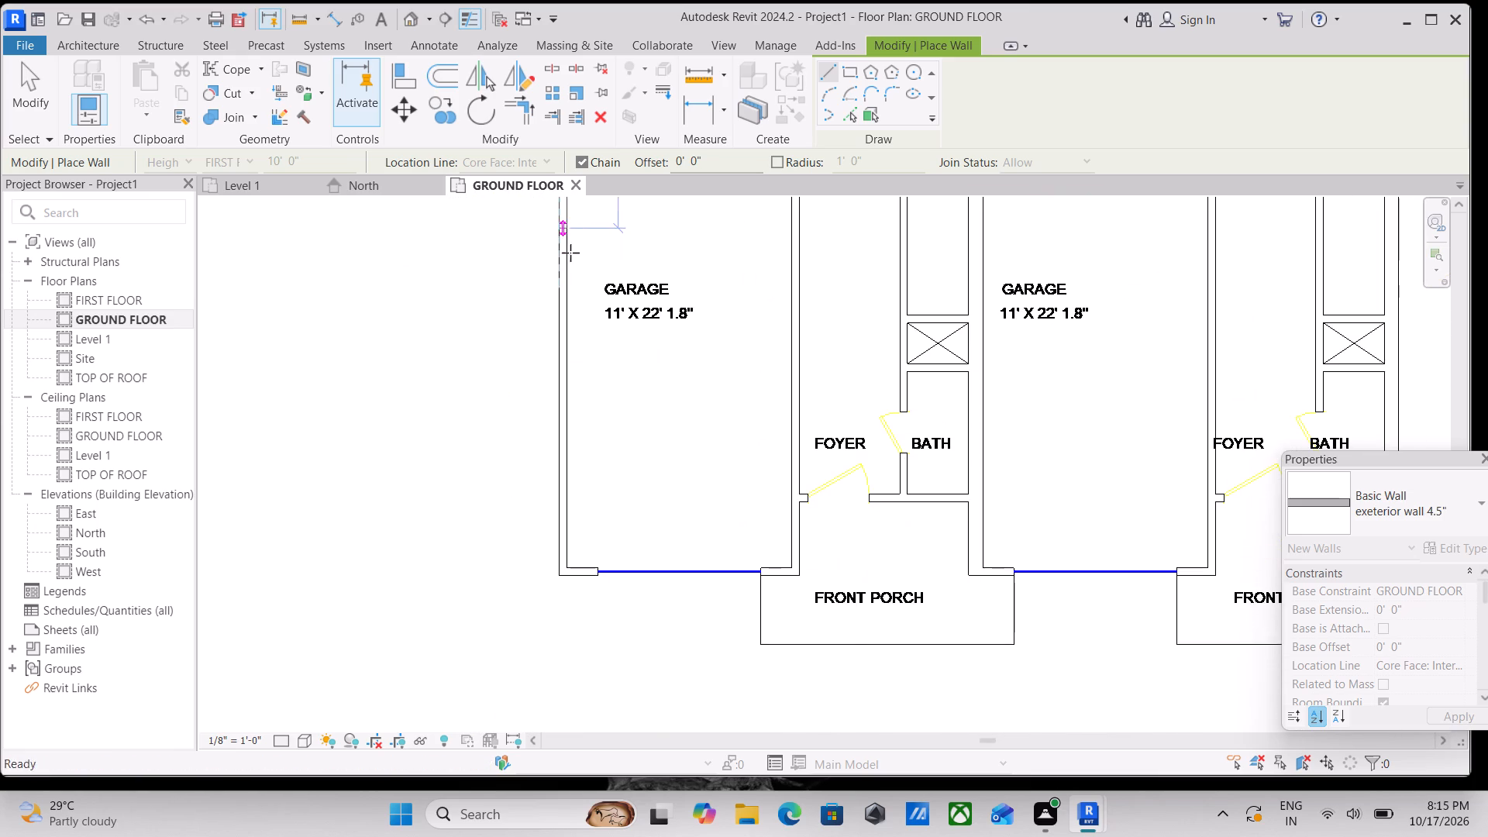
pyautogui.scroll(3, 555, 552)
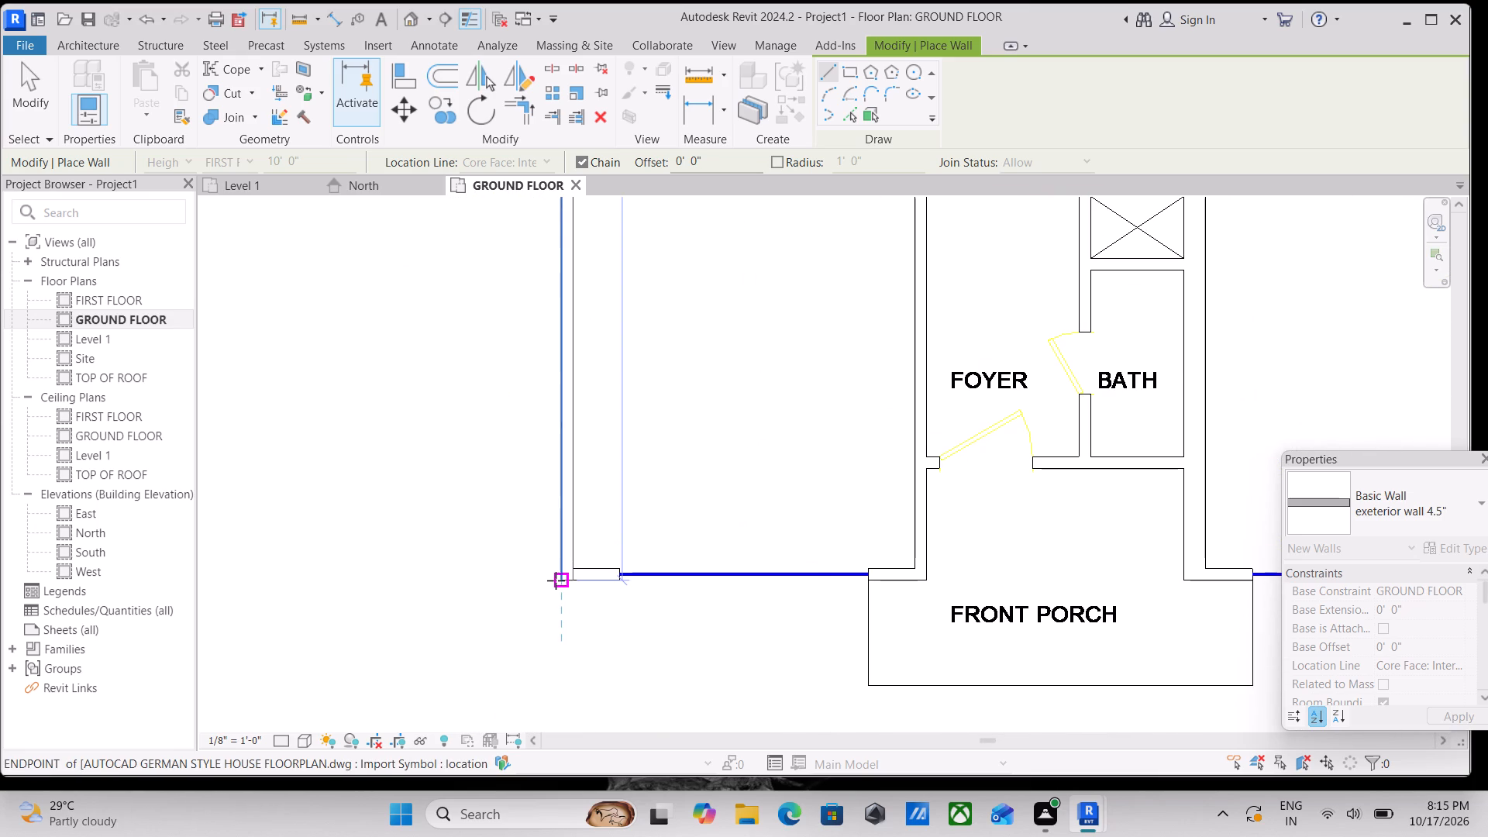
pyautogui.click(556, 580)
# Continue the wall about 11'-9" across the garage front and along its foyer side to the angled corner, ending the chain there.
pyautogui.moveTo(625, 580); pyautogui.dragTo(488, 572, button='middle')
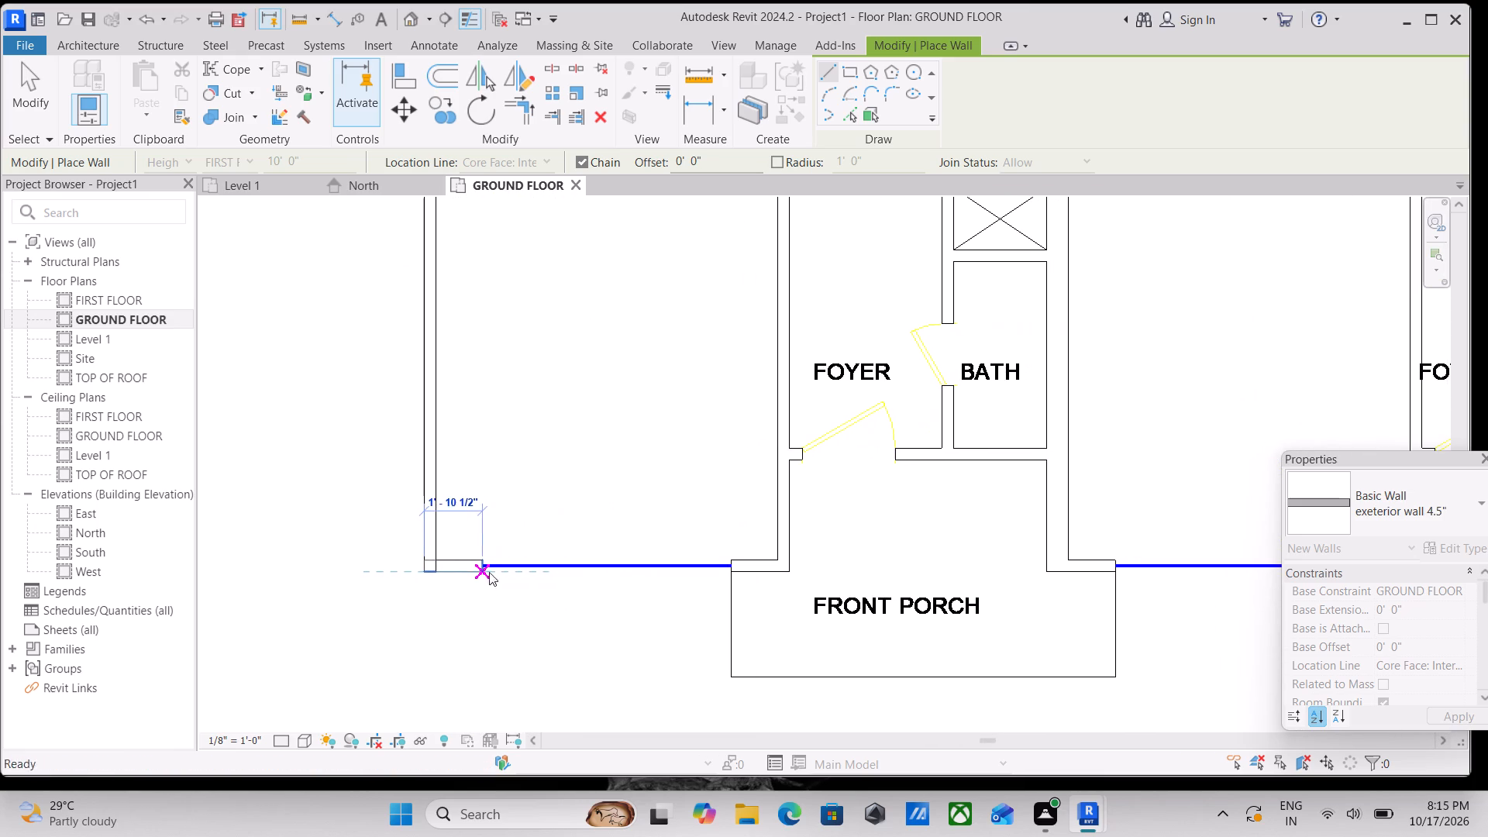
pyautogui.click(790, 573)
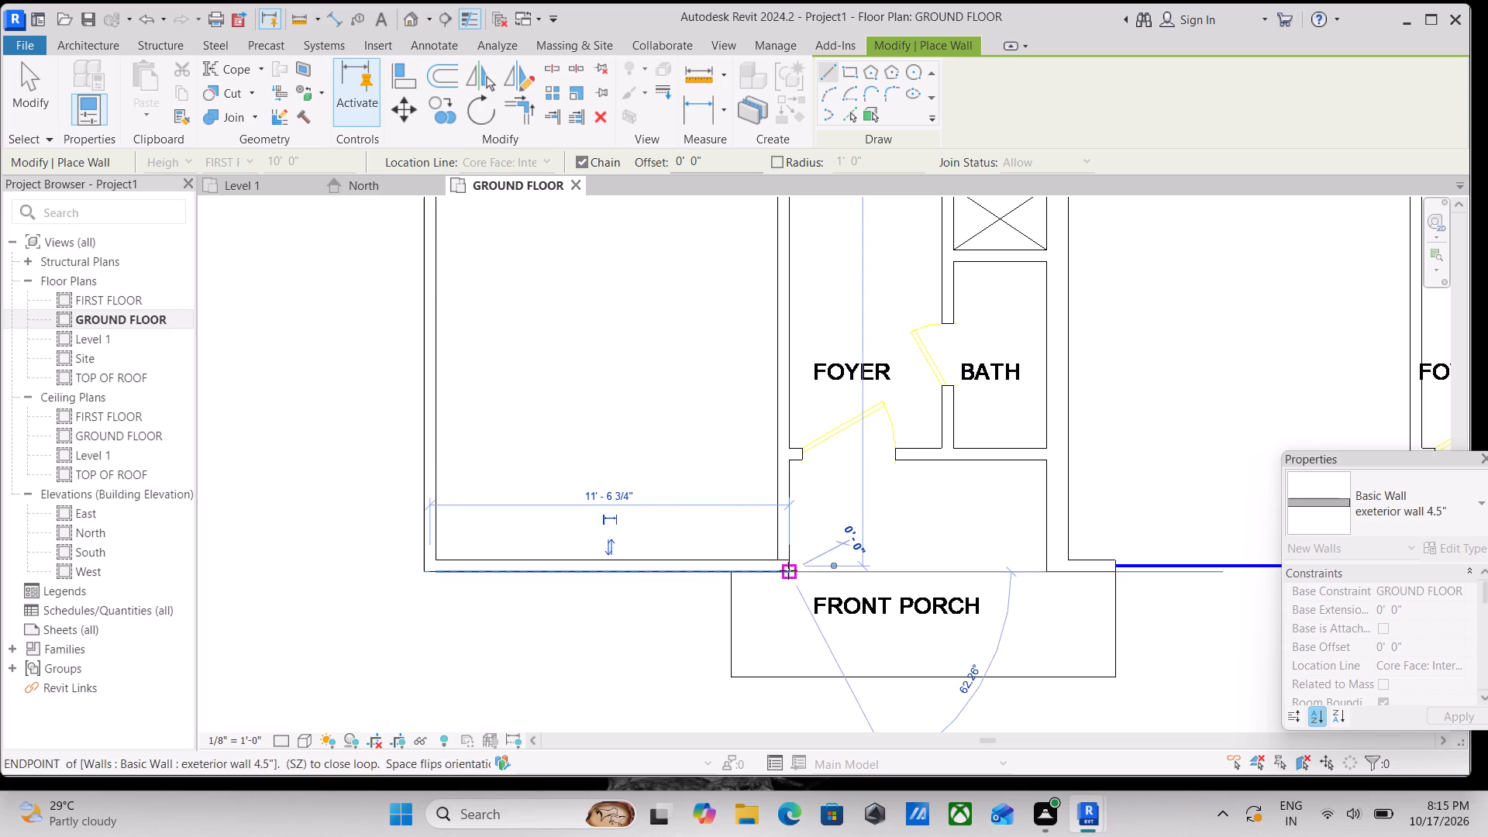
pyautogui.scroll(-2, 793, 453)
pyautogui.moveTo(793, 453); pyautogui.dragTo(777, 626, button='middle')
pyautogui.scroll(-2, 768, 431)
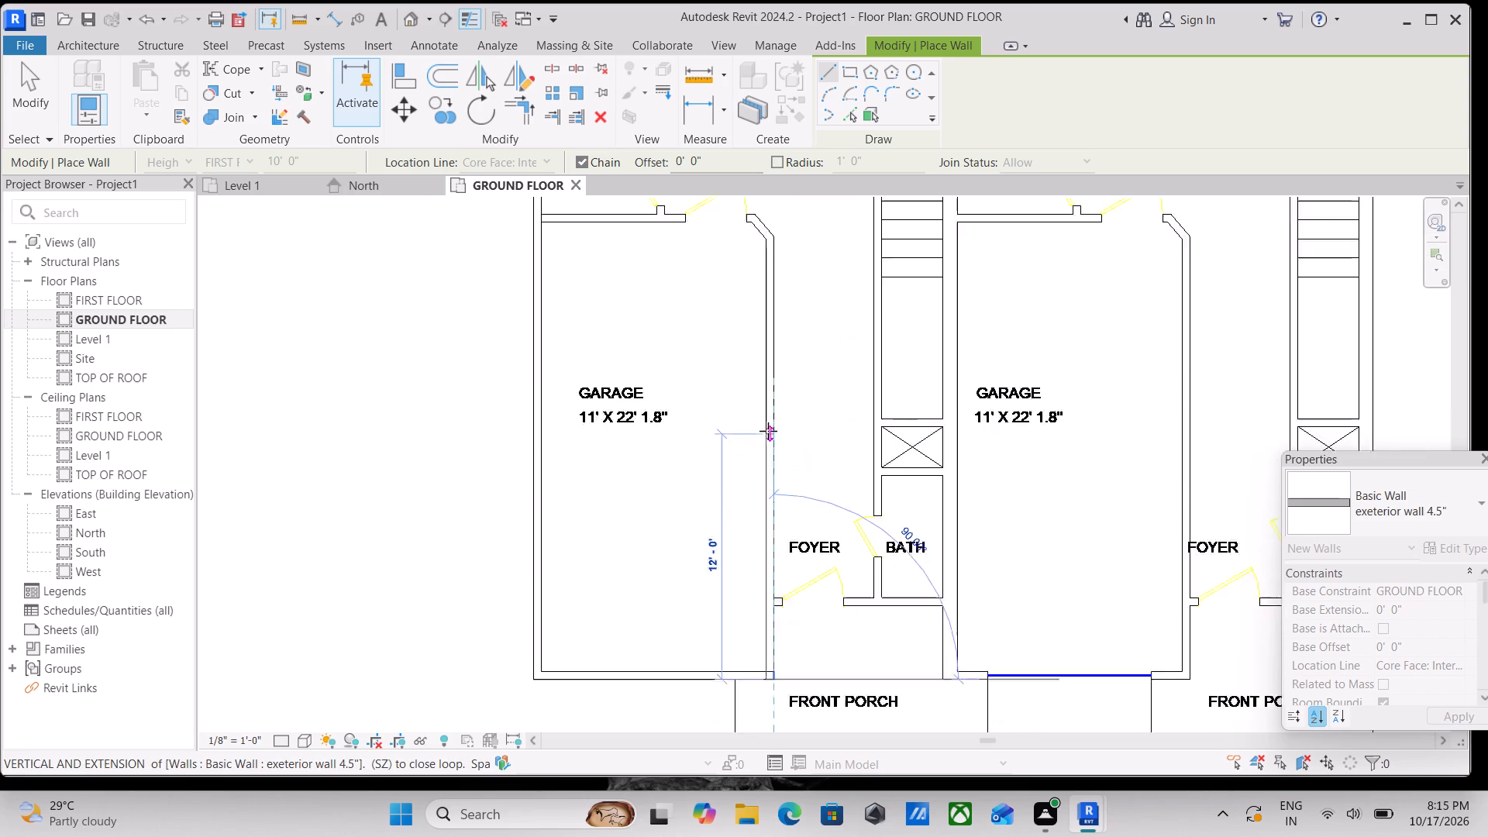
pyautogui.moveTo(768, 431); pyautogui.dragTo(762, 560, button='middle')
pyautogui.scroll(2, 766, 399)
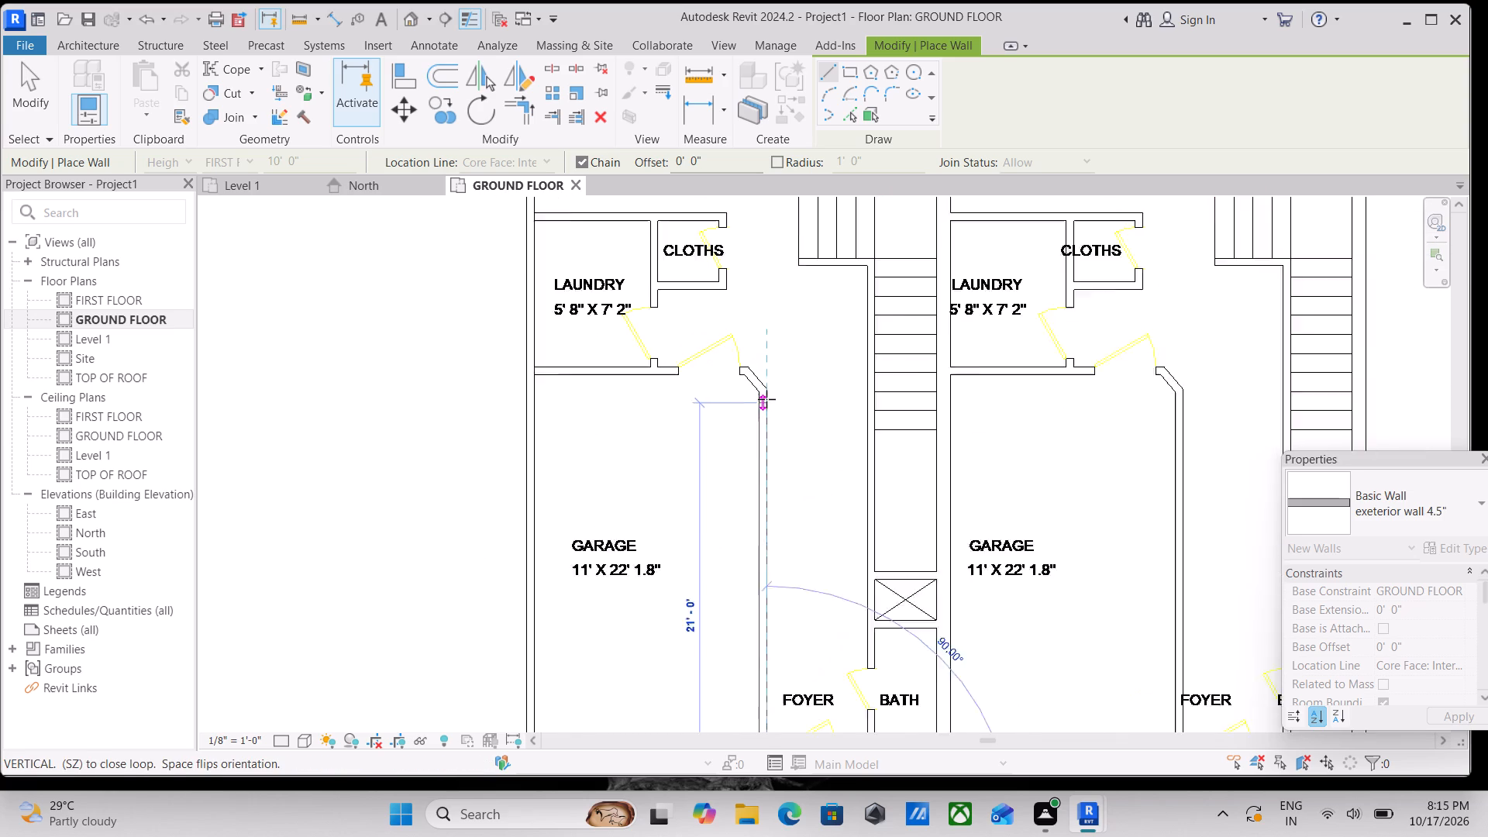
pyautogui.scroll(4, 766, 399)
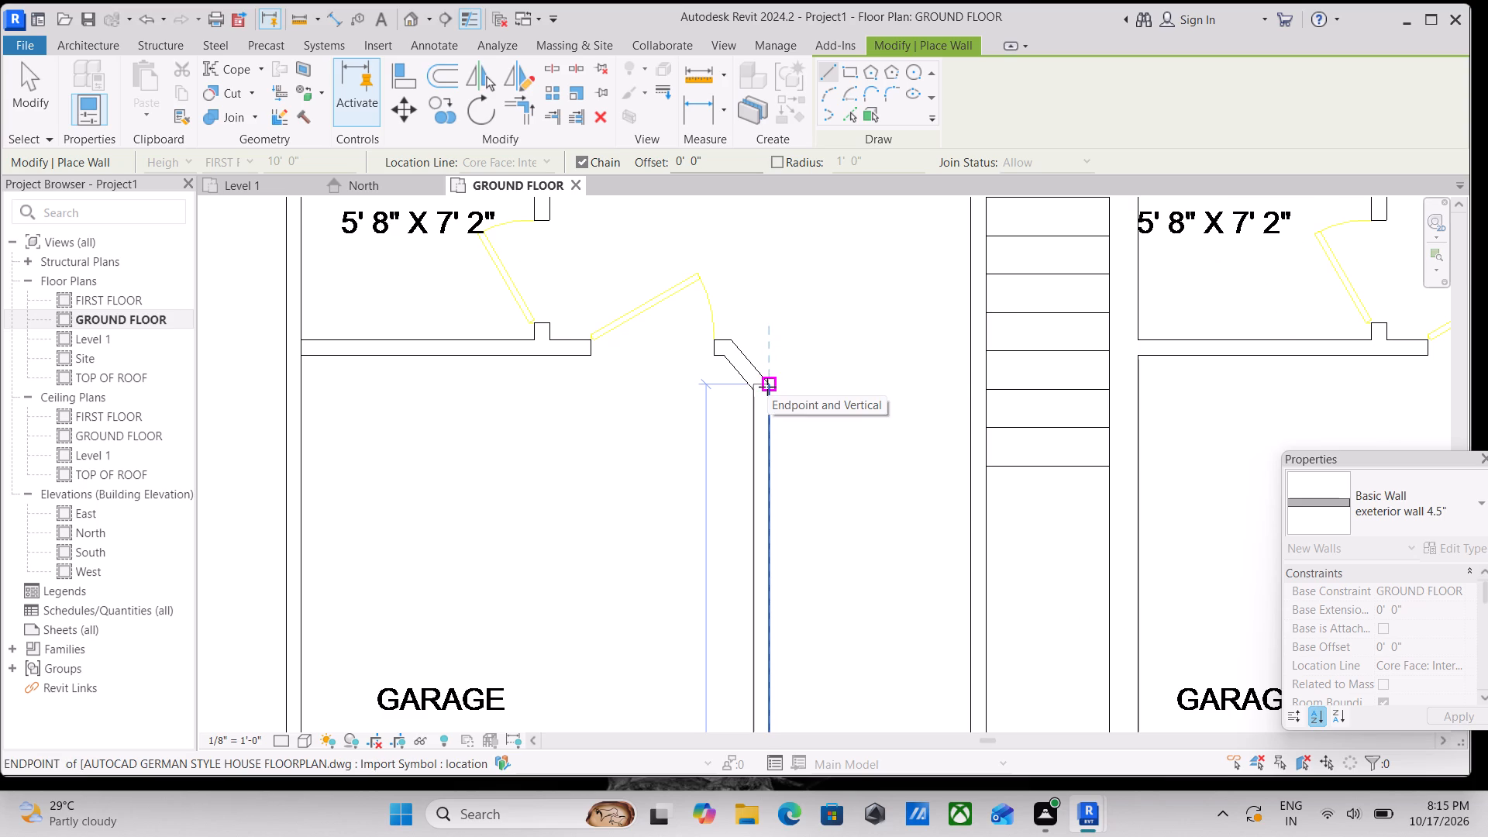
pyautogui.click(767, 387)
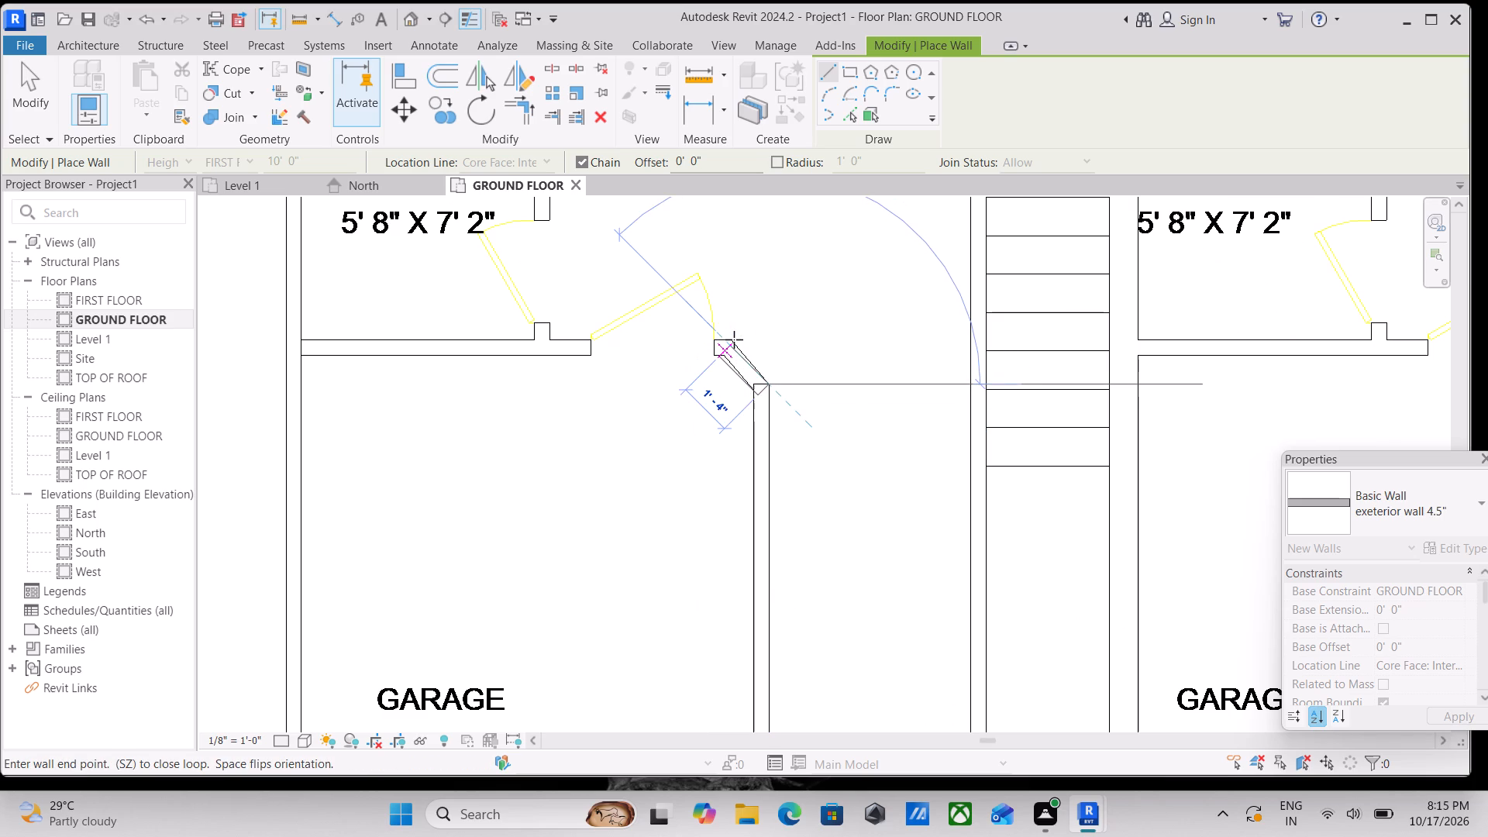
pyautogui.scroll(6, 739, 336)
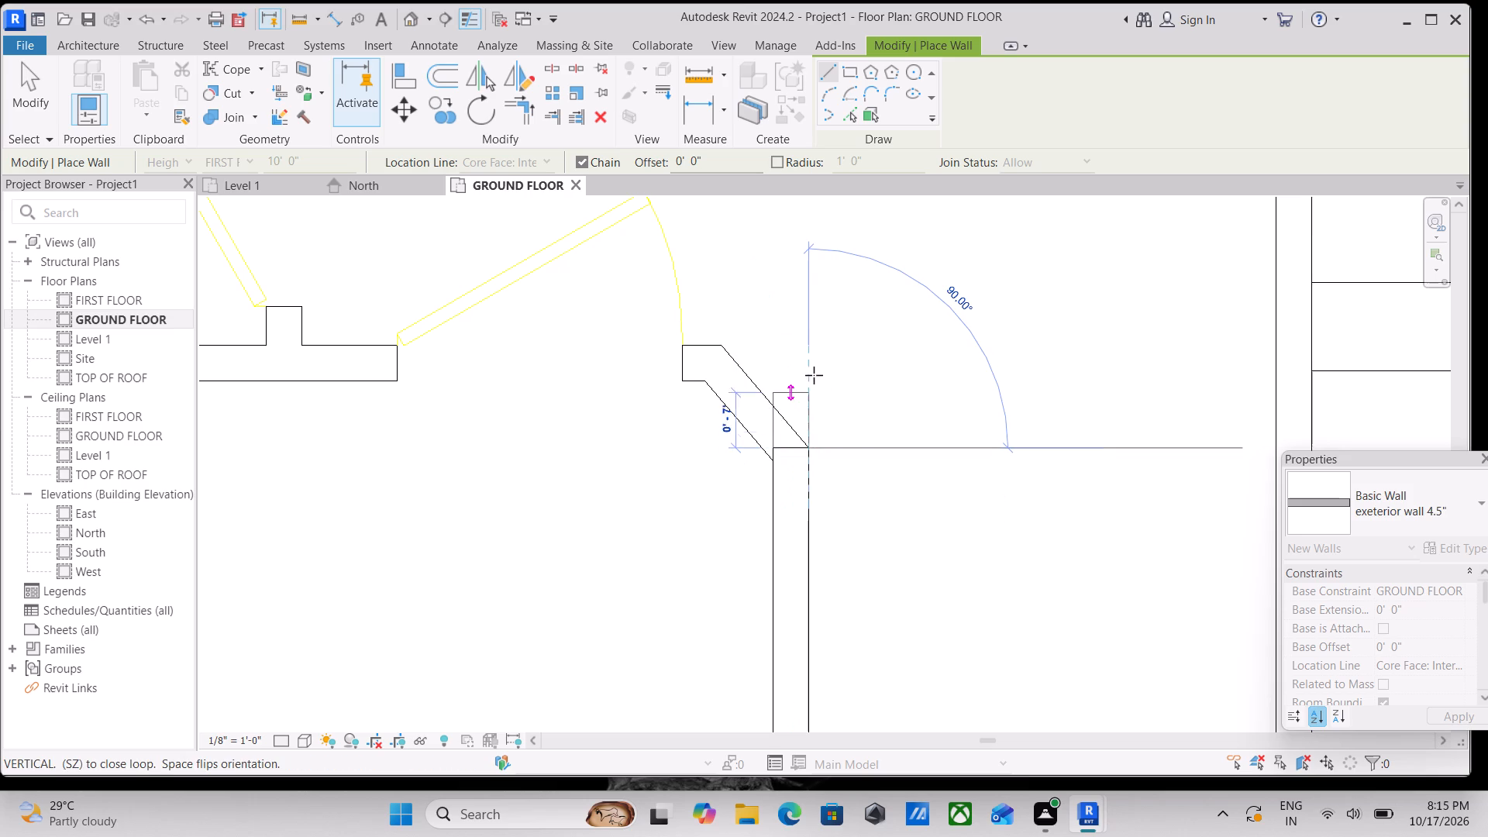
pyautogui.press('Escape')
# Draw the garage's rear wall about 11'-4" long, from the outer side wall across the door opening to the foyer-side wall's line, ending the chain.
pyautogui.scroll(-3, 356, 470)
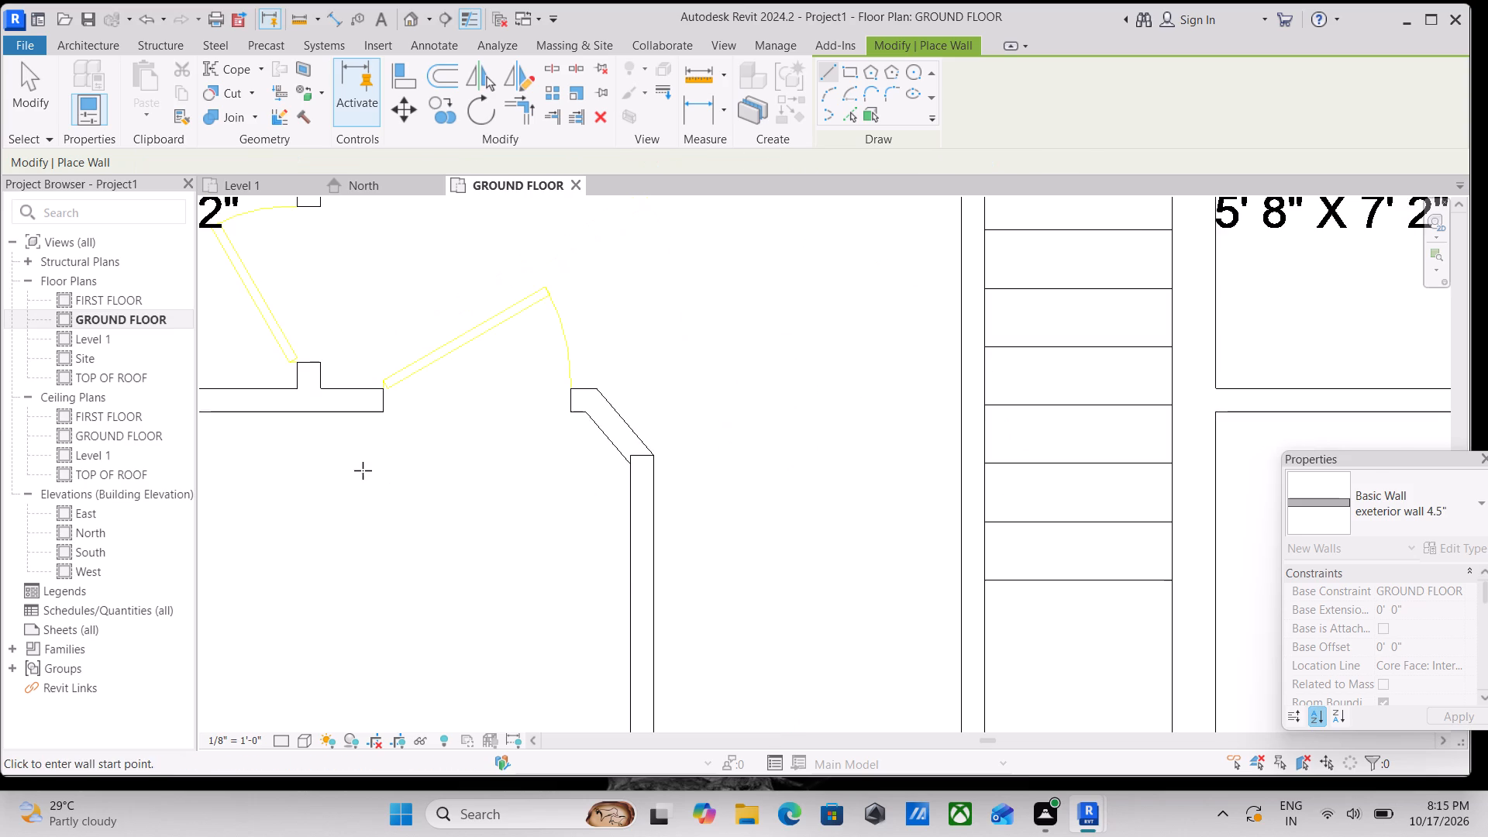
pyautogui.scroll(-11, 363, 470)
pyautogui.moveTo(372, 470); pyautogui.dragTo(540, 443, button='middle')
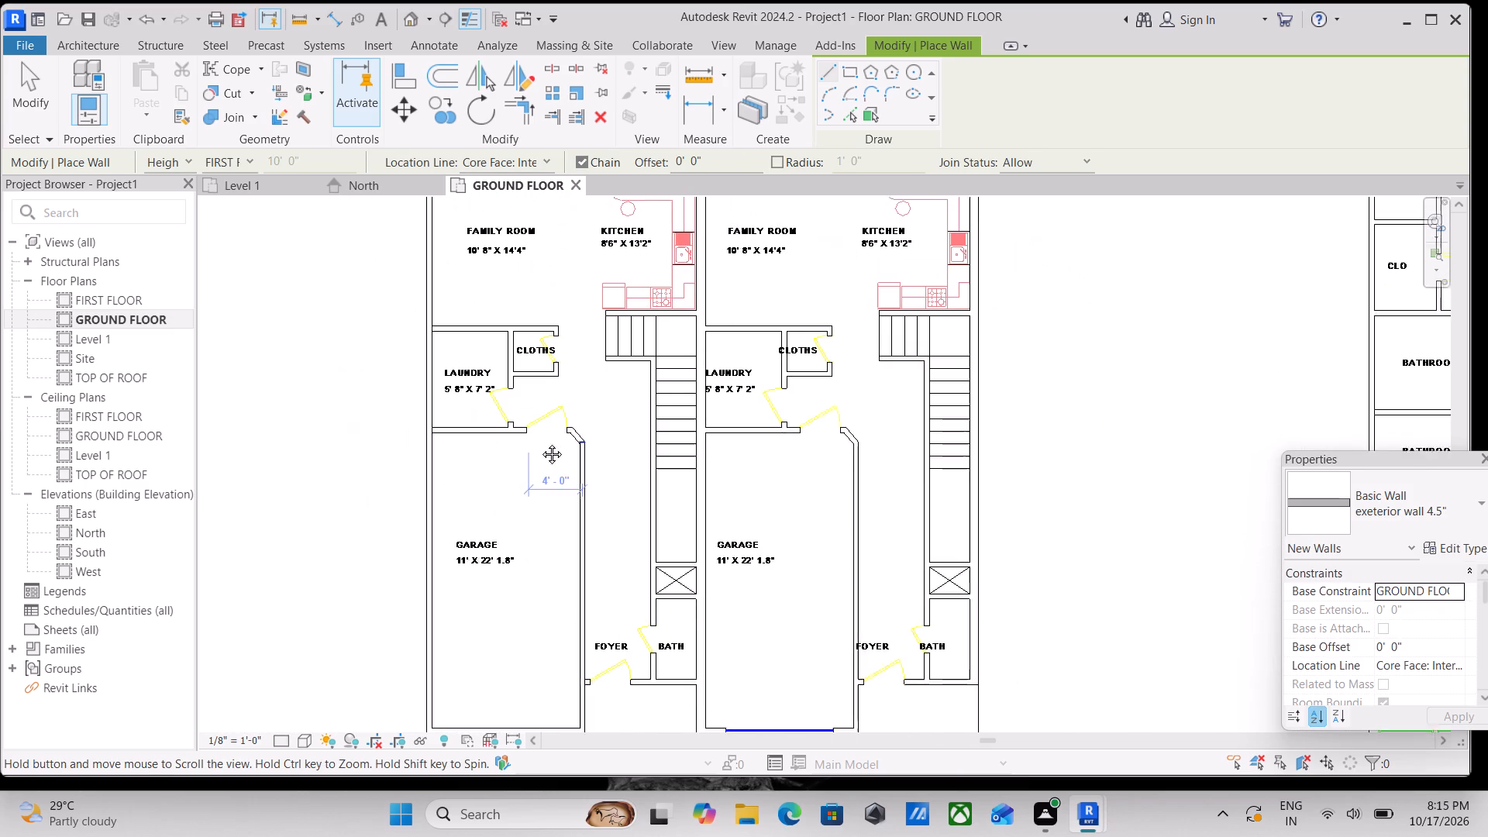
pyautogui.scroll(5, 446, 423)
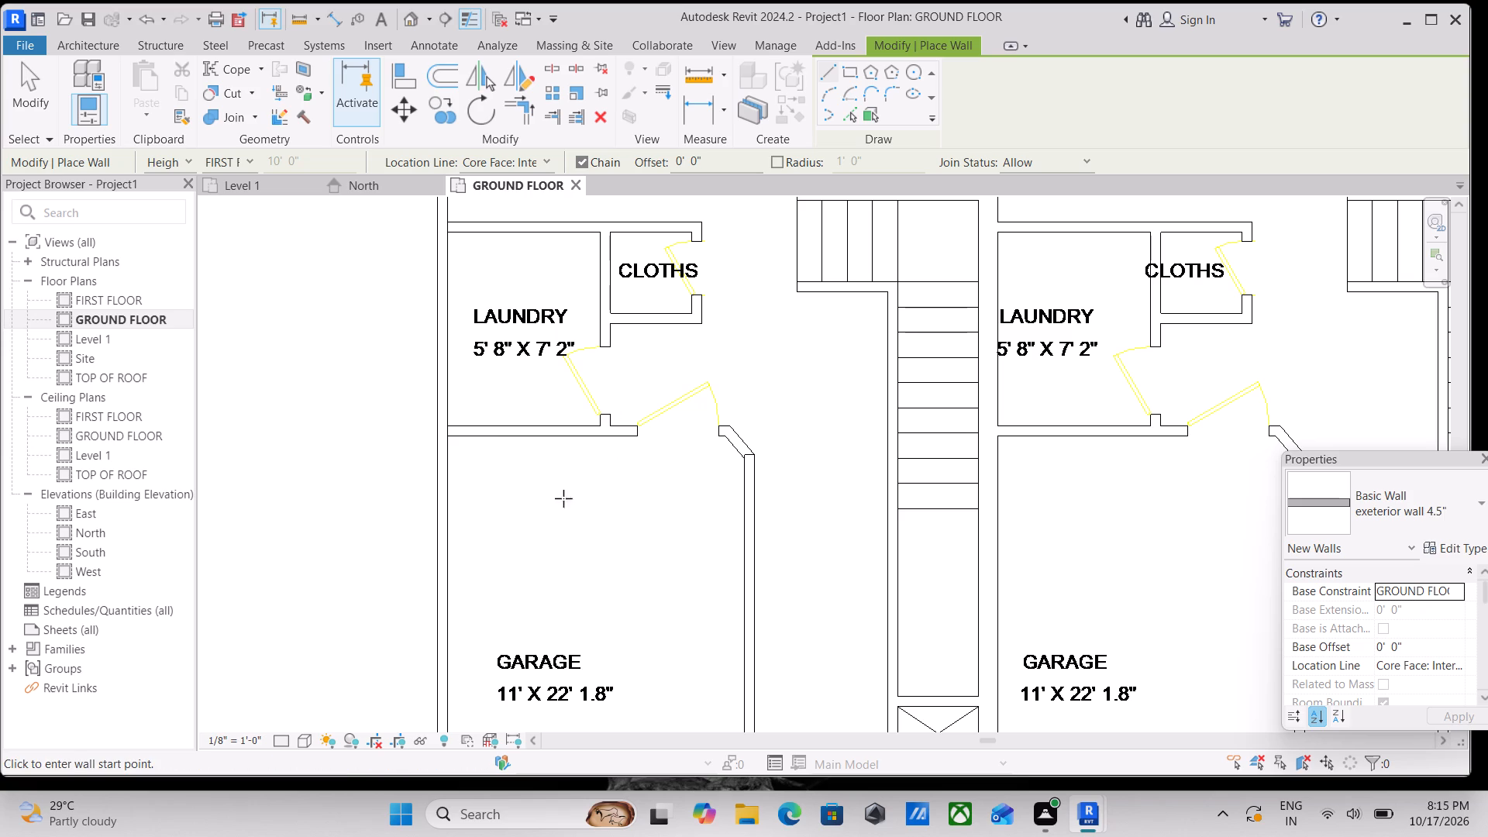
pyautogui.scroll(6, 486, 469)
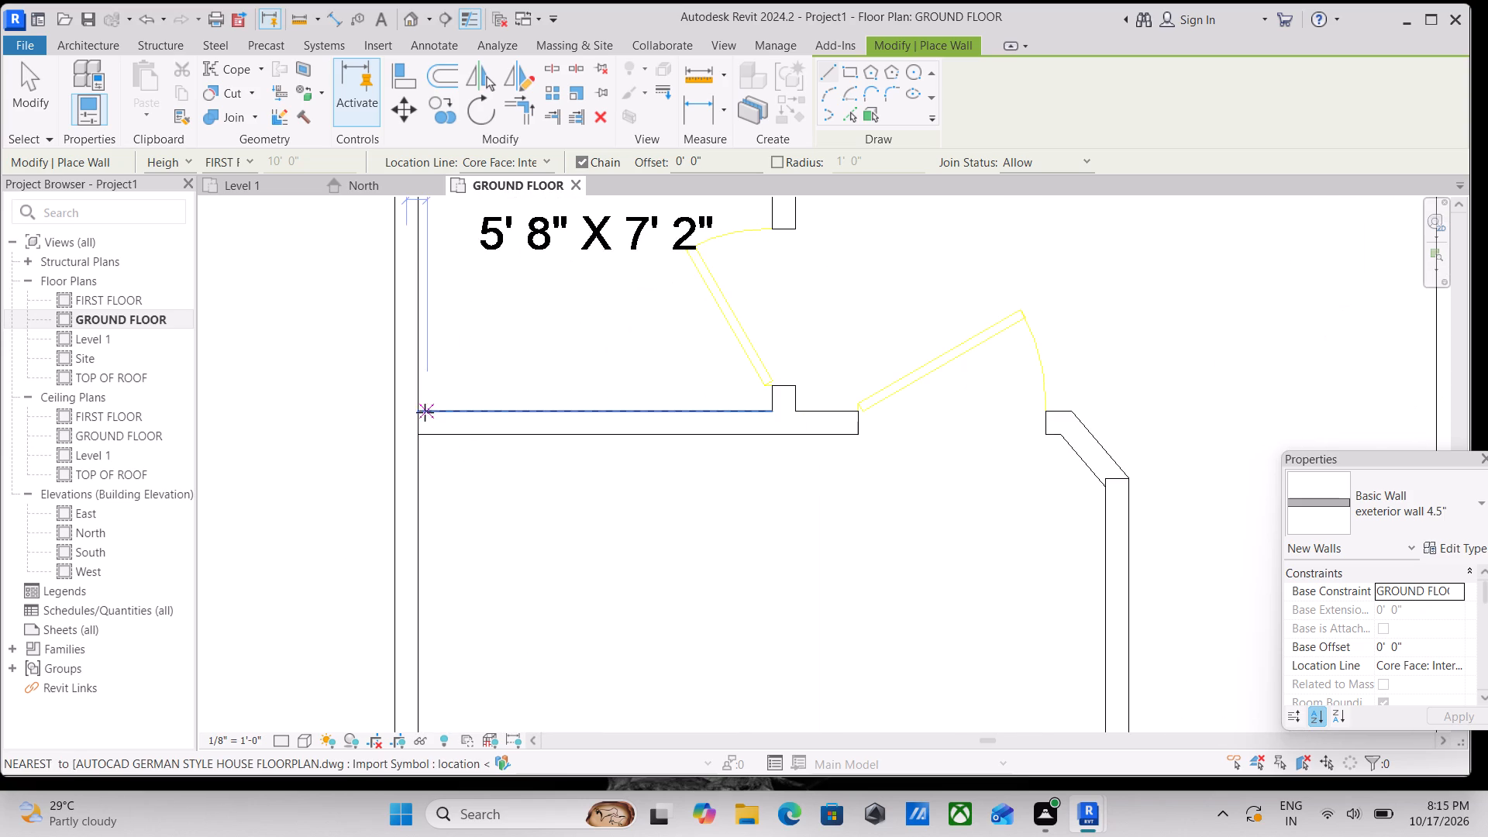
pyautogui.click(424, 414)
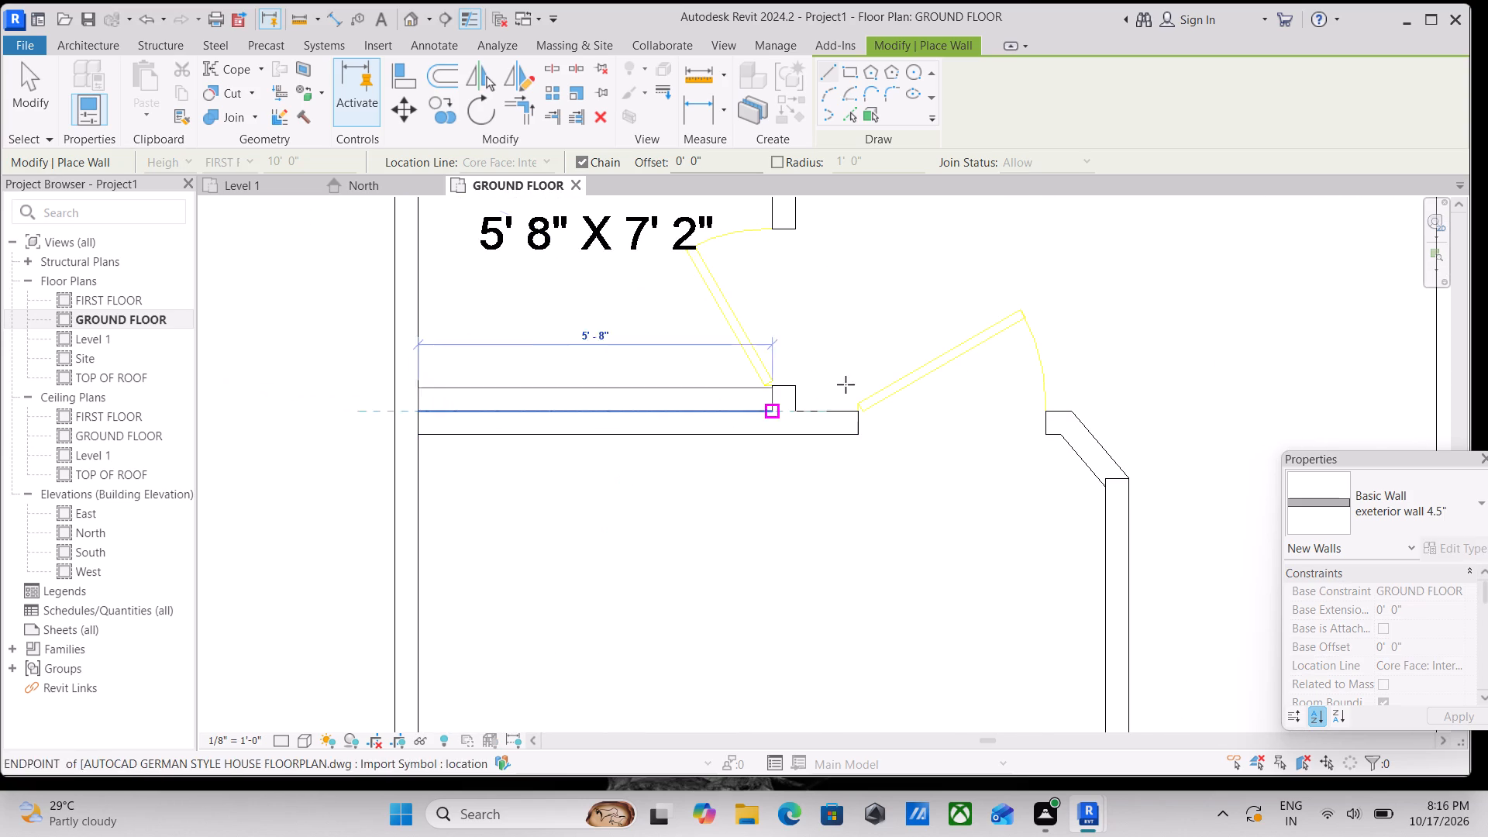
pyautogui.press('space')
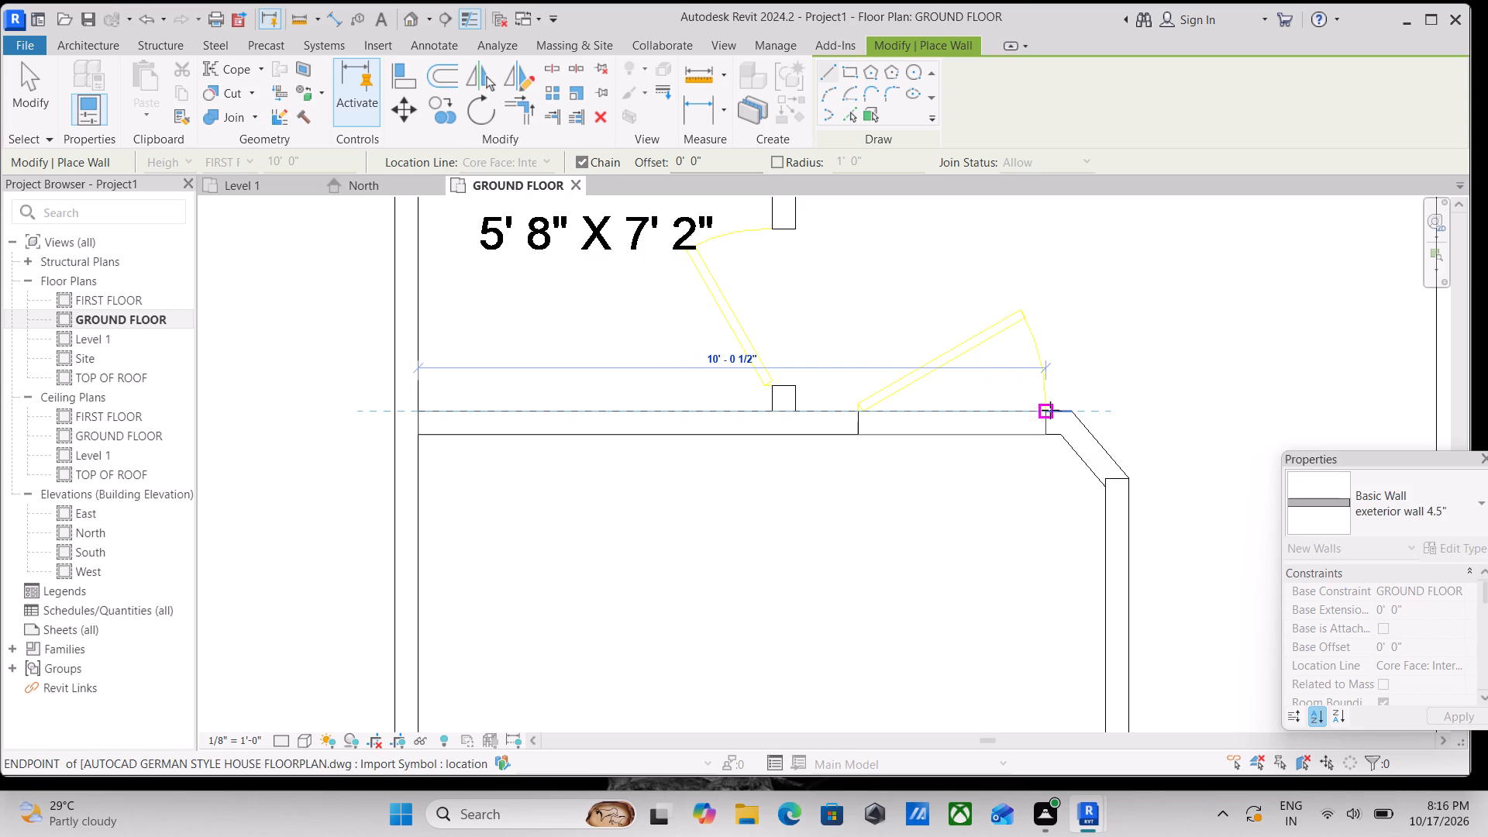
pyautogui.scroll(3, 1050, 410)
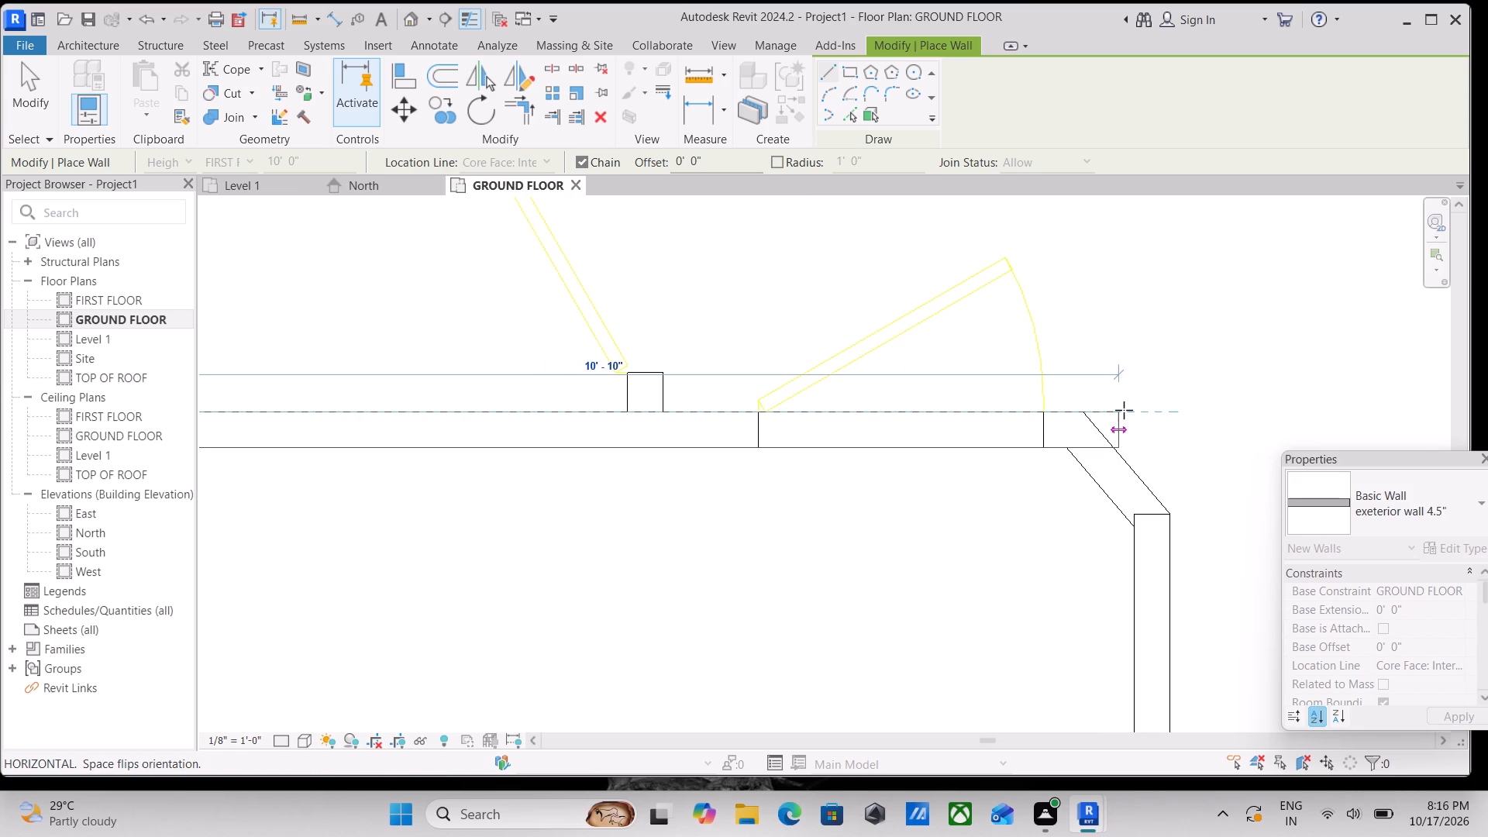
pyautogui.moveTo(1133, 408); pyautogui.dragTo(996, 403, button='middle')
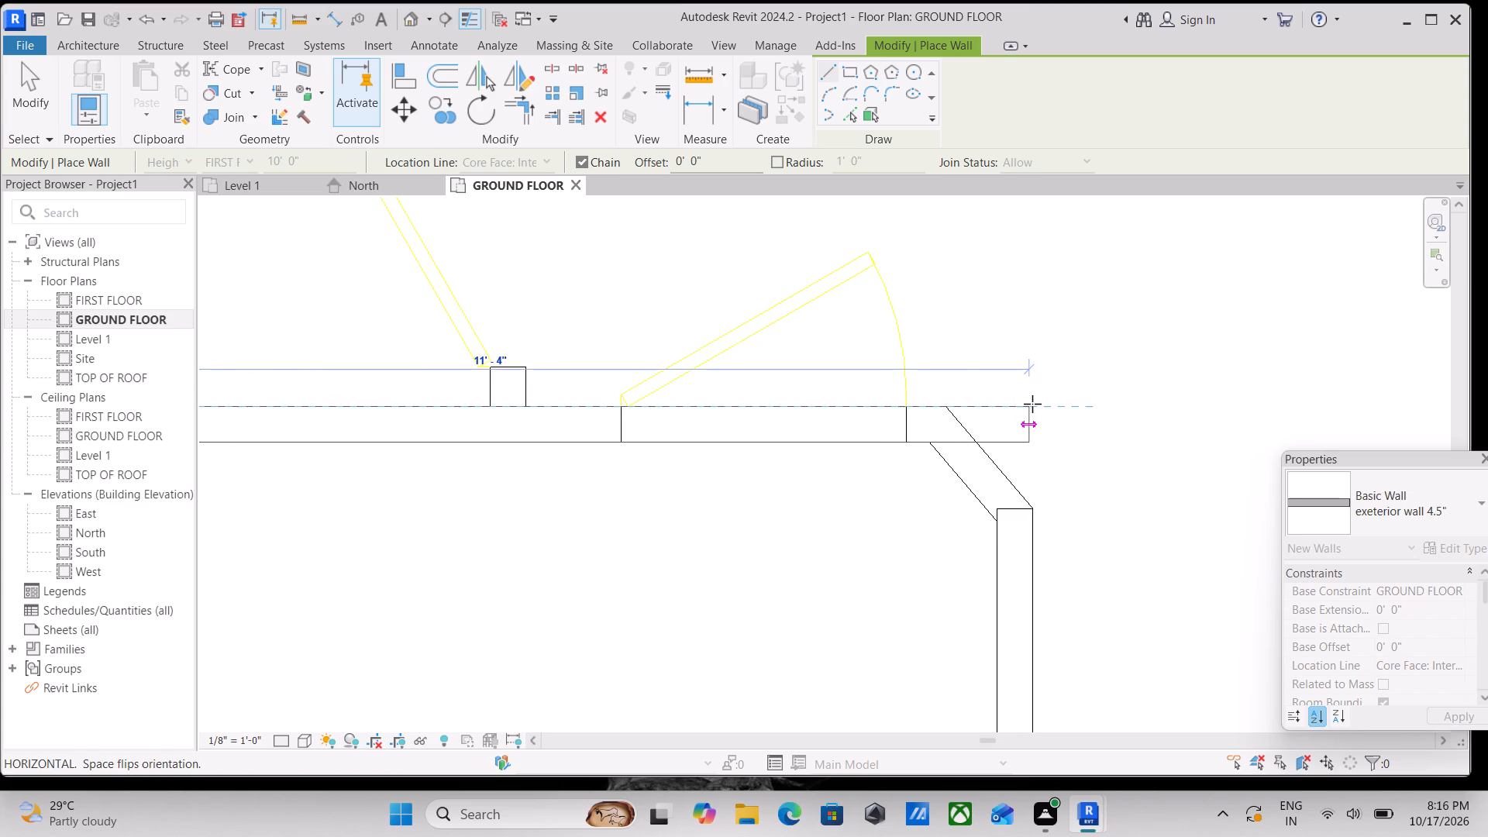
pyautogui.click(1032, 404)
pyautogui.press('Escape')
# Extend the rear end of the garage's foyer-side wall to meet the garage's rear wall, closing the corner squarely.
pyautogui.scroll(-4, 1031, 407)
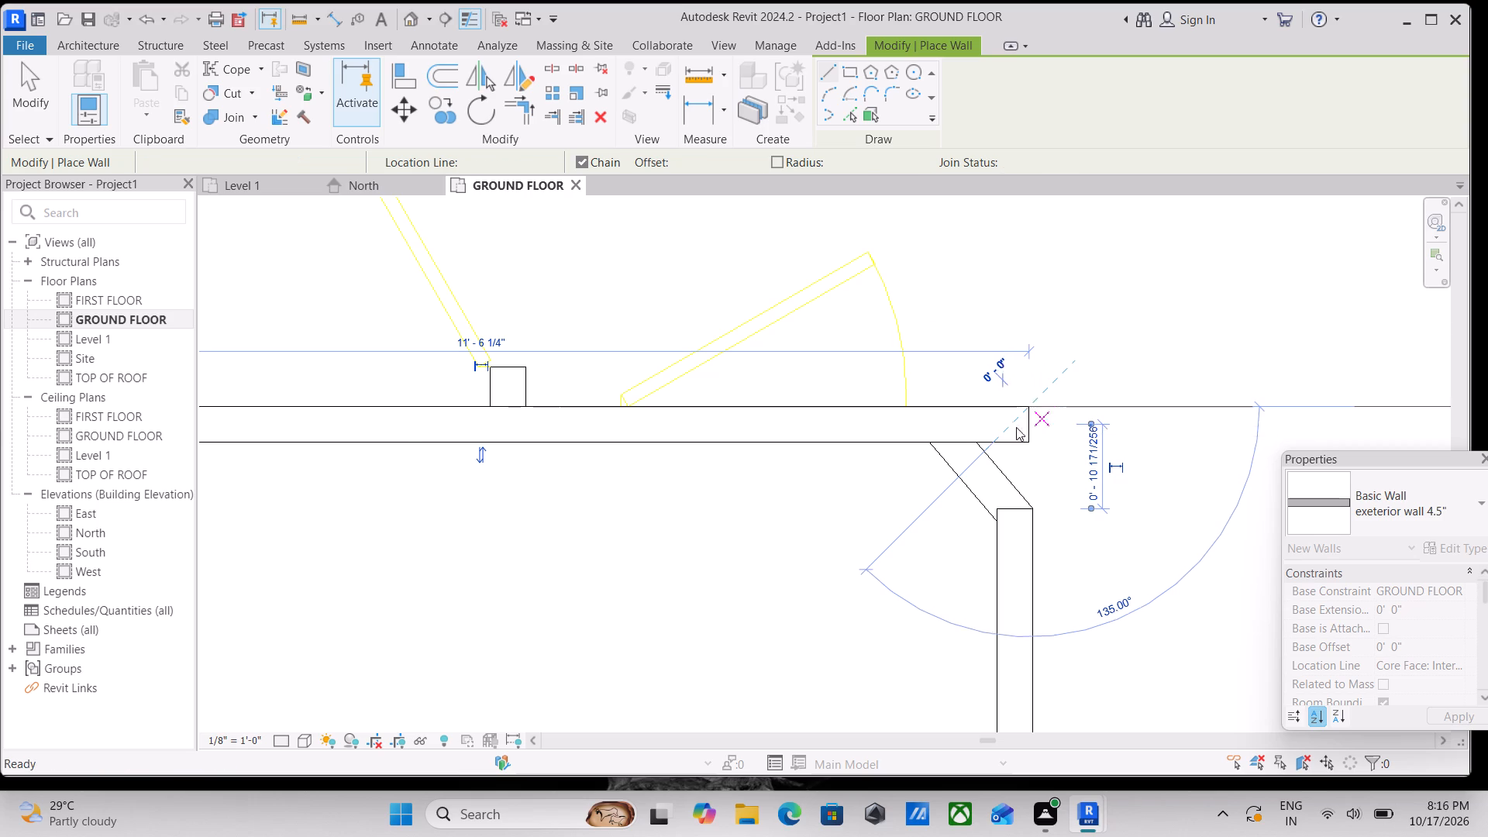
pyautogui.scroll(-4, 980, 440)
pyautogui.moveTo(965, 425); pyautogui.dragTo(877, 278, button='middle')
pyautogui.scroll(-4, 945, 402)
pyautogui.moveTo(917, 381); pyautogui.dragTo(899, 352, button='middle')
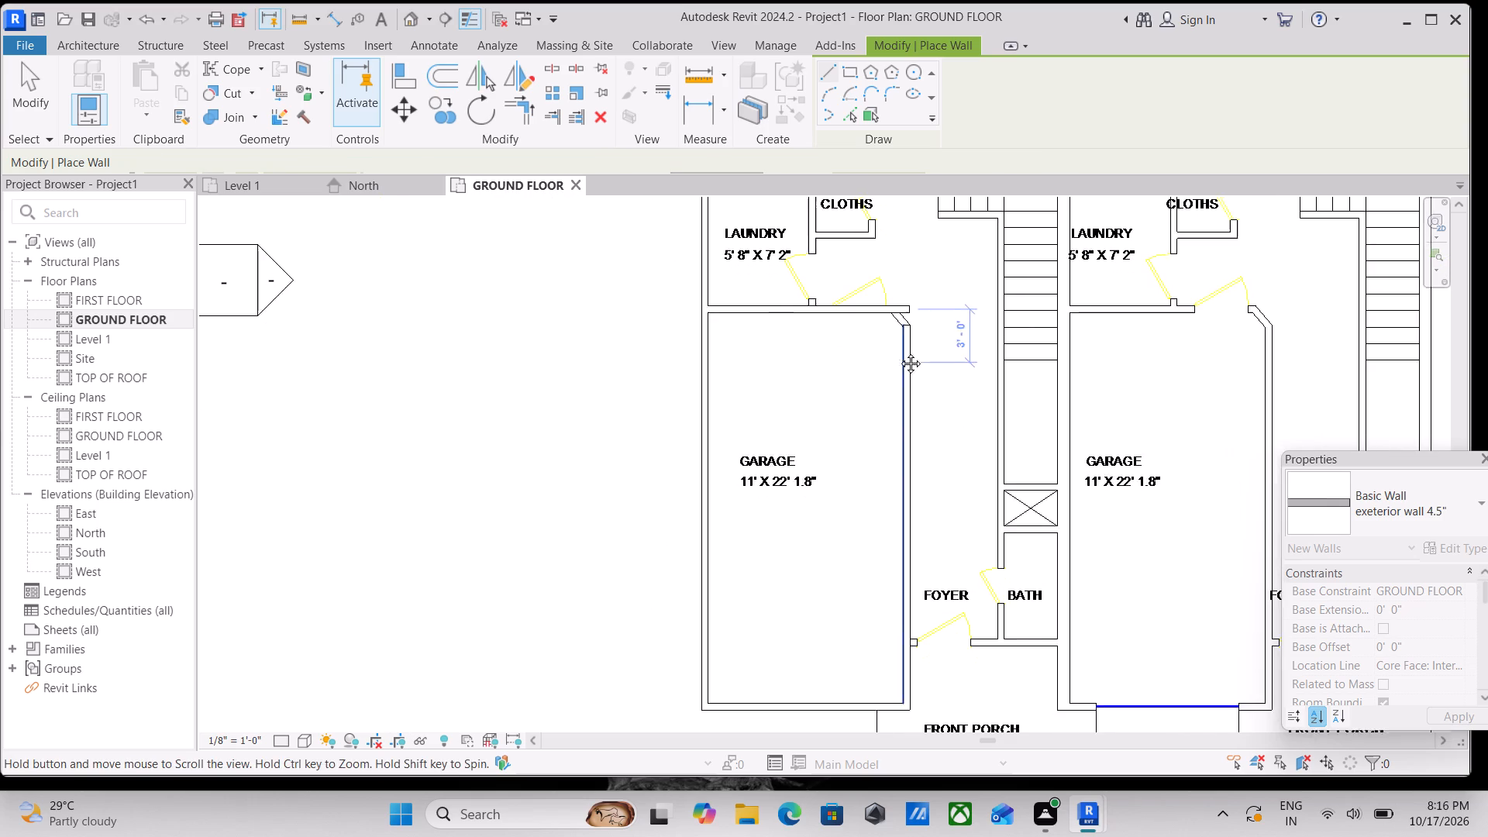
pyautogui.moveTo(899, 352); pyautogui.dragTo(899, 351, button='middle')
pyautogui.press('Escape')
pyautogui.scroll(3, 914, 312)
pyautogui.press('Escape')
pyautogui.press('Escape')
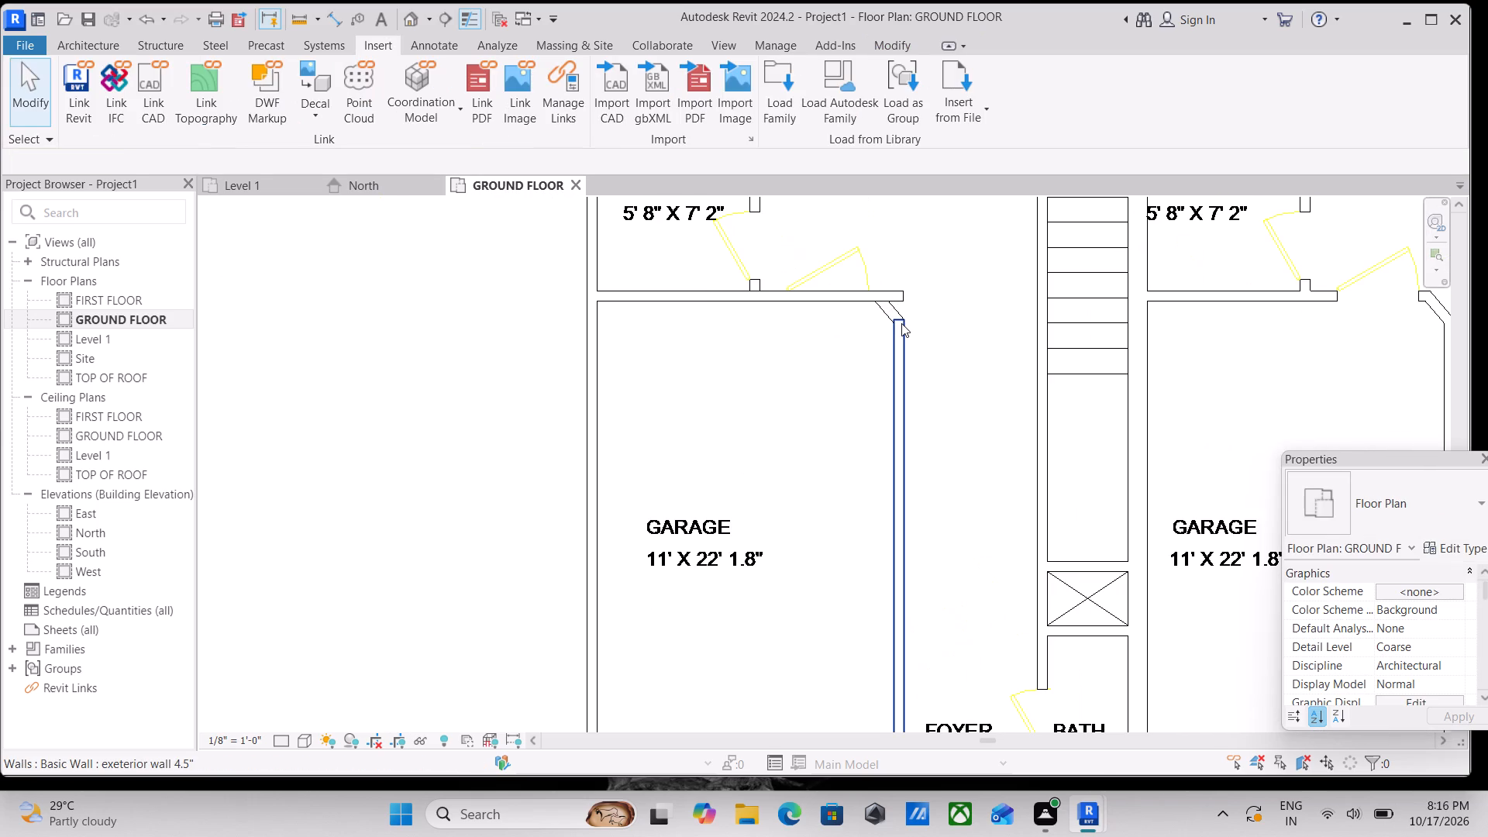
pyautogui.click(901, 323)
pyautogui.scroll(1, 901, 323)
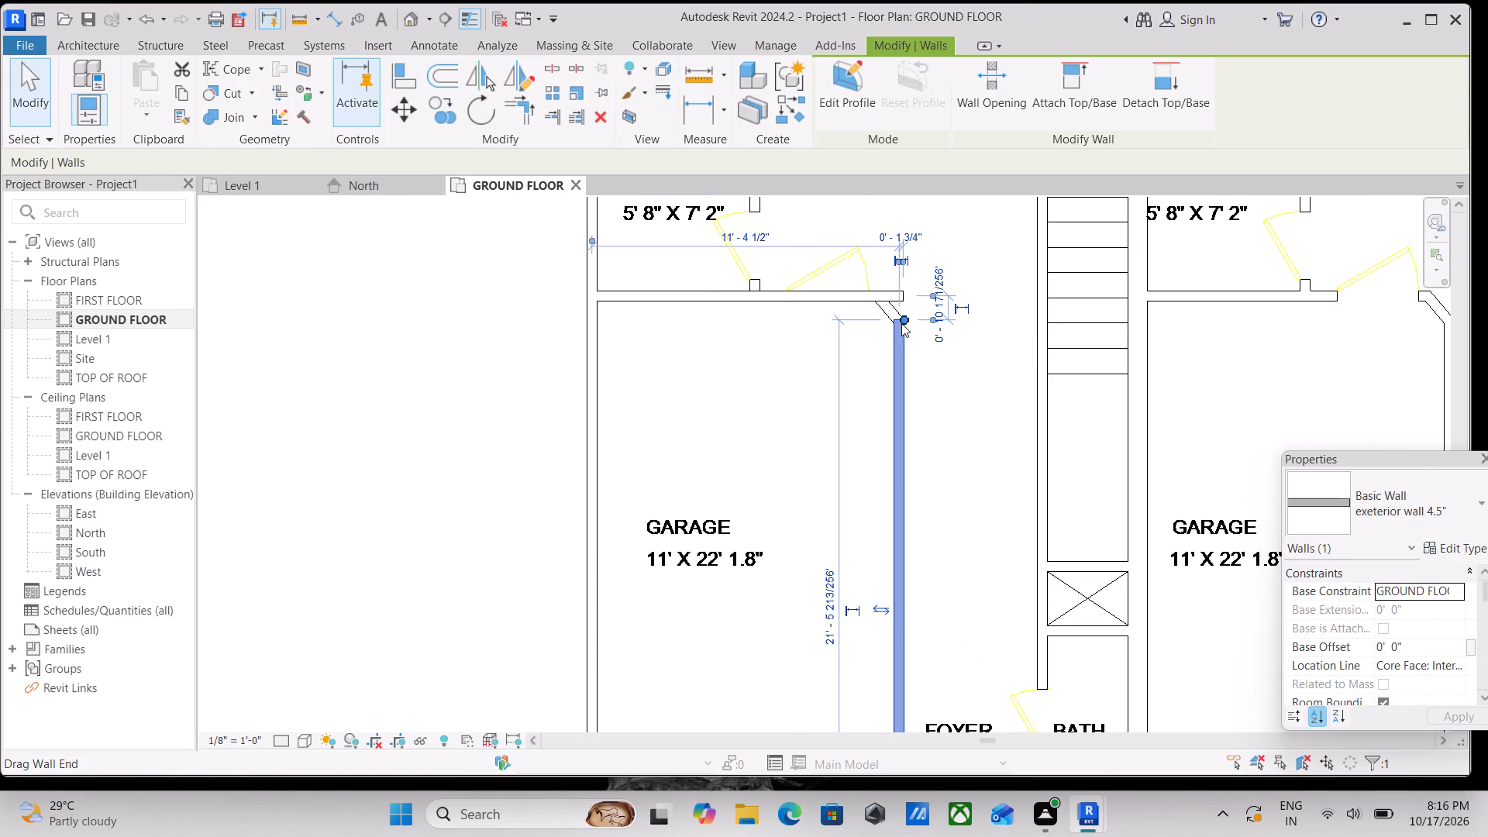
pyautogui.scroll(3, 901, 323)
pyautogui.moveTo(906, 314); pyautogui.dragTo(911, 296)
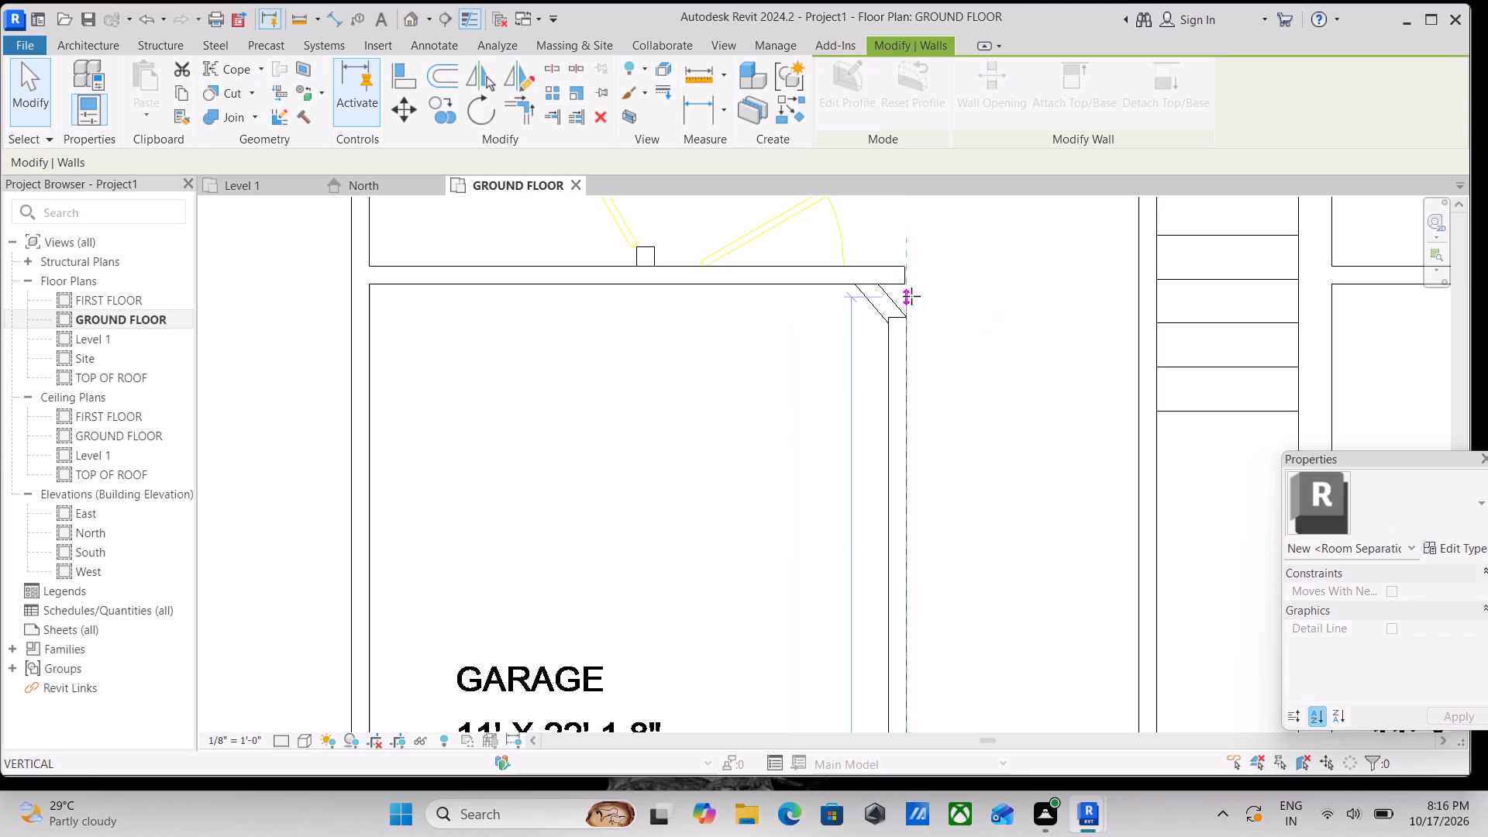
pyautogui.moveTo(911, 296); pyautogui.dragTo(909, 277)
pyautogui.press('Escape')
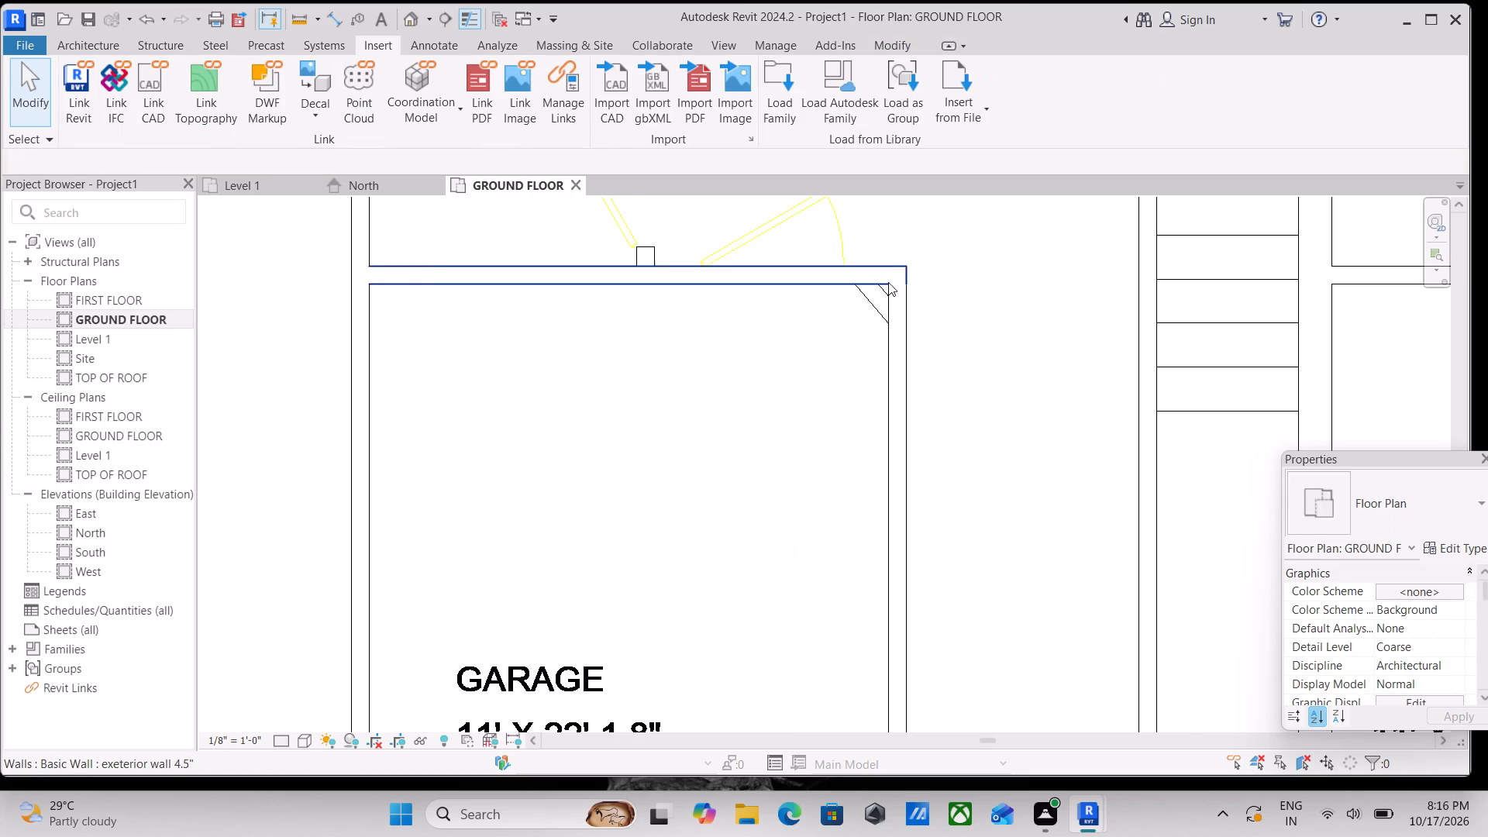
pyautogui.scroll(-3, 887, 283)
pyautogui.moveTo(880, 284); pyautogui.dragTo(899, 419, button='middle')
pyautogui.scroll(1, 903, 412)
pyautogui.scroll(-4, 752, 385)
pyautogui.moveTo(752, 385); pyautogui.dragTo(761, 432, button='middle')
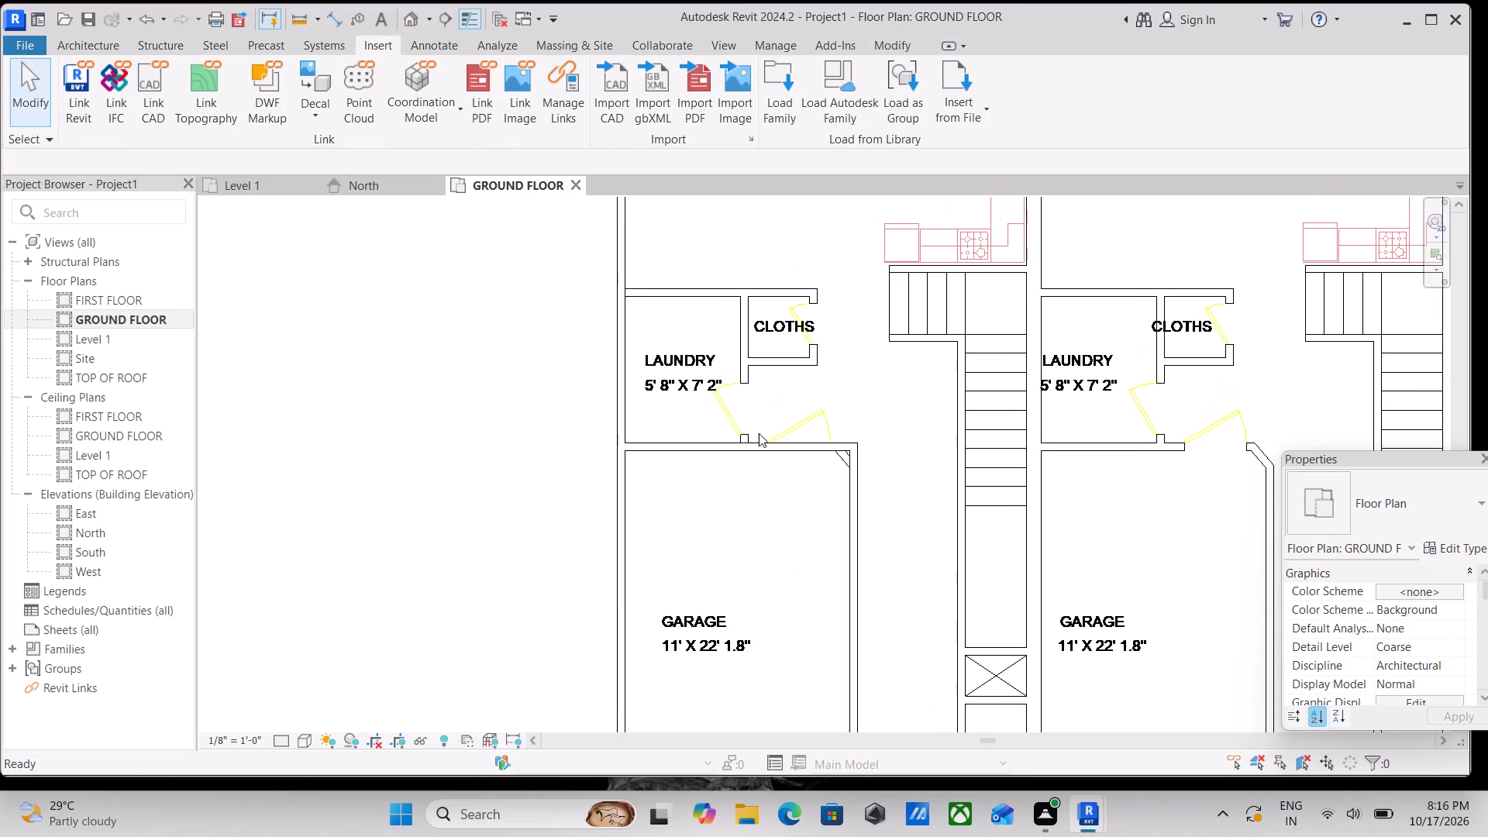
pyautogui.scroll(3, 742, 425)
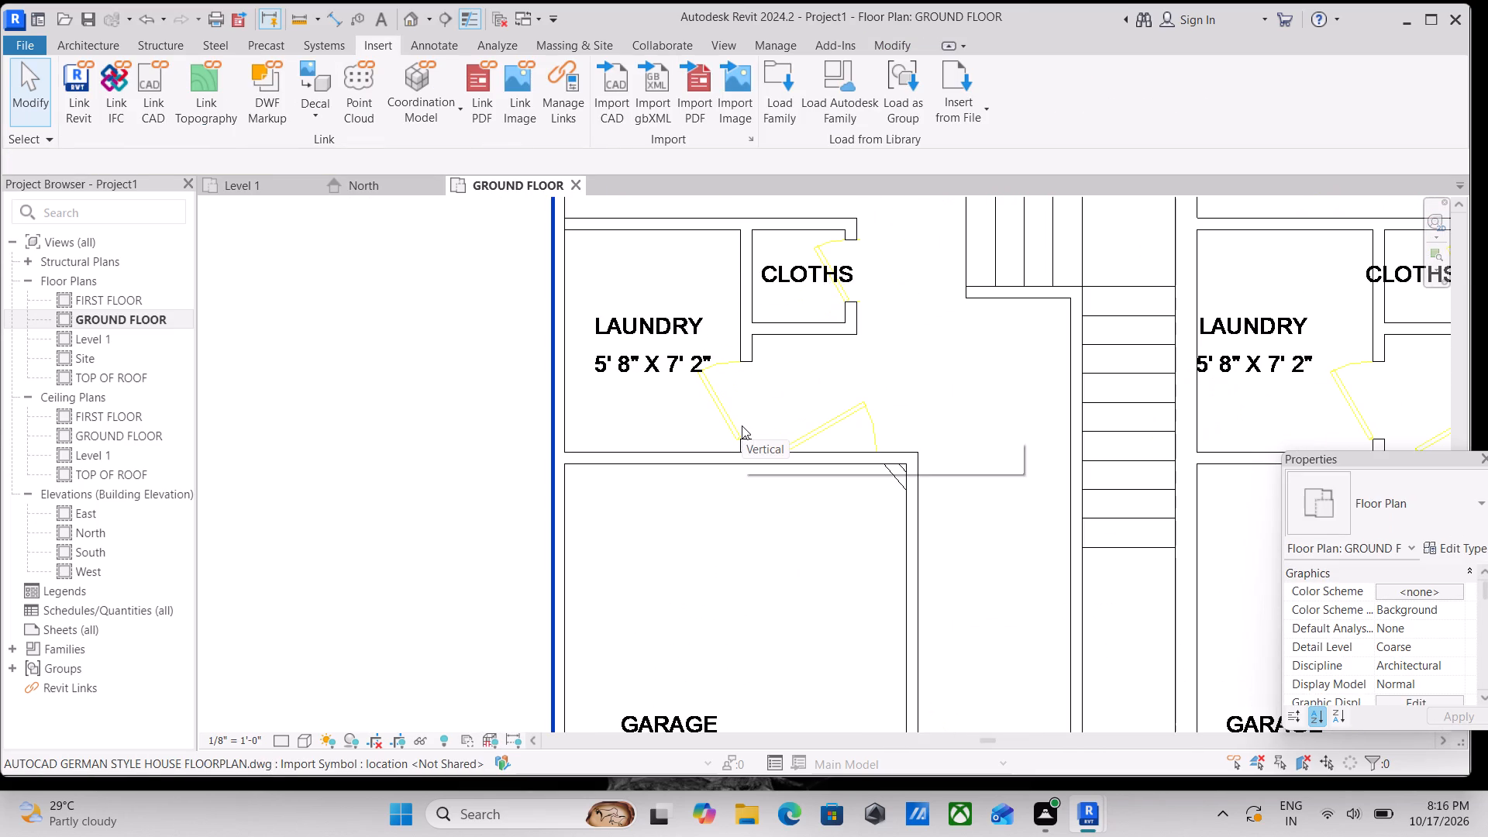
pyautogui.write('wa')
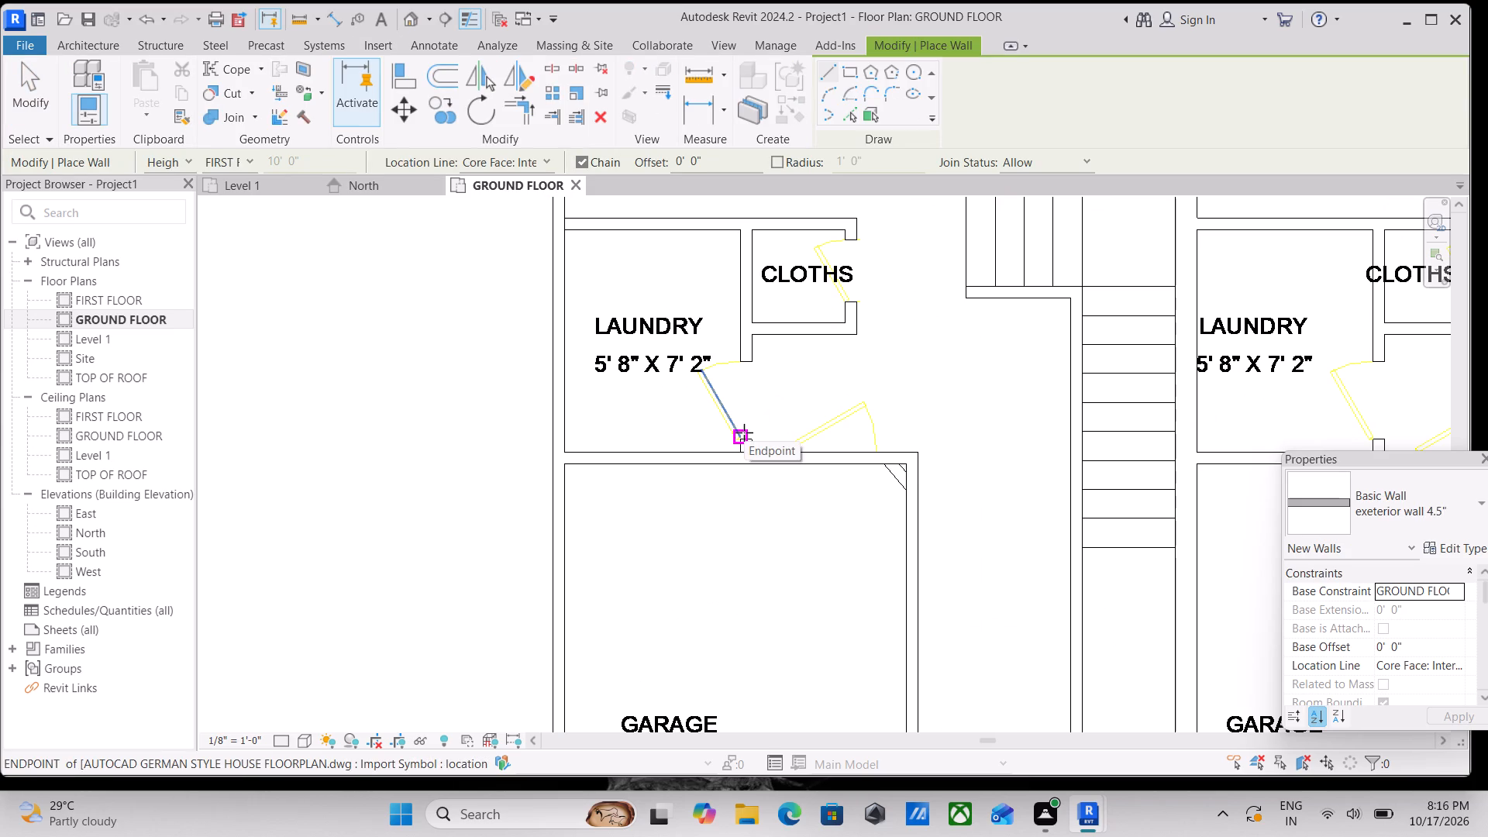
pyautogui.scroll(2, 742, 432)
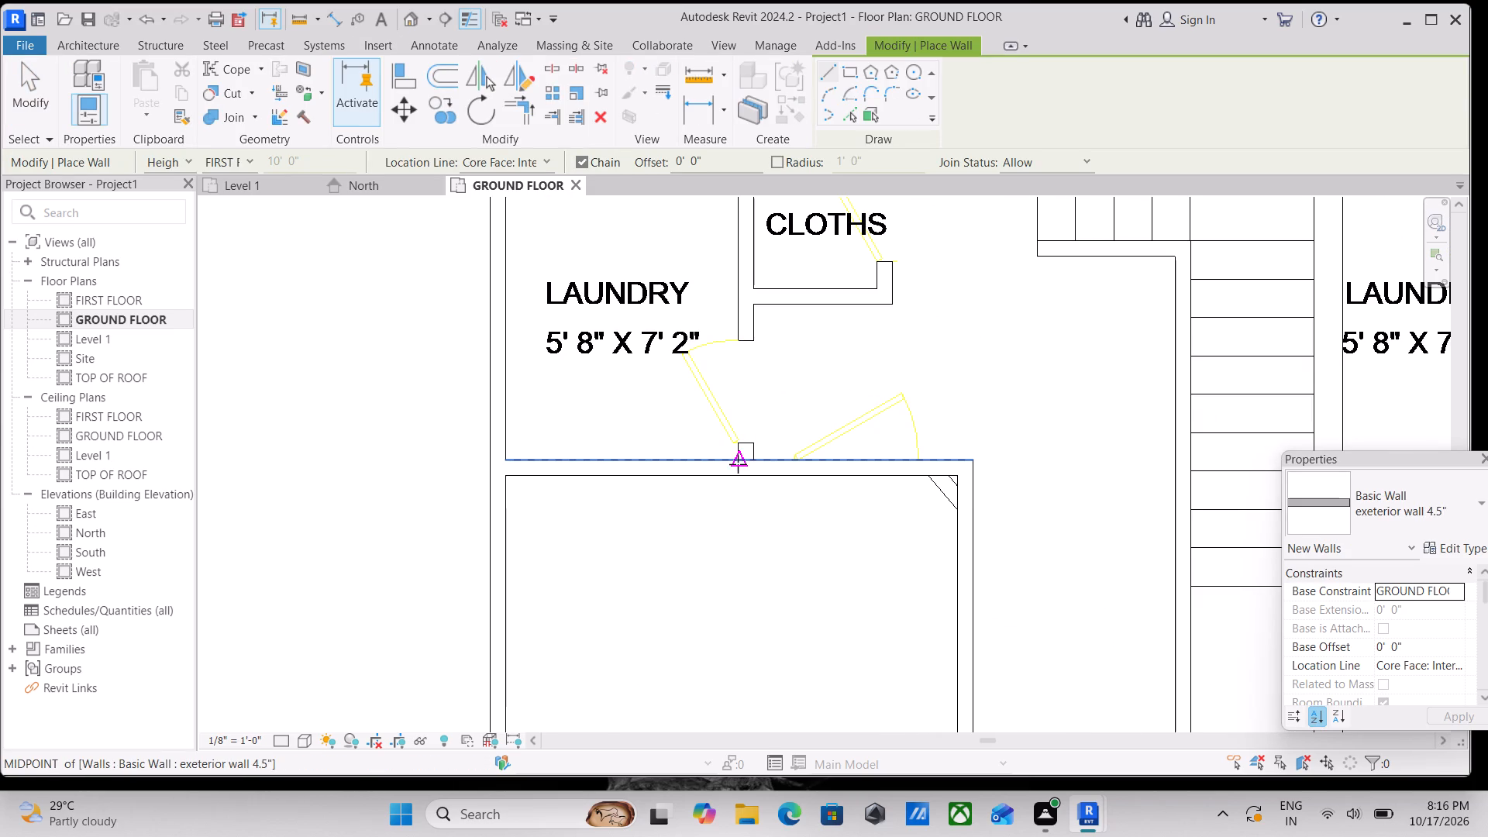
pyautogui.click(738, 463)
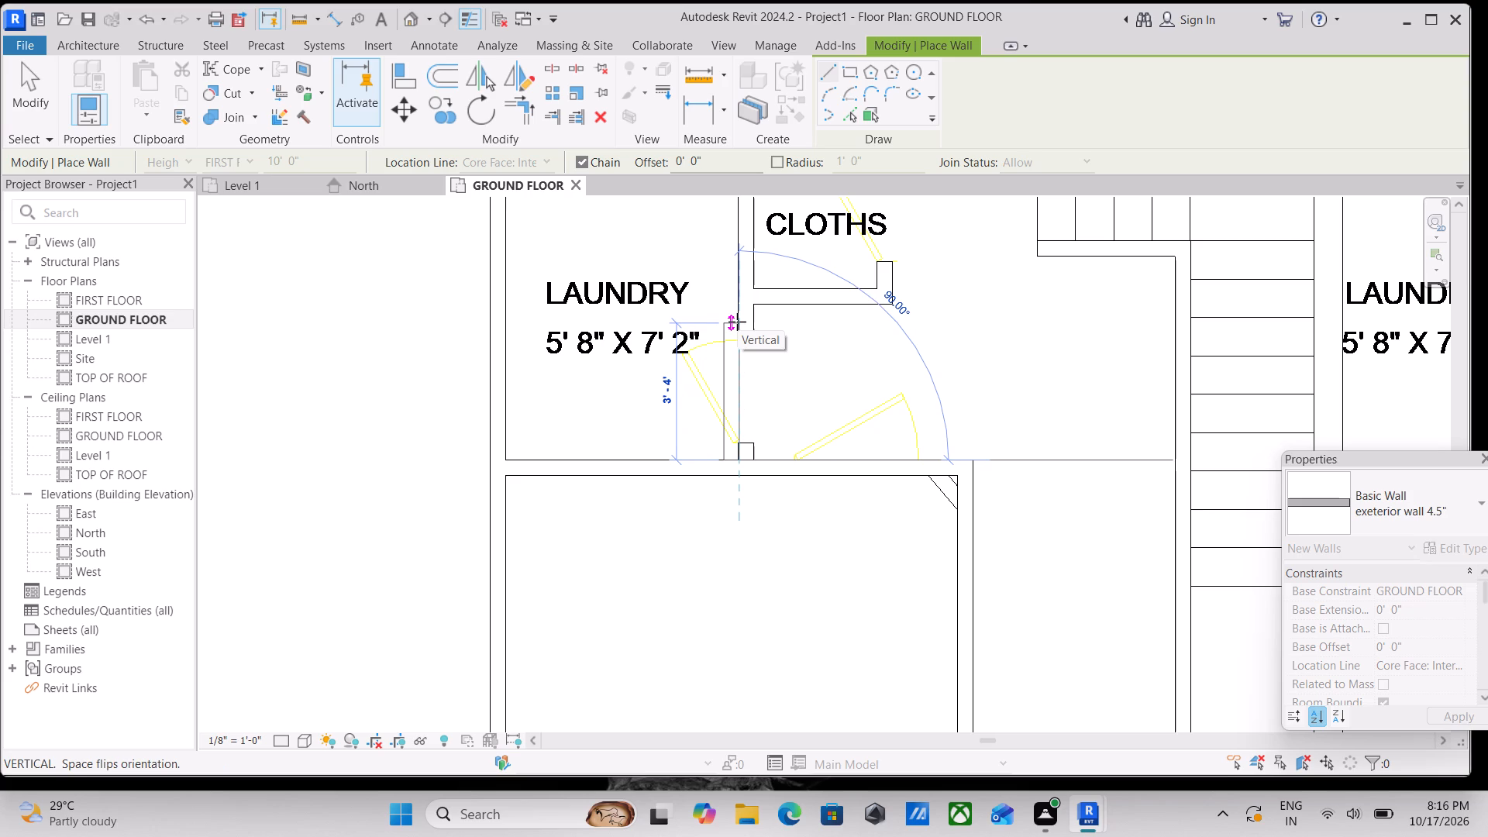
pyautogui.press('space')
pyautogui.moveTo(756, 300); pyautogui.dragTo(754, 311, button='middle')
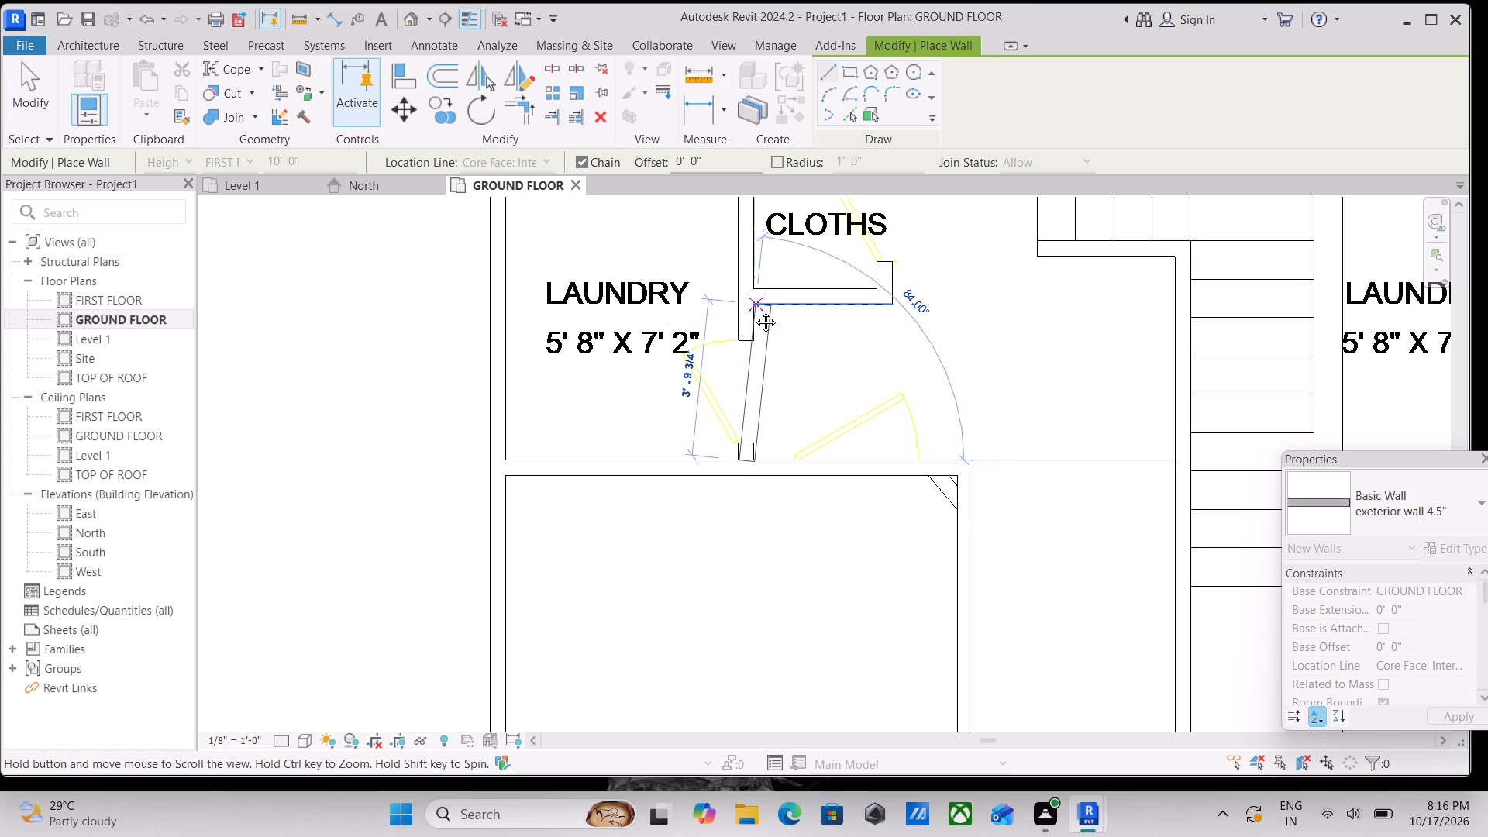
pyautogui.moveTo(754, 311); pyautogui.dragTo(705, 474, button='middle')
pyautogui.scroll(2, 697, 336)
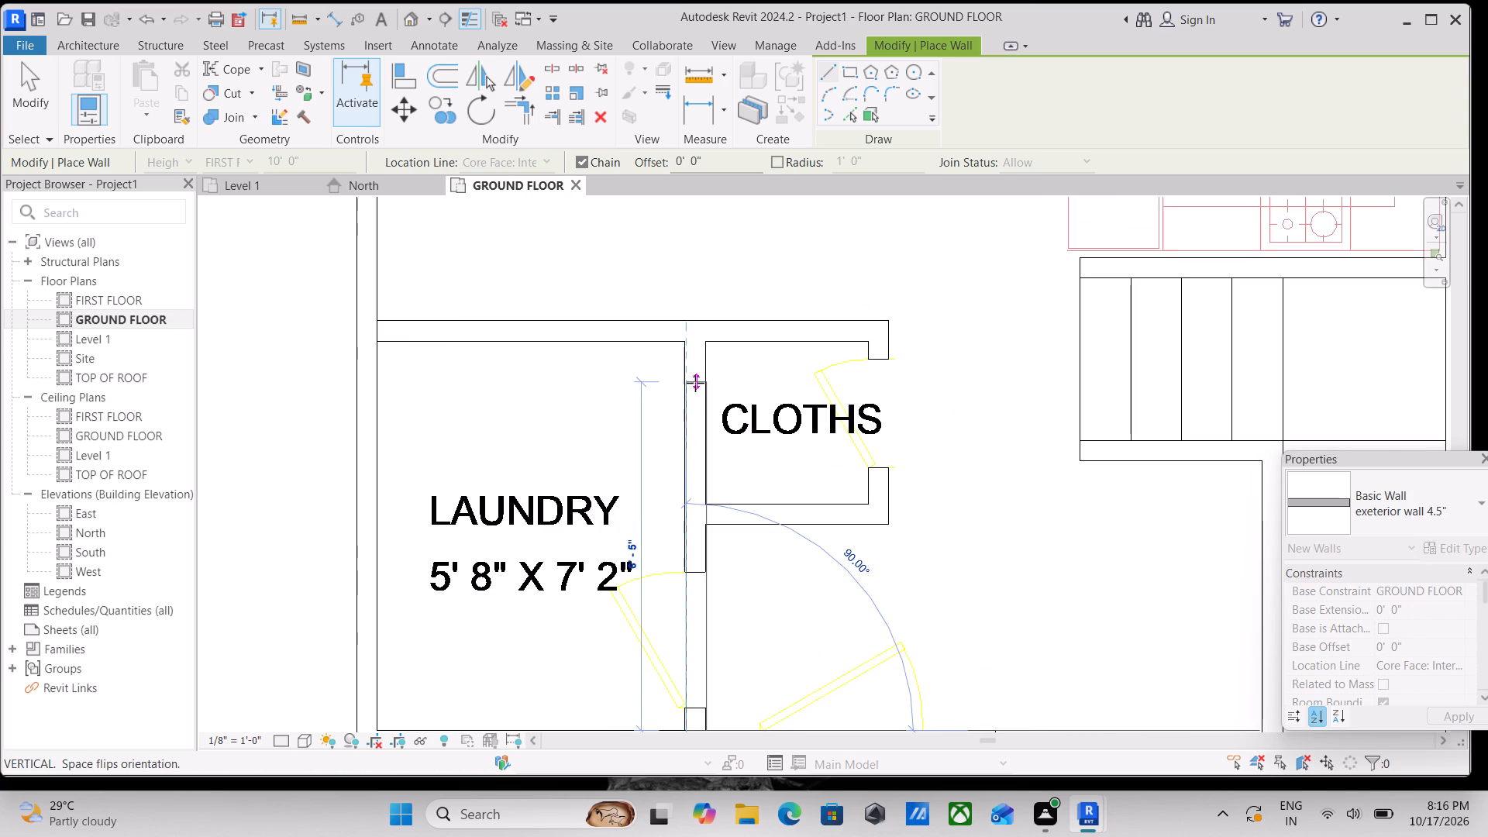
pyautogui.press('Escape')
# Draw a wall chain for the cloths closet: a 9'-5" rear wall from the outer wall, the door side, and a 3'-4 1/2" front wall.
pyautogui.scroll(2, 374, 321)
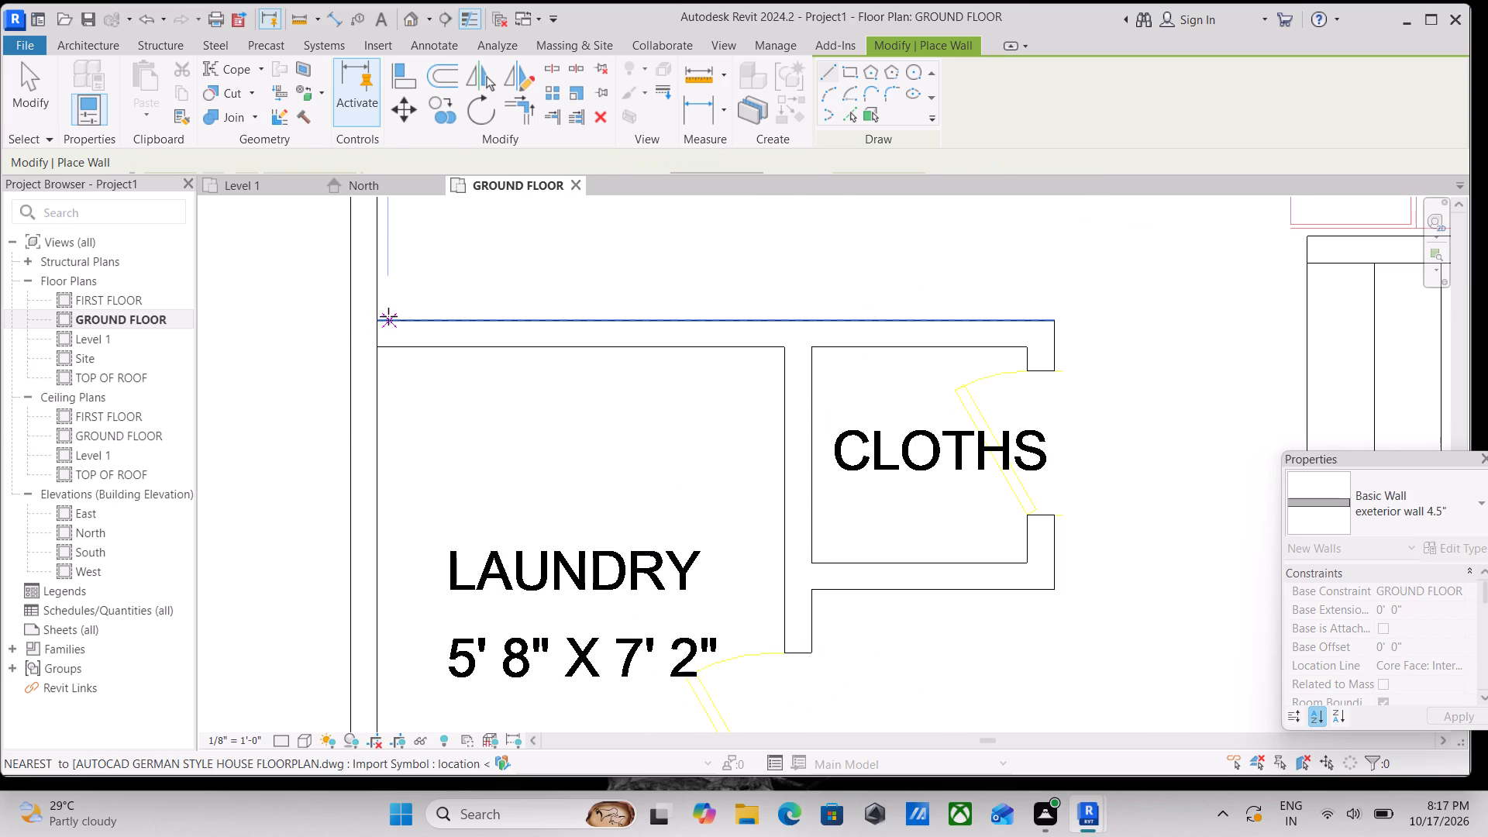
pyautogui.click(381, 317)
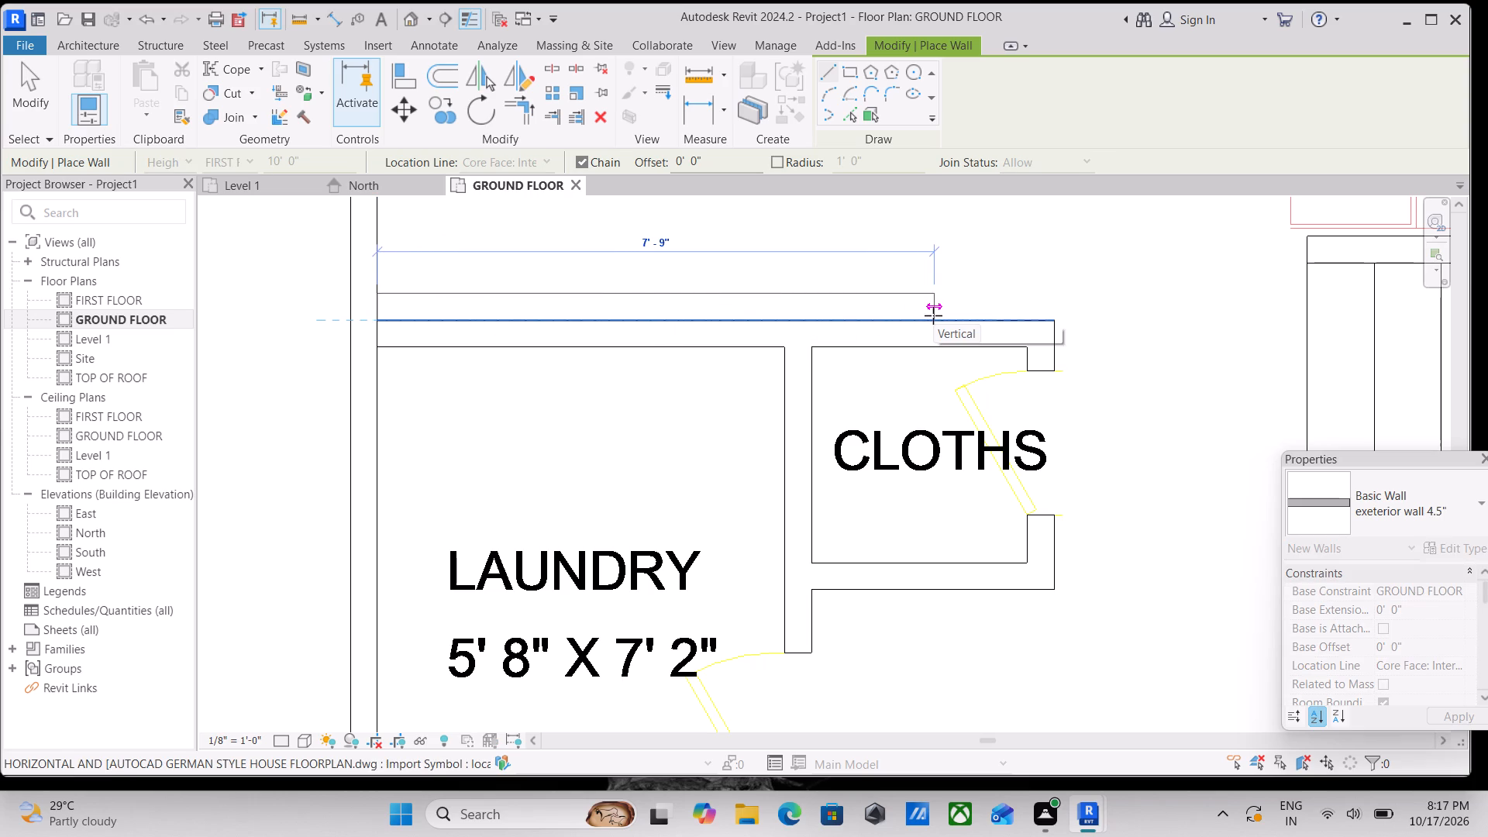
pyautogui.press('space')
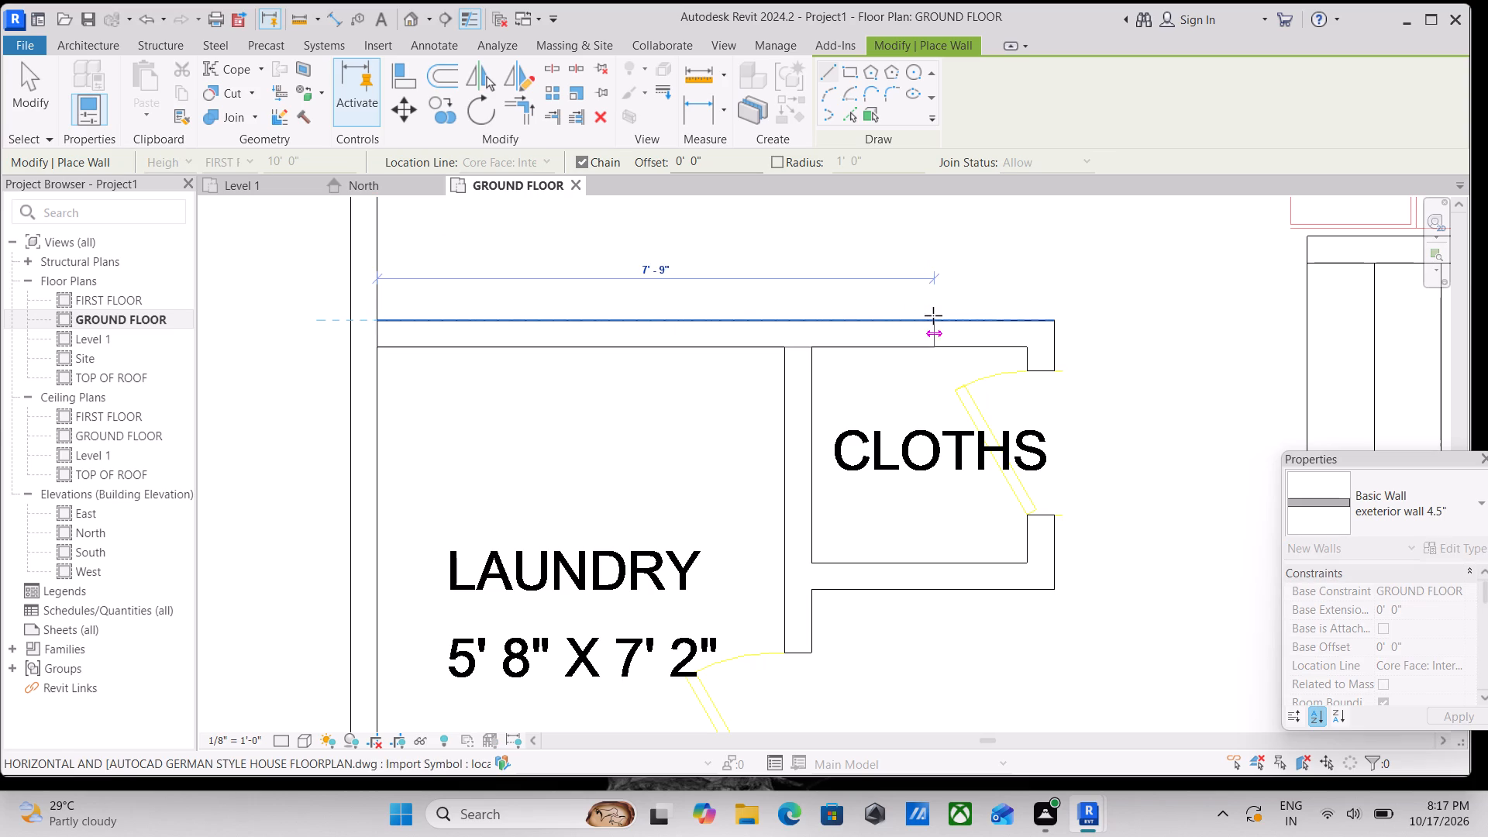
pyautogui.click(1052, 322)
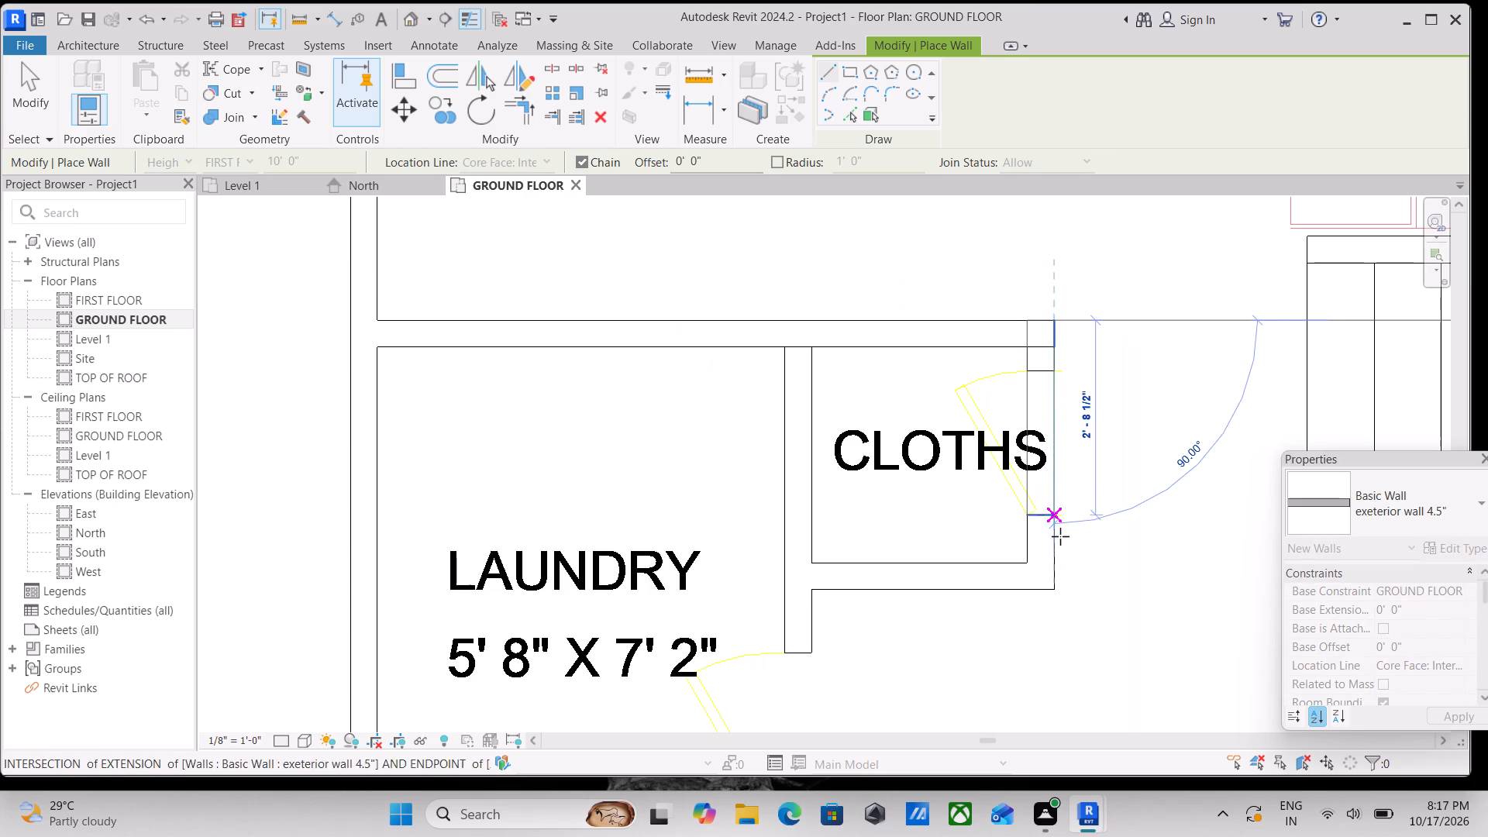
pyautogui.click(1056, 588)
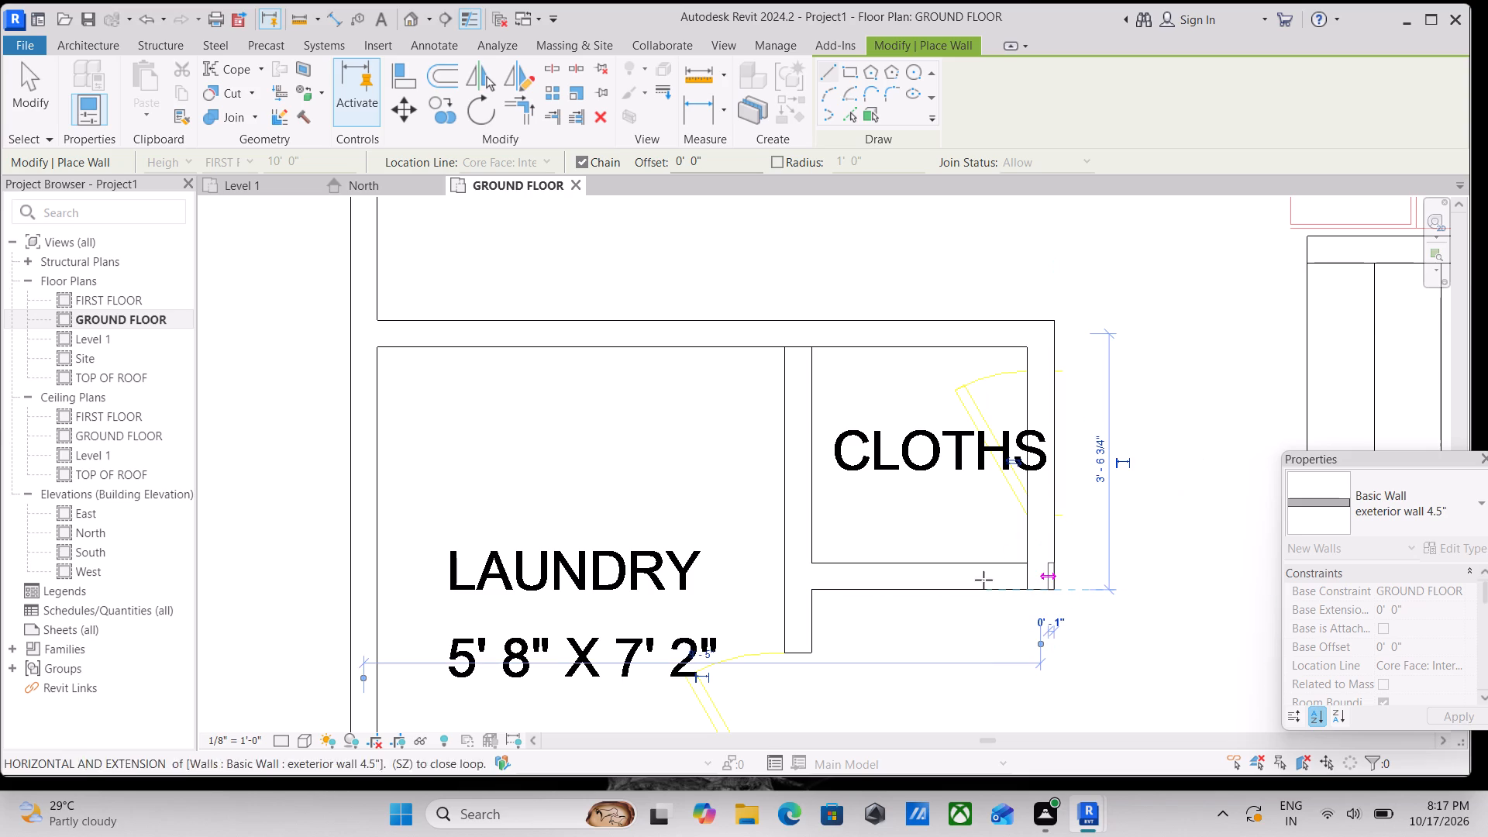
pyautogui.click(816, 591)
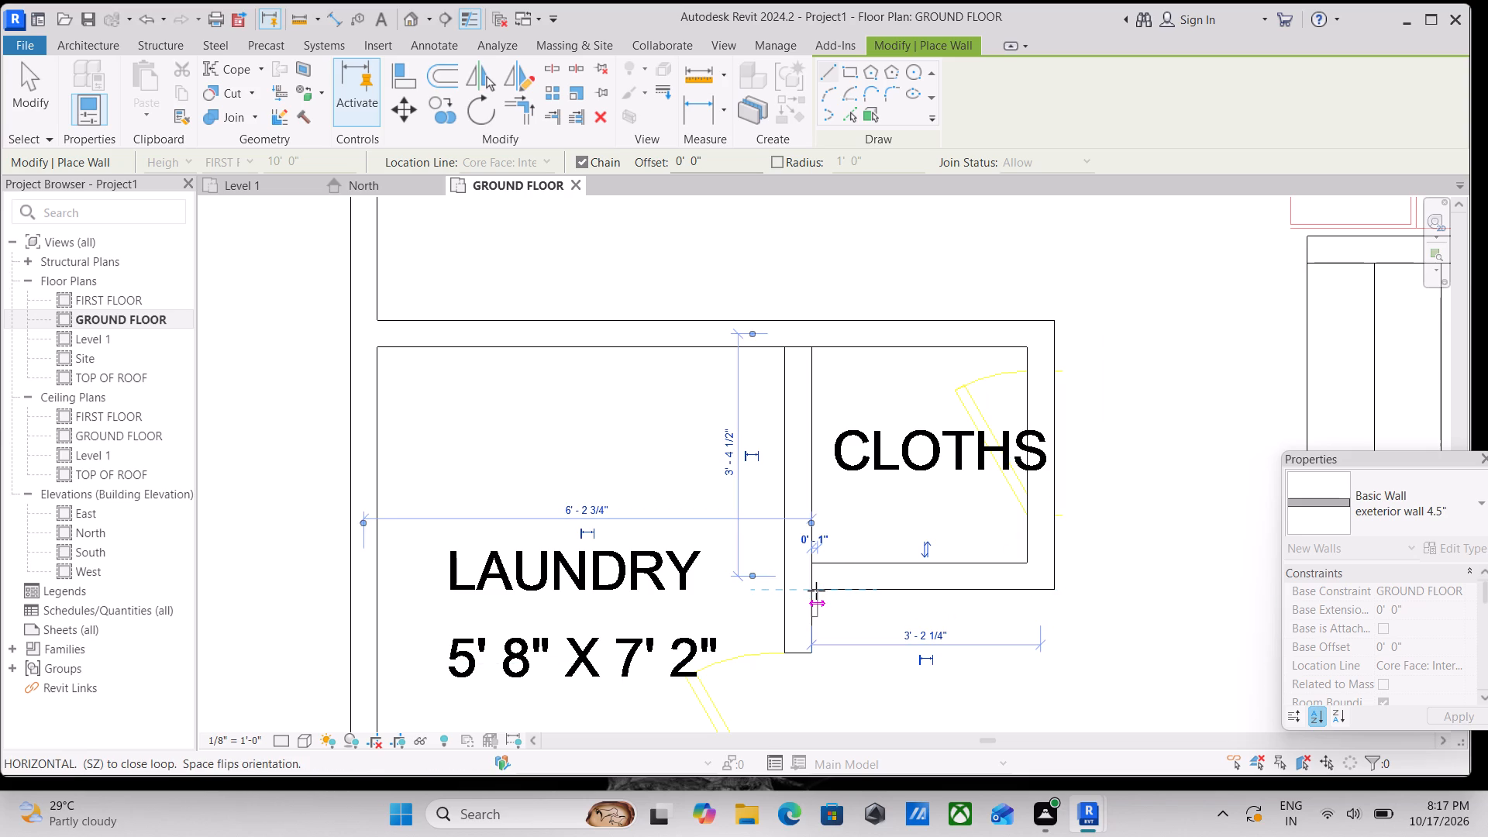
pyautogui.press('space')
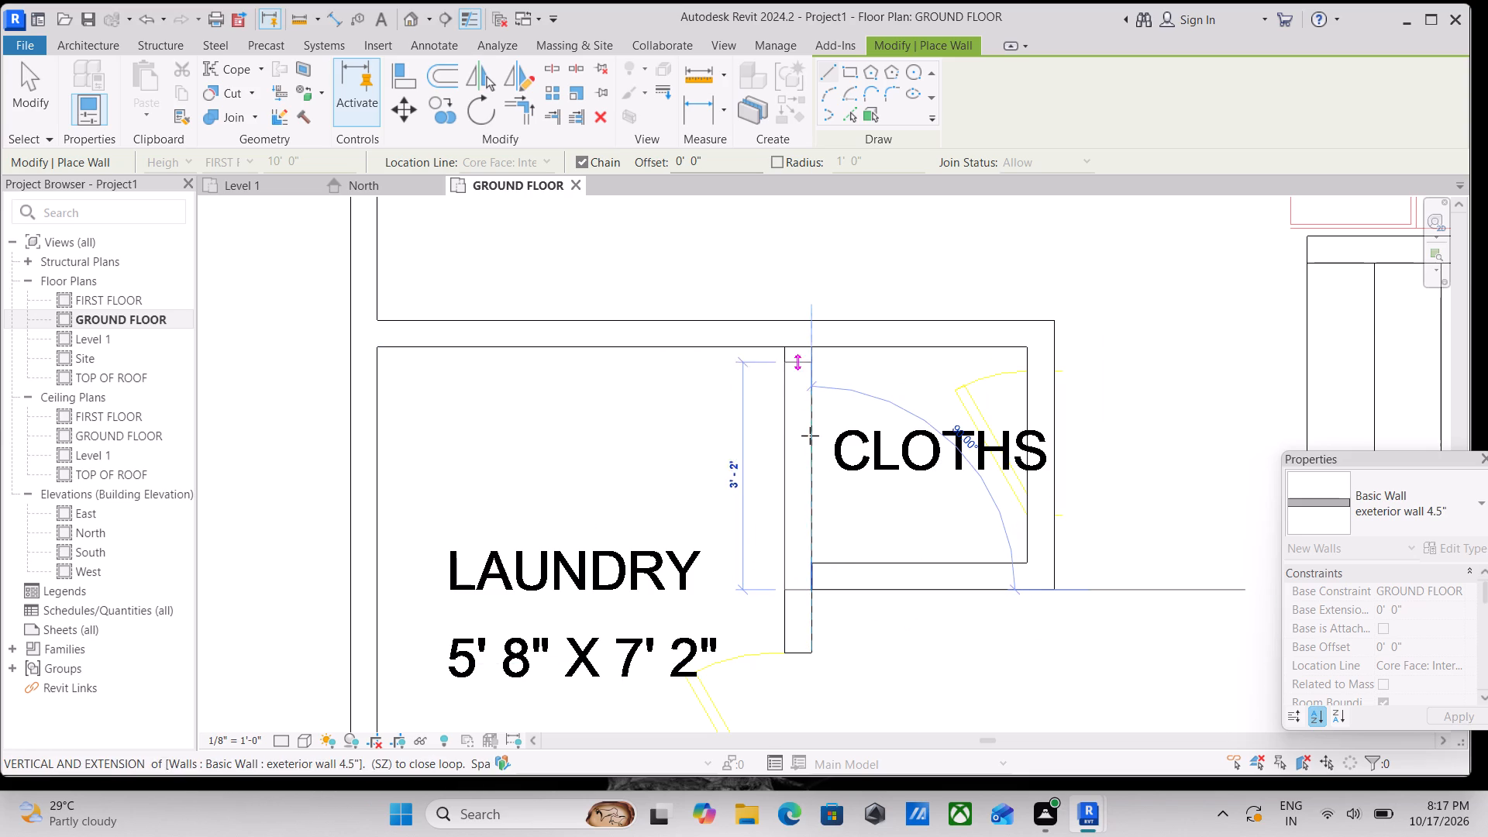
pyautogui.press('Escape')
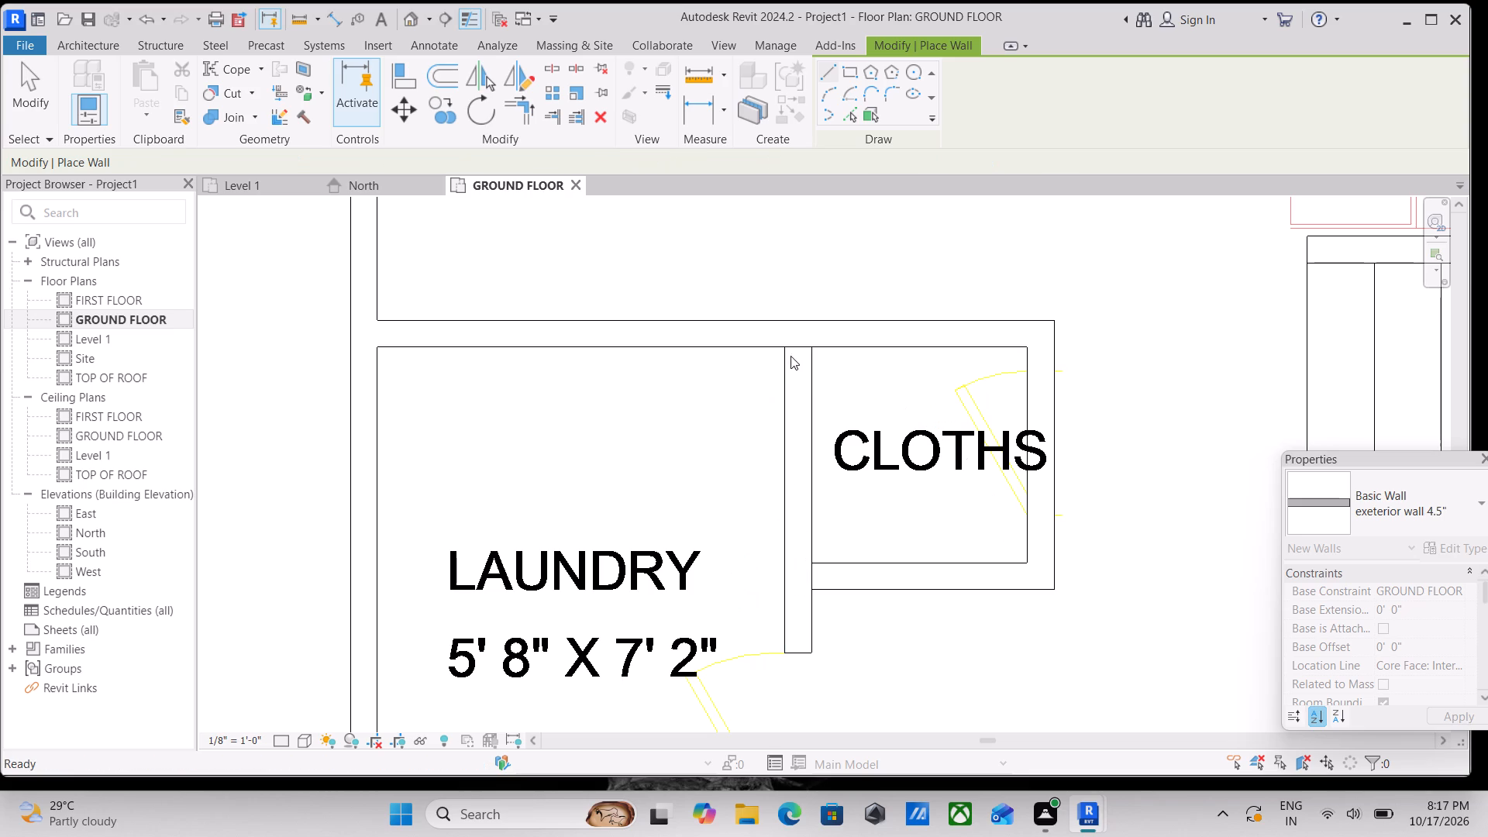
# Draw the laundry's inner side wall from the laundry and closet rear wall to the garage's rear wall, crossing the laundry door opening.
pyautogui.click(784, 346)
pyautogui.scroll(-1, 794, 520)
pyautogui.moveTo(794, 519); pyautogui.dragTo(789, 290, button='middle')
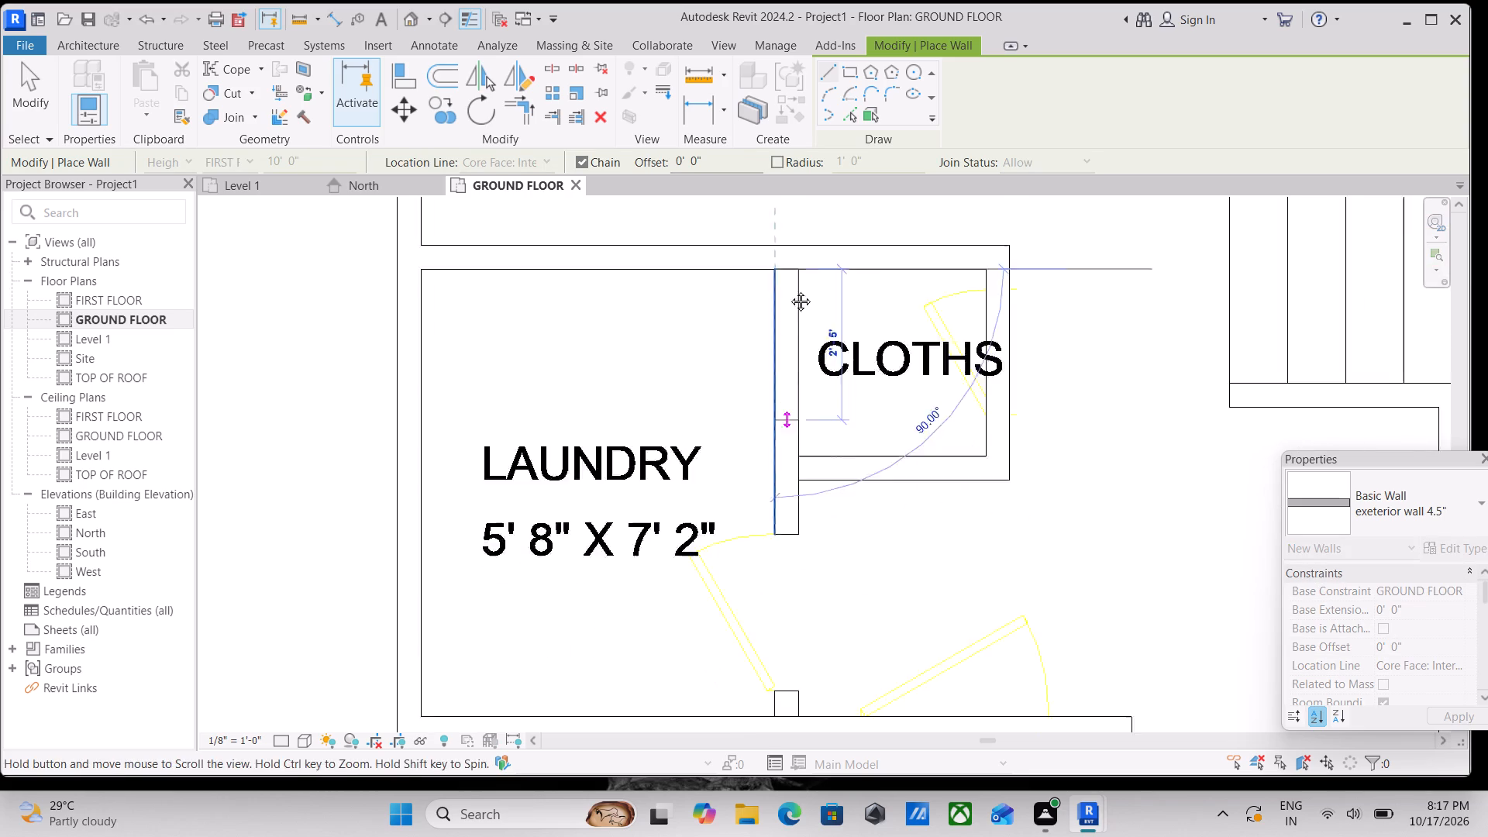
pyautogui.moveTo(789, 290); pyautogui.dragTo(789, 277, button='middle')
pyautogui.moveTo(829, 488); pyautogui.dragTo(789, 408, button='middle')
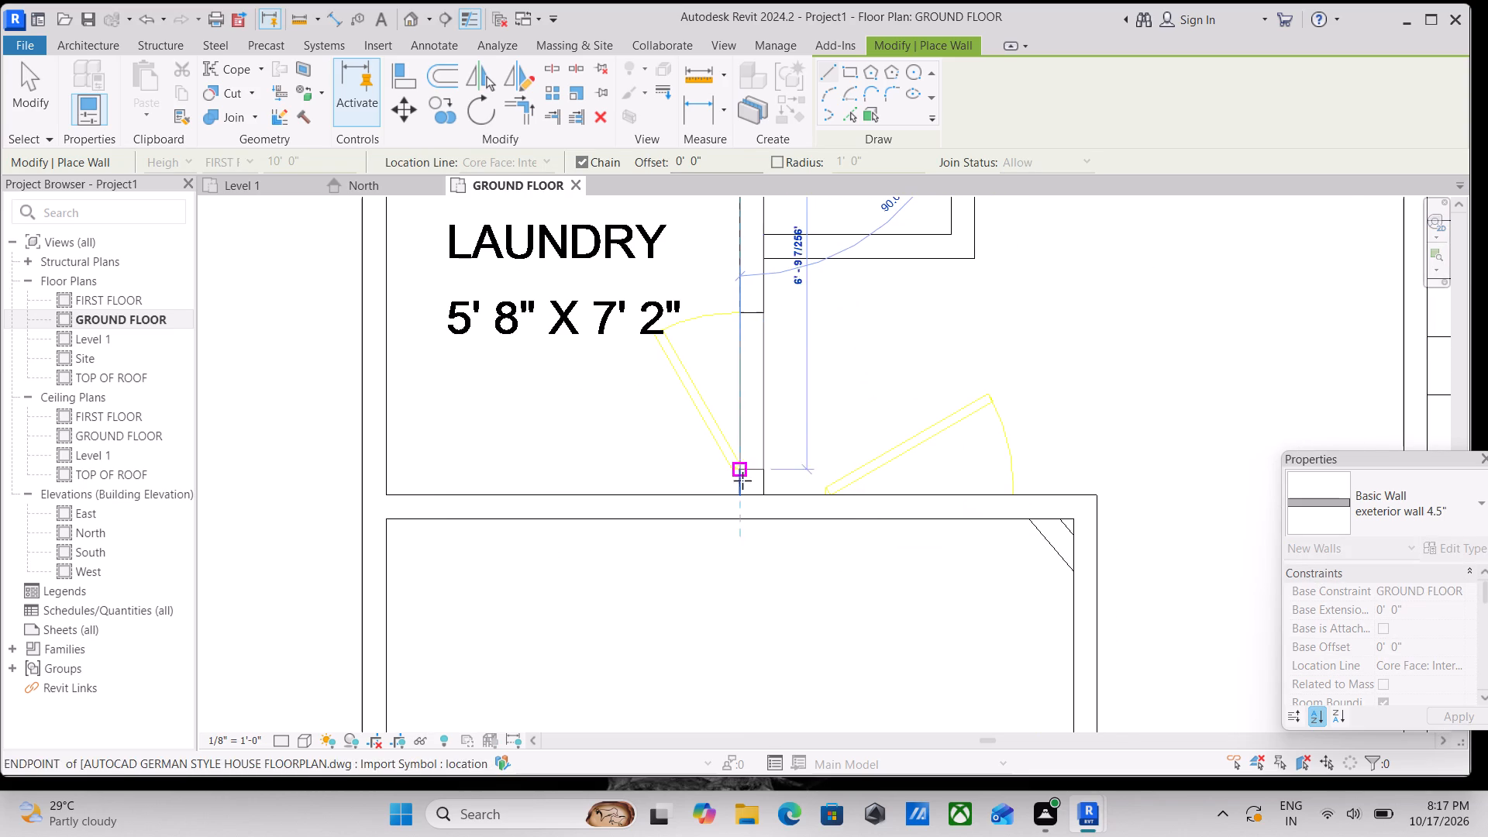
pyautogui.click(742, 492)
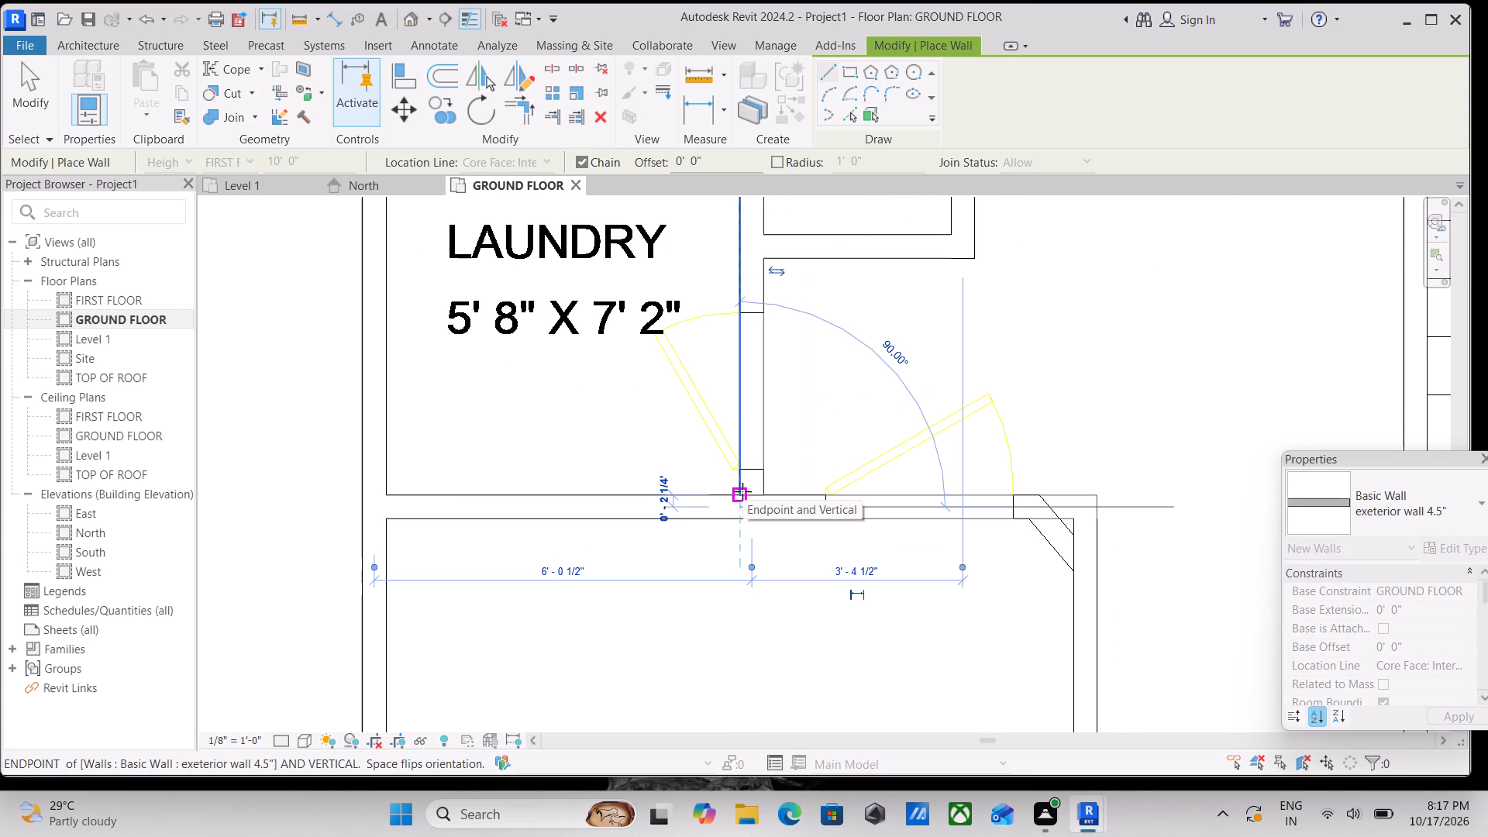
pyautogui.press('Escape')
# Set the ground floor plan view's visual style to Shaded.
pyautogui.scroll(-4, 782, 448)
pyautogui.scroll(-3, 821, 396)
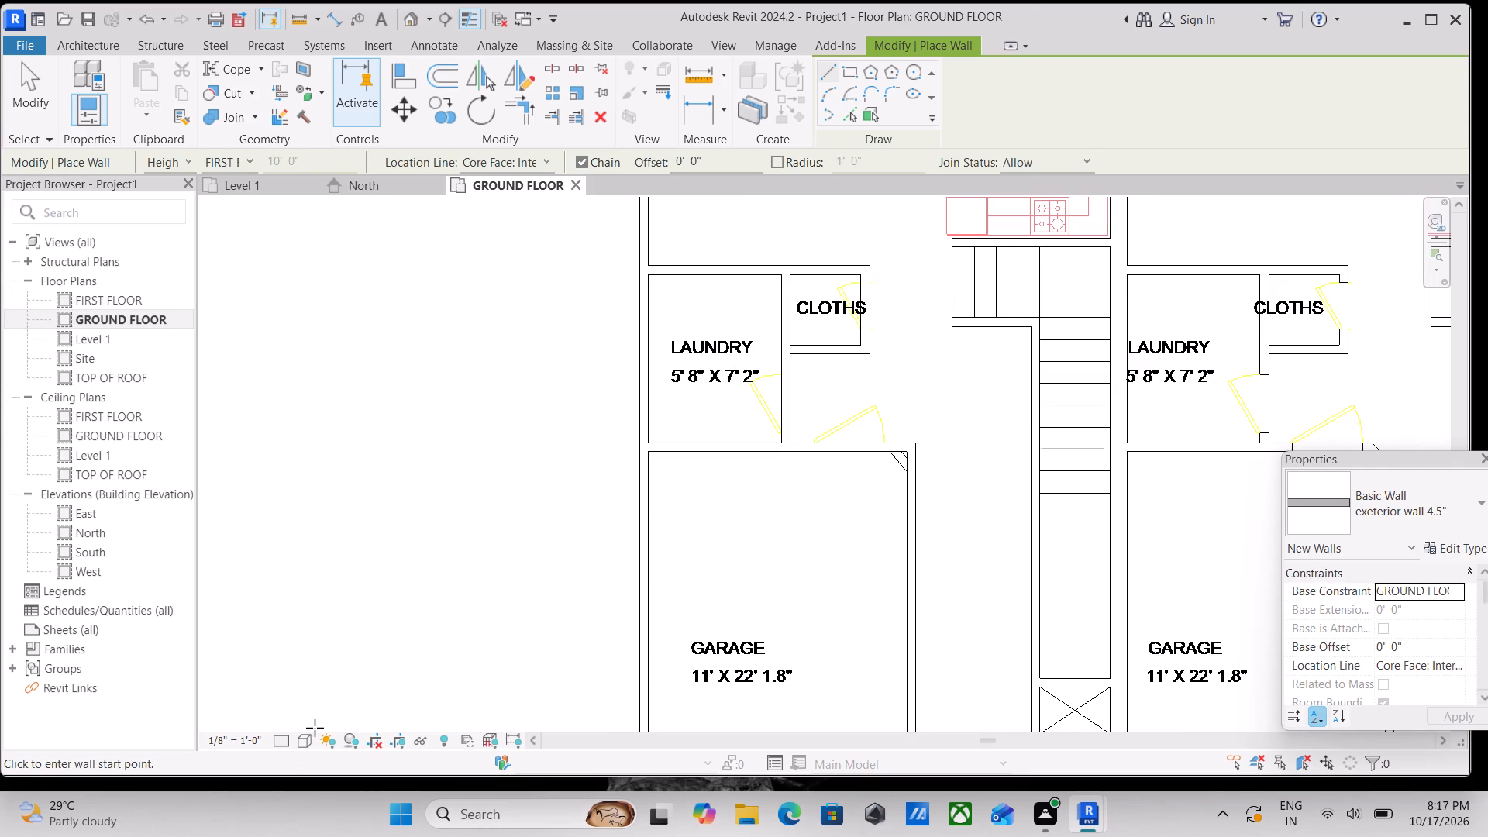
pyautogui.click(302, 746)
pyautogui.click(336, 662)
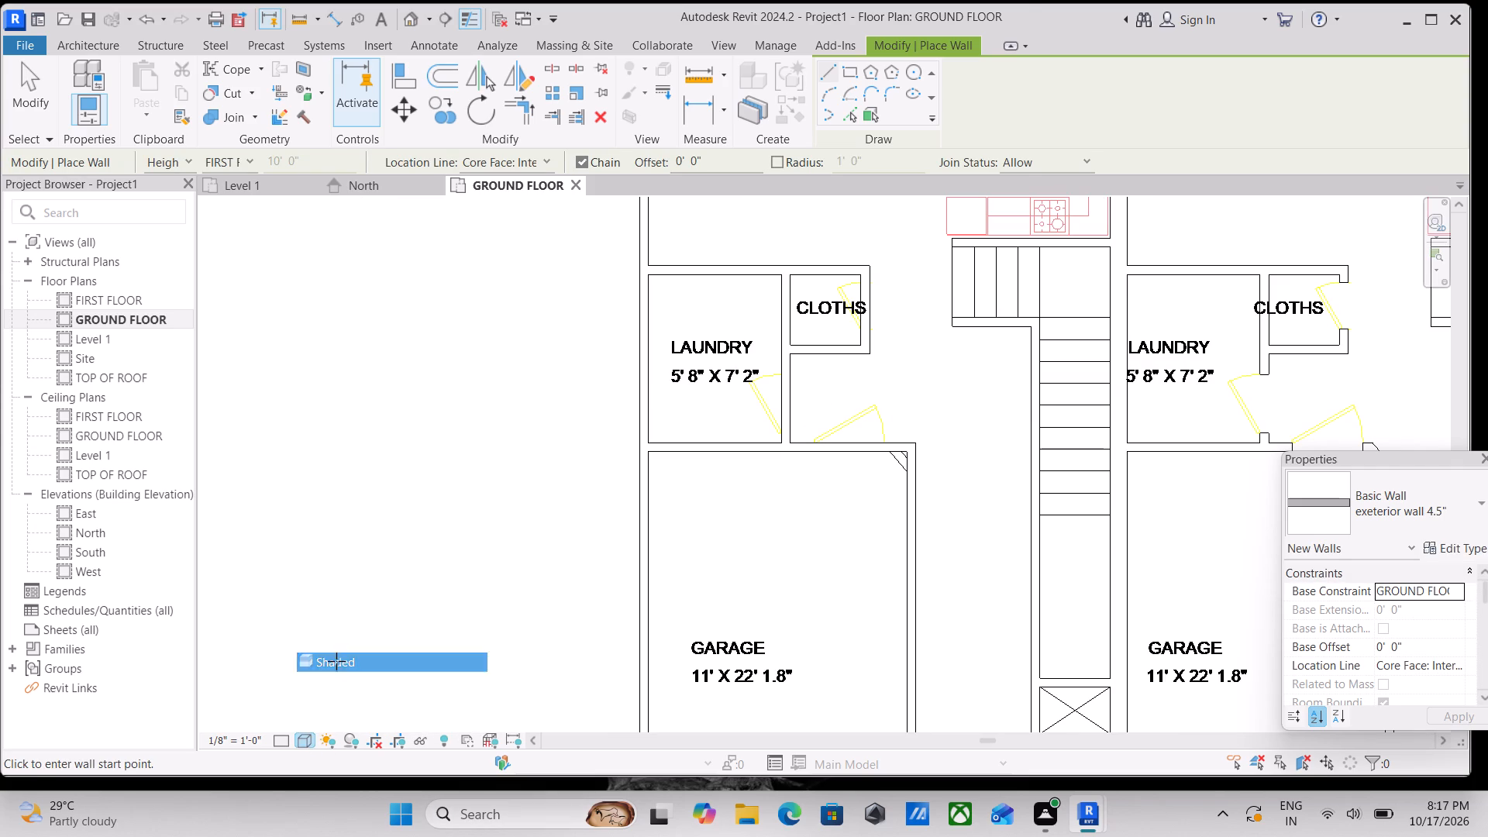
# Draw the continuing rear wall, about 28'-8" long, from the first unit's pantry door to the second unit's far outer corner.
pyautogui.scroll(-2, 881, 459)
pyautogui.moveTo(881, 459); pyautogui.dragTo(663, 564, button='middle')
pyautogui.moveTo(718, 322); pyautogui.dragTo(738, 592, button='middle')
pyautogui.scroll(5, 721, 422)
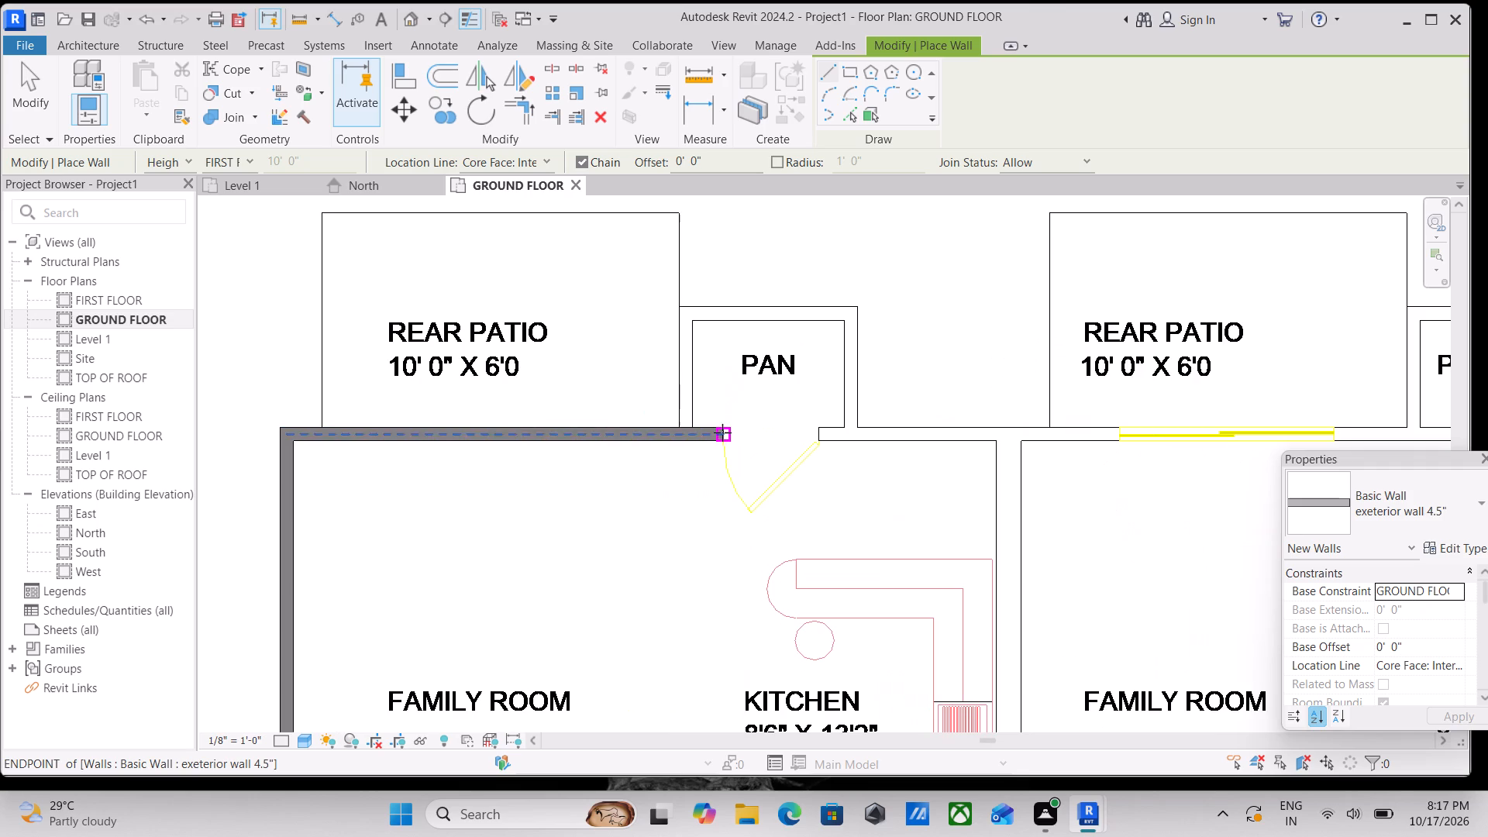
pyautogui.click(724, 425)
pyautogui.moveTo(956, 408); pyautogui.dragTo(804, 428, button='middle')
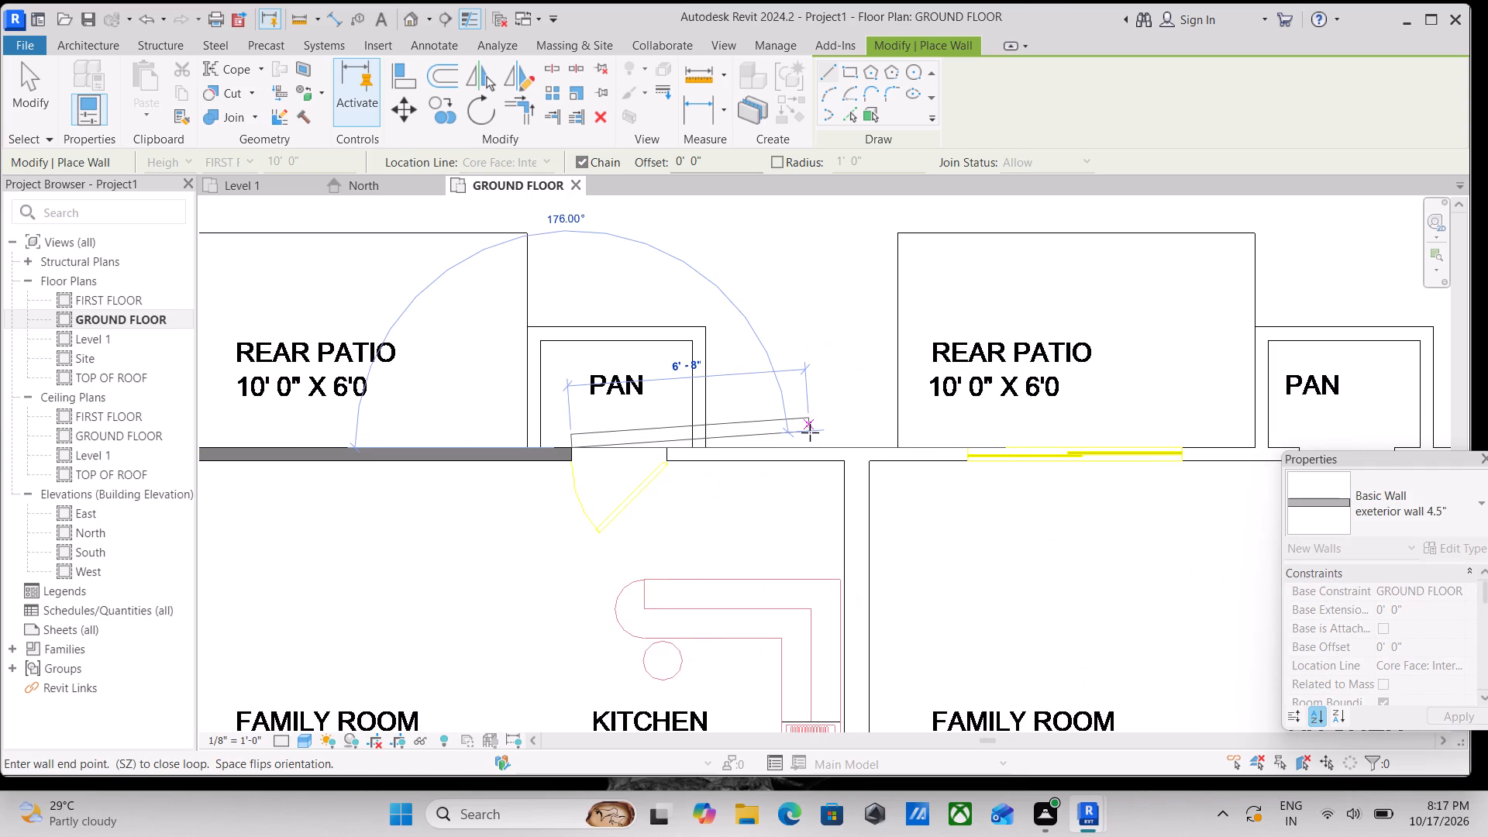
pyautogui.press('space')
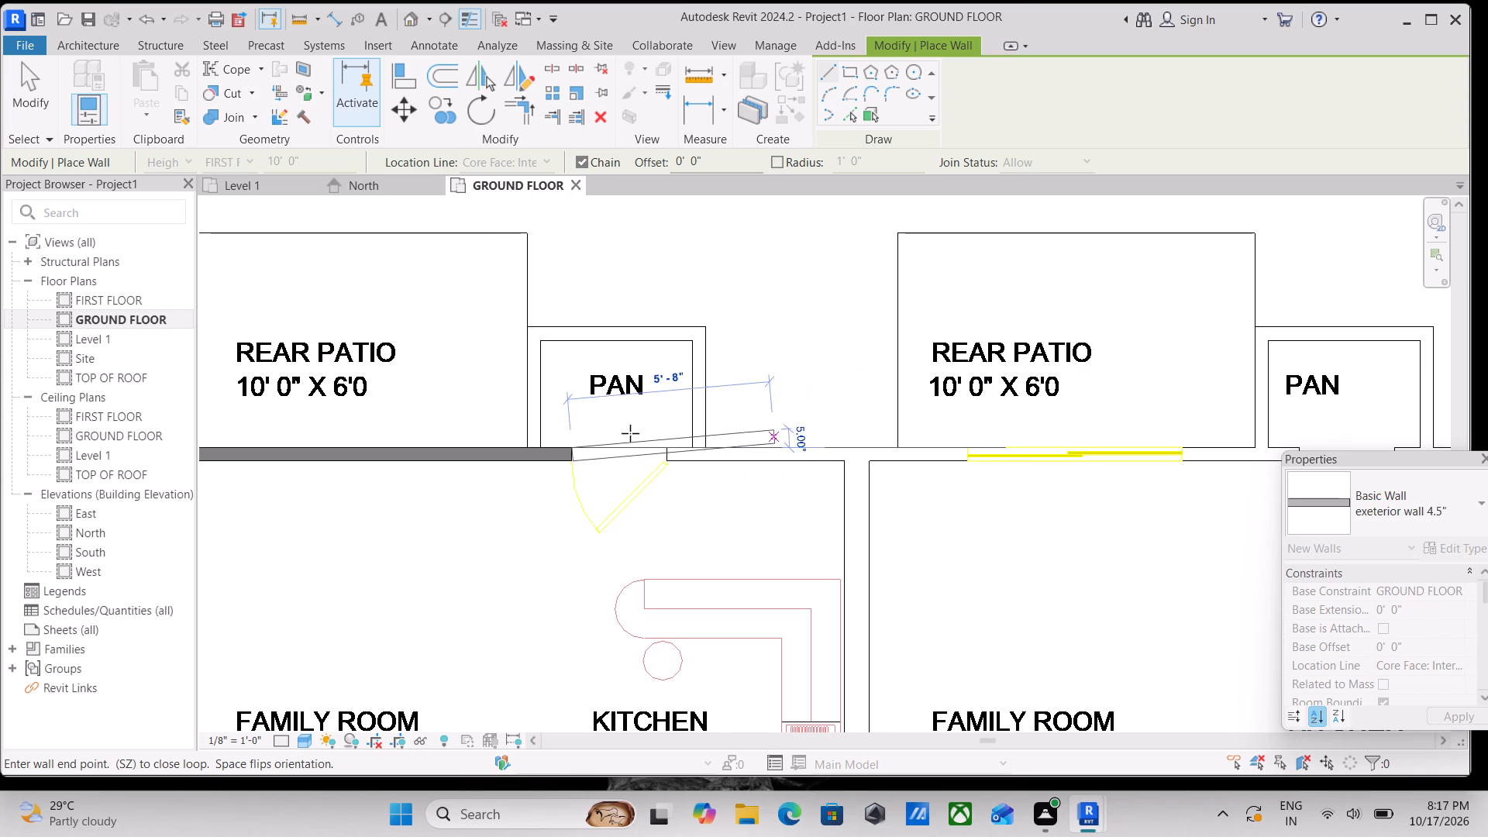
pyautogui.scroll(-1, 942, 434)
pyautogui.moveTo(942, 434); pyautogui.dragTo(724, 412, button='middle')
pyautogui.moveTo(1008, 411); pyautogui.dragTo(804, 411, button='middle')
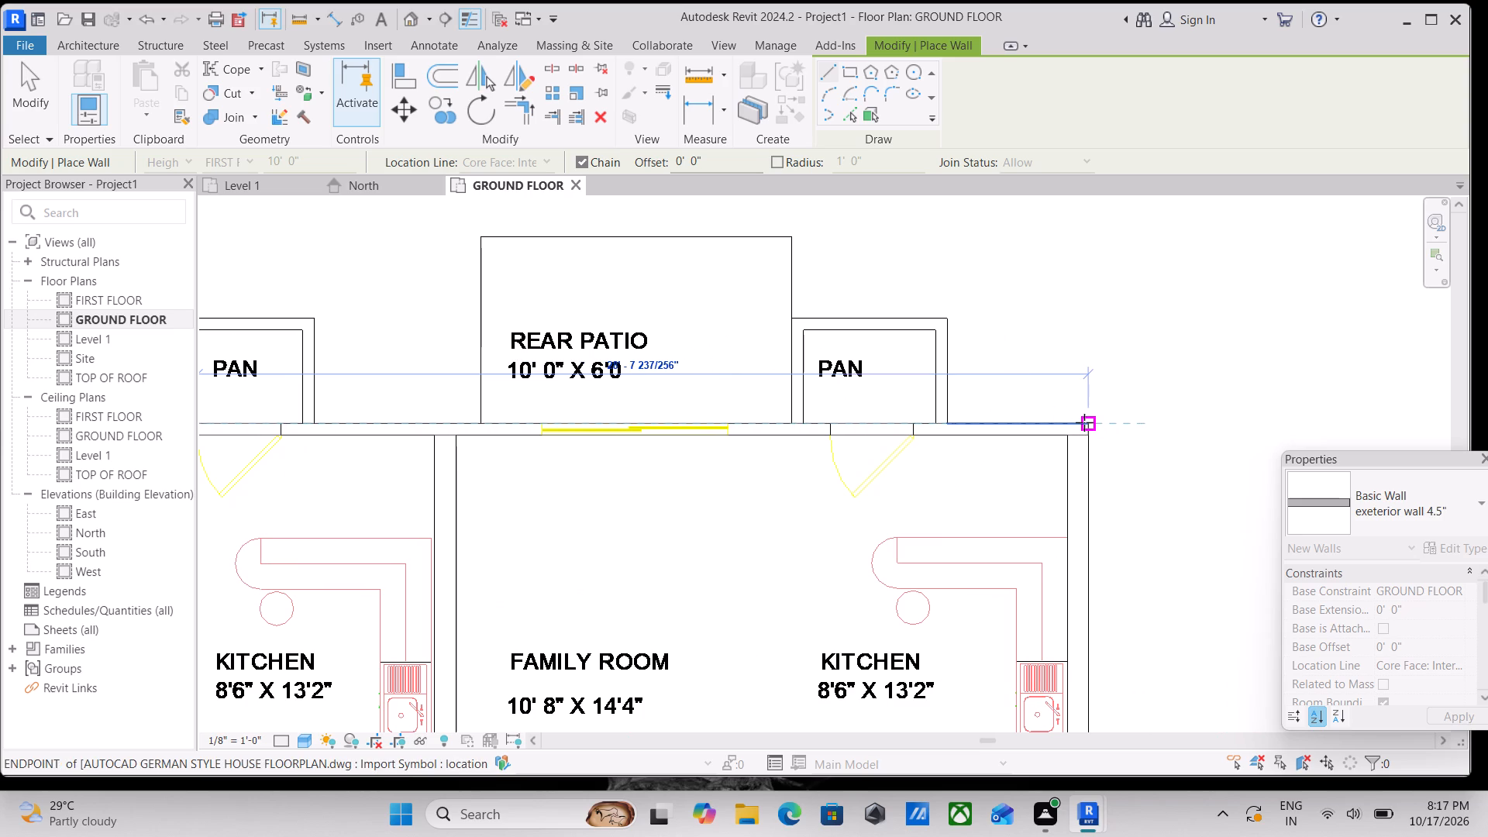
pyautogui.click(1084, 421)
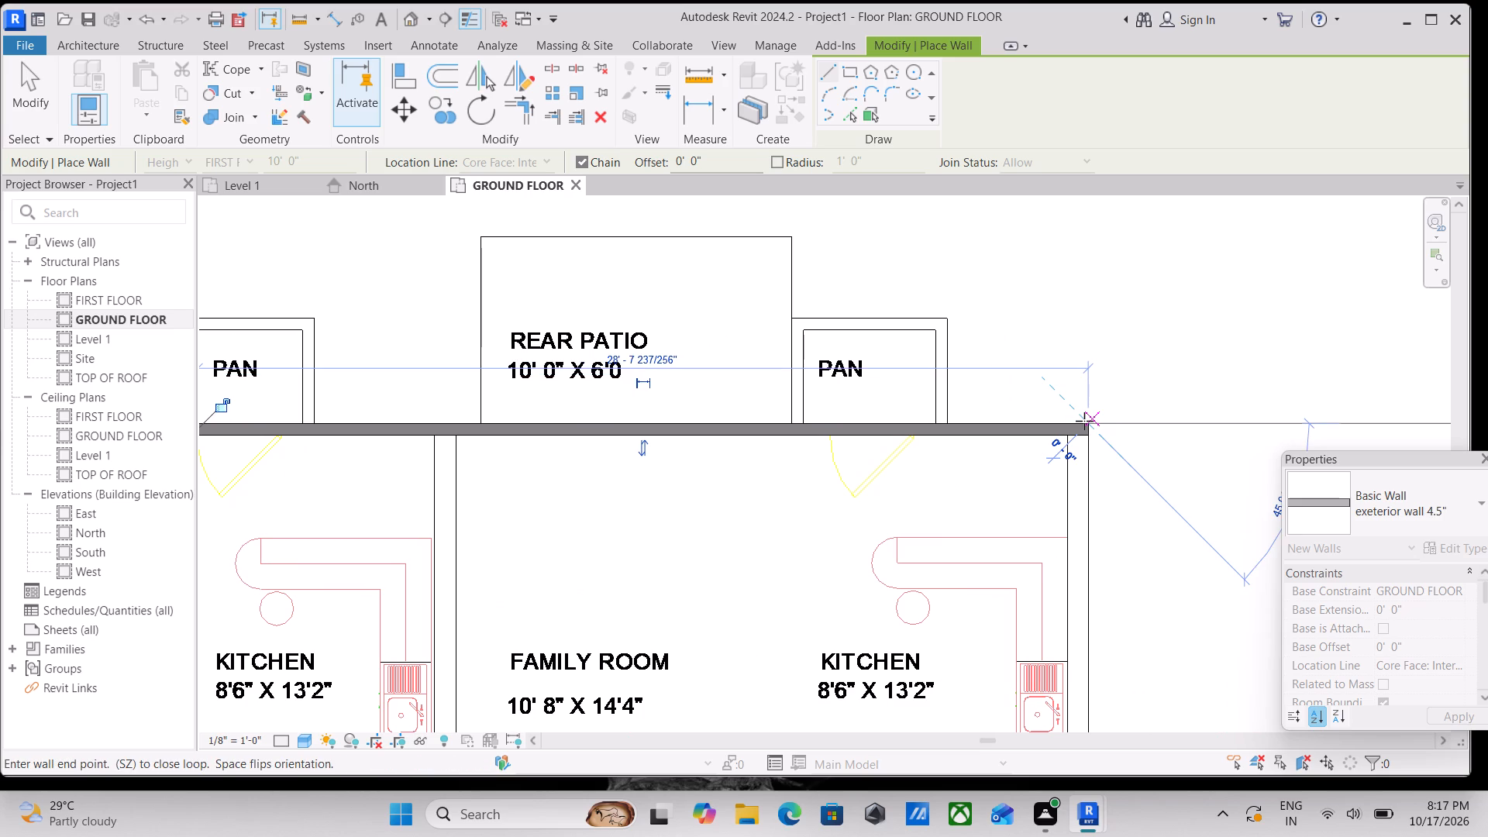
pyautogui.press('Escape')
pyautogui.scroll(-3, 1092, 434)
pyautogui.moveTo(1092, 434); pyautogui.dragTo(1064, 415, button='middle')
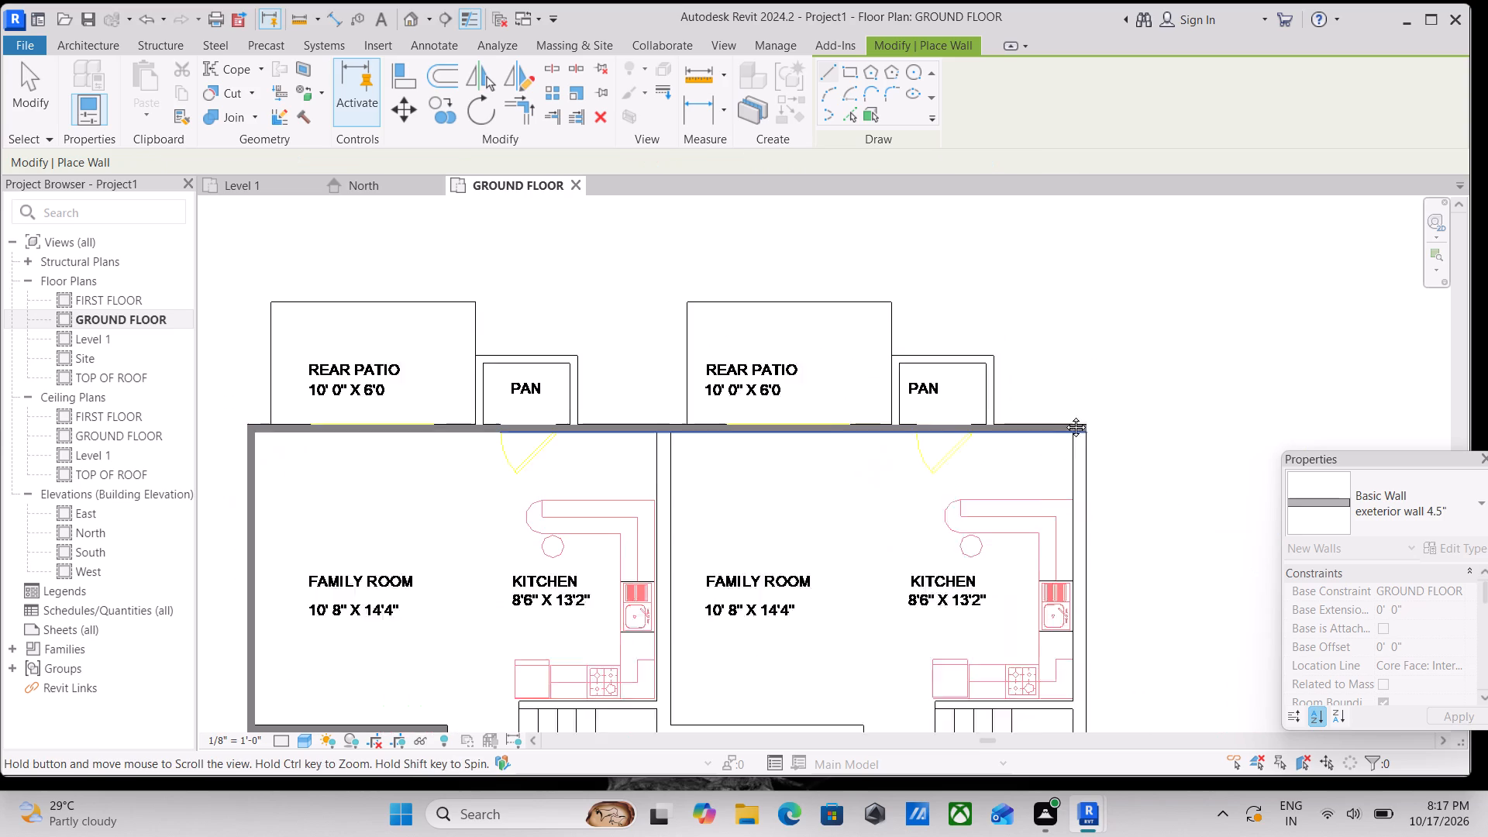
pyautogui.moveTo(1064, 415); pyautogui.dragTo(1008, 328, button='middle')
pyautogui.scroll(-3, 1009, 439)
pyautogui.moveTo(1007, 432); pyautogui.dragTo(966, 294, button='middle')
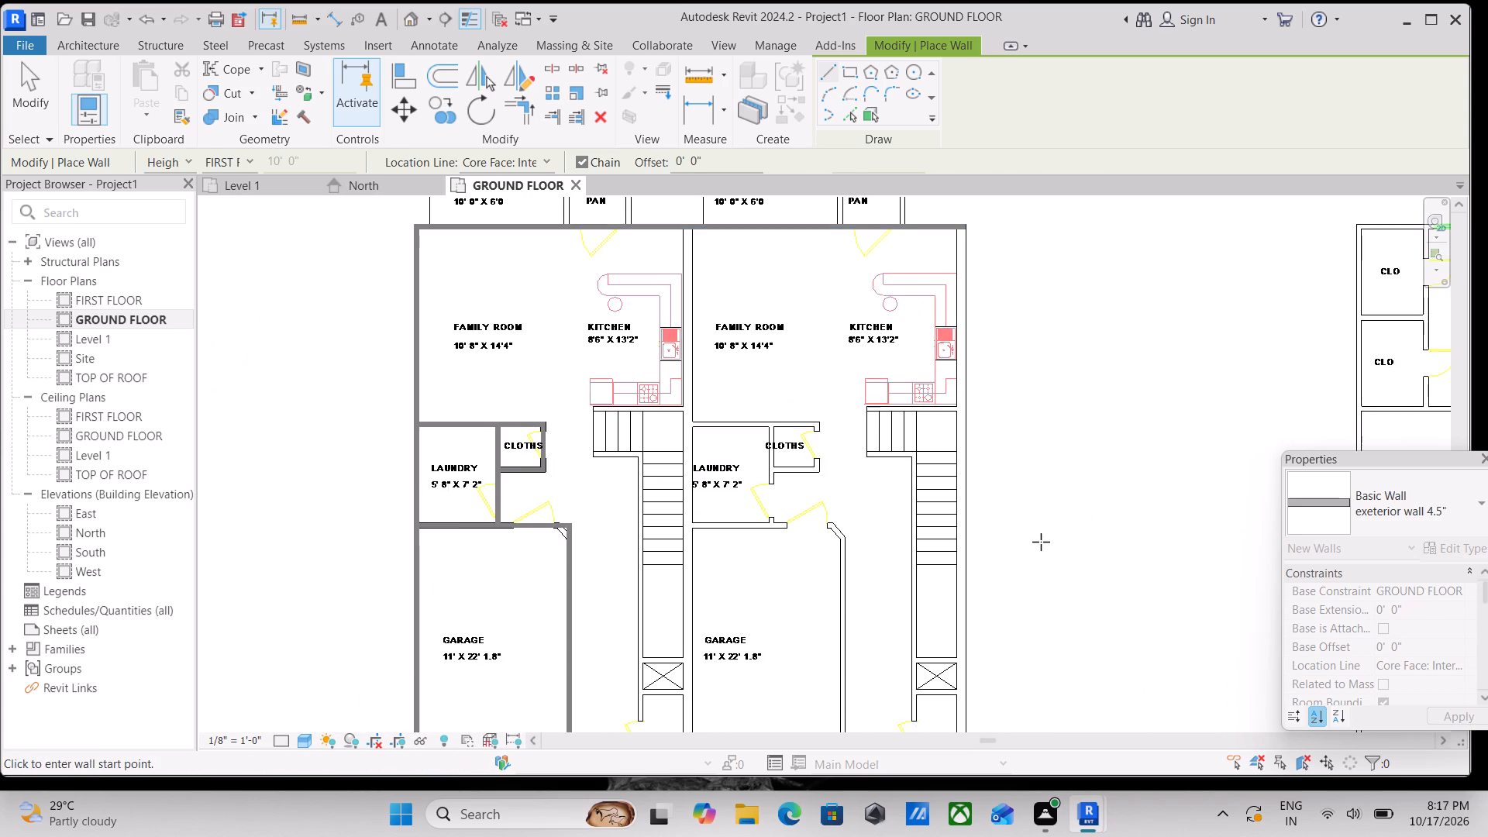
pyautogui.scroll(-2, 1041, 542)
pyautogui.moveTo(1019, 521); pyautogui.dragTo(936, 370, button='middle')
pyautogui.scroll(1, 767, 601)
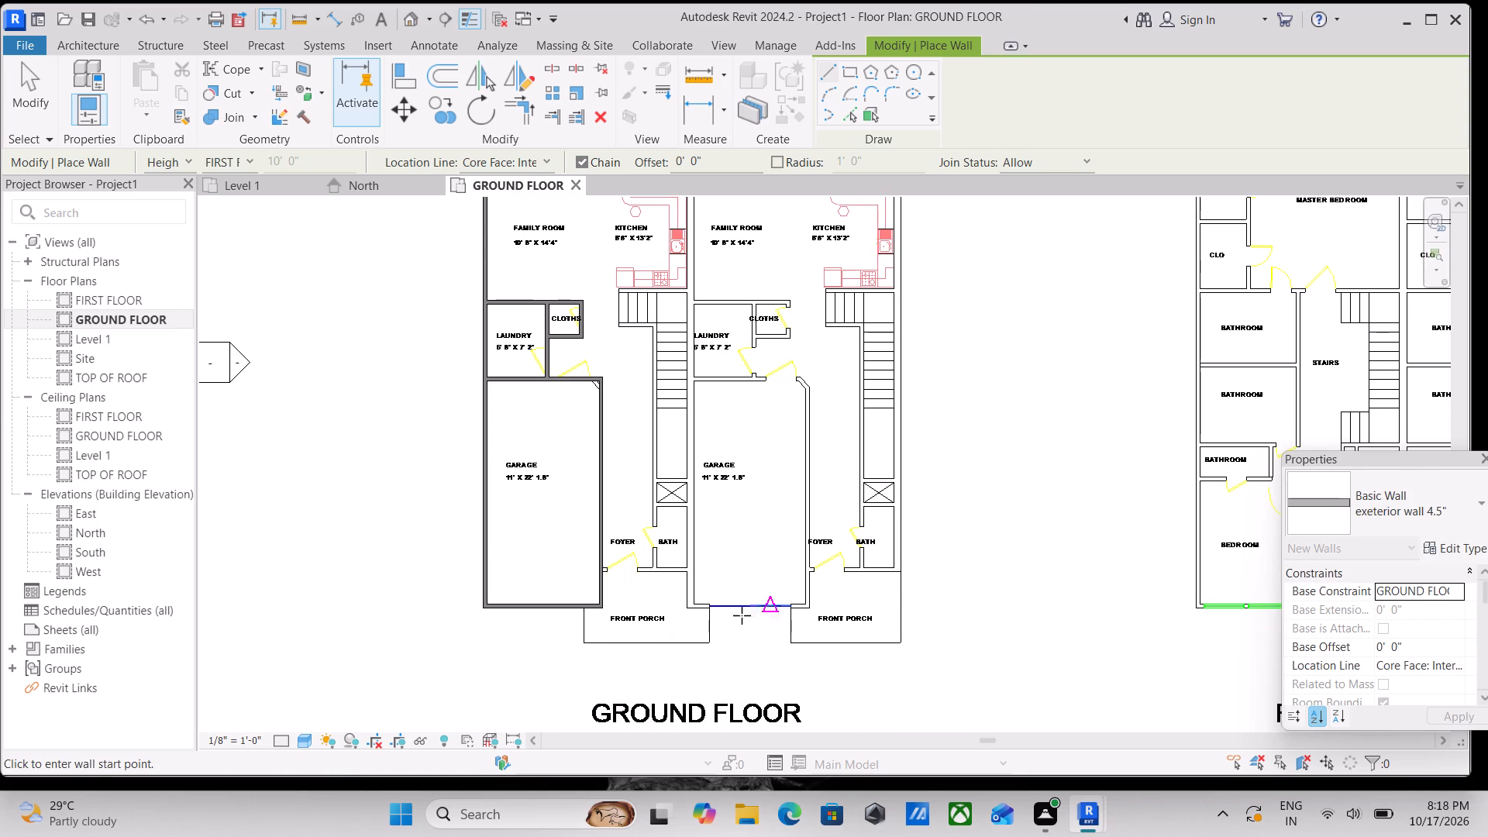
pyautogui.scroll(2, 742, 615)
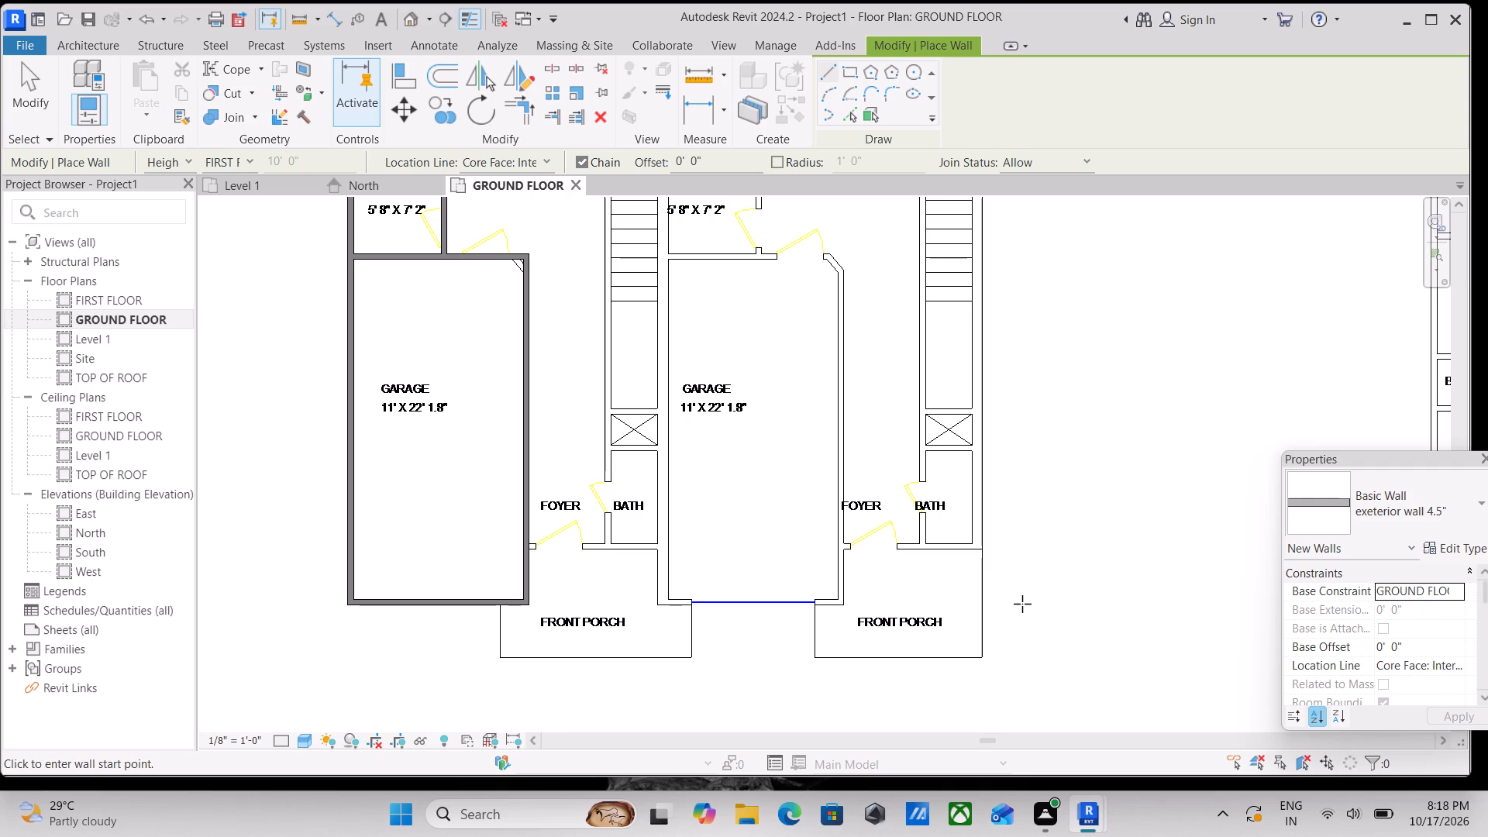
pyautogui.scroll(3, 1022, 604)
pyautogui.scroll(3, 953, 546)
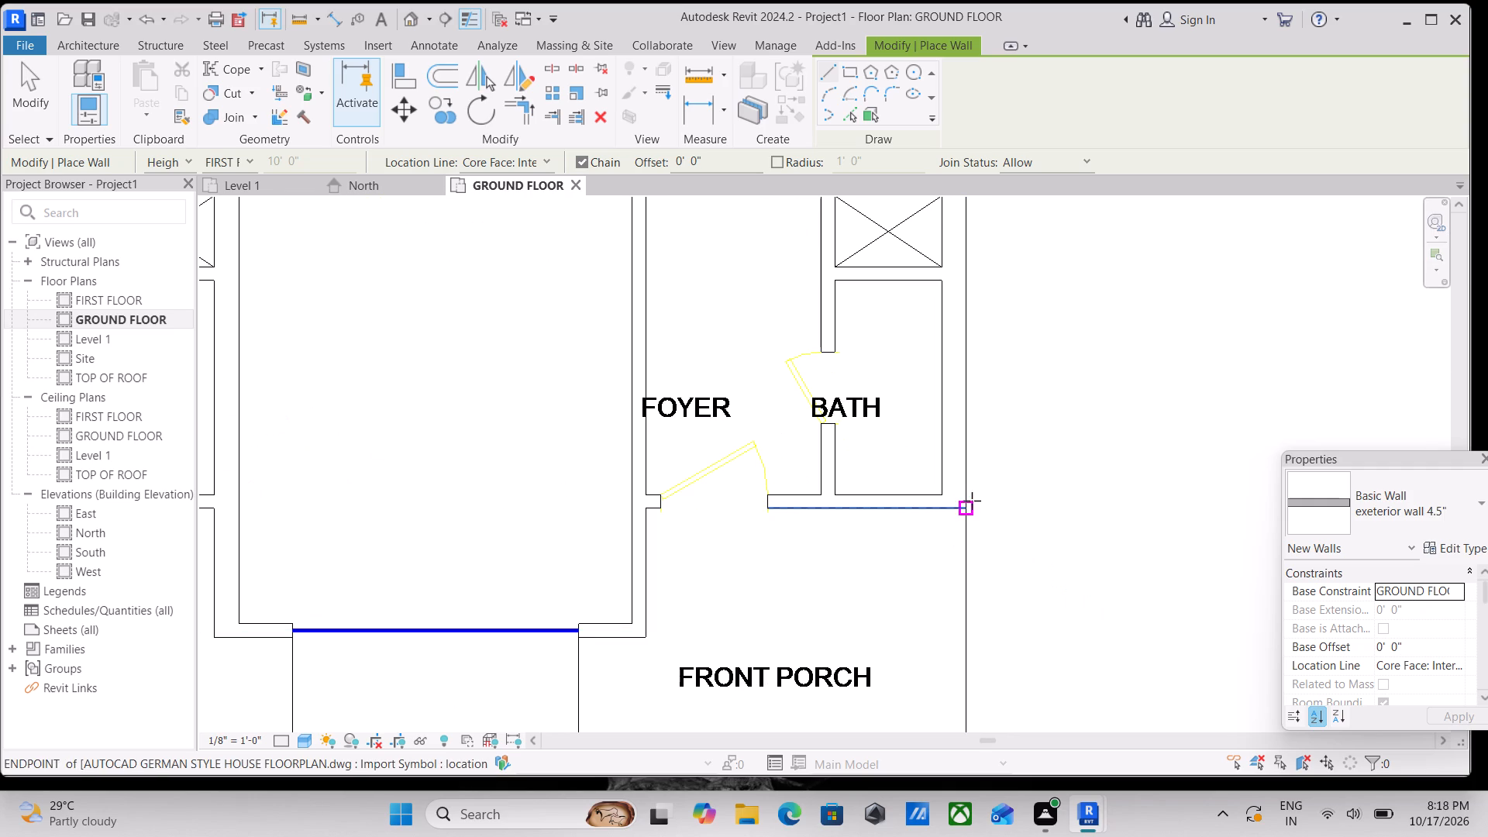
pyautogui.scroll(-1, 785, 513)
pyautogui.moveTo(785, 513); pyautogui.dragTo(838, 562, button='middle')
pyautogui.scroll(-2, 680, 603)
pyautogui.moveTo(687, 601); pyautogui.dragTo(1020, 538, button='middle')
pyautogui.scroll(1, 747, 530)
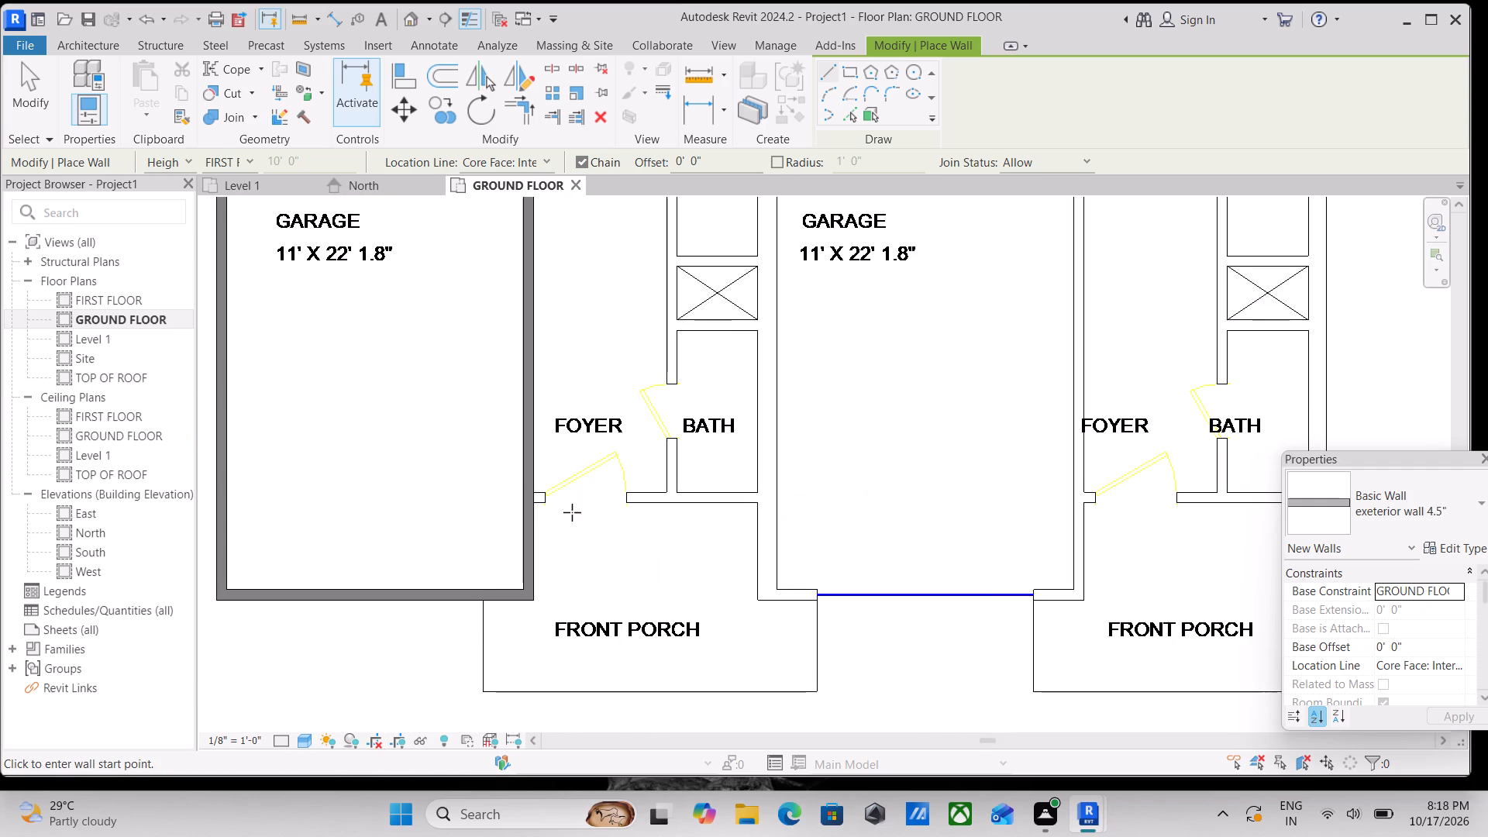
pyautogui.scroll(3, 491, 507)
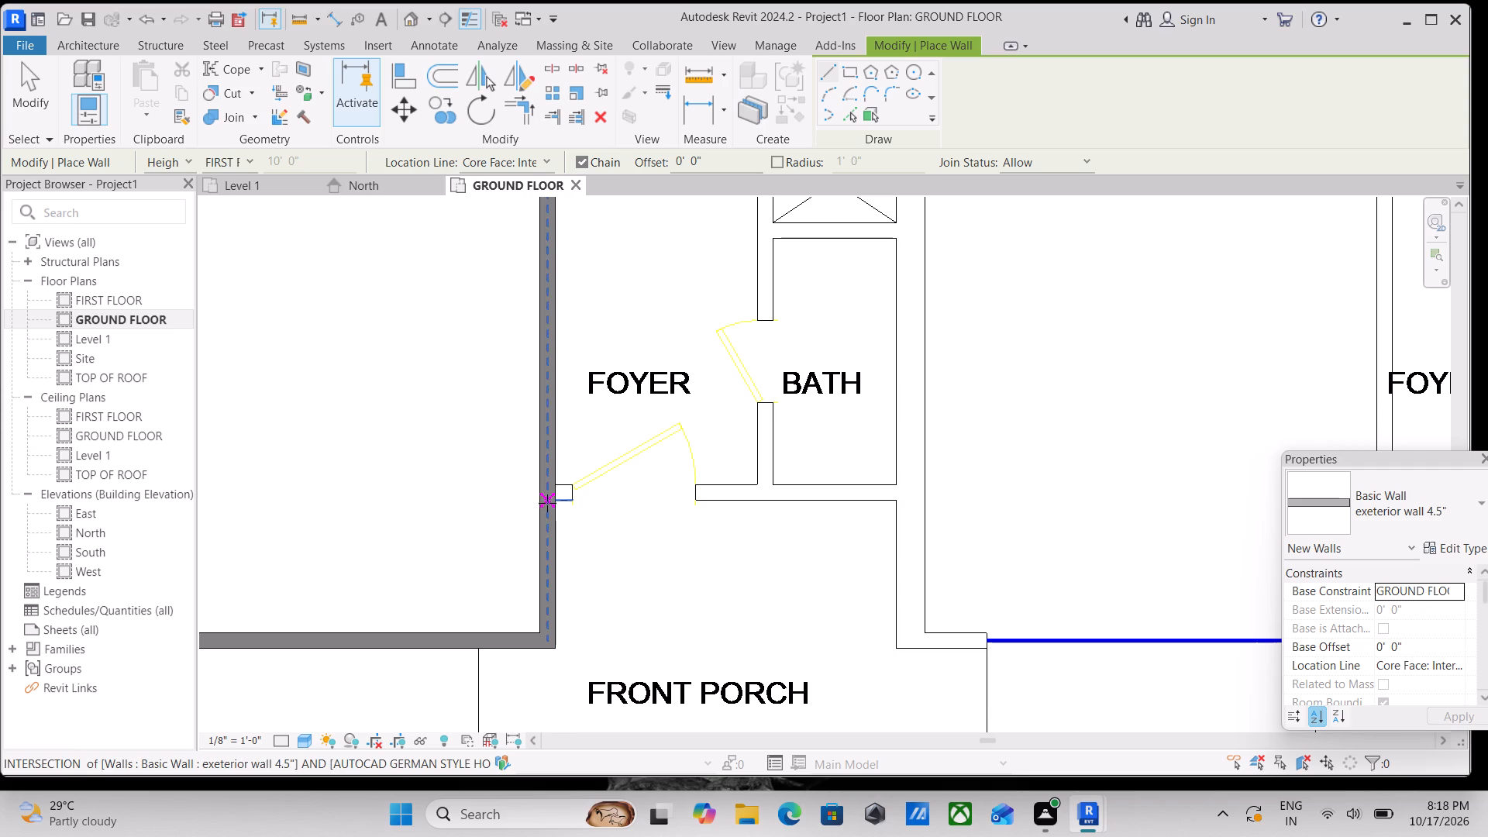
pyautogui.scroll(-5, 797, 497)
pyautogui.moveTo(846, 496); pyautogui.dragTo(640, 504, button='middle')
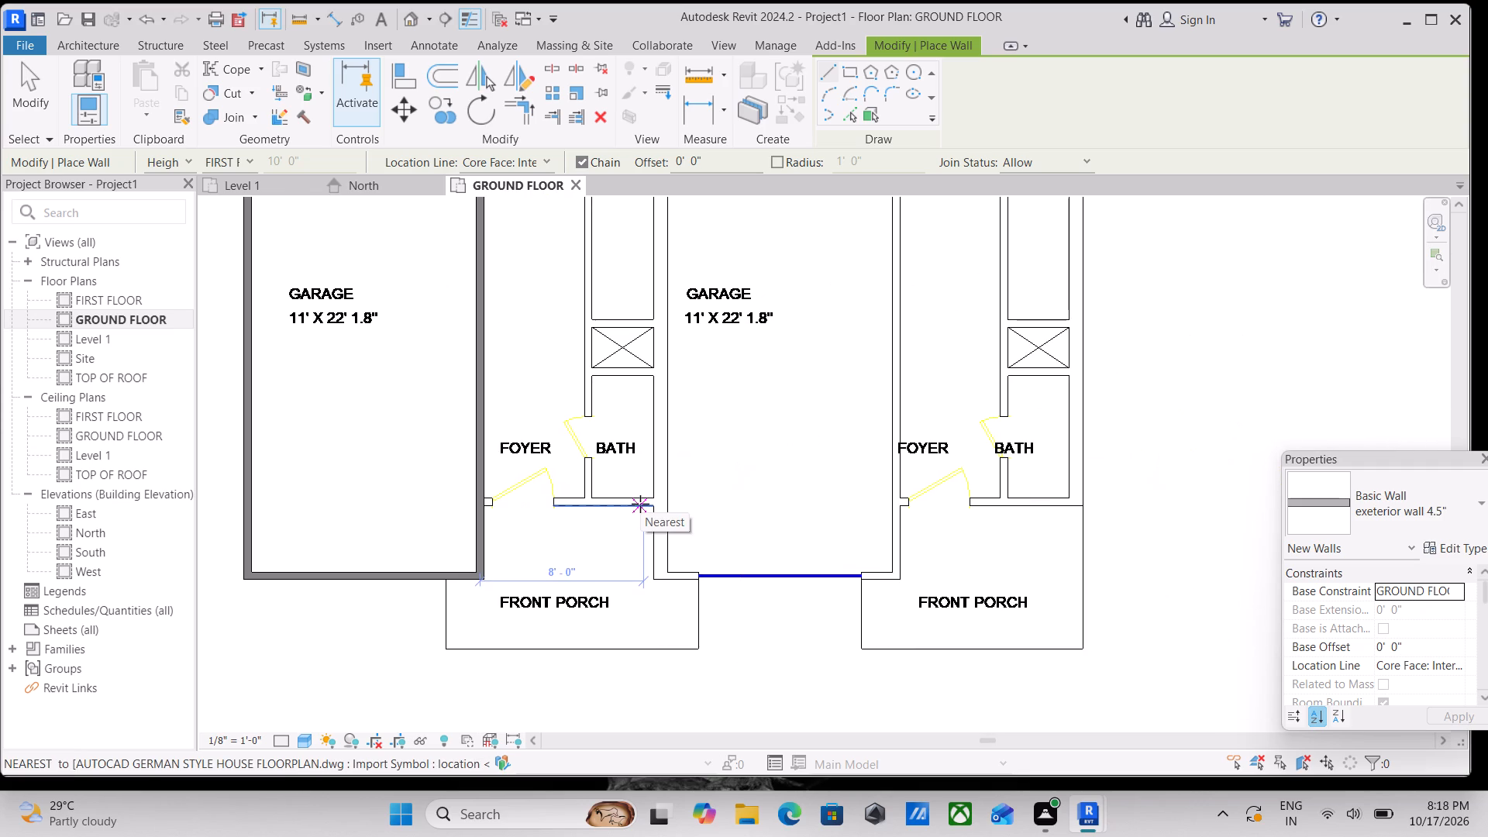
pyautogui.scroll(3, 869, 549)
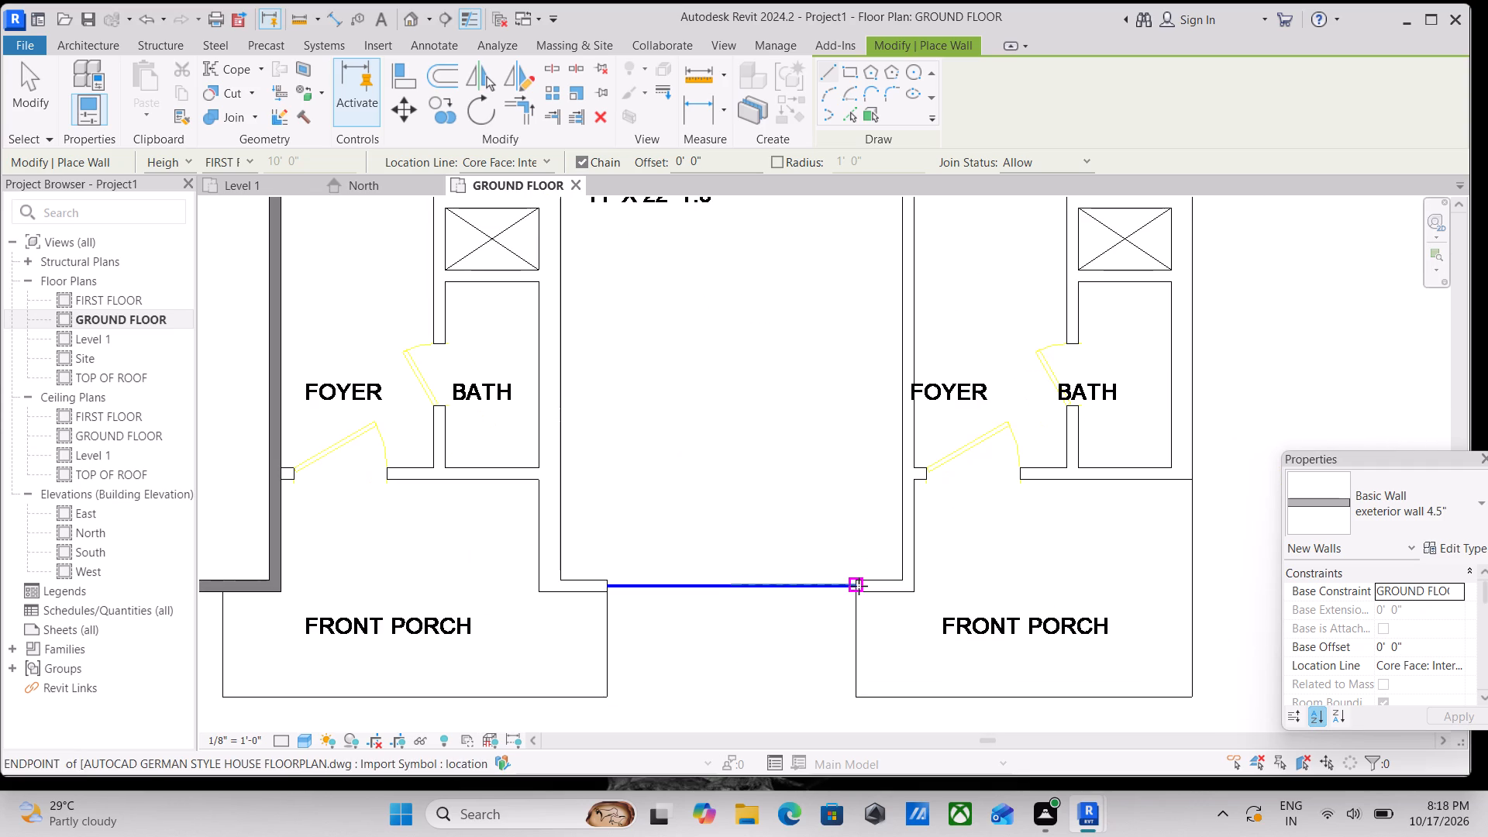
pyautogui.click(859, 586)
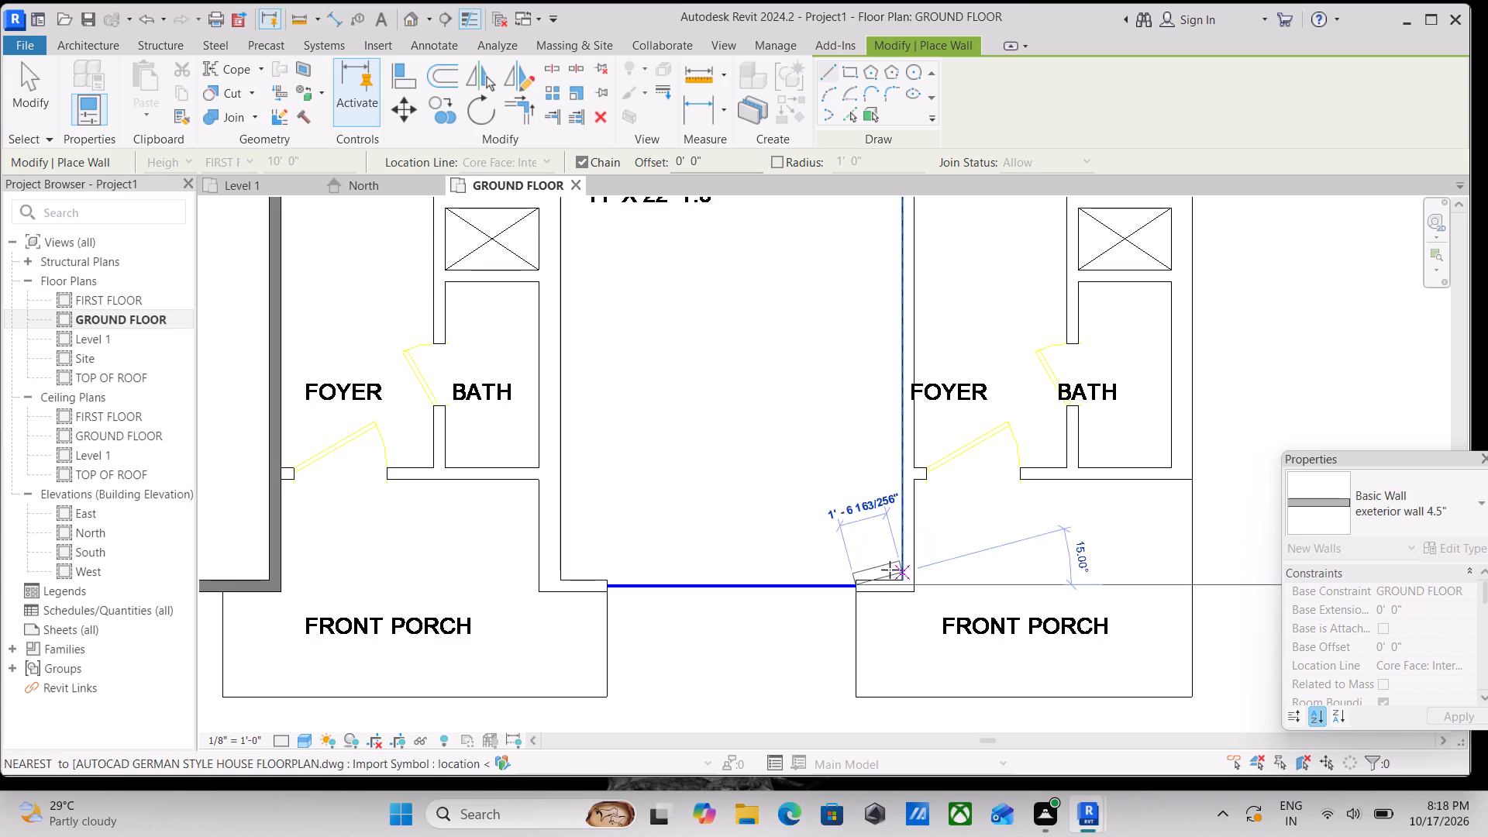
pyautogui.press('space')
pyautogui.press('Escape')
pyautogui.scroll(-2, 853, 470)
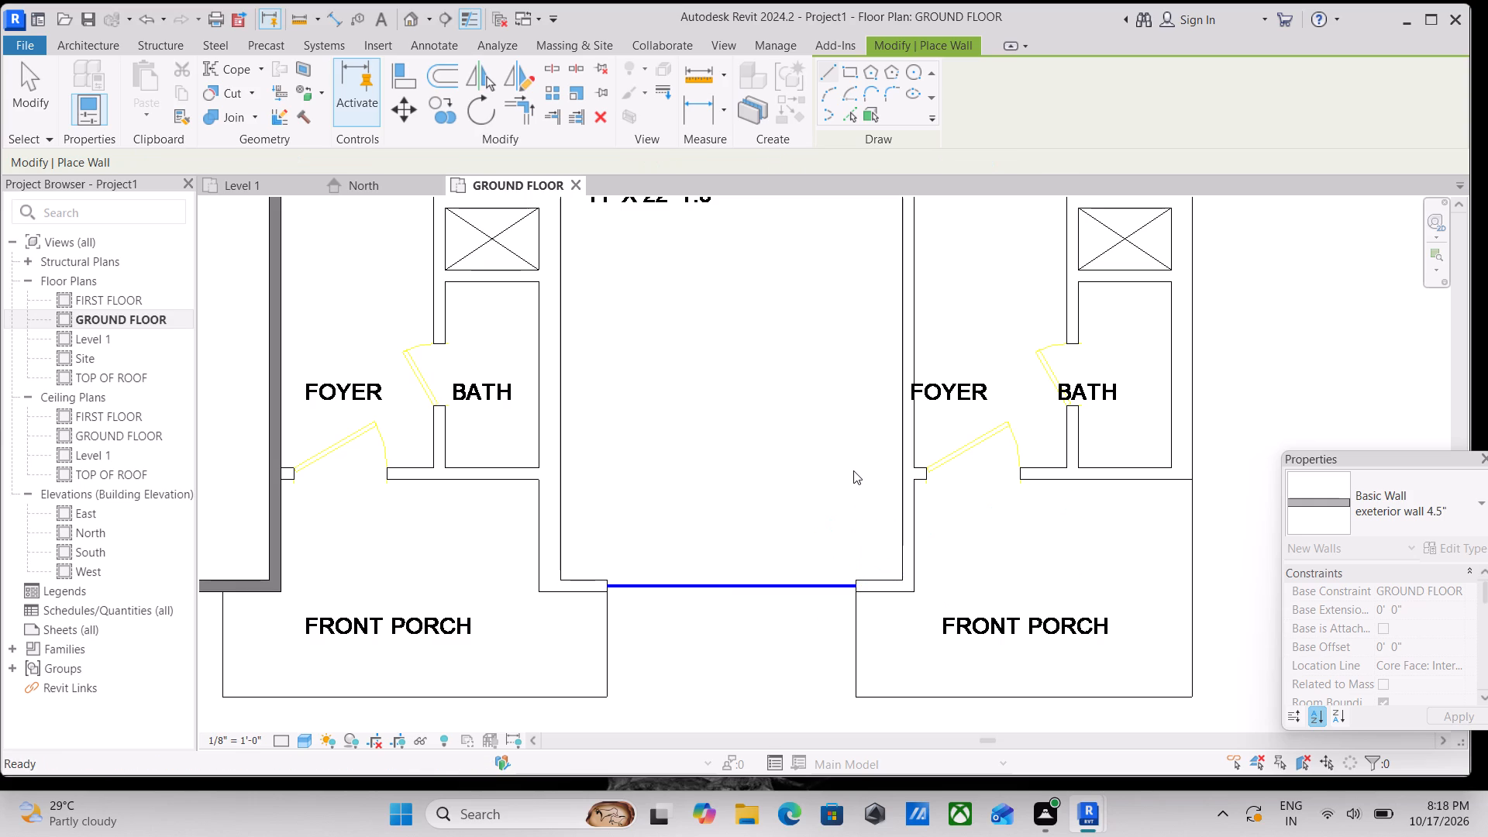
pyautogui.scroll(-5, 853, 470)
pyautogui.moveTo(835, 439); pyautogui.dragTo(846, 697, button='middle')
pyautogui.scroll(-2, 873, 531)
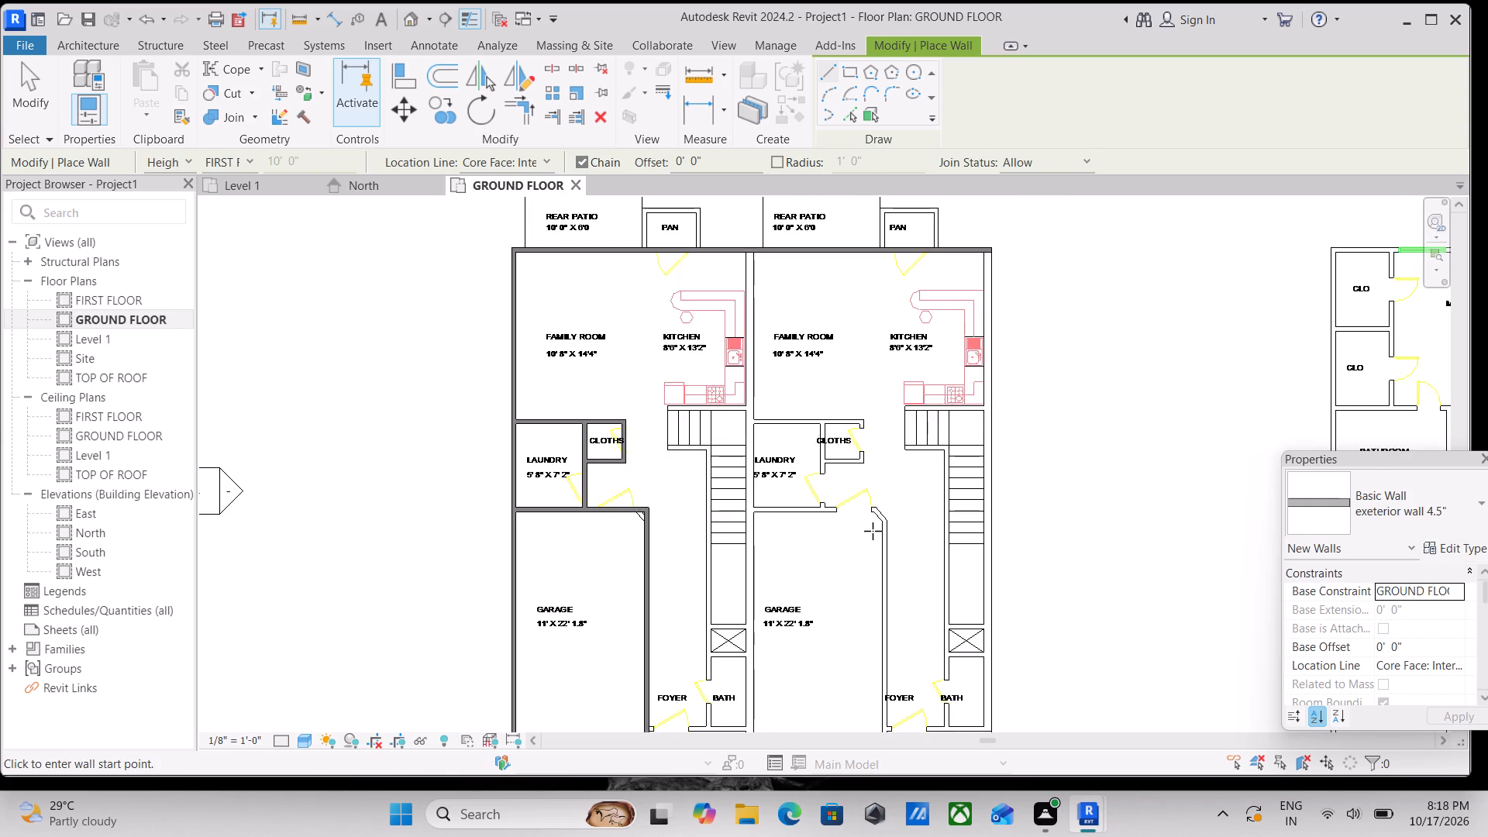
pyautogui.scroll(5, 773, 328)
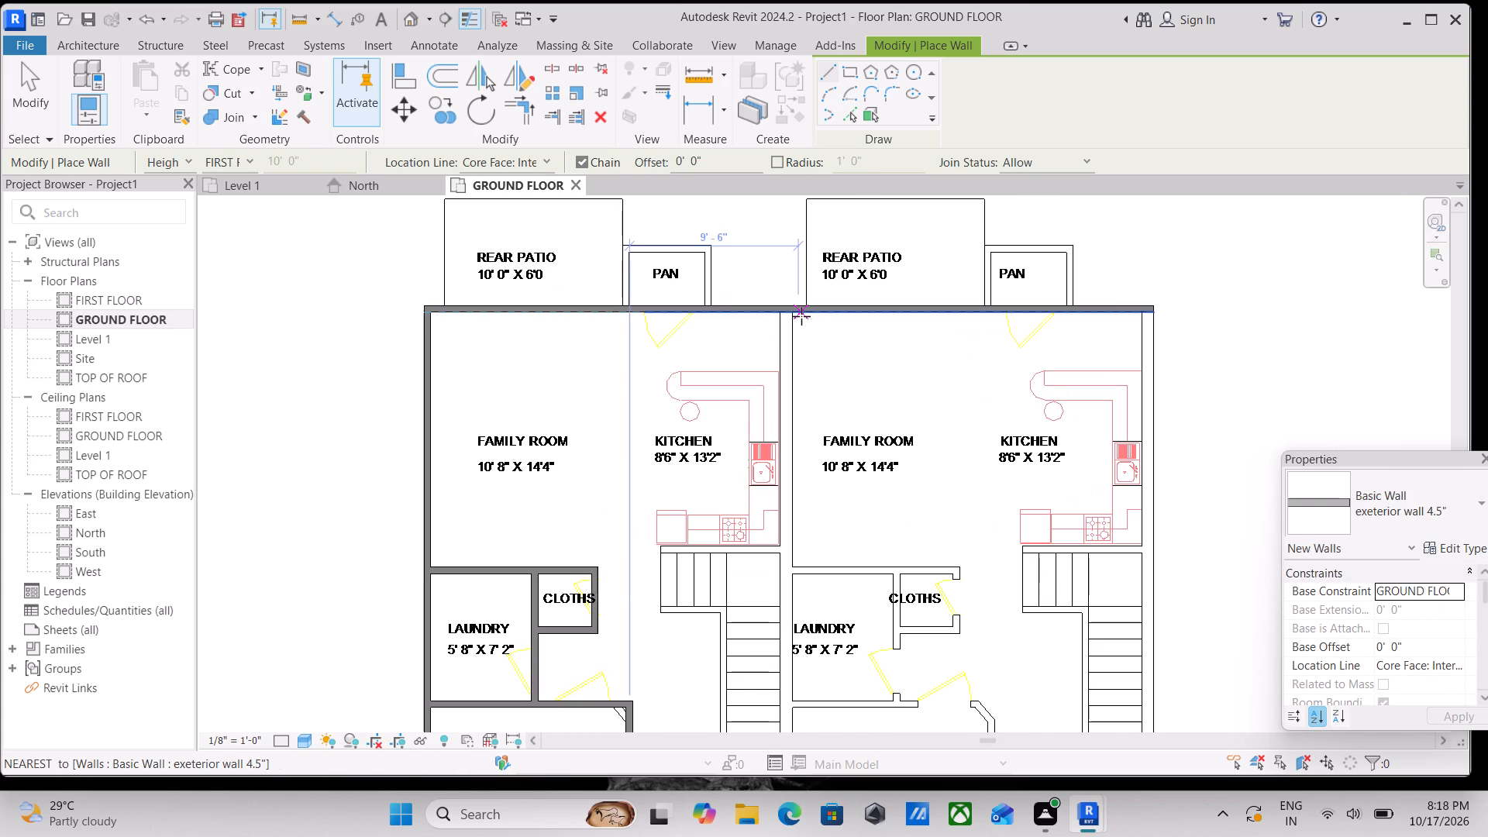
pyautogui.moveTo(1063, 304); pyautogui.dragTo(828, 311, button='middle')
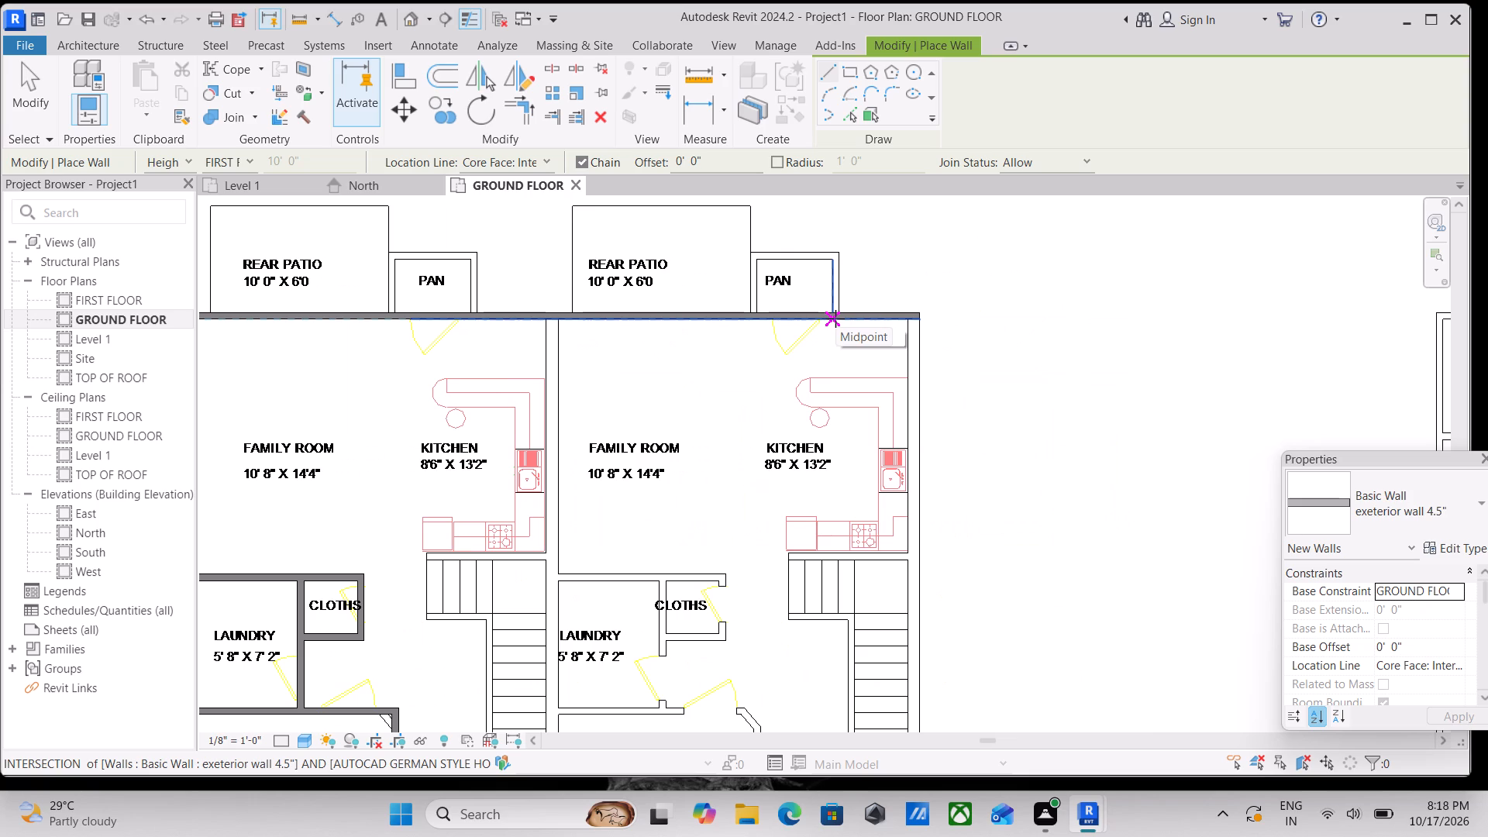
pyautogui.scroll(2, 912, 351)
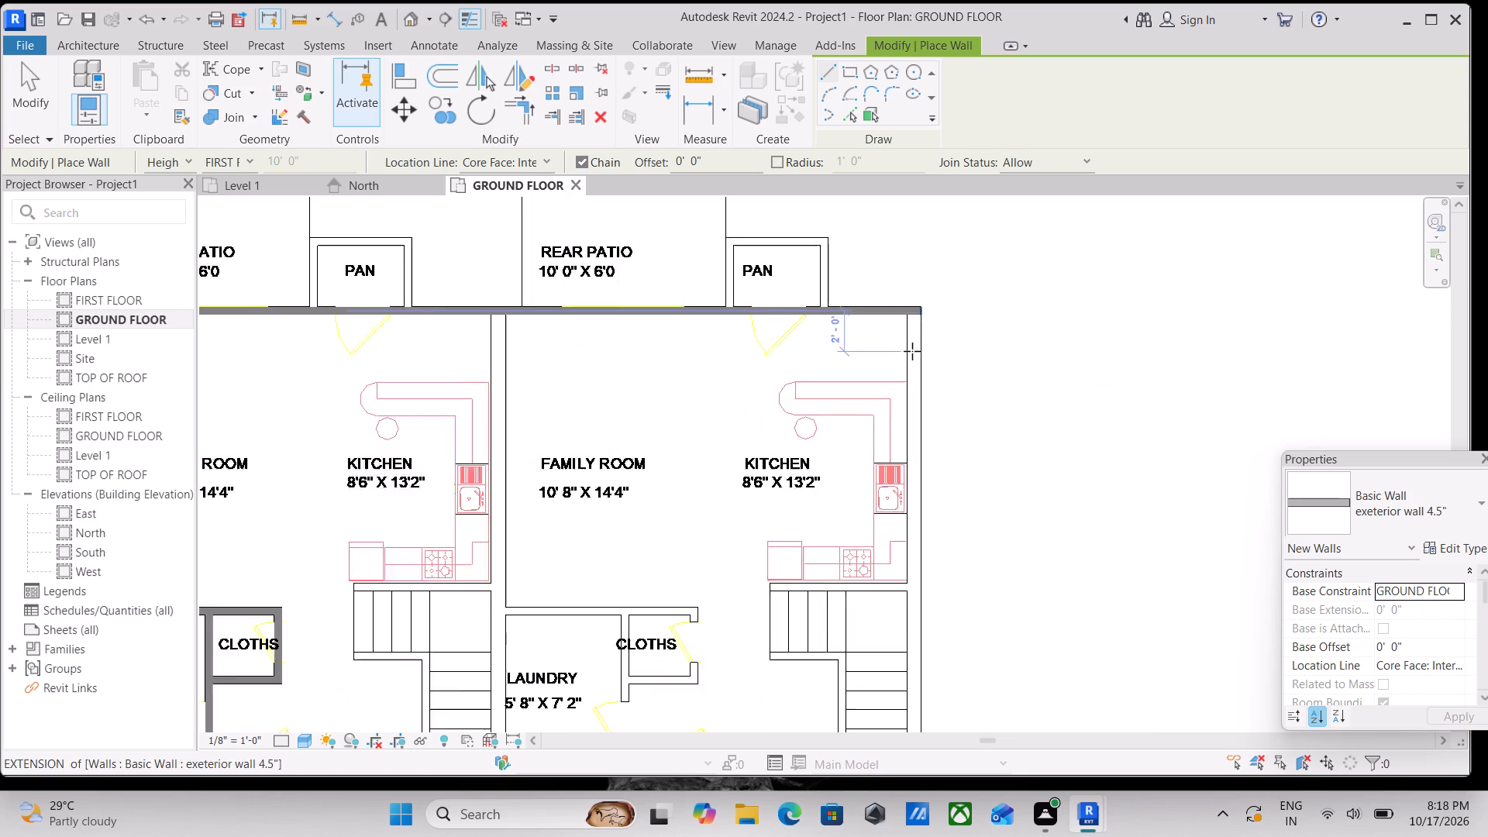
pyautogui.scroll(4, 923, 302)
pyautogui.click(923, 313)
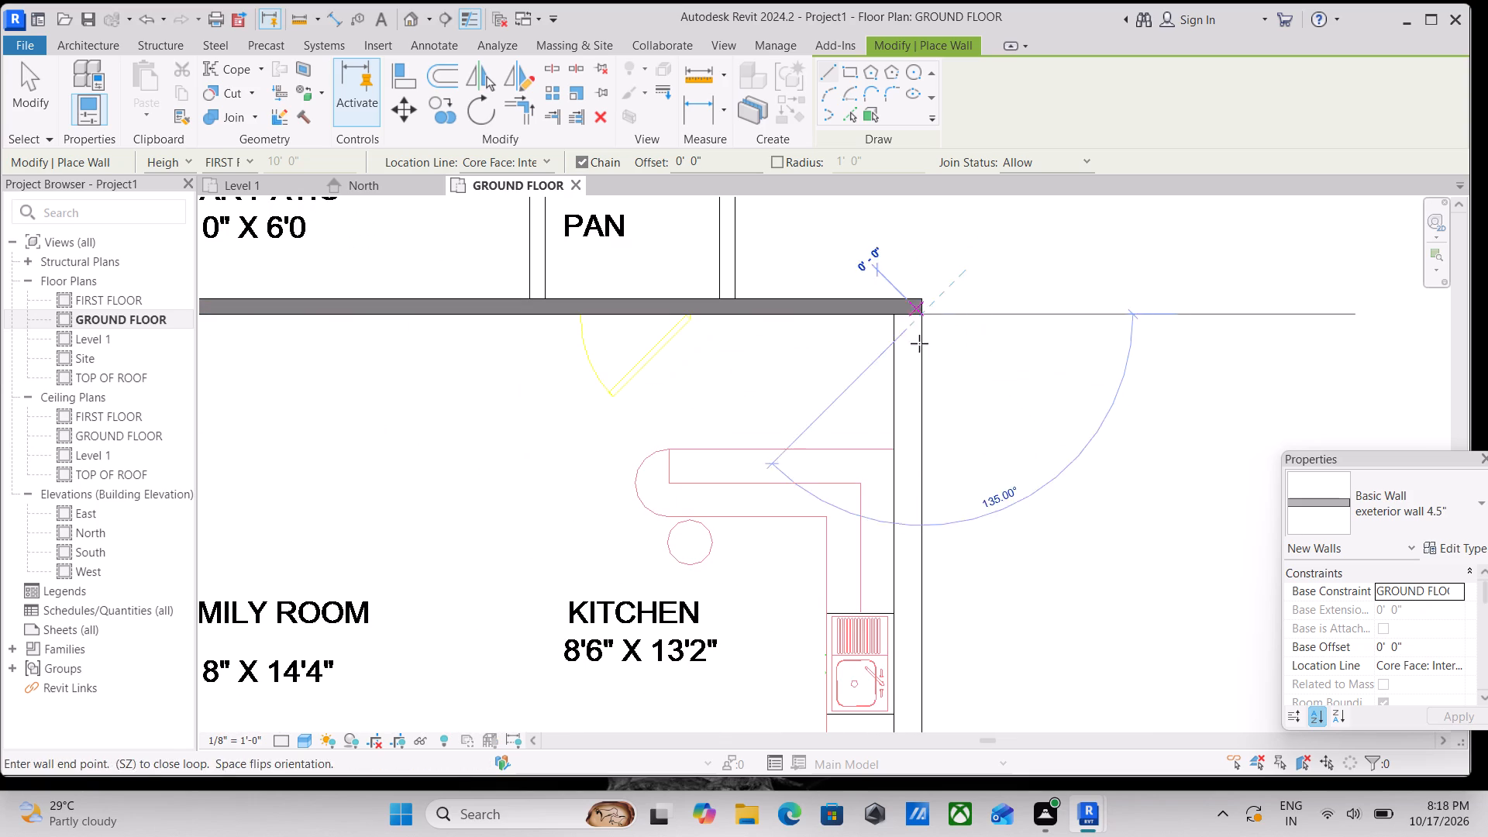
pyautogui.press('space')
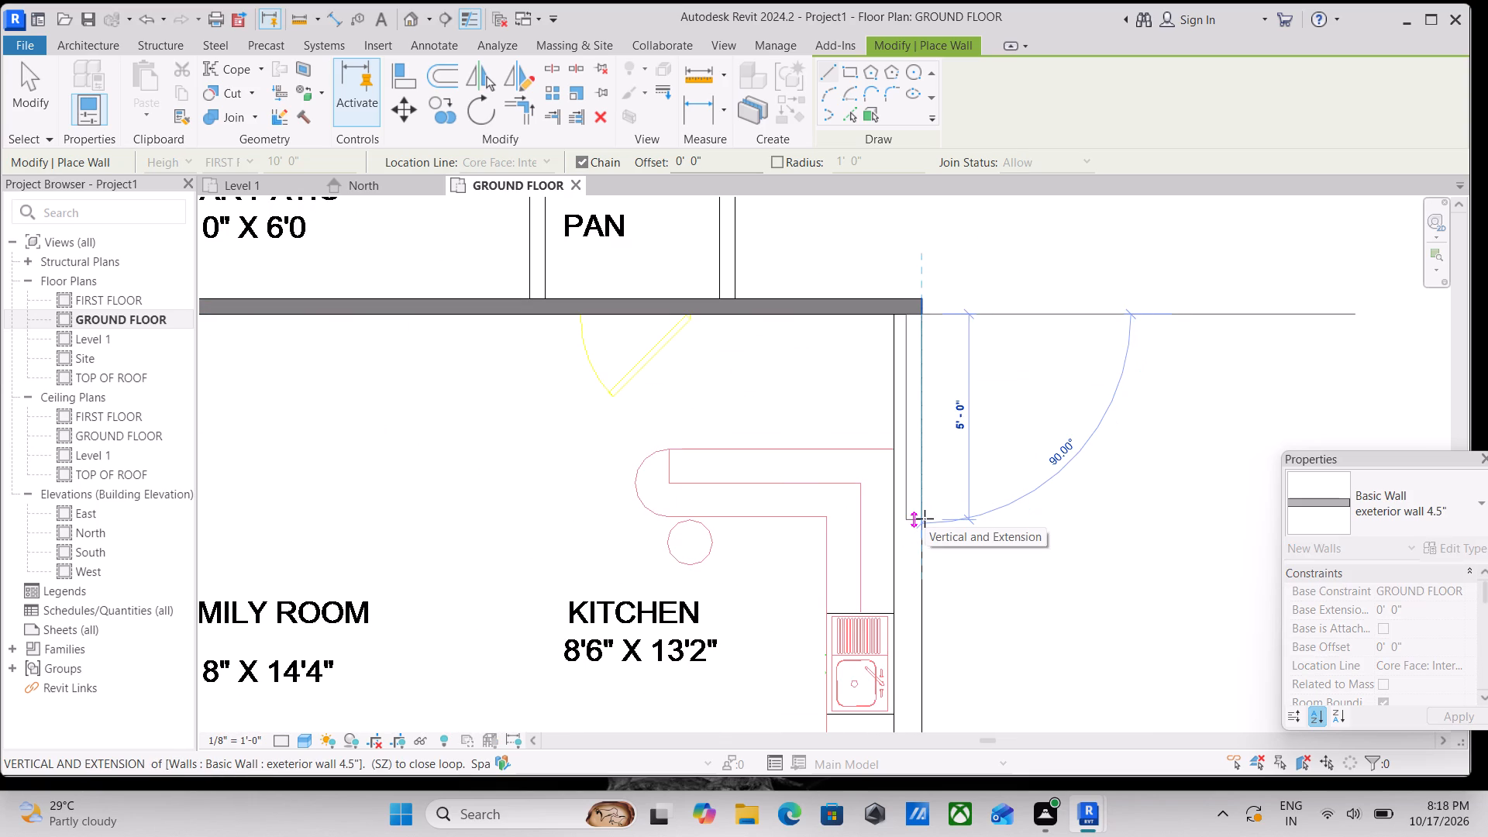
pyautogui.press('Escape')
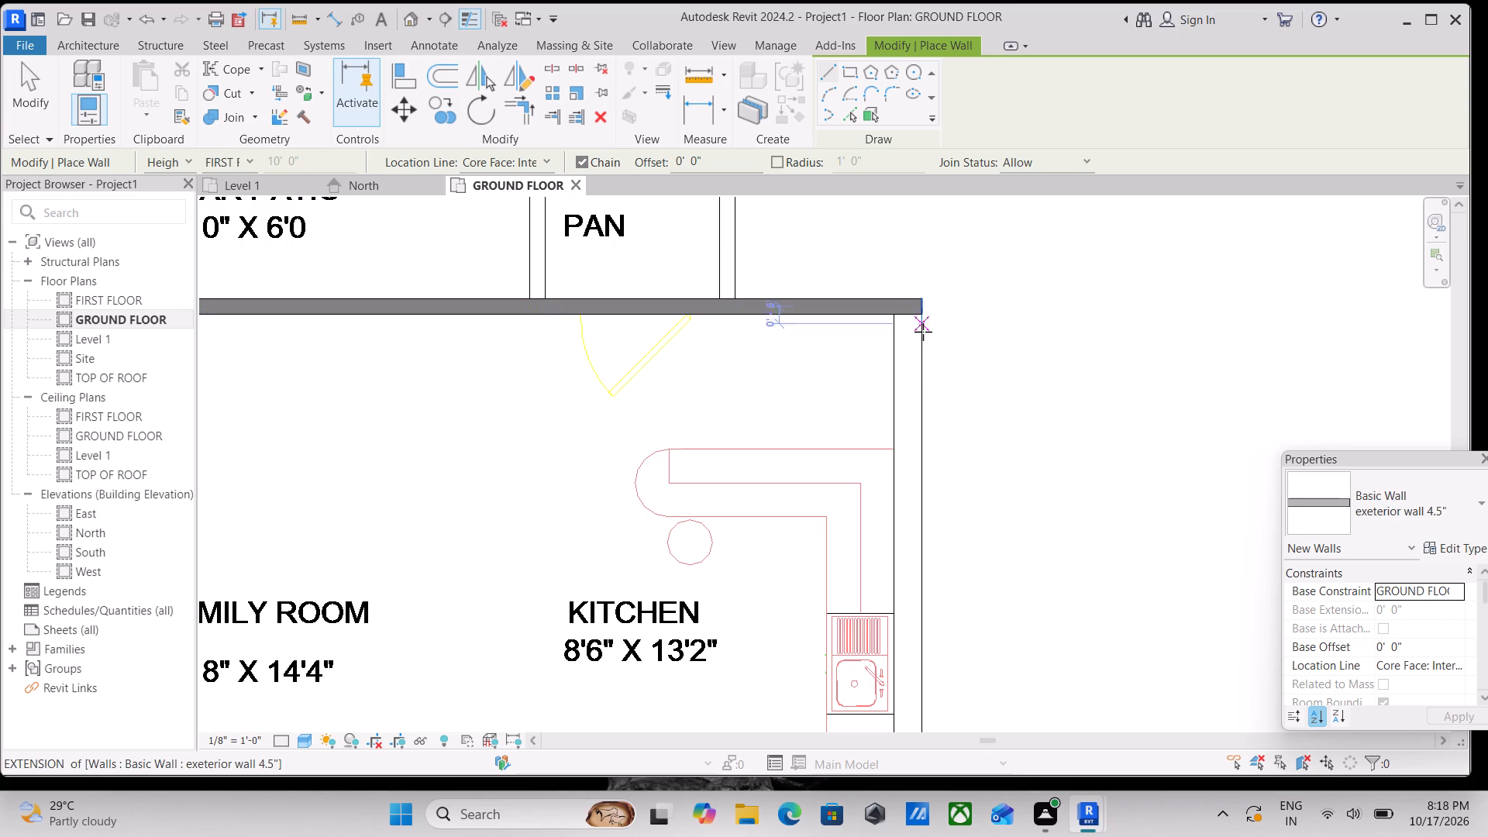
# Draw a wall chain for the second unit: the outer side wall from the rear corner to the porch, and an 8'-9 1/4" foyer front wall.
pyautogui.scroll(-2, 1026, 442)
pyautogui.scroll(-4, 915, 432)
pyautogui.moveTo(915, 432); pyautogui.dragTo(911, 370, button='middle')
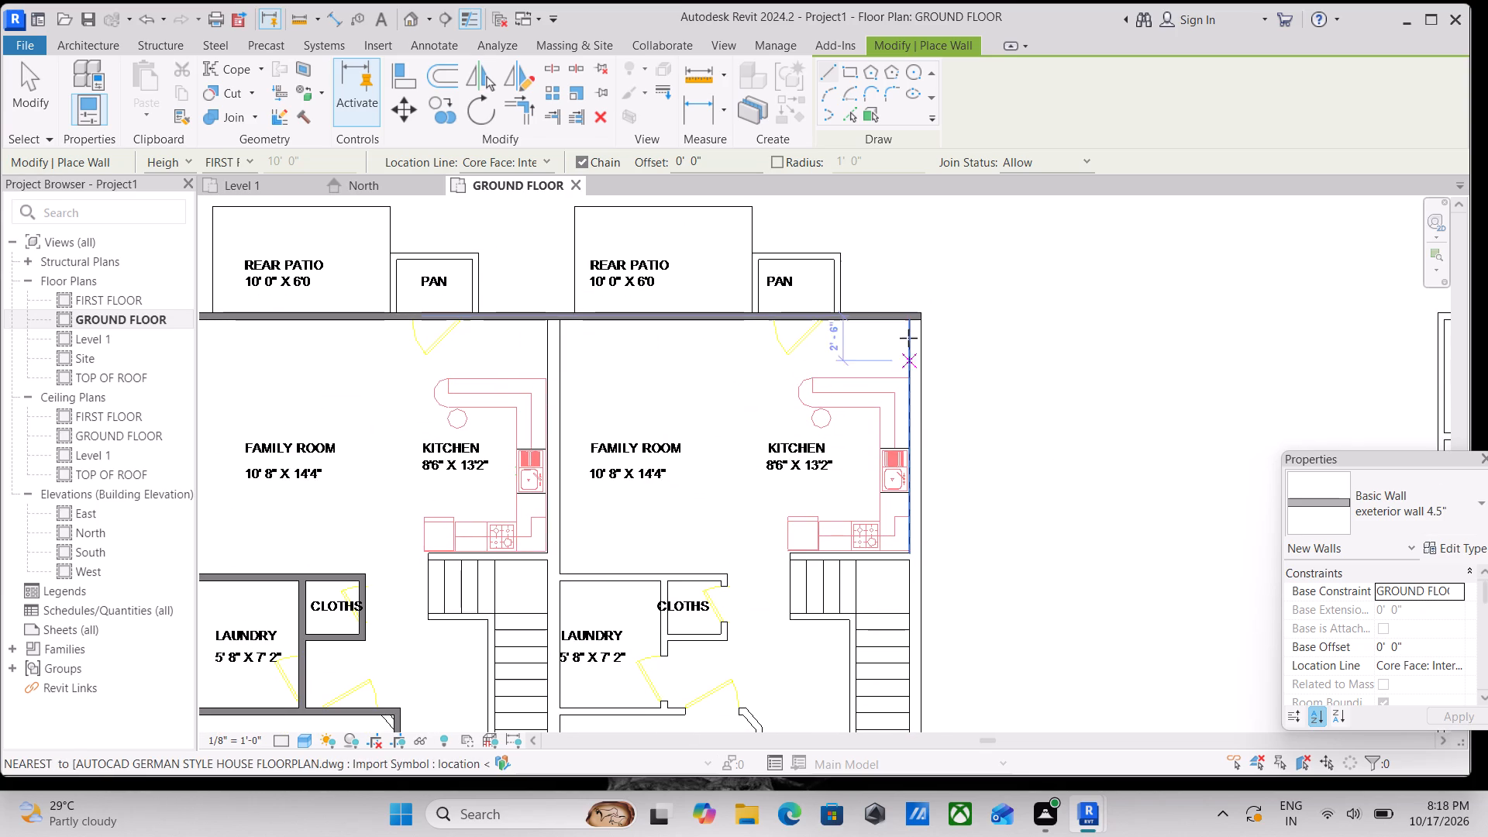
pyautogui.scroll(3, 931, 329)
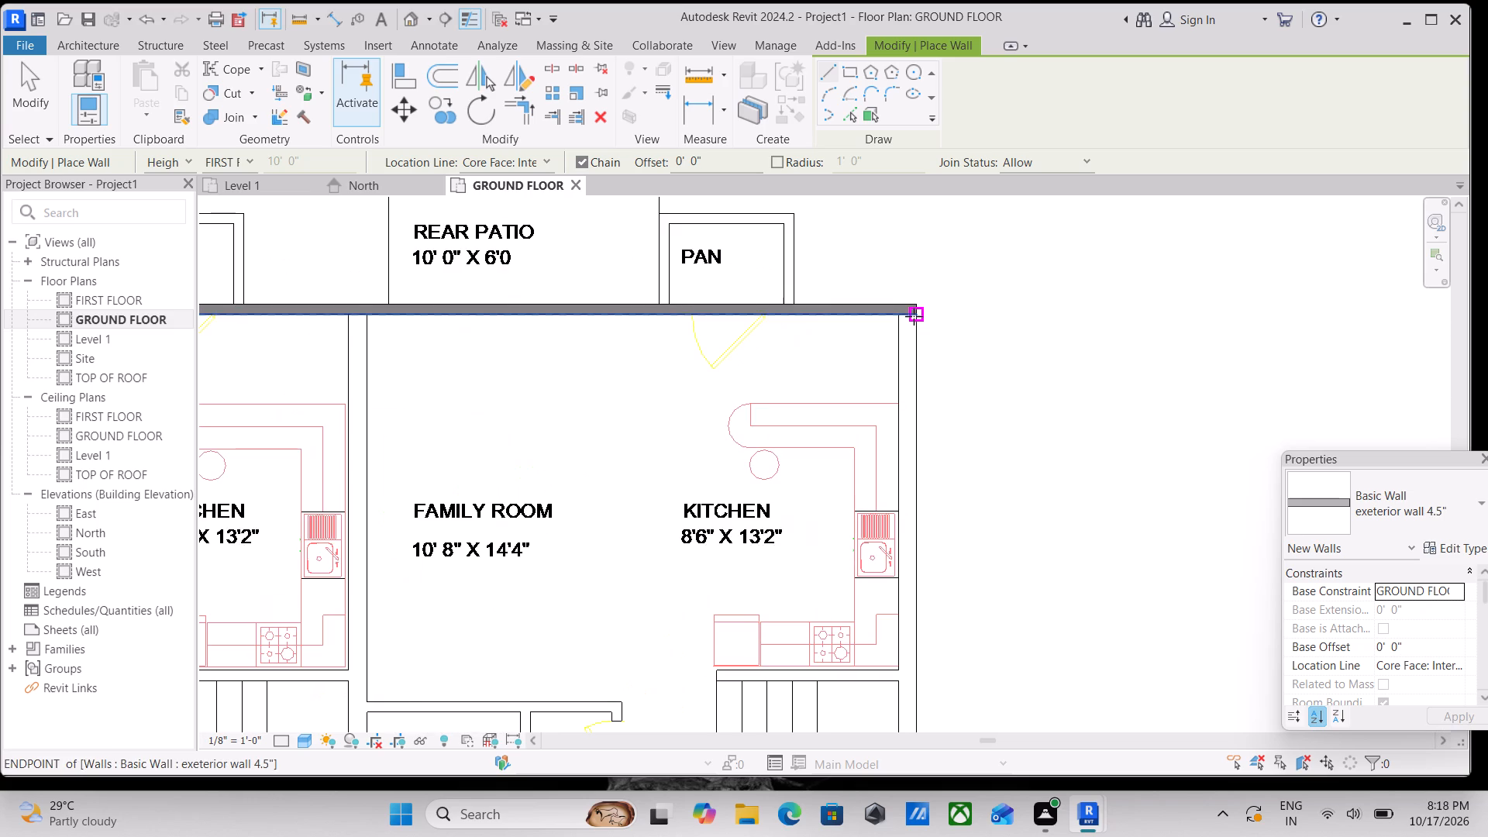
pyautogui.click(914, 315)
pyautogui.press('space')
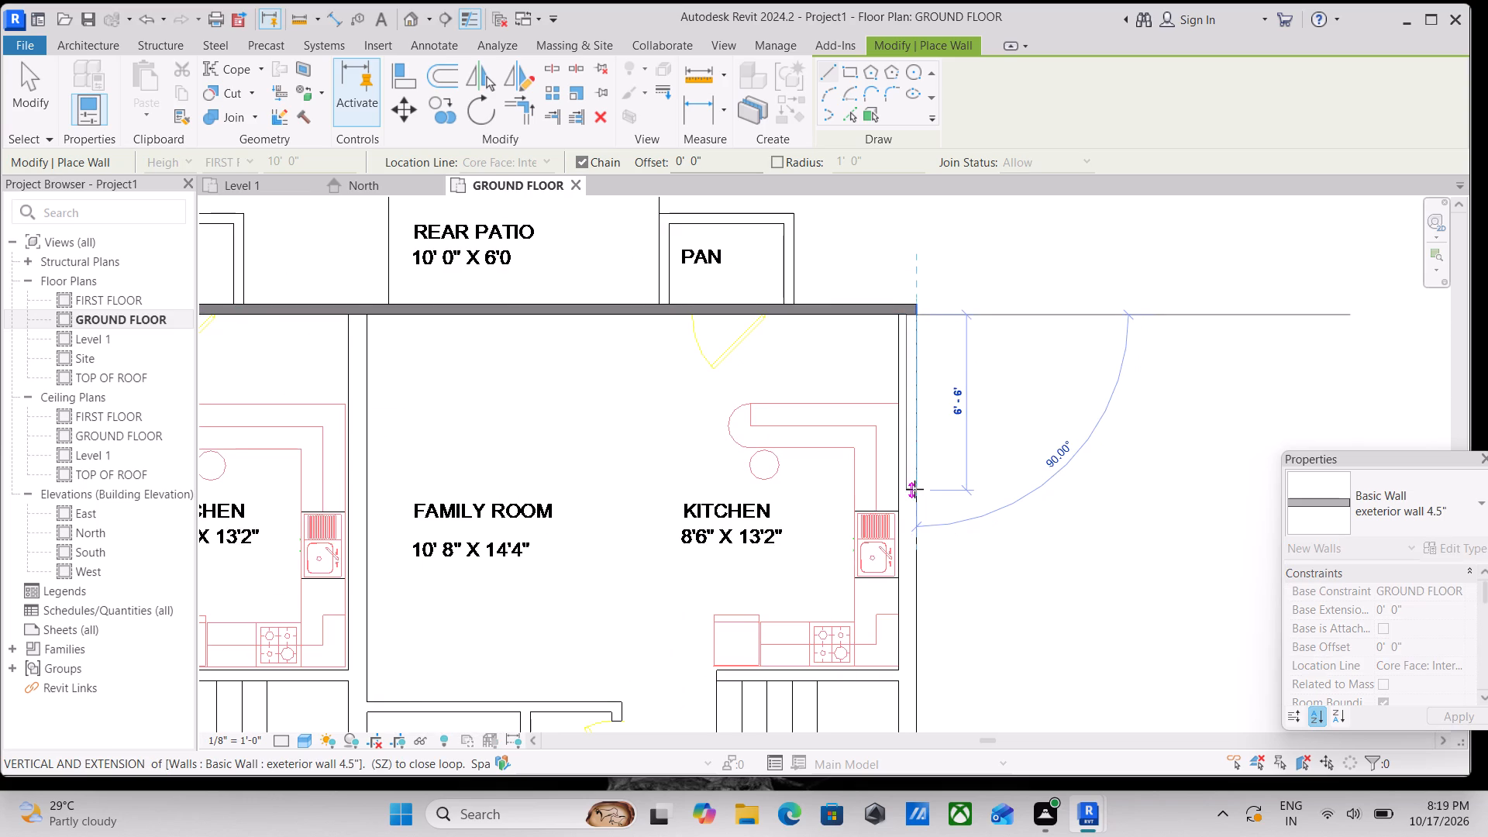
pyautogui.moveTo(914, 489); pyautogui.dragTo(859, 164, button='middle')
pyautogui.moveTo(854, 502); pyautogui.dragTo(858, 264, button='middle')
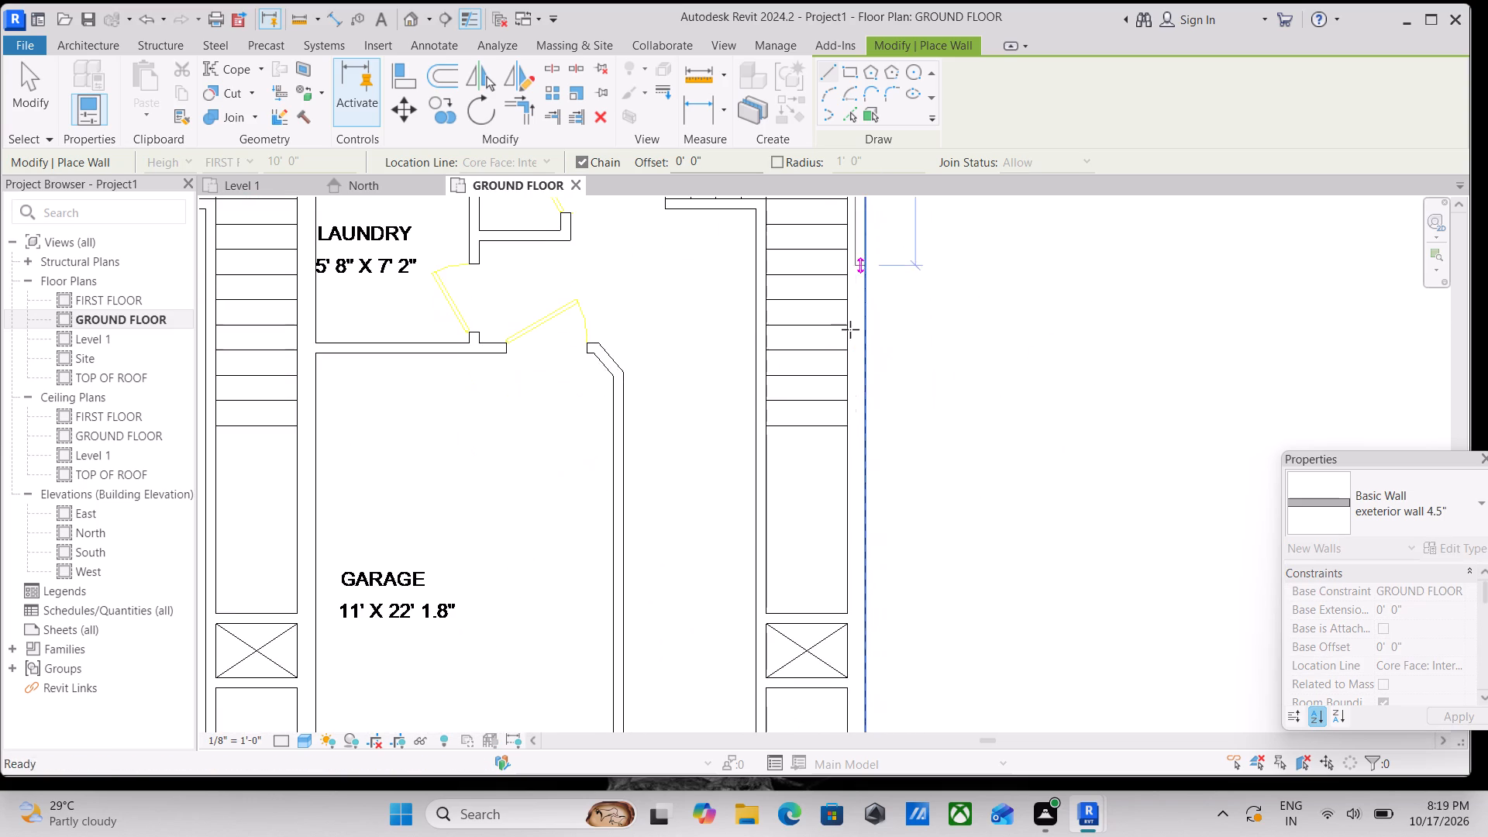
pyautogui.moveTo(866, 495); pyautogui.dragTo(898, 364, button='middle')
pyautogui.moveTo(879, 542); pyautogui.dragTo(897, 322, button='middle')
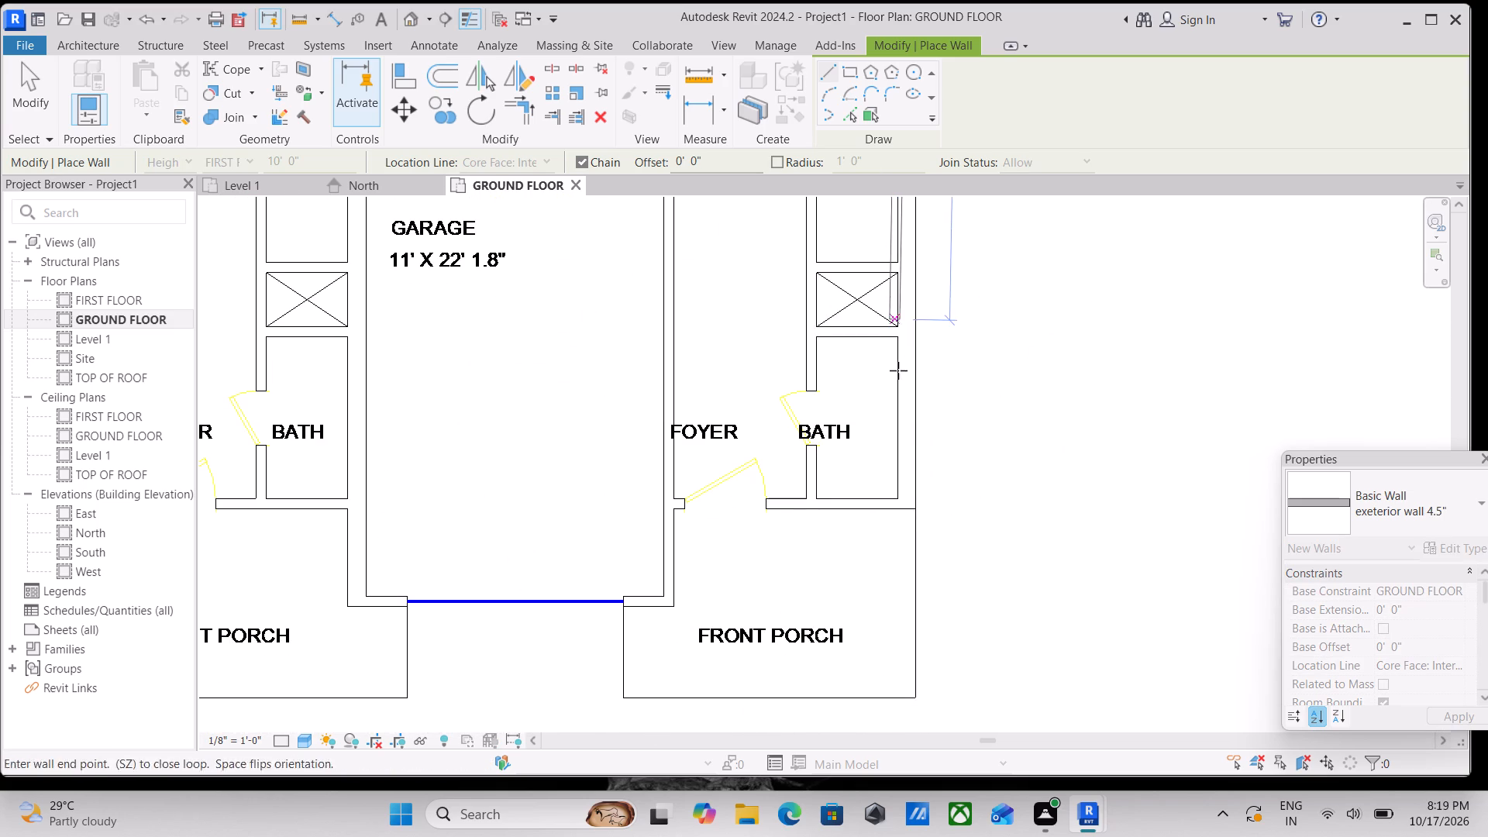
pyautogui.scroll(2, 914, 503)
pyautogui.click(914, 503)
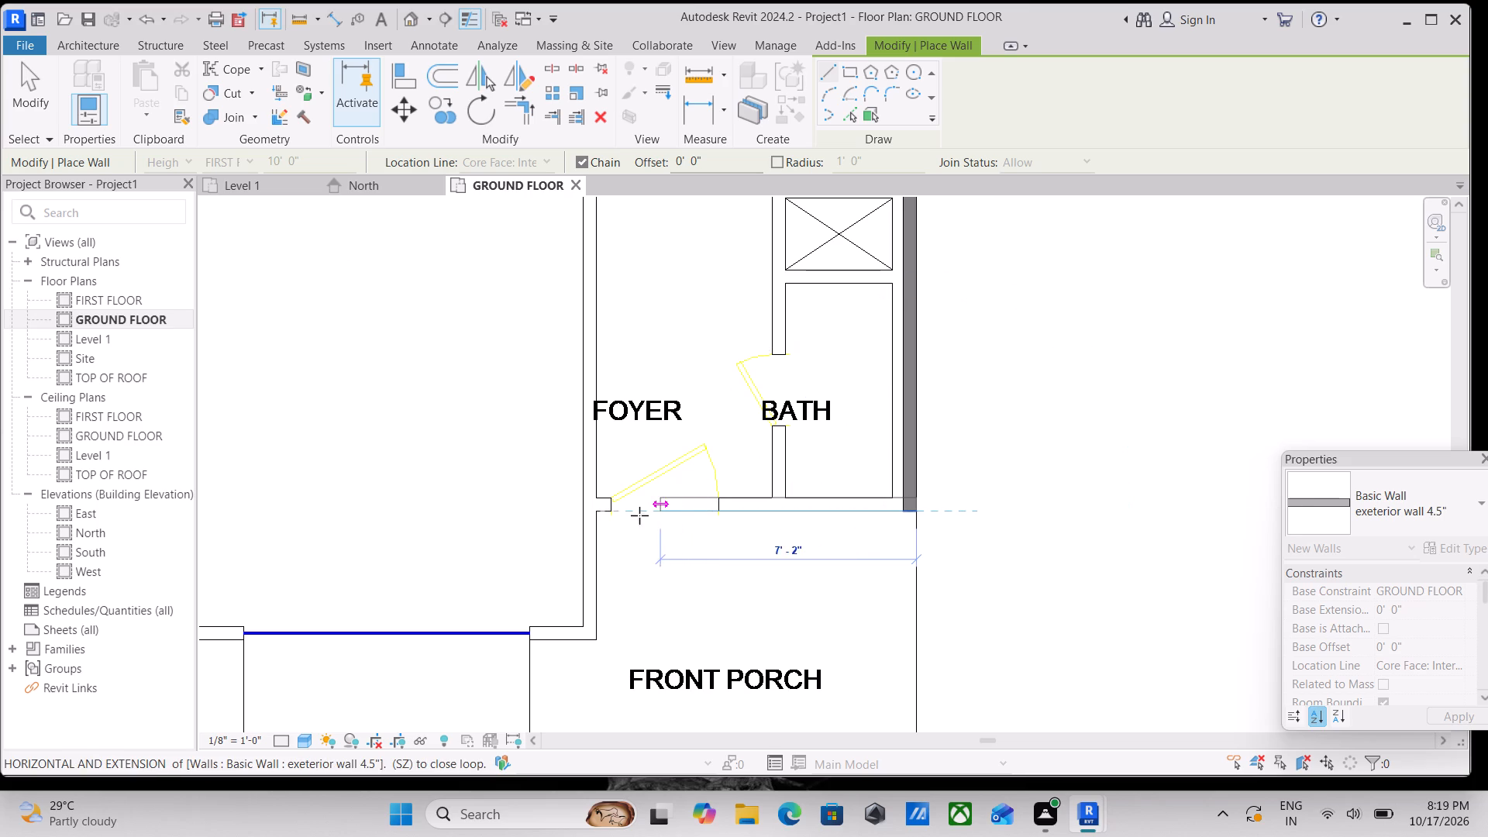
pyautogui.click(597, 517)
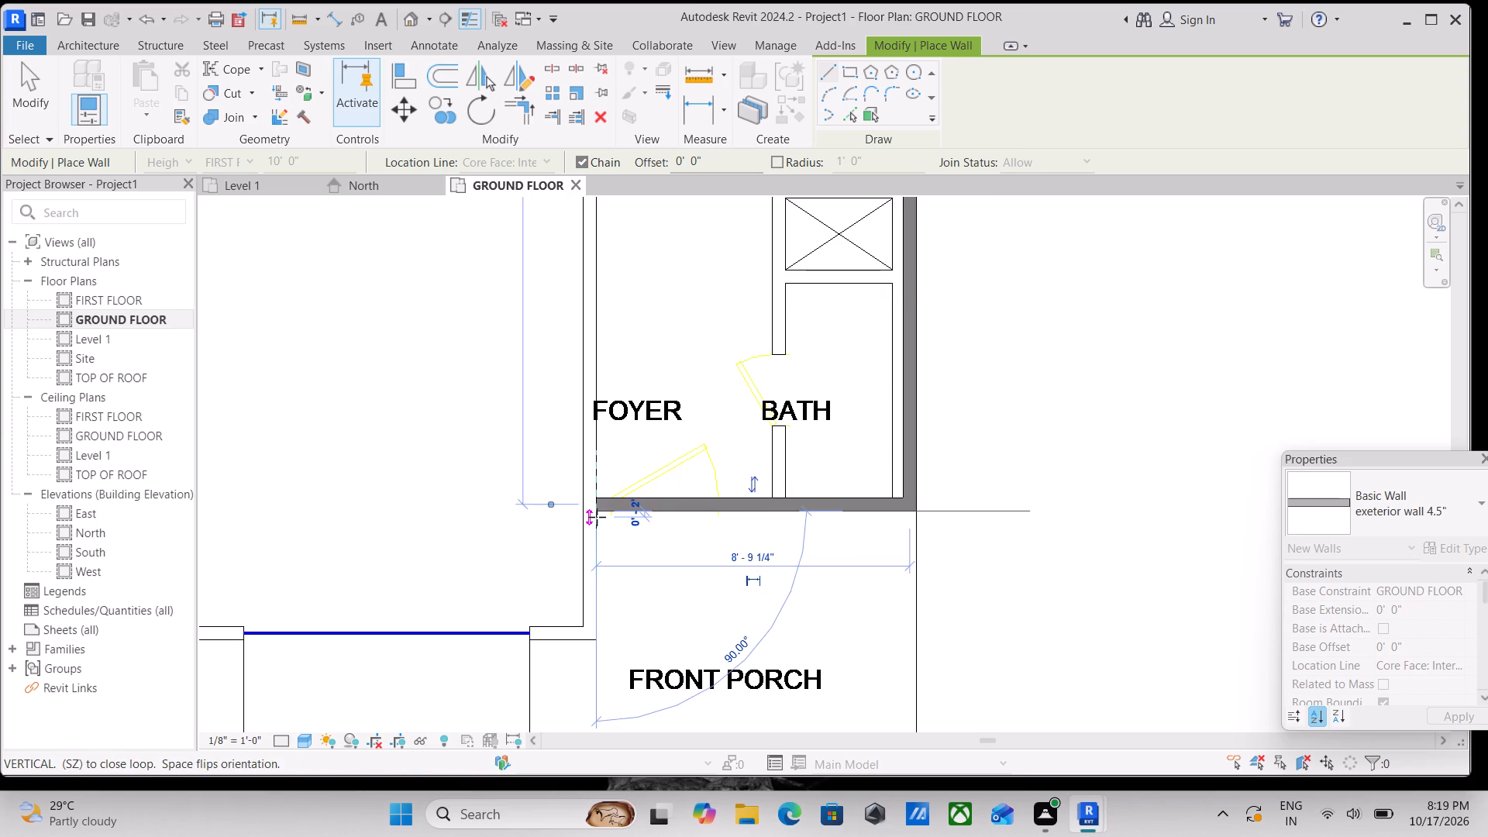
pyautogui.press('Escape')
# Draw a wall chain for the second unit's garage: a 1'-6" front return beside the garage opening, and the foyer-side wall to the garage's rear line.
pyautogui.scroll(-3, 577, 560)
pyautogui.scroll(-4, 507, 590)
pyautogui.moveTo(515, 588); pyautogui.dragTo(565, 573, button='middle')
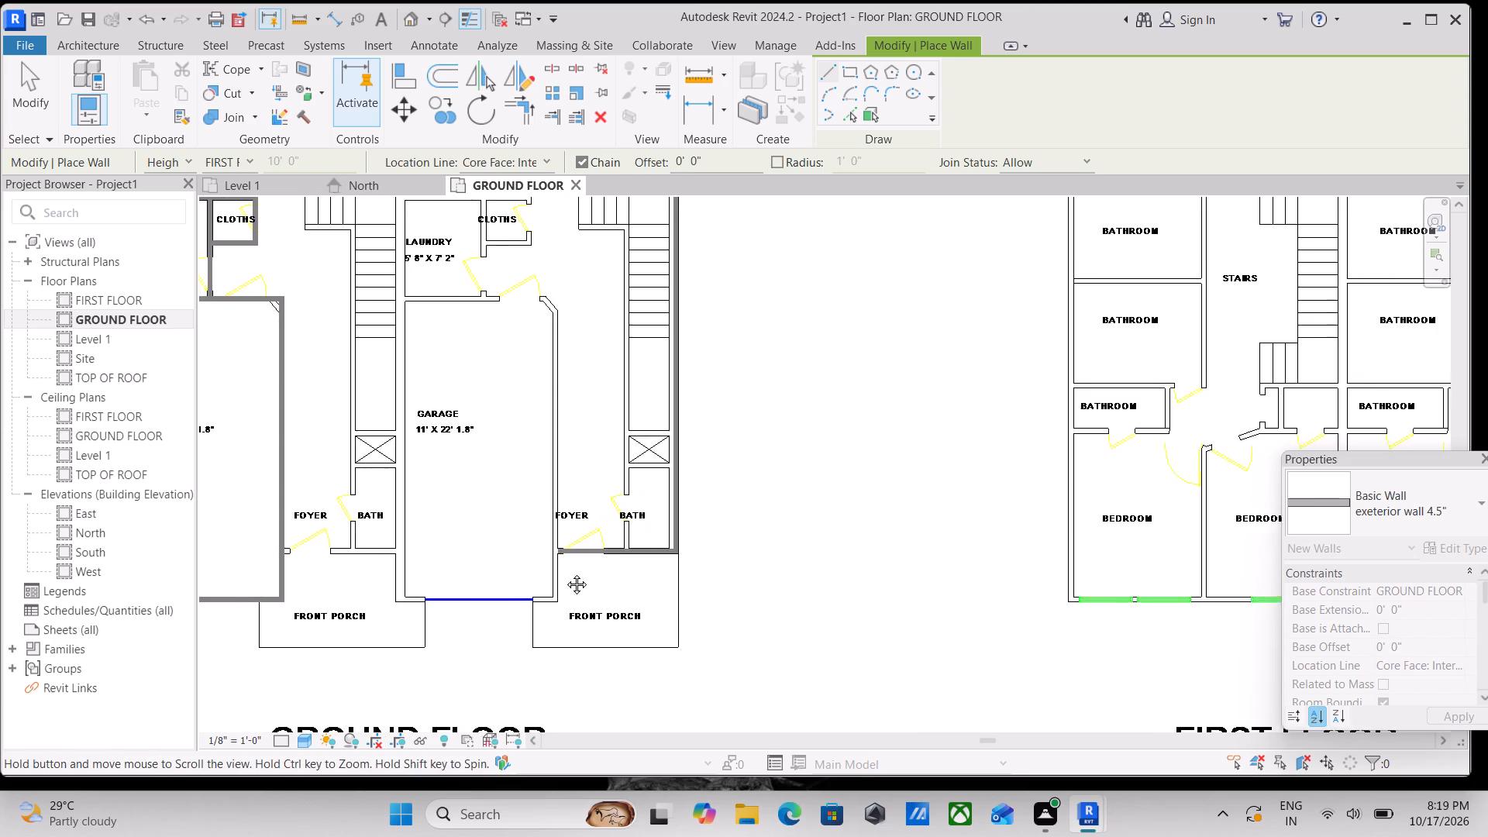
pyautogui.moveTo(565, 573); pyautogui.dragTo(694, 564, button='middle')
pyautogui.scroll(4, 656, 573)
pyautogui.scroll(4, 721, 575)
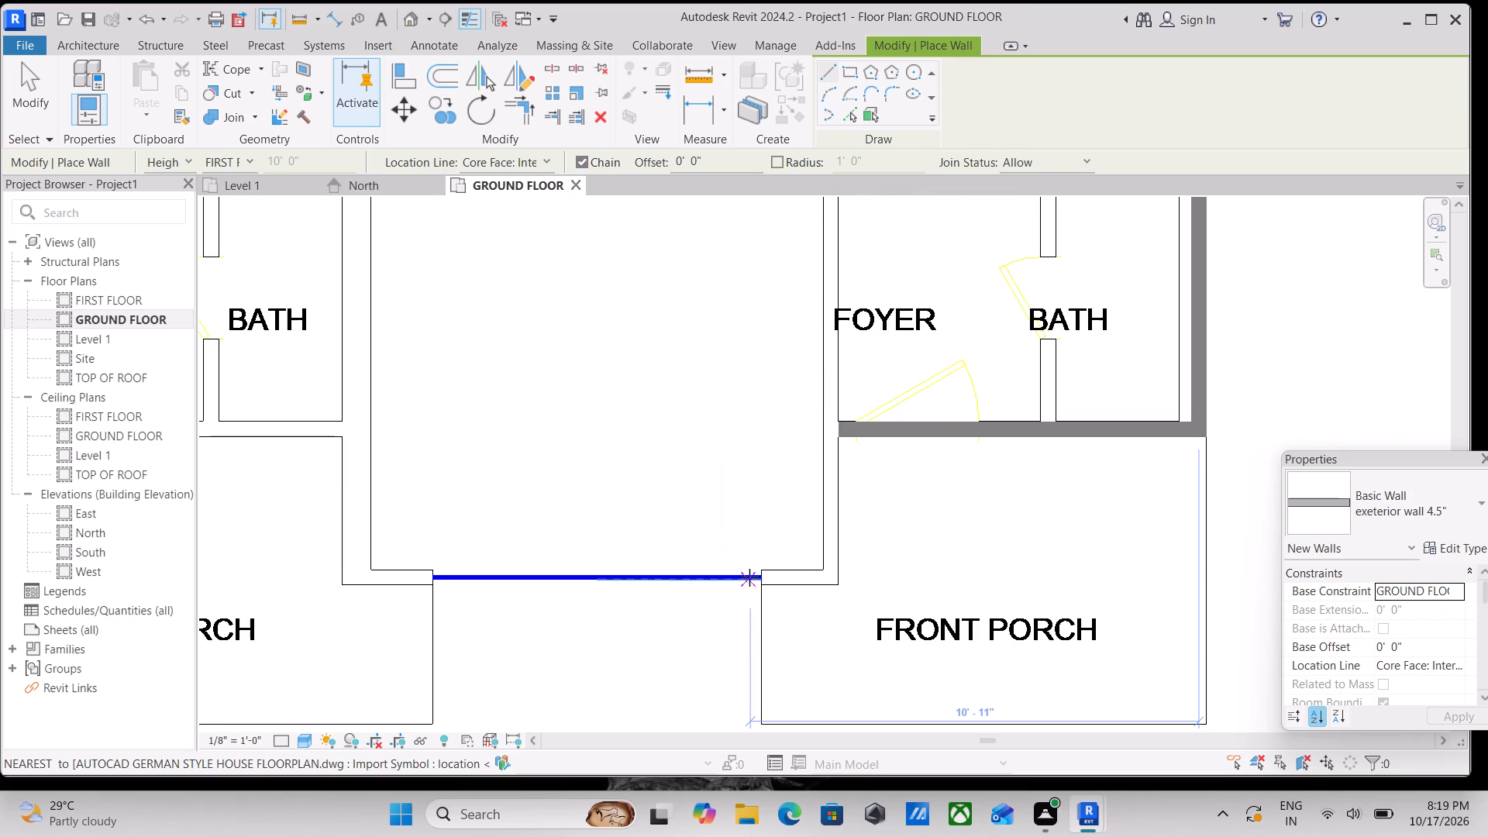
pyautogui.click(766, 571)
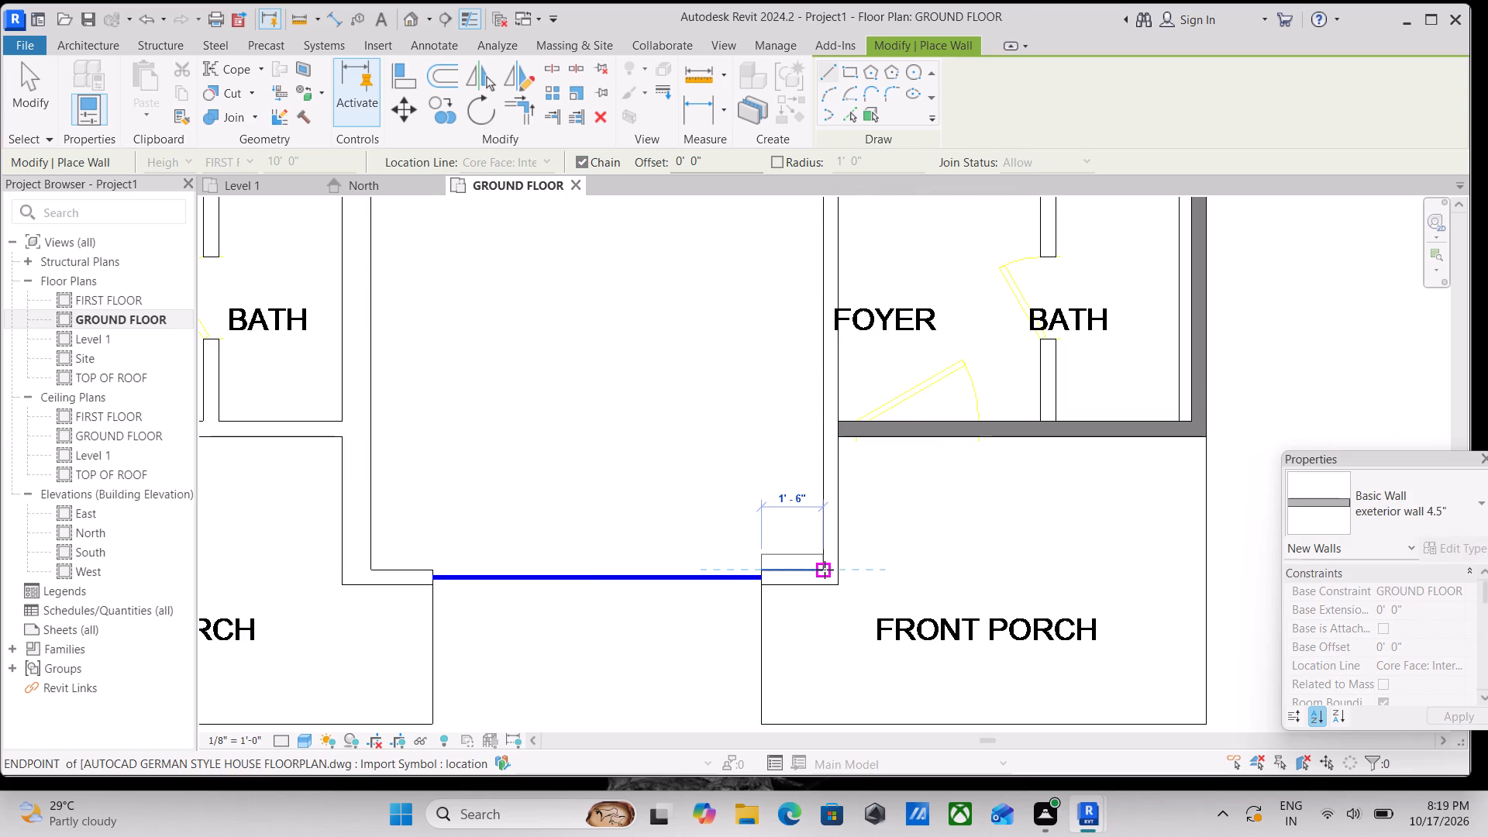
pyautogui.press('space')
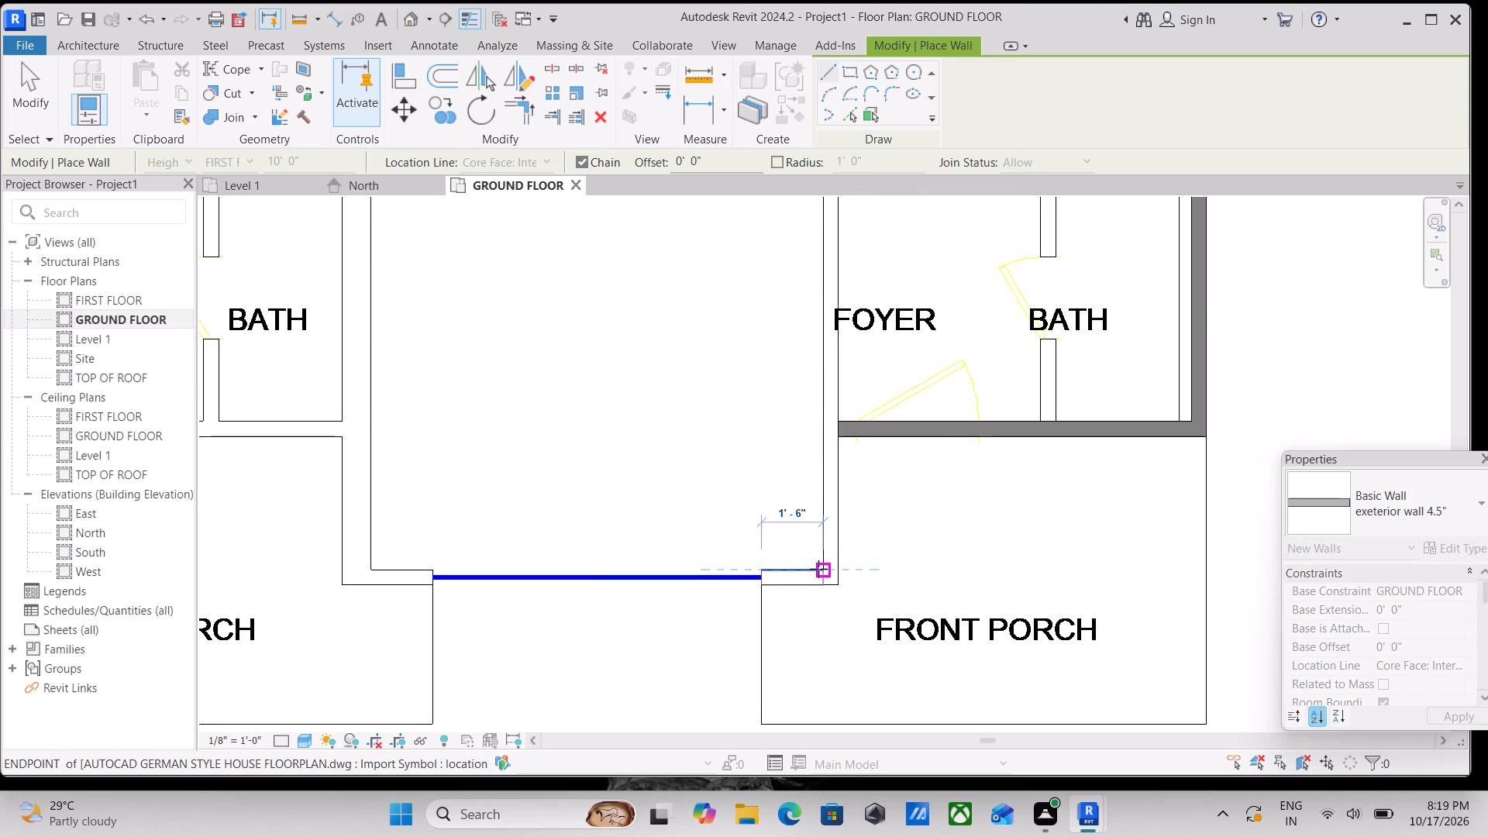
pyautogui.click(823, 567)
pyautogui.scroll(-1, 829, 439)
pyautogui.moveTo(829, 439); pyautogui.dragTo(828, 459, button='middle')
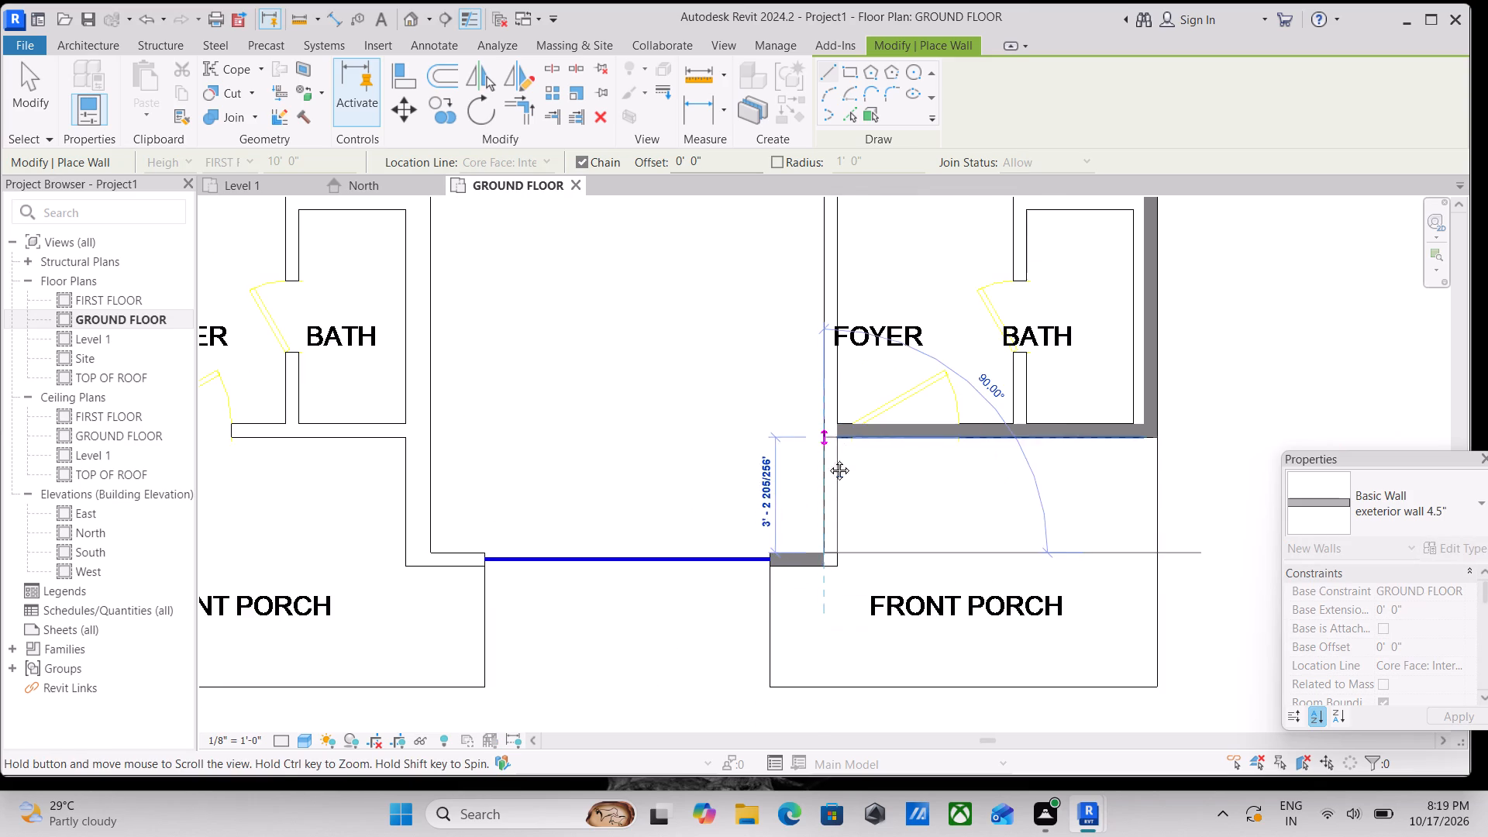
pyautogui.moveTo(828, 459); pyautogui.dragTo(809, 612, button='middle')
pyautogui.scroll(-2, 802, 348)
pyautogui.moveTo(802, 348); pyautogui.dragTo(794, 605, button='middle')
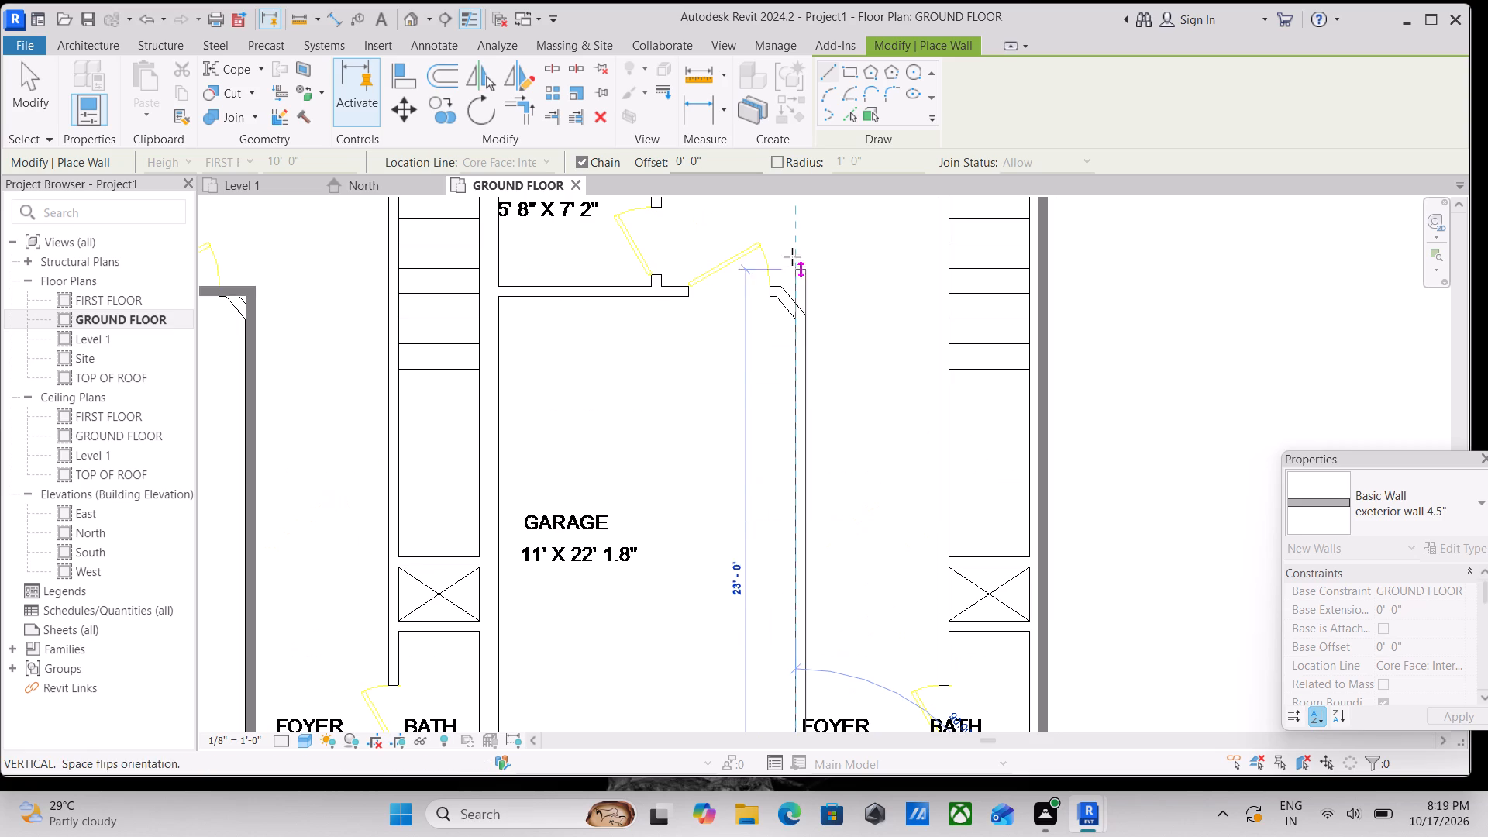
pyautogui.moveTo(792, 284); pyautogui.dragTo(799, 536, button='middle')
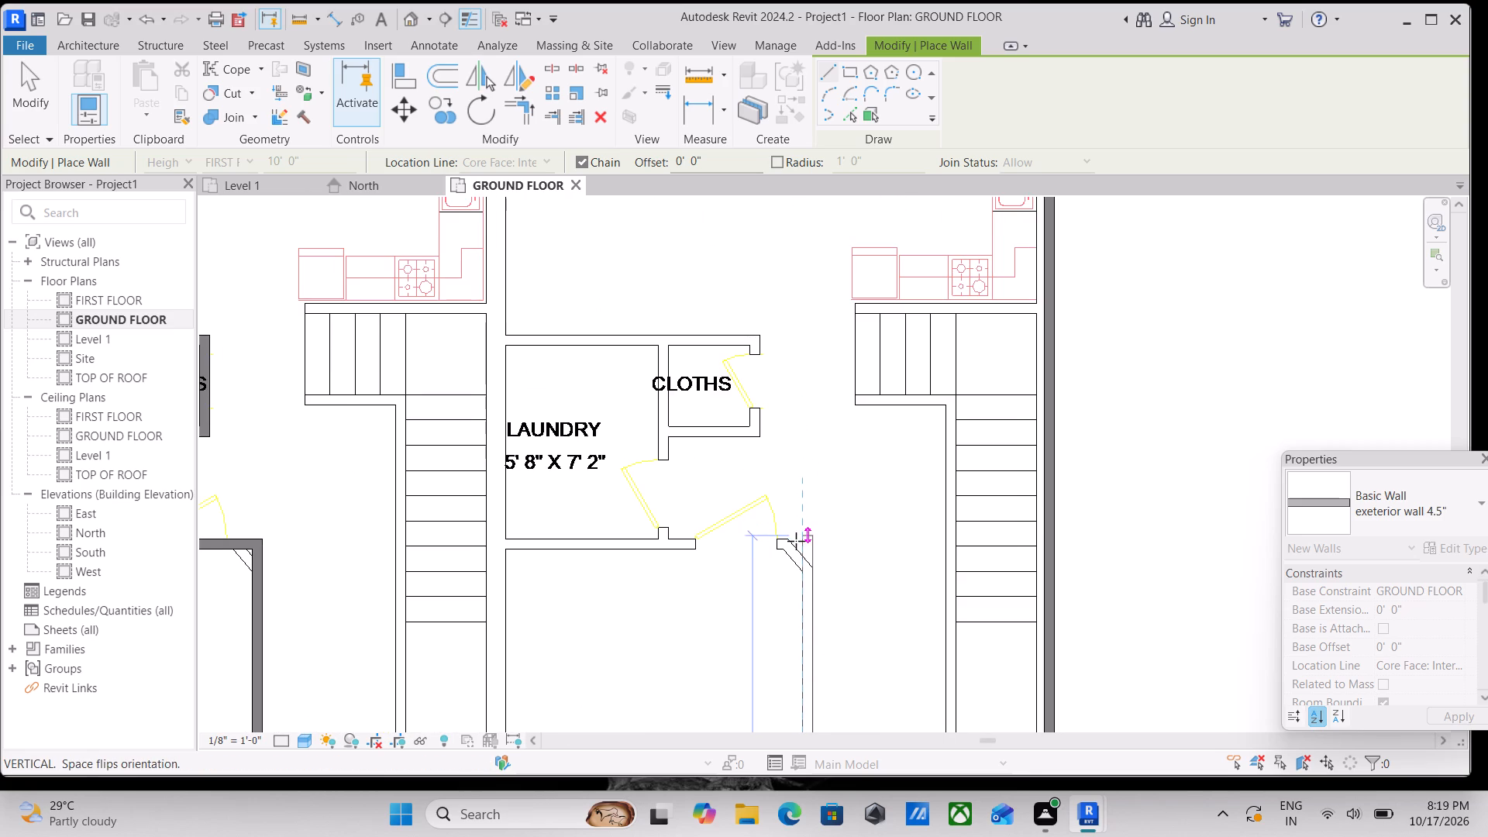
pyautogui.scroll(2, 796, 541)
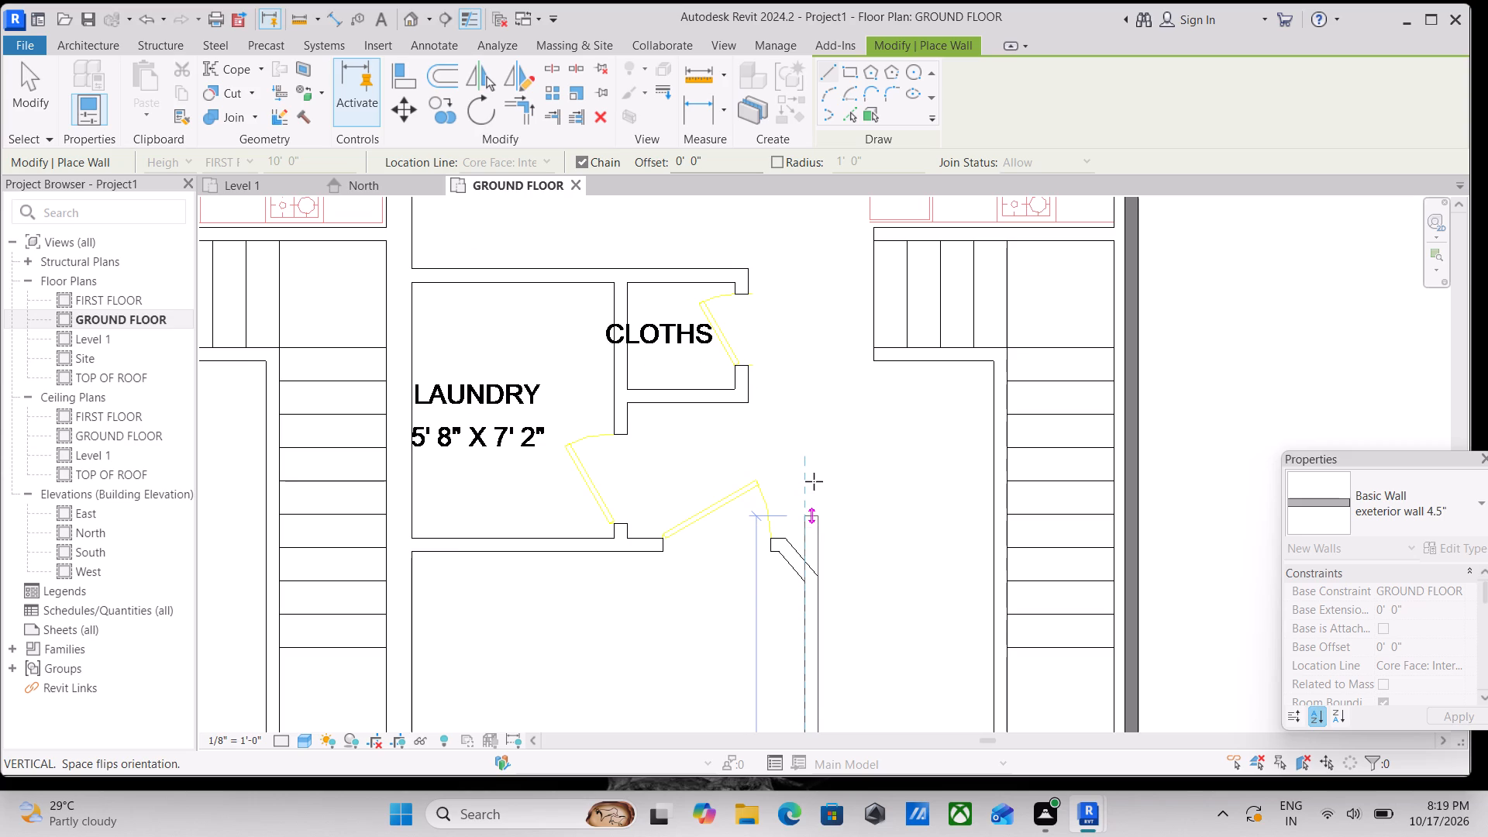
pyautogui.scroll(-1, 811, 559)
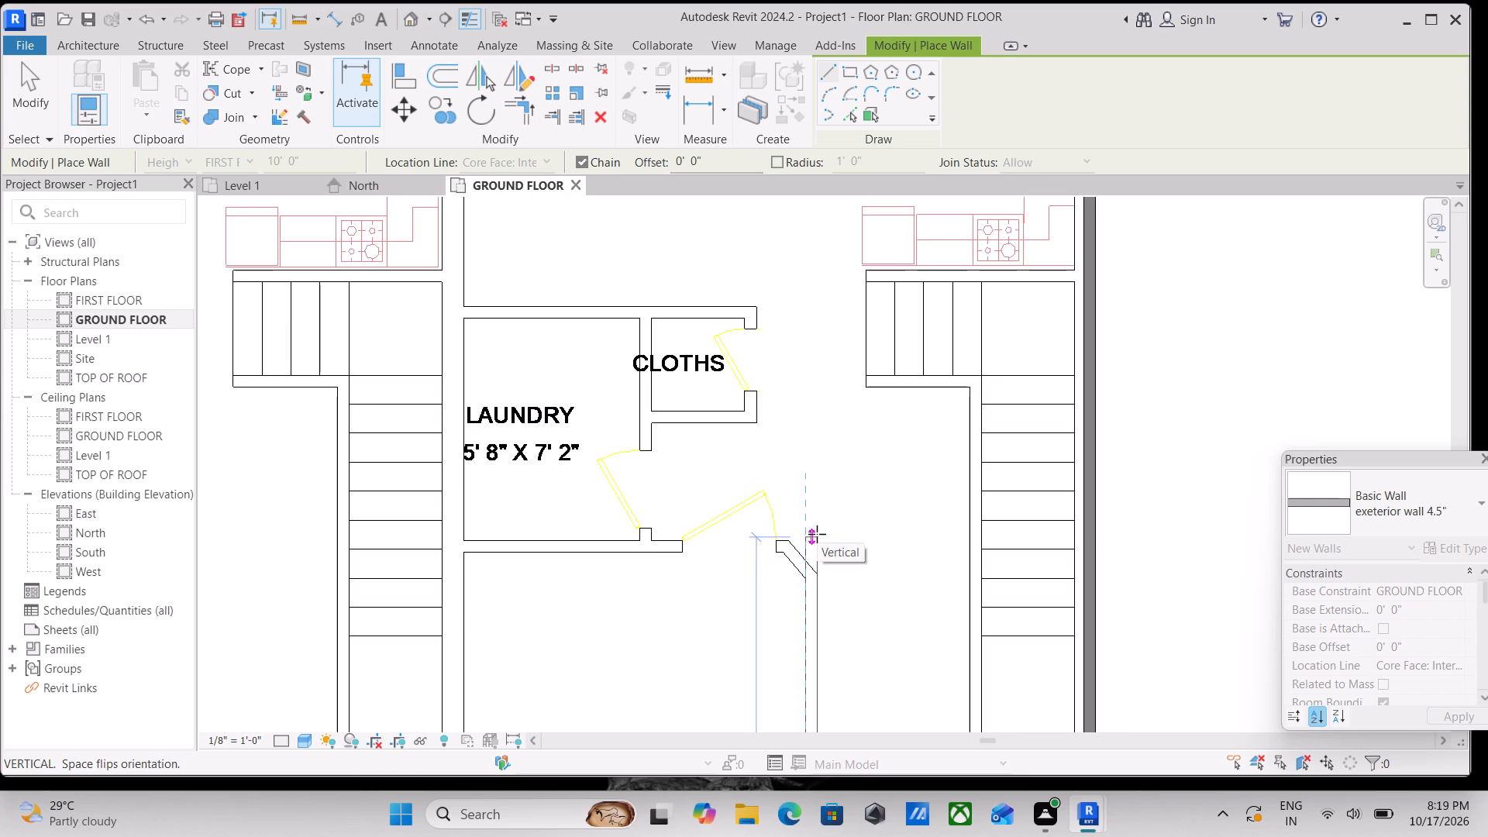
pyautogui.scroll(1, 816, 556)
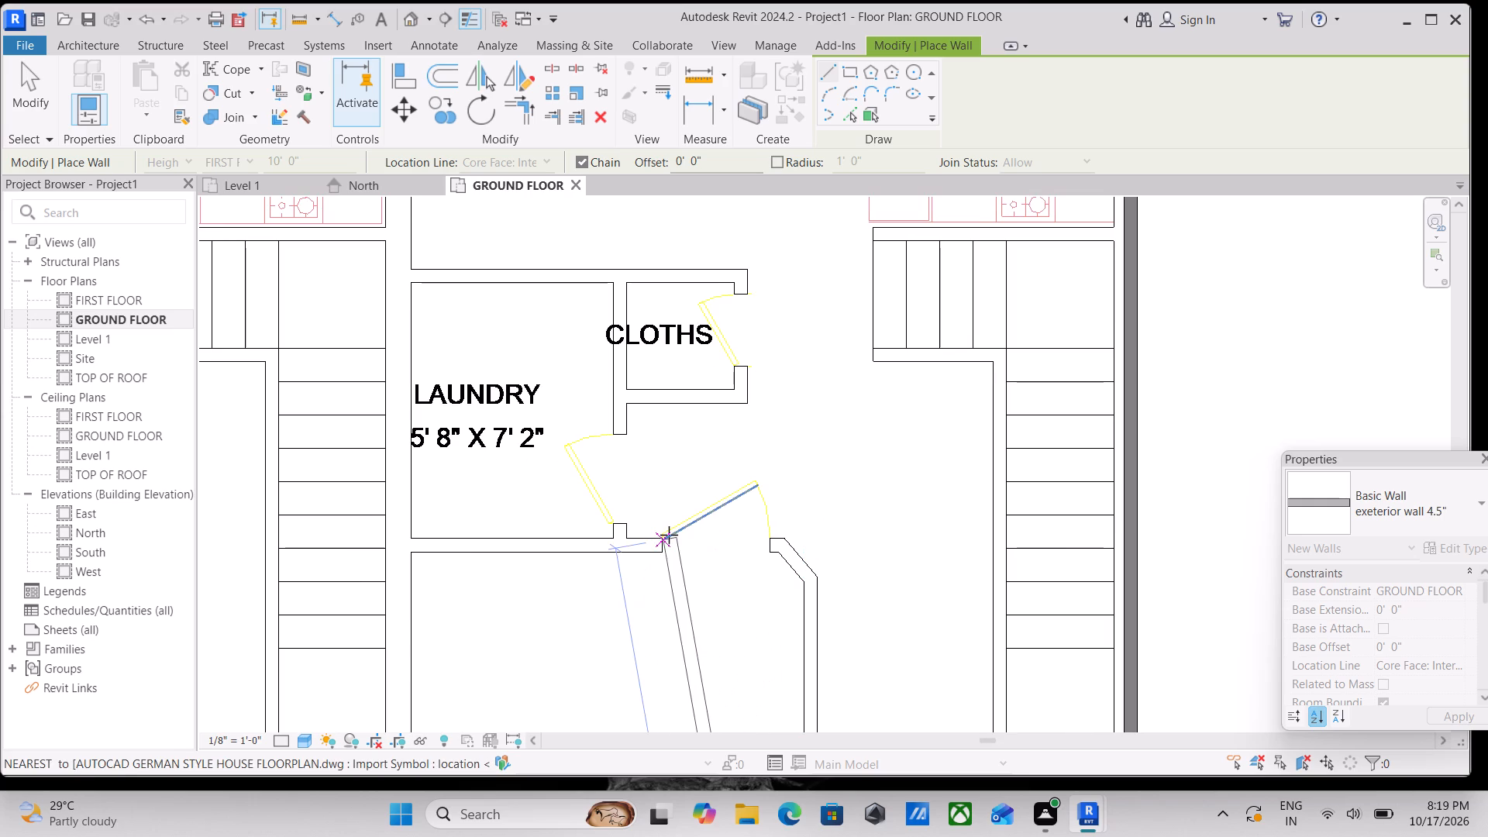
pyautogui.click(807, 537)
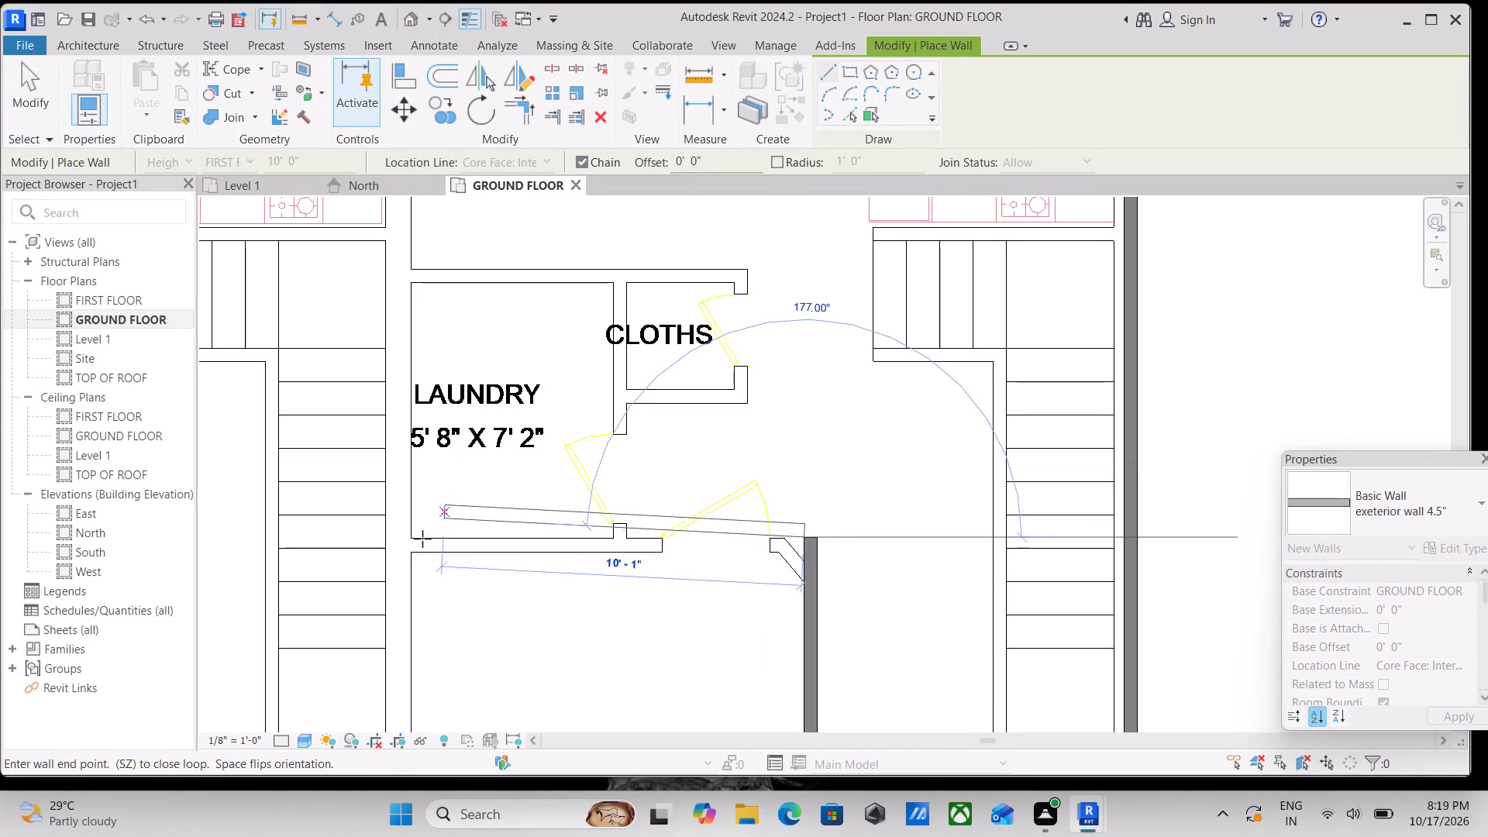
pyautogui.press('Escape')
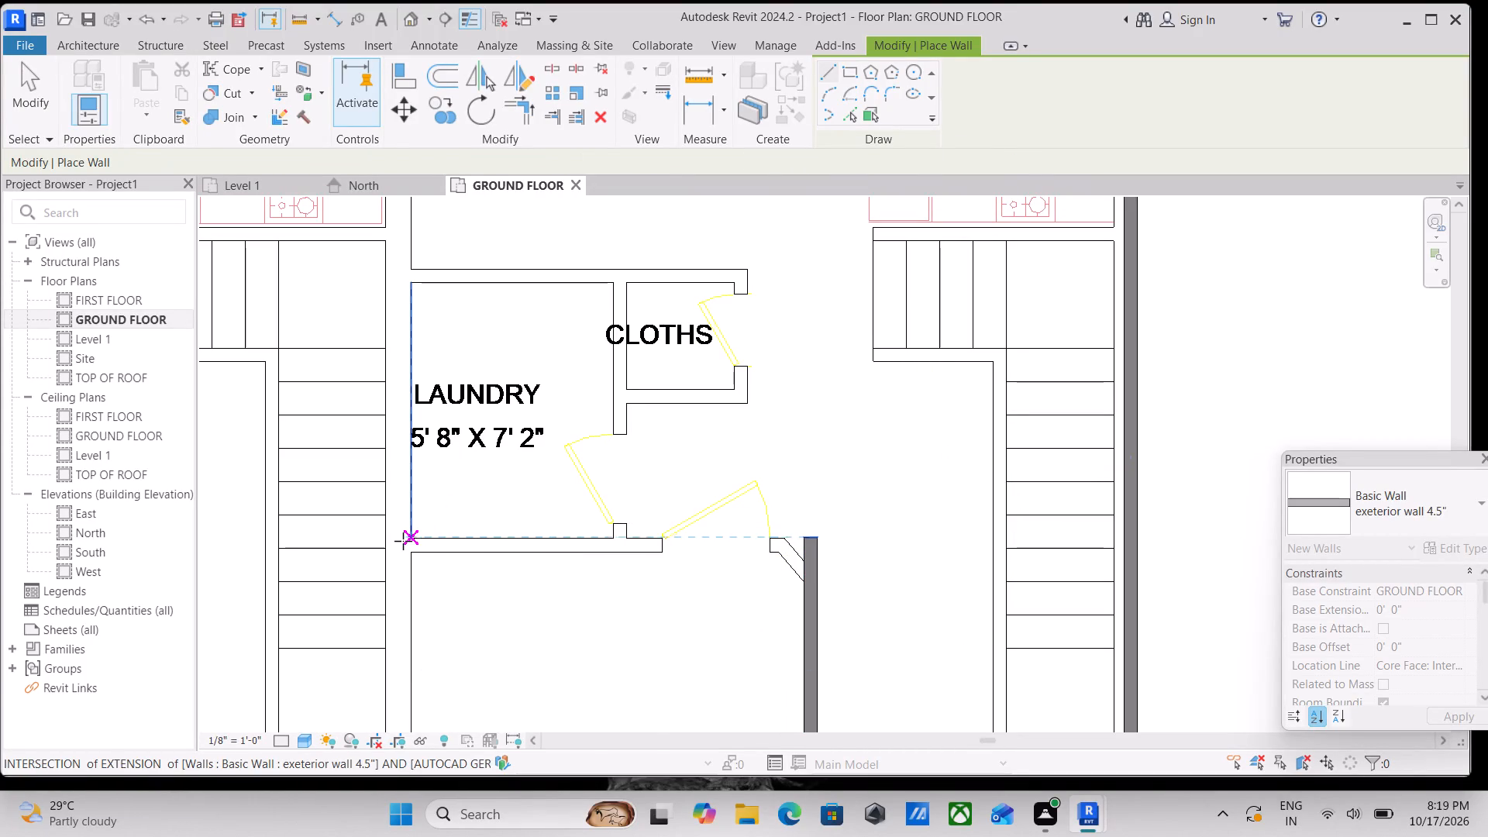
# Draw the second unit's 11'-0" garage rear wall from the party wall line to the garage's foyer-side wall, across the door opening.
pyautogui.click(414, 553)
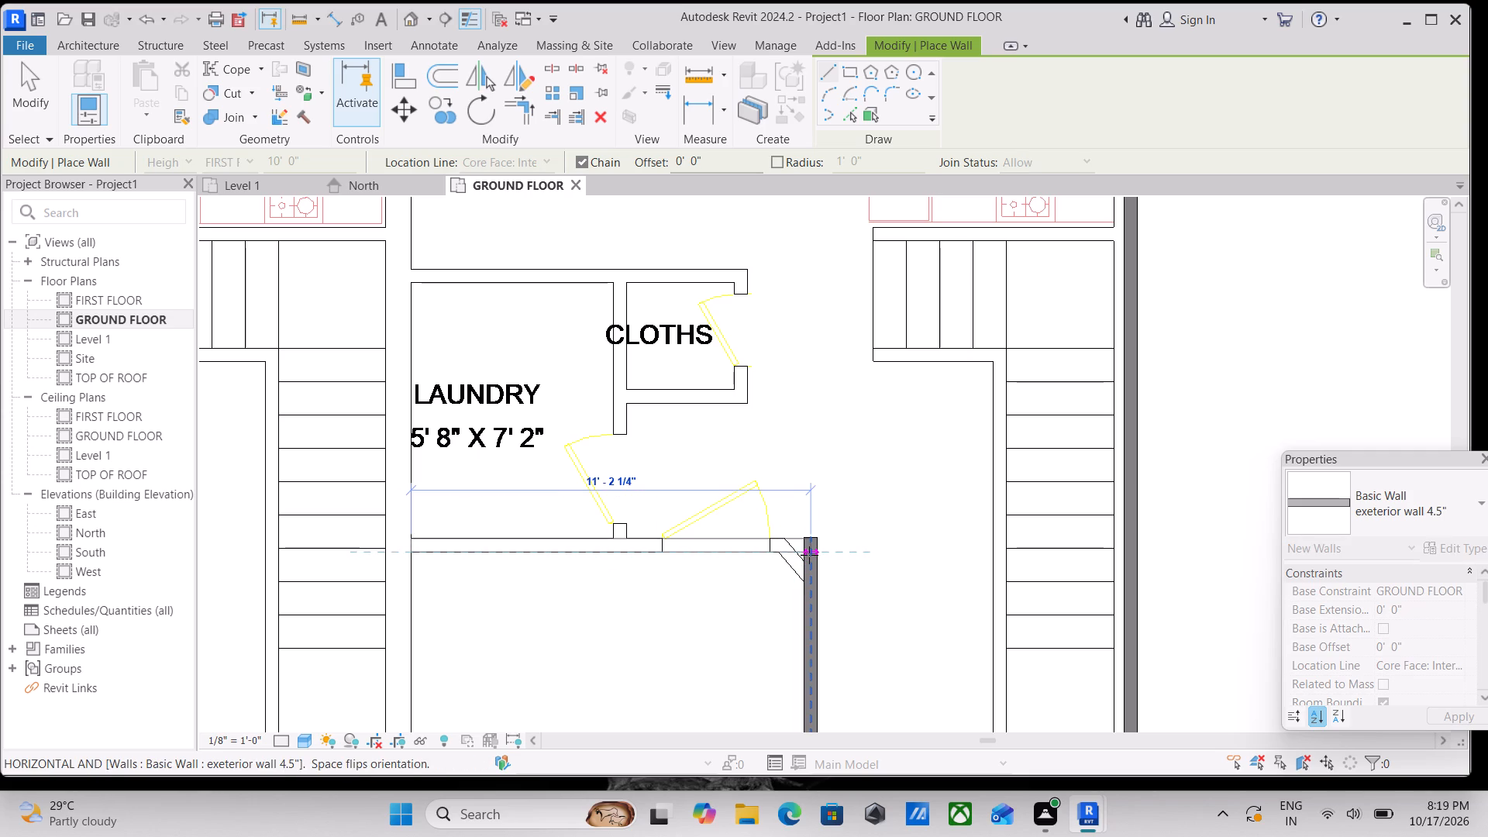
pyautogui.scroll(4, 809, 555)
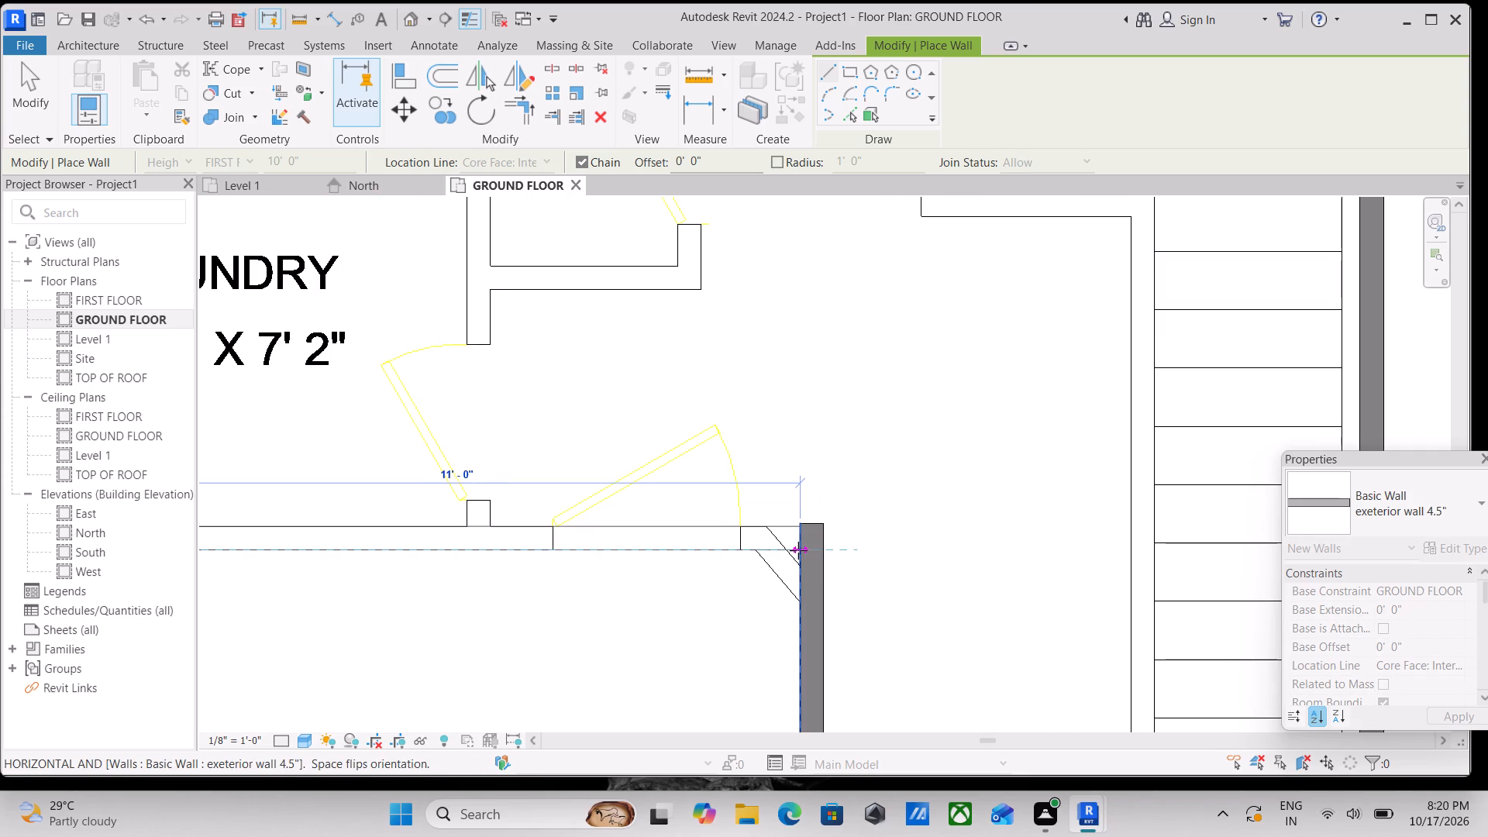
pyautogui.click(798, 550)
pyautogui.press('Escape')
pyautogui.press('Escape')
pyautogui.scroll(-2, 448, 460)
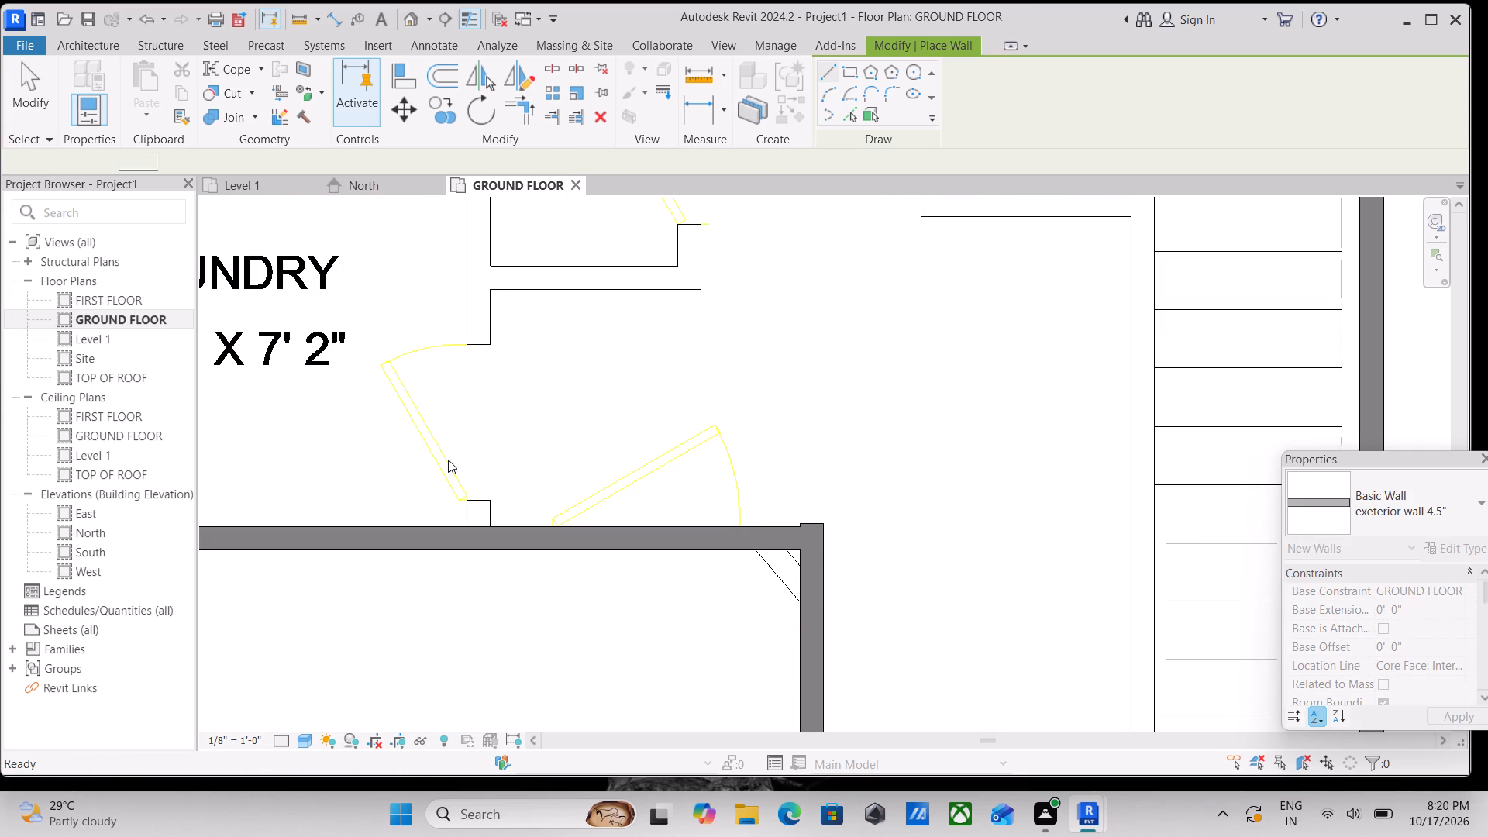
# Examine the ground floor plan around the wall between the two units and the second unit's laundry, closet and kitchen for walls still missing.
pyautogui.moveTo(448, 460); pyautogui.dragTo(811, 467, button='middle')
pyautogui.scroll(-3, 608, 471)
pyautogui.scroll(-3, 546, 447)
pyautogui.moveTo(546, 447); pyautogui.dragTo(803, 507, button='middle')
pyautogui.scroll(3, 653, 369)
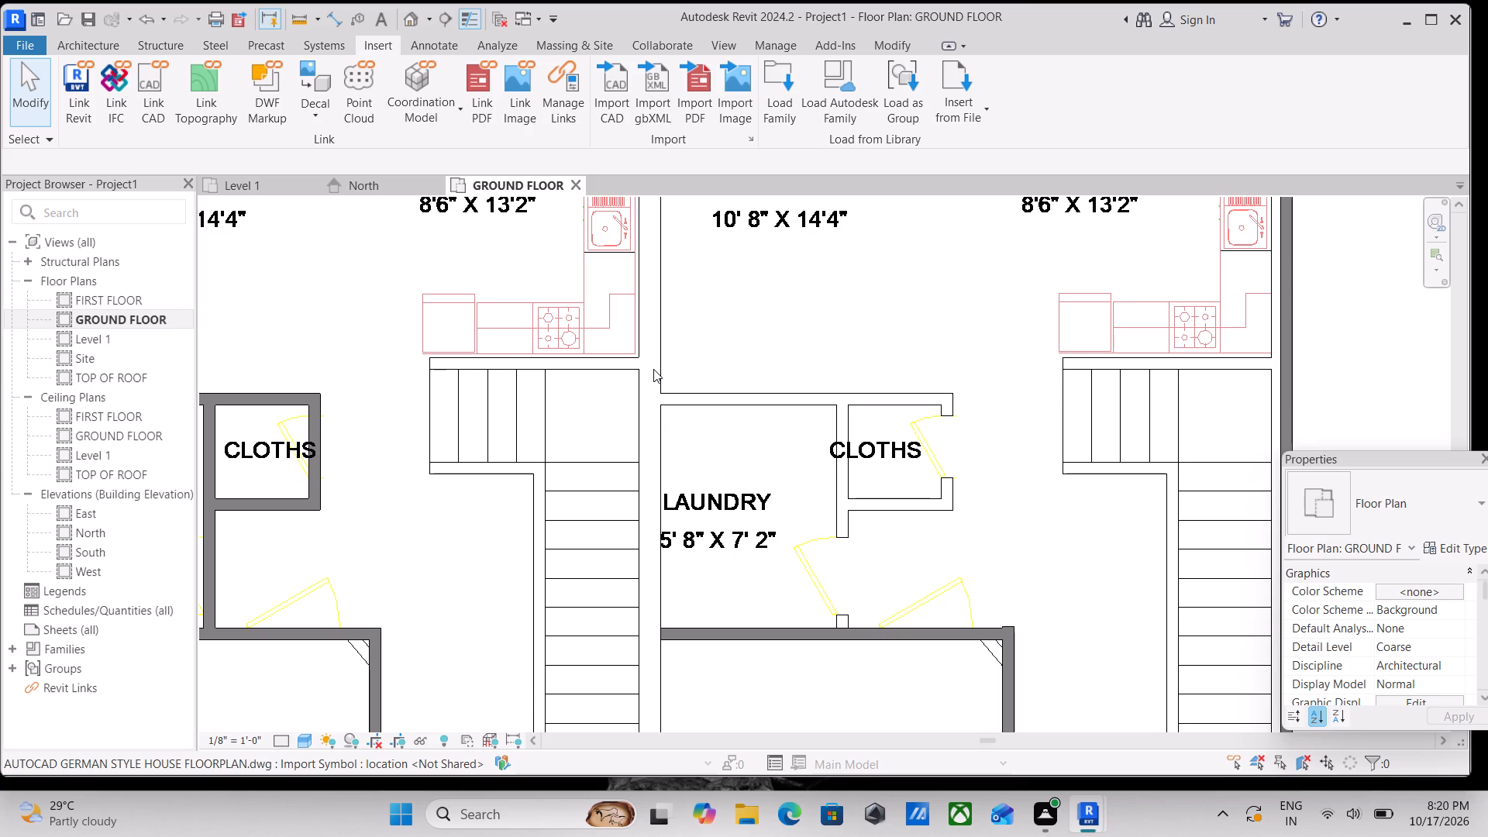
pyautogui.scroll(3, 653, 383)
pyautogui.scroll(-9, 680, 355)
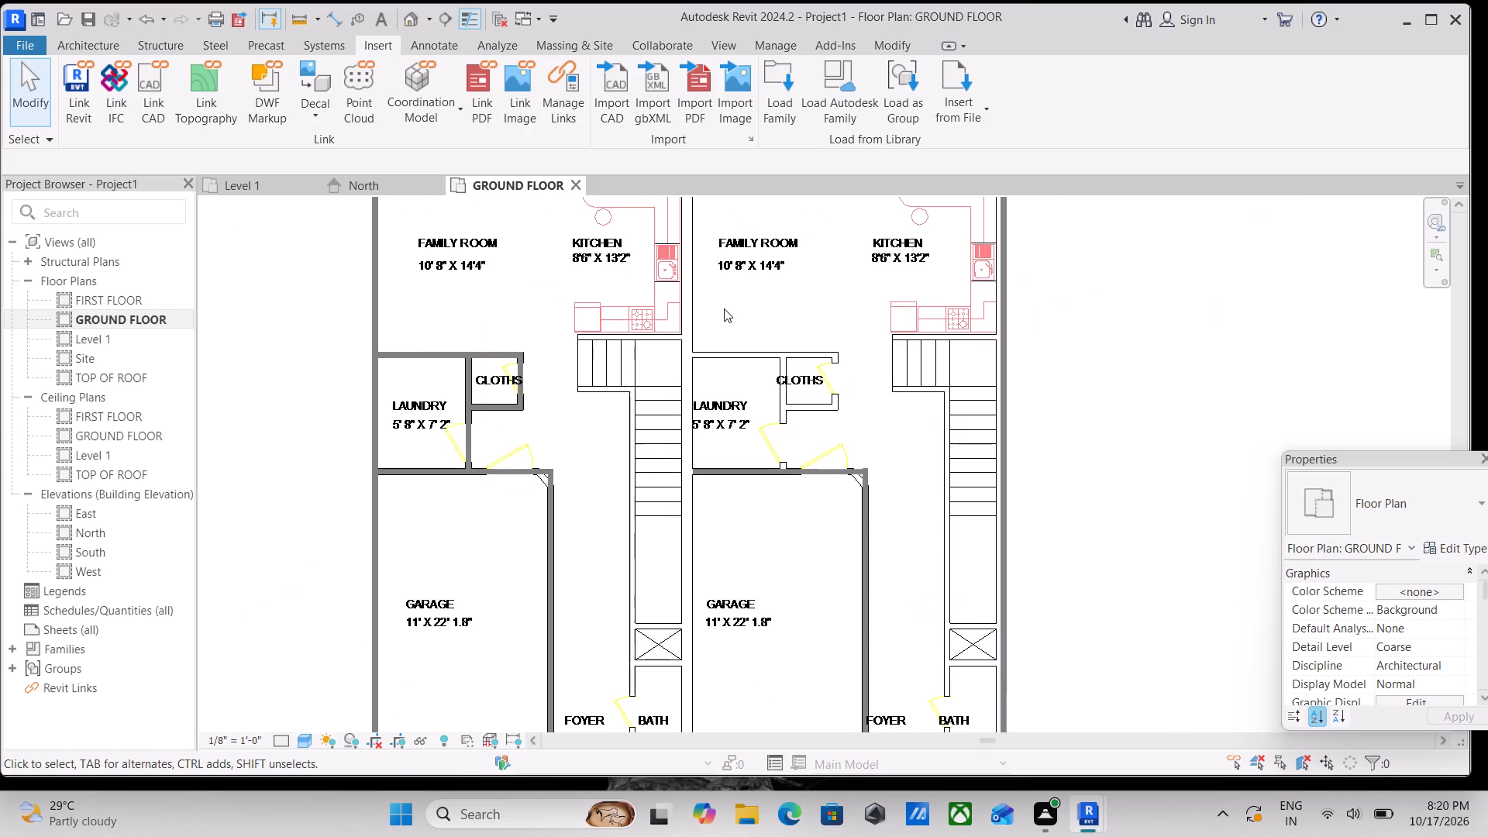
pyautogui.scroll(-2, 724, 308)
pyautogui.moveTo(724, 308); pyautogui.dragTo(673, 453, button='middle')
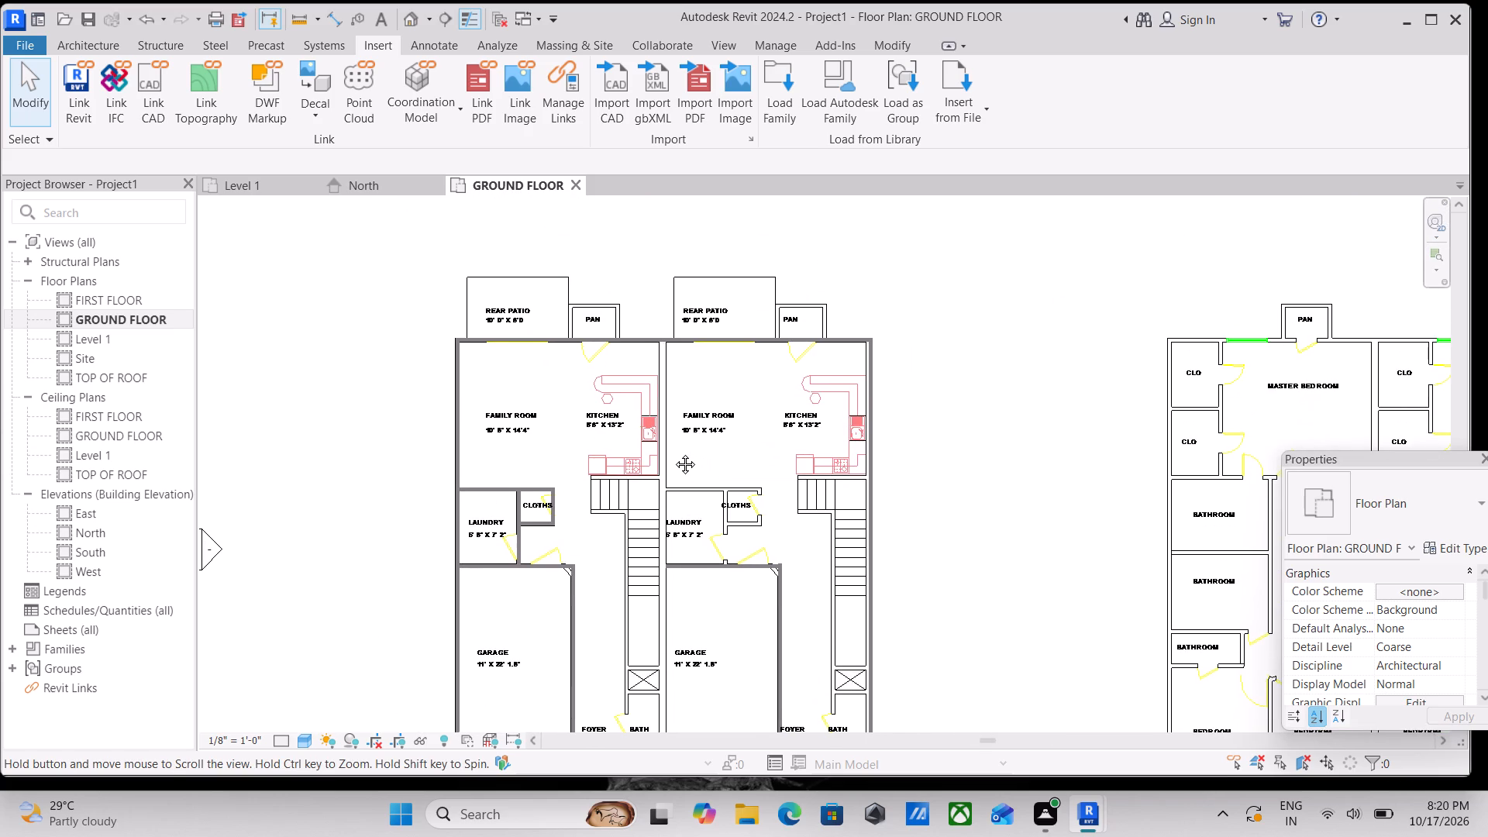
pyautogui.moveTo(673, 453); pyautogui.dragTo(662, 449, button='middle')
pyautogui.scroll(1, 663, 443)
pyautogui.scroll(3, 761, 339)
pyautogui.scroll(-4, 762, 339)
pyautogui.moveTo(762, 339); pyautogui.dragTo(554, 322, button='middle')
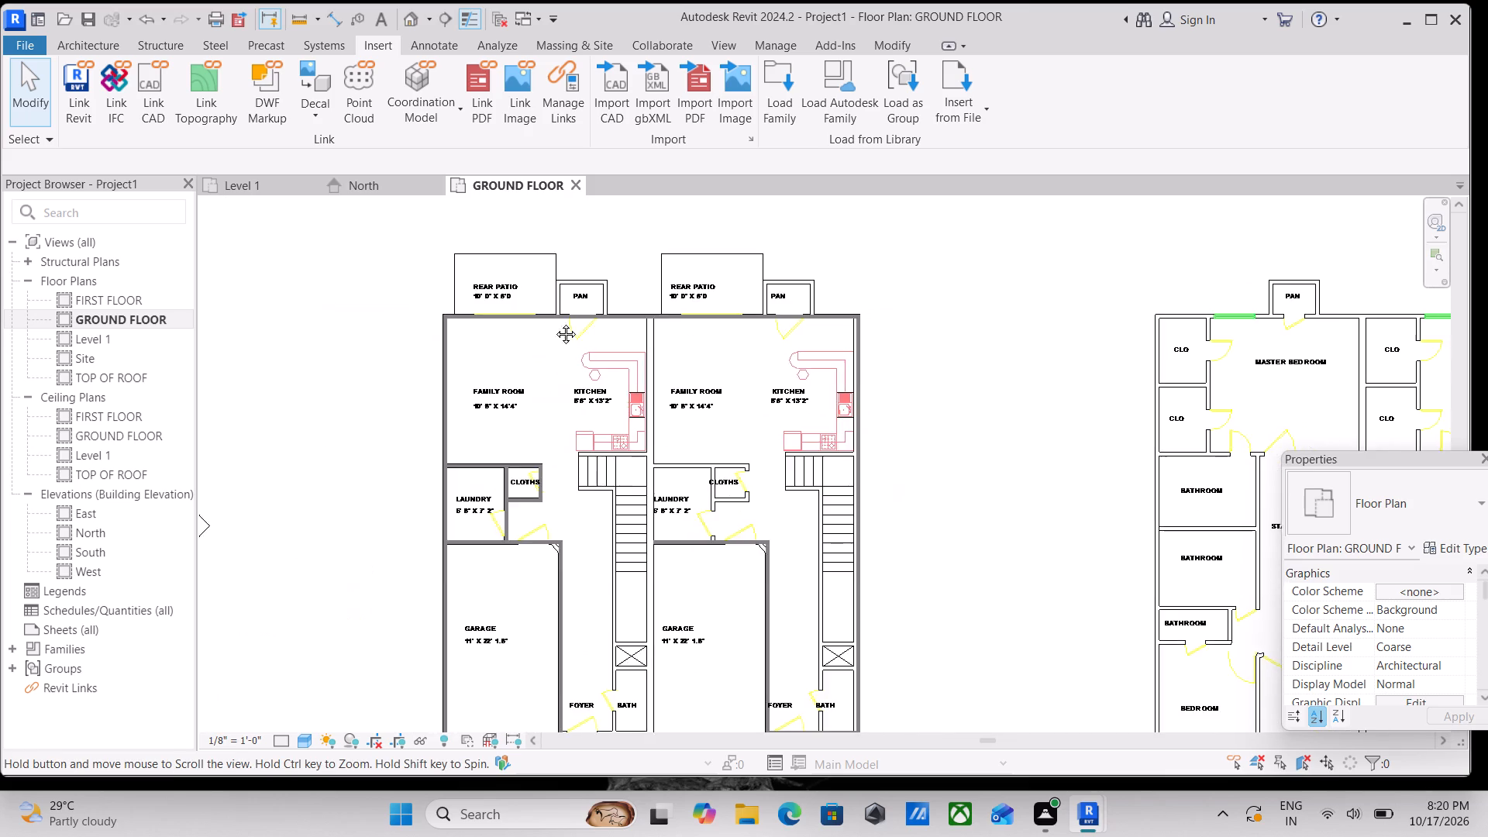
pyautogui.moveTo(554, 322); pyautogui.dragTo(665, 298, button='middle')
pyautogui.scroll(3, 664, 298)
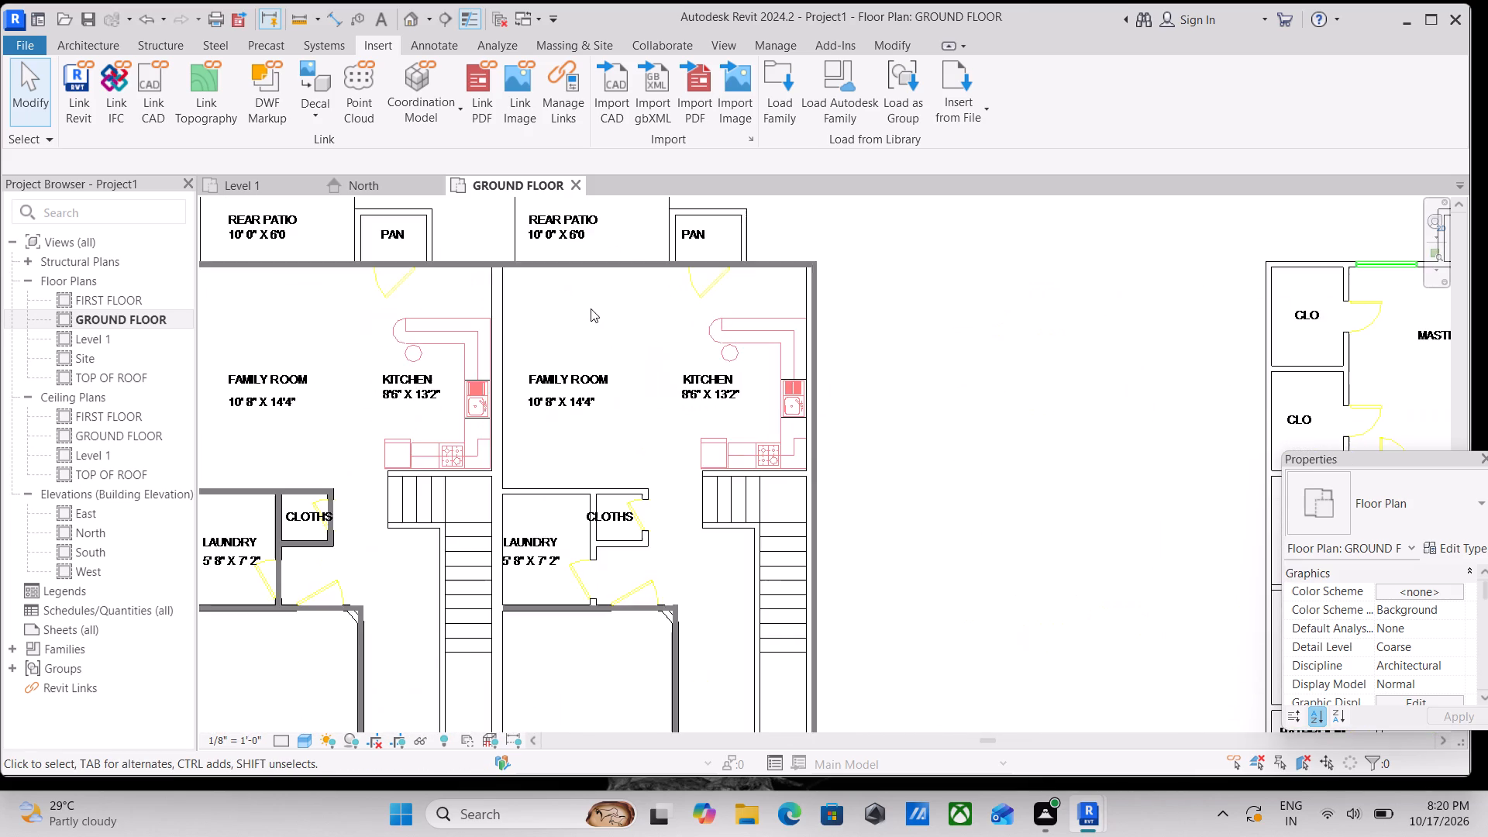
pyautogui.scroll(3, 552, 312)
pyautogui.moveTo(514, 311); pyautogui.dragTo(678, 290, button='middle')
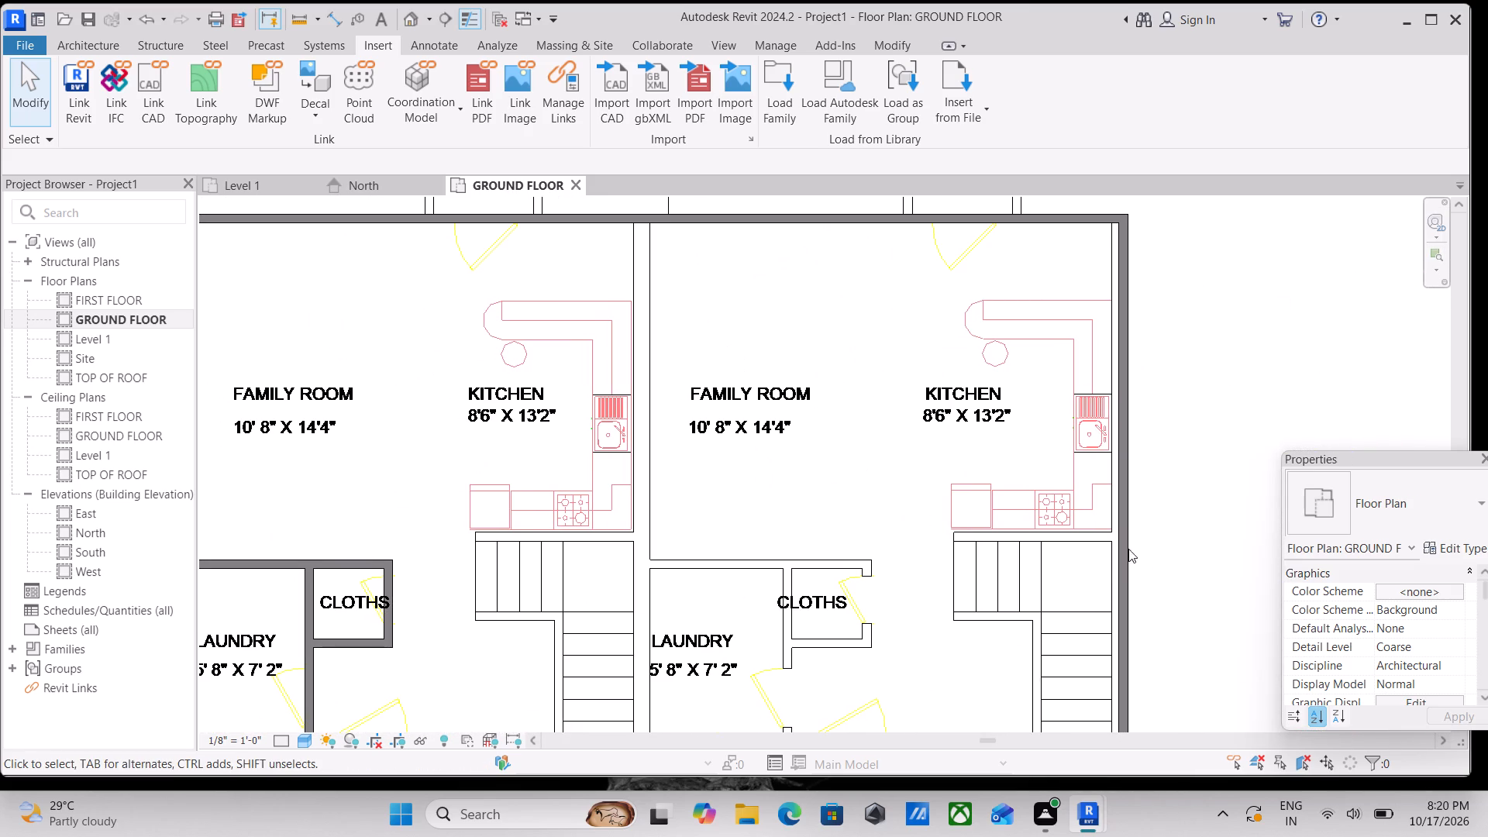
pyautogui.scroll(2, 718, 532)
pyautogui.scroll(-2, 718, 532)
pyautogui.moveTo(718, 532); pyautogui.dragTo(735, 487, button='middle')
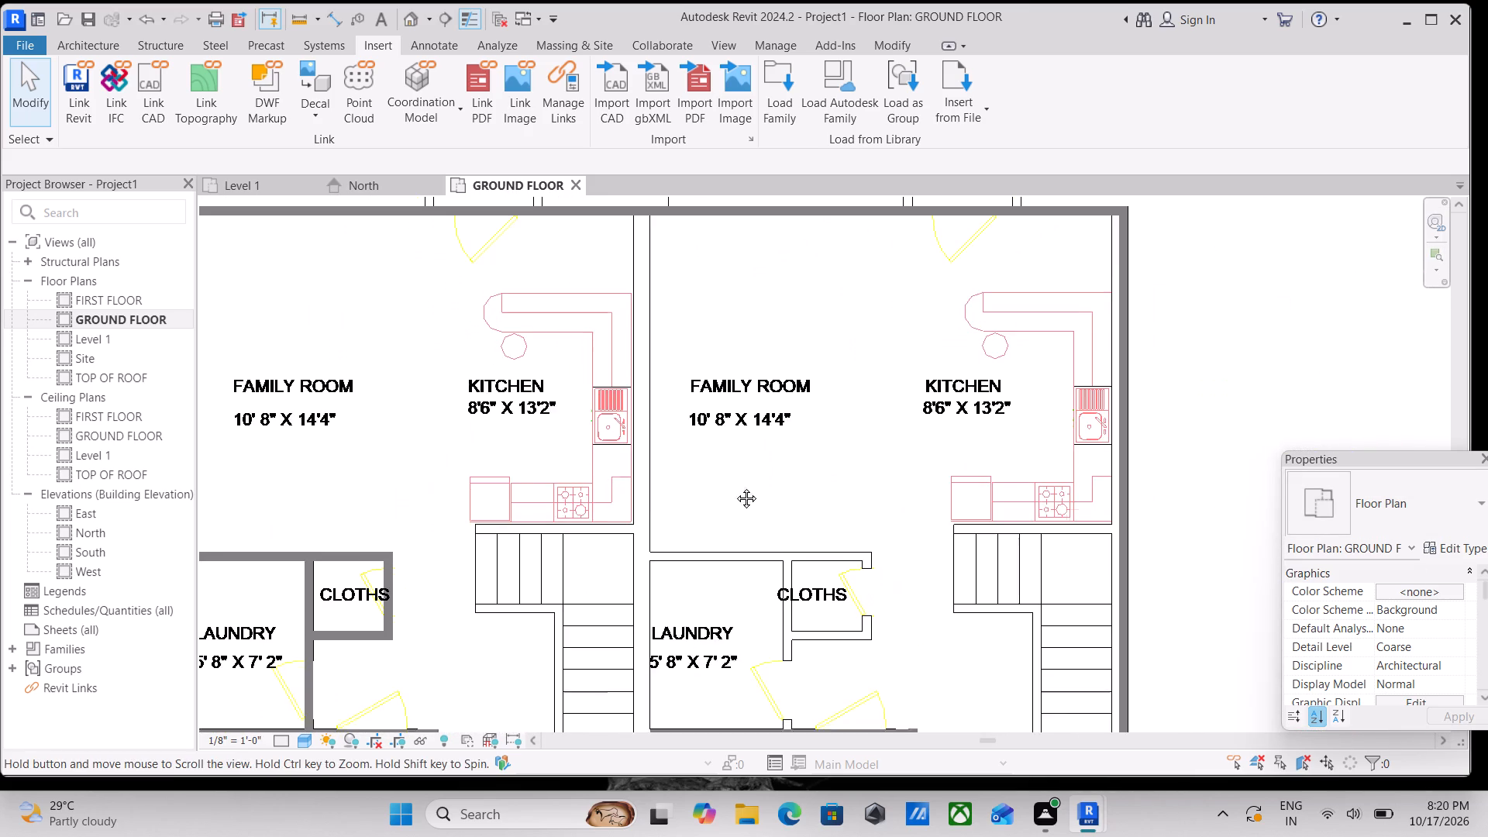
pyautogui.moveTo(735, 487); pyautogui.dragTo(742, 475, button='middle')
pyautogui.scroll(-2, 742, 475)
pyautogui.moveTo(742, 471); pyautogui.dragTo(748, 439, button='middle')
pyautogui.moveTo(726, 458); pyautogui.dragTo(725, 387, button='middle')
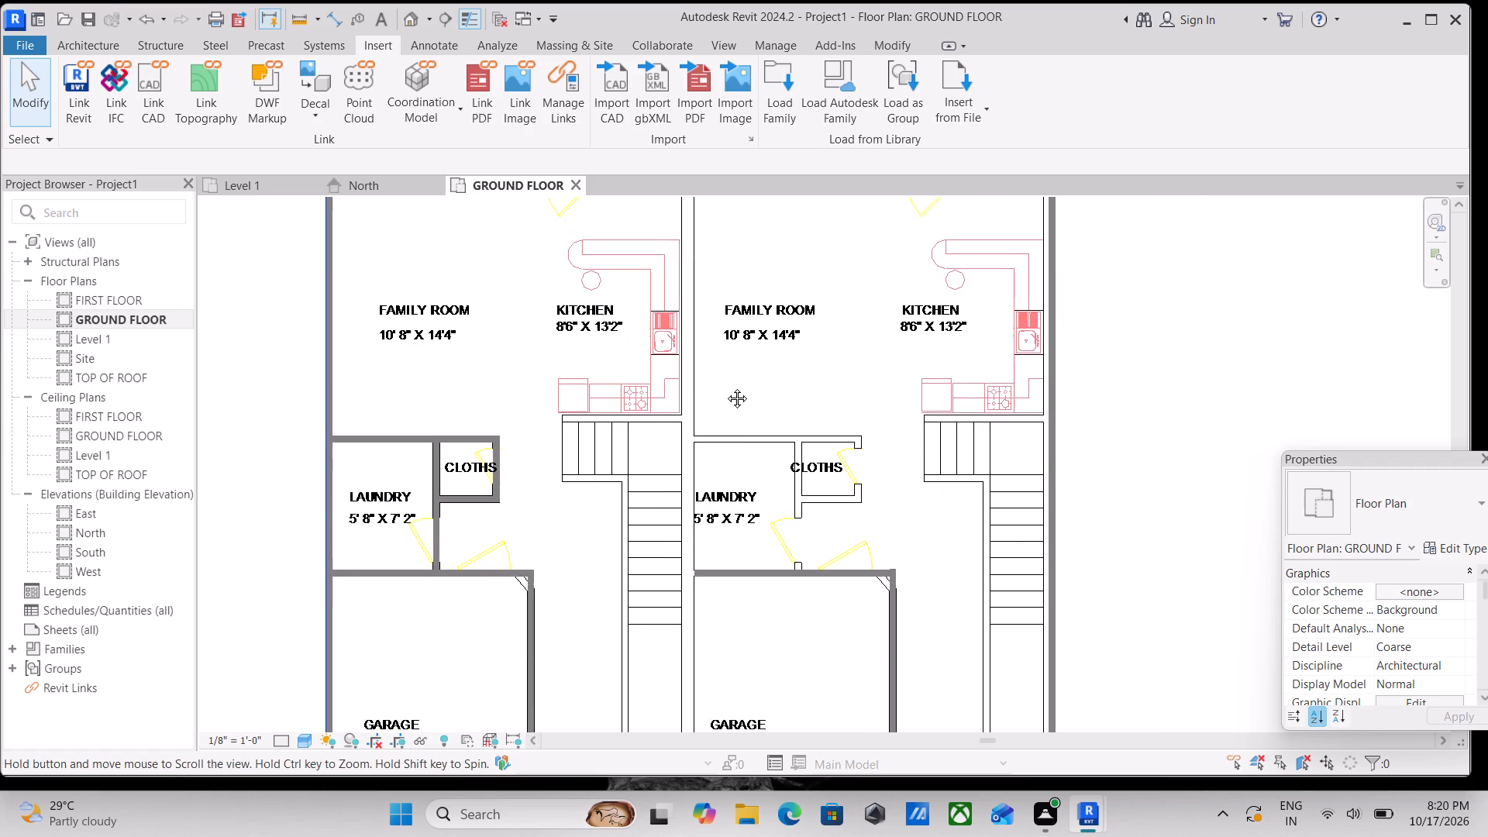
pyautogui.moveTo(725, 387); pyautogui.dragTo(725, 382, button='middle')
pyautogui.scroll(1, 725, 382)
pyautogui.scroll(-1, 725, 382)
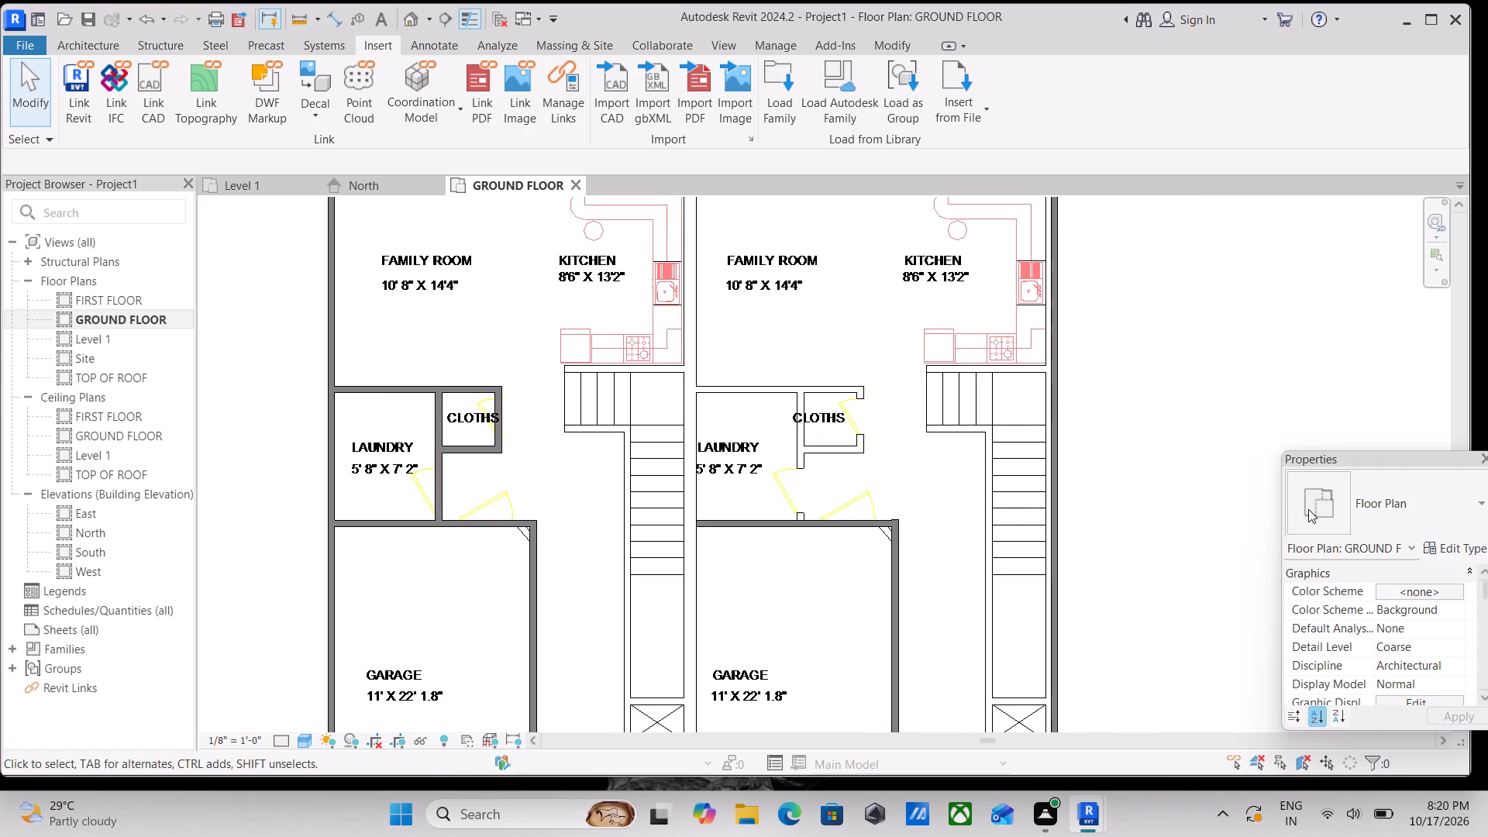
# For a new wall, pick the basic wall type exeterior wall 9" and rename the type as exeterior wall 8".
pyautogui.write('wa')
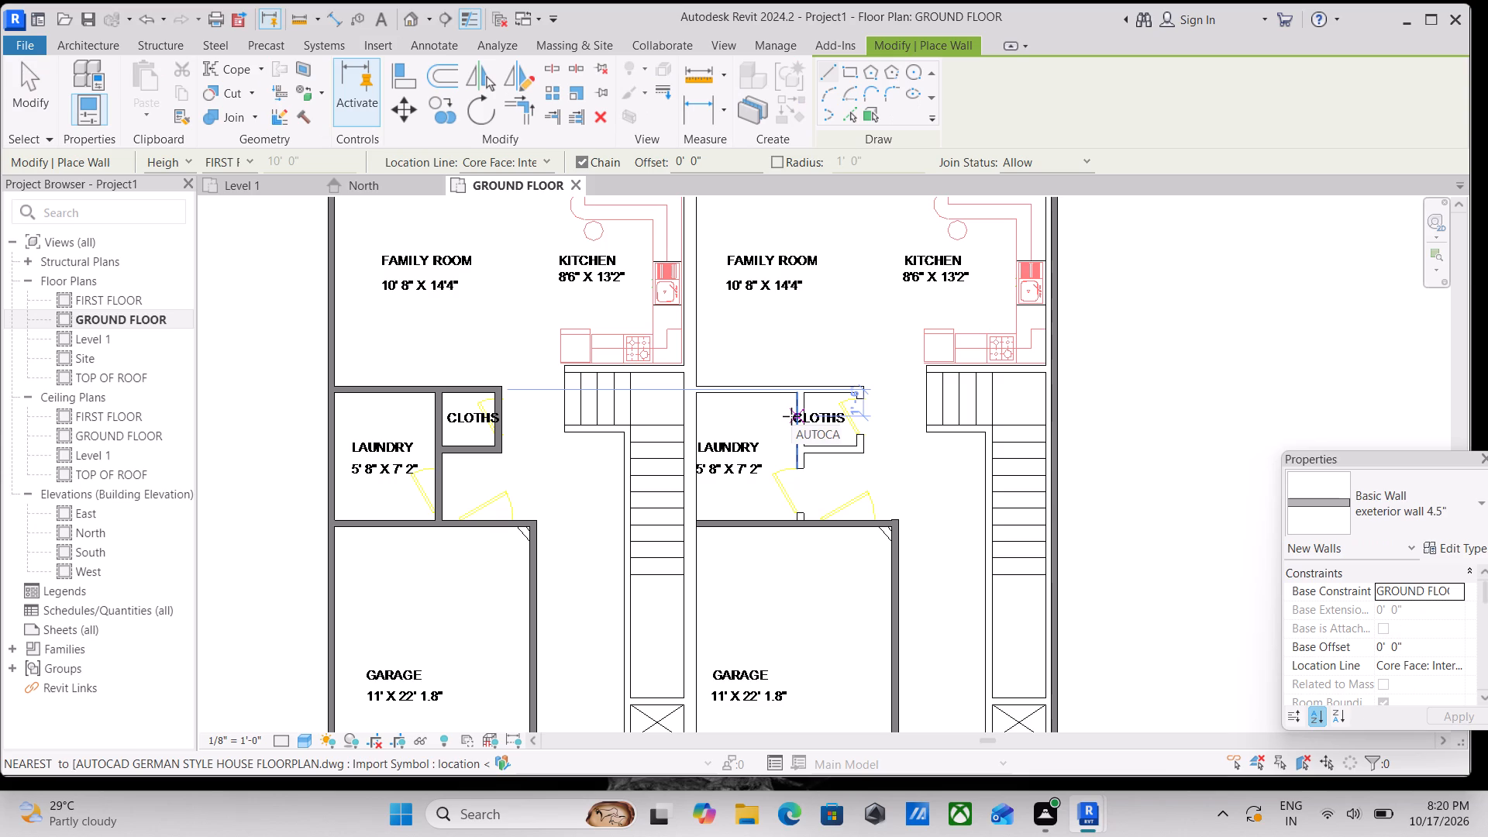
pyautogui.click(1477, 527)
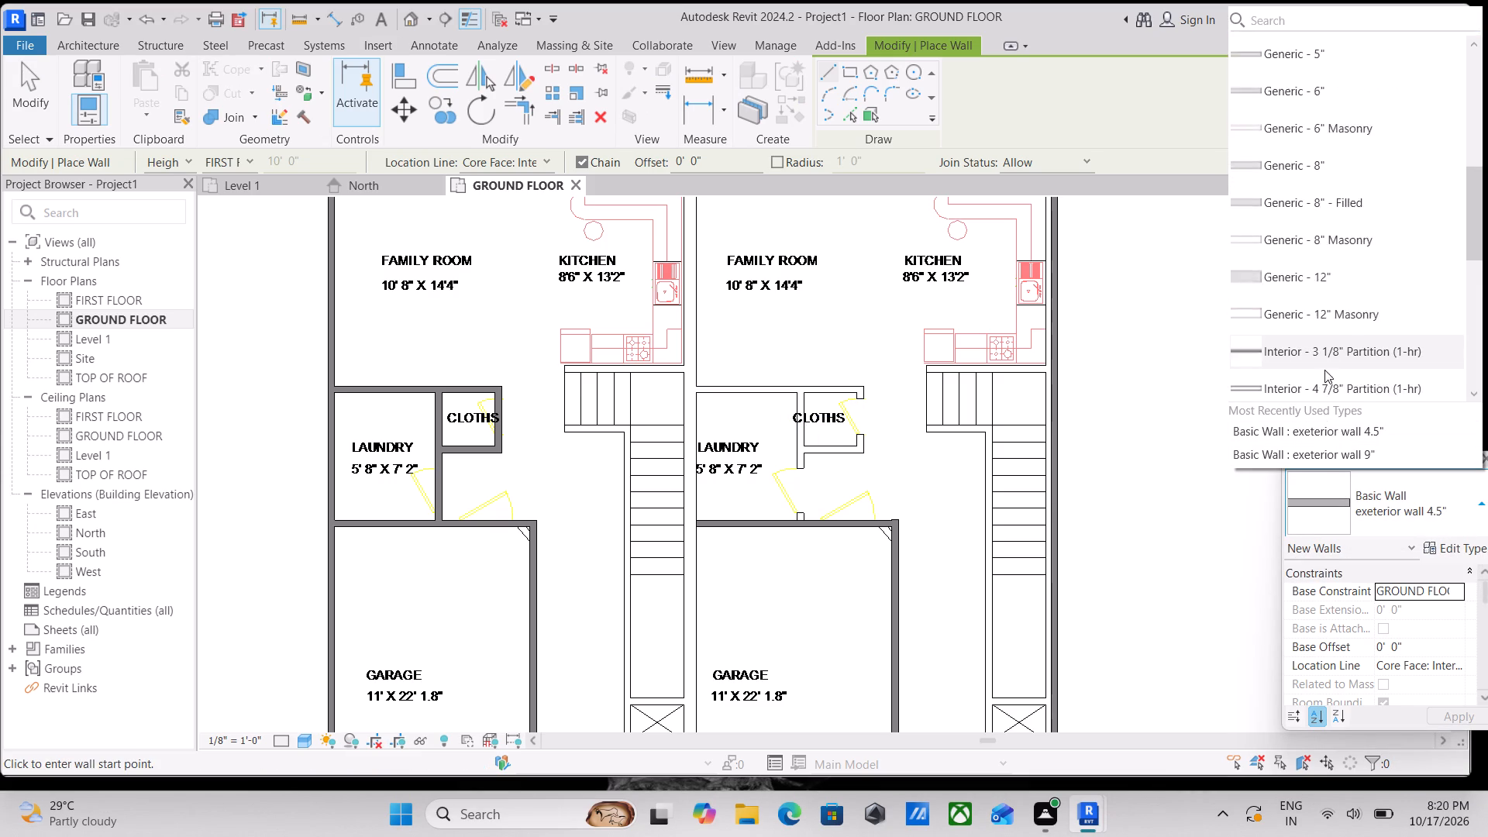
pyautogui.scroll(2, 1338, 366)
pyautogui.scroll(2, 1324, 149)
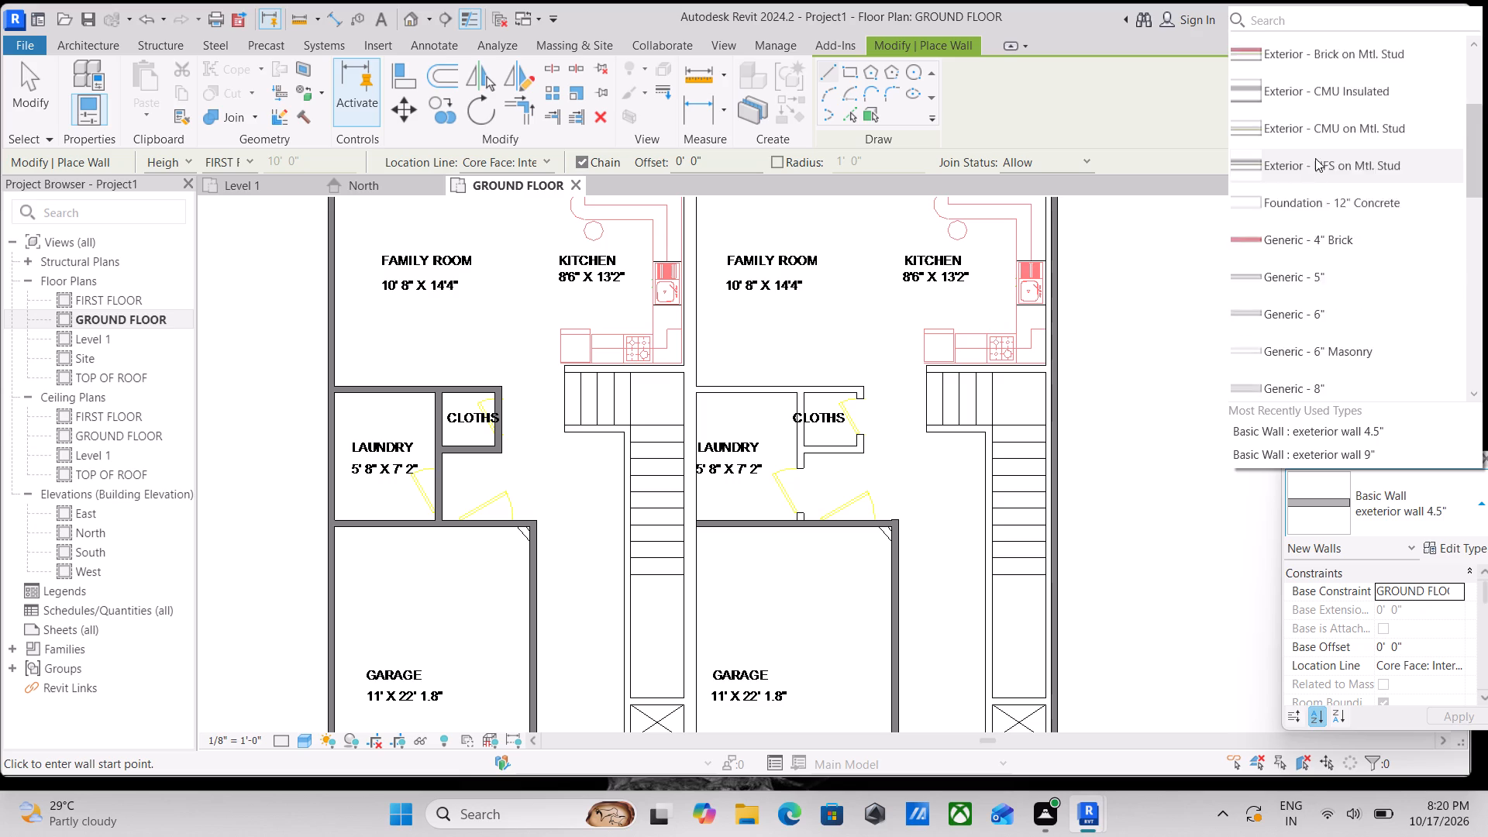
pyautogui.scroll(1, 1315, 158)
pyautogui.scroll(1, 1332, 352)
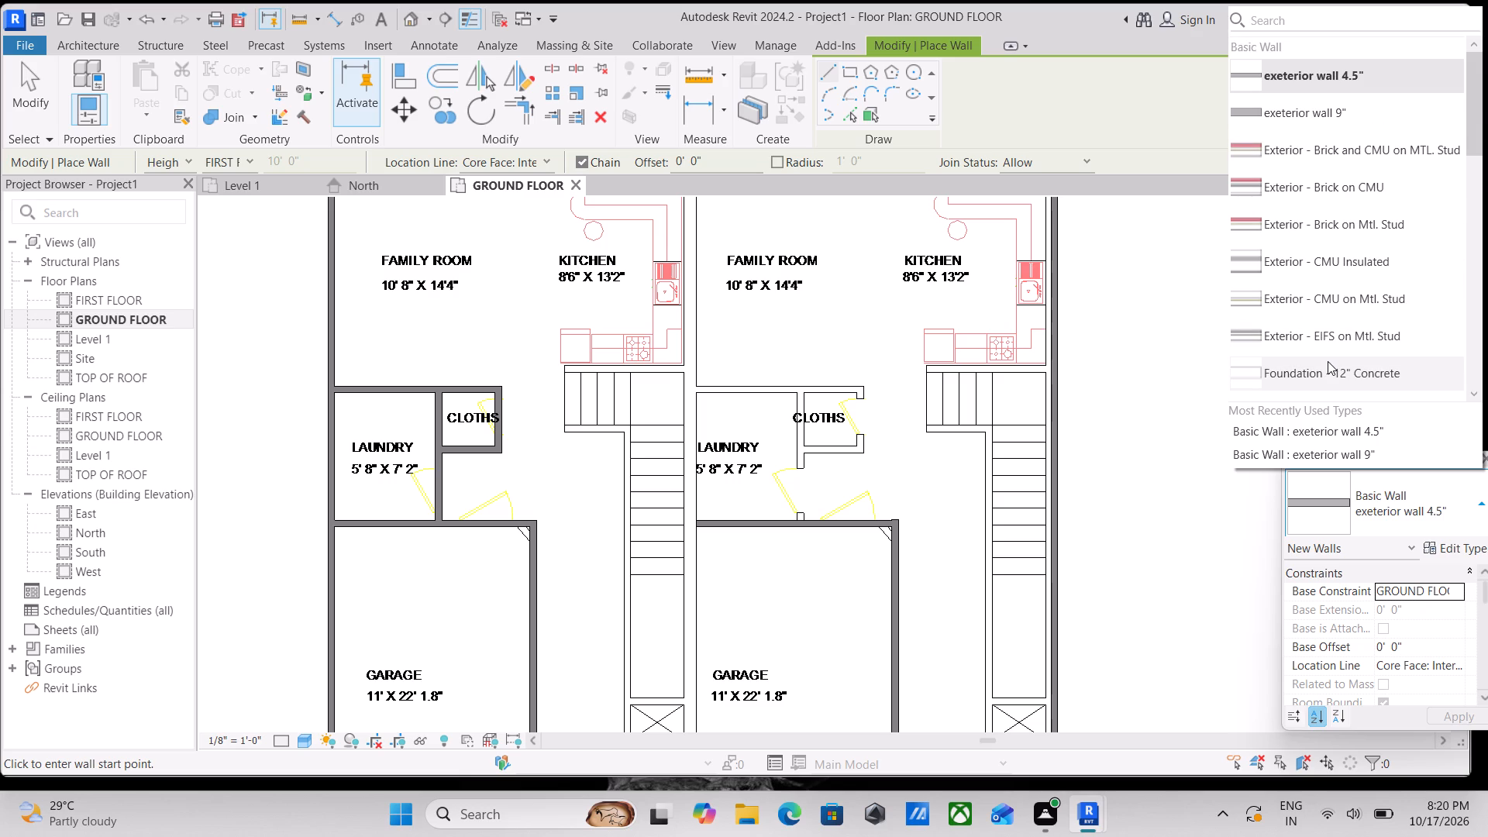
pyautogui.scroll(3, 1350, 301)
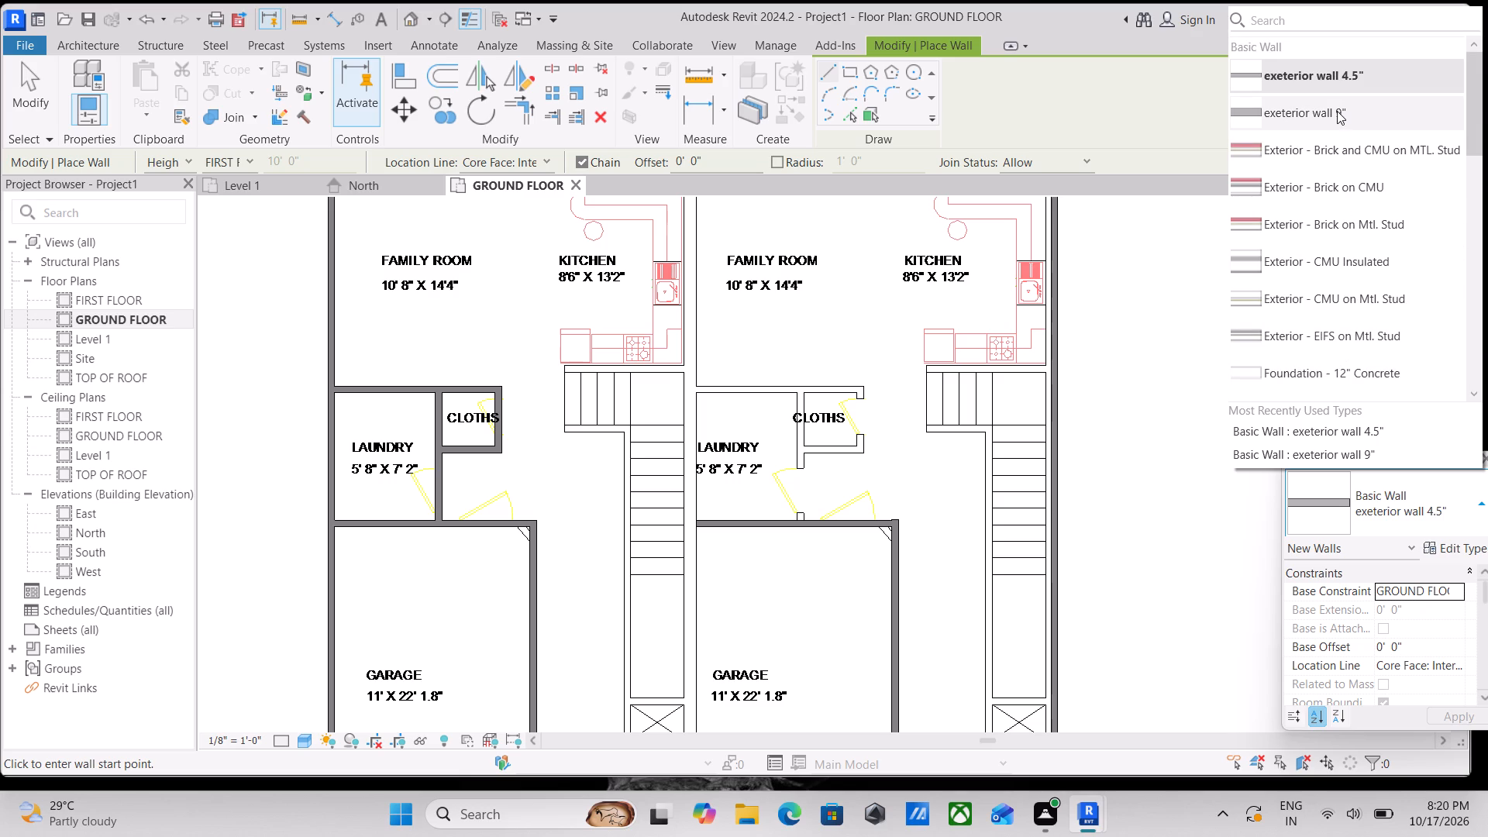
pyautogui.click(1337, 111)
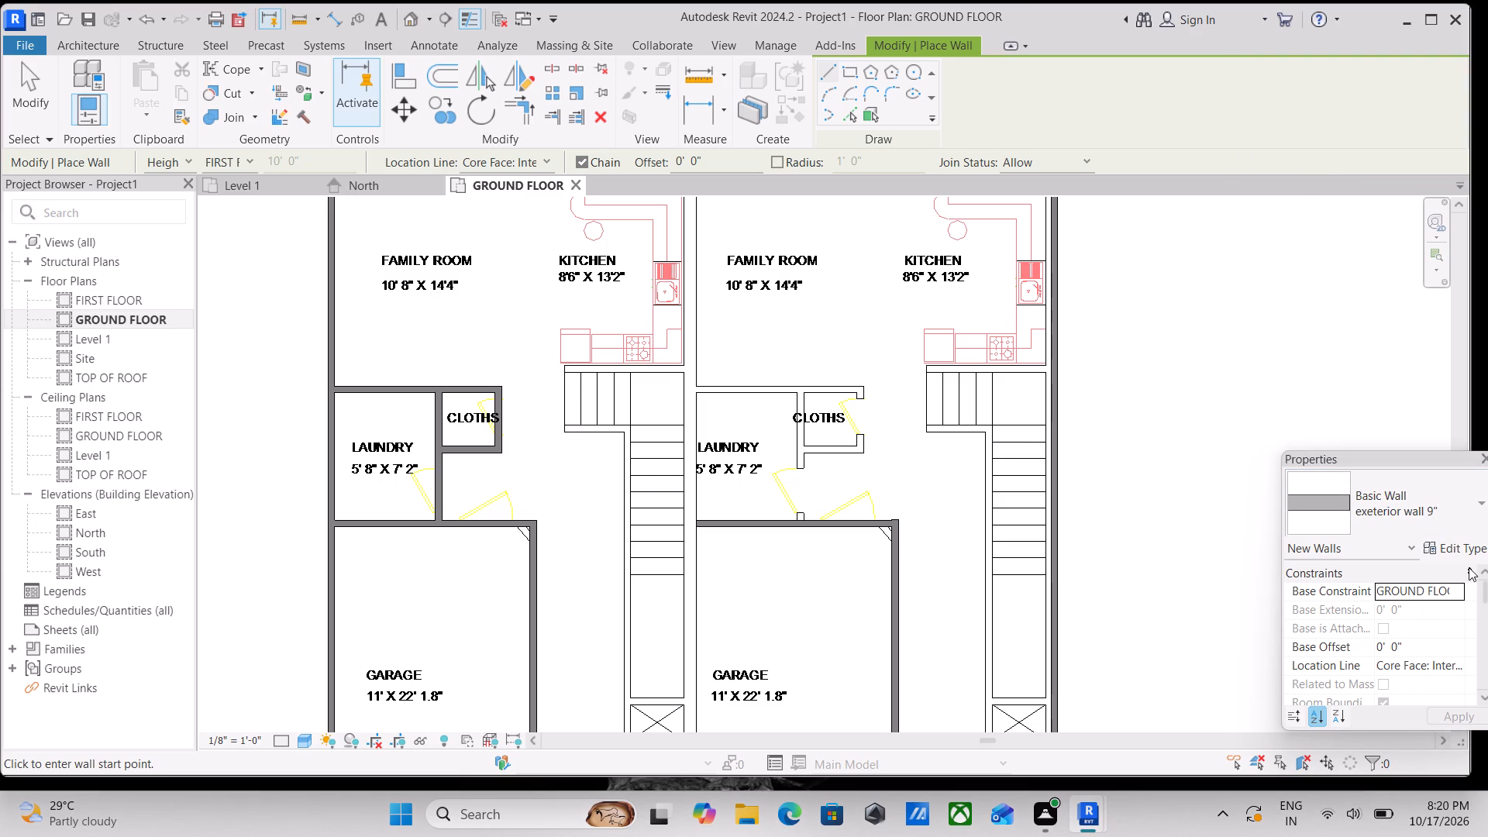
pyautogui.click(1465, 543)
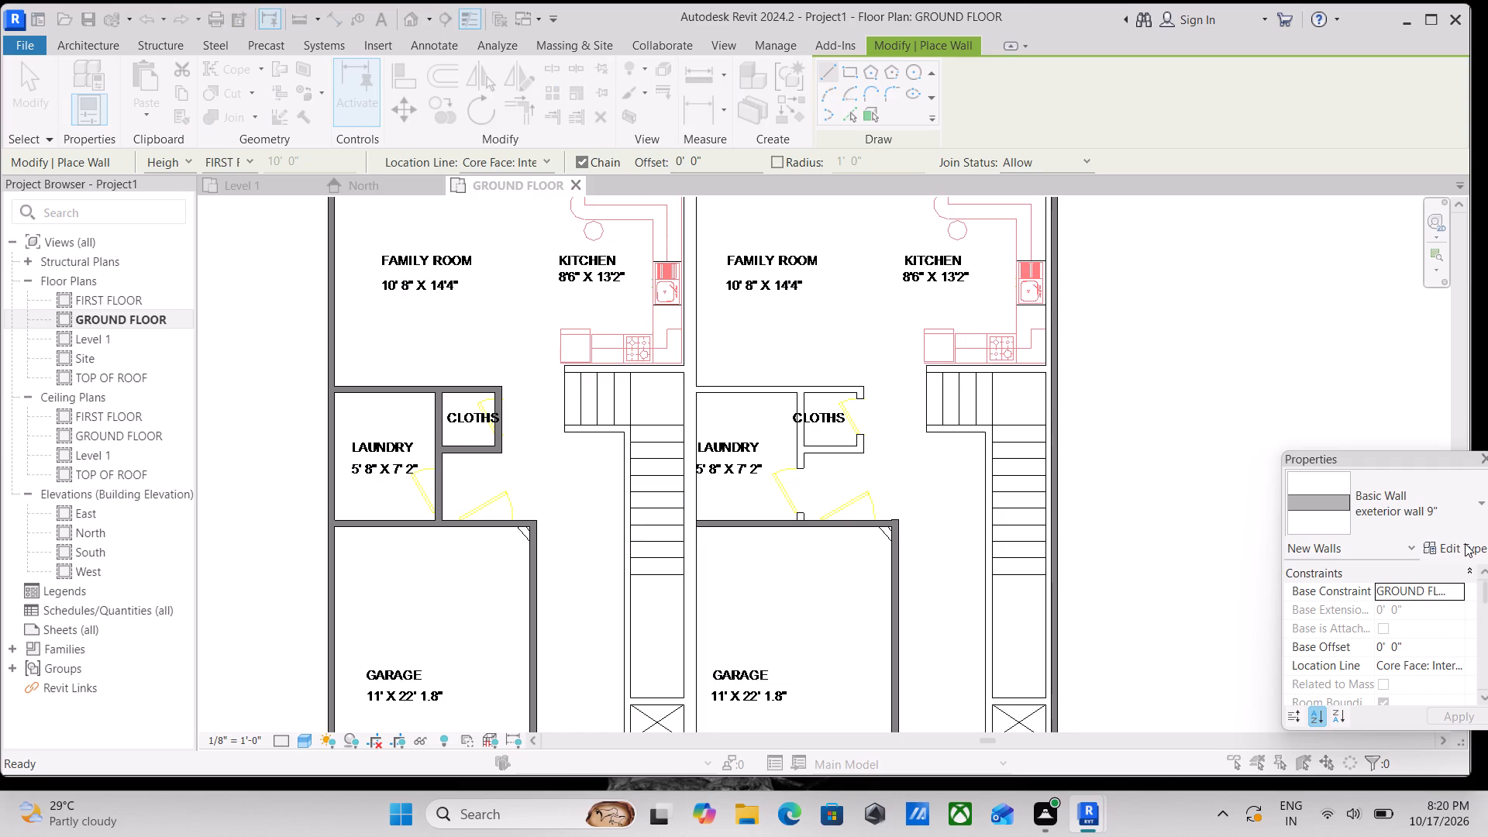
pyautogui.click(1038, 197)
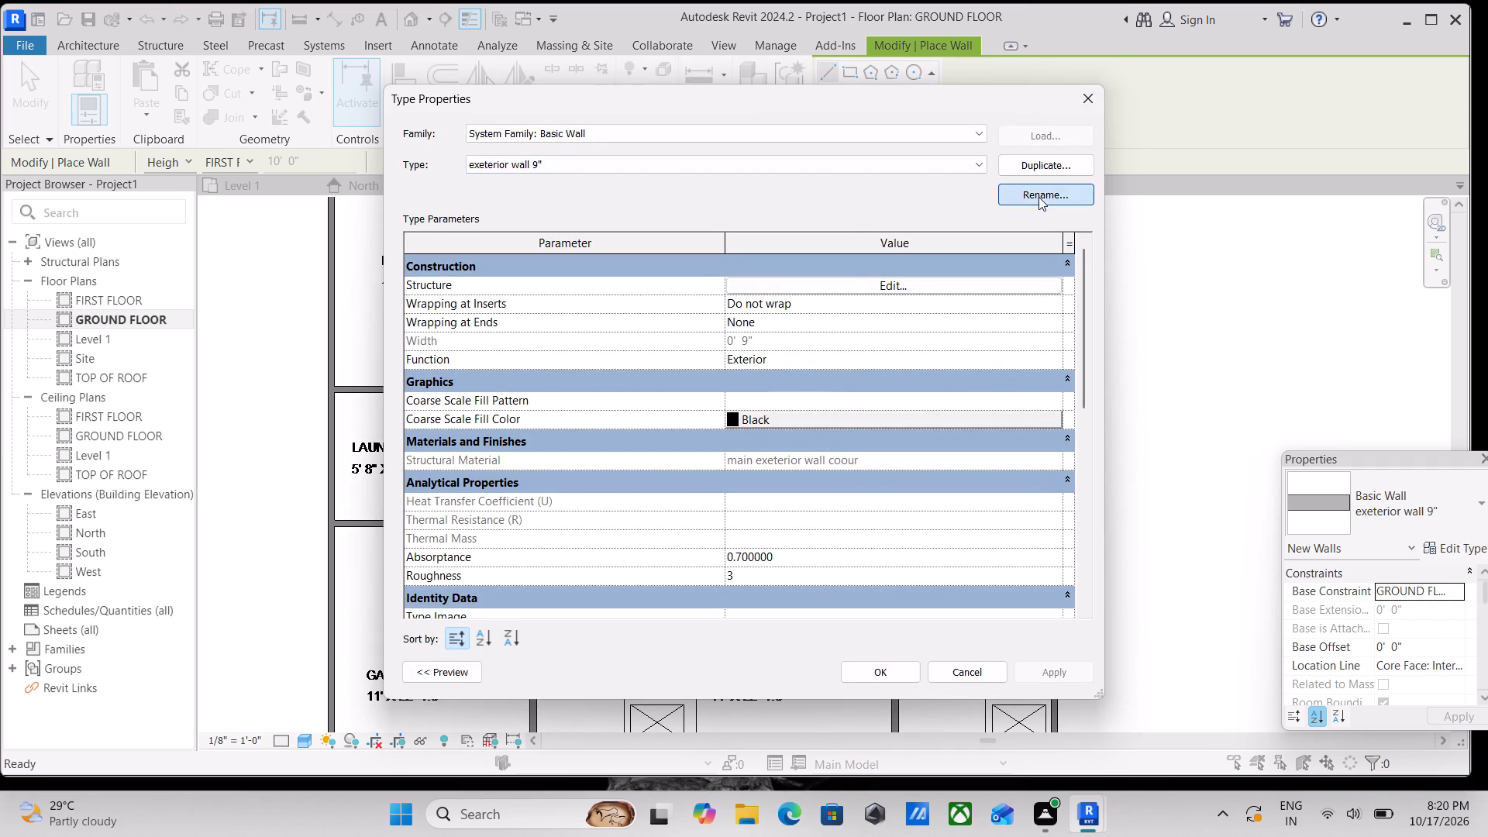
pyautogui.click(781, 399)
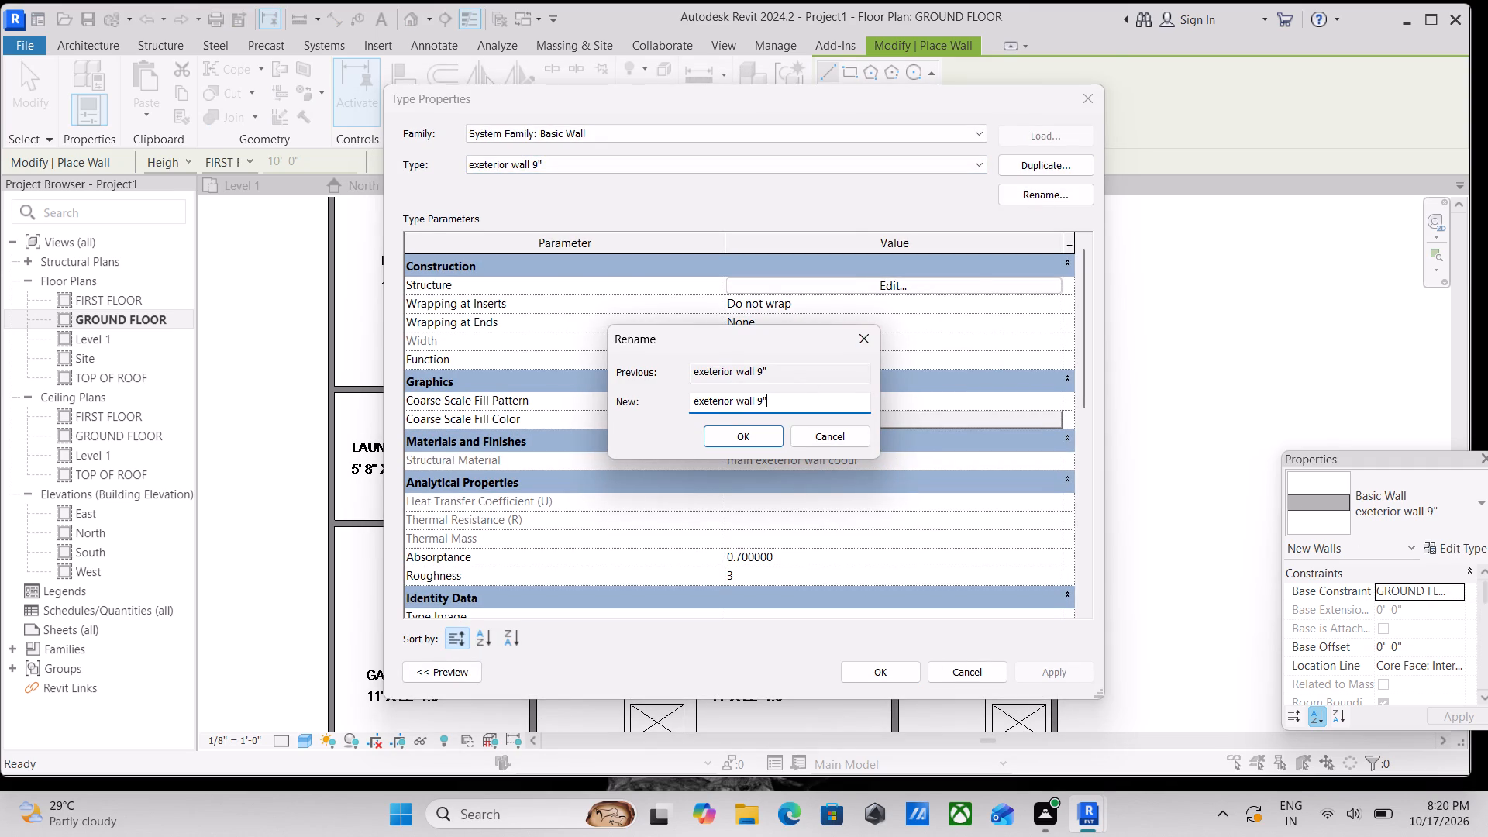
pyautogui.moveTo(773, 400); pyautogui.dragTo(755, 401)
pyautogui.press('8')
pyautogui.press('BackSpace')
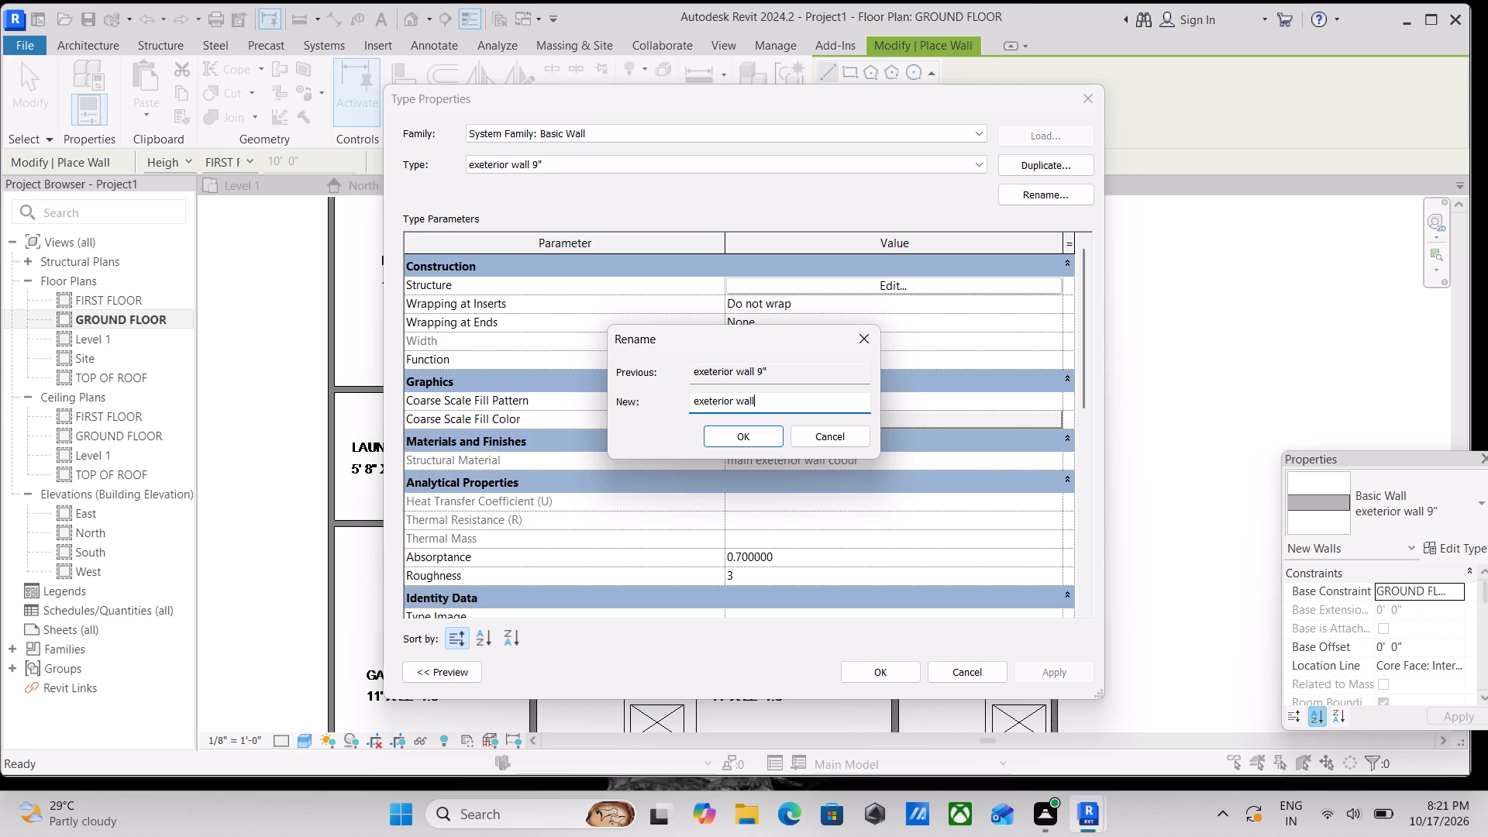
pyautogui.press('space')
pyautogui.press('8')
pyautogui.hotkey('shift', '"')
pyautogui.click(732, 436)
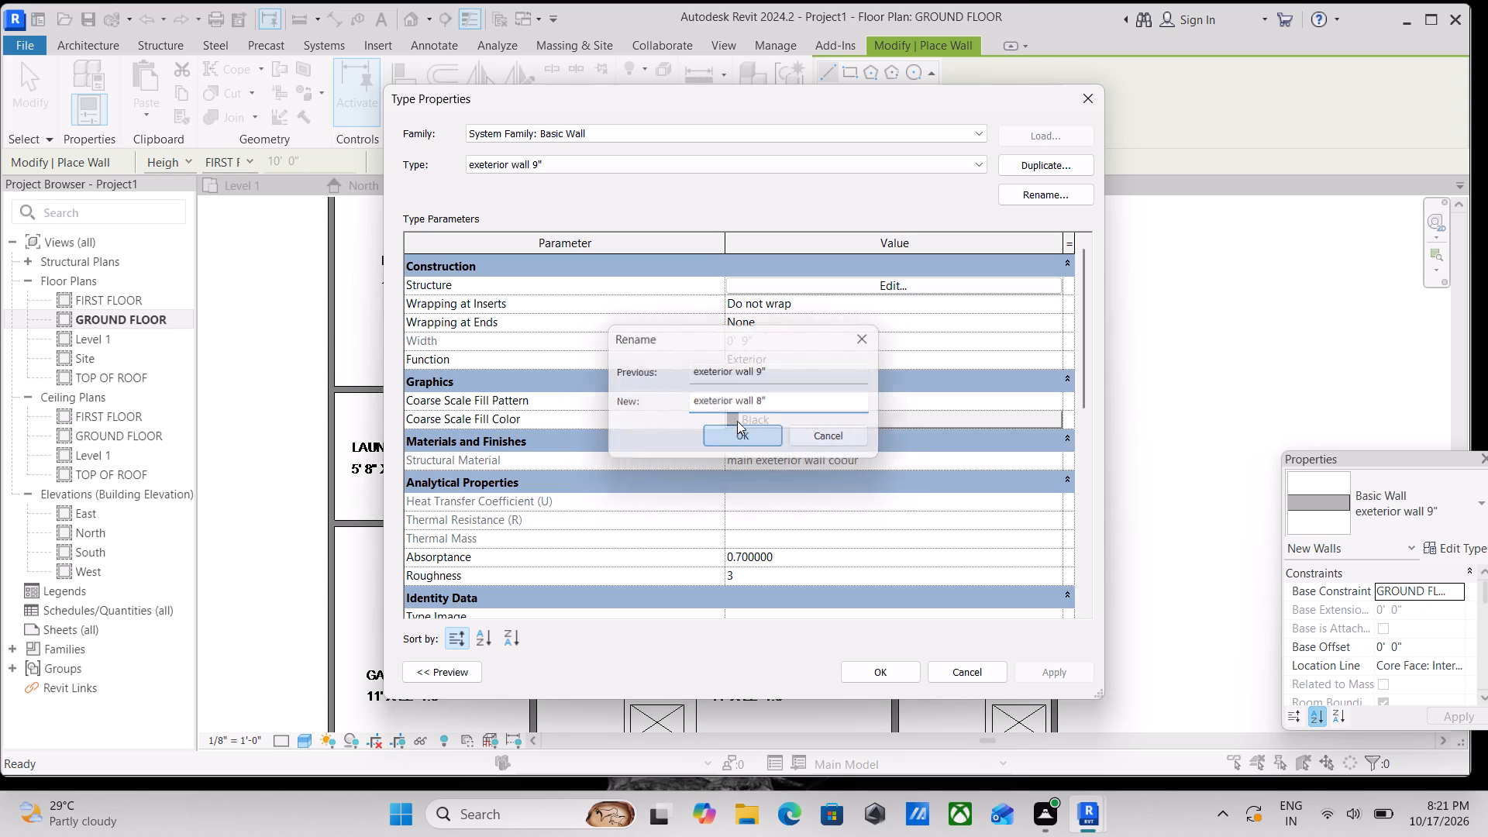
# Set the structure layer thickness of the exeterior wall 8" type to 8" and apply the type changes.
pyautogui.click(846, 284)
pyautogui.click(748, 274)
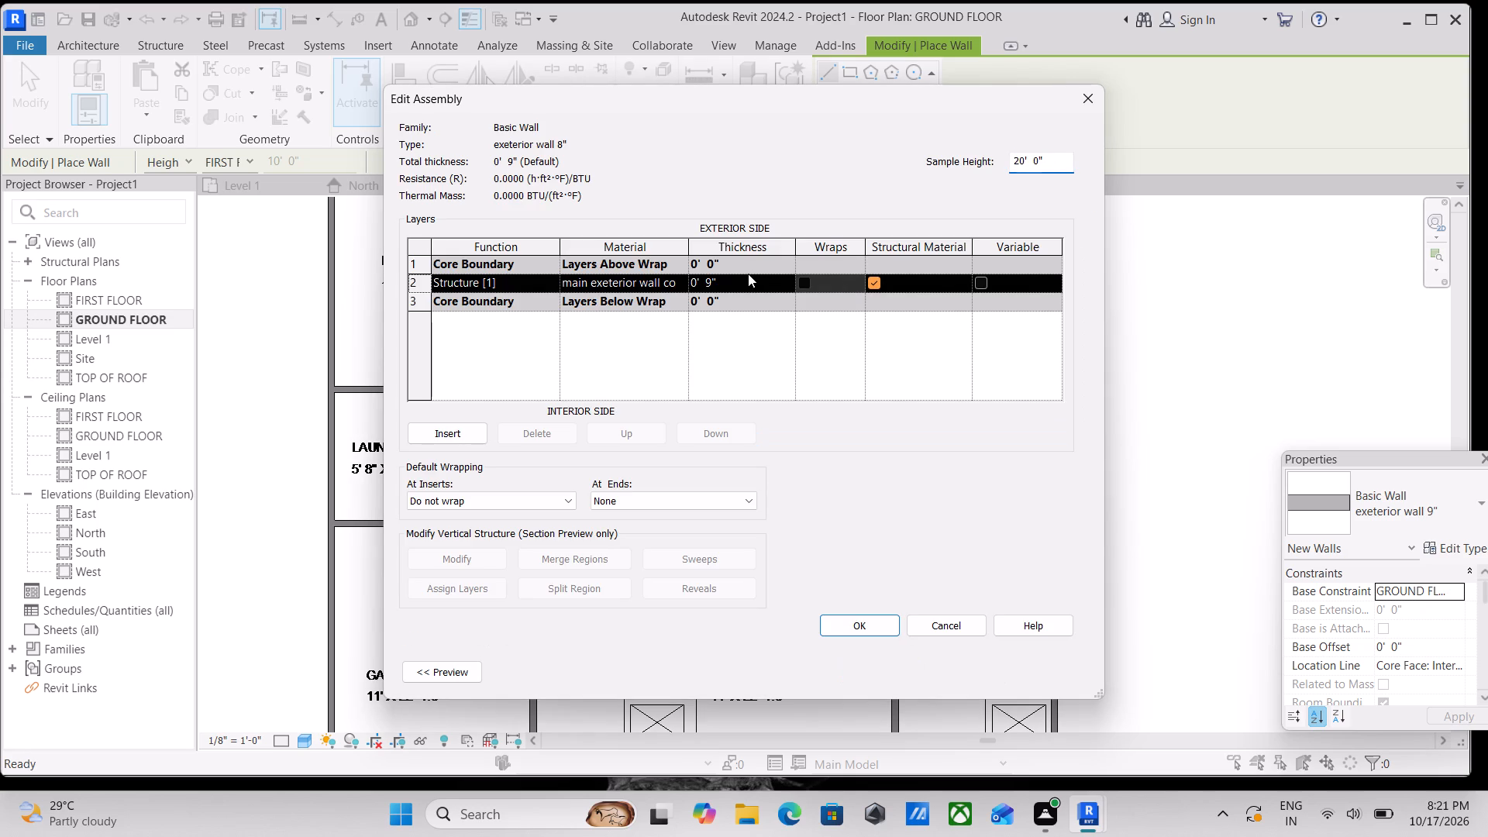
pyautogui.click(739, 282)
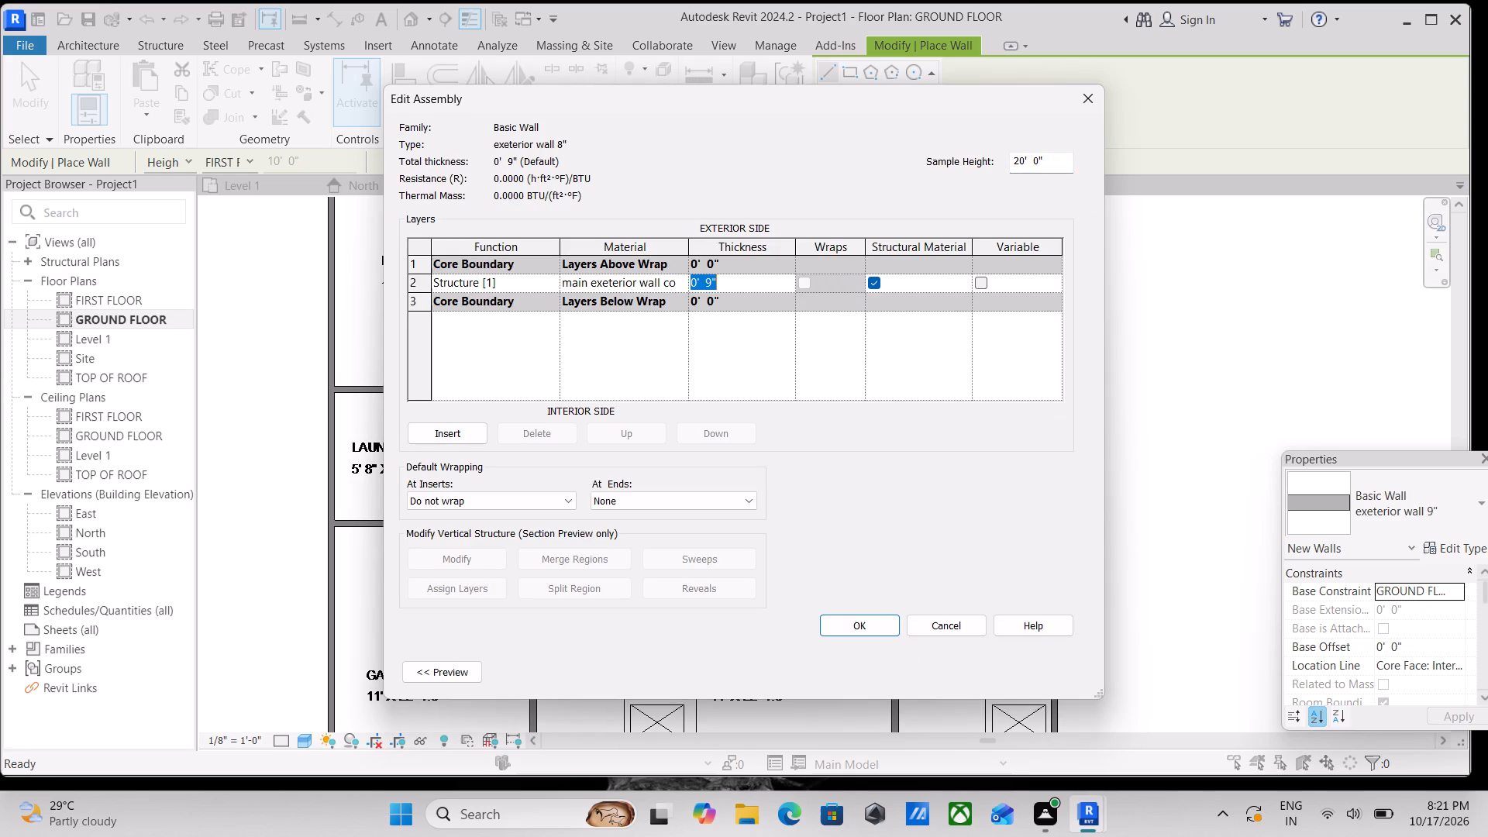
pyautogui.press('8')
pyautogui.hotkey('shift', '"')
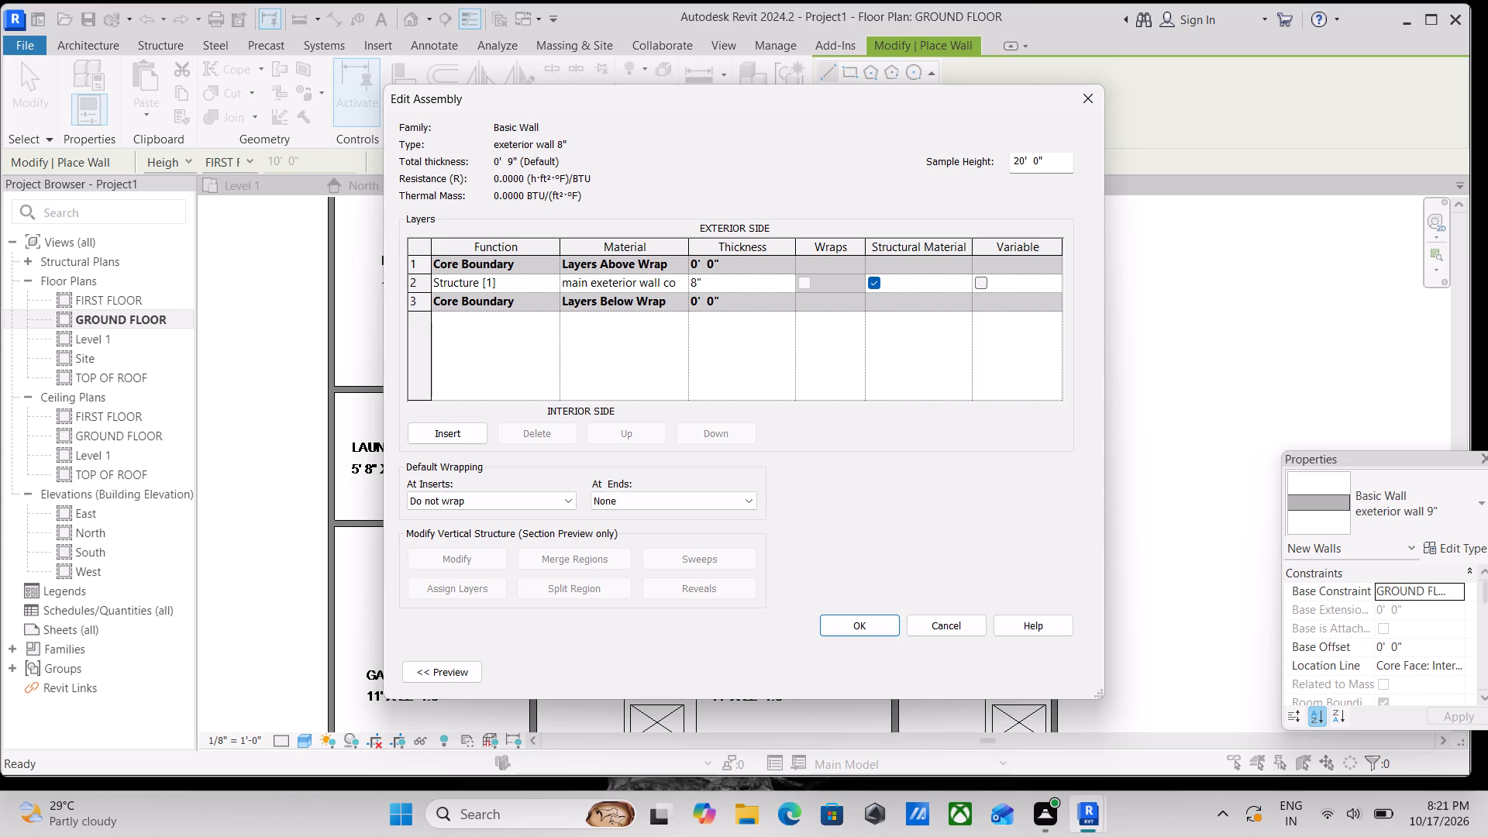
pyautogui.click(840, 622)
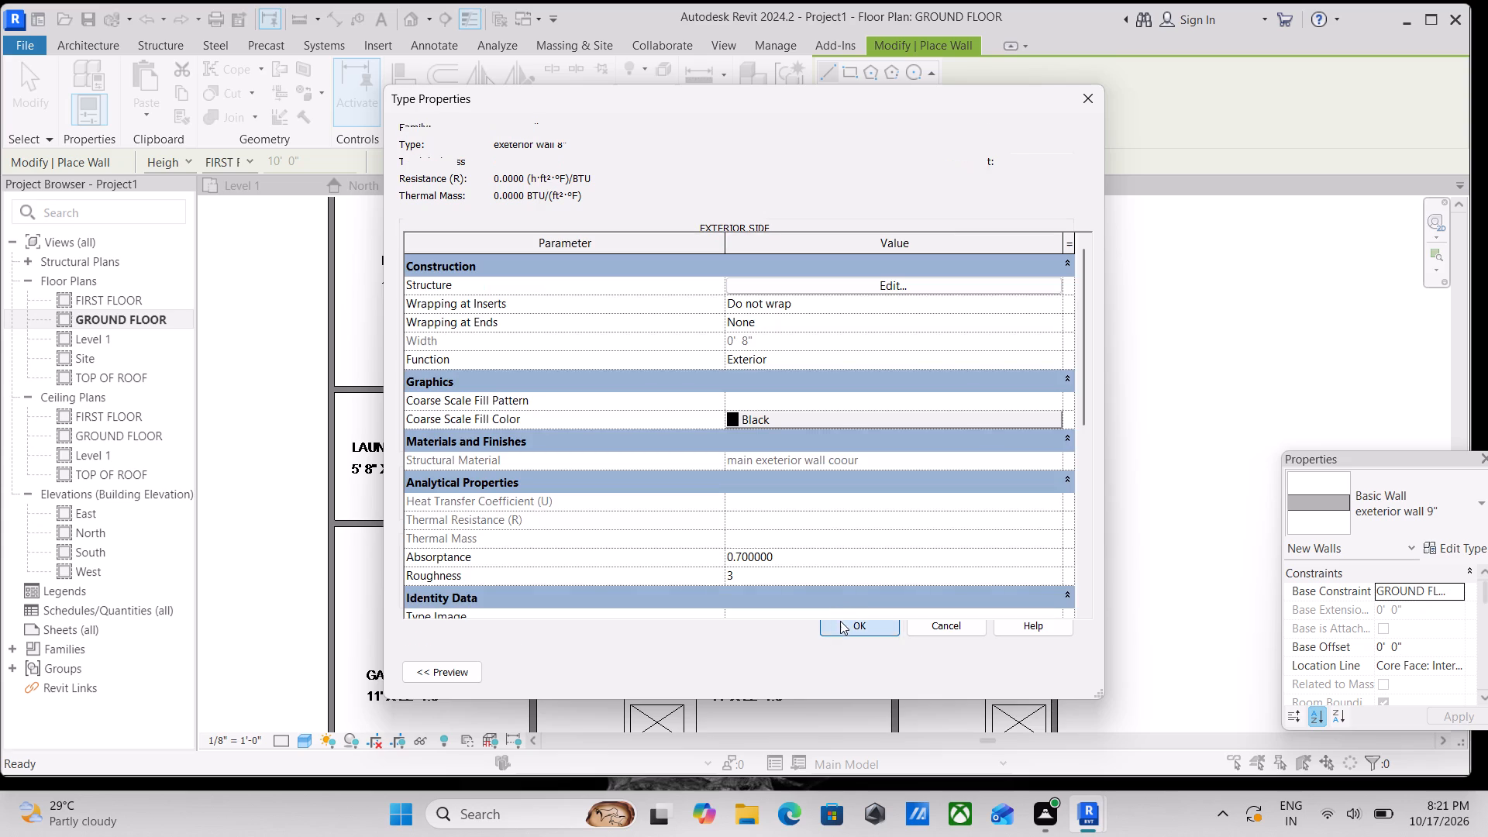
pyautogui.click(1041, 672)
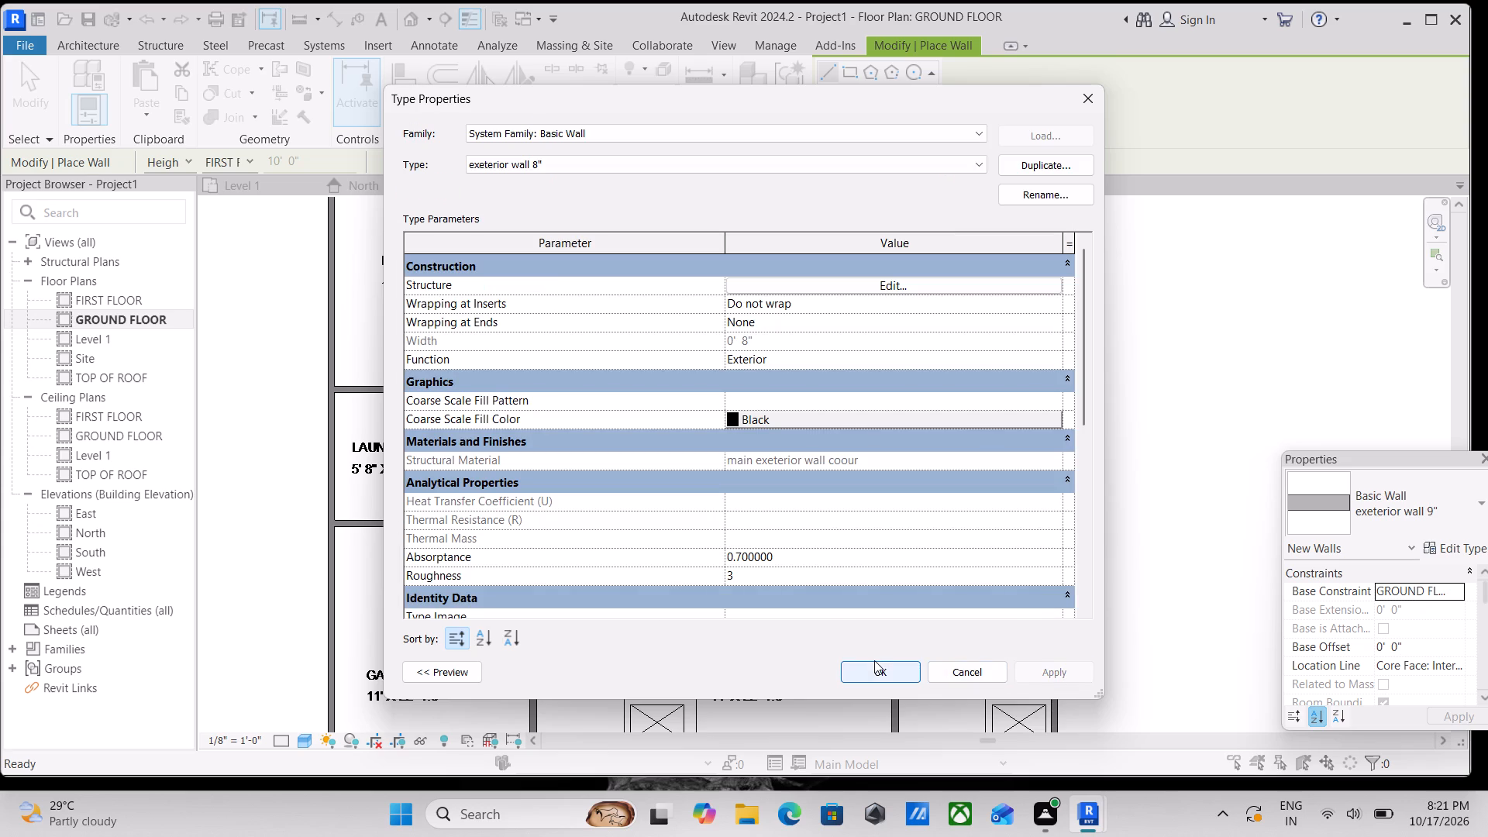
pyautogui.click(876, 668)
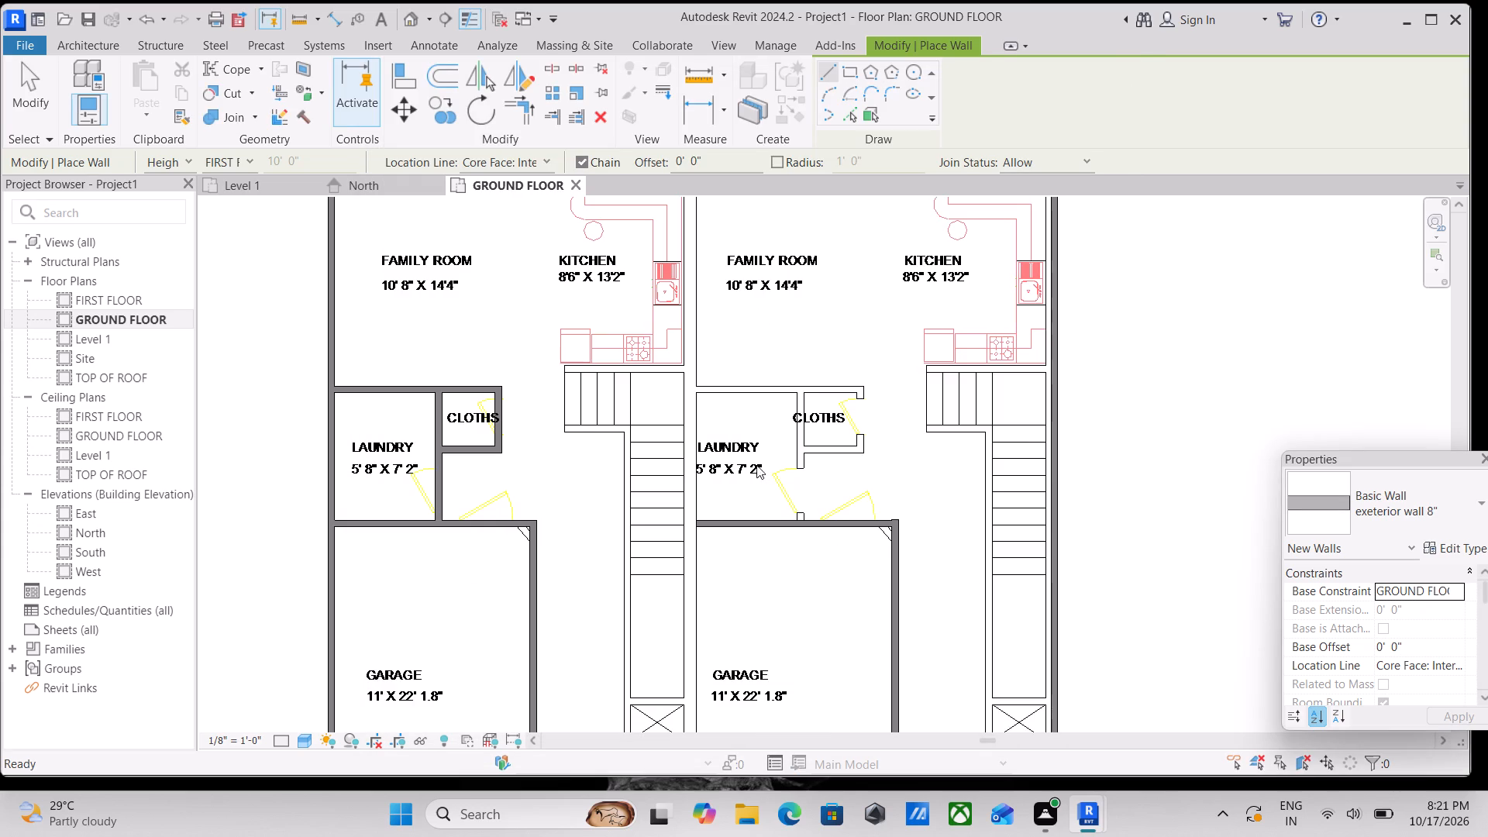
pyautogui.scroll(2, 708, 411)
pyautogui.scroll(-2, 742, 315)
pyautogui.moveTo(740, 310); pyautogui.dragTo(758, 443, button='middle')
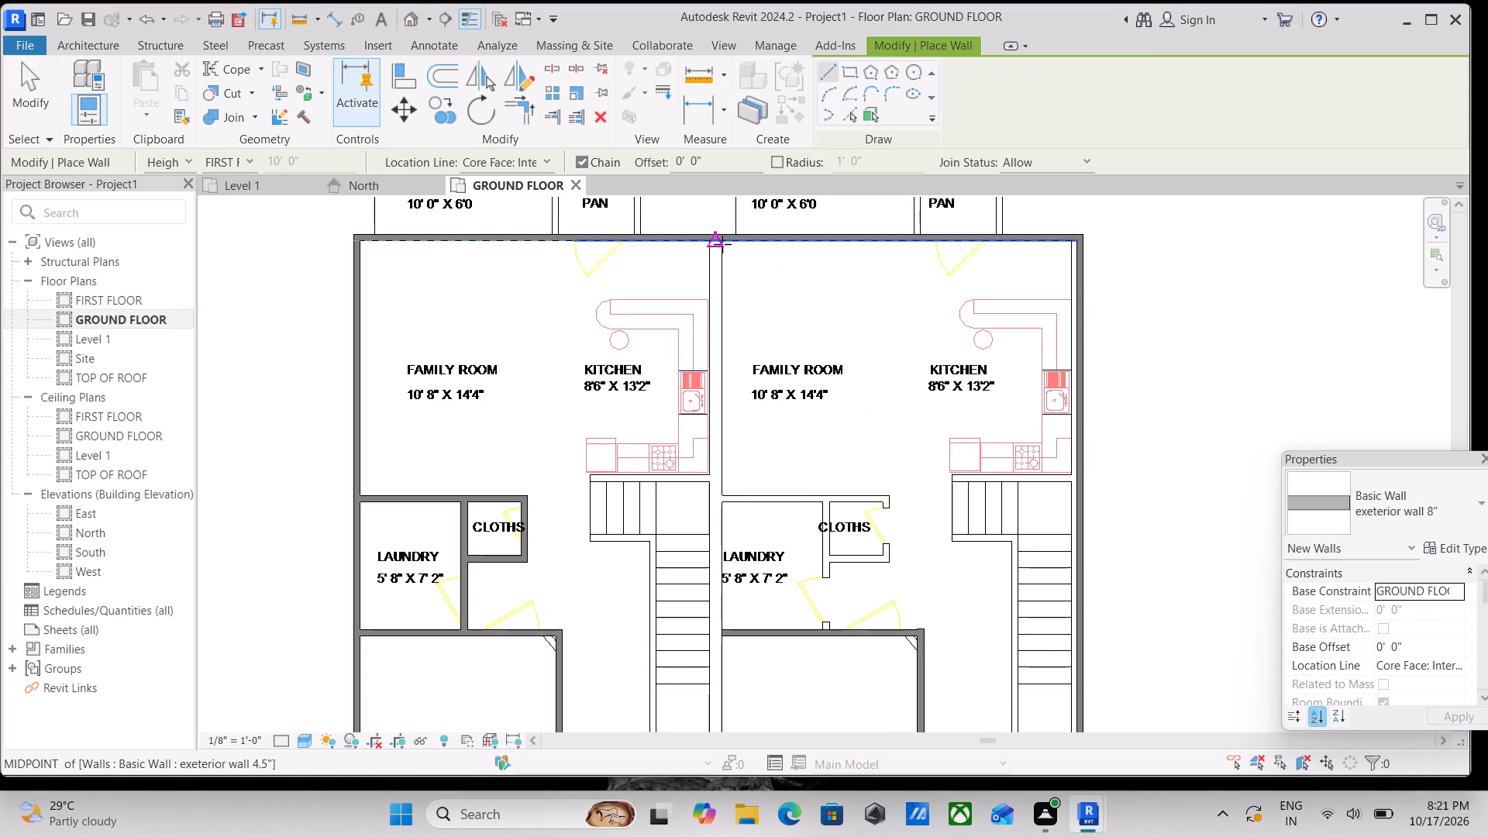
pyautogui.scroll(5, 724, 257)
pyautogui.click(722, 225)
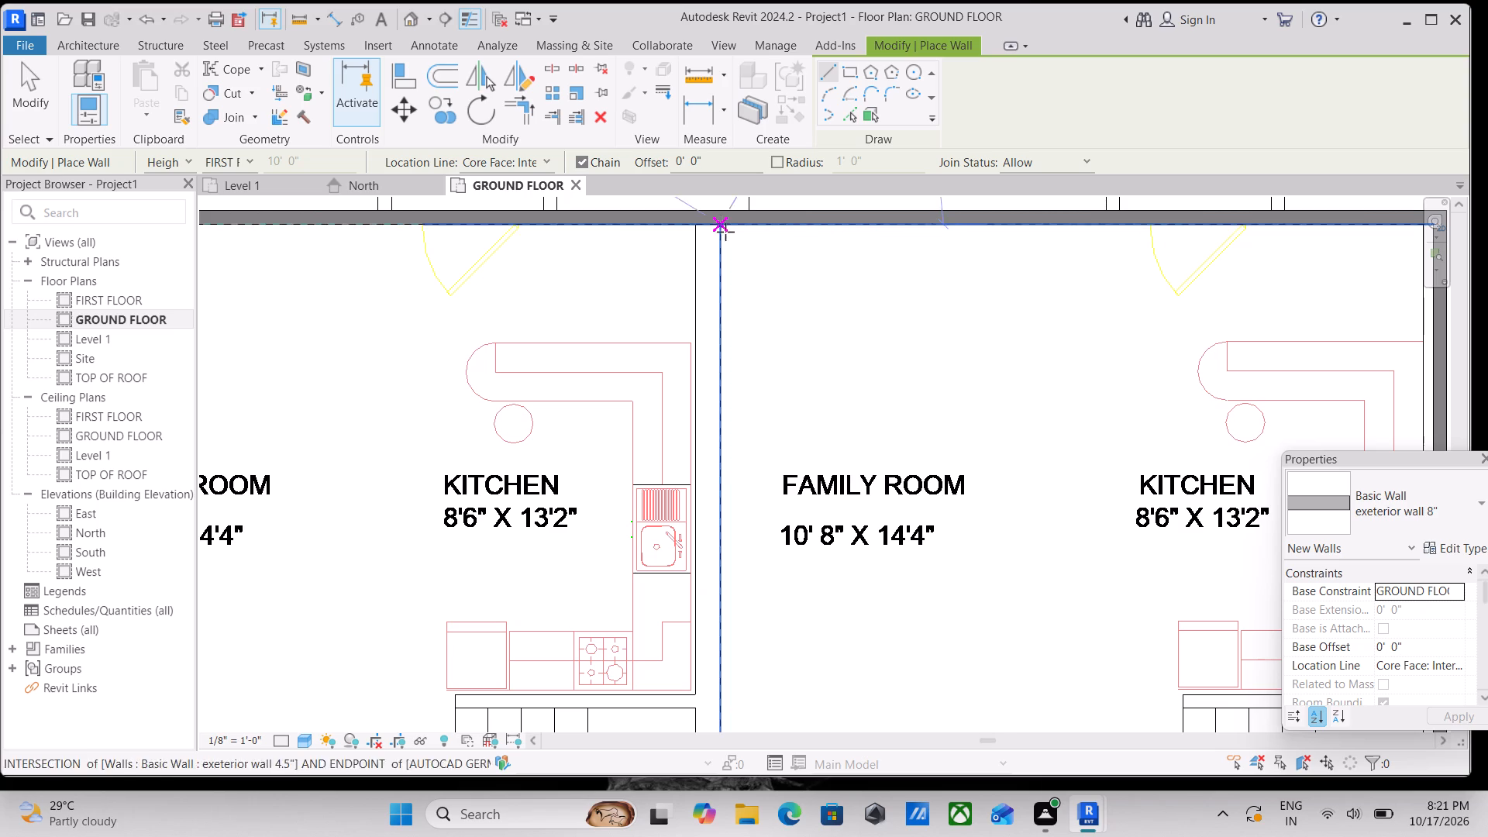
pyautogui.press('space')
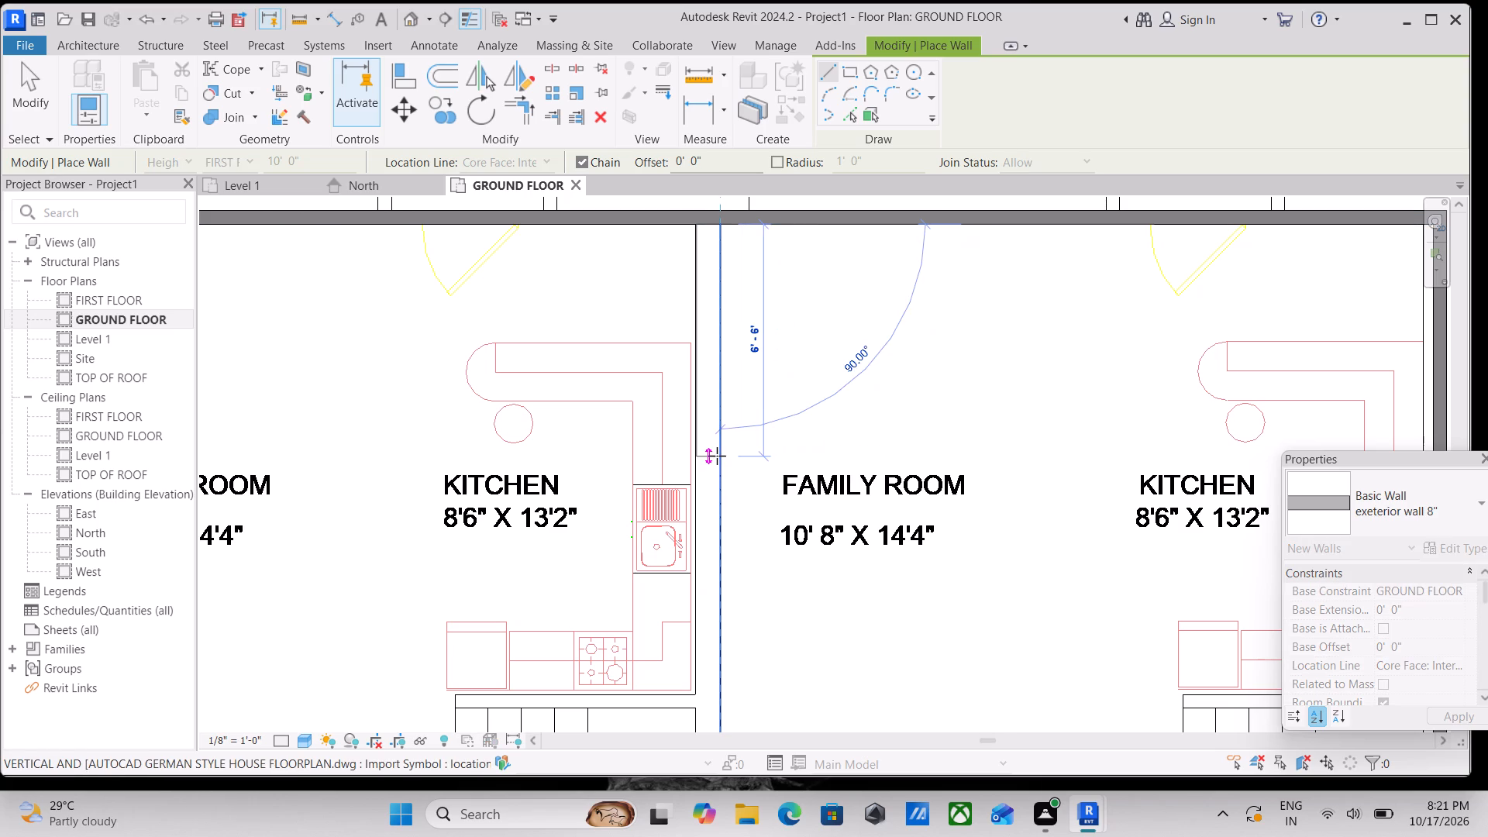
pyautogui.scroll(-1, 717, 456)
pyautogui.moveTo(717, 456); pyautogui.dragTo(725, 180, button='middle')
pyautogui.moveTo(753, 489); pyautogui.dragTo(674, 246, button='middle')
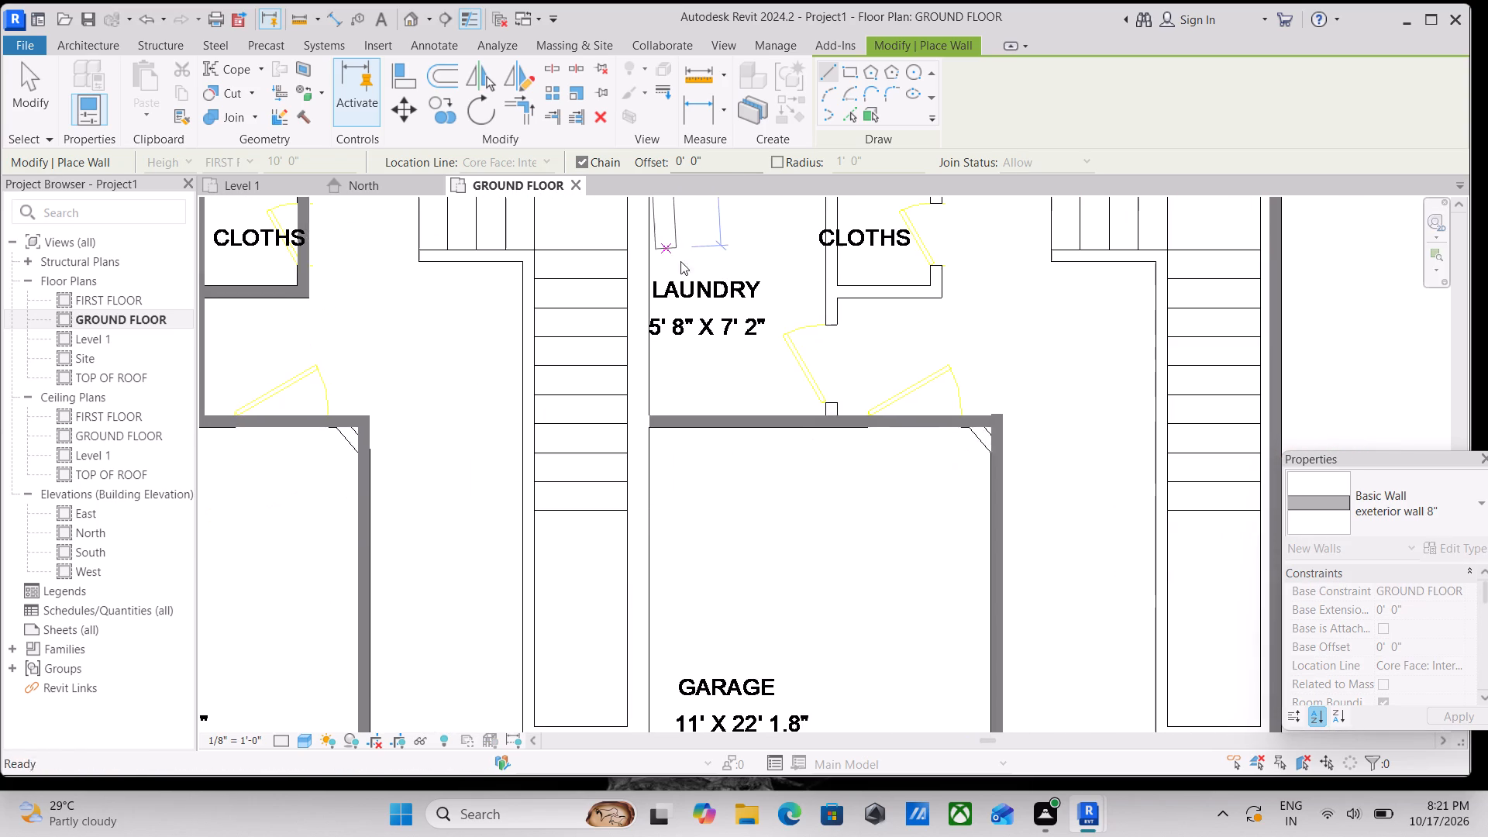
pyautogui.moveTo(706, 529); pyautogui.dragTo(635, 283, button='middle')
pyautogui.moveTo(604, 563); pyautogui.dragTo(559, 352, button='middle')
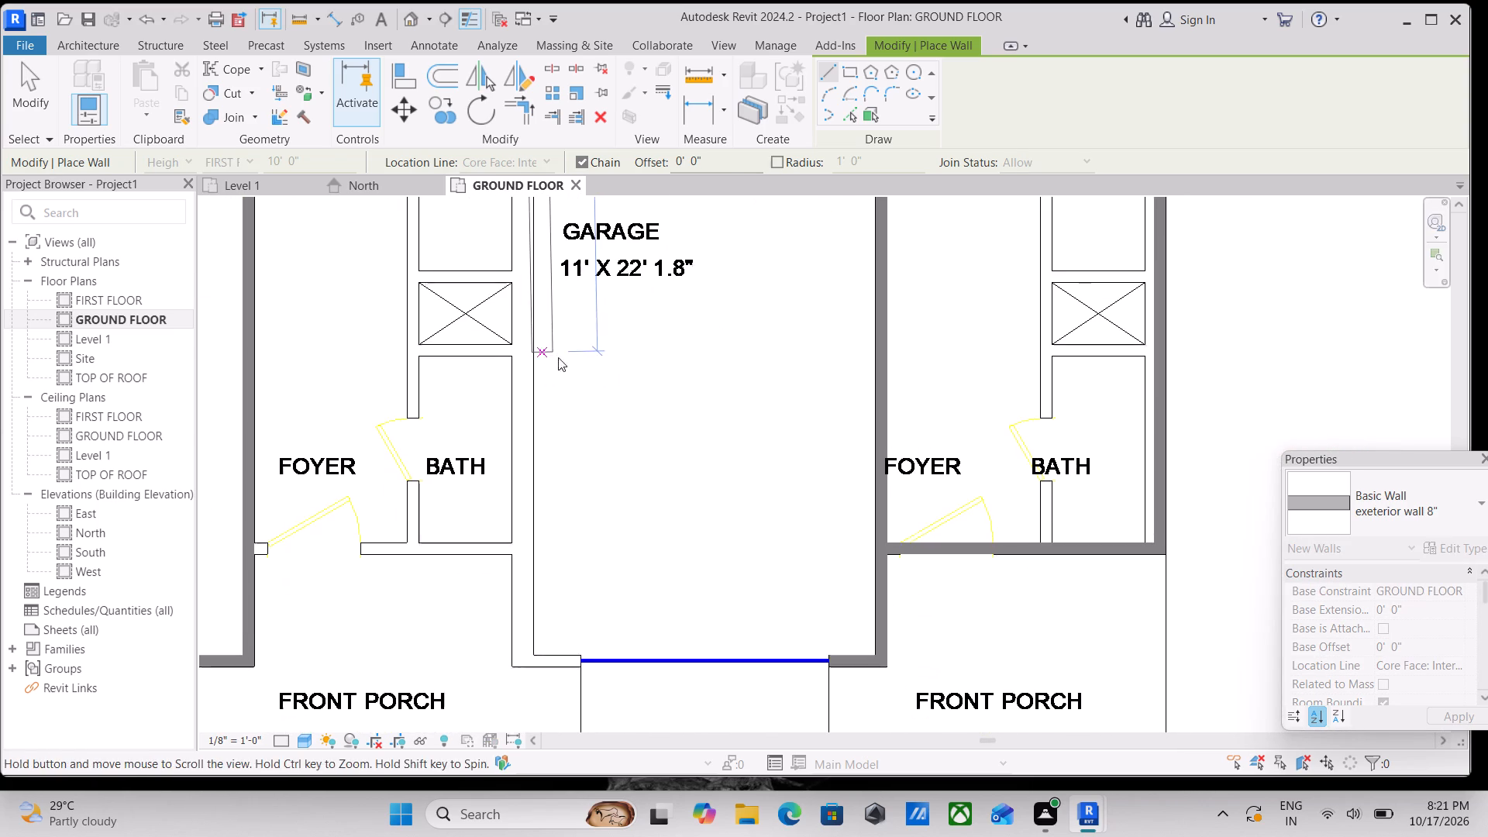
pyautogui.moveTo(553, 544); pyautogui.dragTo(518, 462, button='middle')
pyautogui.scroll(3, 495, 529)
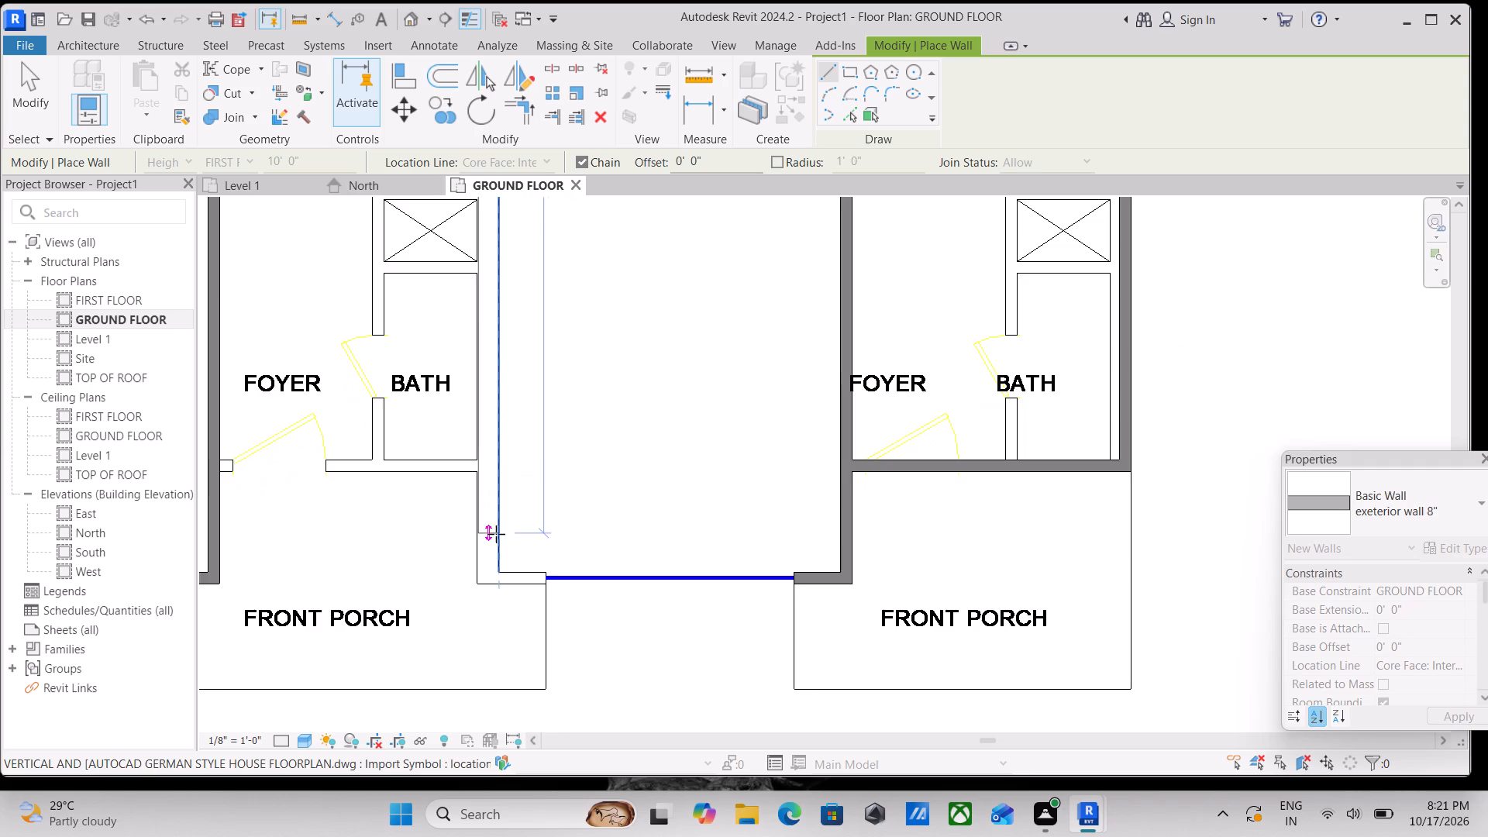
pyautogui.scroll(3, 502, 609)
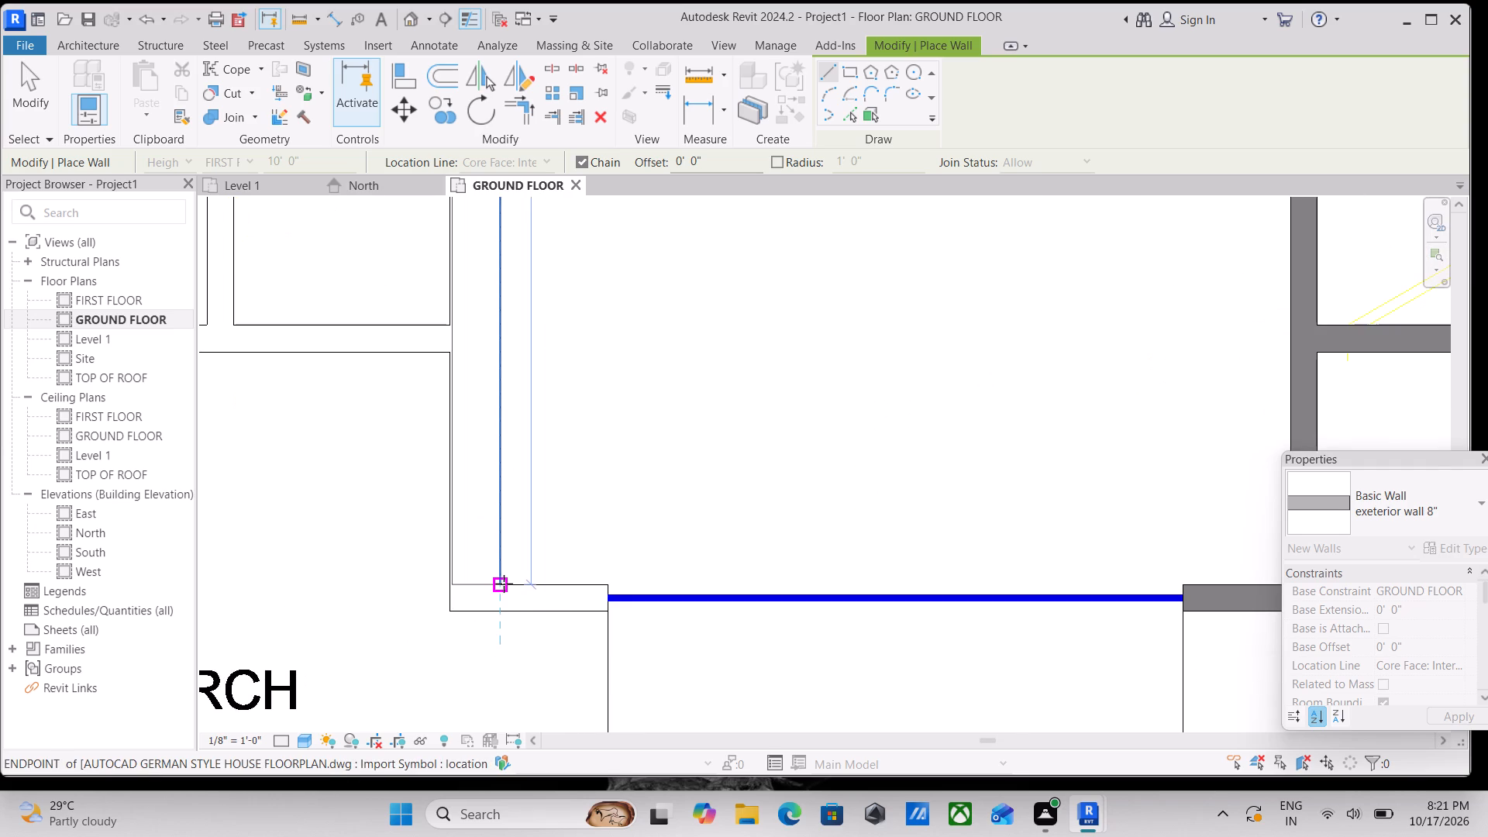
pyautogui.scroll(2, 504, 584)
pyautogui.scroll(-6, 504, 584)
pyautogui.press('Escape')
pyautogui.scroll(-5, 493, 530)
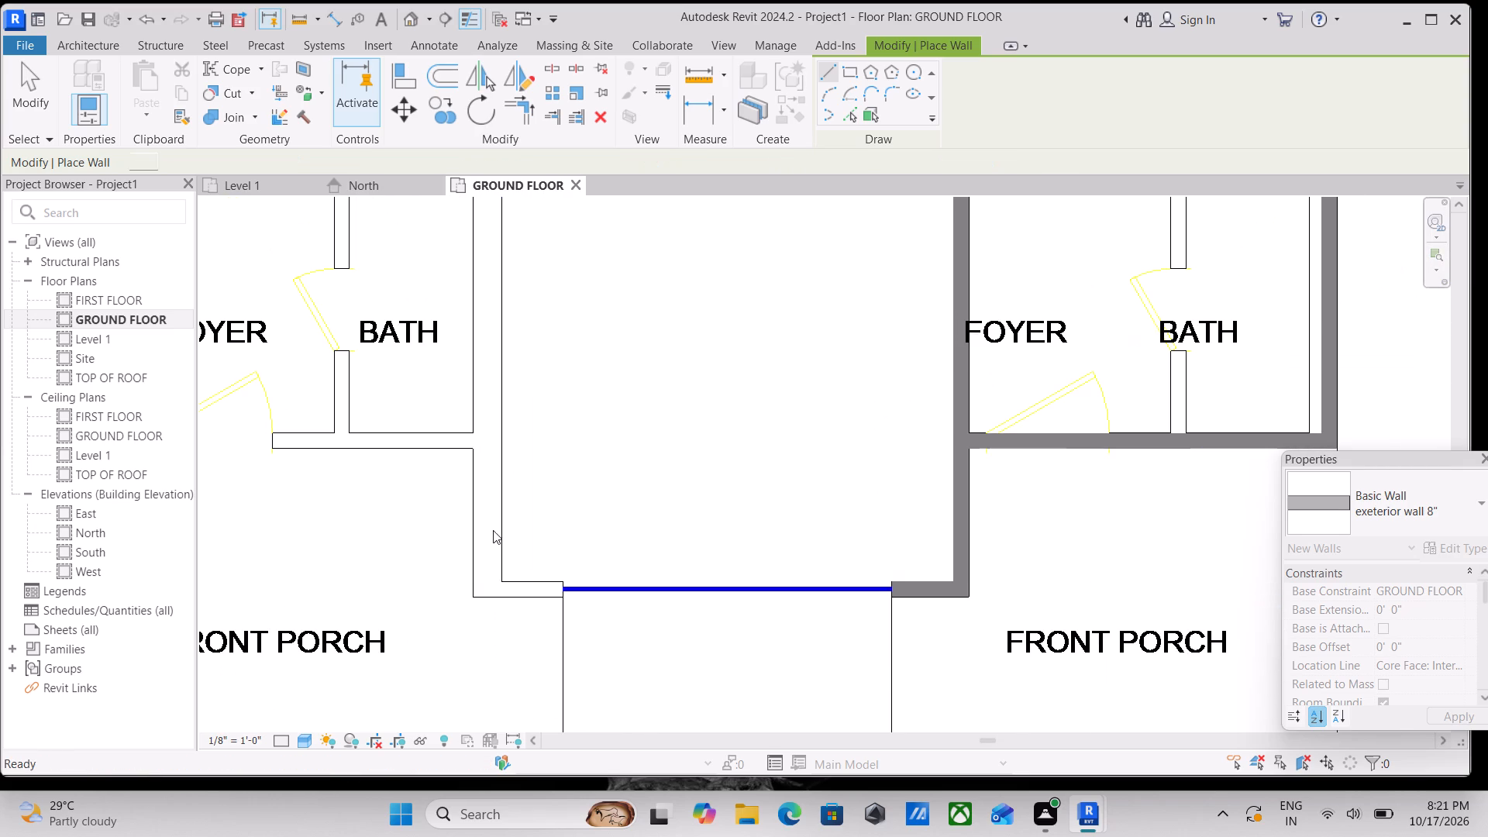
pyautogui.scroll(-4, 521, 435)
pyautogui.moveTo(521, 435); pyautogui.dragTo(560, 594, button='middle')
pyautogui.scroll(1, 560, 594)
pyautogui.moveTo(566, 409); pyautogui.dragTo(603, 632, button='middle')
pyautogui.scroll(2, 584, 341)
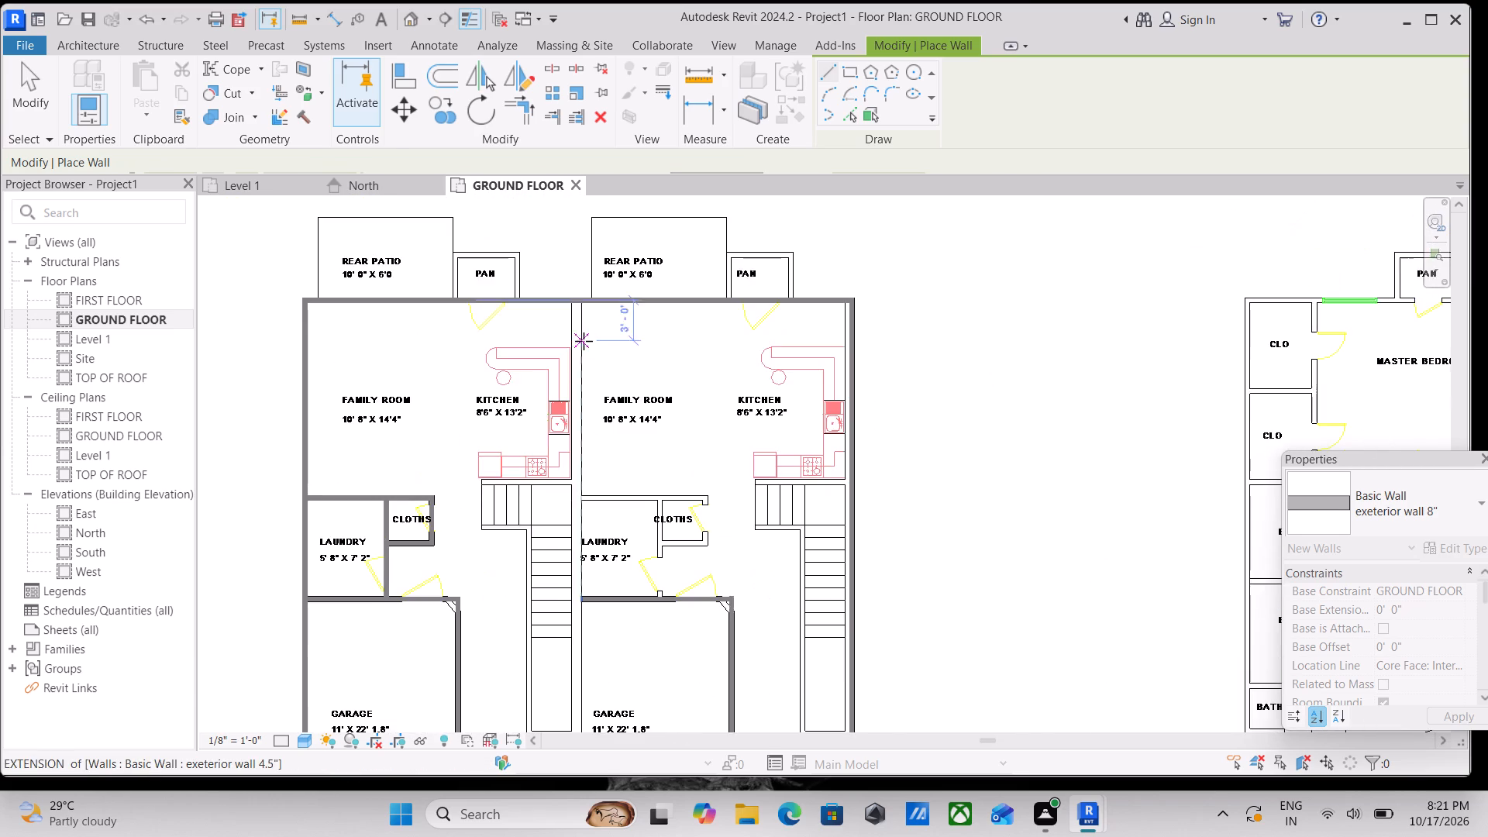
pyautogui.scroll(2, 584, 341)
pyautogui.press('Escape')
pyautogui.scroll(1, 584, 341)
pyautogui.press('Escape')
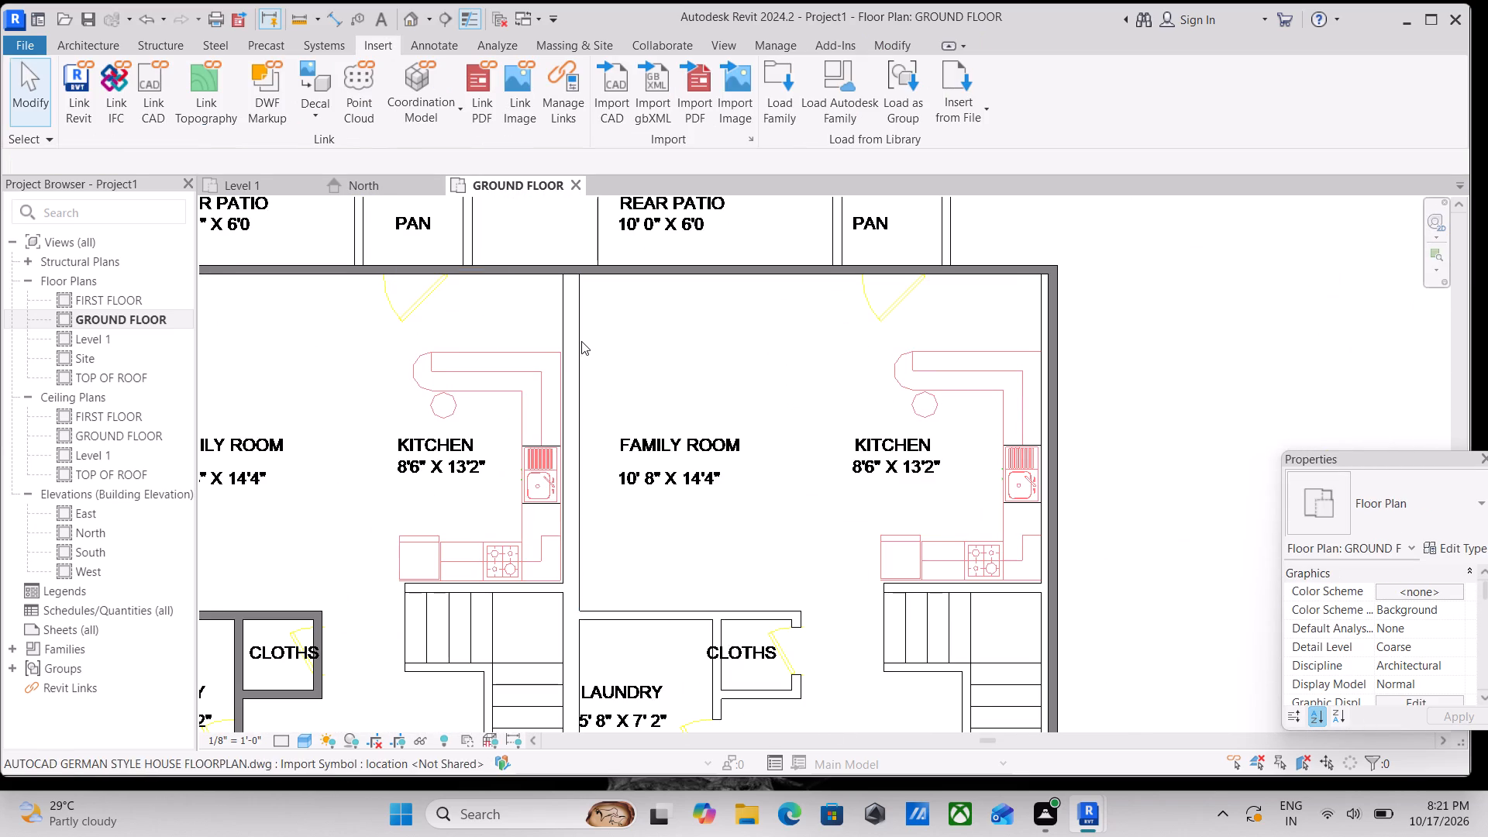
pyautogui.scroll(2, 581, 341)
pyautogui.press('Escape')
# Measure the spacing between the two party wall lines of the linked plan beside the first unit's kitchen with an aligned dimension.
pyautogui.scroll(7, 546, 325)
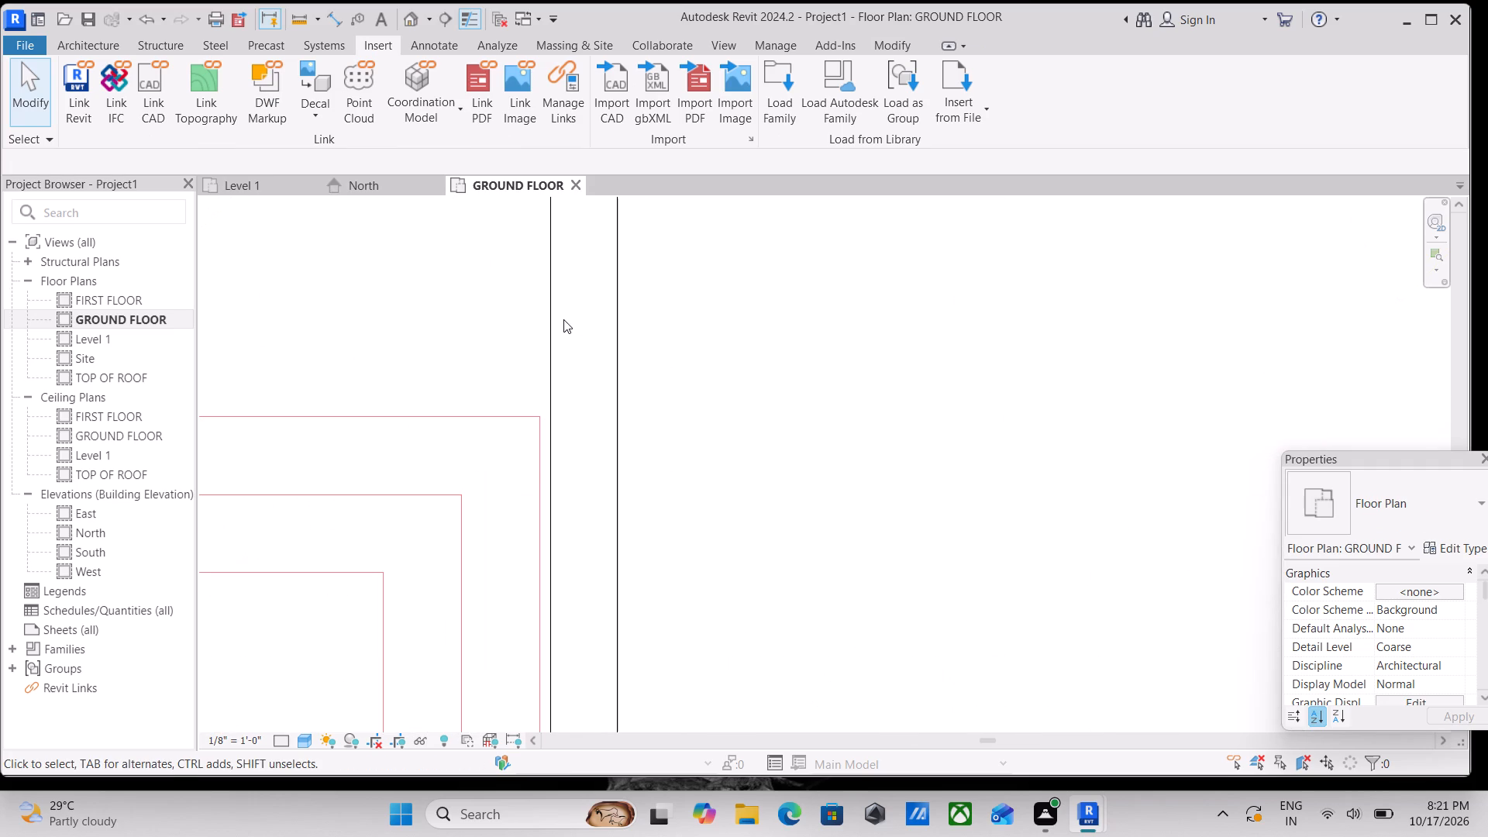
pyautogui.write('di')
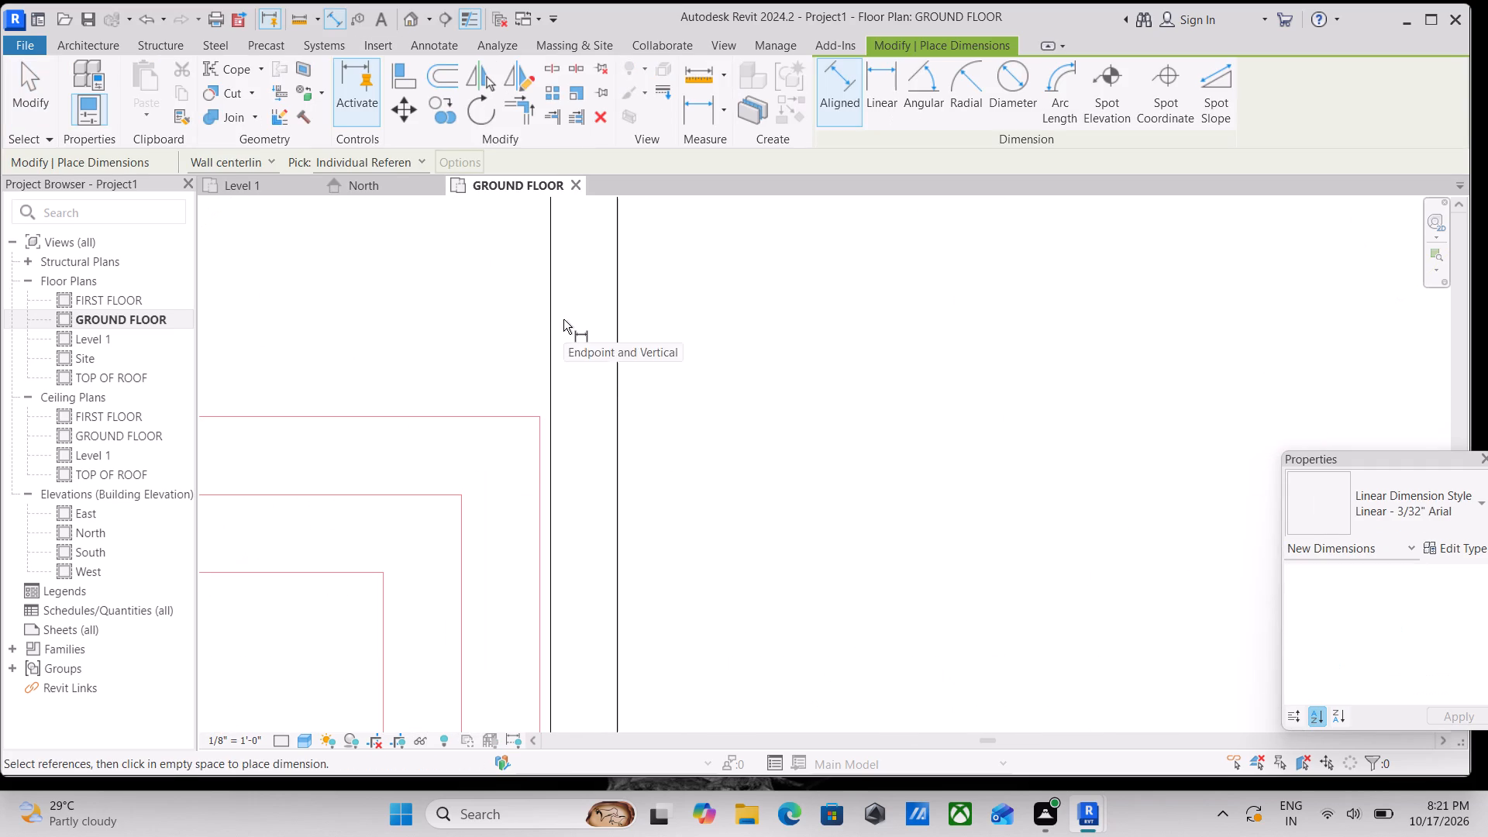
pyautogui.scroll(3, 564, 323)
pyautogui.click(541, 313)
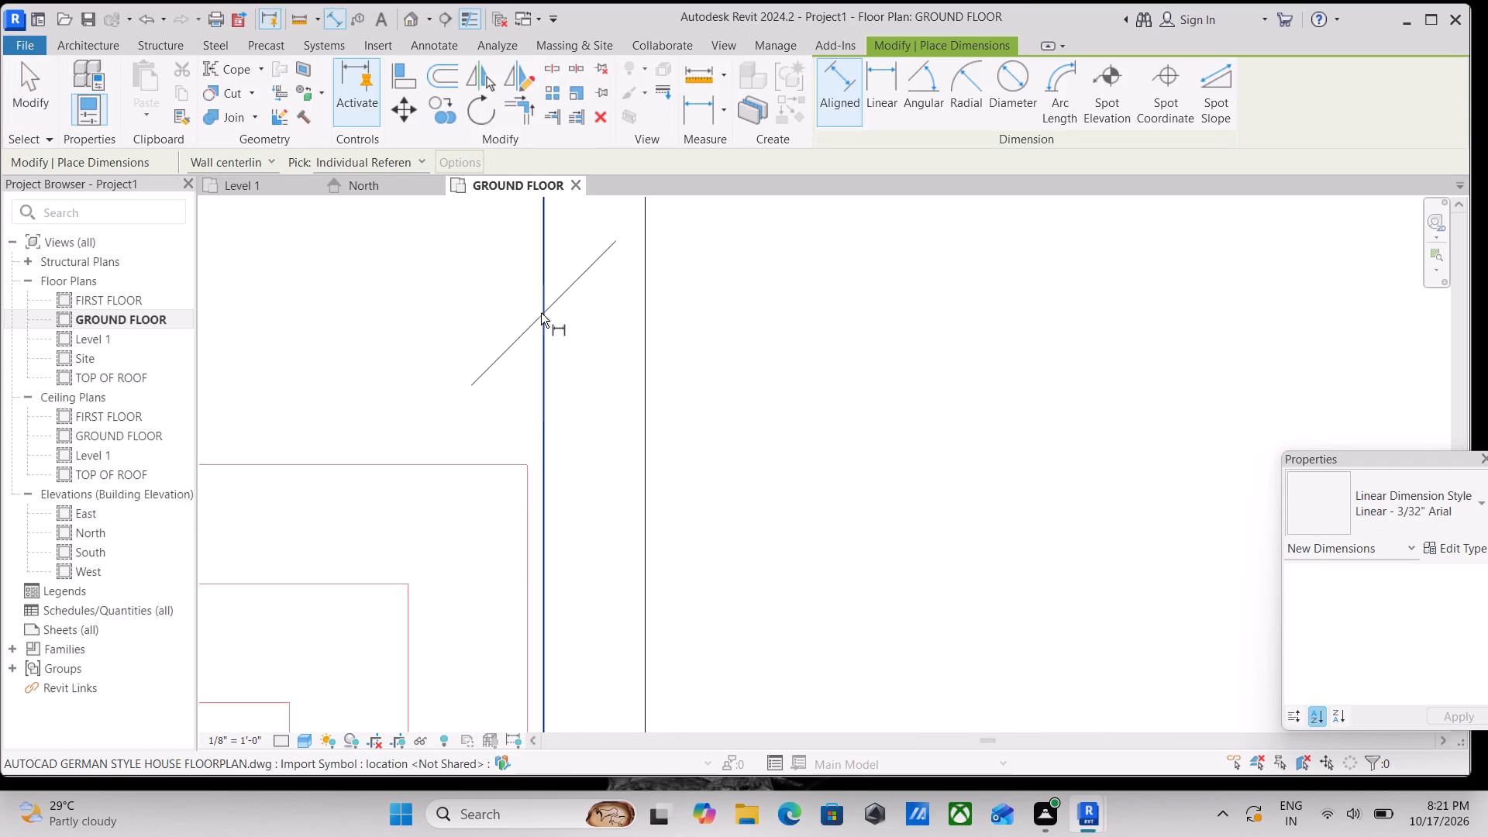
pyautogui.click(642, 308)
pyautogui.scroll(-4, 635, 333)
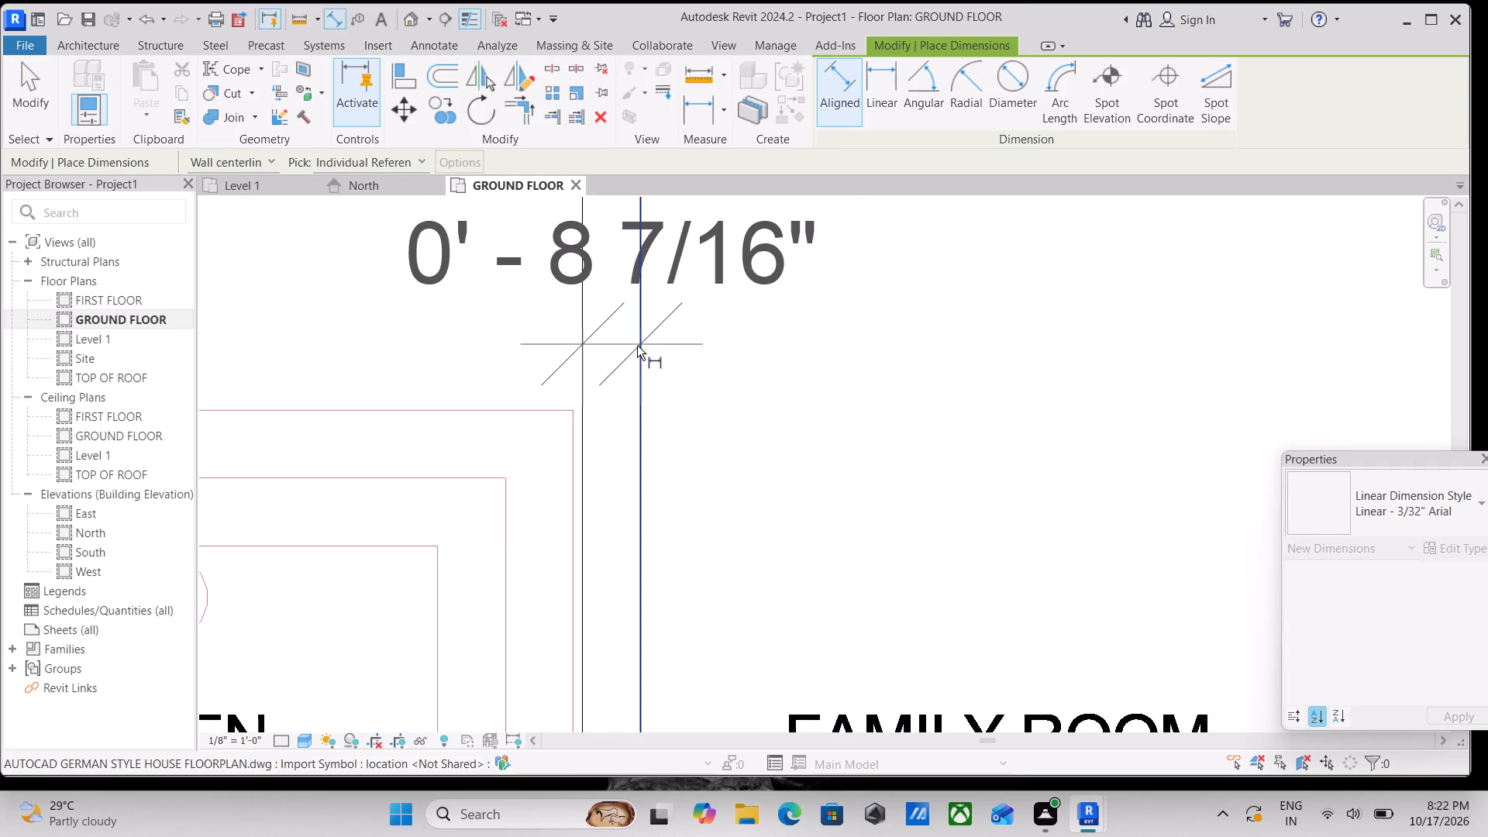
pyautogui.scroll(-2, 637, 346)
pyautogui.scroll(3, 637, 346)
pyautogui.scroll(-3, 637, 346)
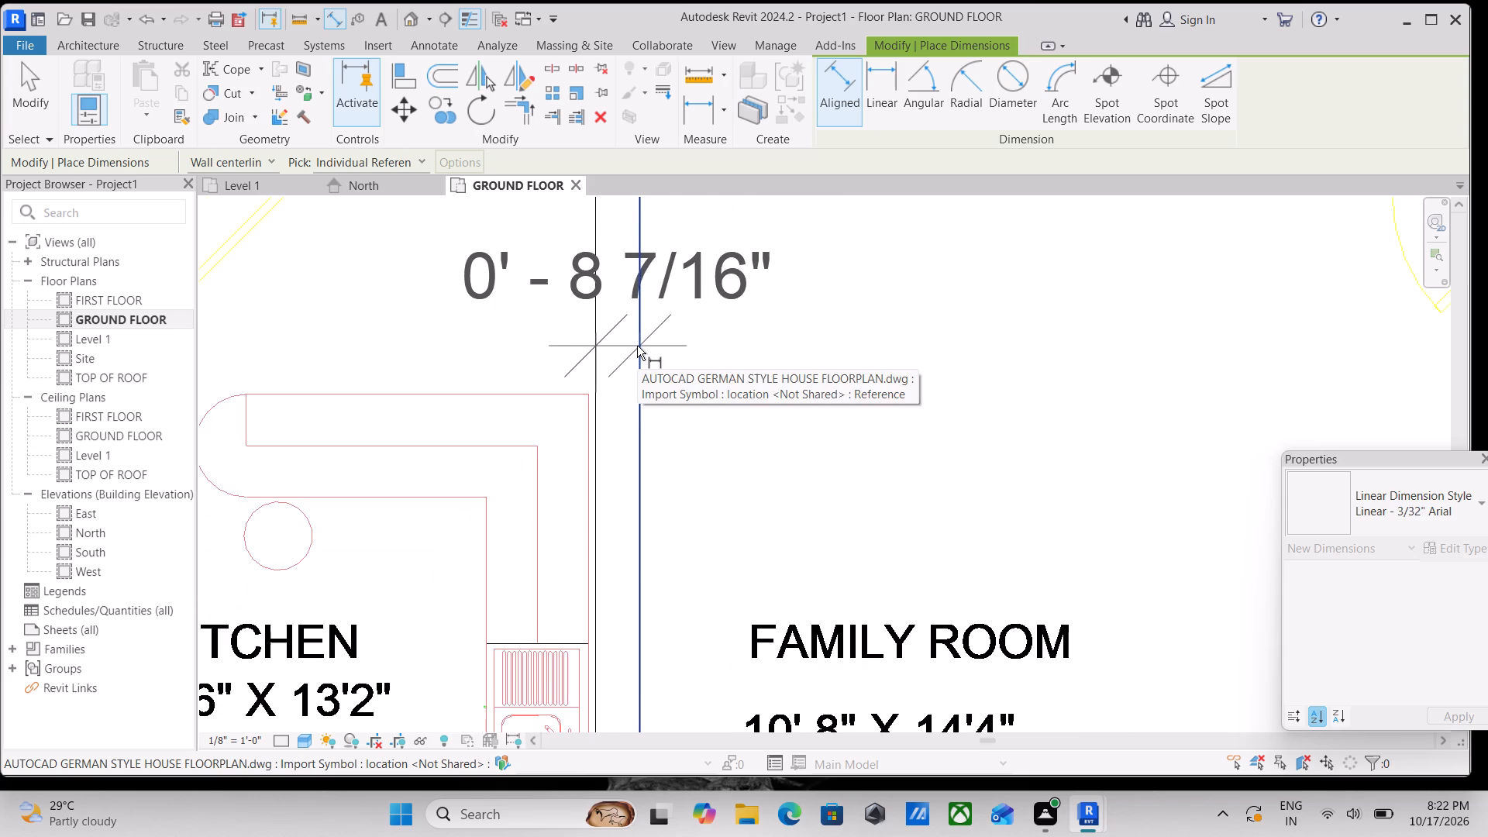
pyautogui.scroll(-1, 637, 346)
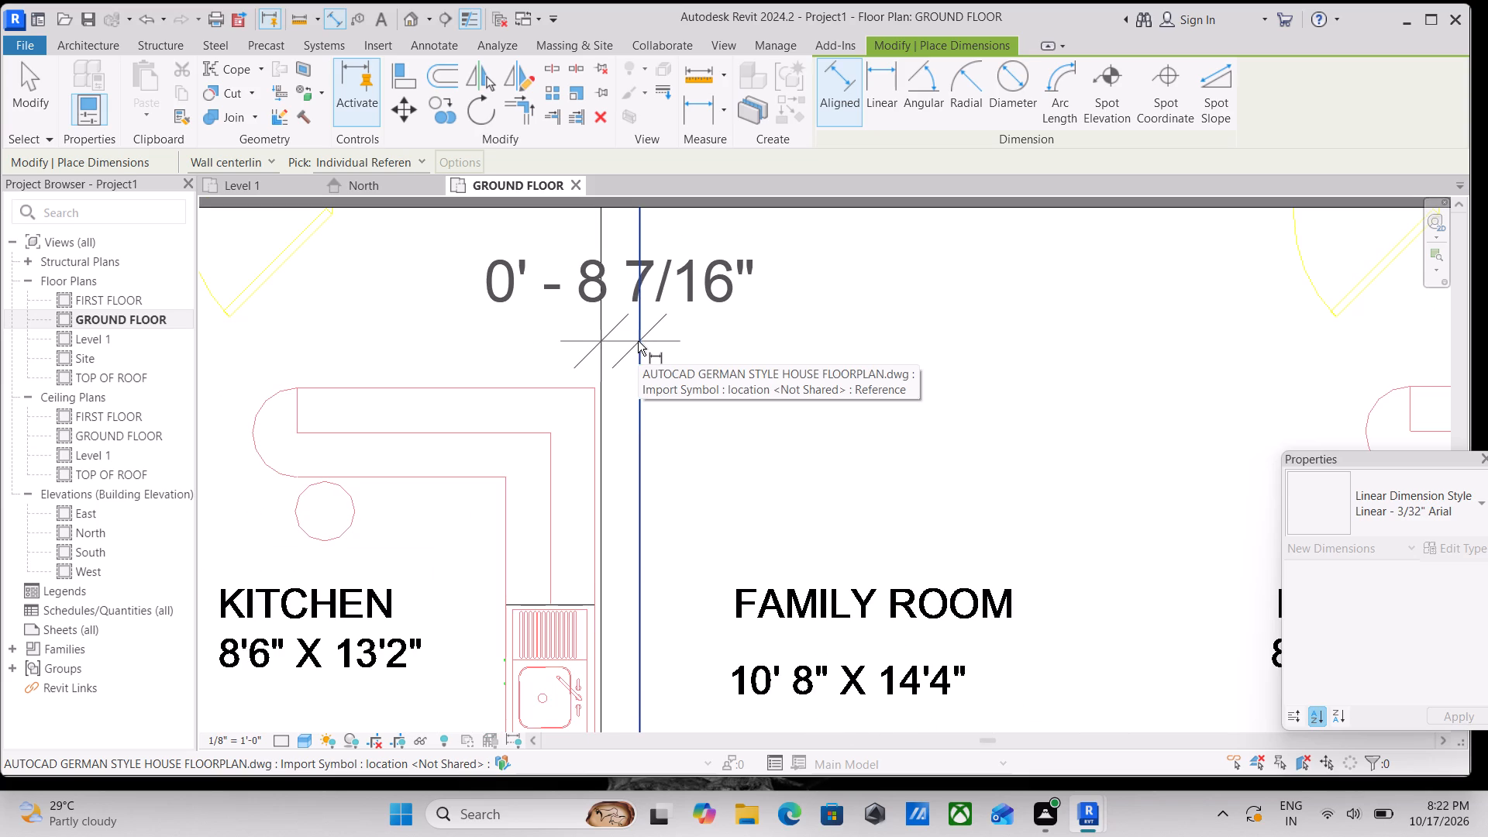
pyautogui.press('Escape')
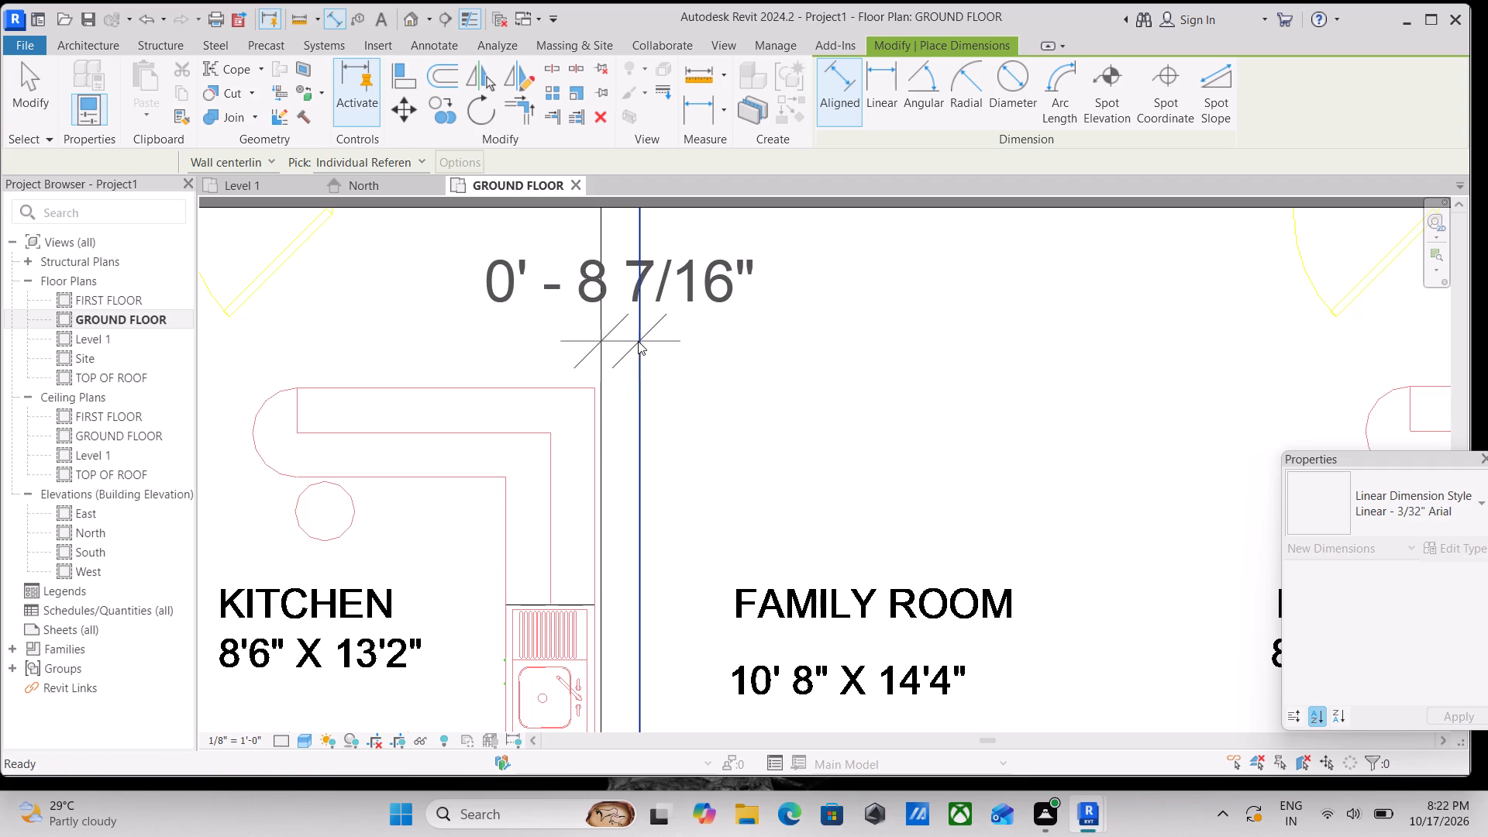
# Dimension the party wall's thickness just inside the rear wall as a check and delete the dimension.
pyautogui.scroll(-9, 640, 323)
pyautogui.moveTo(634, 316); pyautogui.dragTo(627, 452, button='middle')
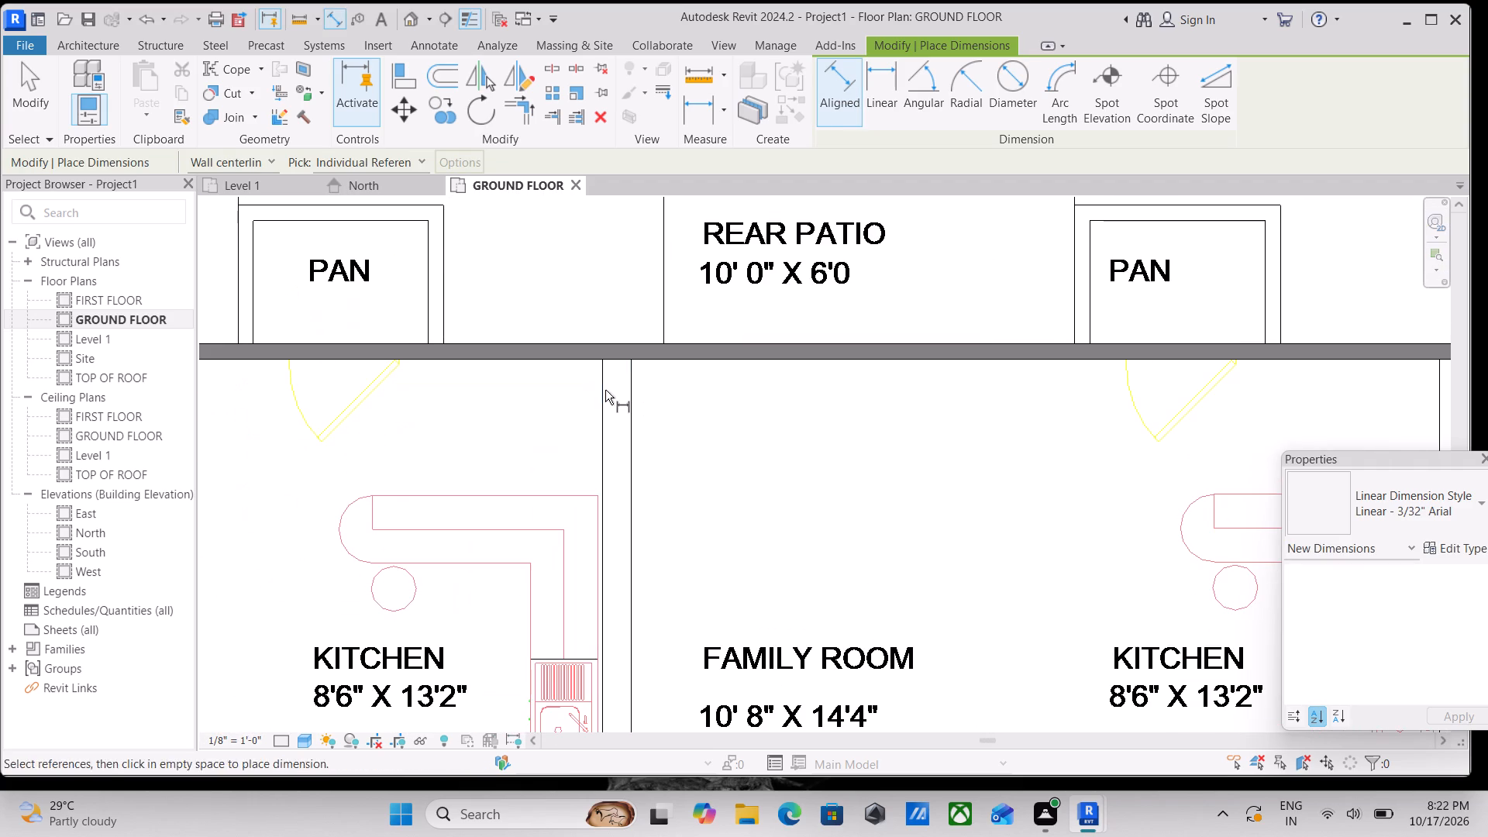
pyautogui.click(605, 401)
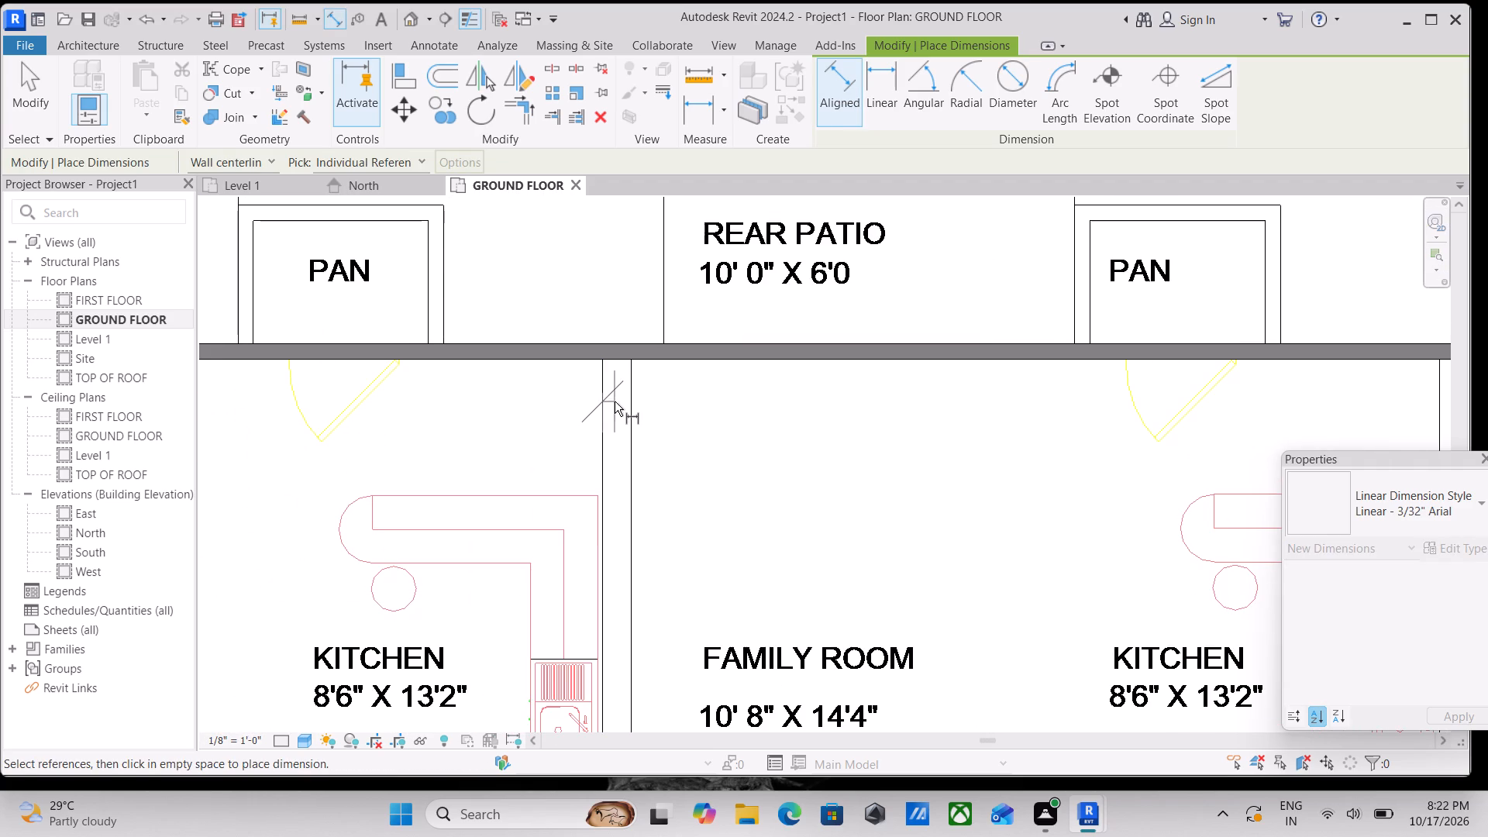
pyautogui.scroll(4, 619, 404)
pyautogui.click(639, 400)
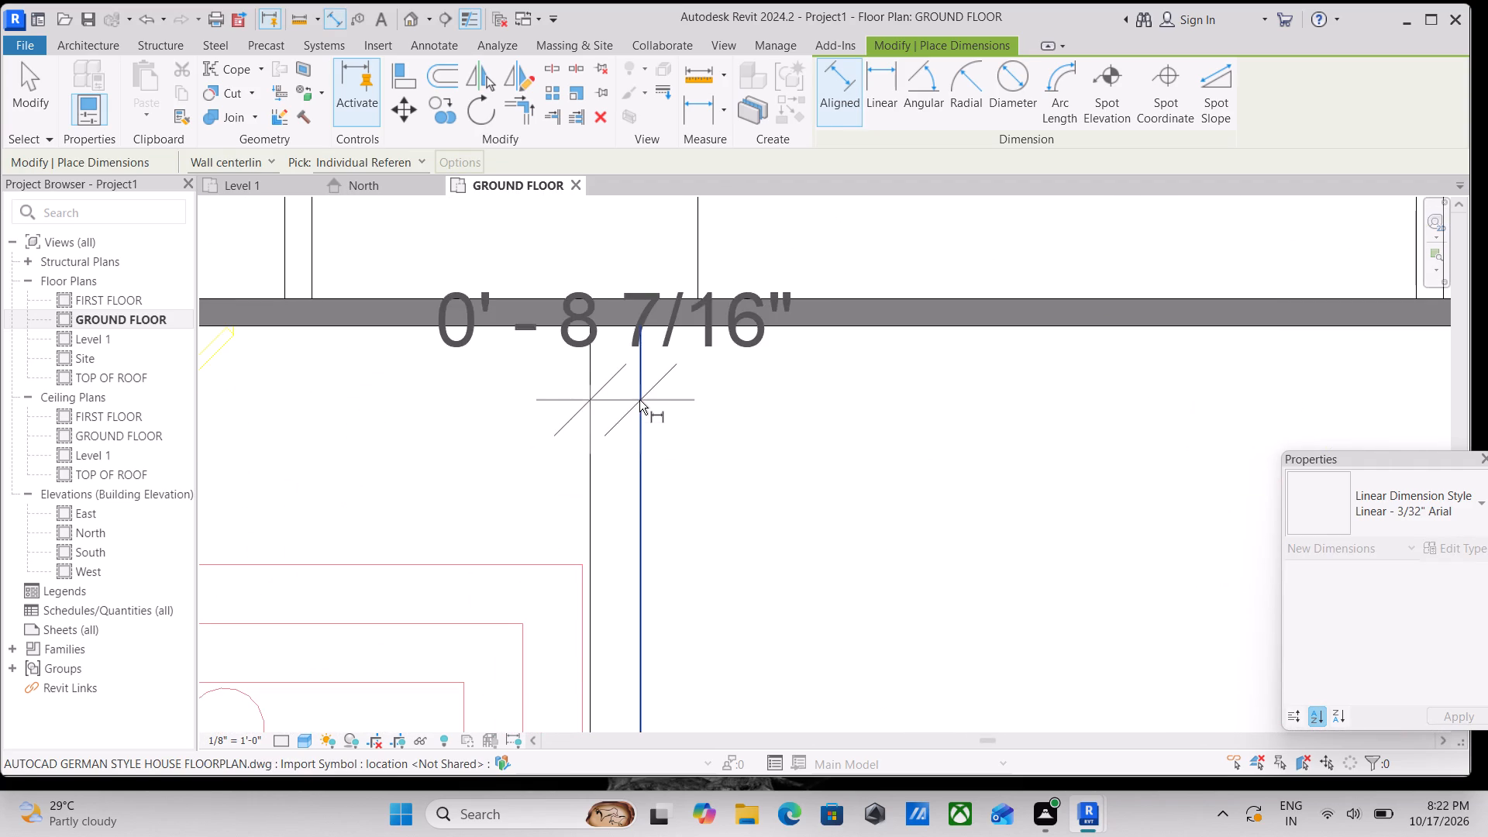
pyautogui.scroll(3, 618, 412)
pyautogui.scroll(-2, 618, 415)
pyautogui.scroll(2, 623, 455)
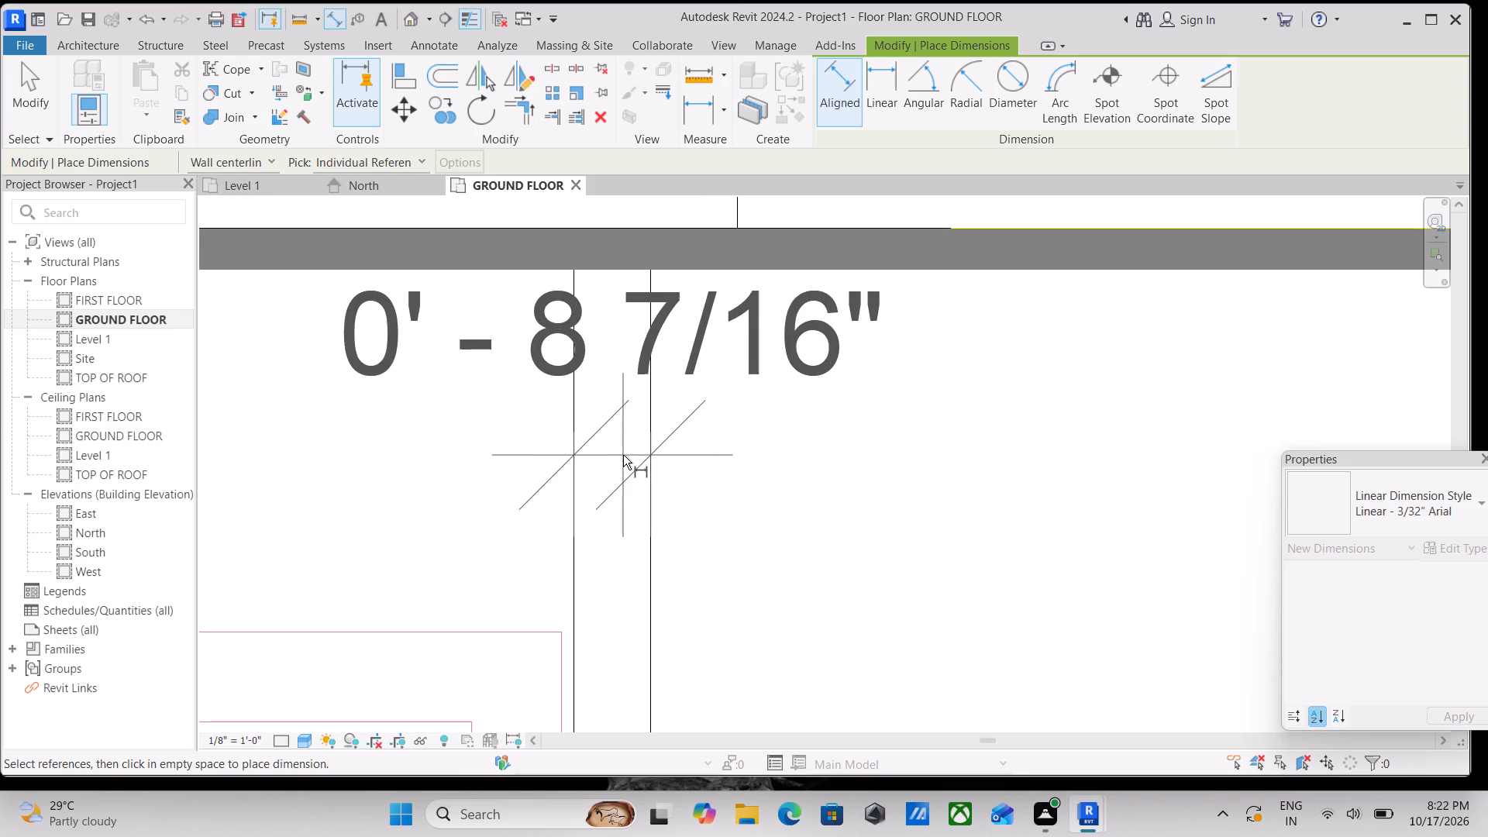
pyautogui.click(622, 444)
pyautogui.scroll(-3, 696, 425)
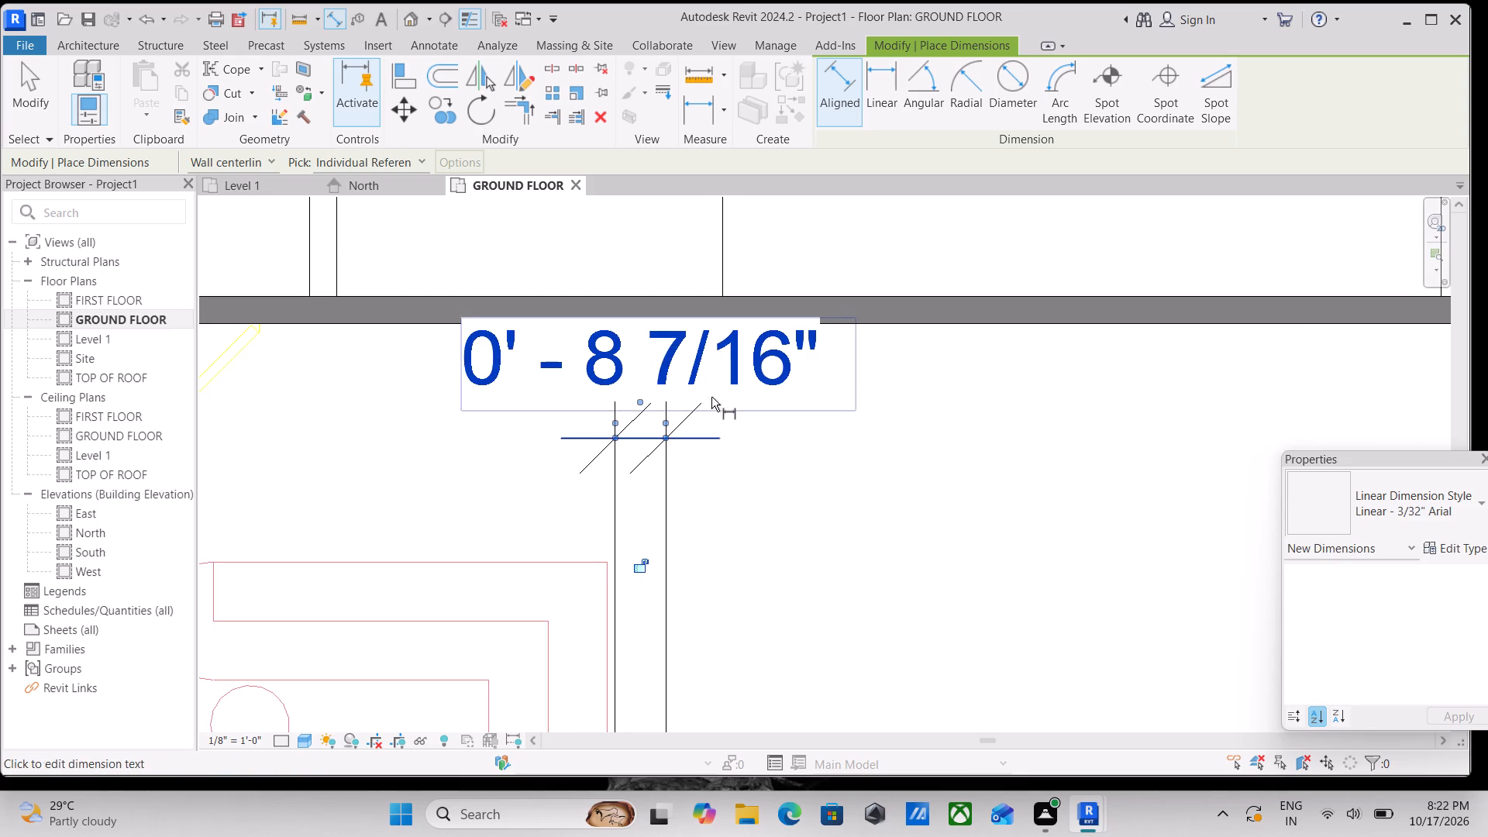
pyautogui.press('Escape')
pyautogui.press('Escape')
pyautogui.rightClick(763, 366)
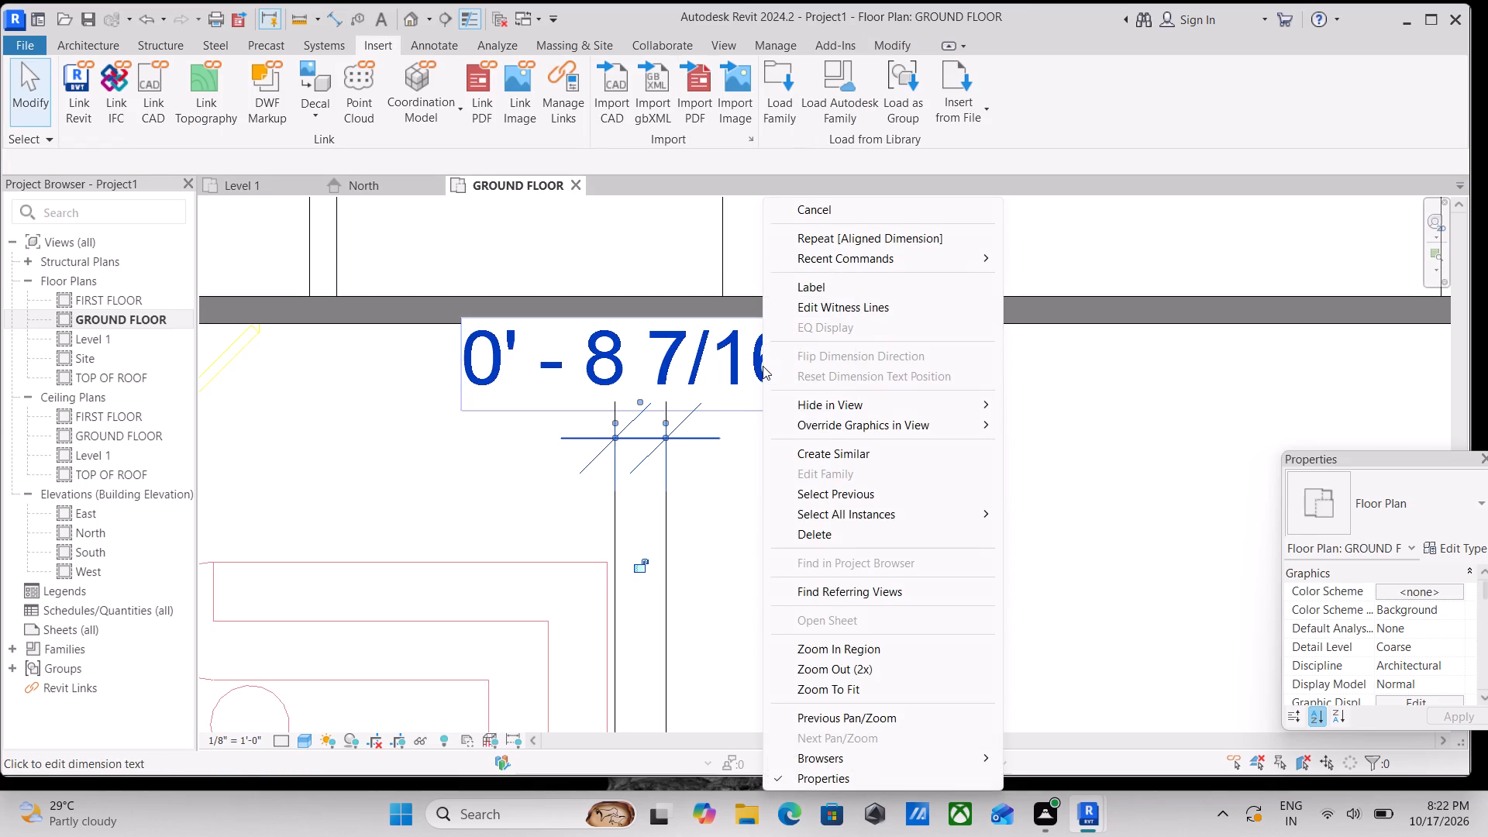
pyautogui.click(835, 536)
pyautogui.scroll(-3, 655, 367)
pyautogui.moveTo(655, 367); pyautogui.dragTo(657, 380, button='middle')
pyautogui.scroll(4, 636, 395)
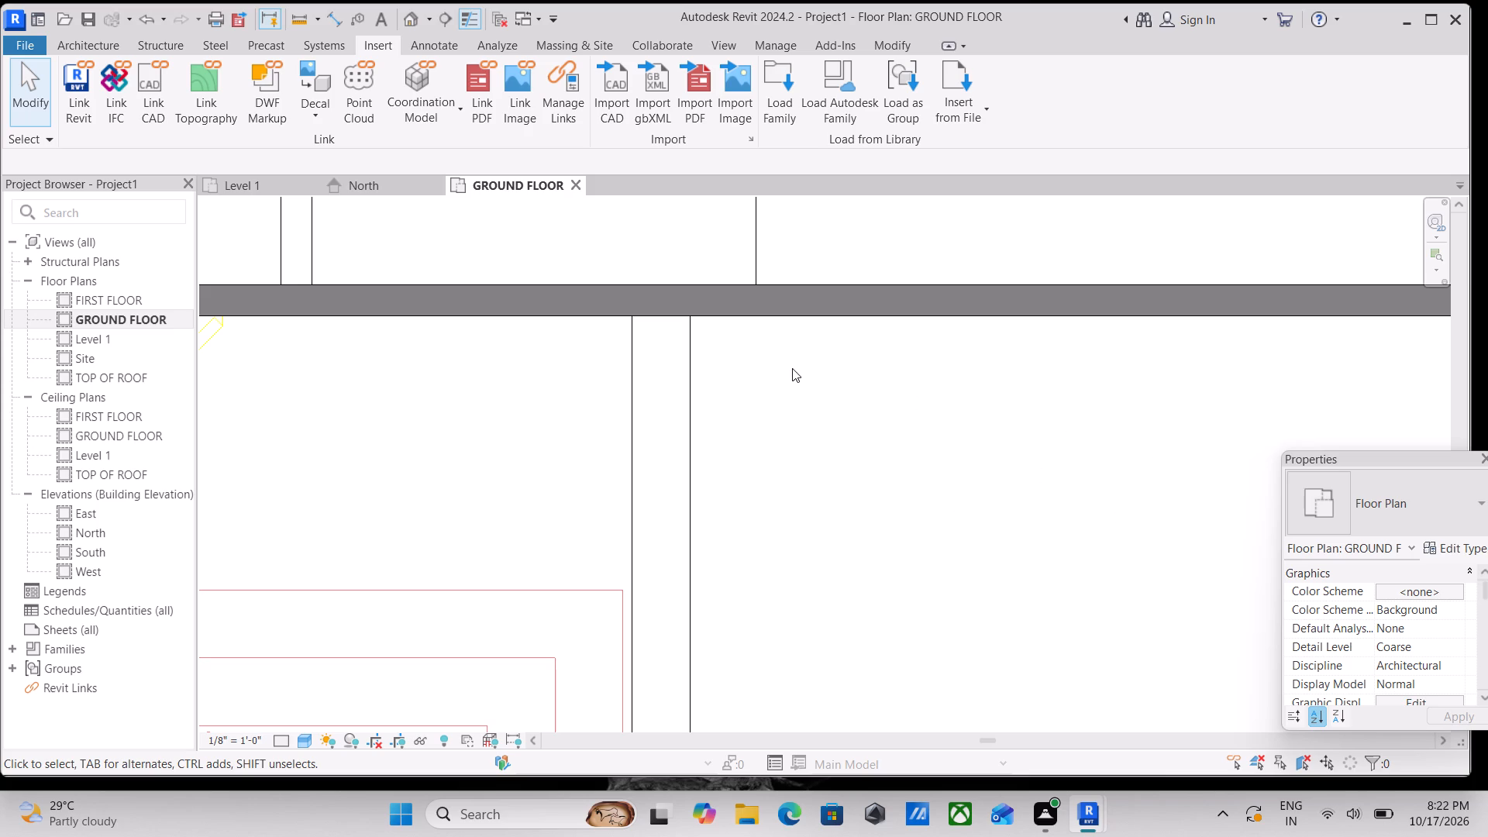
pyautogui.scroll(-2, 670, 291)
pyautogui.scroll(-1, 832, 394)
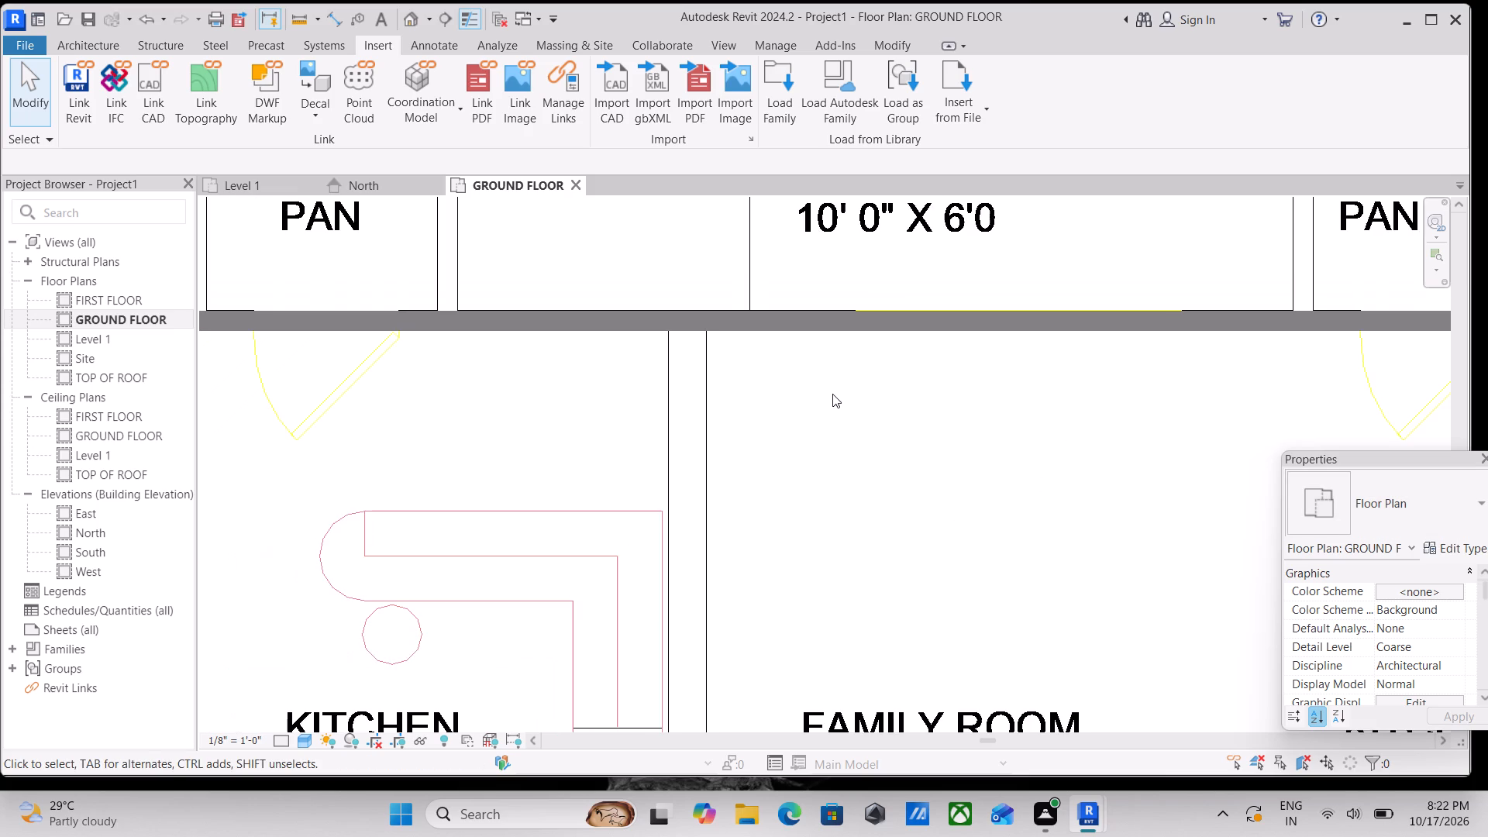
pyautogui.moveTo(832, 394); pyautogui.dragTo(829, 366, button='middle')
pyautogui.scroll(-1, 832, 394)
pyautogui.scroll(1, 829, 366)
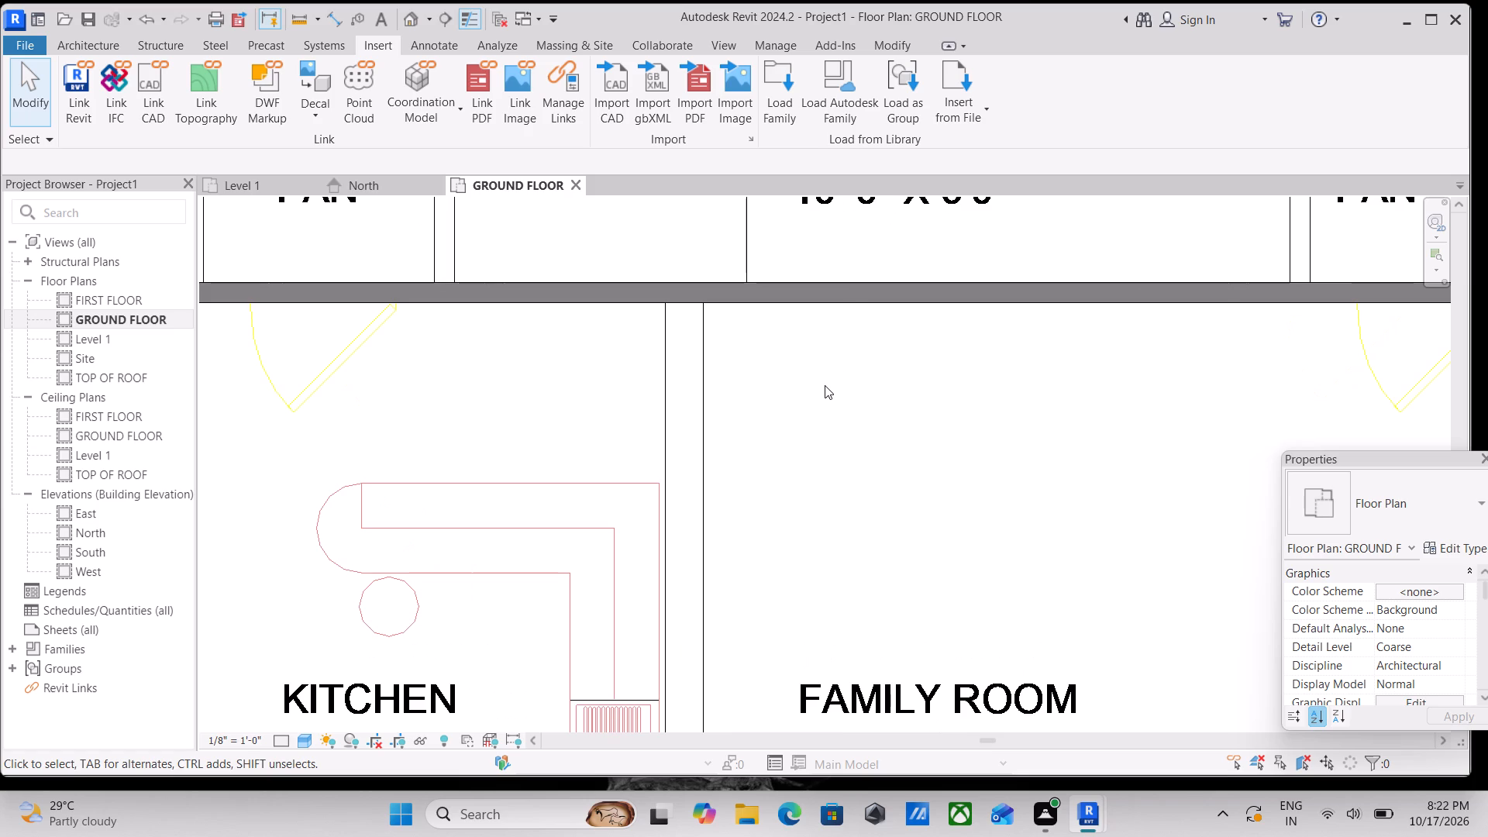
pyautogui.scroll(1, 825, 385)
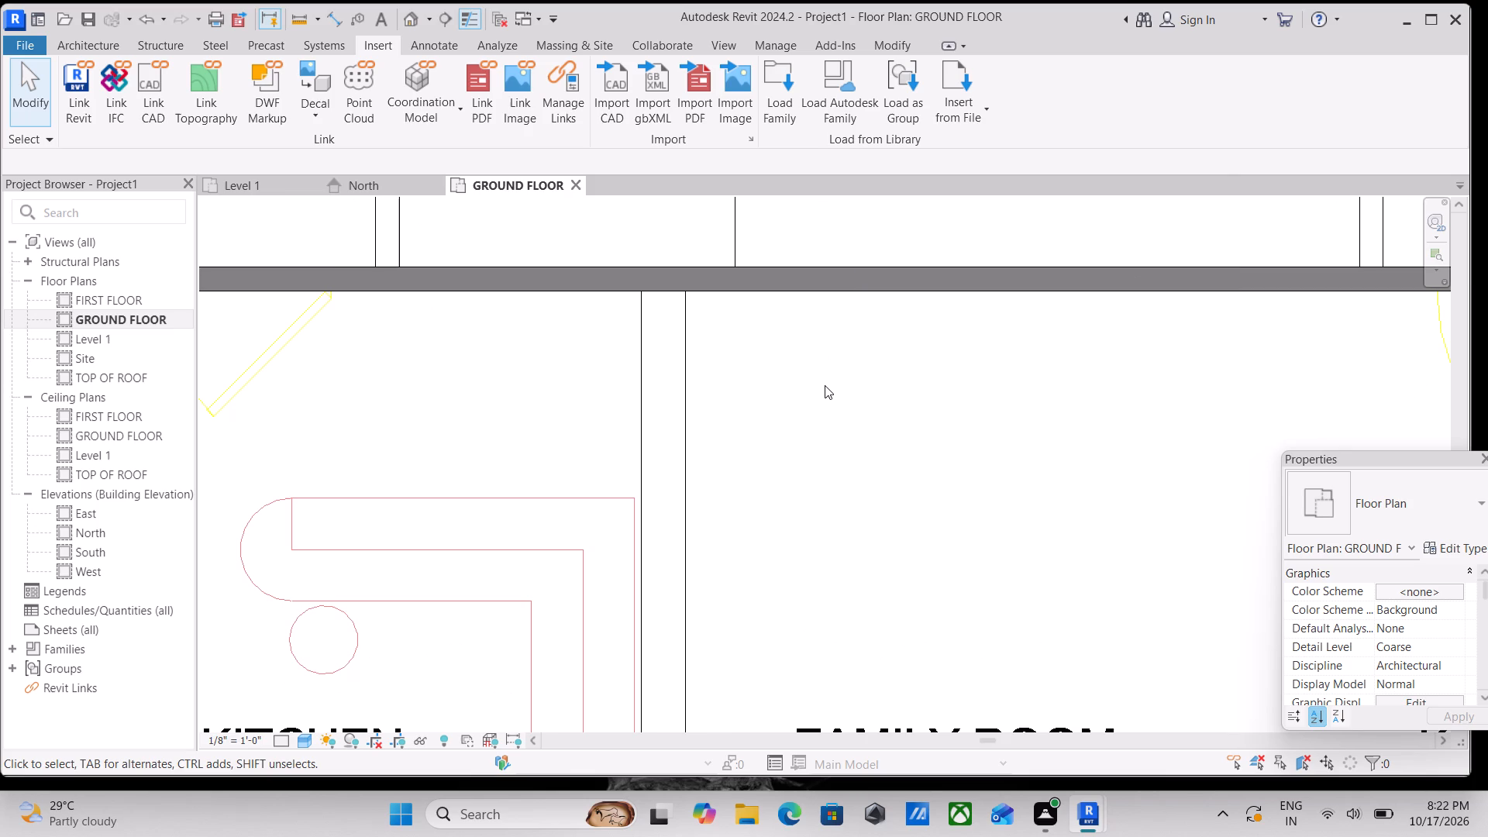
# Draw the party wall as exeterior wall 8" from the rear wall to the garage front wall, flipped to fill the linked plan's wall lines.
pyautogui.scroll(-3, 745, 446)
pyautogui.moveTo(740, 434); pyautogui.dragTo(749, 387, button='middle')
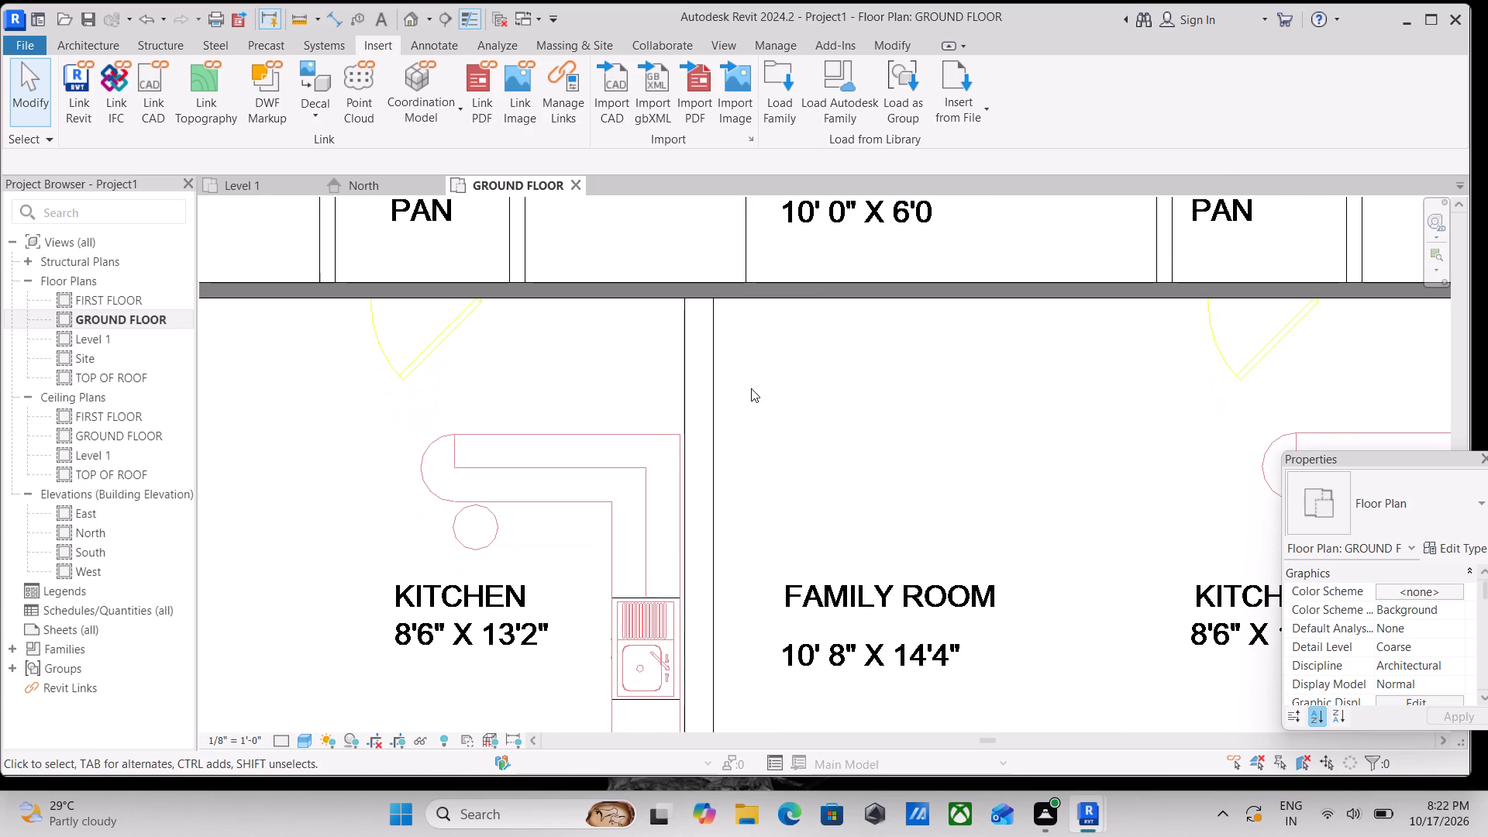
pyautogui.write('wa')
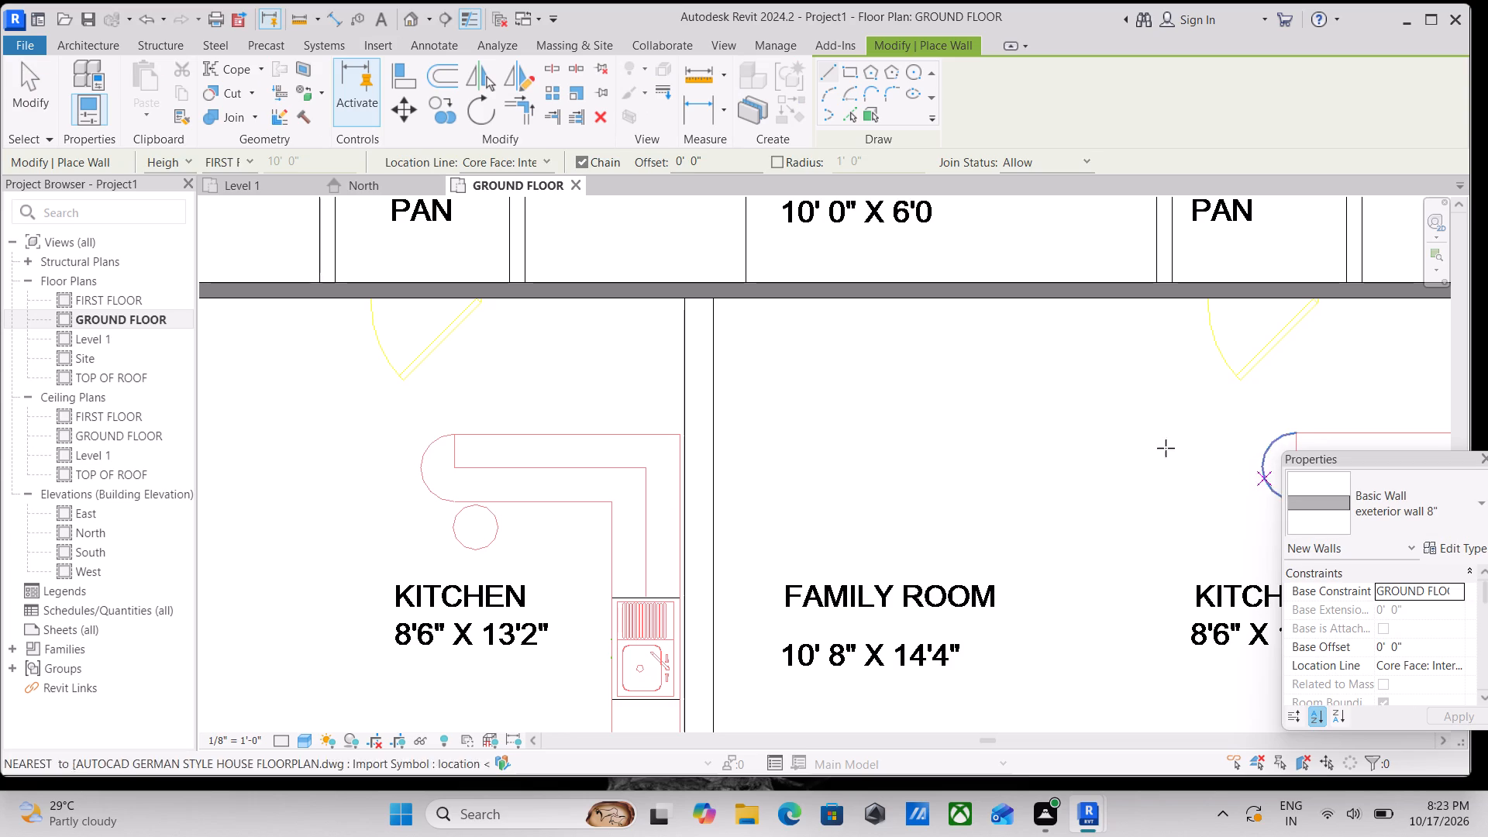
pyautogui.moveTo(715, 304); pyautogui.dragTo(715, 319)
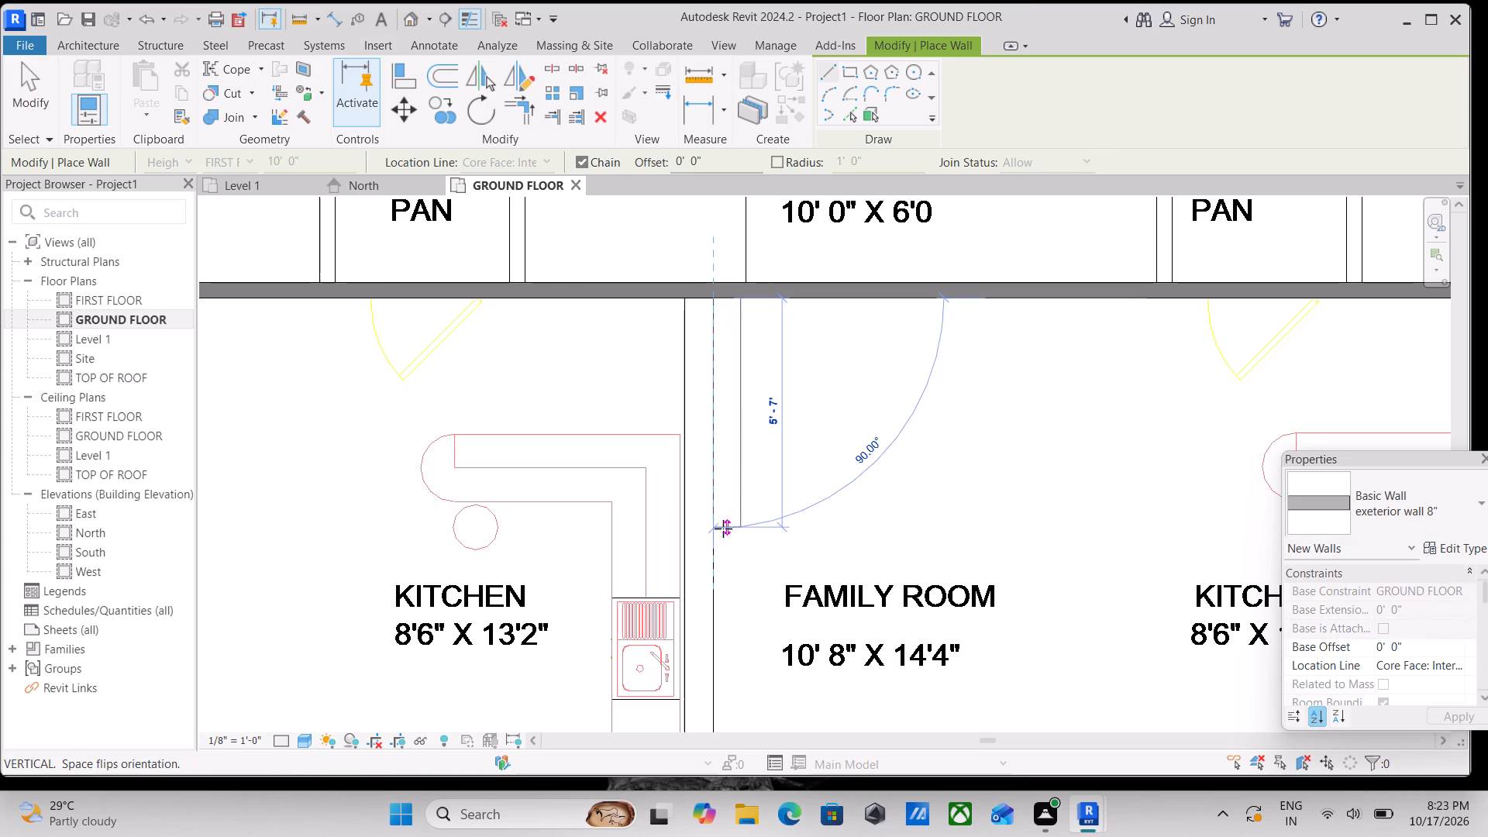
pyautogui.moveTo(725, 529); pyautogui.dragTo(722, 284, button='middle')
pyautogui.moveTo(728, 414); pyautogui.dragTo(709, 251, button='middle')
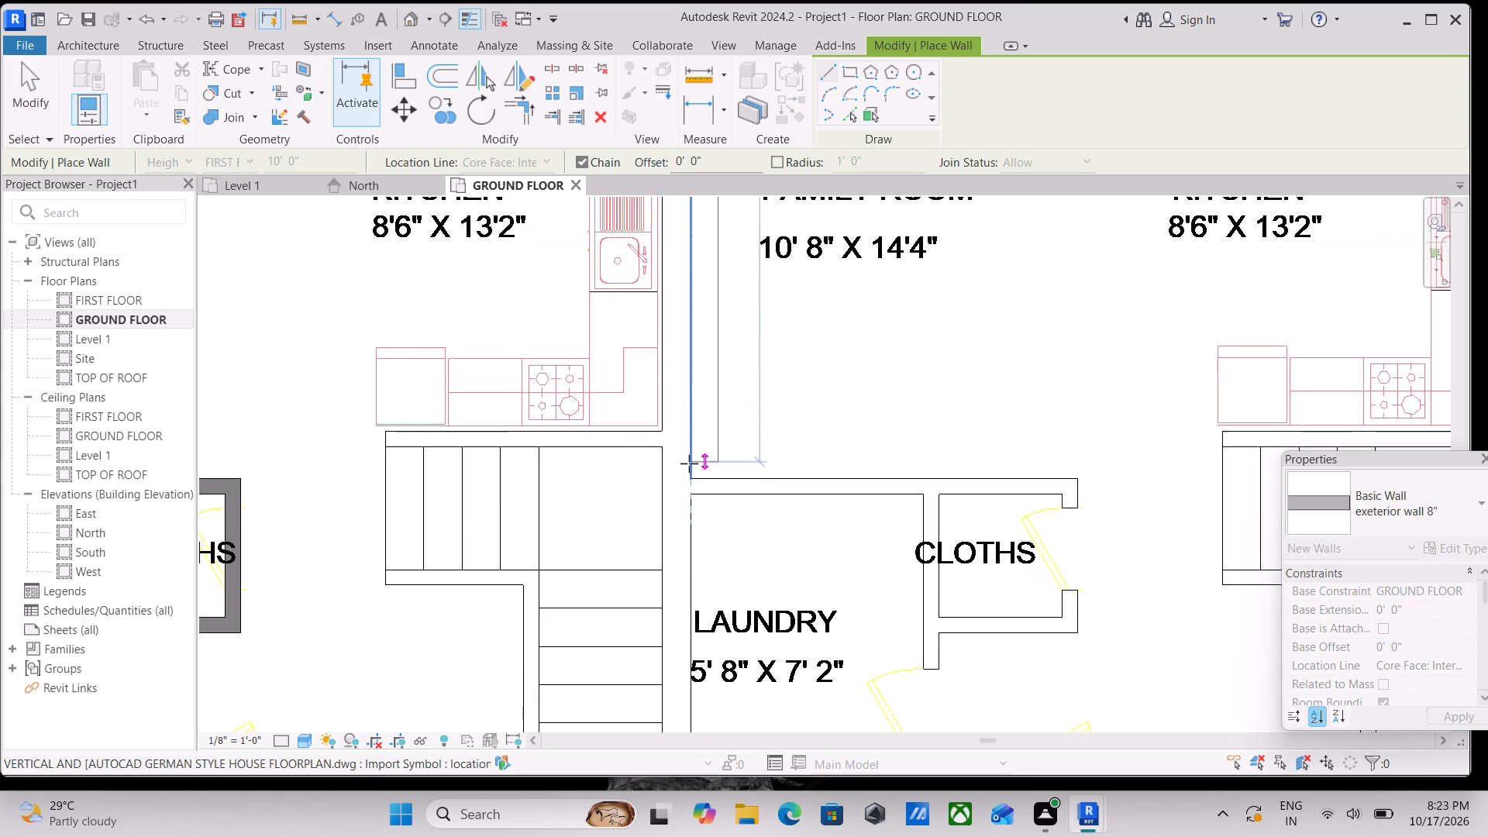
pyautogui.press('space')
pyautogui.moveTo(692, 479); pyautogui.dragTo(663, 250, button='middle')
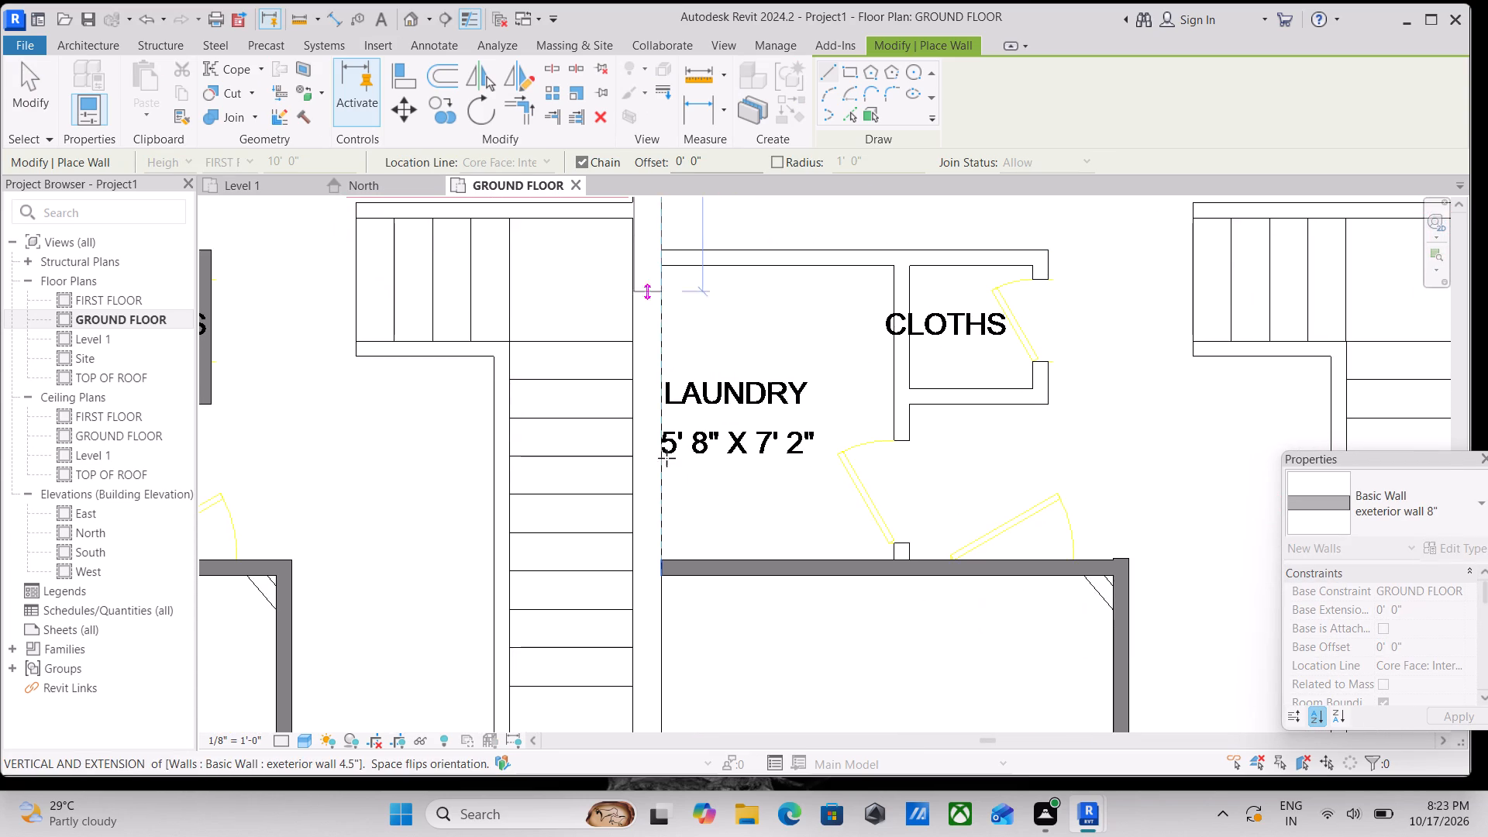
pyautogui.moveTo(663, 547); pyautogui.dragTo(685, 289, button='middle')
pyautogui.moveTo(676, 546); pyautogui.dragTo(682, 302, button='middle')
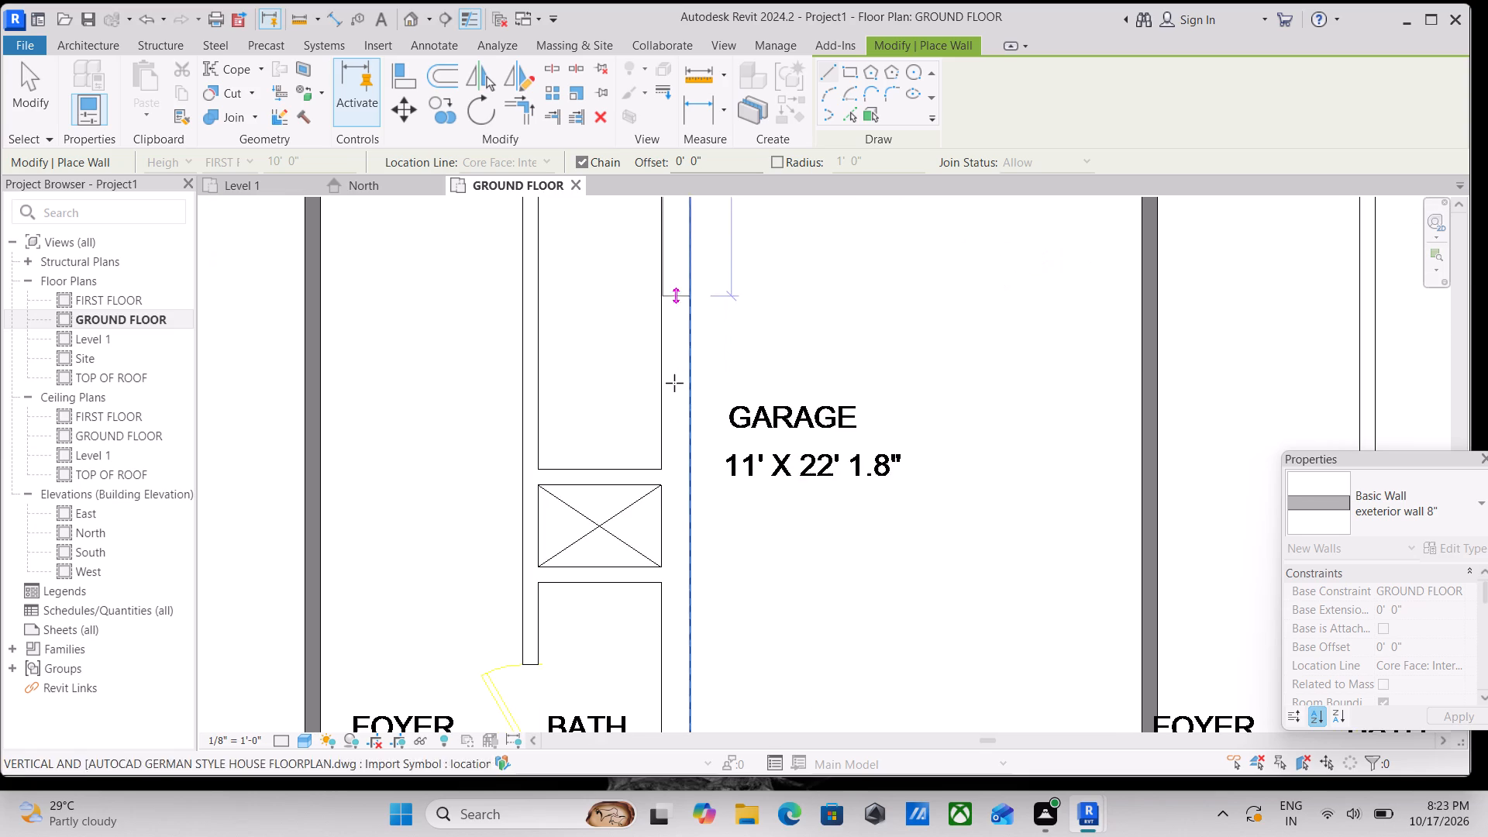
pyautogui.moveTo(658, 641); pyautogui.dragTo(701, 283, button='middle')
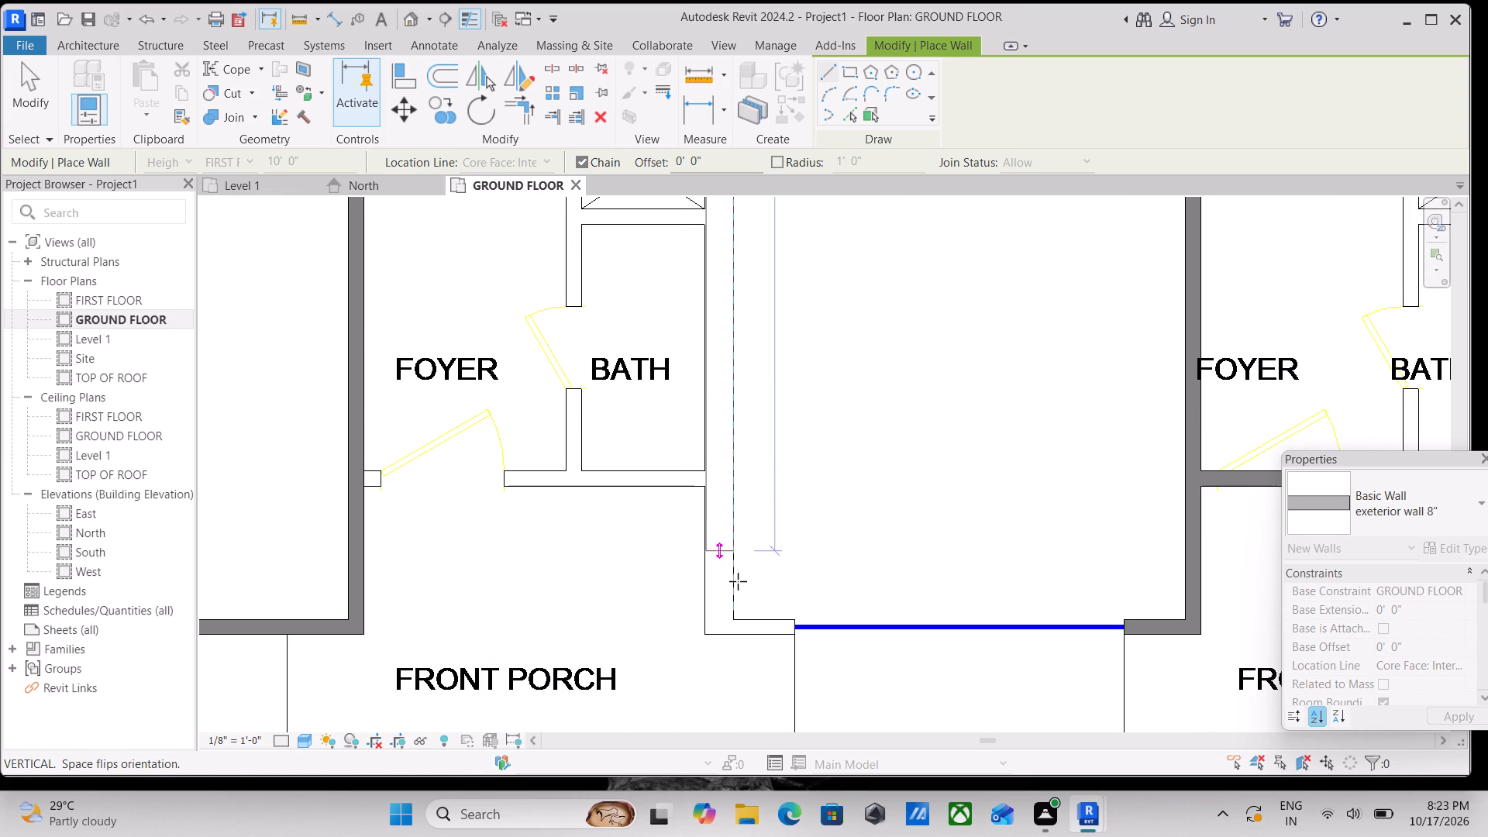
pyautogui.moveTo(733, 598); pyautogui.dragTo(734, 474, button='middle')
pyautogui.scroll(2, 740, 498)
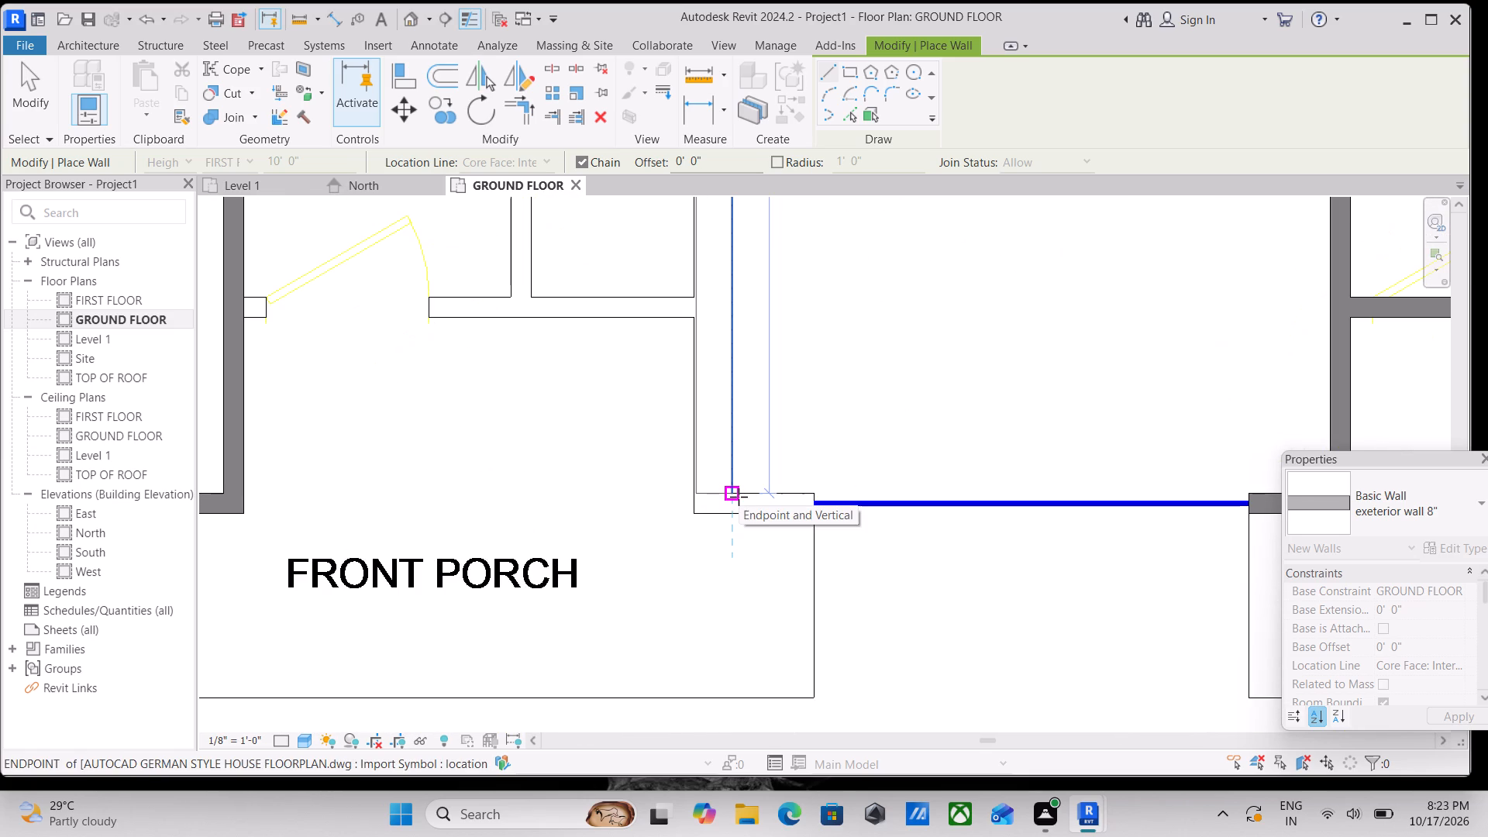
pyautogui.click(739, 497)
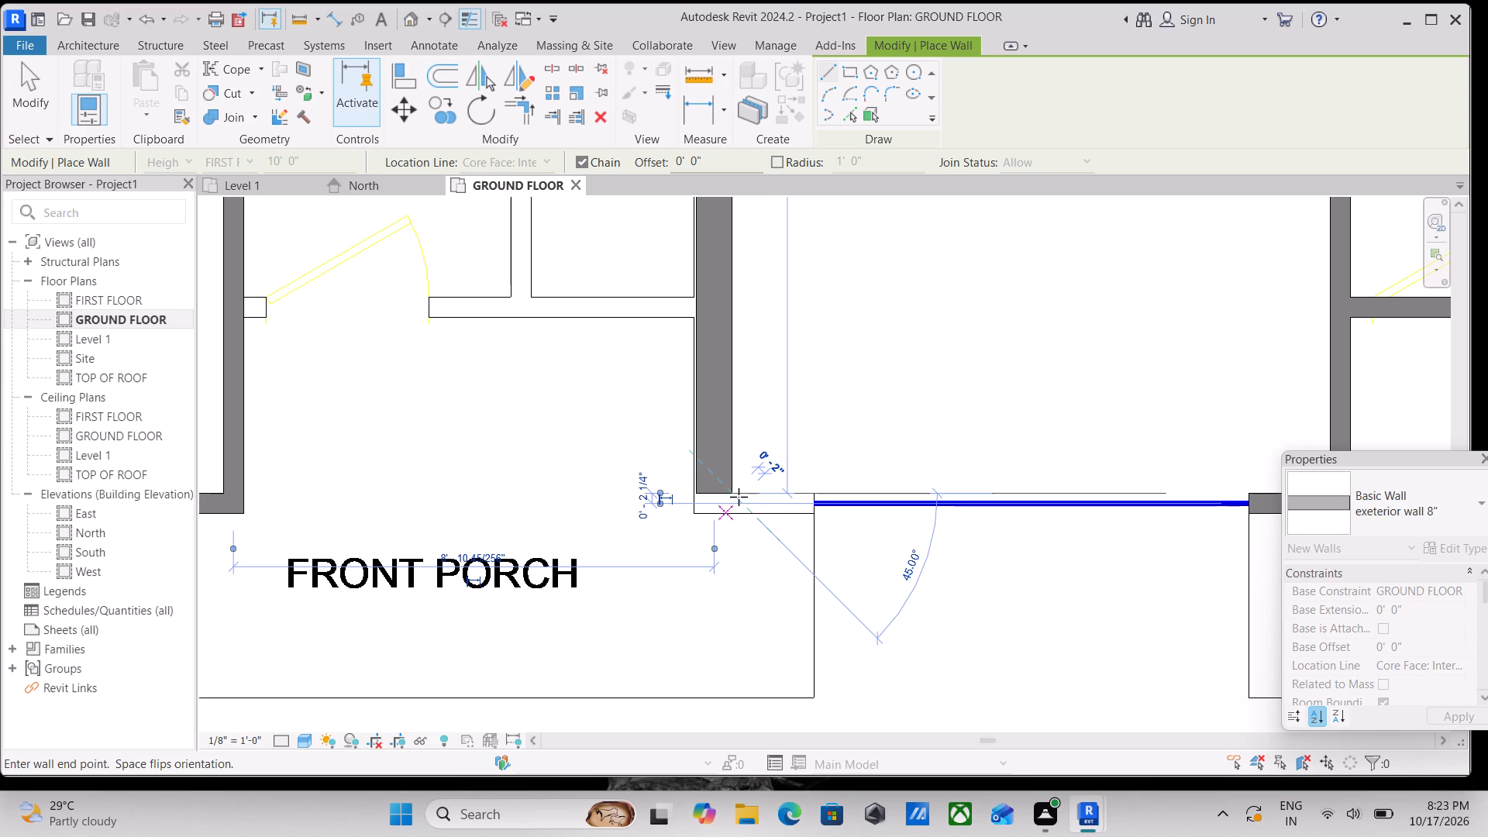
pyautogui.scroll(-1, 835, 511)
pyautogui.press('Escape')
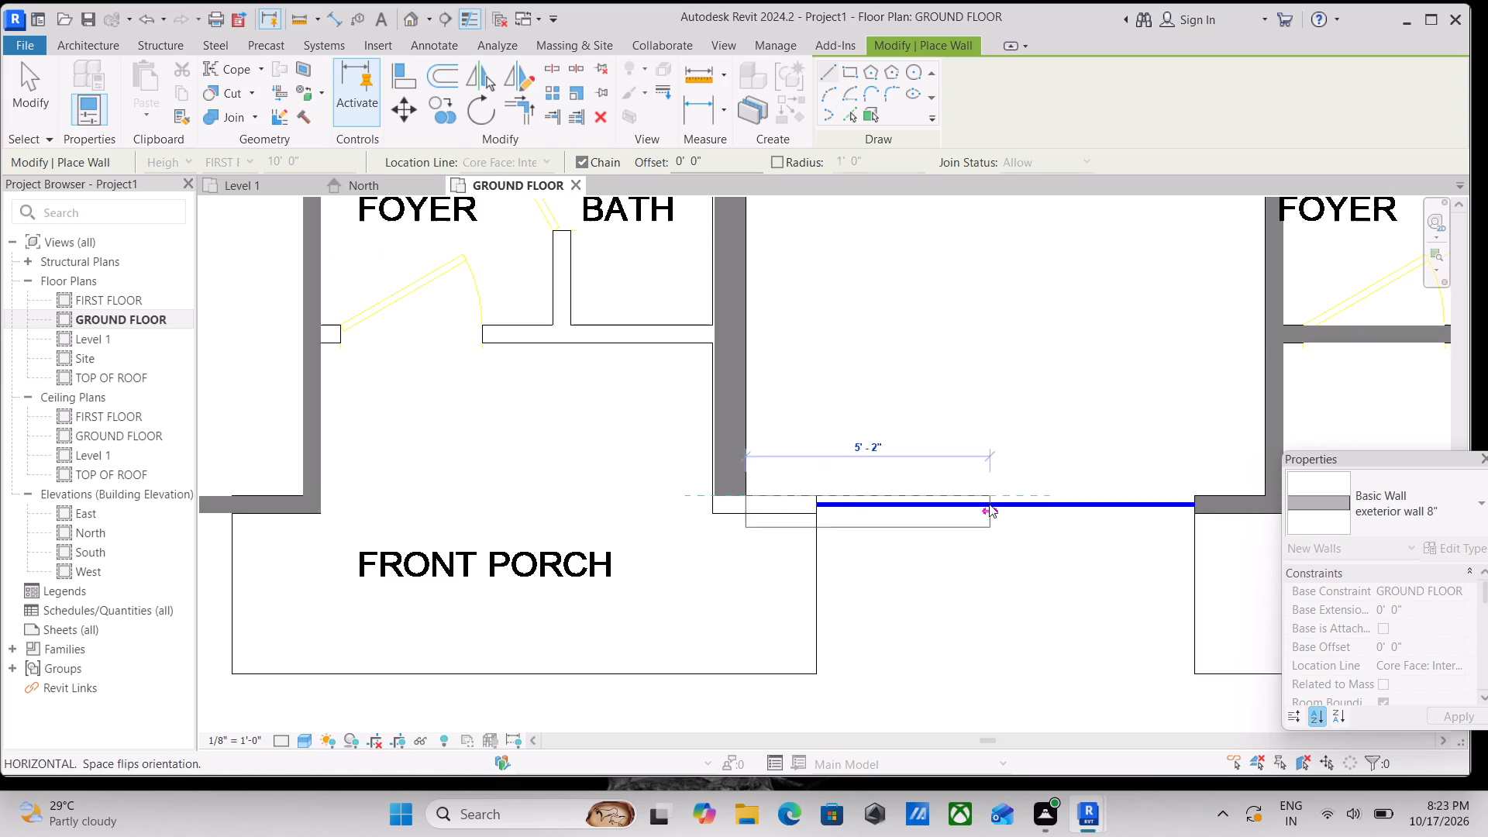
# Draw the second garage's short front wall as exeterior wall 4.5", about 2'-2" from the garage door opening to the party wall's outer corner.
pyautogui.scroll(-3, 943, 483)
pyautogui.scroll(-3, 821, 463)
pyautogui.moveTo(828, 464); pyautogui.dragTo(1010, 477, button='middle')
pyautogui.scroll(3, 1083, 505)
pyautogui.scroll(3, 987, 514)
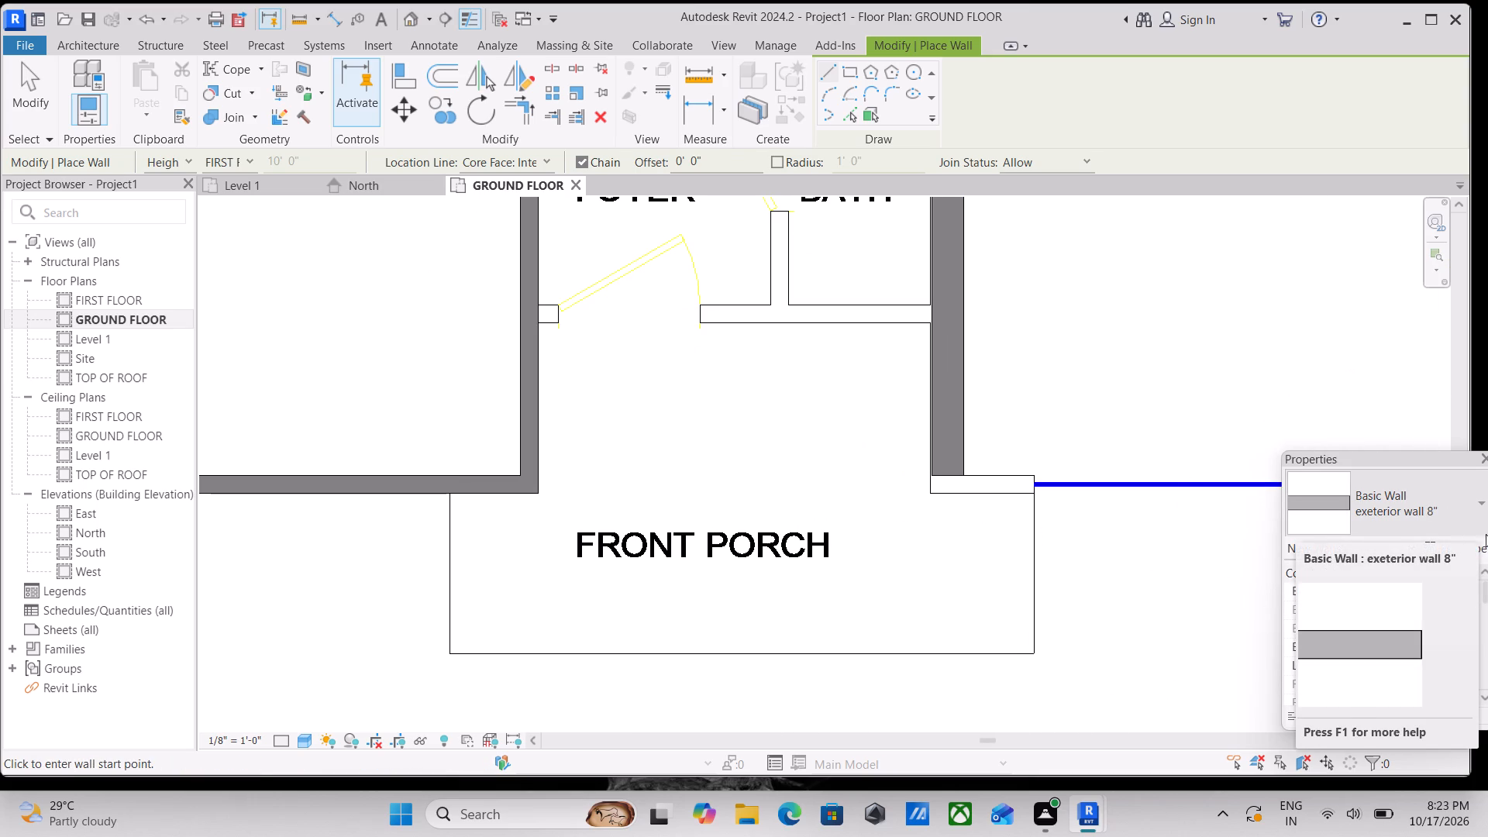
pyautogui.click(1450, 516)
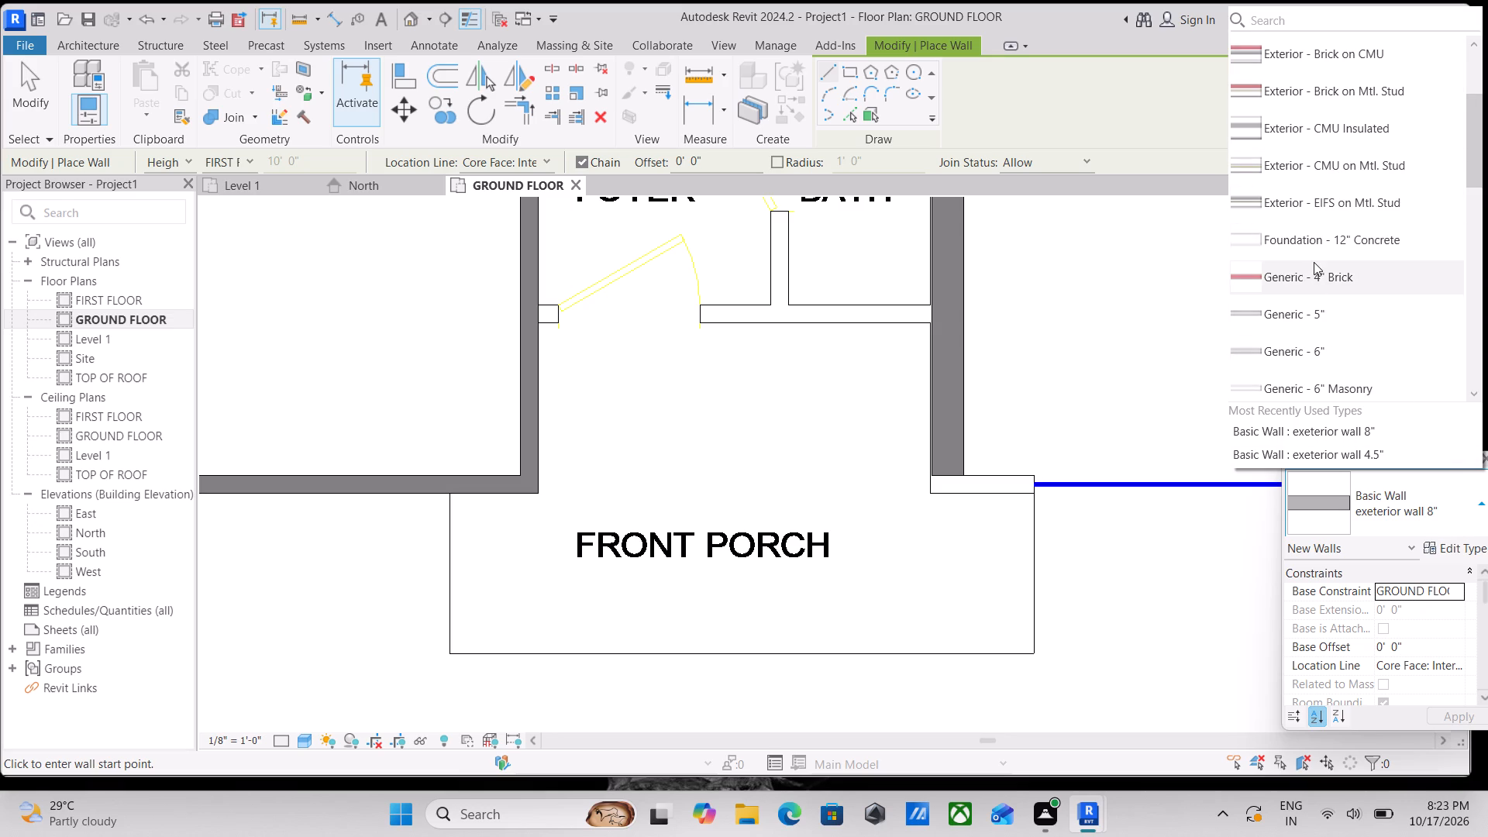
pyautogui.scroll(5, 1314, 262)
pyautogui.click(1354, 74)
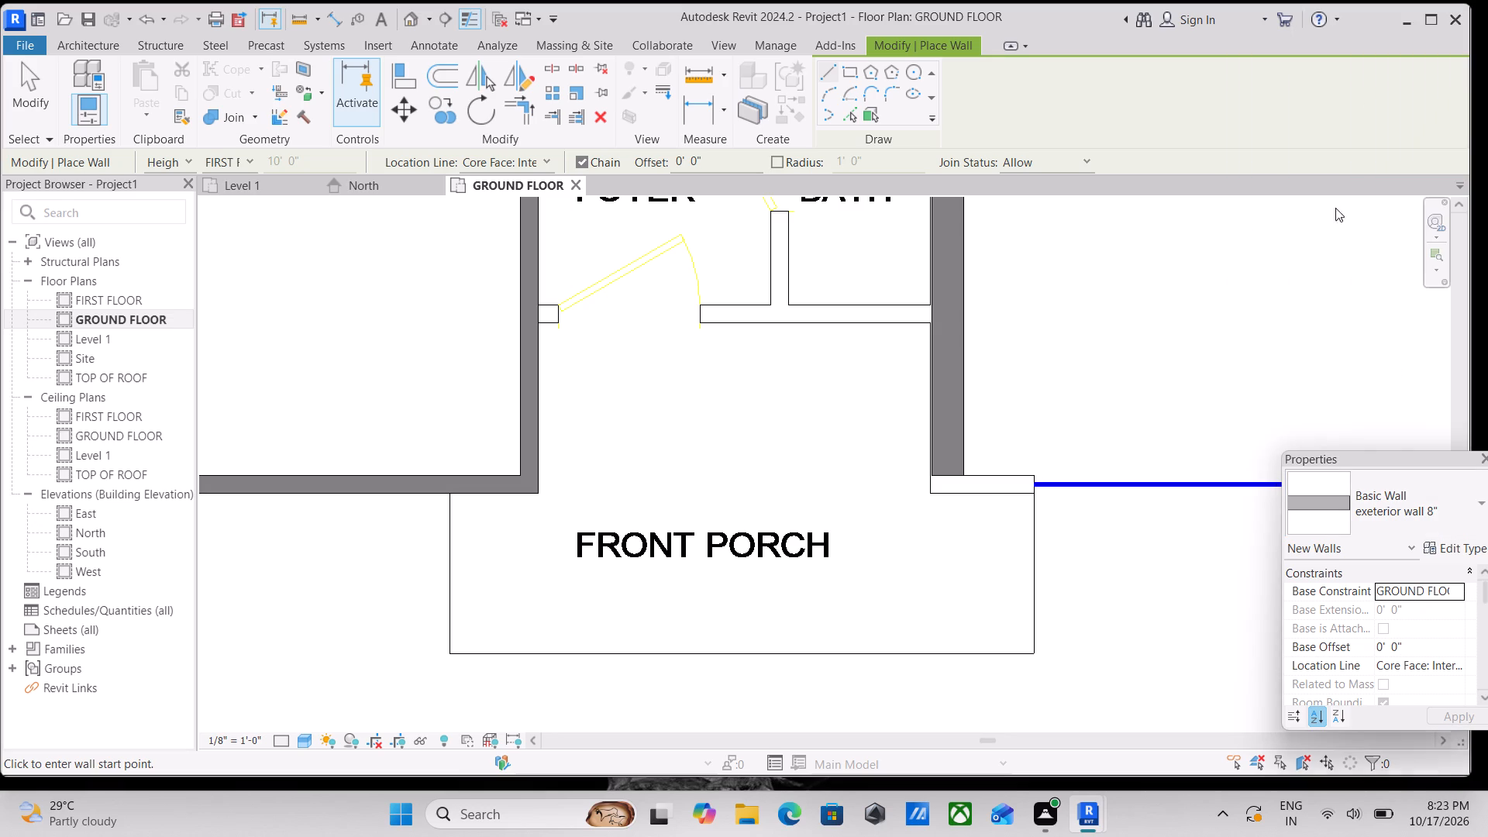
pyautogui.scroll(2, 1059, 487)
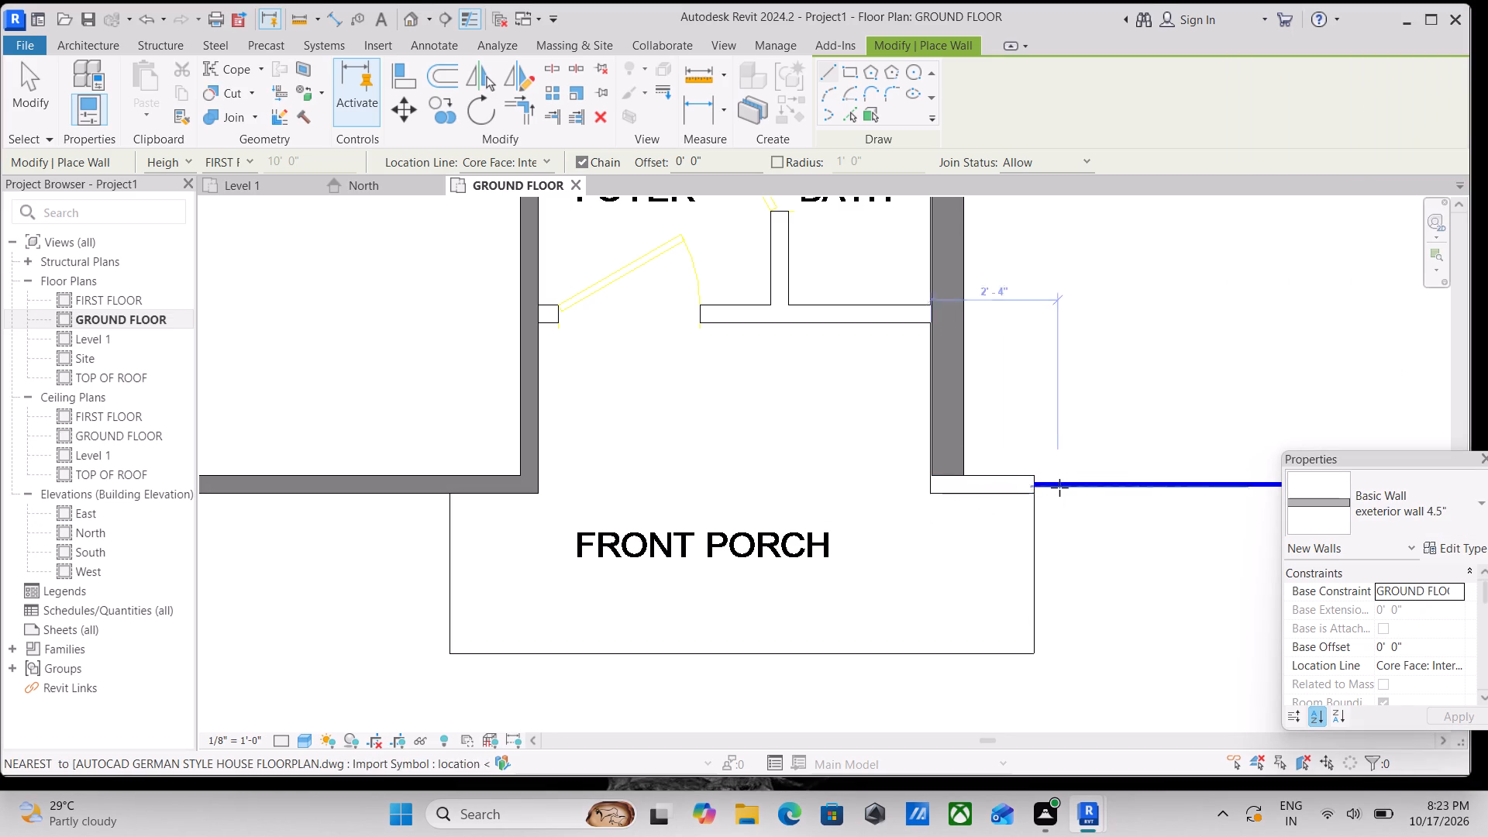
pyautogui.scroll(4, 1059, 487)
pyautogui.click(1022, 493)
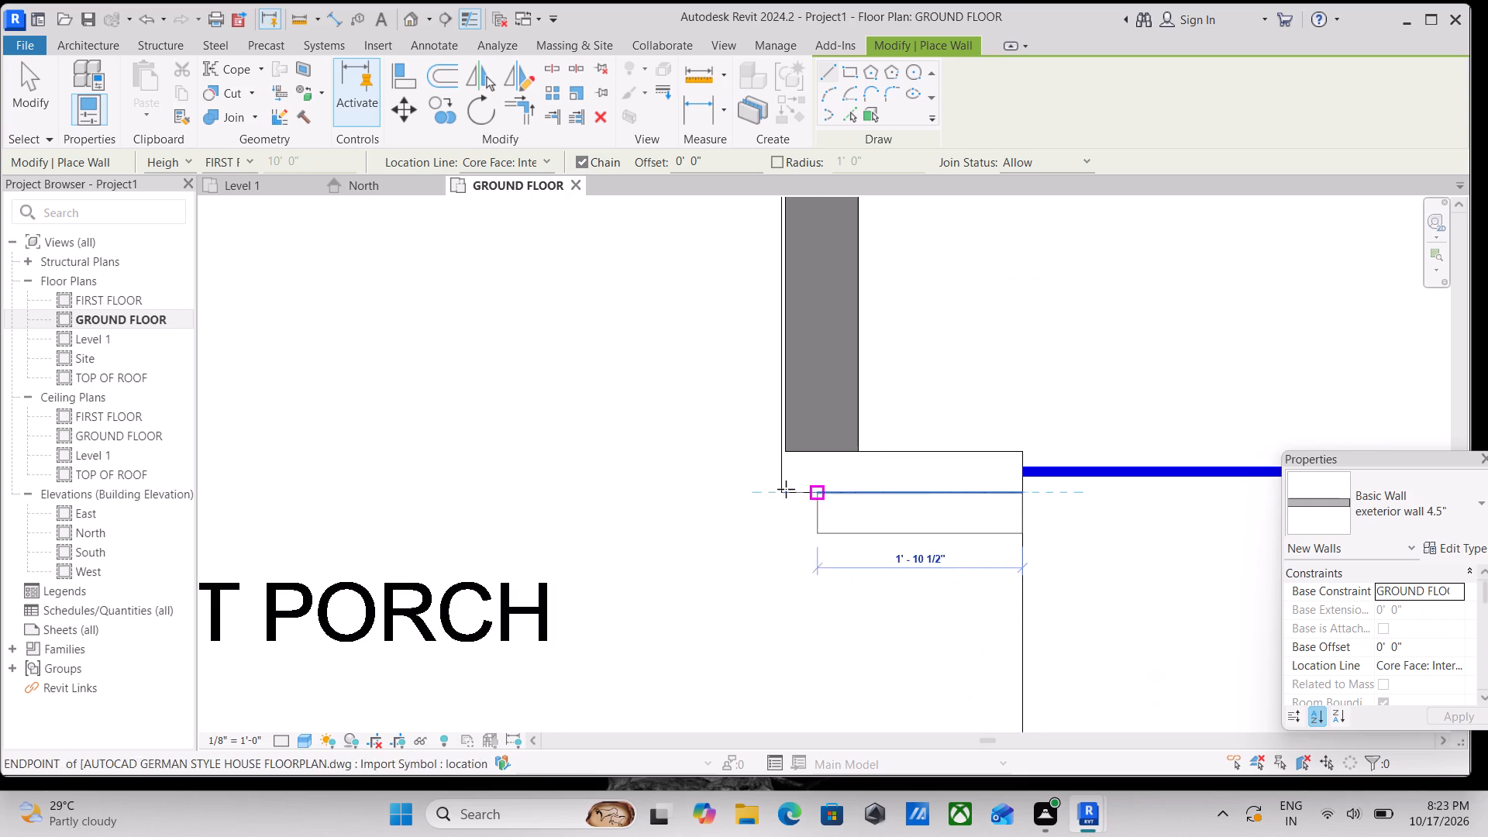
pyautogui.press('space')
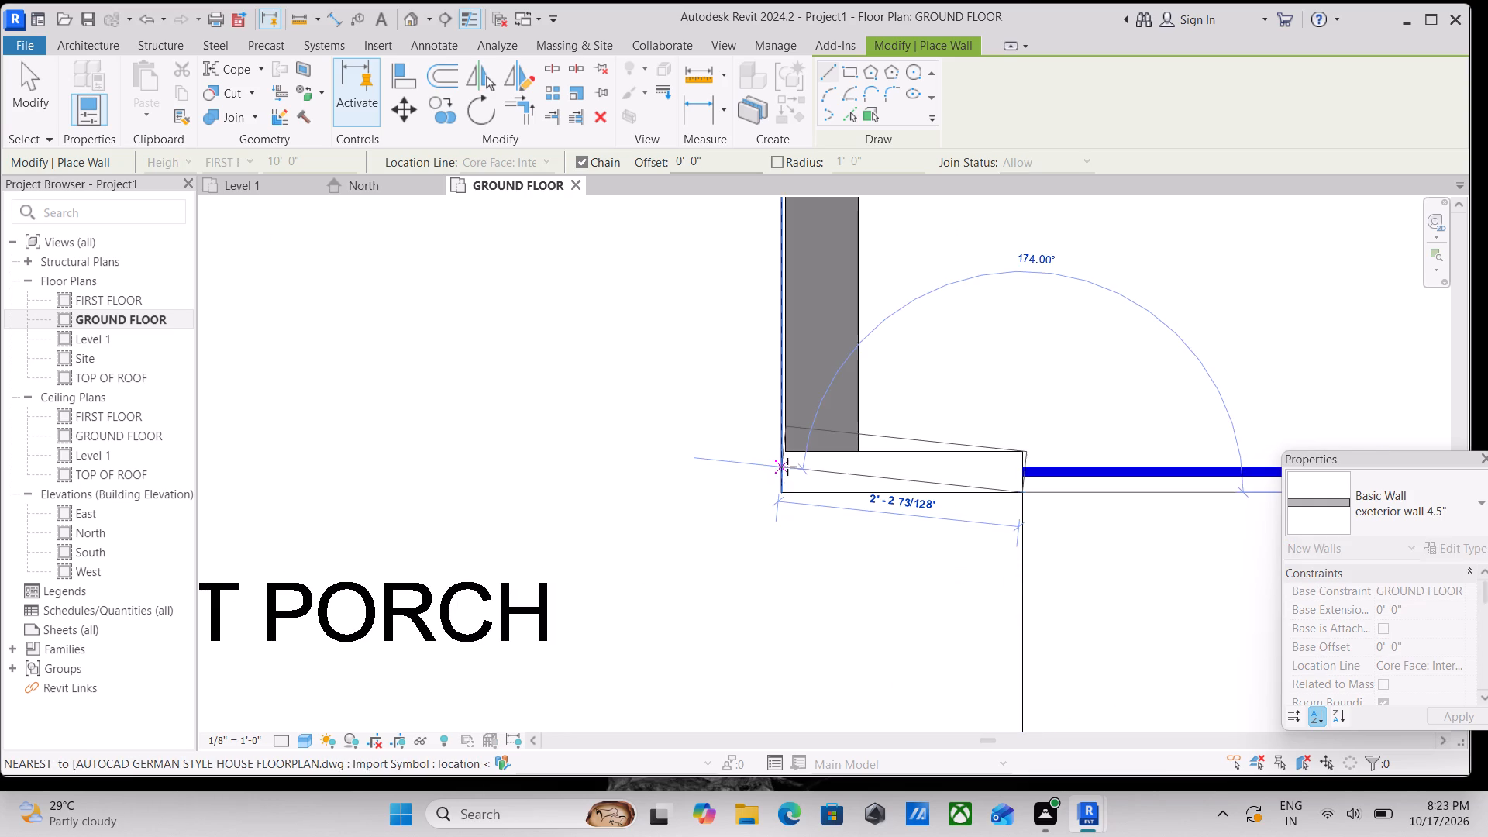
pyautogui.click(784, 492)
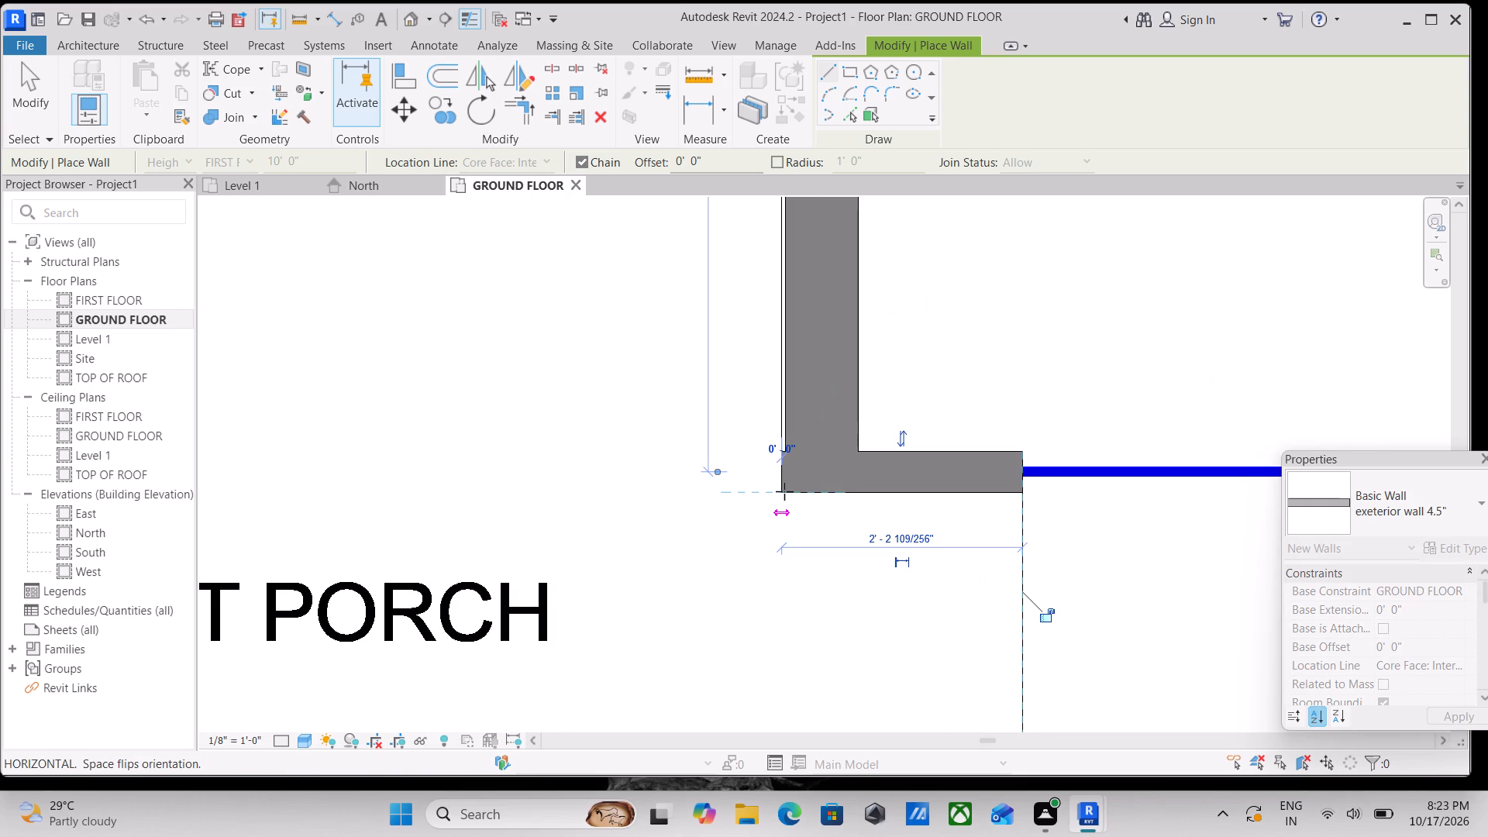
pyautogui.scroll(-3, 784, 491)
pyautogui.press('Escape')
pyautogui.scroll(-8, 800, 437)
pyautogui.moveTo(797, 392); pyautogui.dragTo(808, 511, button='middle')
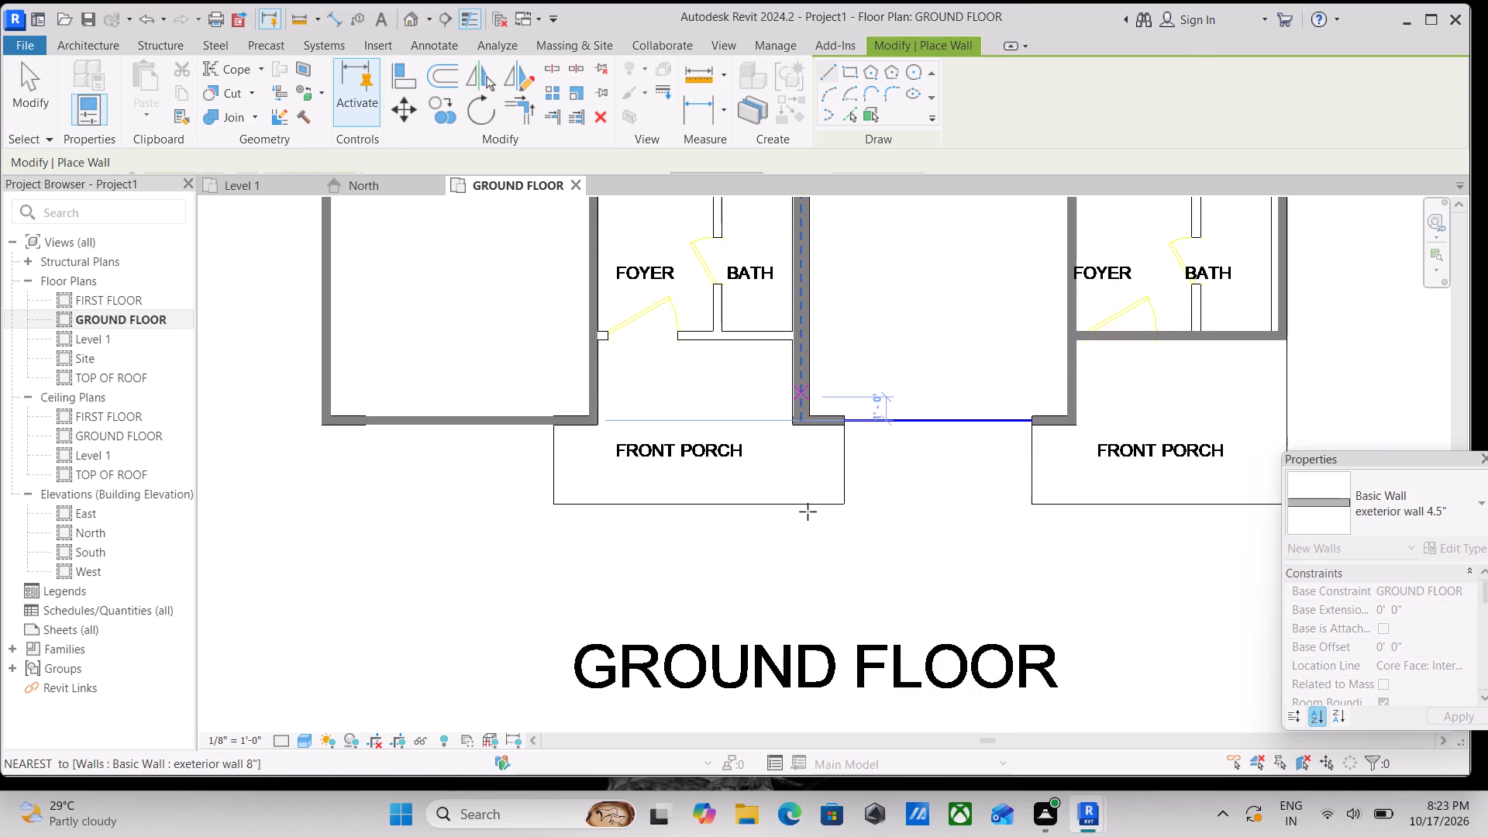
# Draw an exeterior wall 4.5" between the first unit's kitchen and stairs, about 6'-9" from the party wall to the stair's end.
pyautogui.moveTo(808, 511); pyautogui.dragTo(816, 594, button='middle')
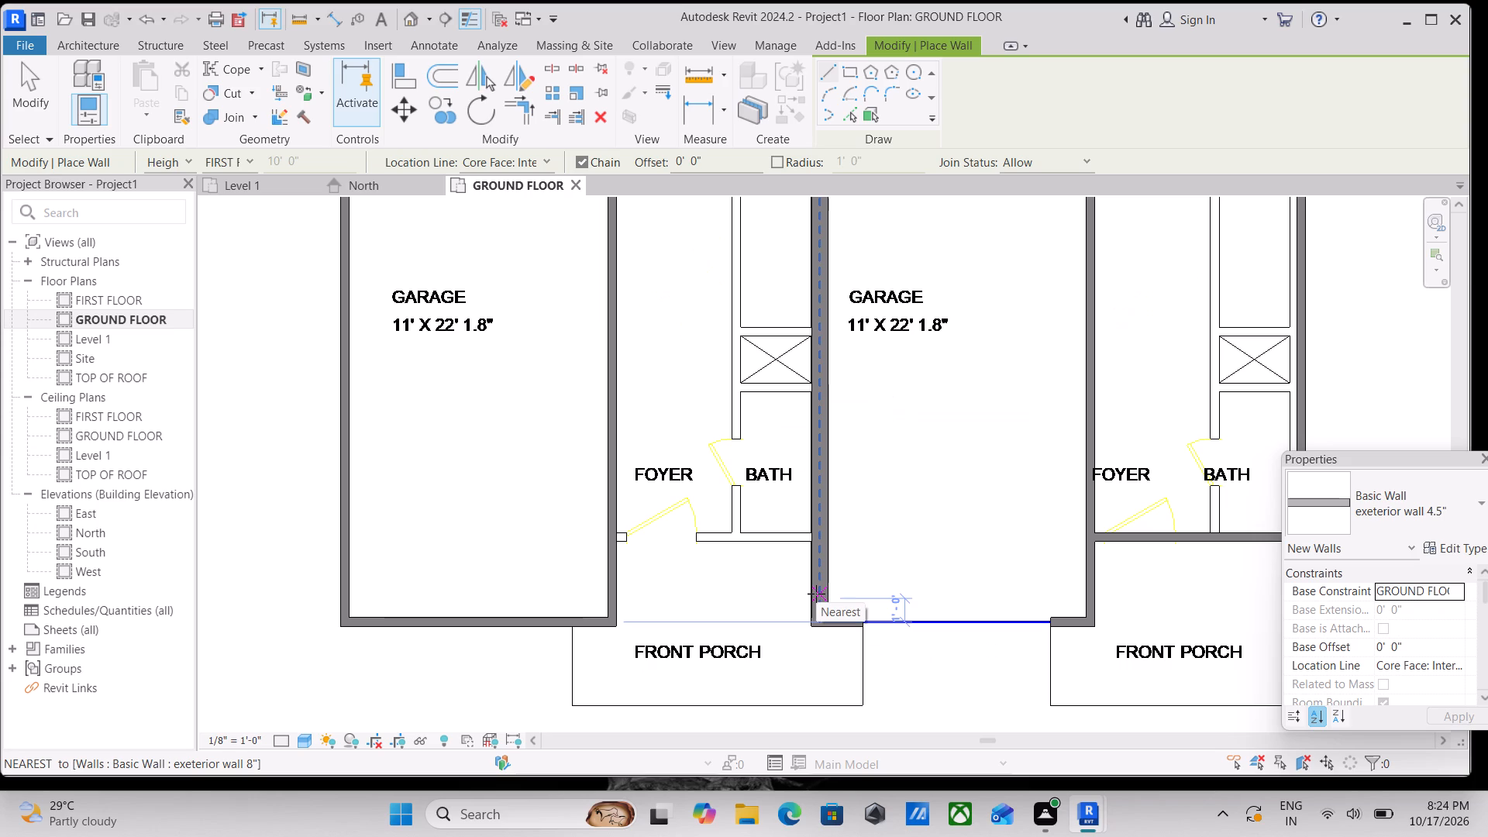
pyautogui.scroll(-3, 868, 494)
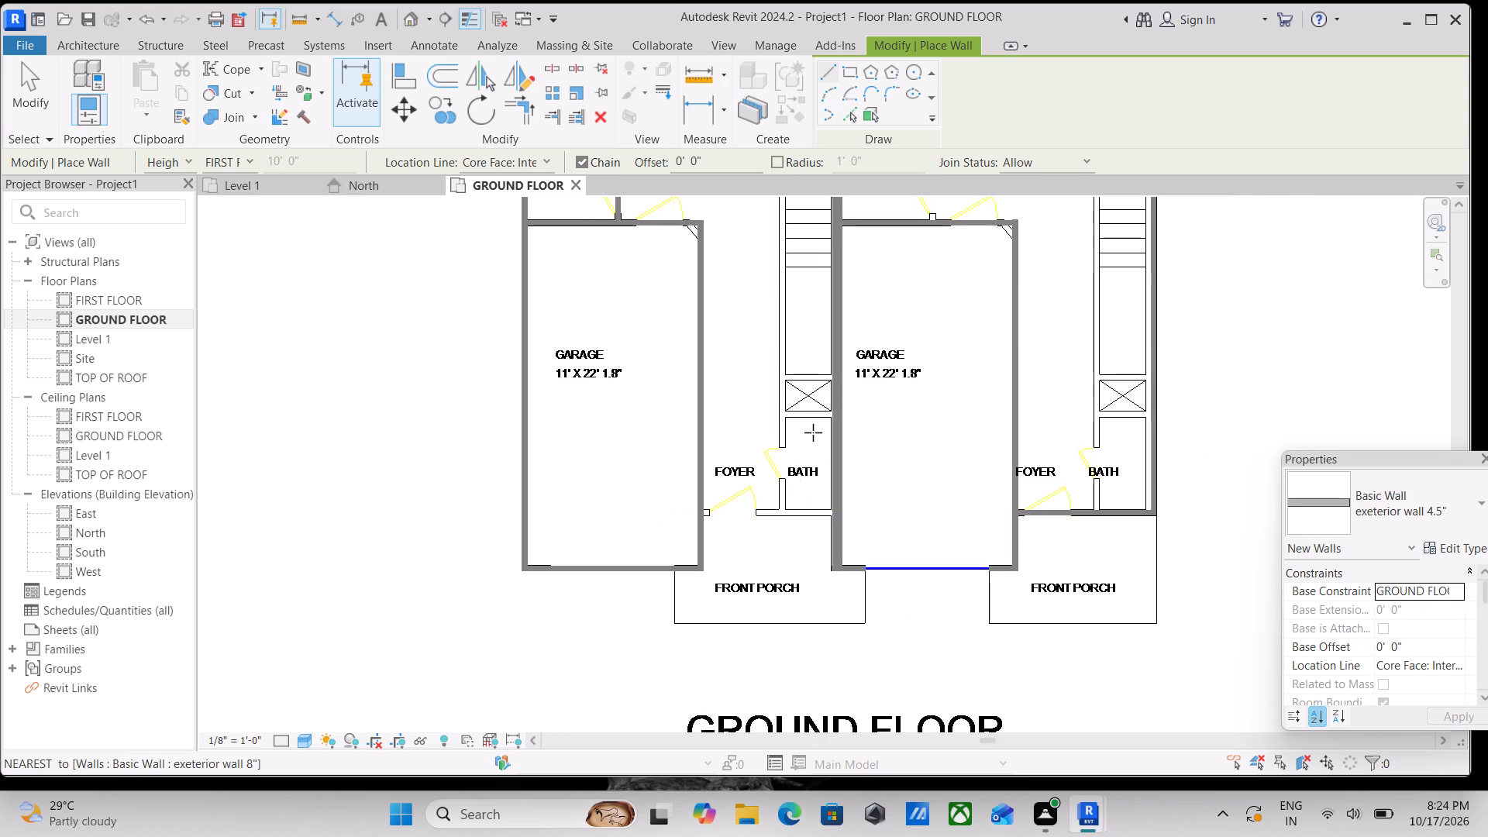
pyautogui.scroll(-2, 812, 432)
pyautogui.moveTo(814, 441); pyautogui.dragTo(842, 615, button='middle')
pyautogui.scroll(2, 822, 418)
pyautogui.scroll(3, 794, 326)
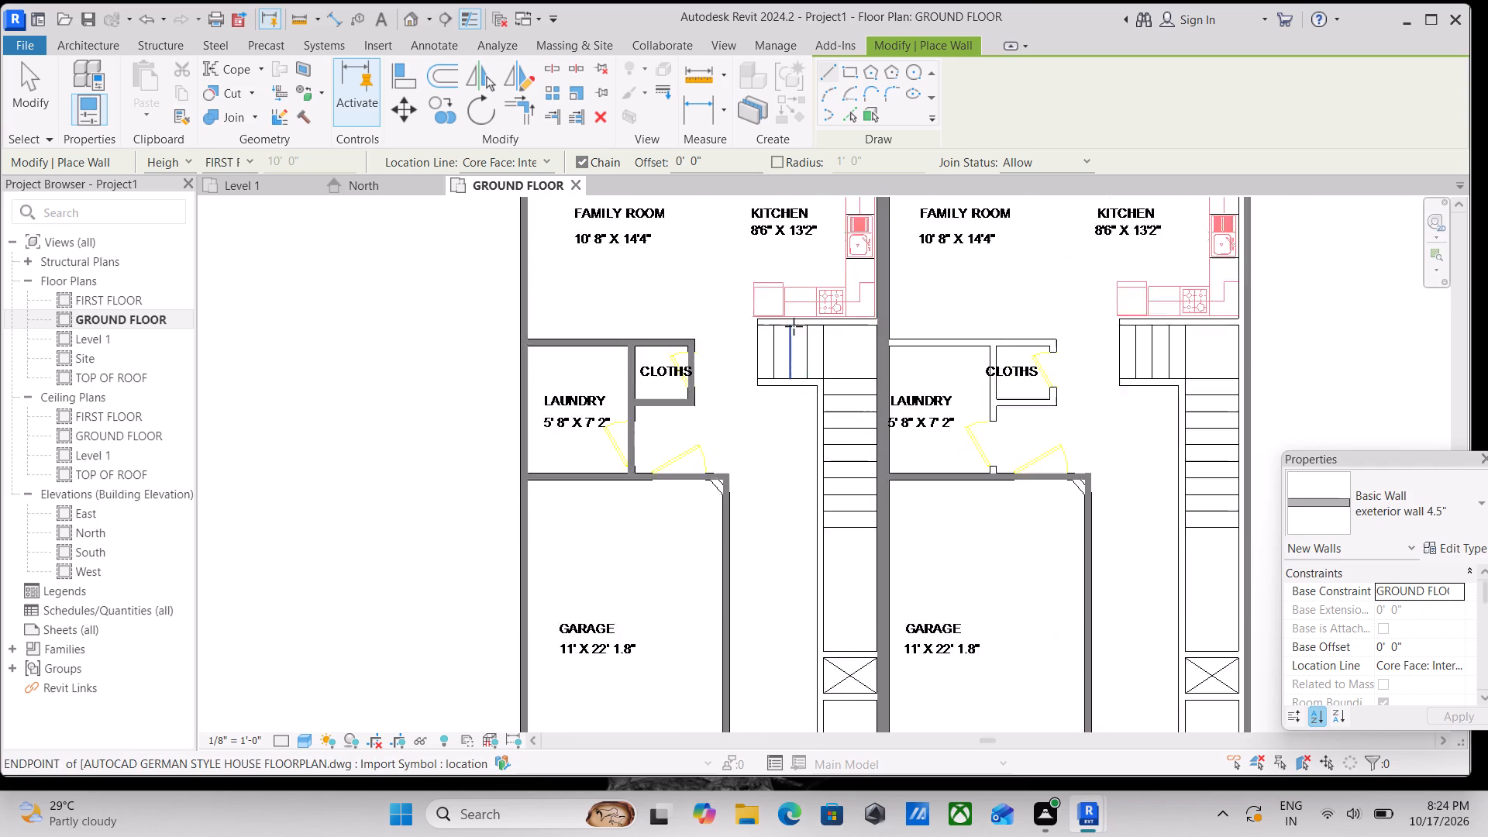
pyautogui.scroll(-1, 804, 335)
pyautogui.moveTo(804, 339); pyautogui.dragTo(815, 424, button='middle')
pyautogui.scroll(2, 809, 393)
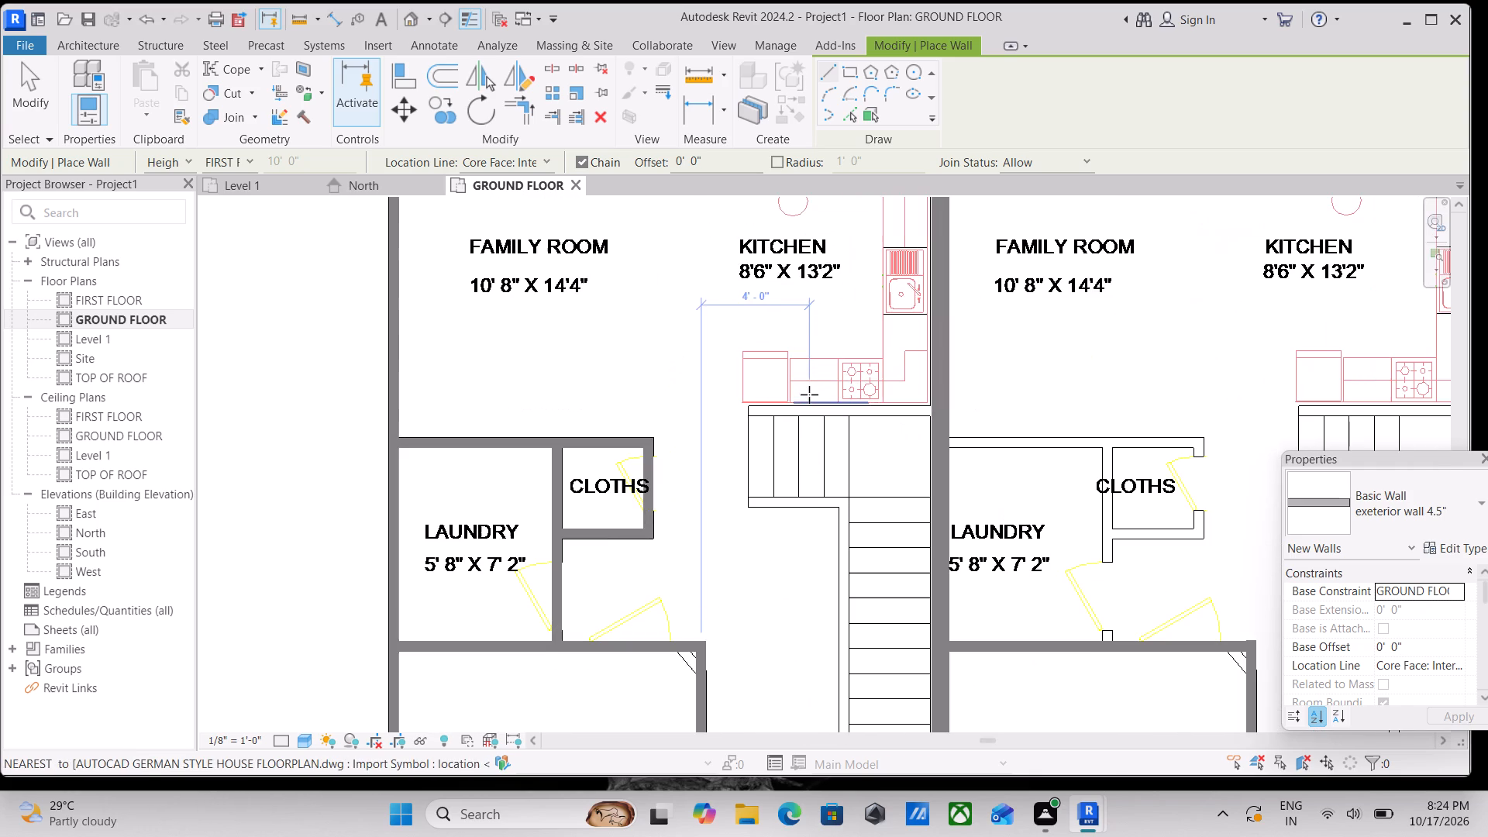
pyautogui.scroll(8, 906, 383)
pyautogui.click(925, 432)
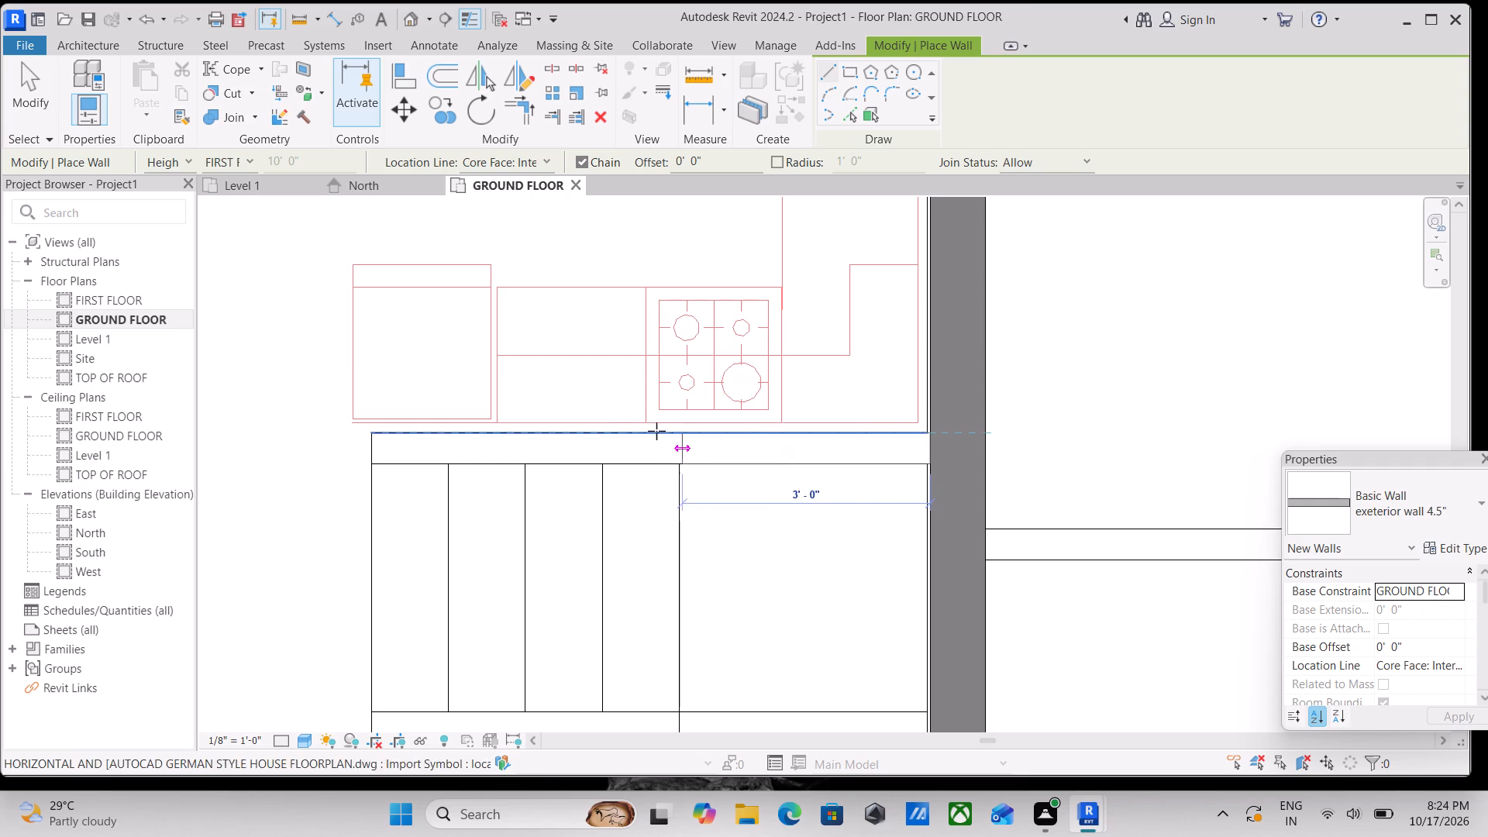
pyautogui.moveTo(632, 430); pyautogui.dragTo(1004, 424, button='middle')
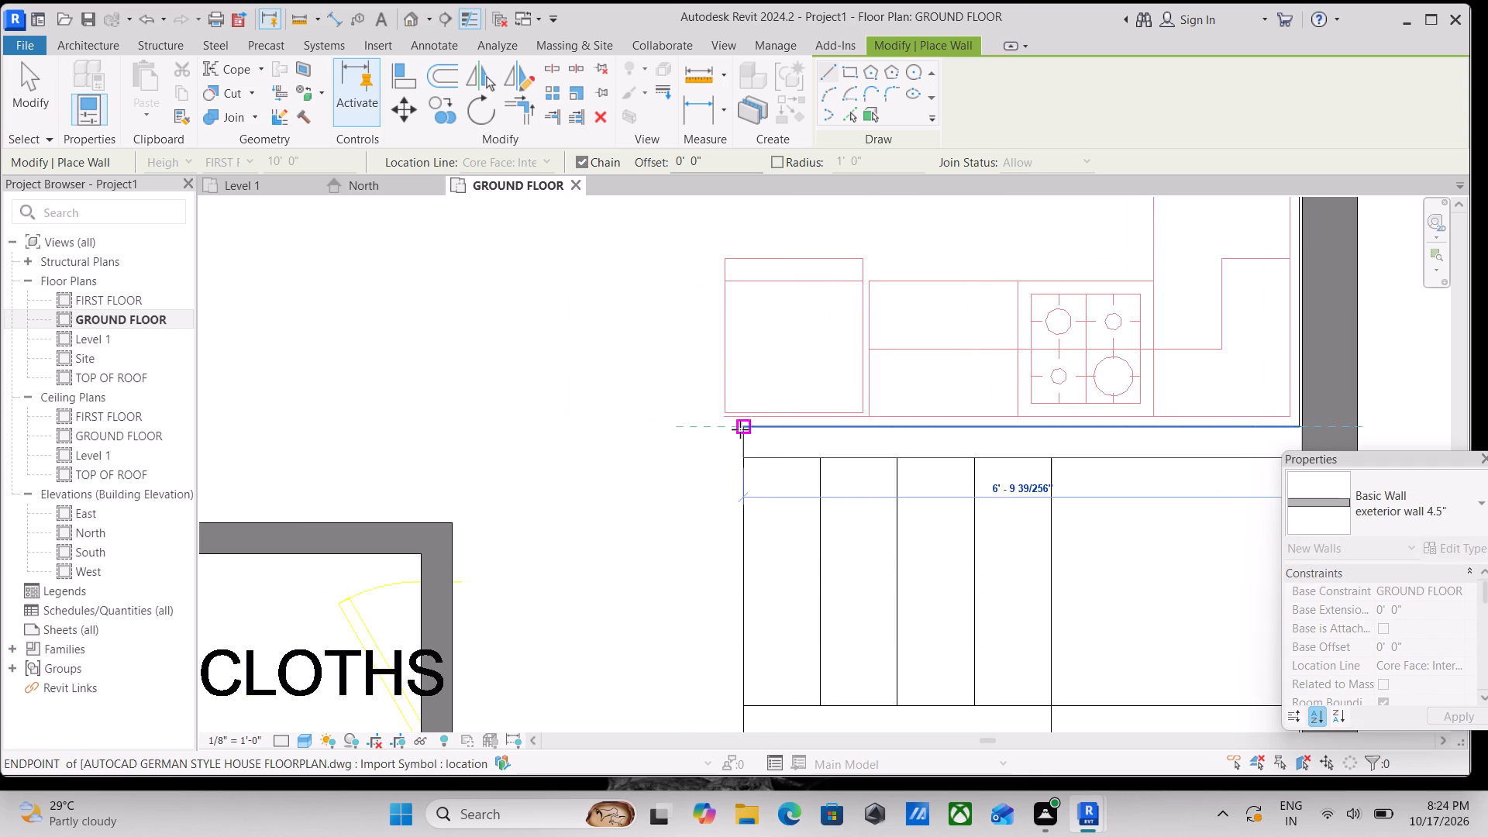
pyautogui.click(742, 429)
pyautogui.press('Escape')
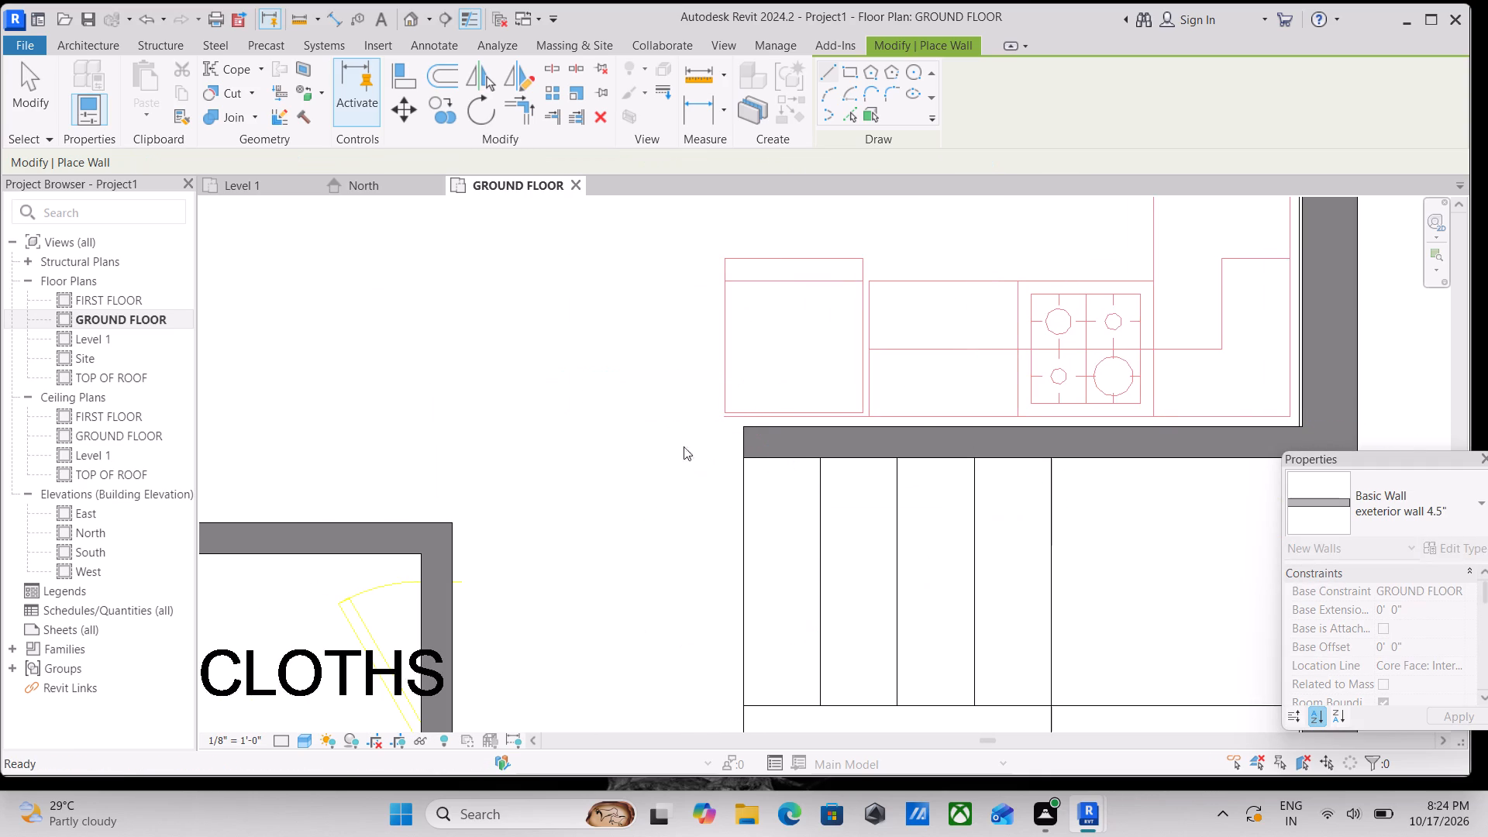
# Draw the 4.5" wall along the first unit's lower stair flight near the cloths closet, about 3'-9" long, flipped to fill the plan lines.
pyautogui.scroll(-4, 581, 449)
pyautogui.scroll(-3, 498, 408)
pyautogui.moveTo(498, 408); pyautogui.dragTo(990, 427, button='middle')
pyautogui.scroll(-1, 914, 391)
pyautogui.moveTo(910, 389); pyautogui.dragTo(888, 325, button='middle')
pyautogui.moveTo(1014, 448); pyautogui.dragTo(777, 322, button='middle')
pyautogui.scroll(3, 904, 377)
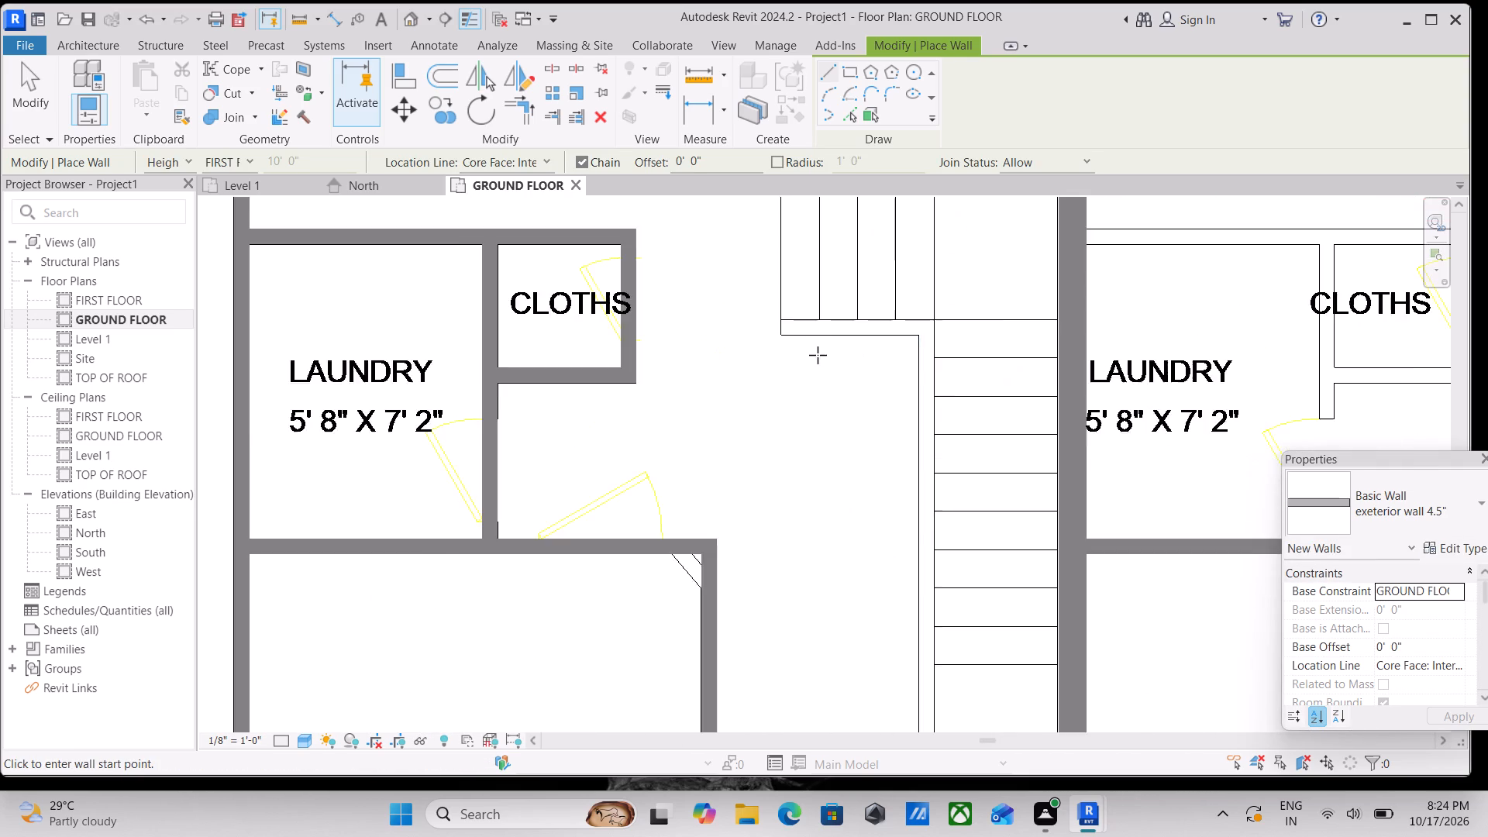
pyautogui.scroll(4, 816, 353)
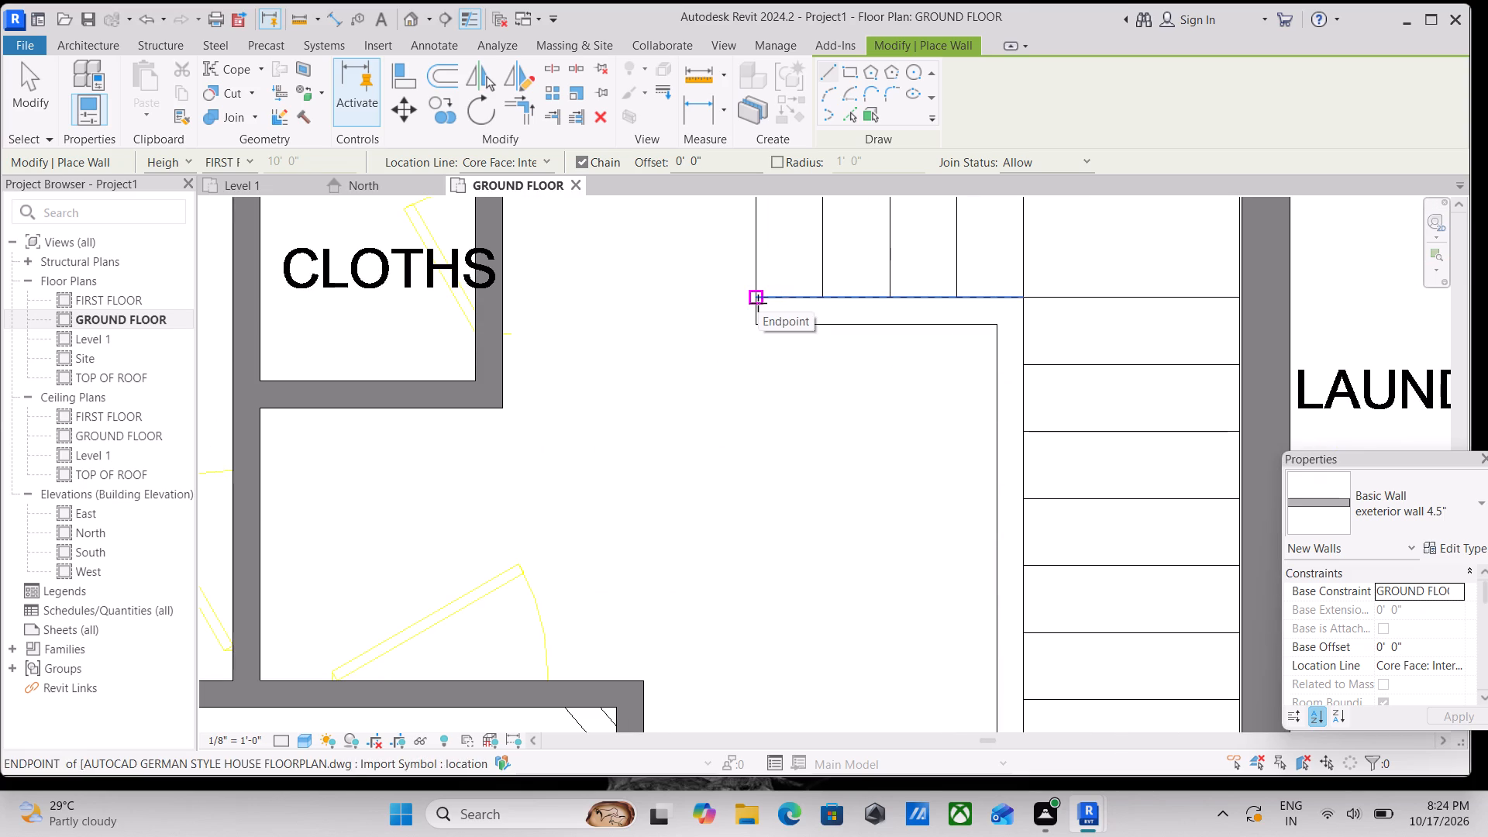
pyautogui.click(758, 303)
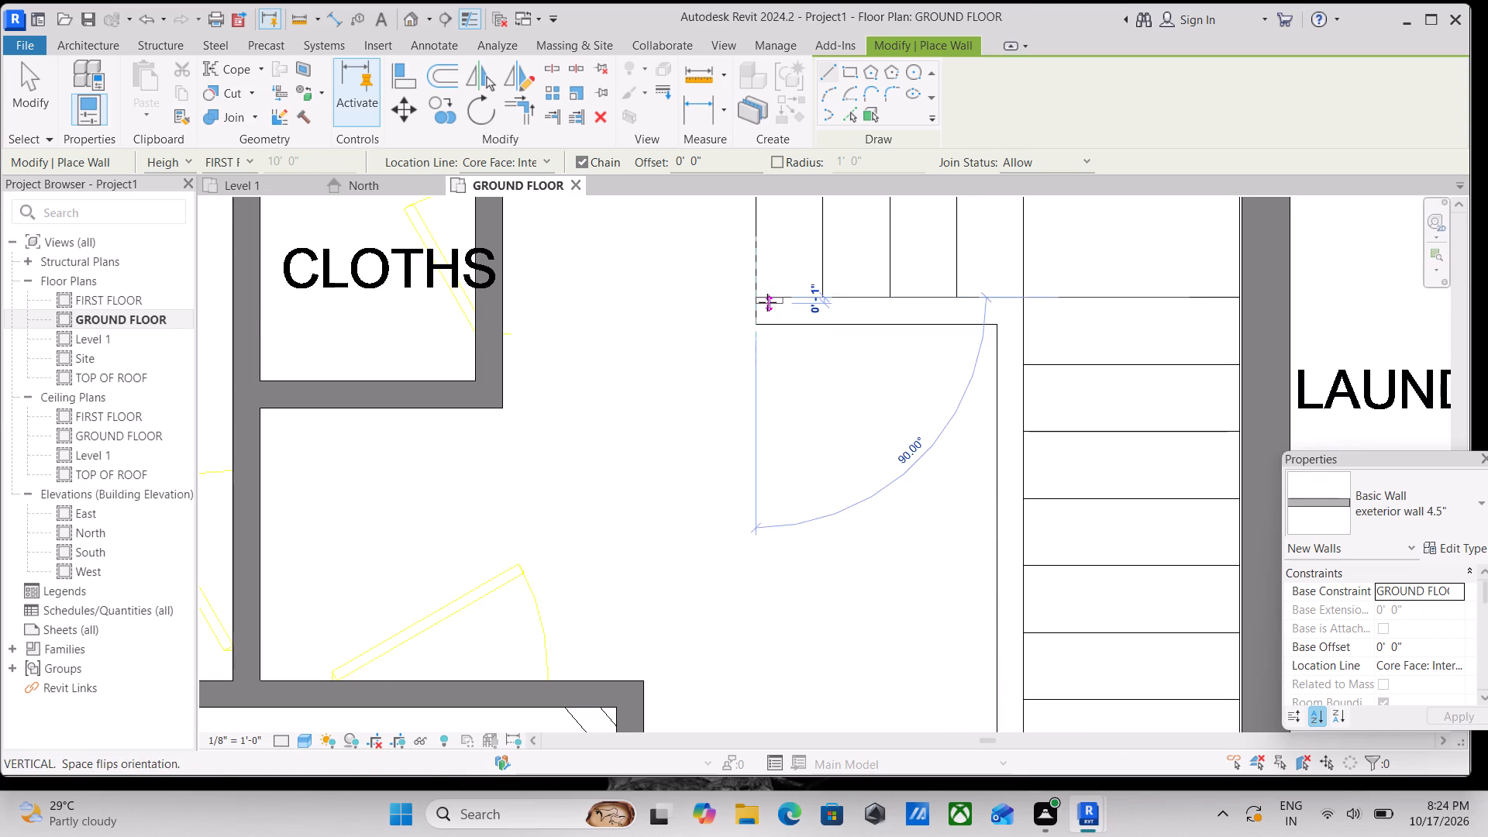
pyautogui.press('space')
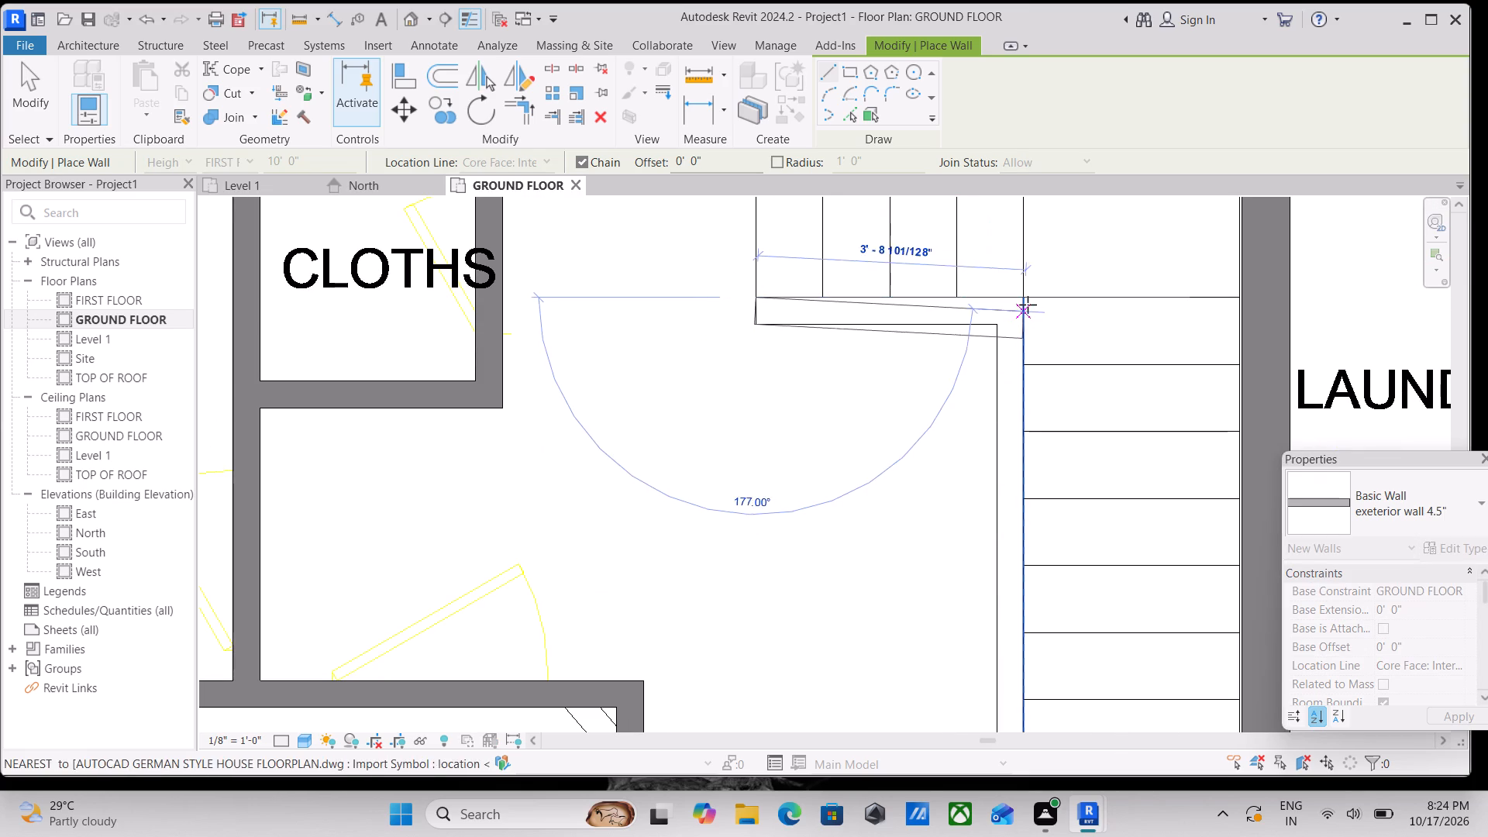
pyautogui.click(1025, 299)
# Continue the chained 4.5" wall from the stair corner along the stairs and bath to the inner line of the foyer's front wall.
pyautogui.scroll(-1, 1056, 491)
pyautogui.moveTo(1042, 482); pyautogui.dragTo(1008, 373, button='middle')
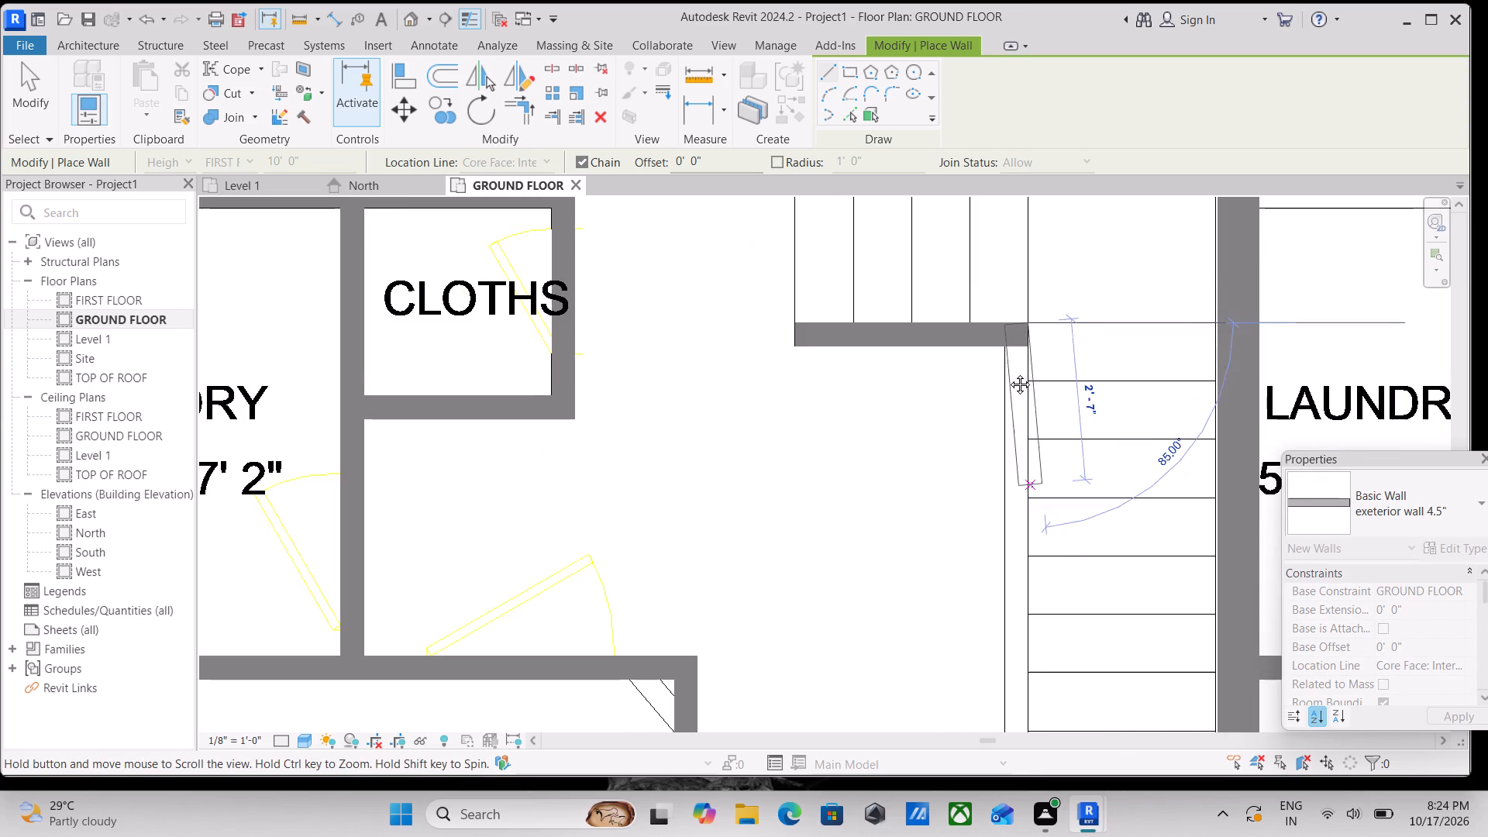
pyautogui.moveTo(1008, 373); pyautogui.dragTo(994, 214, button='middle')
pyautogui.scroll(-2, 966, 505)
pyautogui.moveTo(982, 458); pyautogui.dragTo(1008, 311, button='middle')
pyautogui.scroll(-2, 1027, 446)
pyautogui.moveTo(1024, 439); pyautogui.dragTo(1024, 439, button='middle')
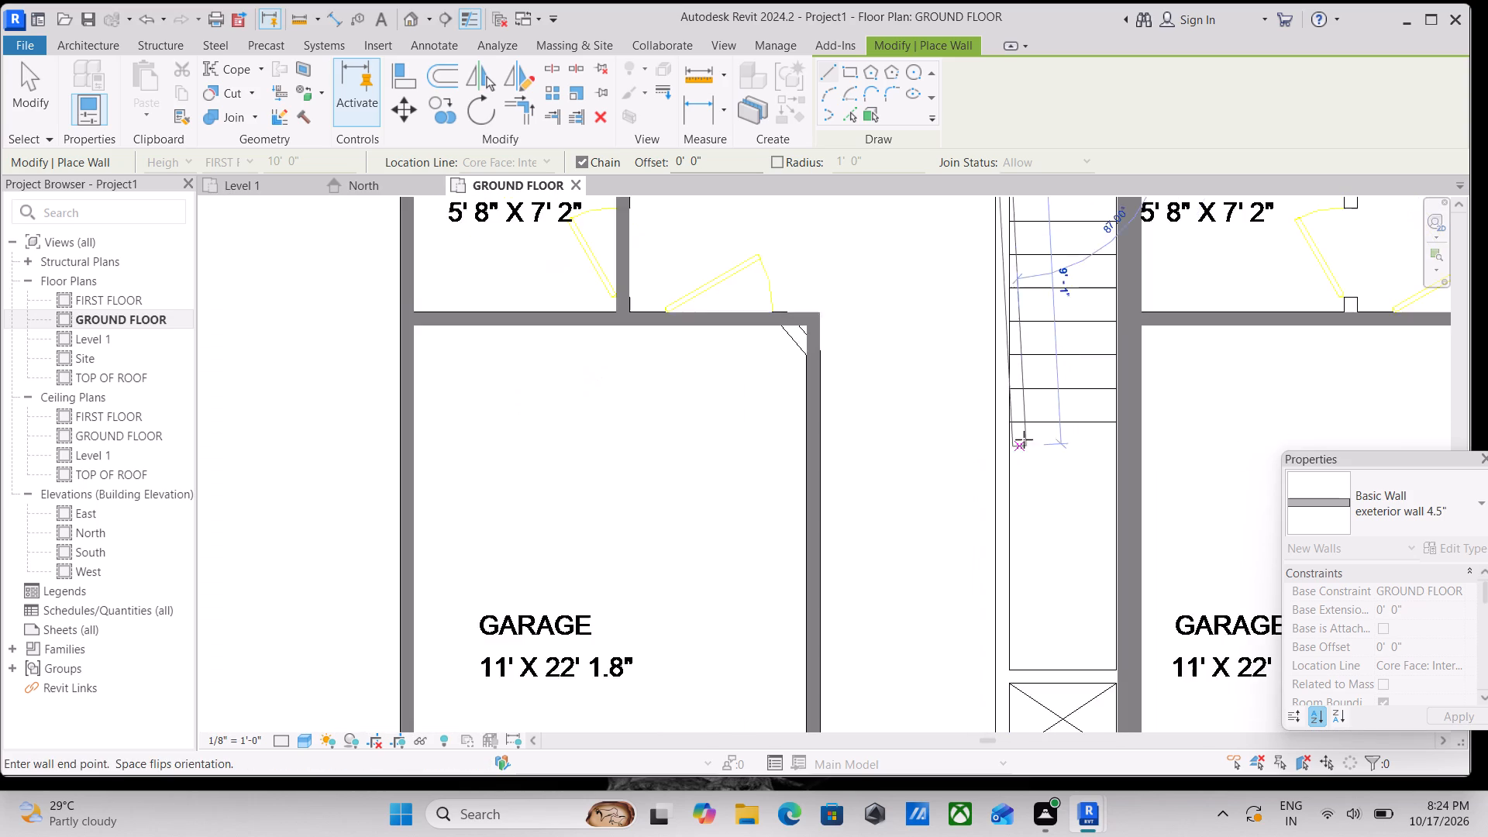
pyautogui.moveTo(1024, 439); pyautogui.dragTo(983, 284, button='middle')
pyautogui.scroll(-1, 1017, 499)
pyautogui.moveTo(957, 430); pyautogui.dragTo(901, 319, button='middle')
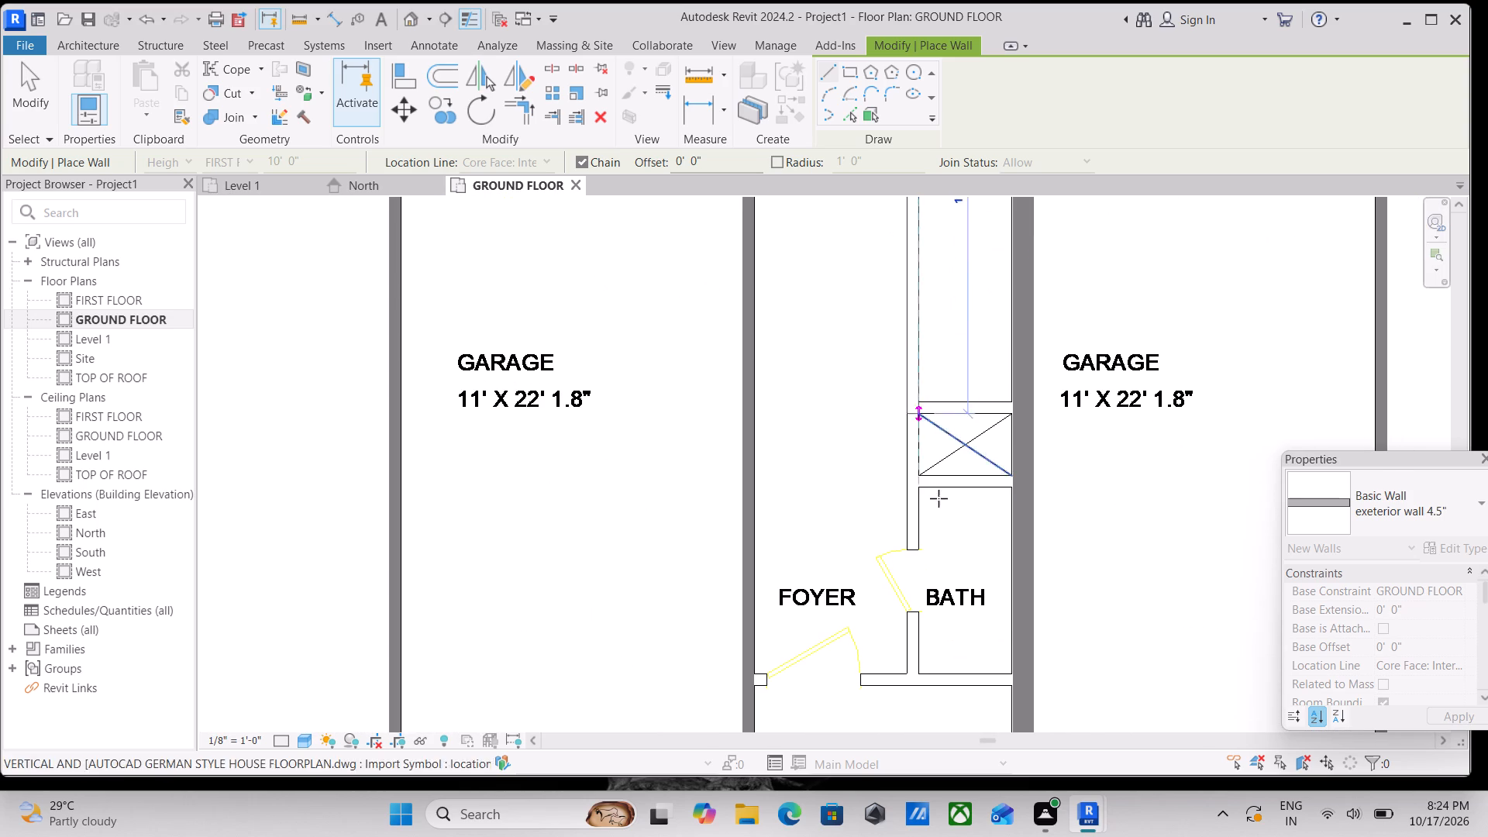
pyautogui.scroll(4, 924, 664)
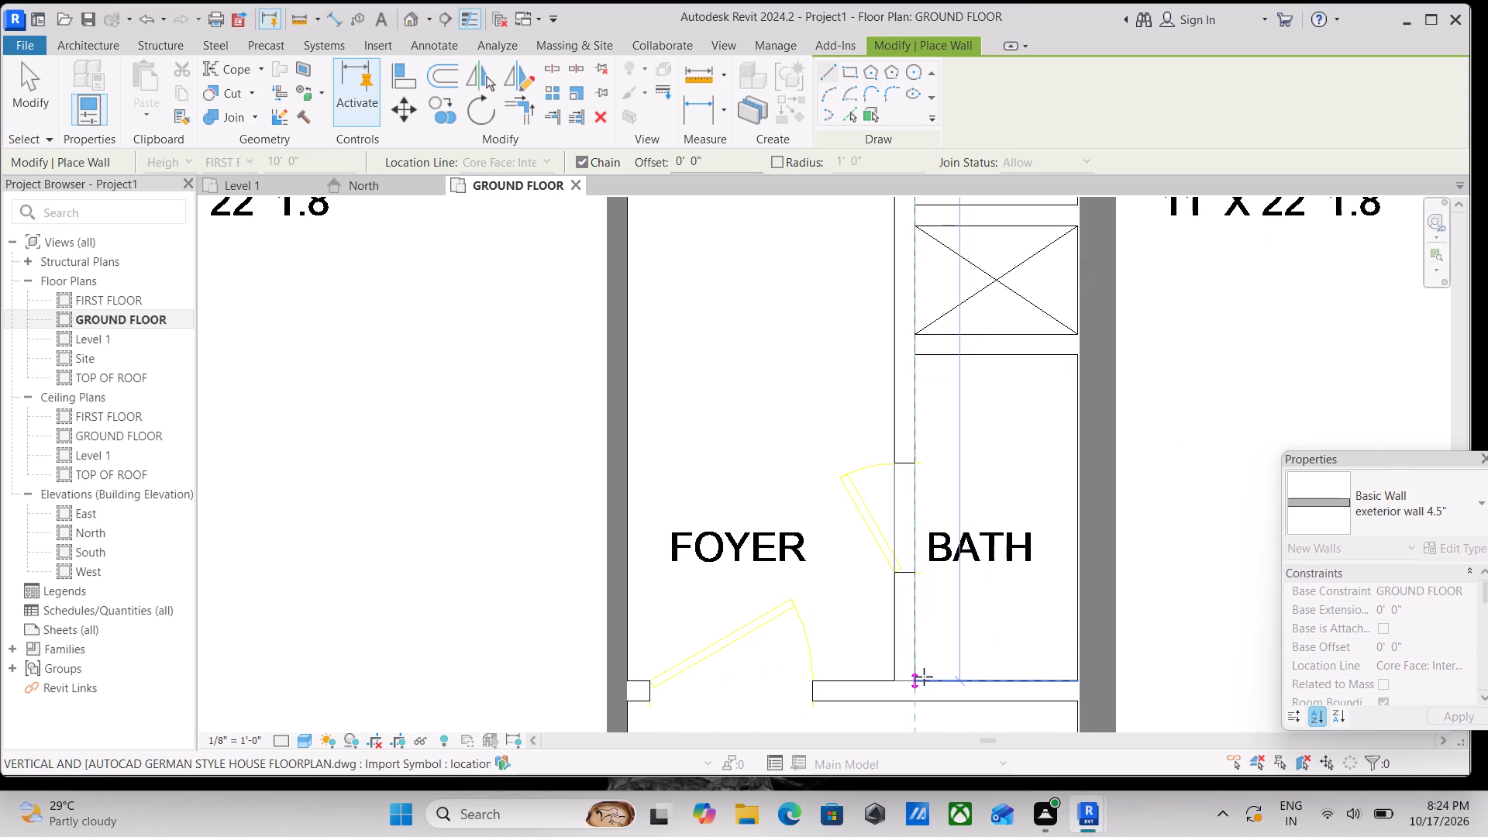
pyautogui.click(918, 685)
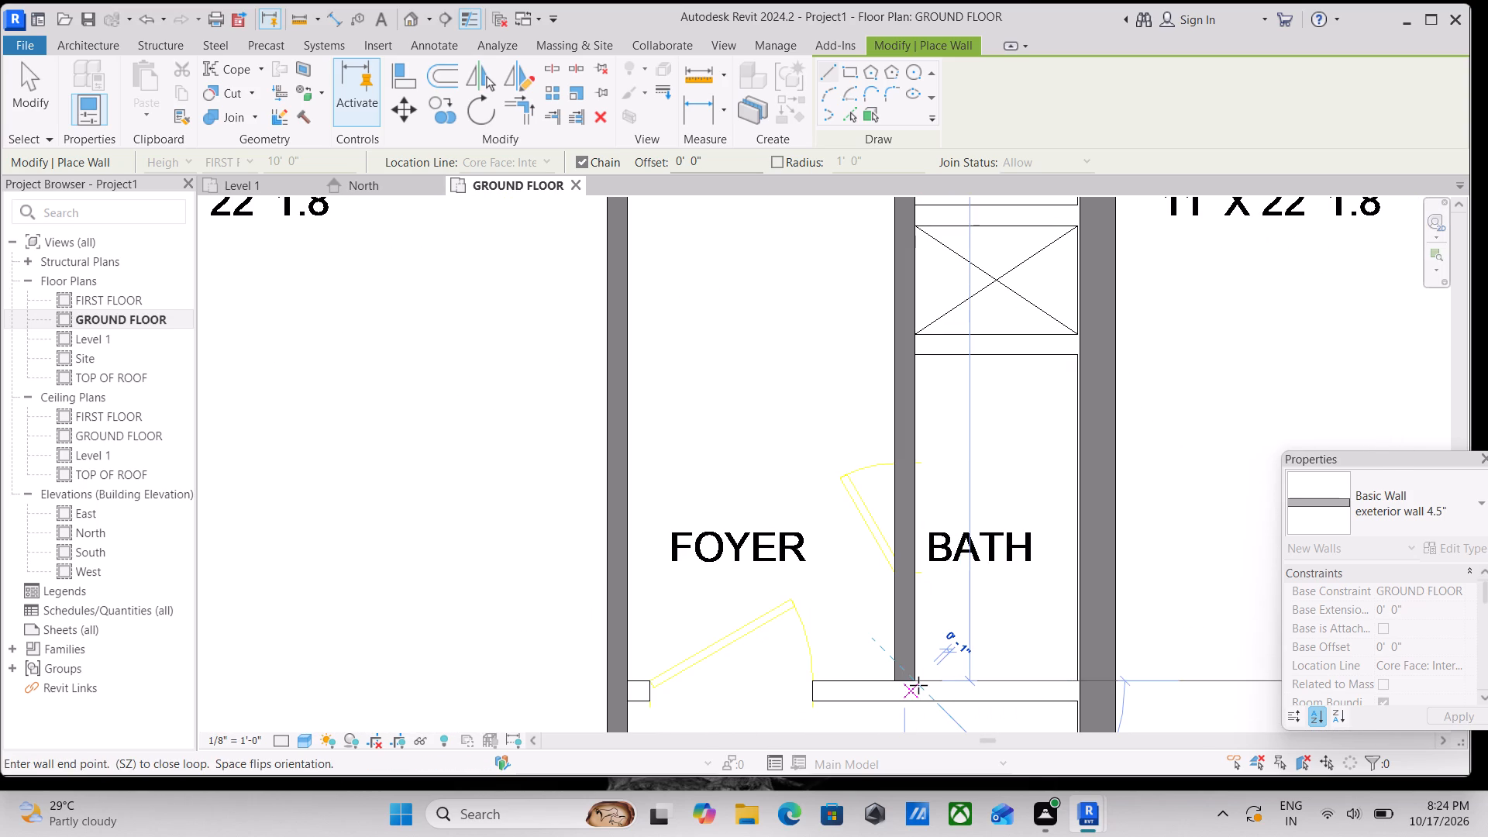
pyautogui.press('Escape')
# Draw the first unit's foyer and bath front wall as exeterior wall 4.5", about 8'-4" from the garage wall to the party wall.
pyautogui.scroll(-2, 835, 627)
pyautogui.moveTo(836, 614); pyautogui.dragTo(823, 460, button='middle')
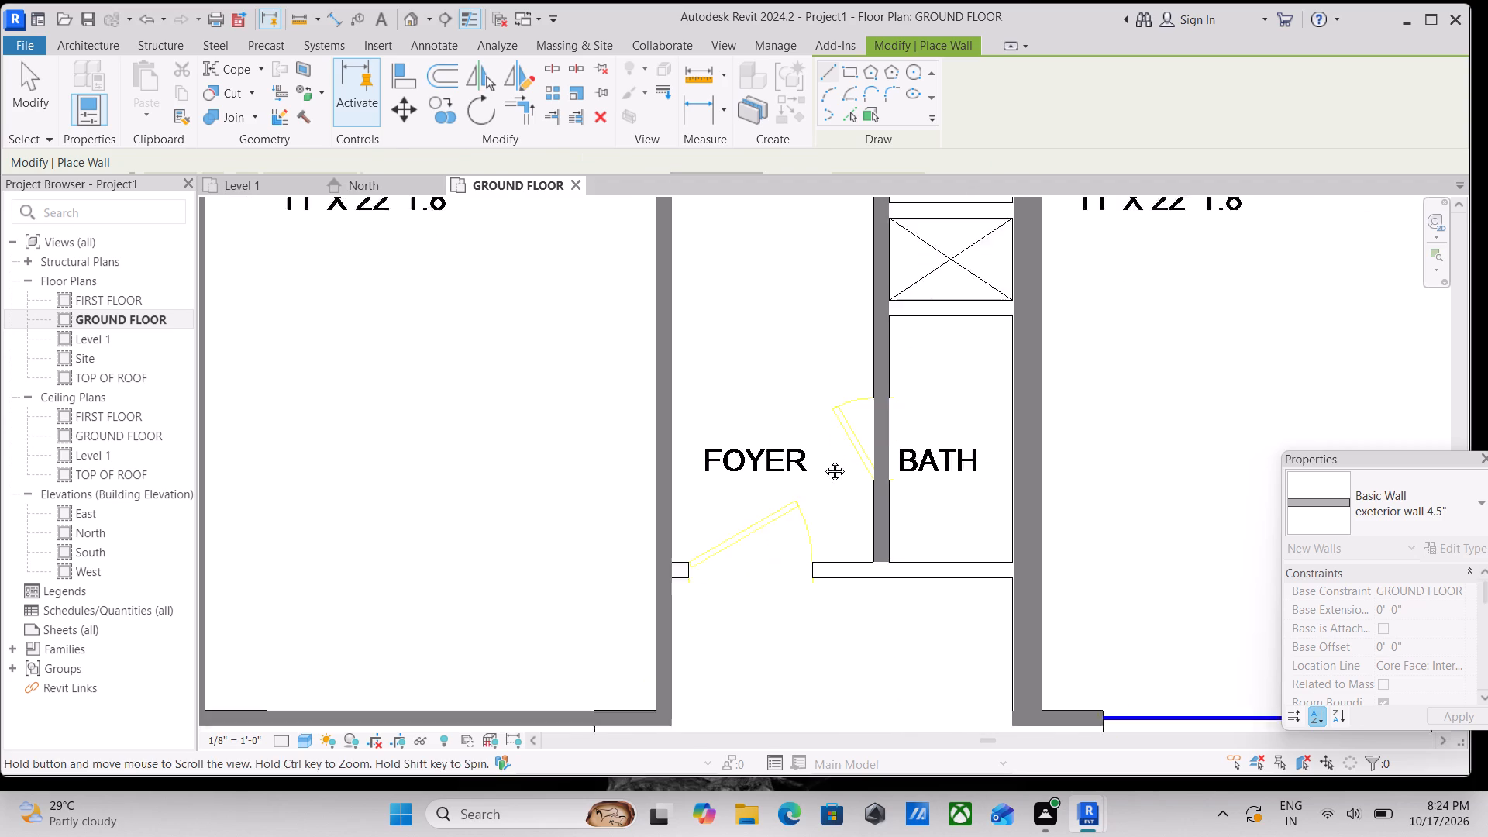
pyautogui.moveTo(823, 460); pyautogui.dragTo(828, 430, button='middle')
pyautogui.scroll(4, 682, 498)
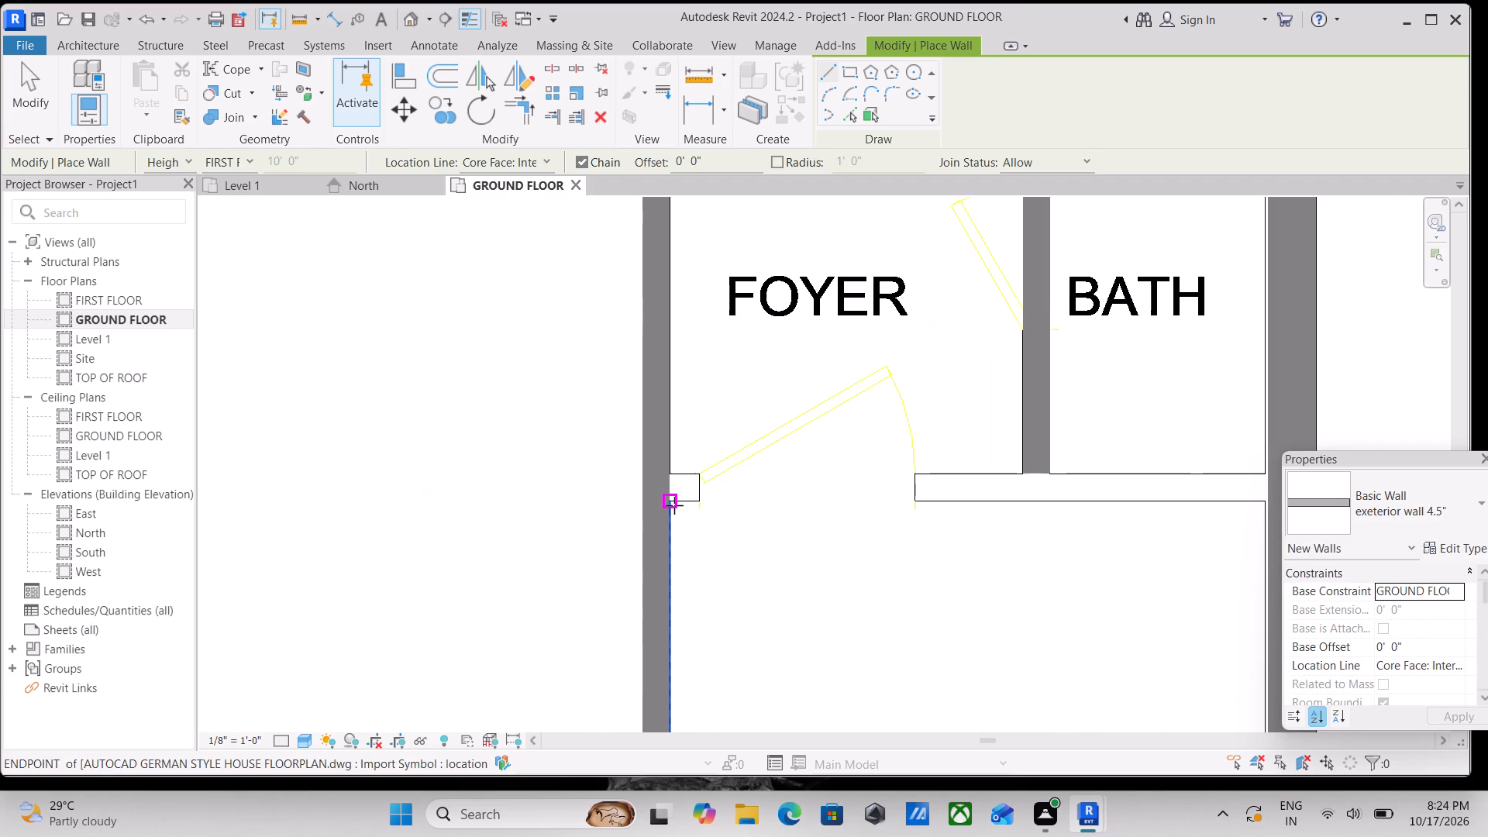
pyautogui.click(675, 505)
pyautogui.moveTo(1131, 494); pyautogui.dragTo(1091, 493, button='middle')
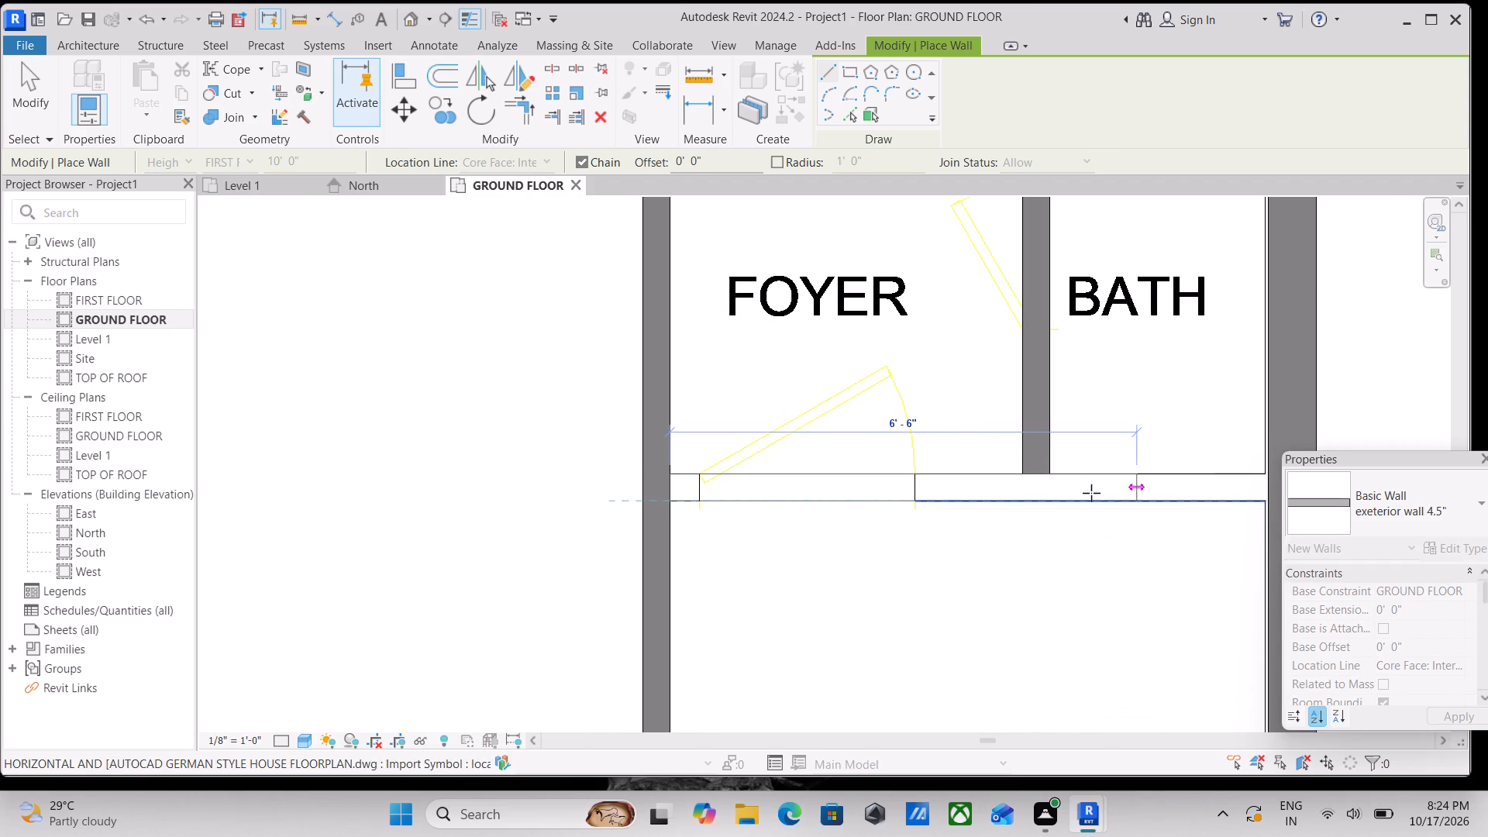
pyautogui.moveTo(1091, 493); pyautogui.dragTo(854, 482, button='middle')
pyautogui.click(987, 489)
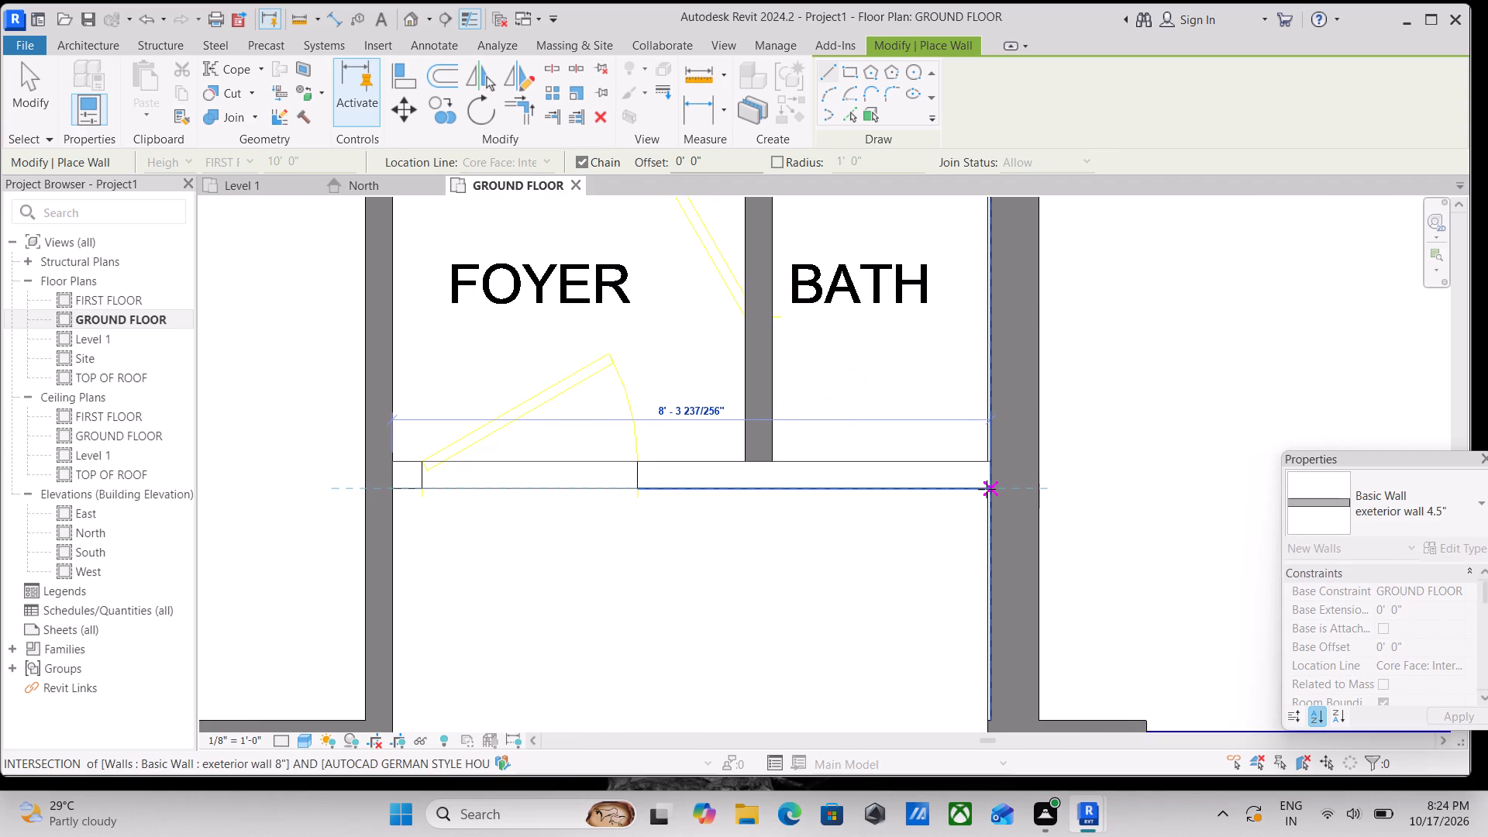
pyautogui.press('Escape')
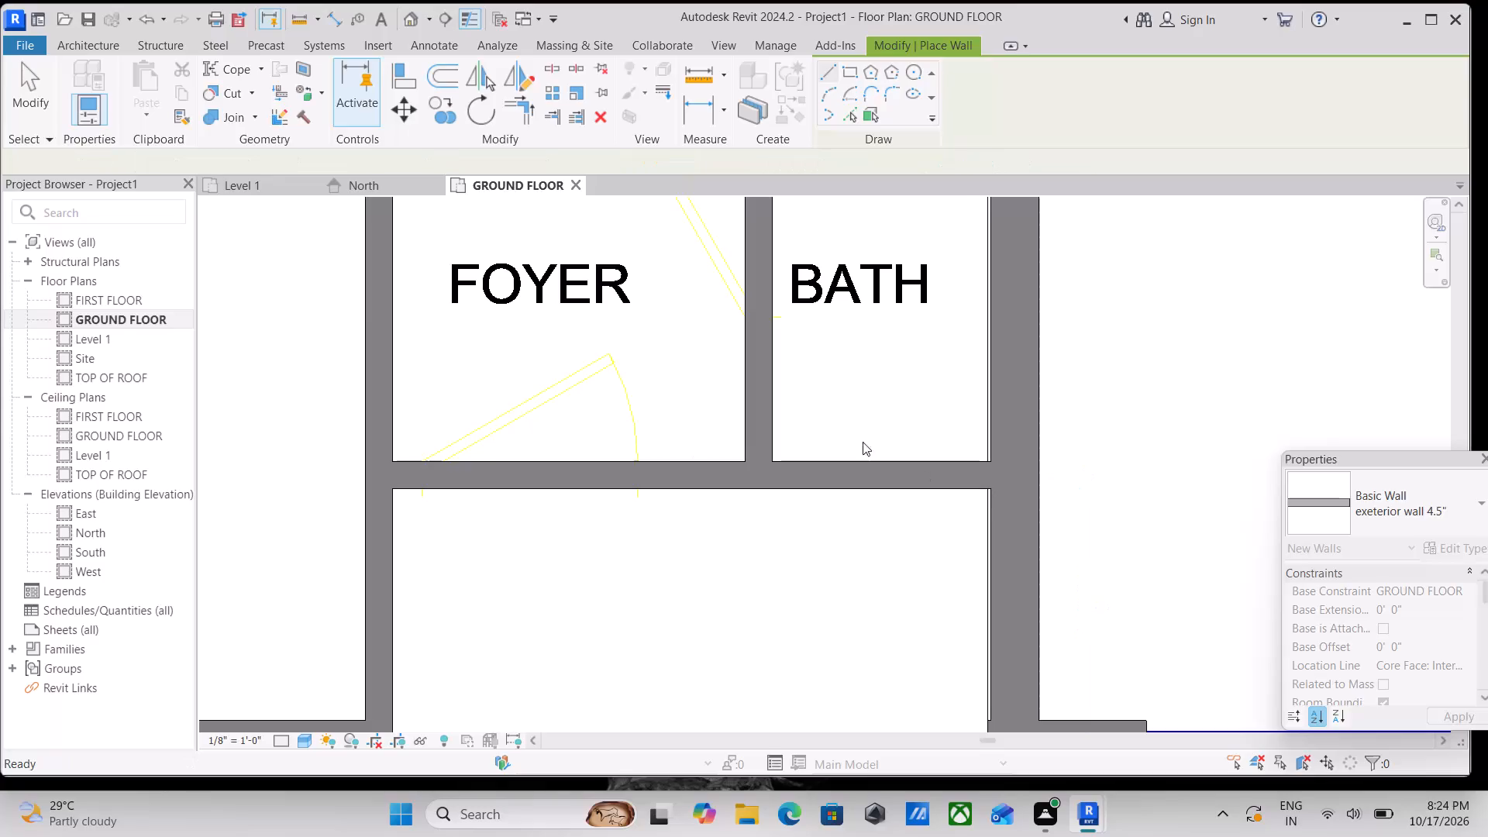
# Draw a 4.5" wall about 3'-0" long on the stair side of the first unit's crossed shaft, flipped to fill the plan lines.
pyautogui.scroll(-11, 839, 425)
pyautogui.moveTo(852, 358); pyautogui.dragTo(868, 511, button='middle')
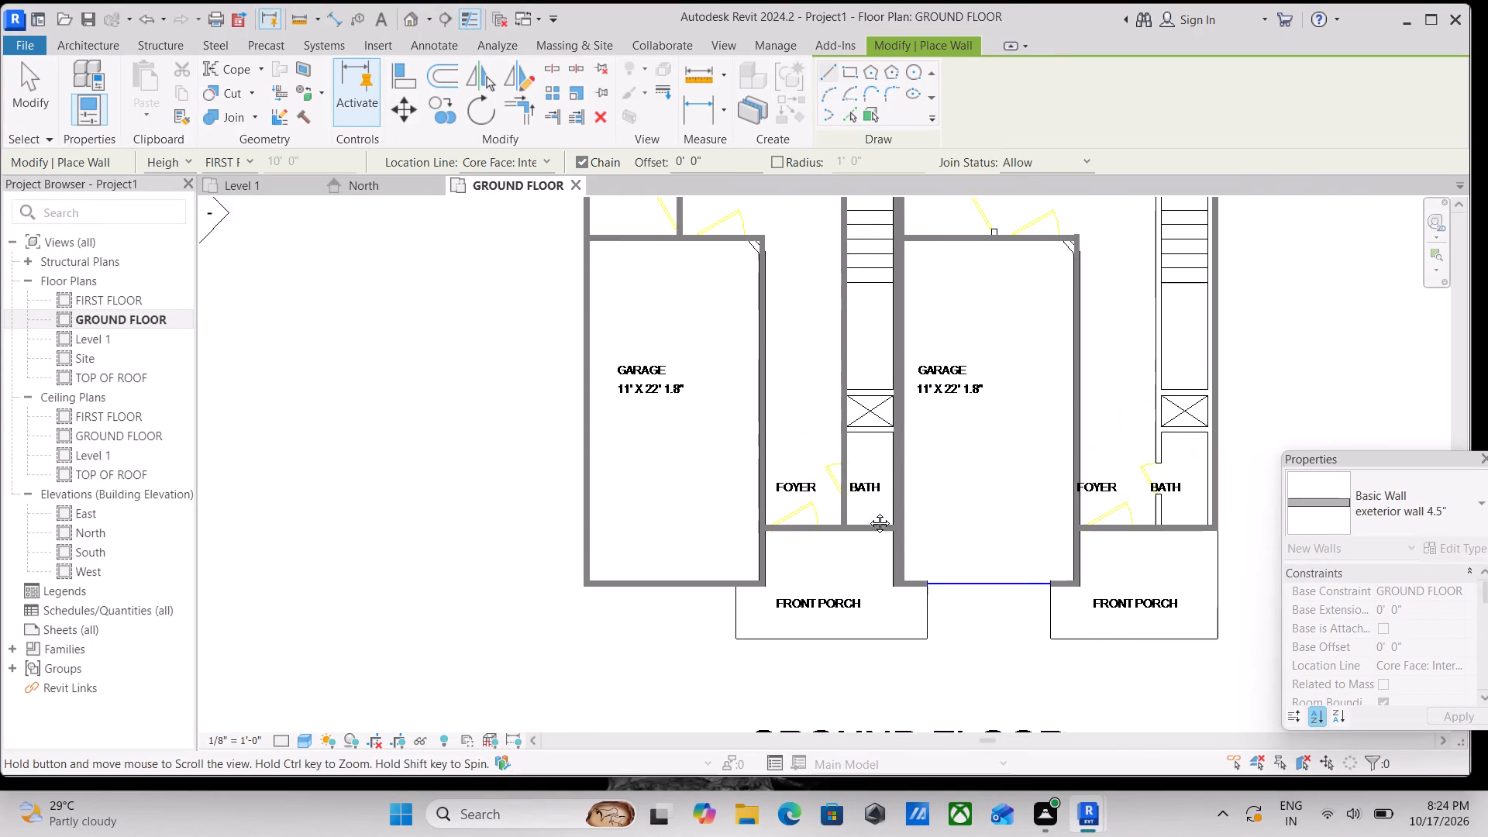
pyautogui.moveTo(868, 511); pyautogui.dragTo(868, 513, button='middle')
pyautogui.scroll(11, 853, 415)
pyautogui.click(832, 411)
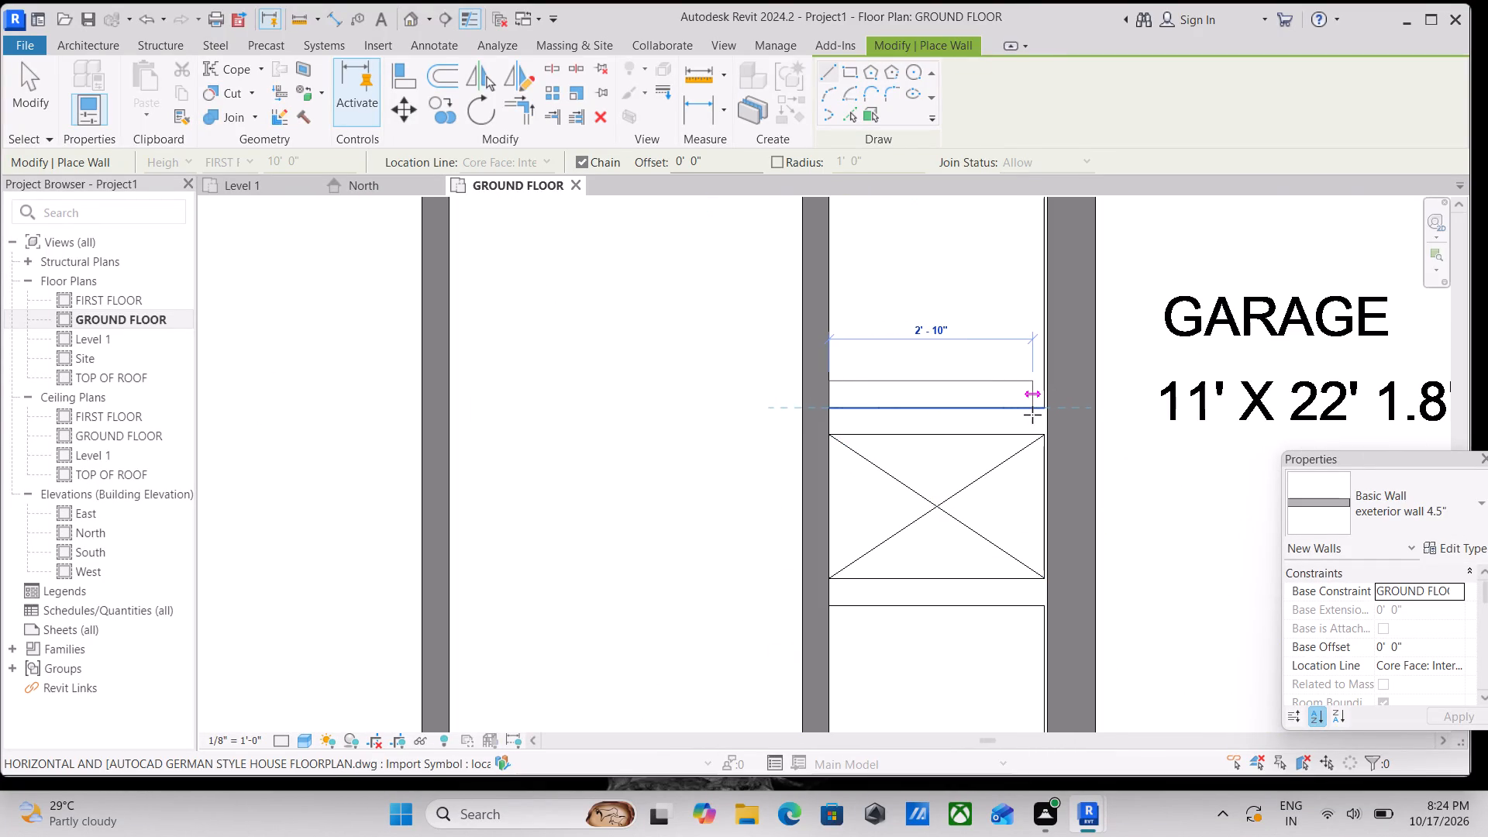
pyautogui.press('space')
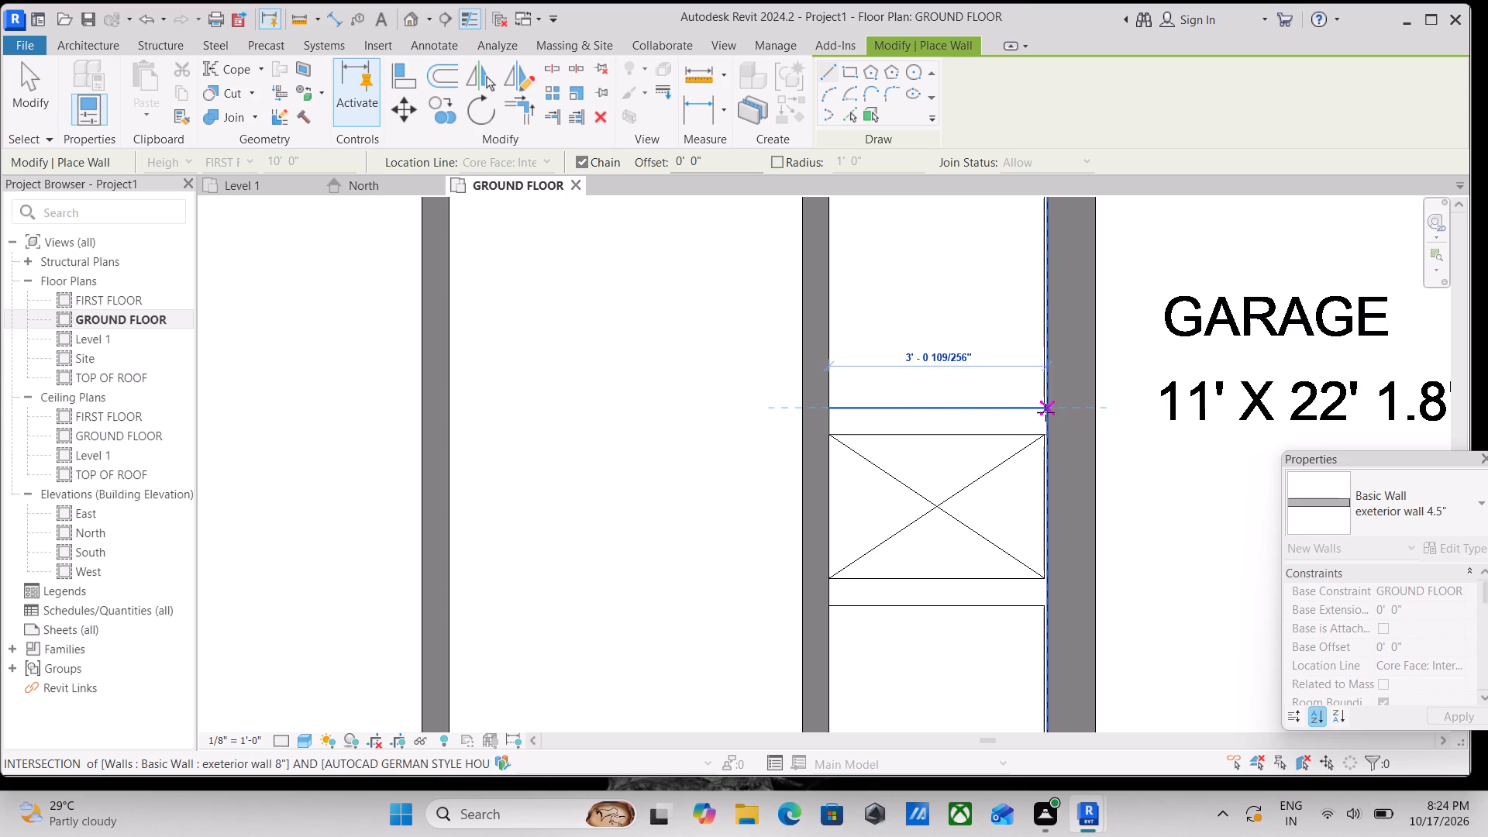
pyautogui.click(1045, 412)
pyautogui.press('Escape')
# Draw a 4.5" wall about 3'-0" long between the crossed shaft and the first unit's bath, ending at the party wall.
pyautogui.scroll(-4, 968, 418)
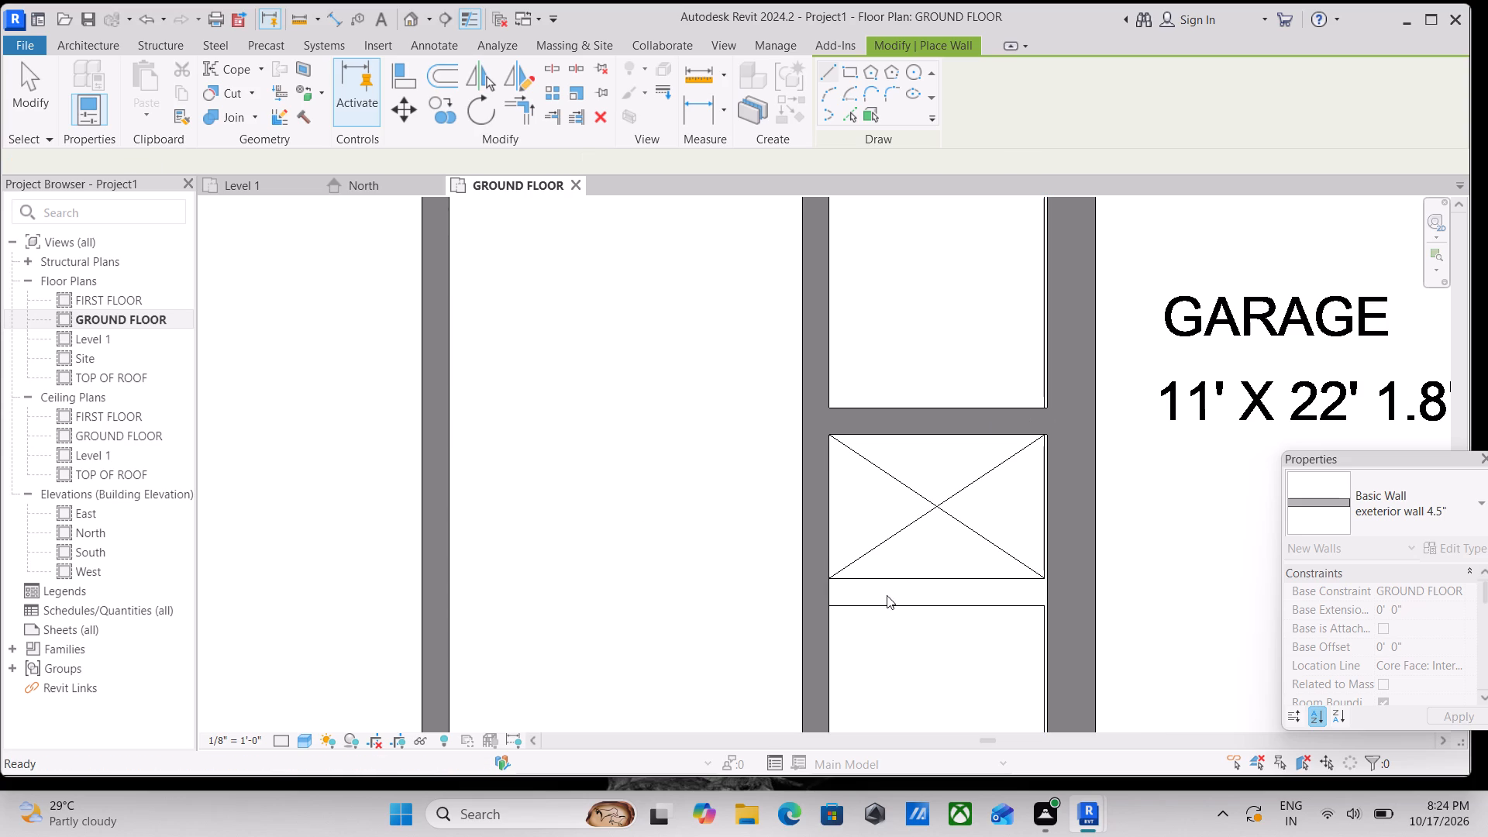
pyautogui.scroll(10, 884, 595)
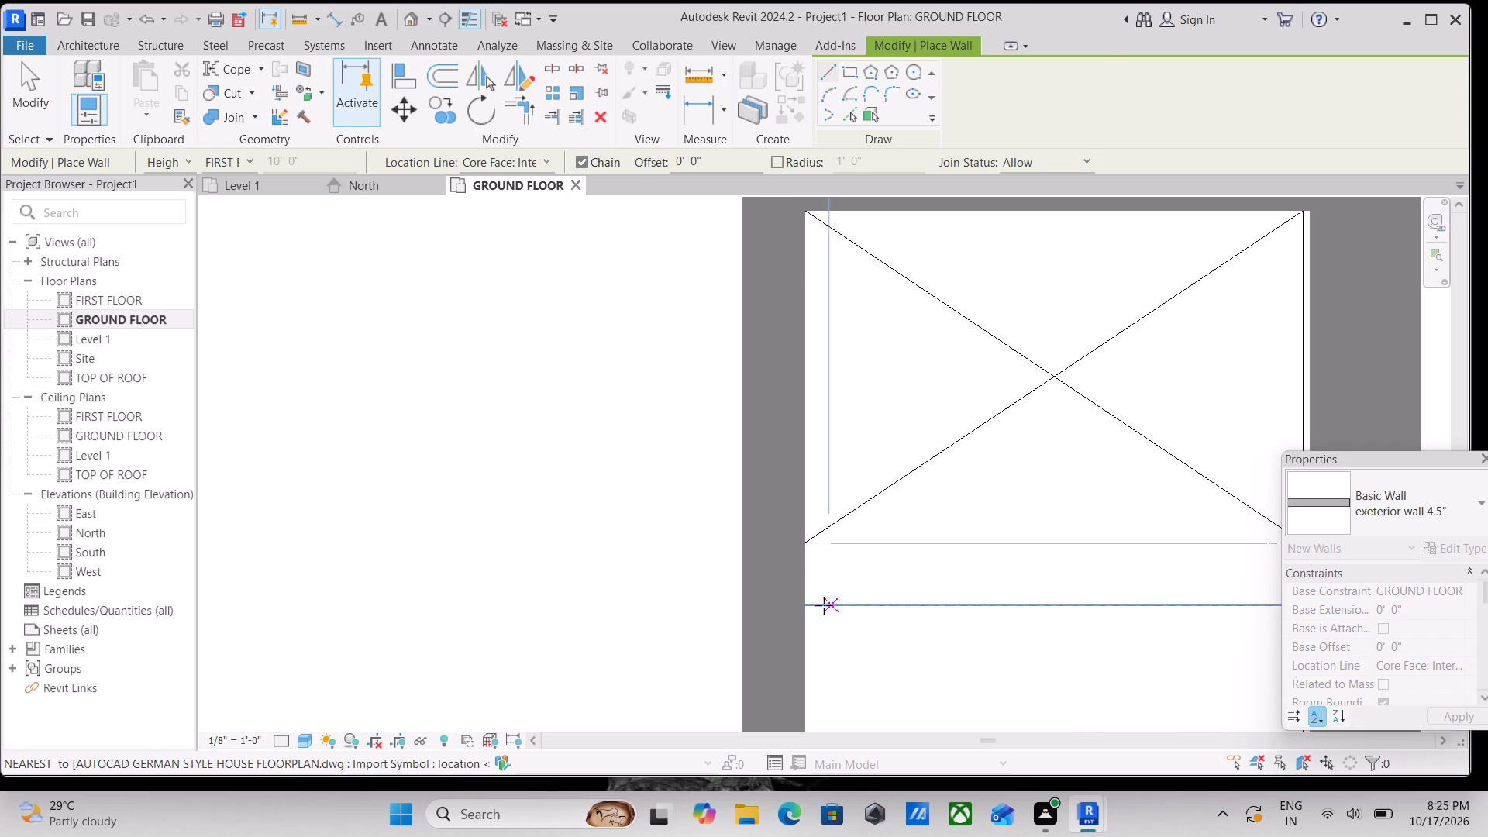
pyautogui.click(800, 603)
pyautogui.scroll(-1, 1031, 603)
pyautogui.moveTo(1031, 602); pyautogui.dragTo(771, 556, button='middle')
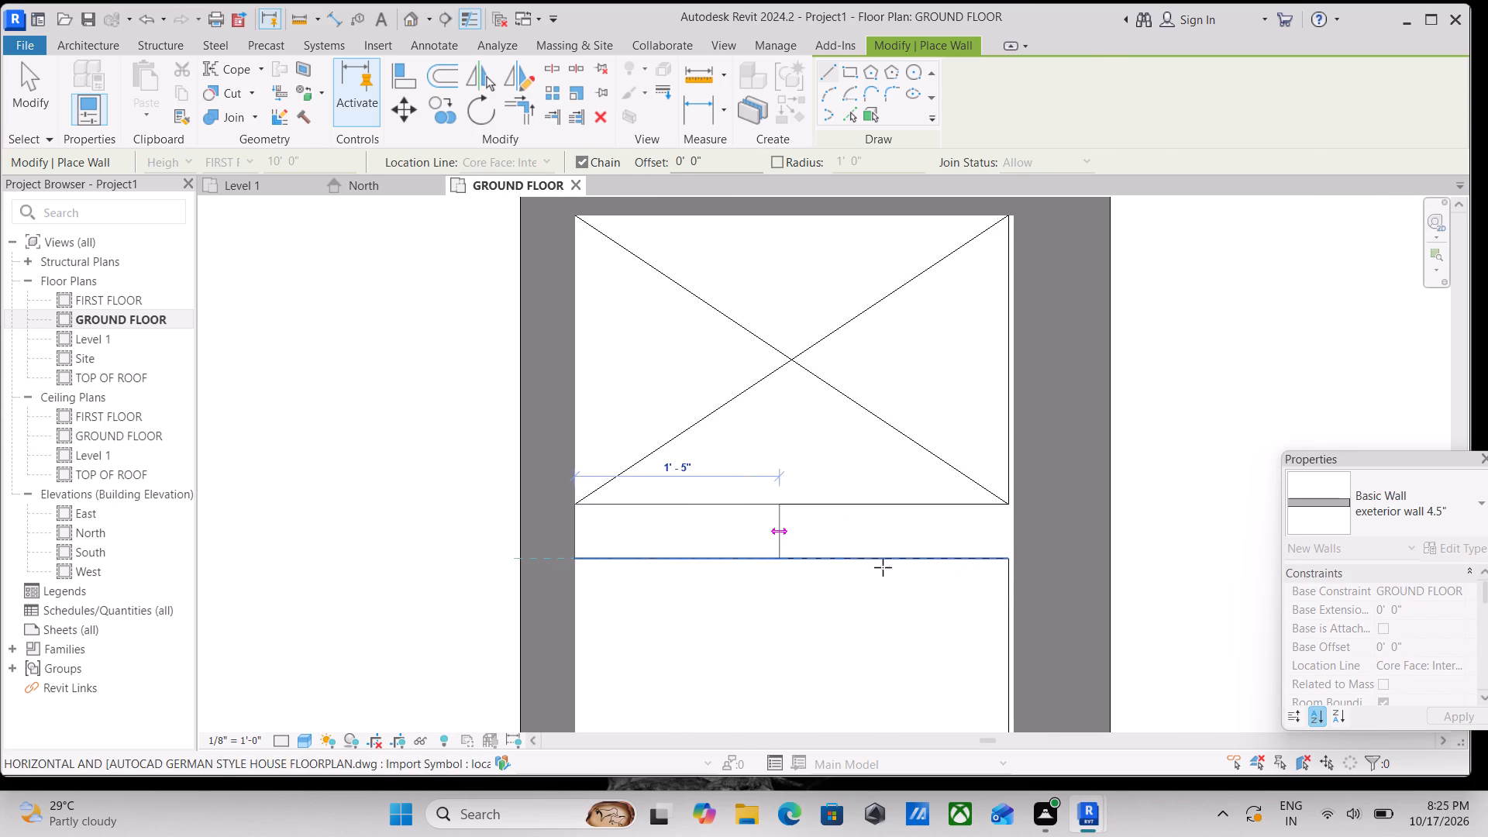
pyautogui.click(1019, 556)
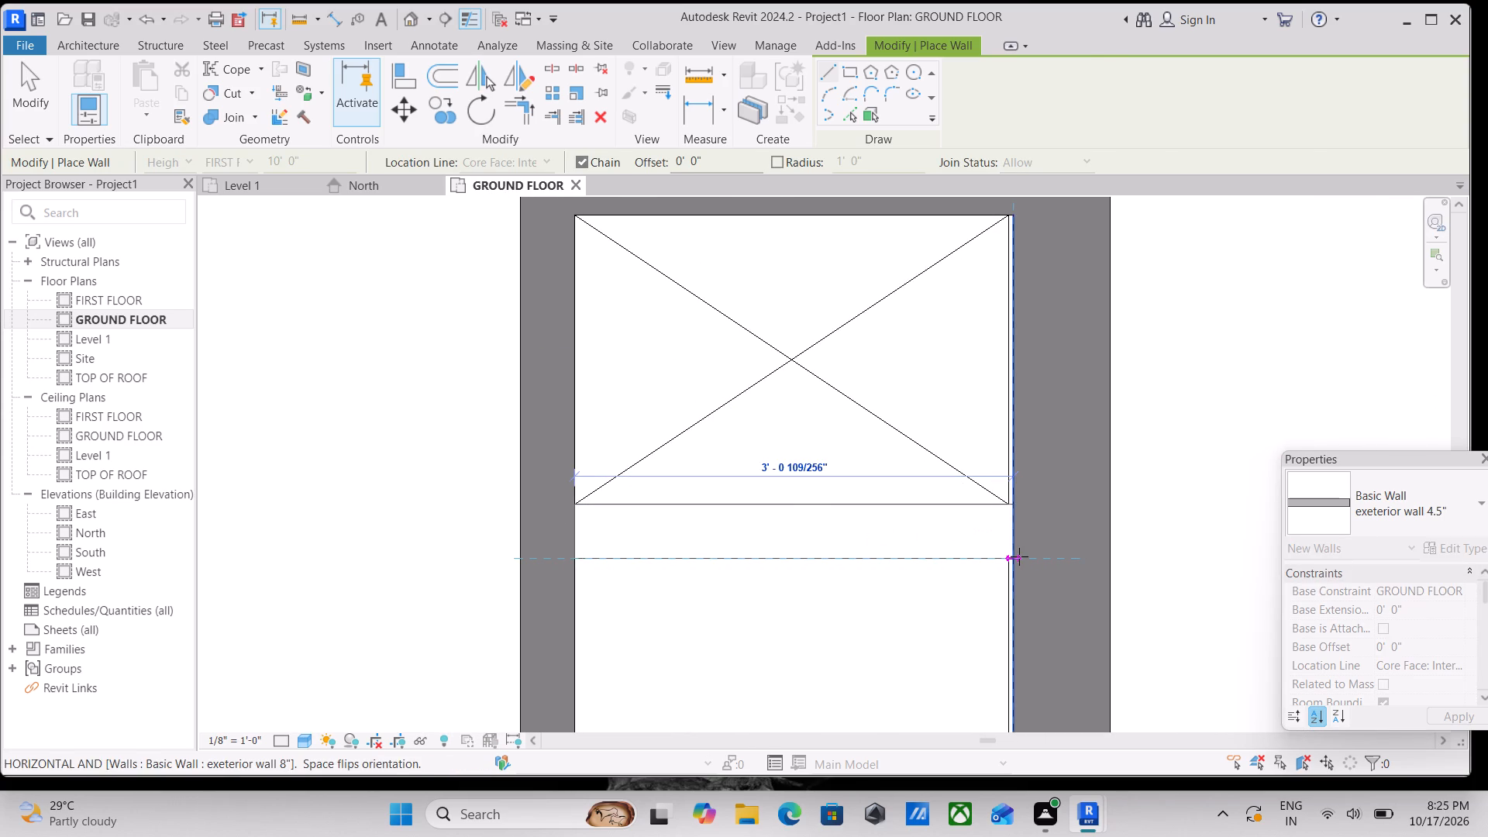
pyautogui.press('Escape')
# Review both units against the linked plan, from the garages to the rear patios, for walls still missing around the second unit's laundry and stairs.
pyautogui.scroll(-3, 959, 507)
pyautogui.scroll(-7, 1145, 491)
pyautogui.moveTo(1162, 432); pyautogui.dragTo(759, 629, button='middle')
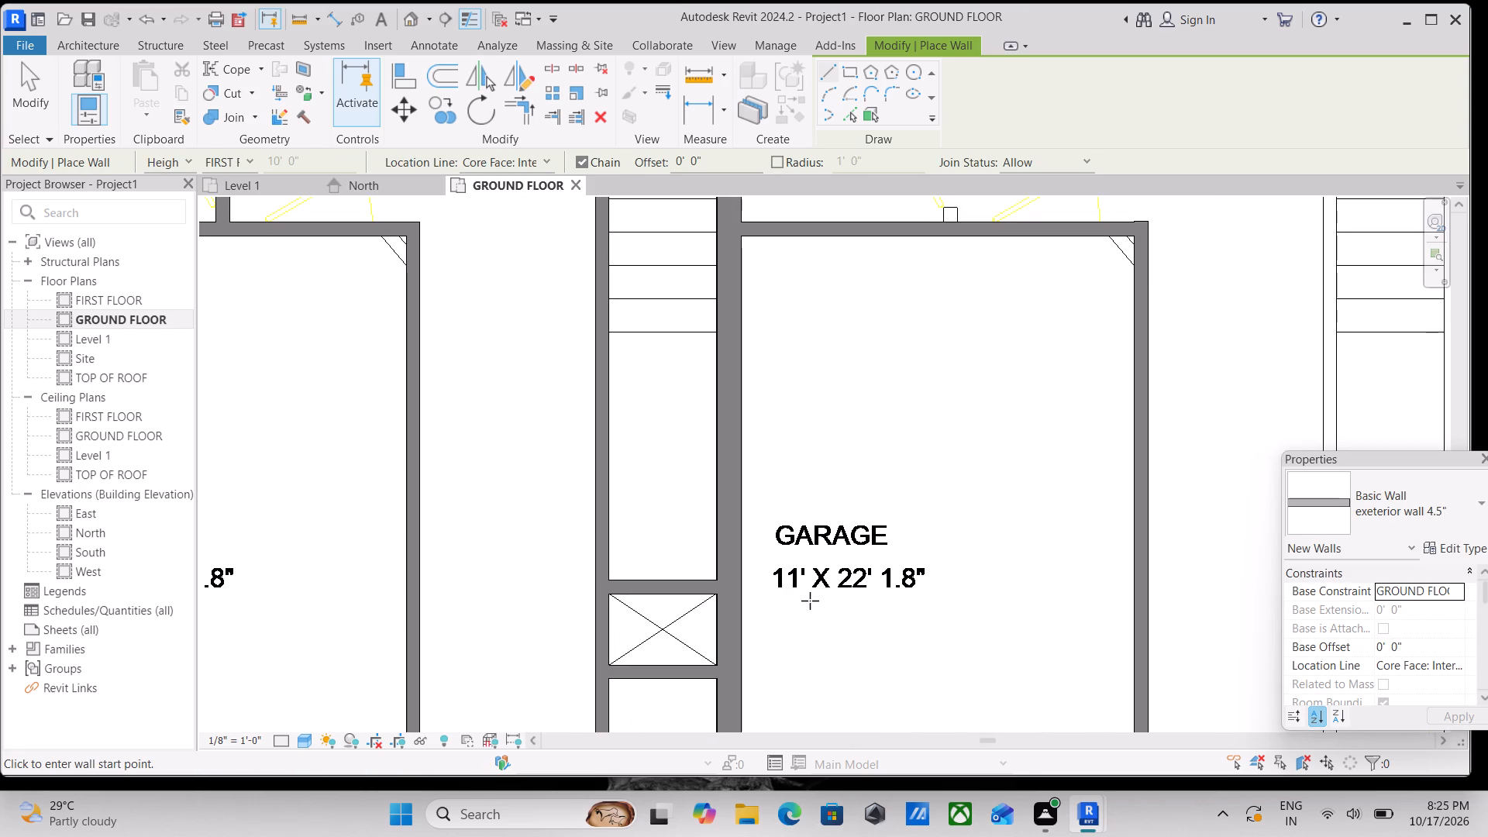
pyautogui.scroll(-2, 716, 619)
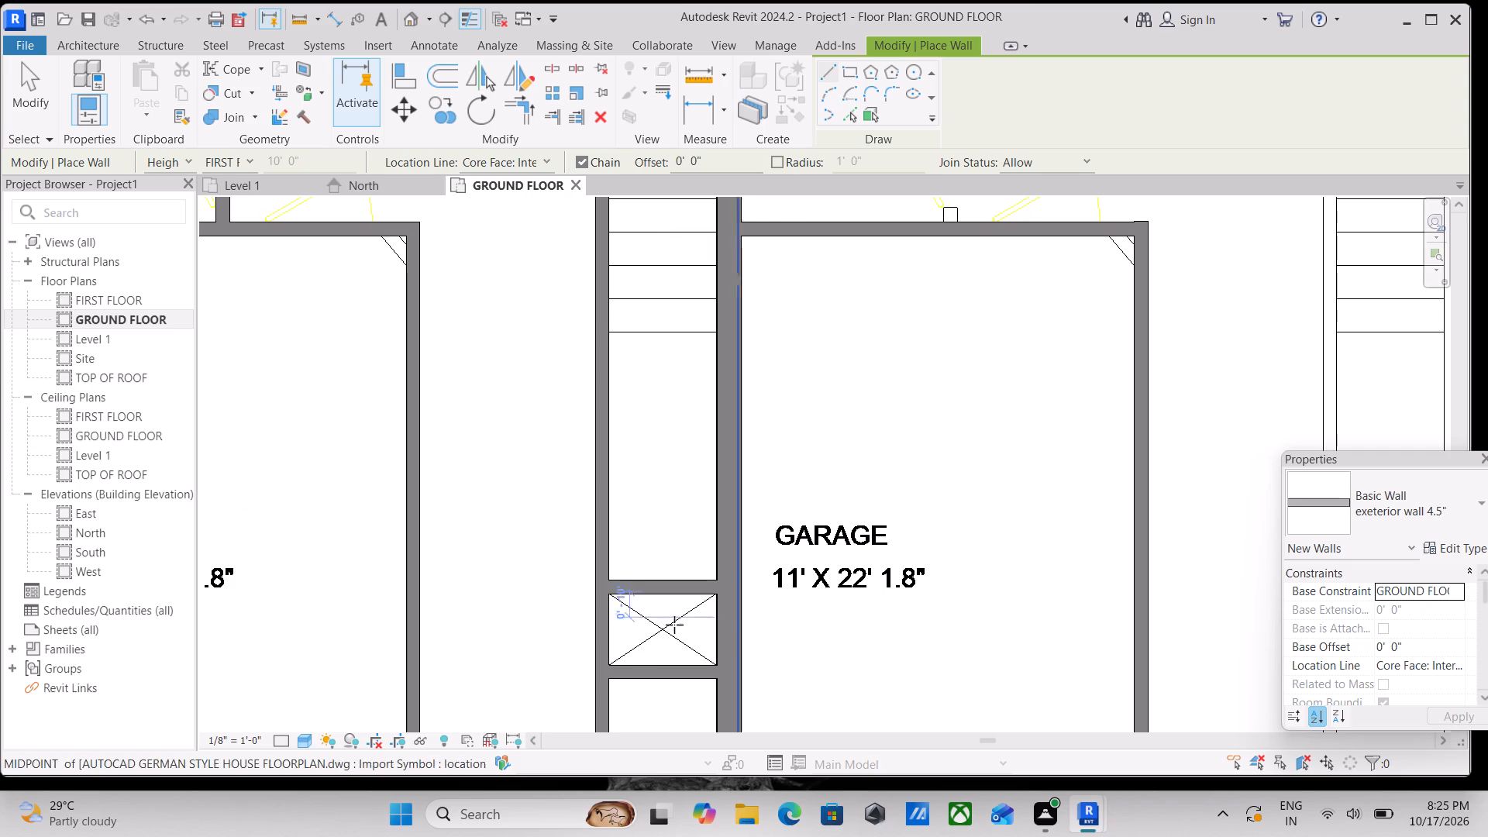
pyautogui.scroll(-4, 678, 520)
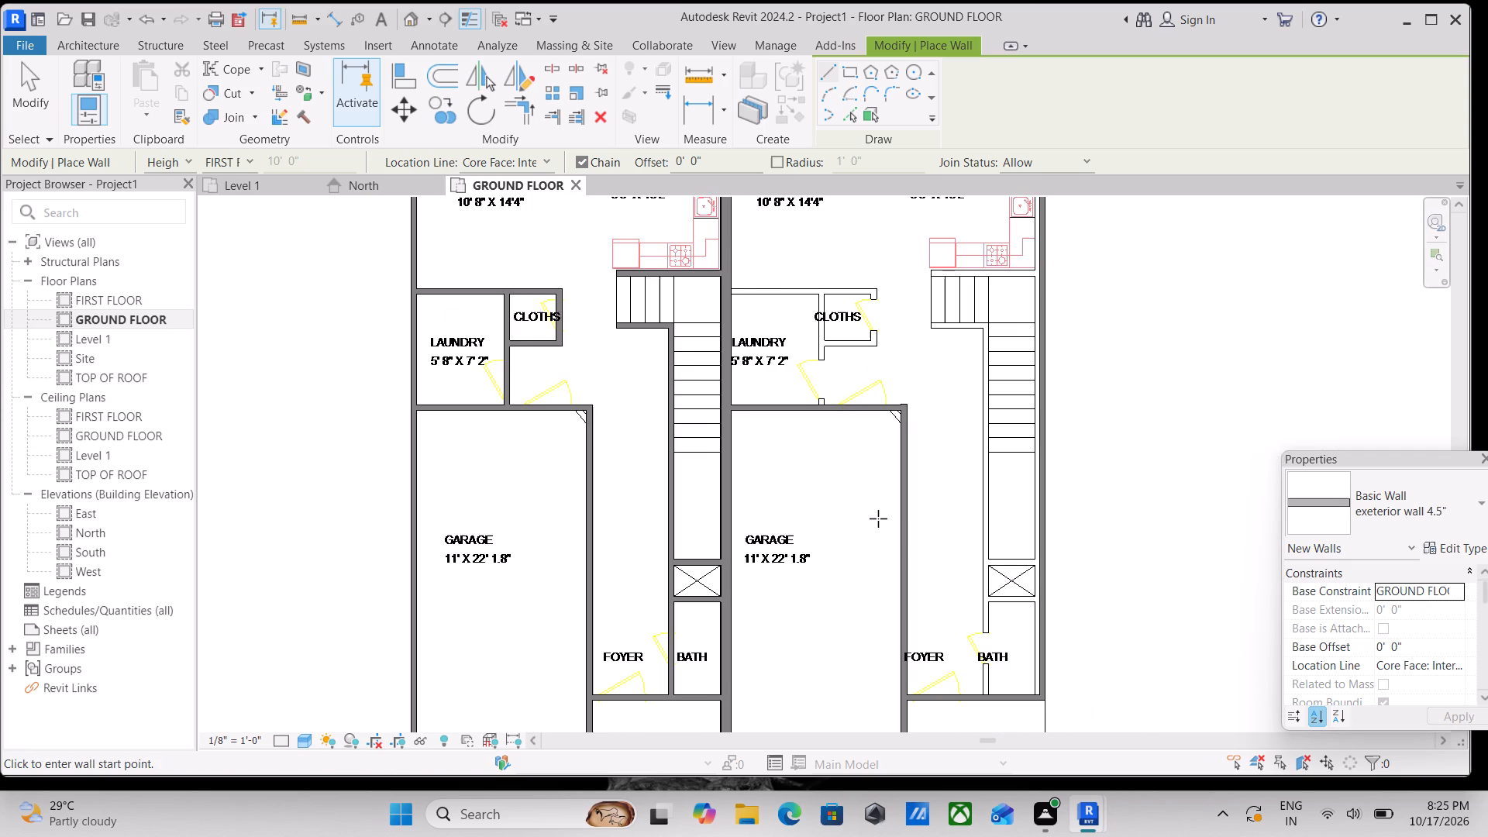
pyautogui.scroll(-3, 838, 549)
pyautogui.scroll(5, 910, 391)
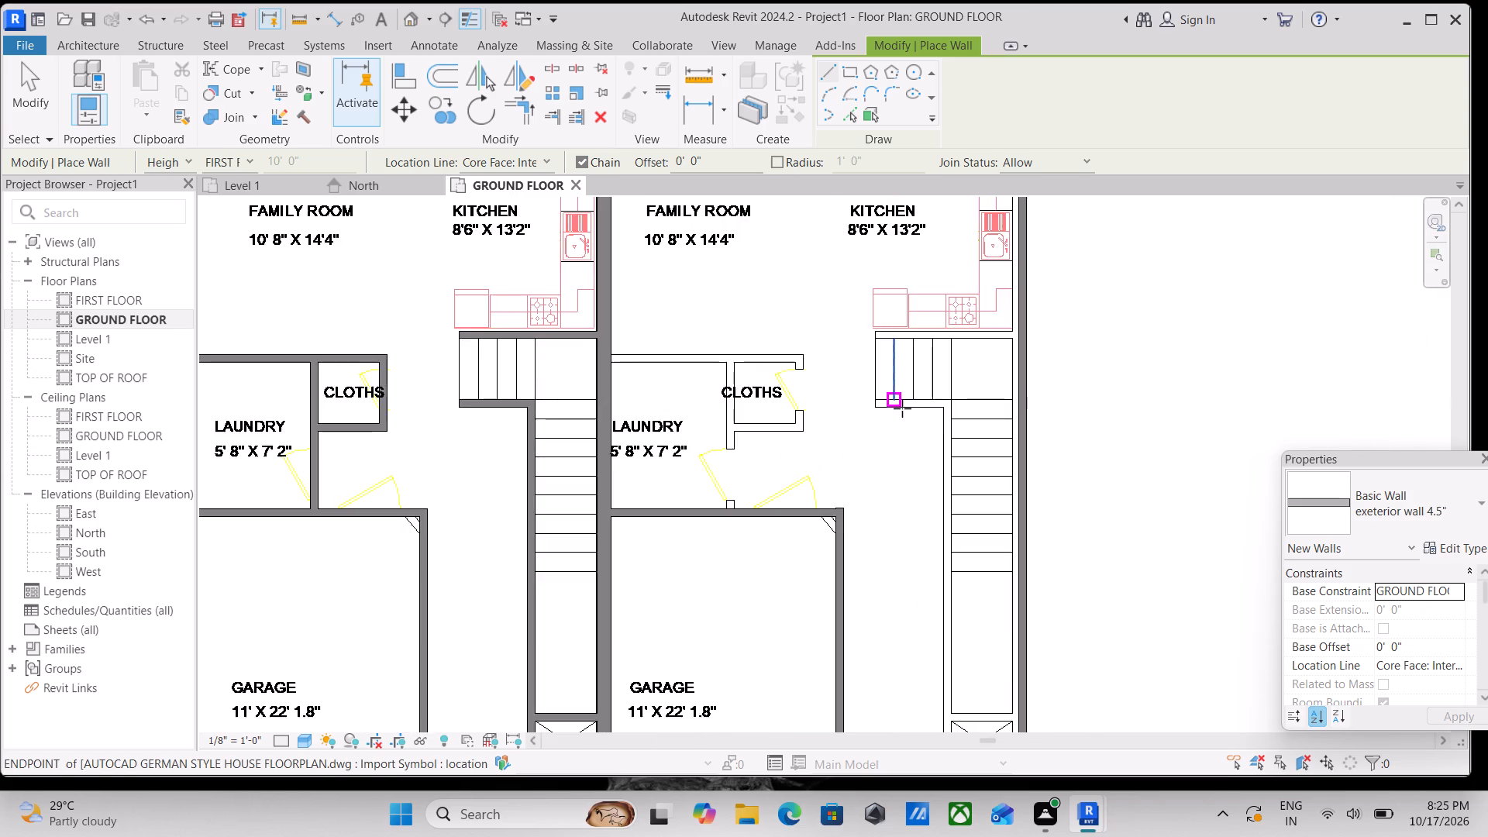
pyautogui.scroll(3, 902, 408)
pyautogui.moveTo(993, 396); pyautogui.dragTo(1011, 673, button='middle')
pyautogui.moveTo(819, 493); pyautogui.dragTo(1001, 836, button='middle')
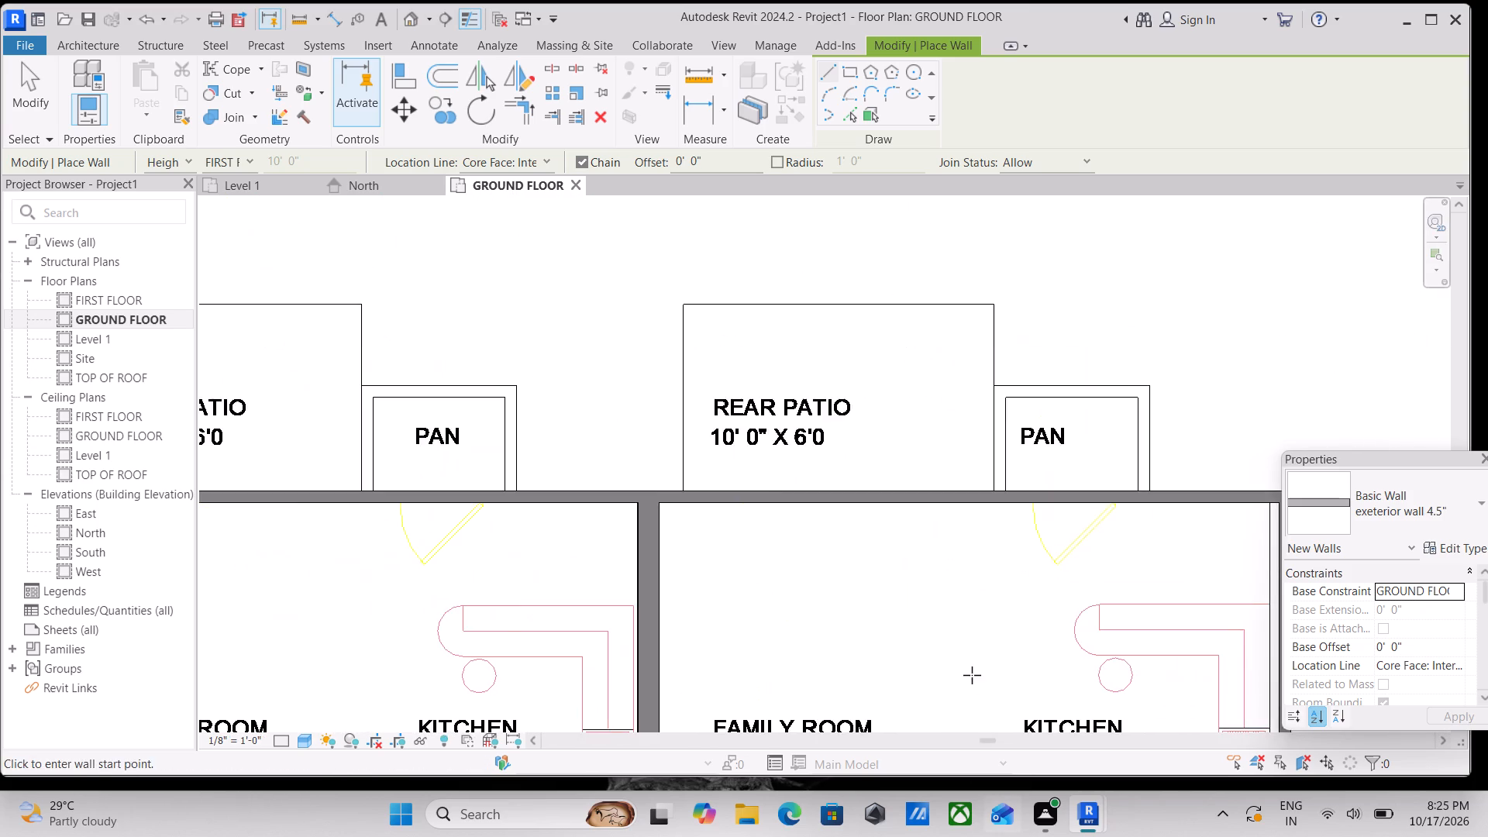
pyautogui.scroll(-2, 956, 627)
pyautogui.moveTo(956, 627); pyautogui.dragTo(959, 428, button='middle')
pyautogui.moveTo(937, 546); pyautogui.dragTo(997, 341, button='middle')
pyautogui.scroll(2, 848, 647)
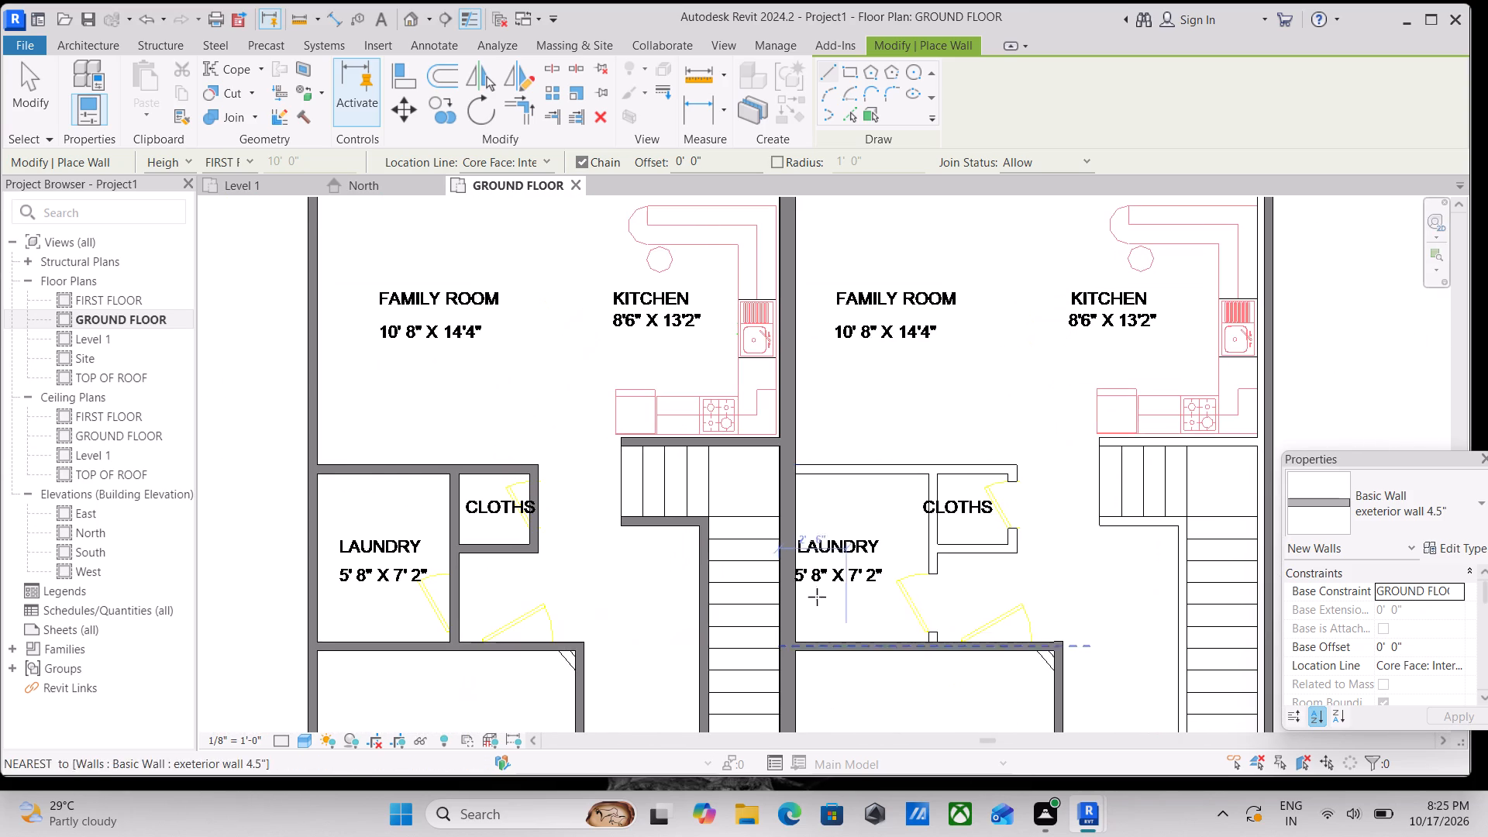
# Draw the 4.5" wall behind the second unit's laundry and closet, about 9'-5" from the party wall, flipped to fill the plan lines.
pyautogui.scroll(2, 822, 522)
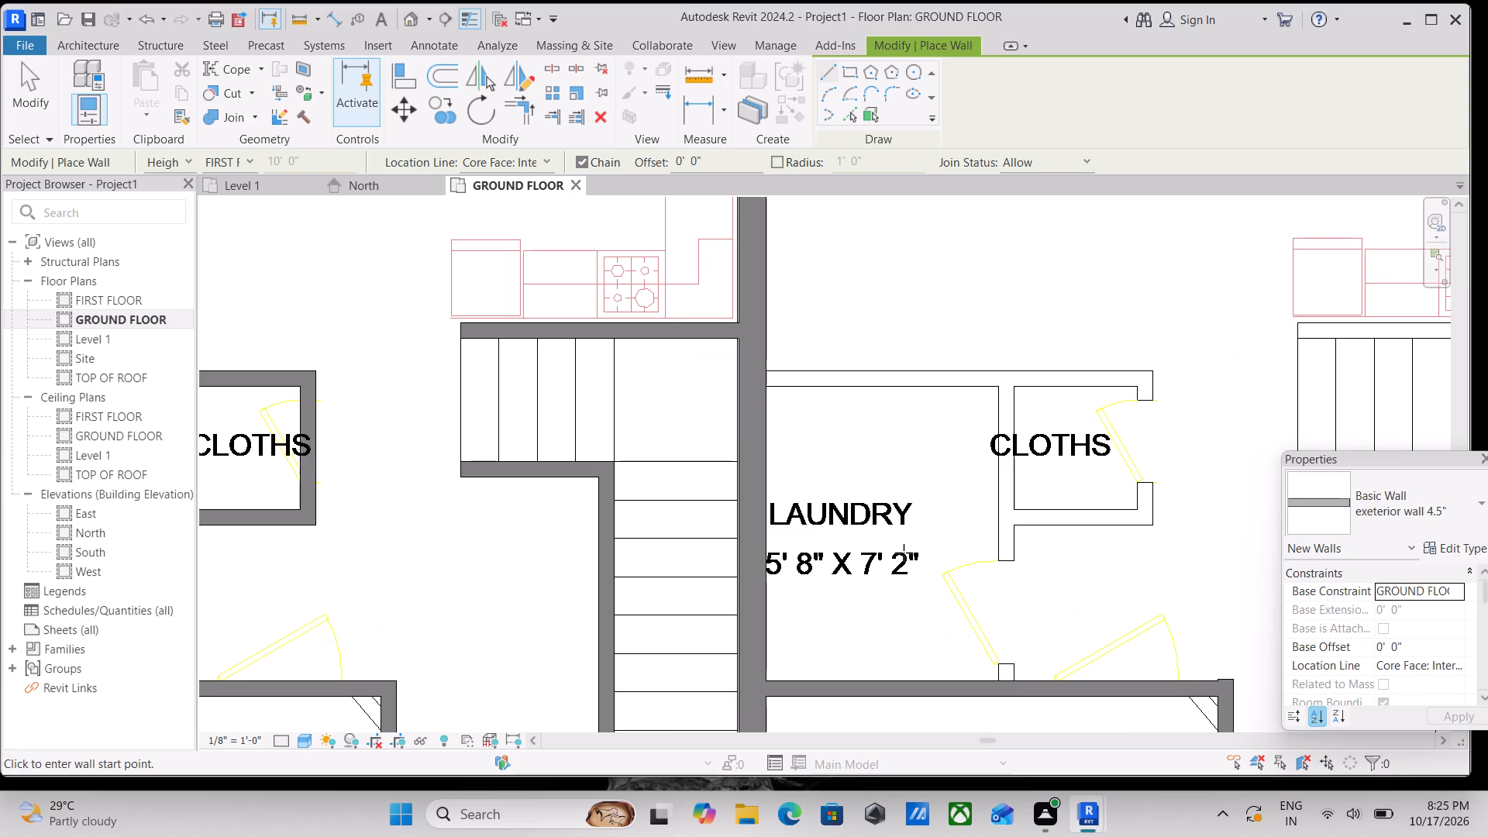
pyautogui.scroll(3, 903, 552)
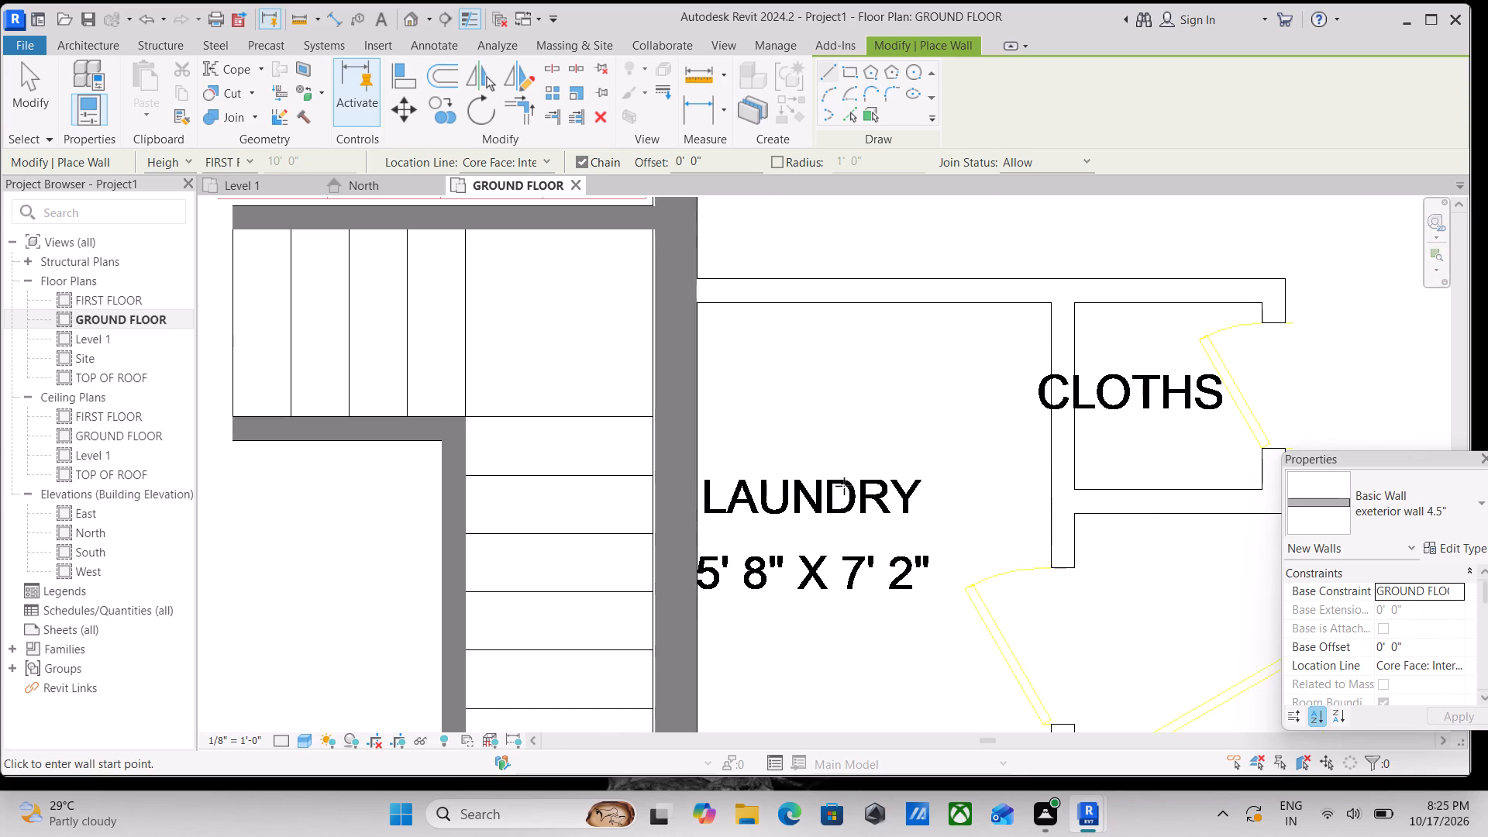
pyautogui.moveTo(777, 374); pyautogui.dragTo(829, 501, button='middle')
pyautogui.scroll(1, 829, 501)
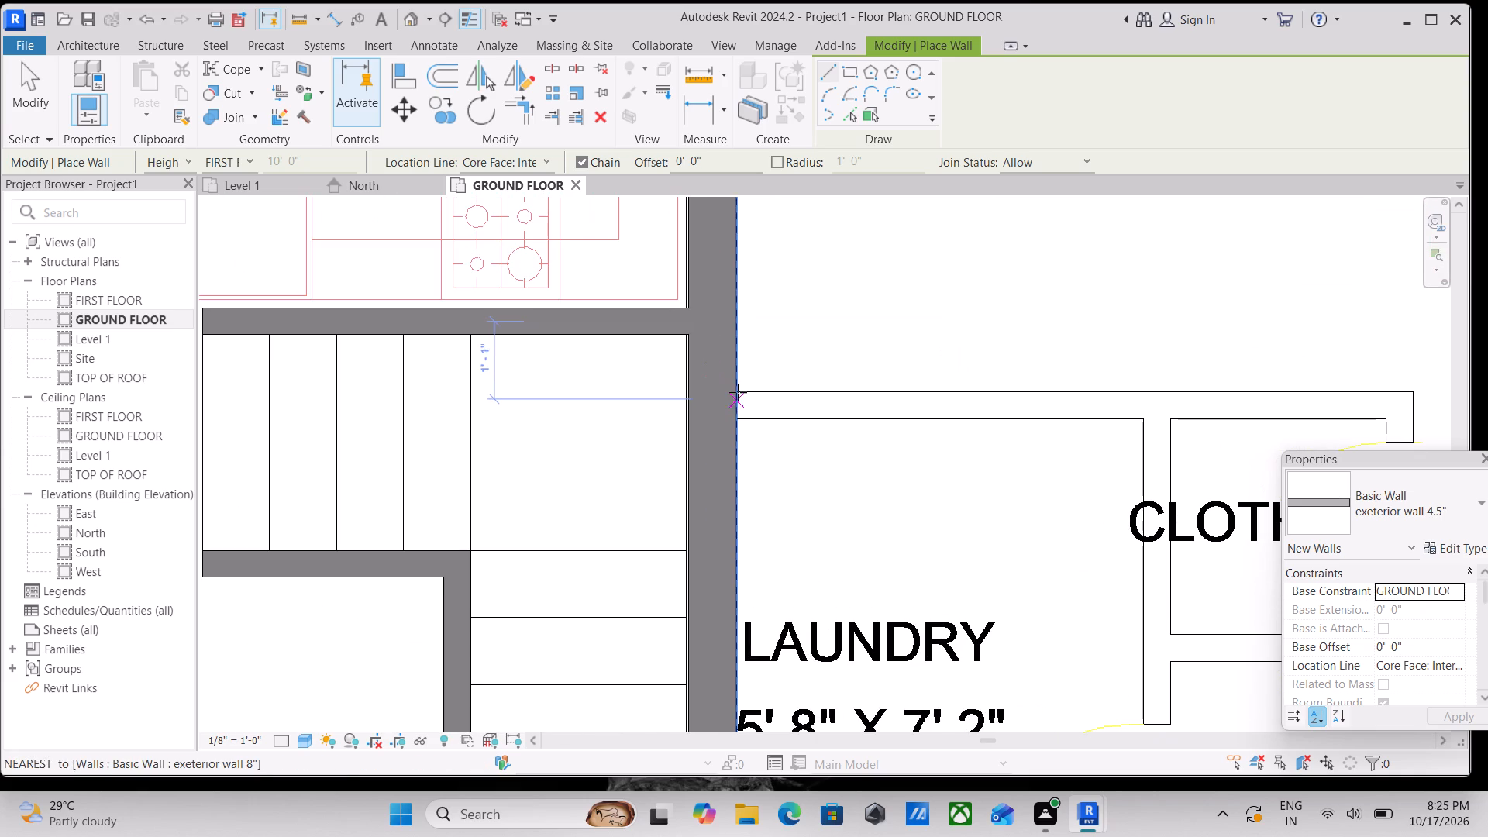
pyautogui.click(738, 391)
pyautogui.moveTo(1075, 405); pyautogui.dragTo(754, 390, button='middle')
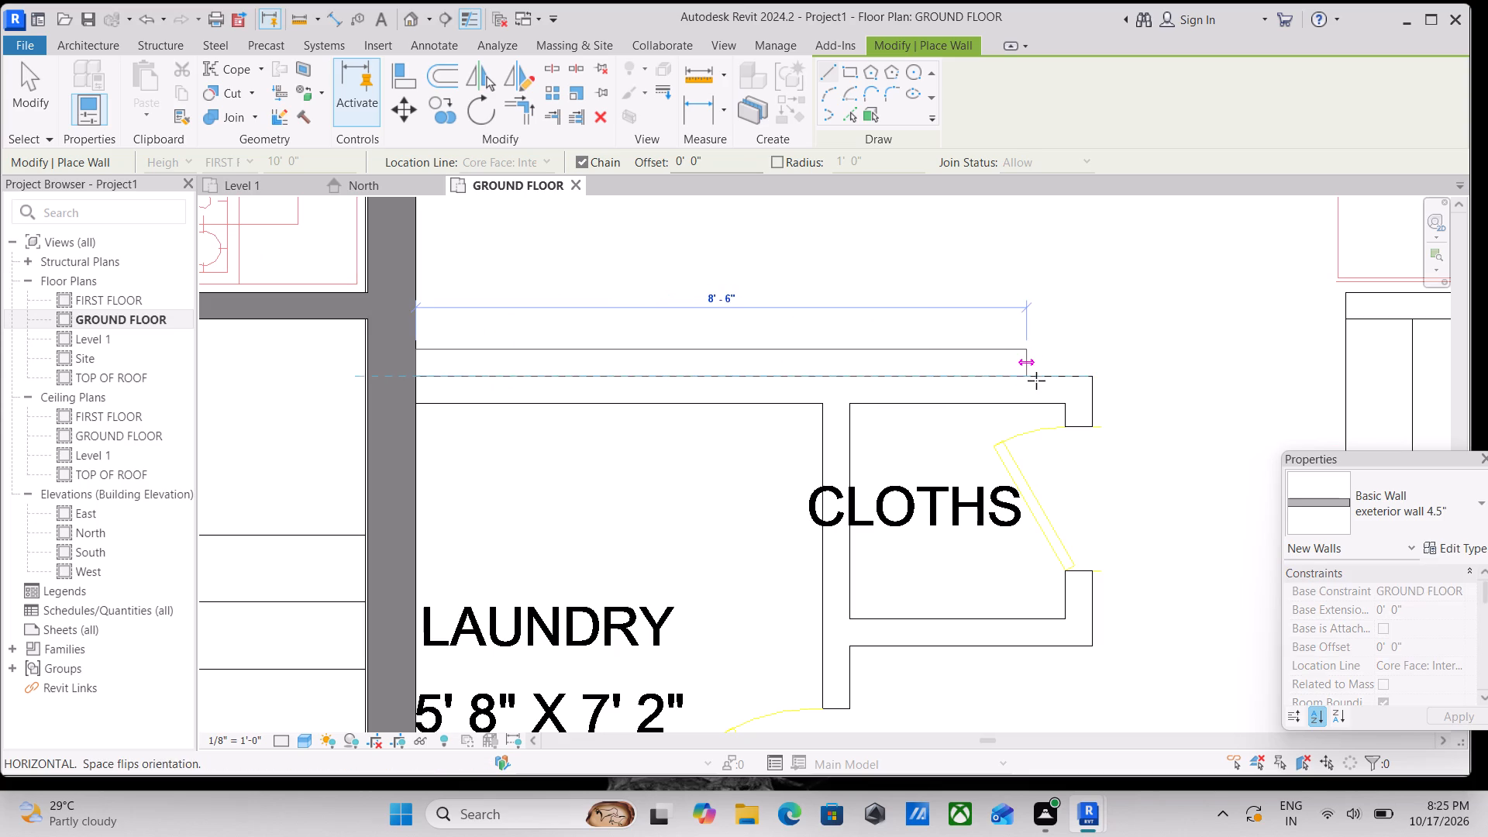
pyautogui.press('space')
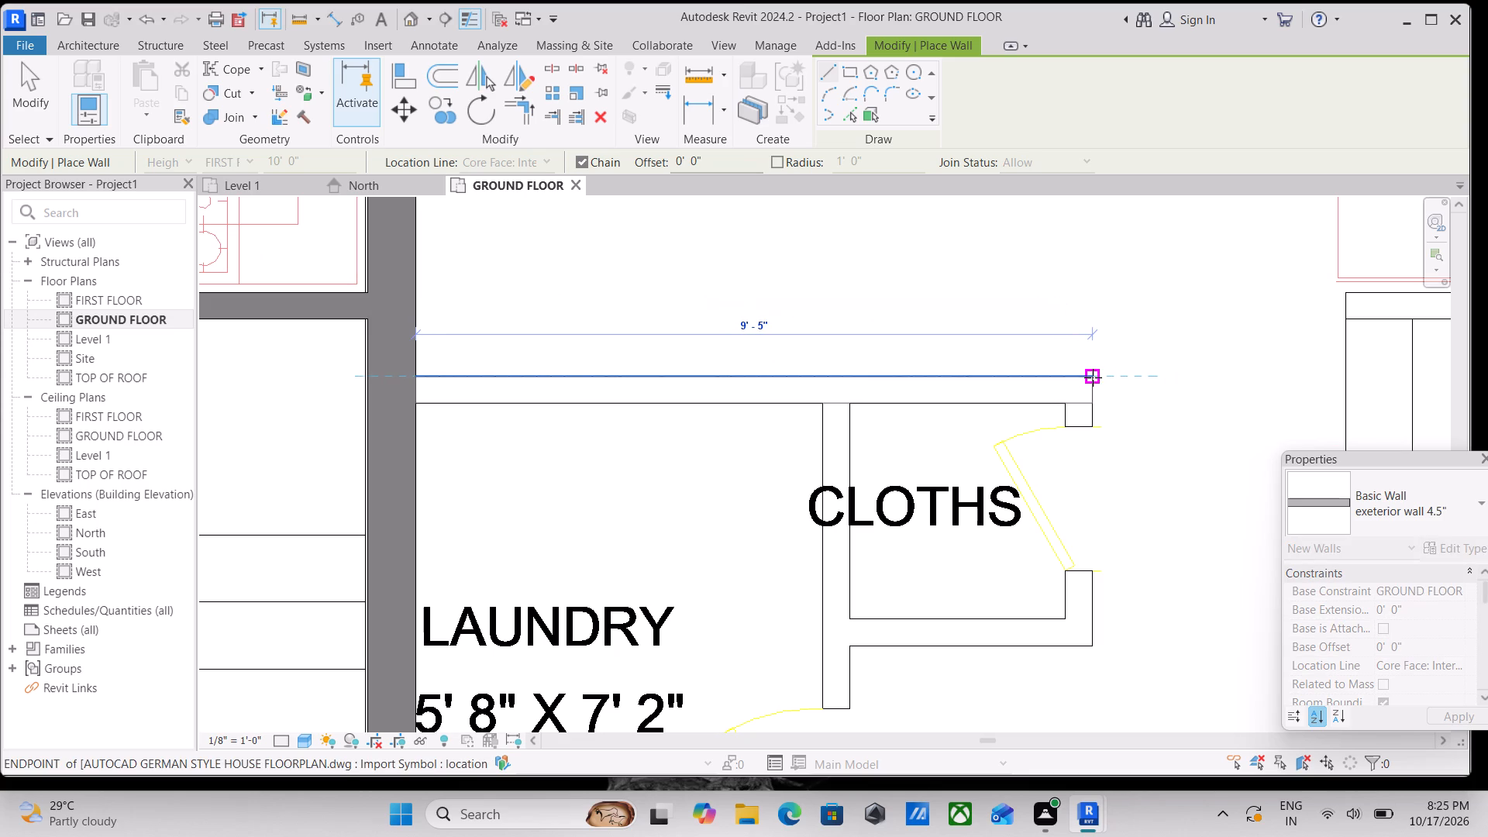
pyautogui.click(1092, 377)
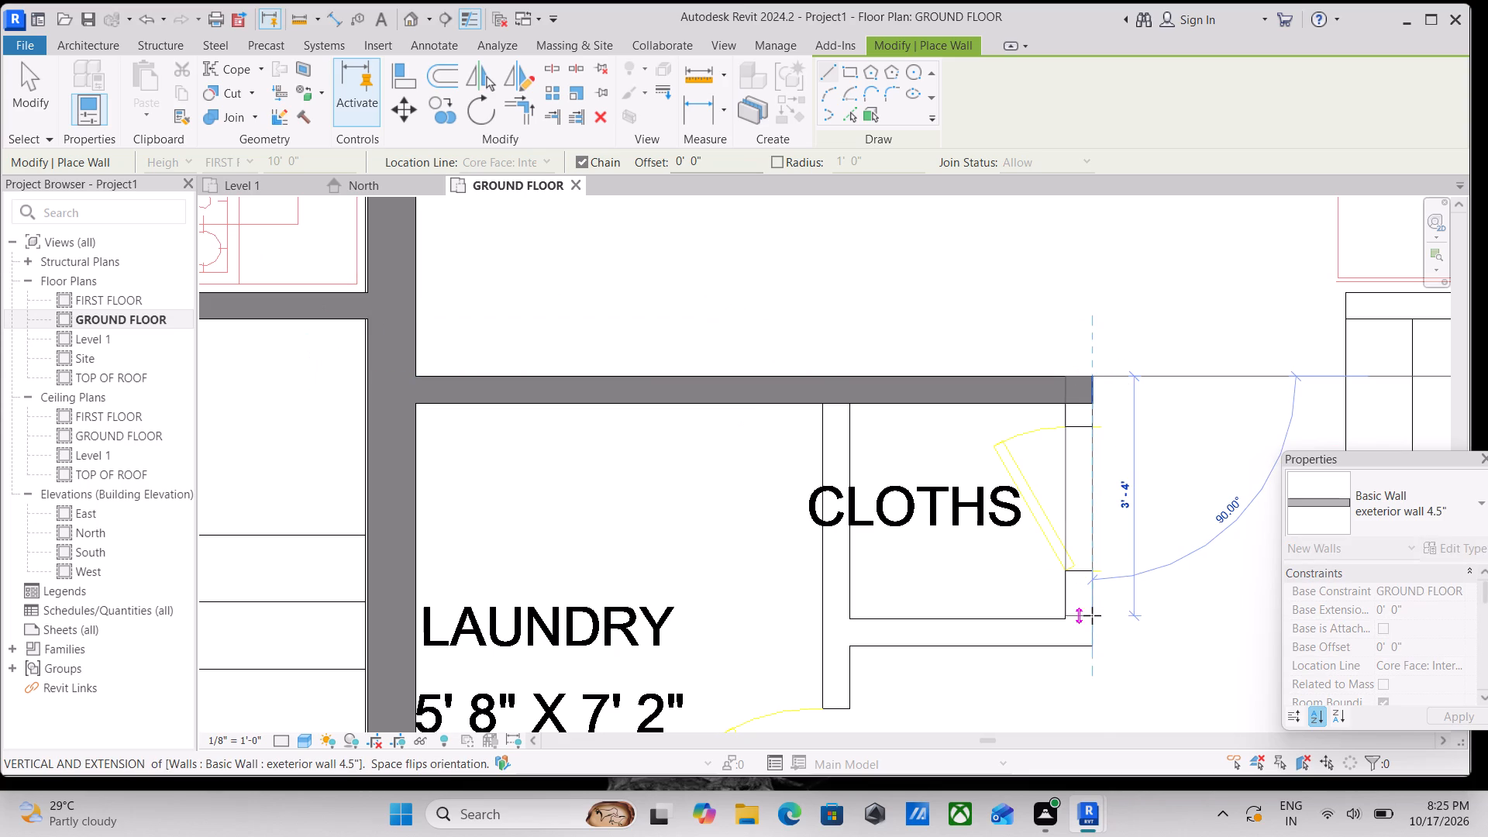
# Continue the 4.5" wall around the second unit's CLOTHS closet, about 3'-9" wide, and back up to the laundry's rear wall.
pyautogui.click(1097, 641)
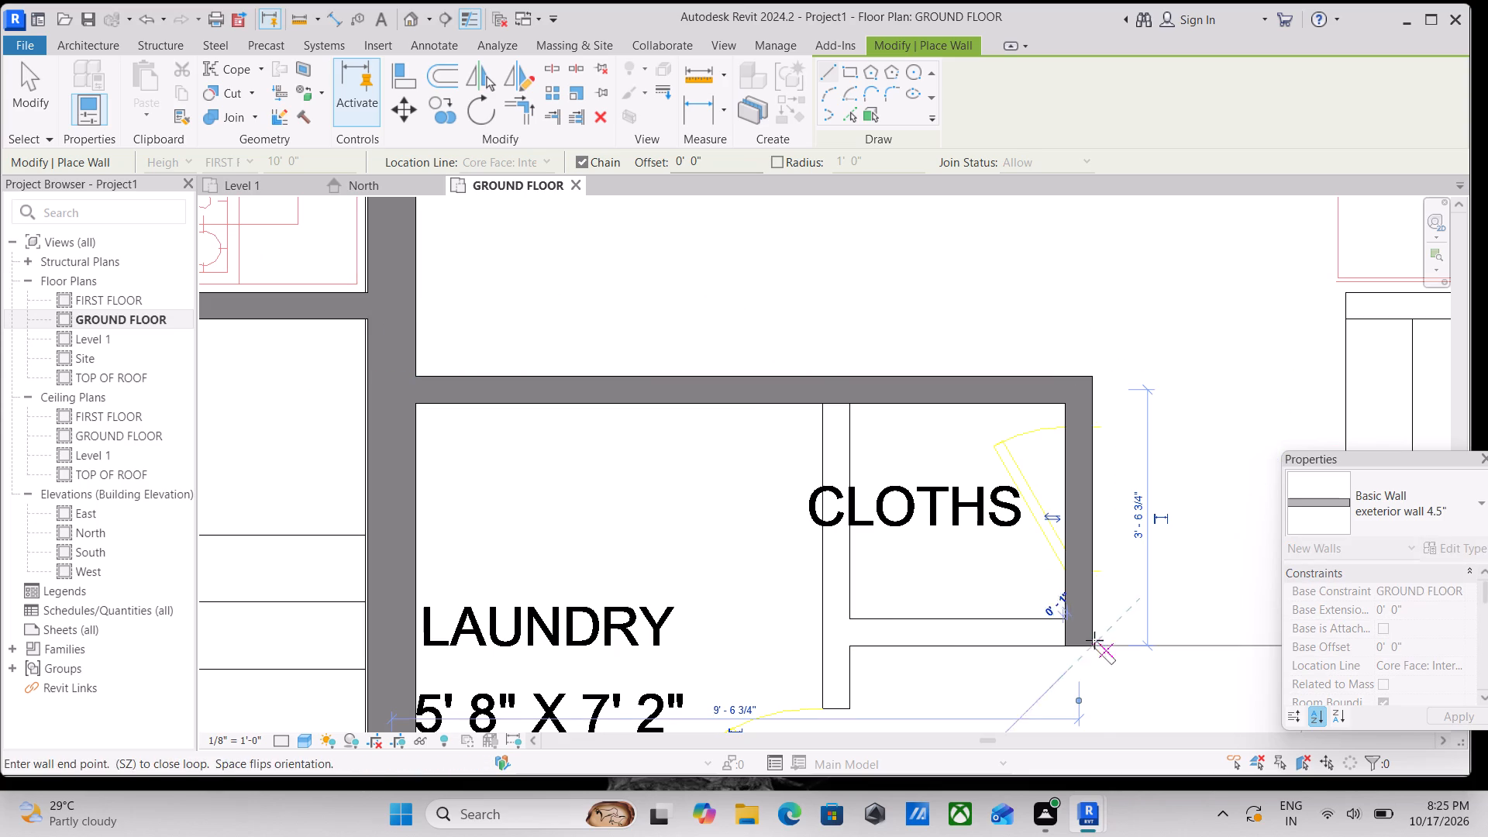
pyautogui.click(828, 646)
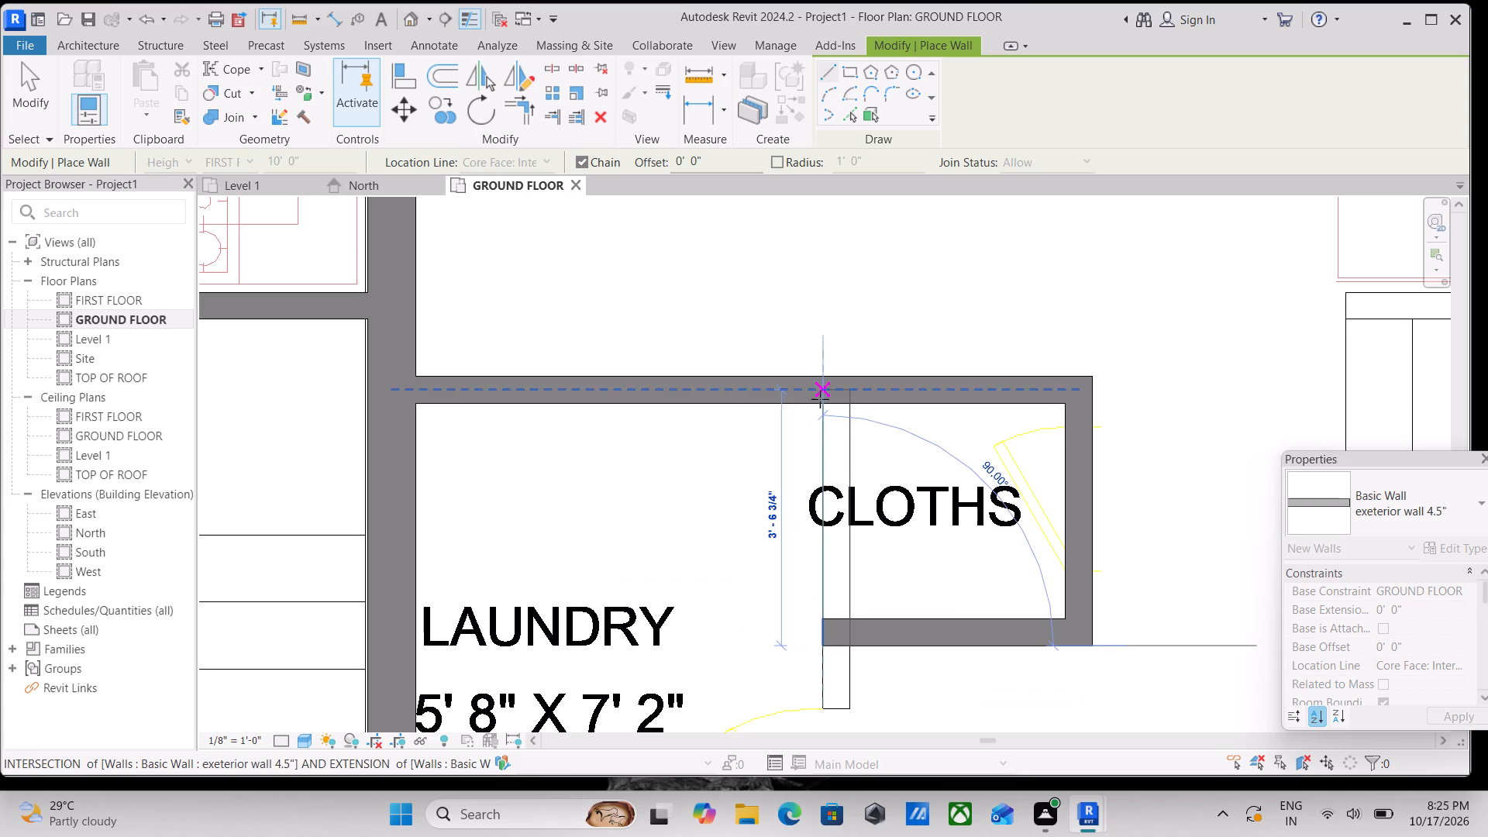
pyautogui.click(820, 405)
pyautogui.scroll(-3, 825, 438)
pyautogui.moveTo(825, 438); pyautogui.dragTo(835, 310, button='middle')
pyautogui.press('Escape')
# Draw a 4.5" wall about 3'-9 1/2" long from the second unit's closet corner to the garage's rear wall.
pyautogui.scroll(-2, 843, 505)
pyautogui.moveTo(843, 493); pyautogui.dragTo(840, 436, button='middle')
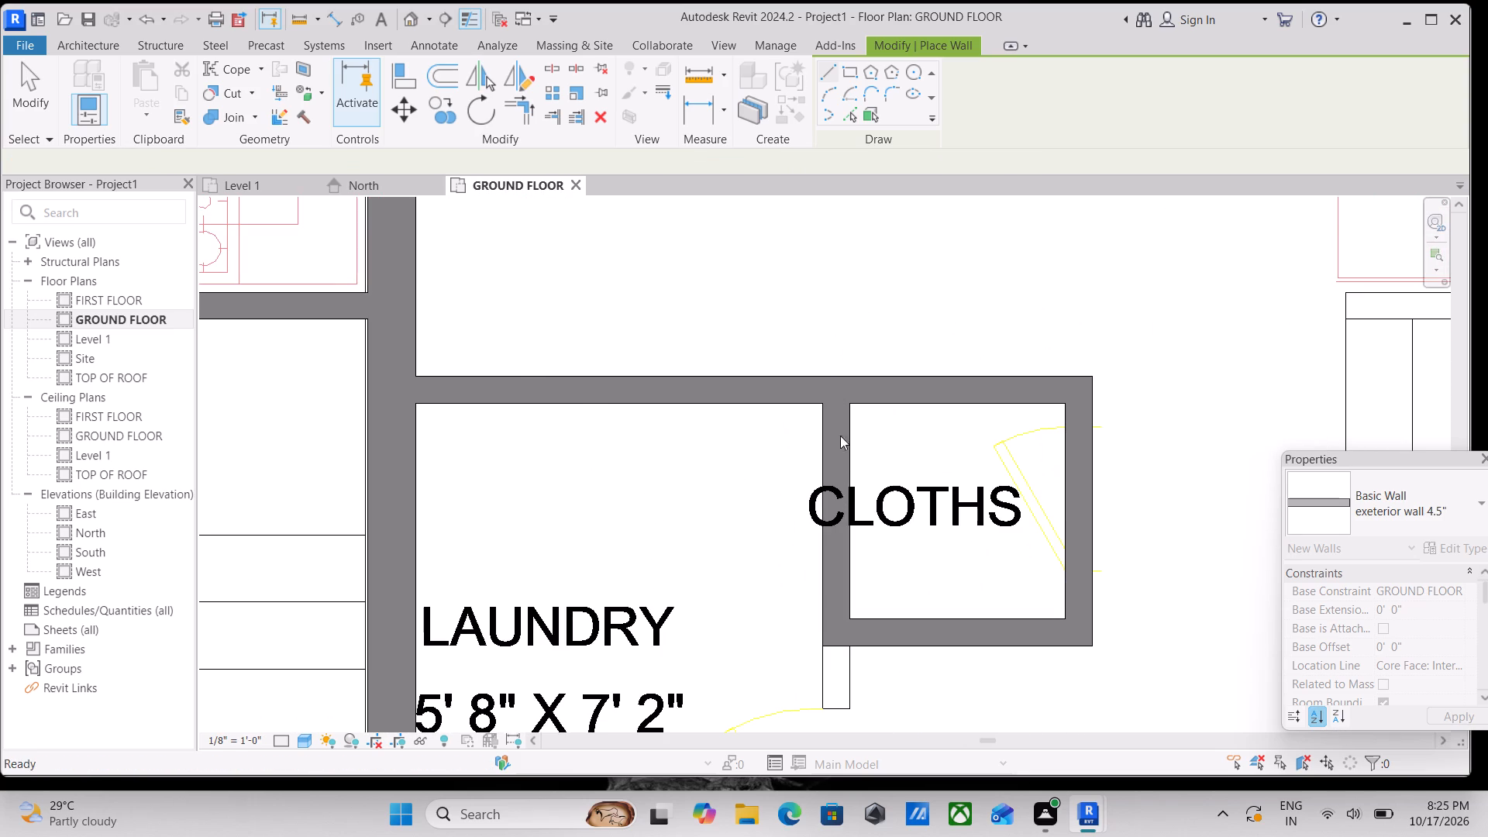
pyautogui.moveTo(840, 436); pyautogui.dragTo(848, 263, button='middle')
pyautogui.scroll(-1, 848, 277)
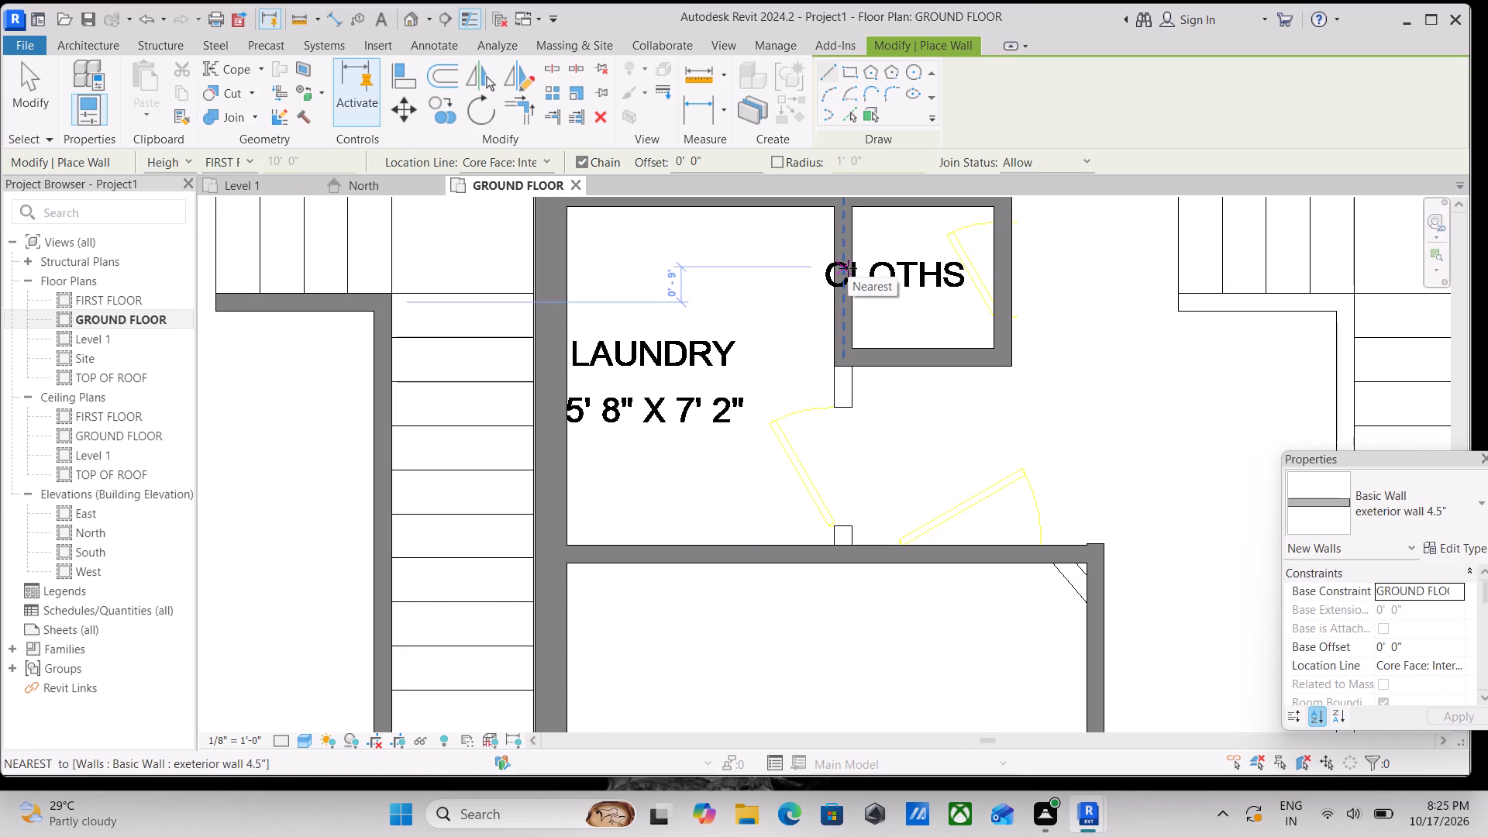
pyautogui.scroll(2, 824, 368)
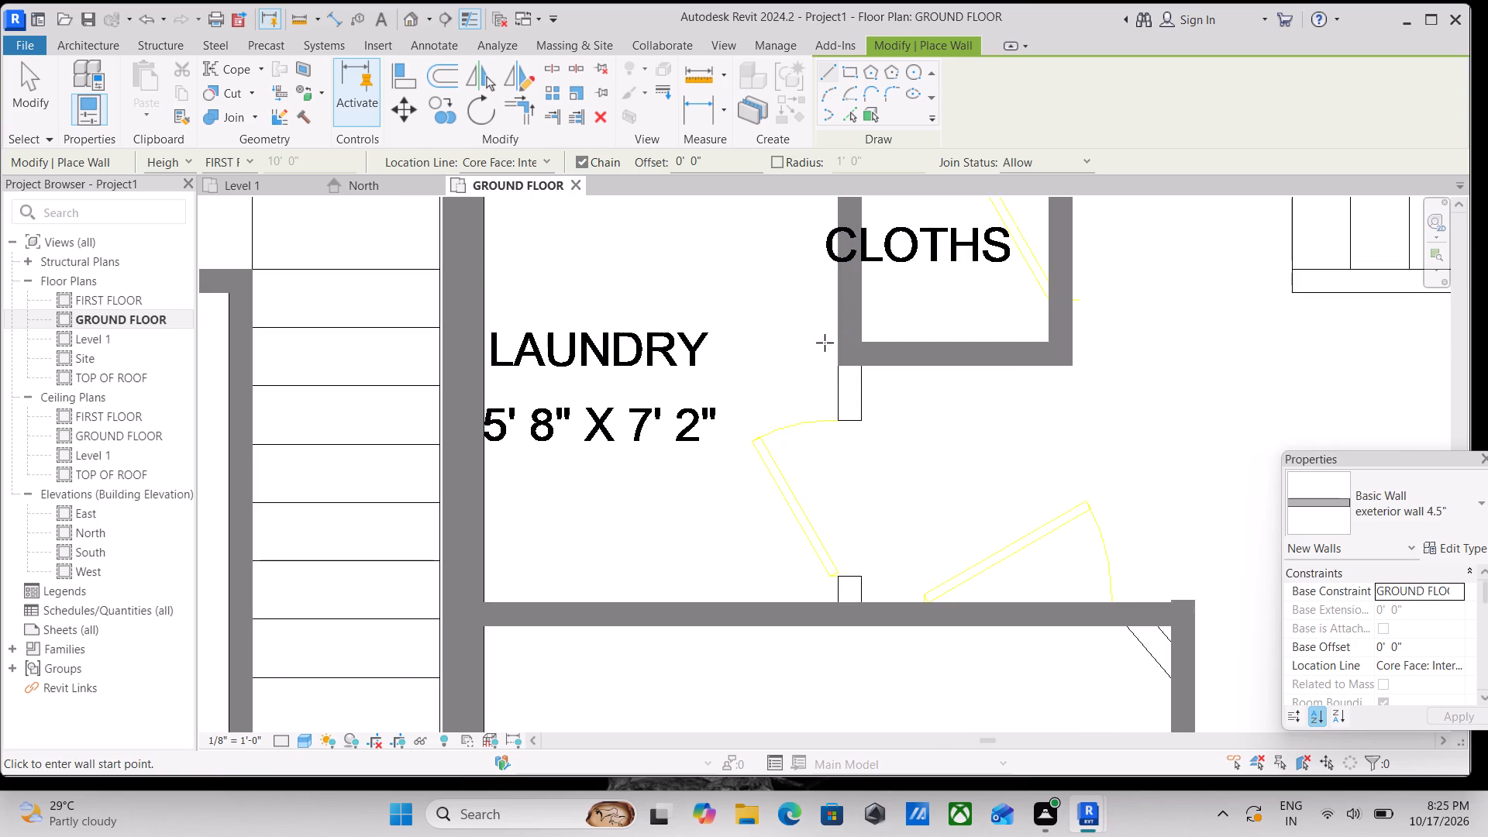
pyautogui.scroll(2, 846, 373)
pyautogui.click(835, 368)
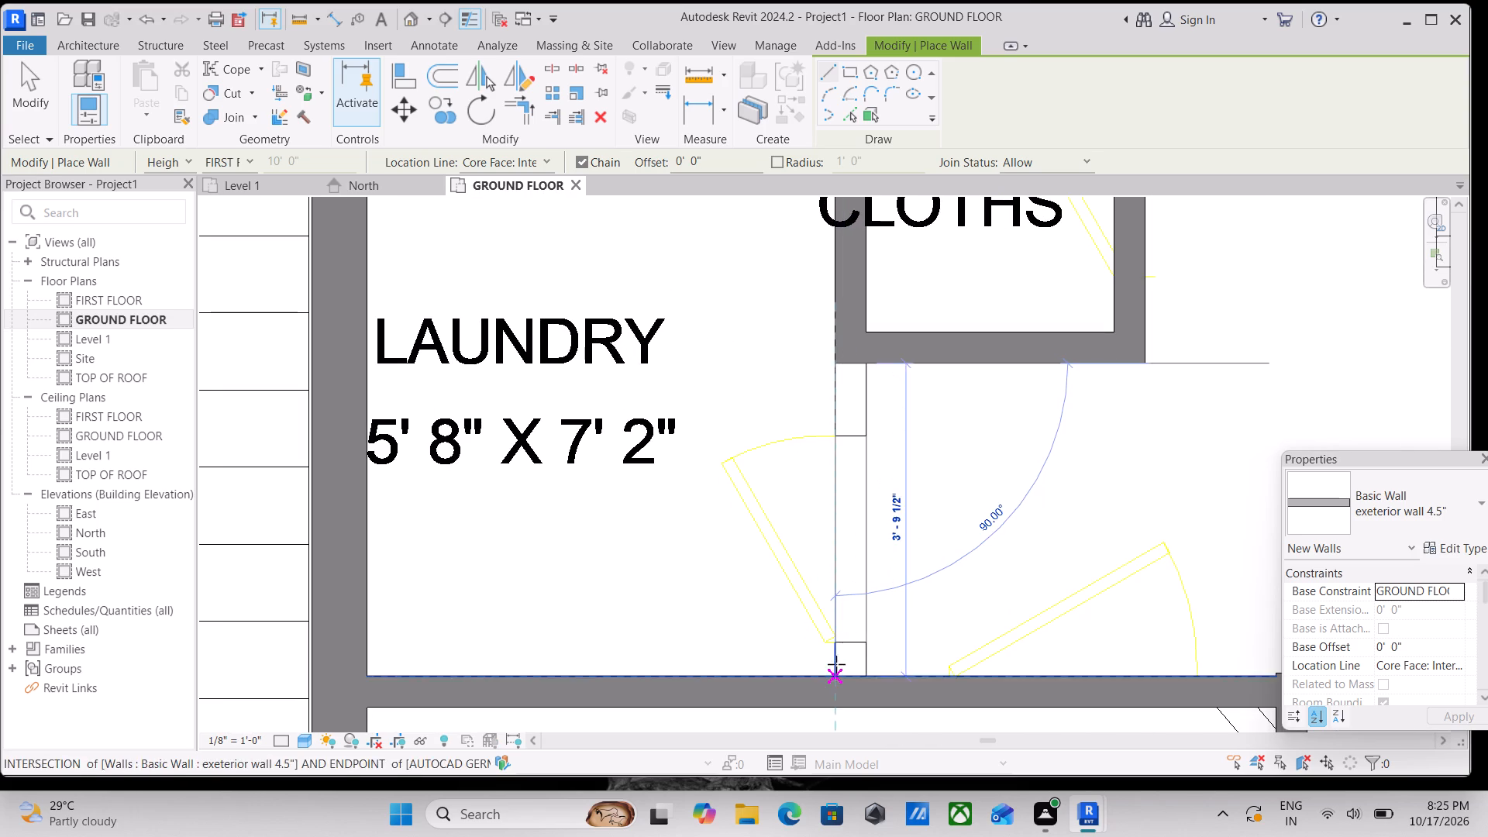
pyautogui.scroll(-1, 845, 663)
pyautogui.moveTo(849, 656); pyautogui.dragTo(856, 487, button='middle')
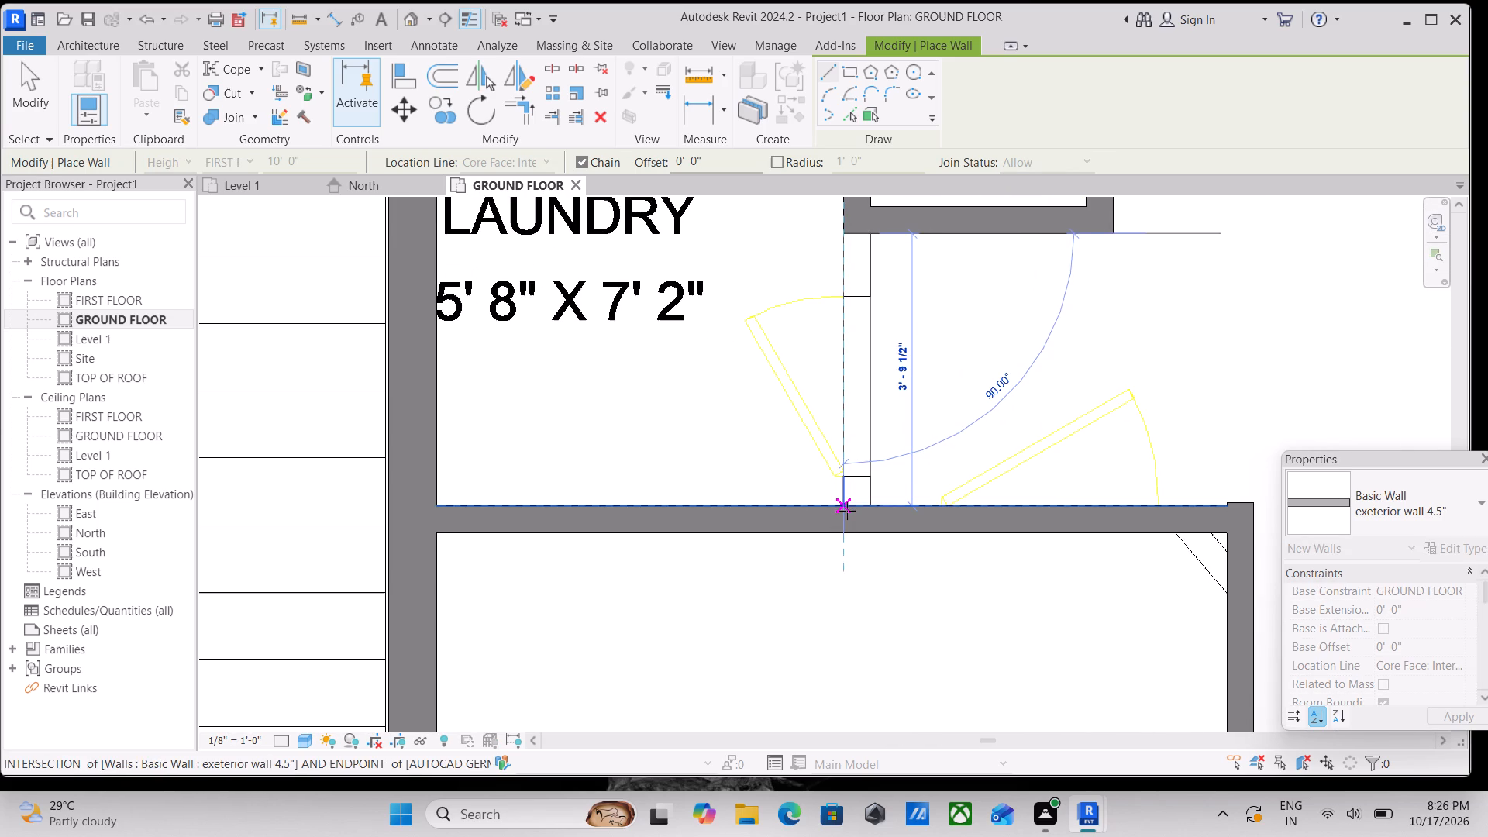
pyautogui.click(847, 510)
pyautogui.press('Escape')
# Draw the second unit's 4.5" wall from the foyer and bath front wall along the shaft and stairs to the landing corner, flipped onto the plan lines.
pyautogui.scroll(-3, 985, 518)
pyautogui.scroll(-6, 1097, 521)
pyautogui.moveTo(1097, 516); pyautogui.dragTo(887, 329, button='middle')
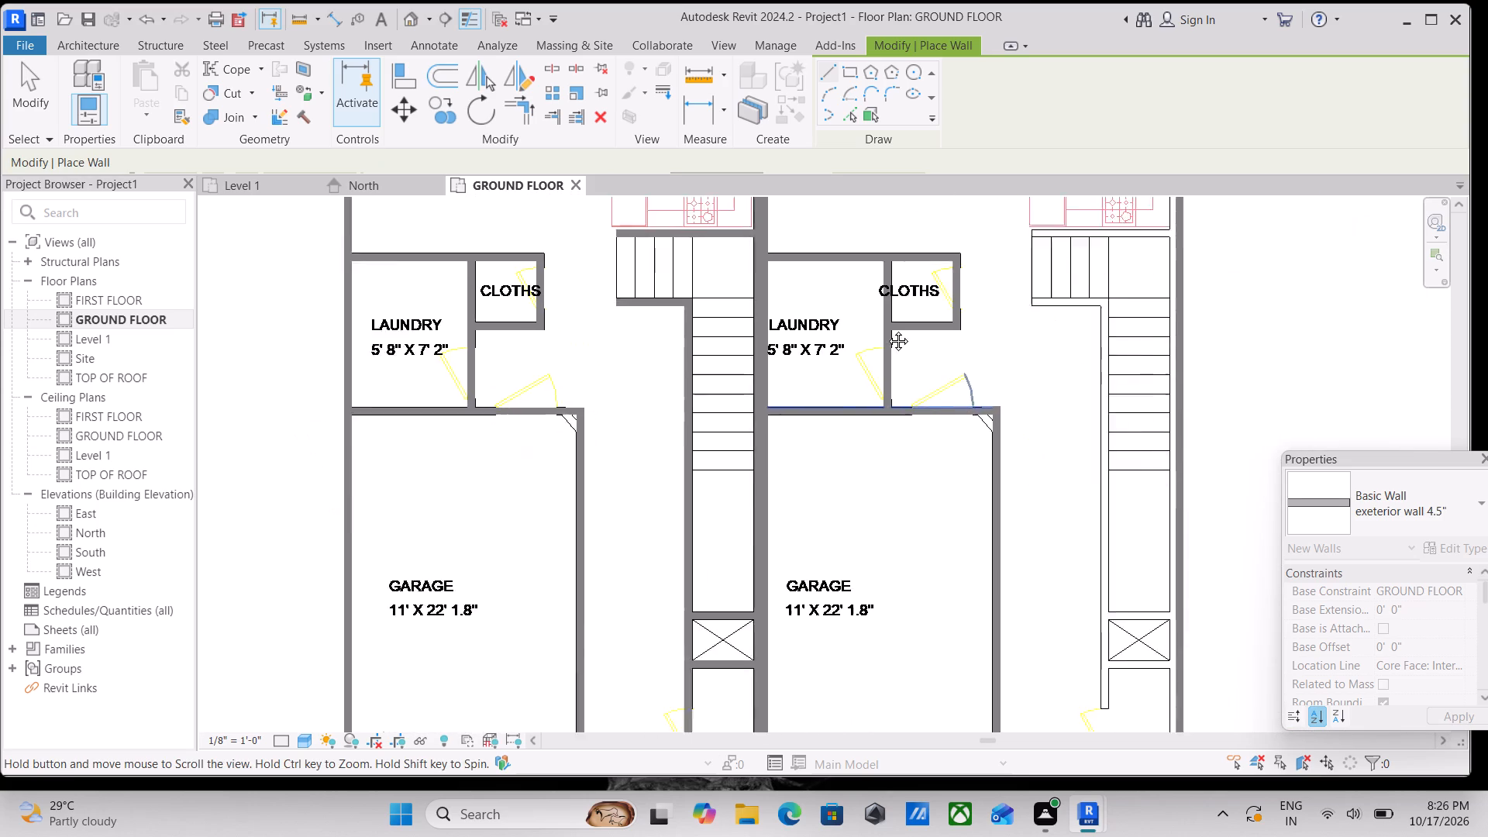
pyautogui.moveTo(887, 329); pyautogui.dragTo(877, 317, button='middle')
pyautogui.scroll(-2, 939, 511)
pyautogui.moveTo(925, 486); pyautogui.dragTo(895, 340, button='middle')
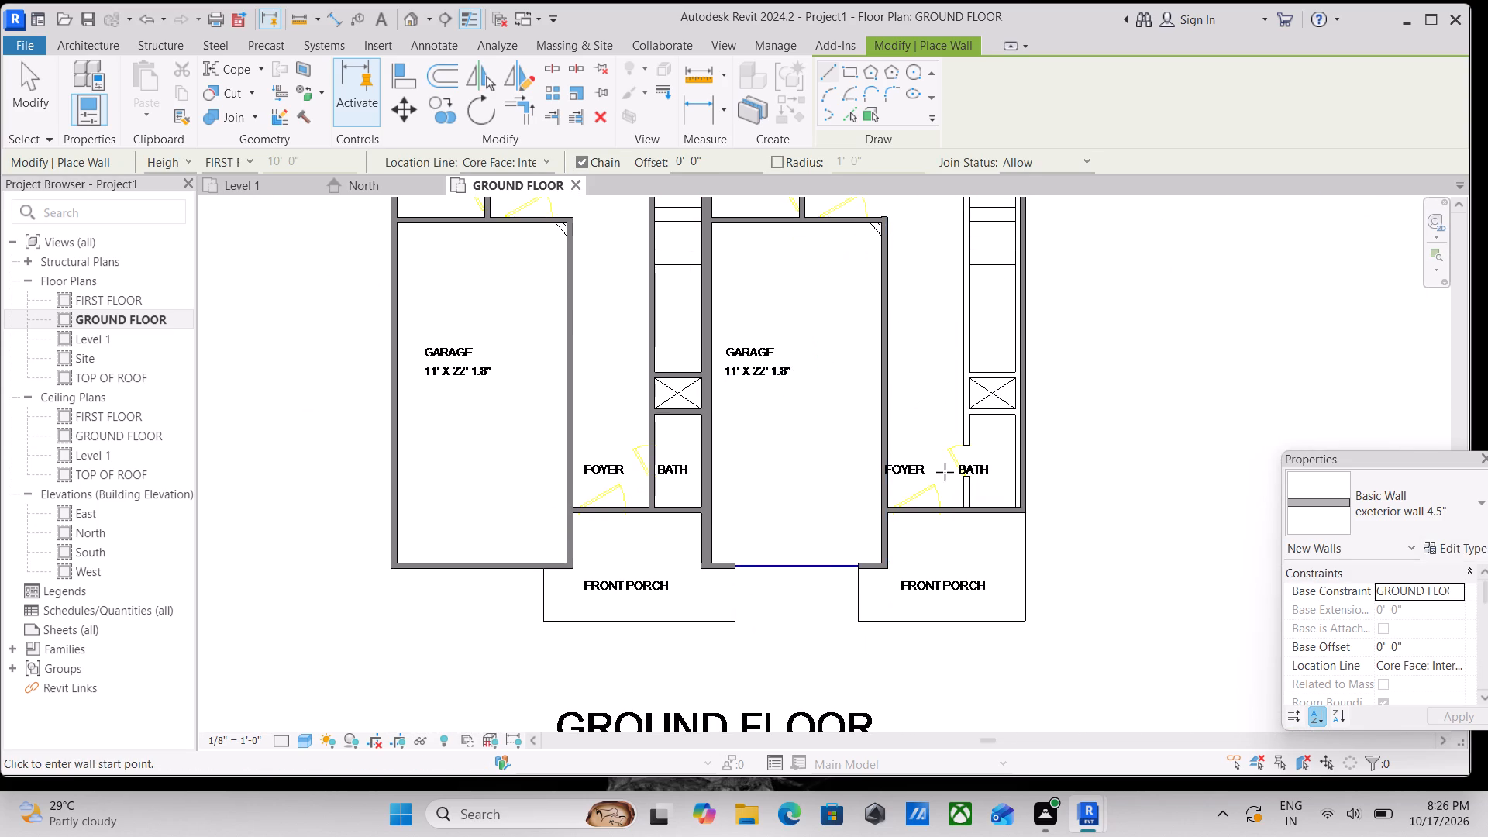
pyautogui.scroll(10, 948, 474)
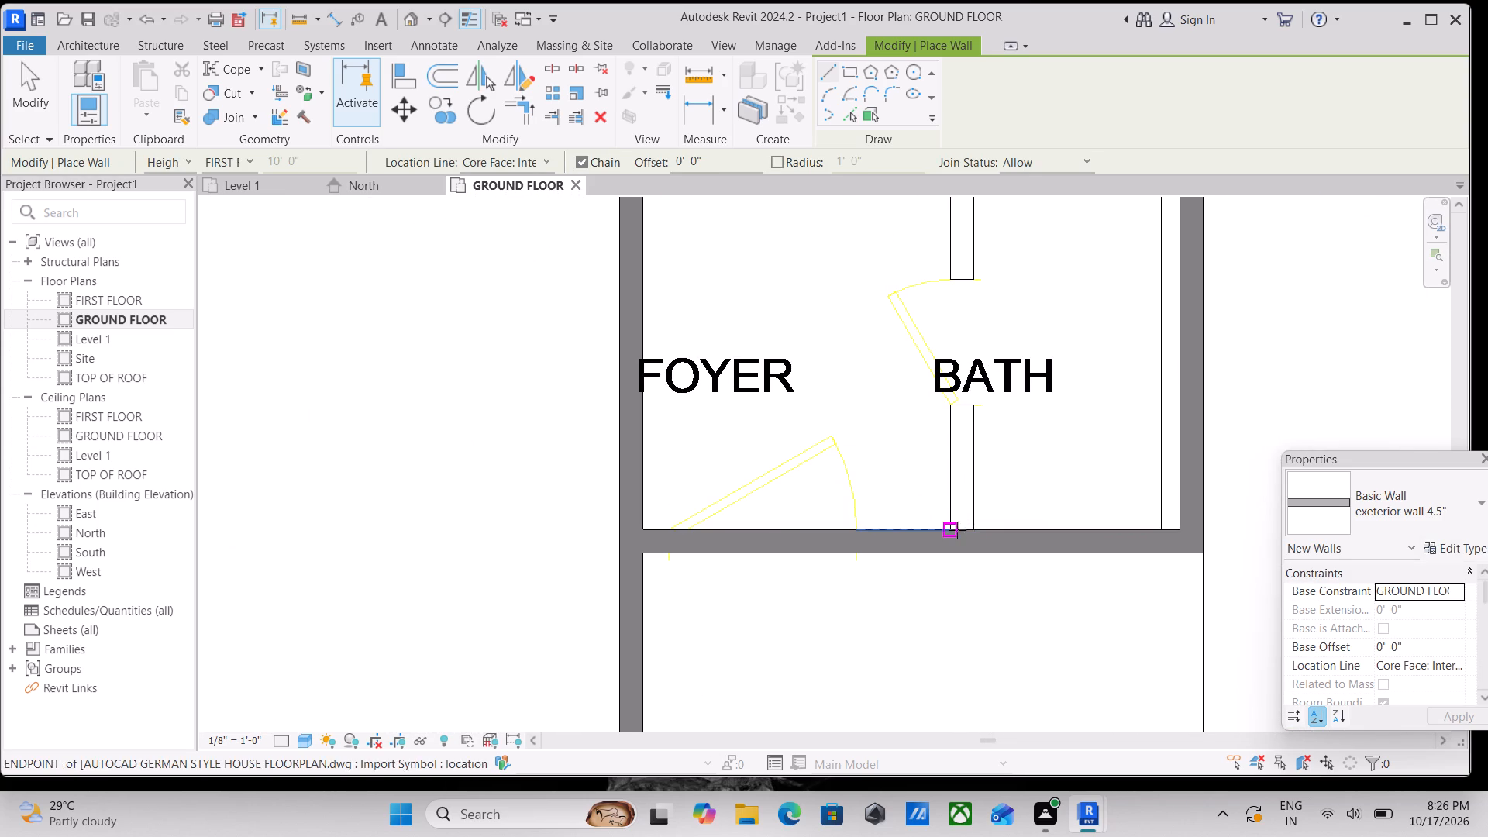
pyautogui.click(957, 530)
pyautogui.moveTo(954, 314); pyautogui.dragTo(966, 475, button='middle')
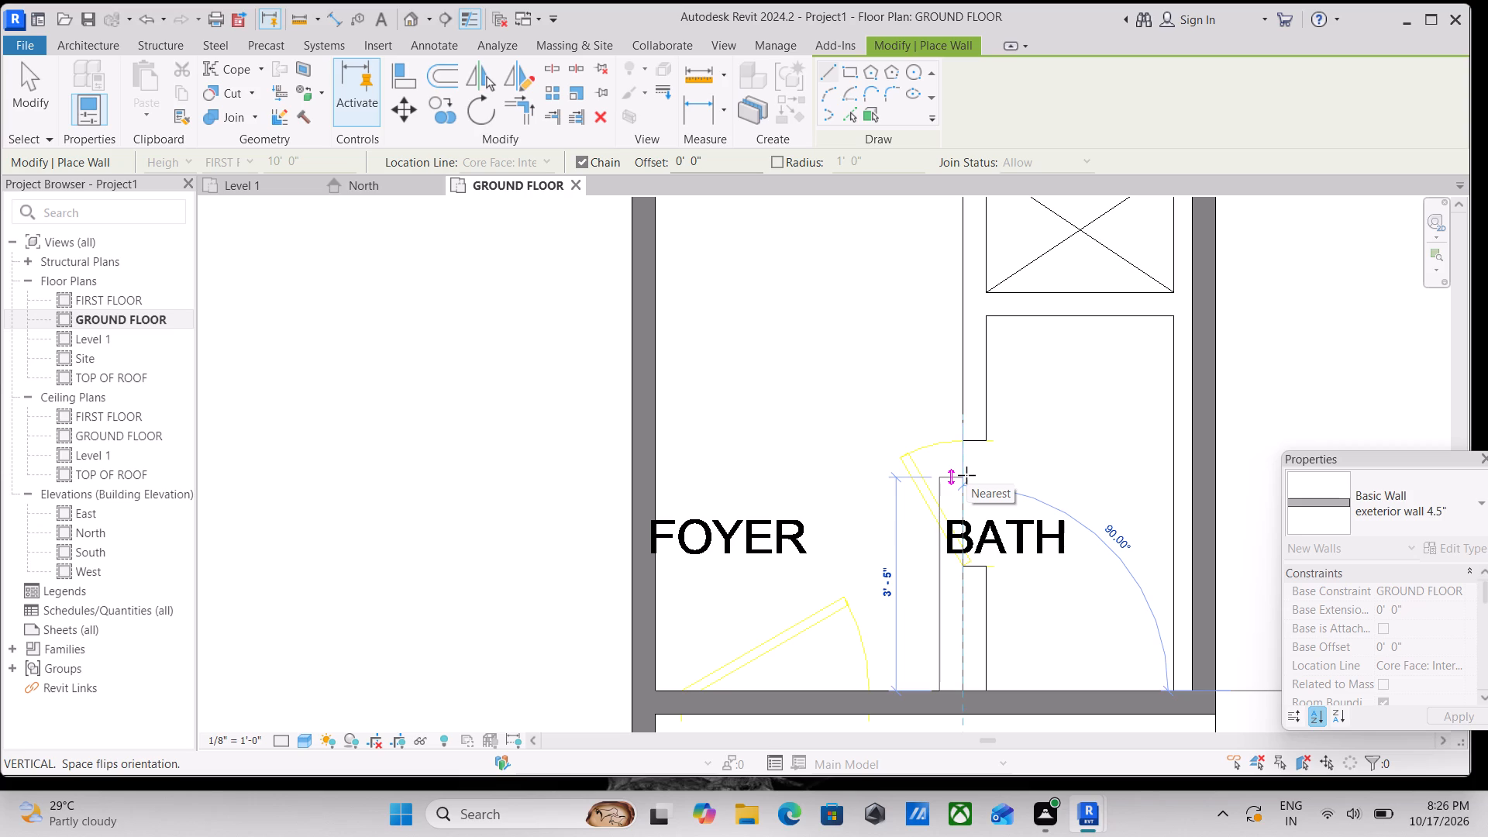
pyautogui.scroll(-1, 967, 459)
pyautogui.moveTo(971, 432); pyautogui.dragTo(966, 660, button='middle')
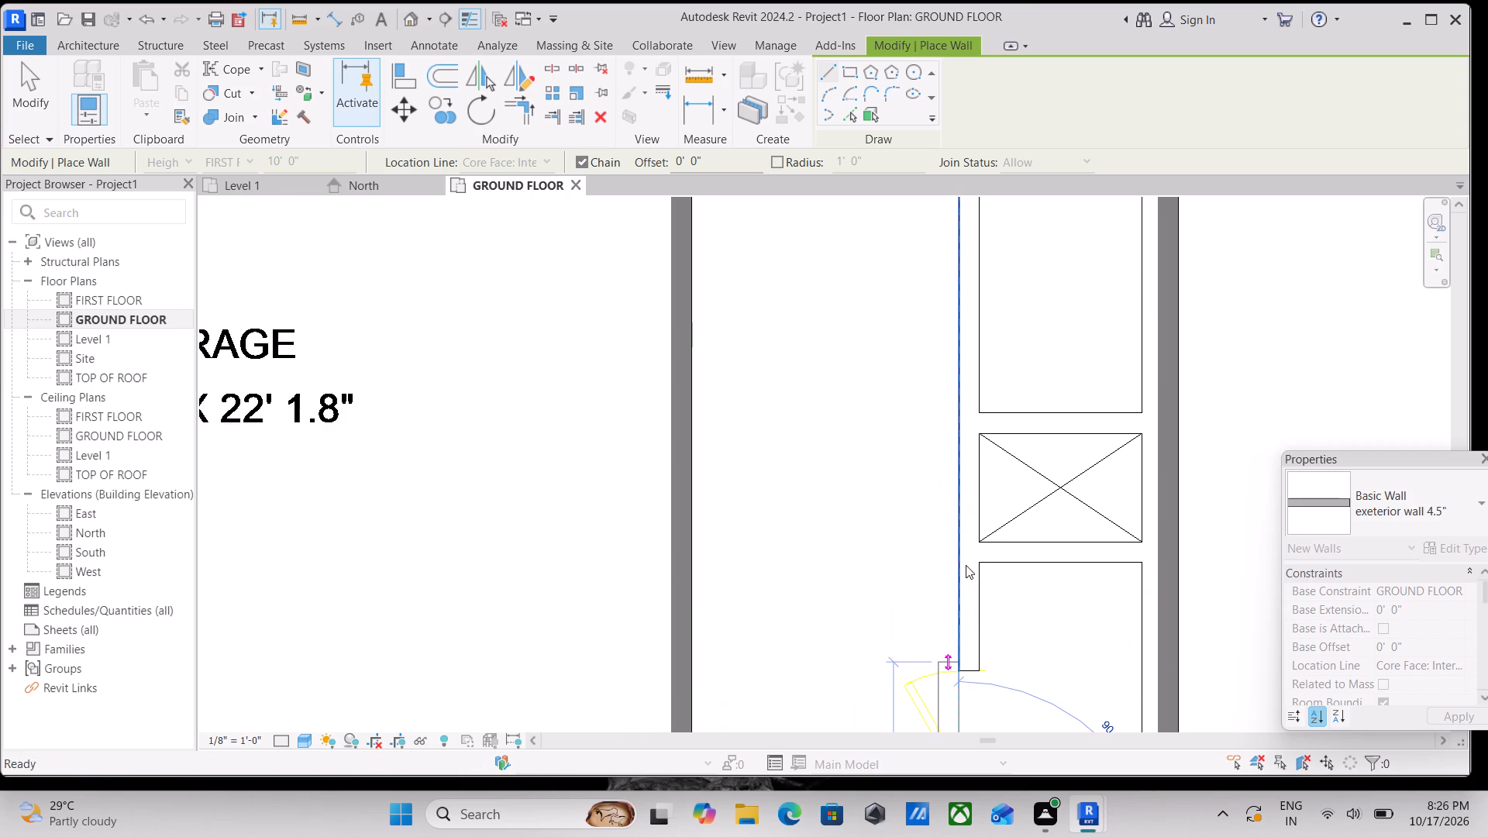
pyautogui.press('space')
pyautogui.moveTo(970, 381); pyautogui.dragTo(950, 664, button='middle')
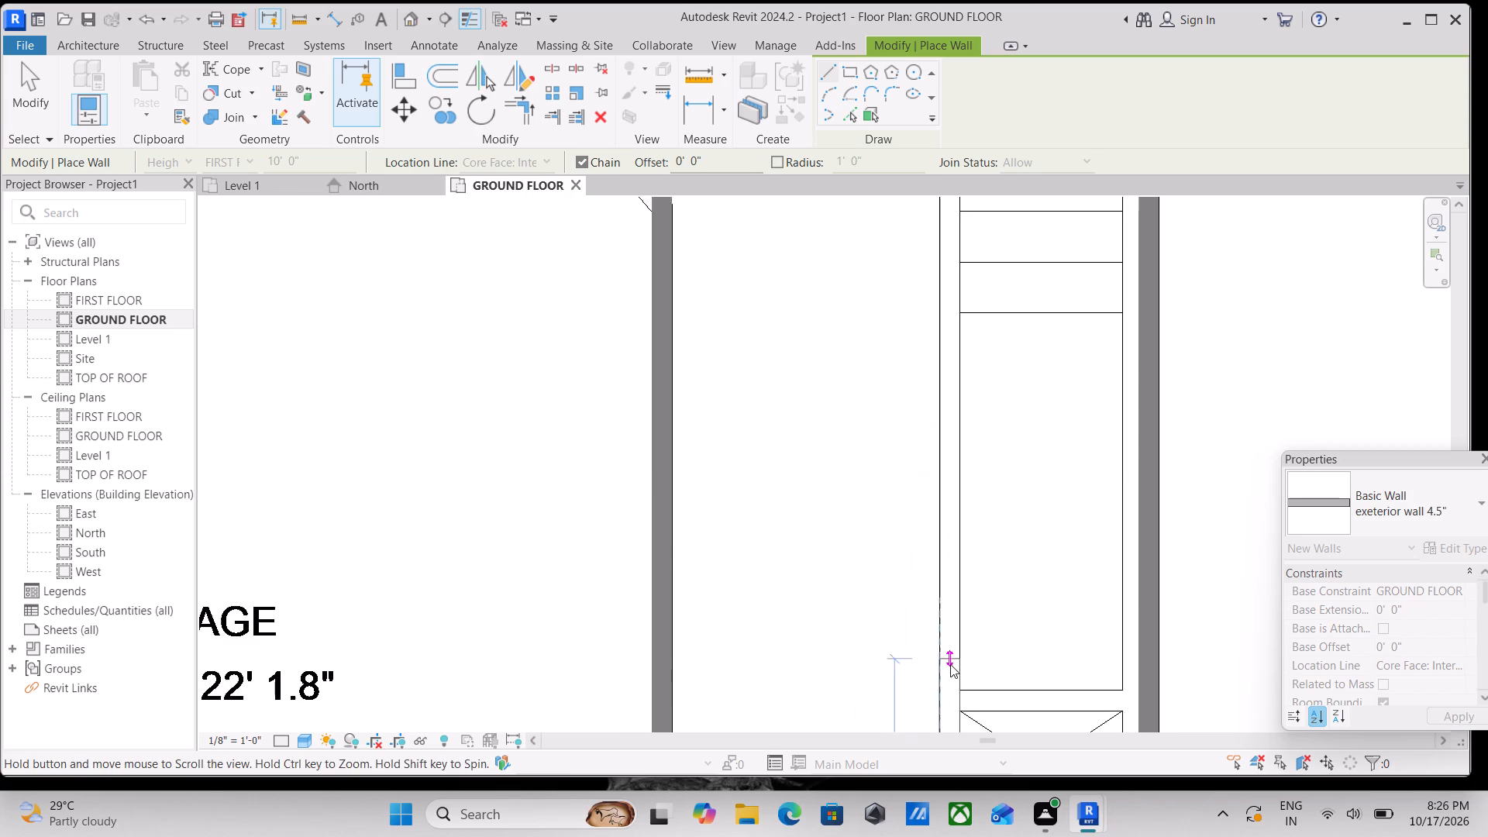
pyautogui.moveTo(950, 664); pyautogui.dragTo(950, 665, button='middle')
pyautogui.moveTo(949, 349); pyautogui.dragTo(975, 632, button='middle')
pyautogui.moveTo(981, 353); pyautogui.dragTo(979, 641, button='middle')
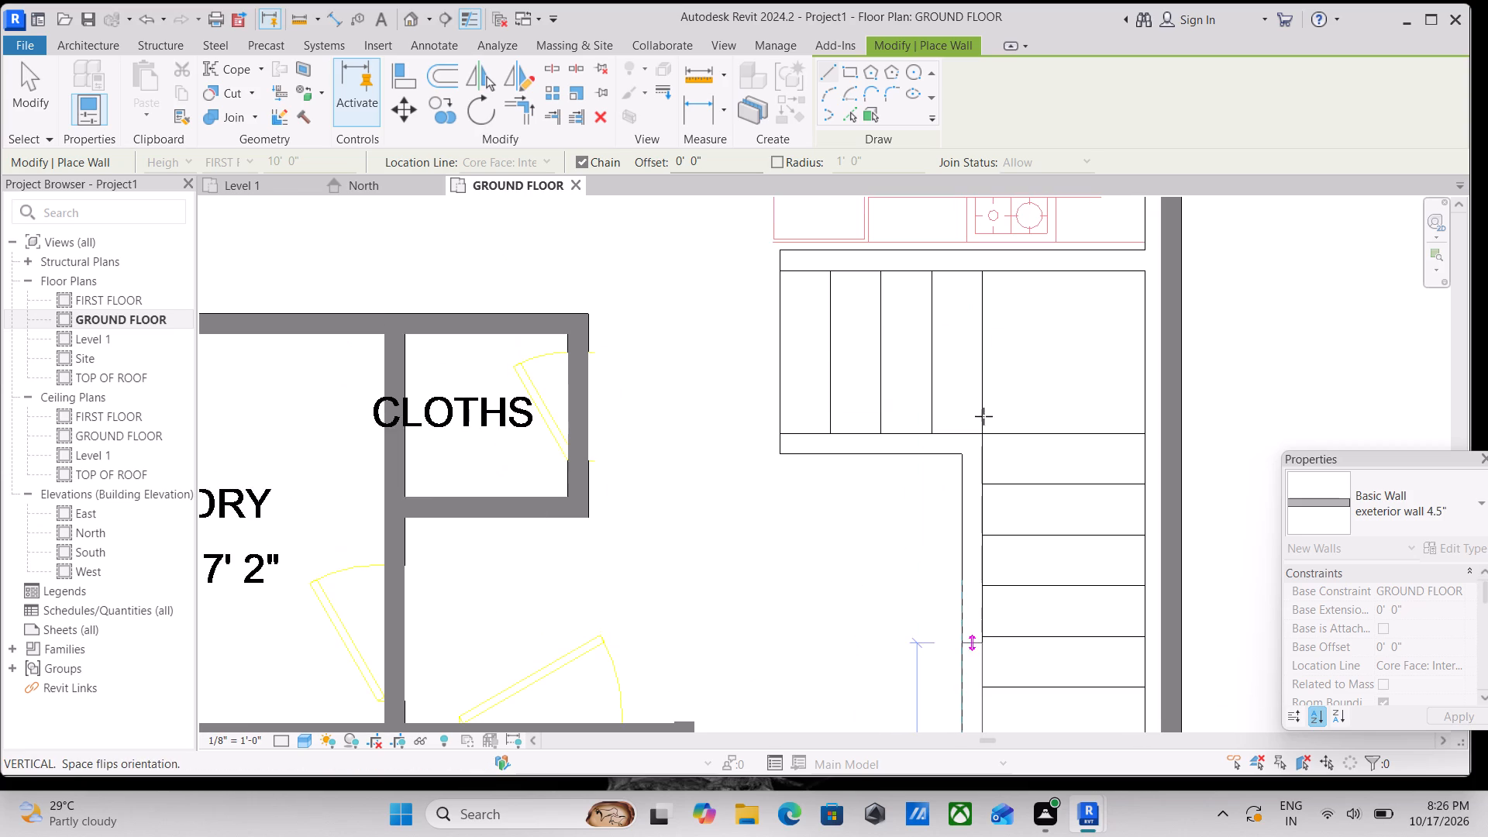
pyautogui.click(964, 460)
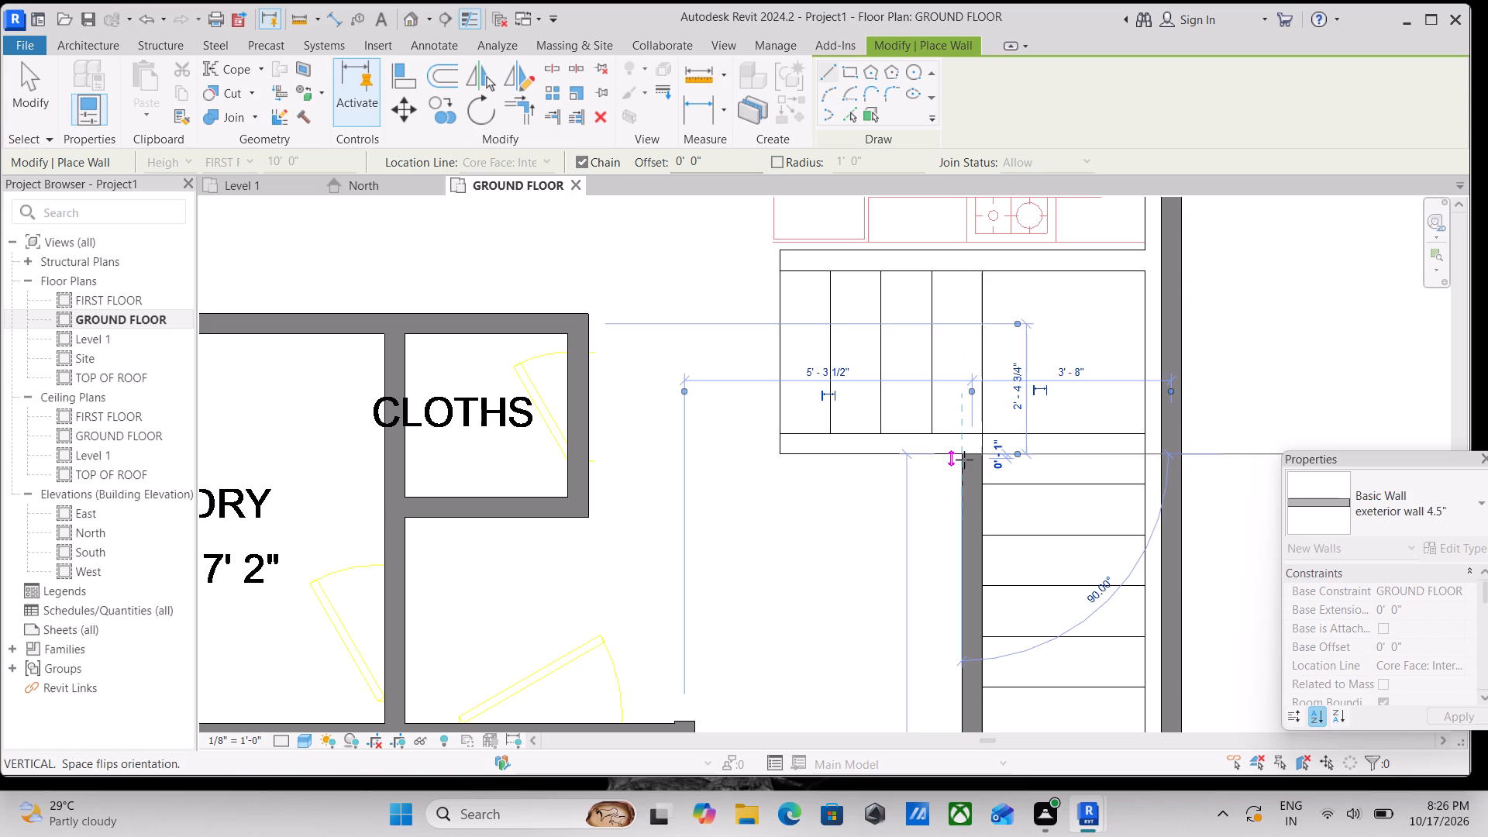
pyautogui.press('Escape')
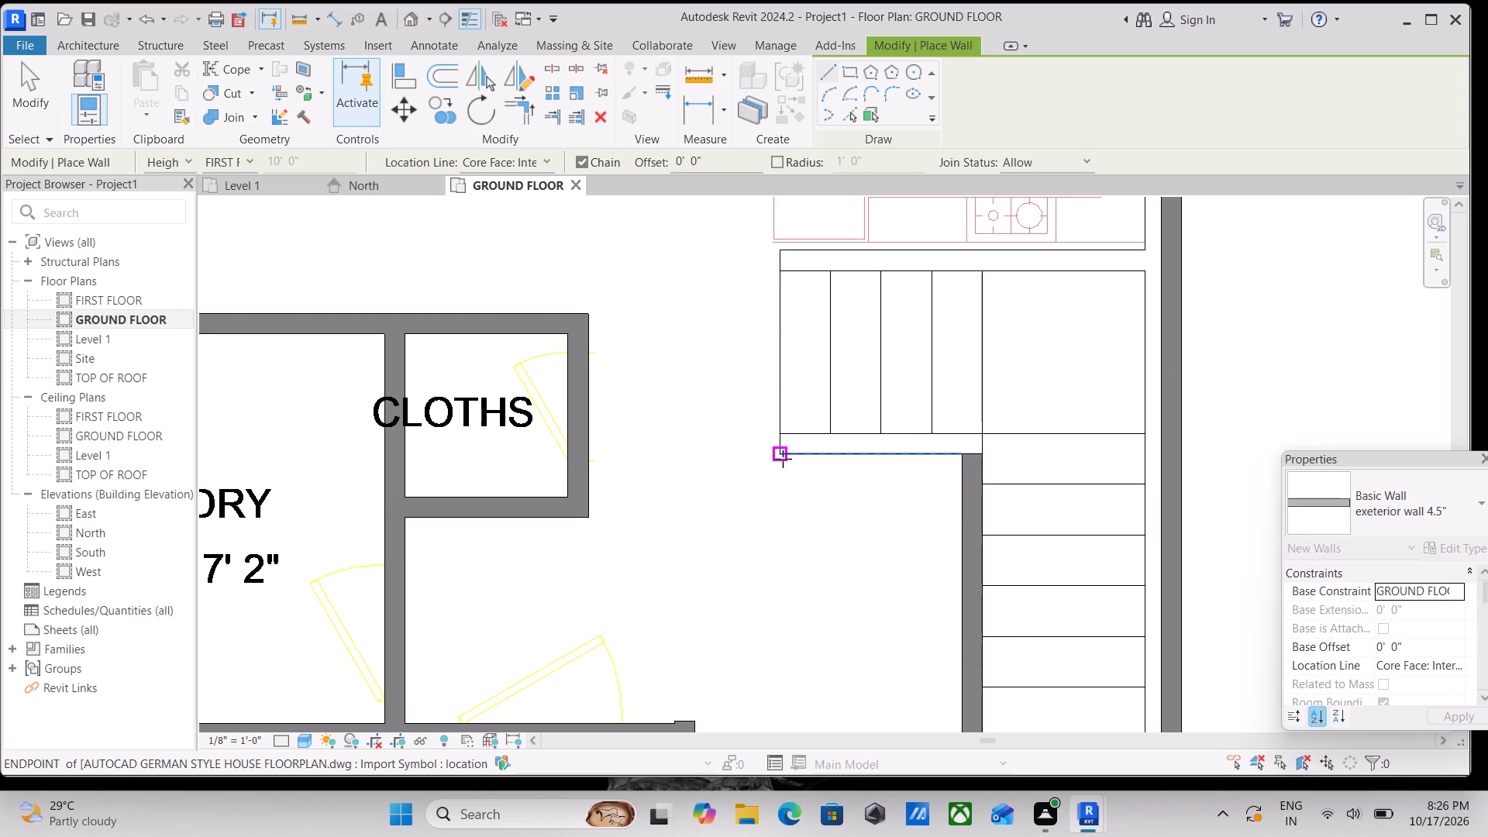
# Draw a 4.5" wall about 3'-6" long under the second unit's upper stair flight, joining the long stair wall.
pyautogui.click(782, 457)
pyautogui.click(966, 453)
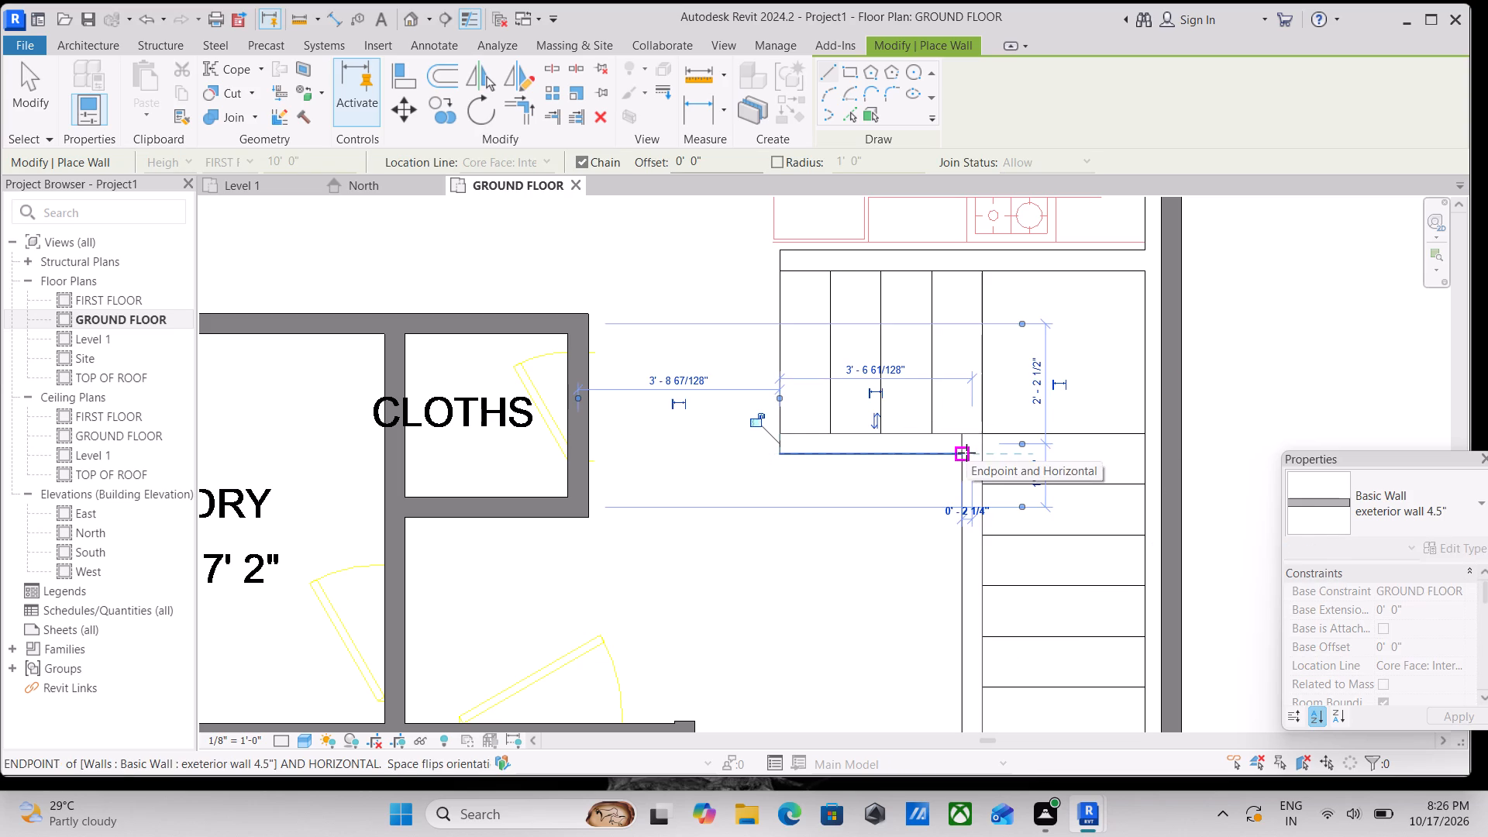
pyautogui.press('Escape')
# Draw a 4.5" wall about 6'-8 3/4" long between the second unit's kitchen and stairs, flipped to fill the plan lines.
pyautogui.scroll(-3, 934, 444)
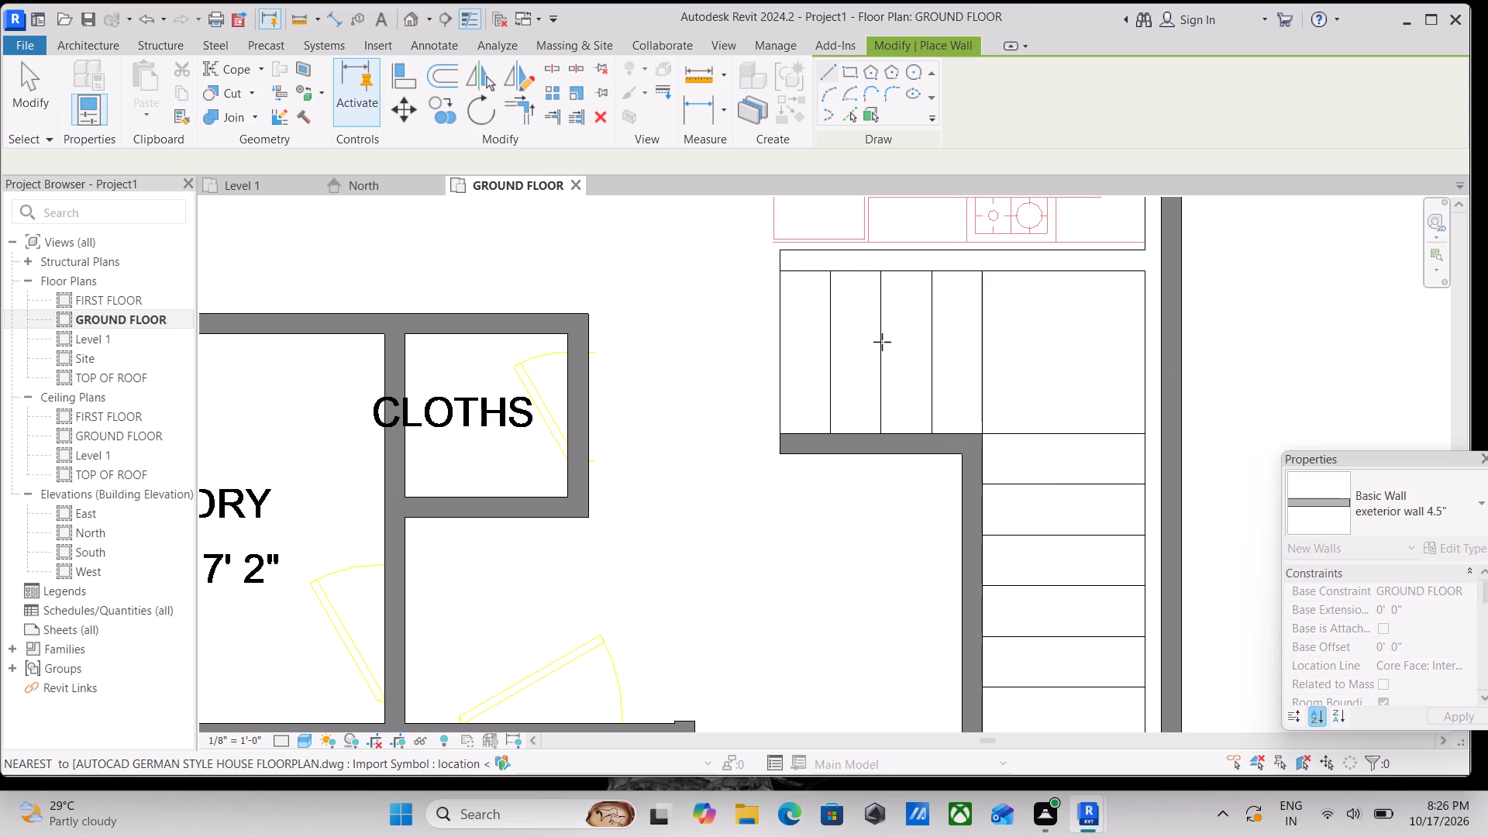
pyautogui.scroll(-2, 877, 325)
pyautogui.moveTo(880, 340); pyautogui.dragTo(897, 508, button='middle')
pyautogui.scroll(7, 869, 484)
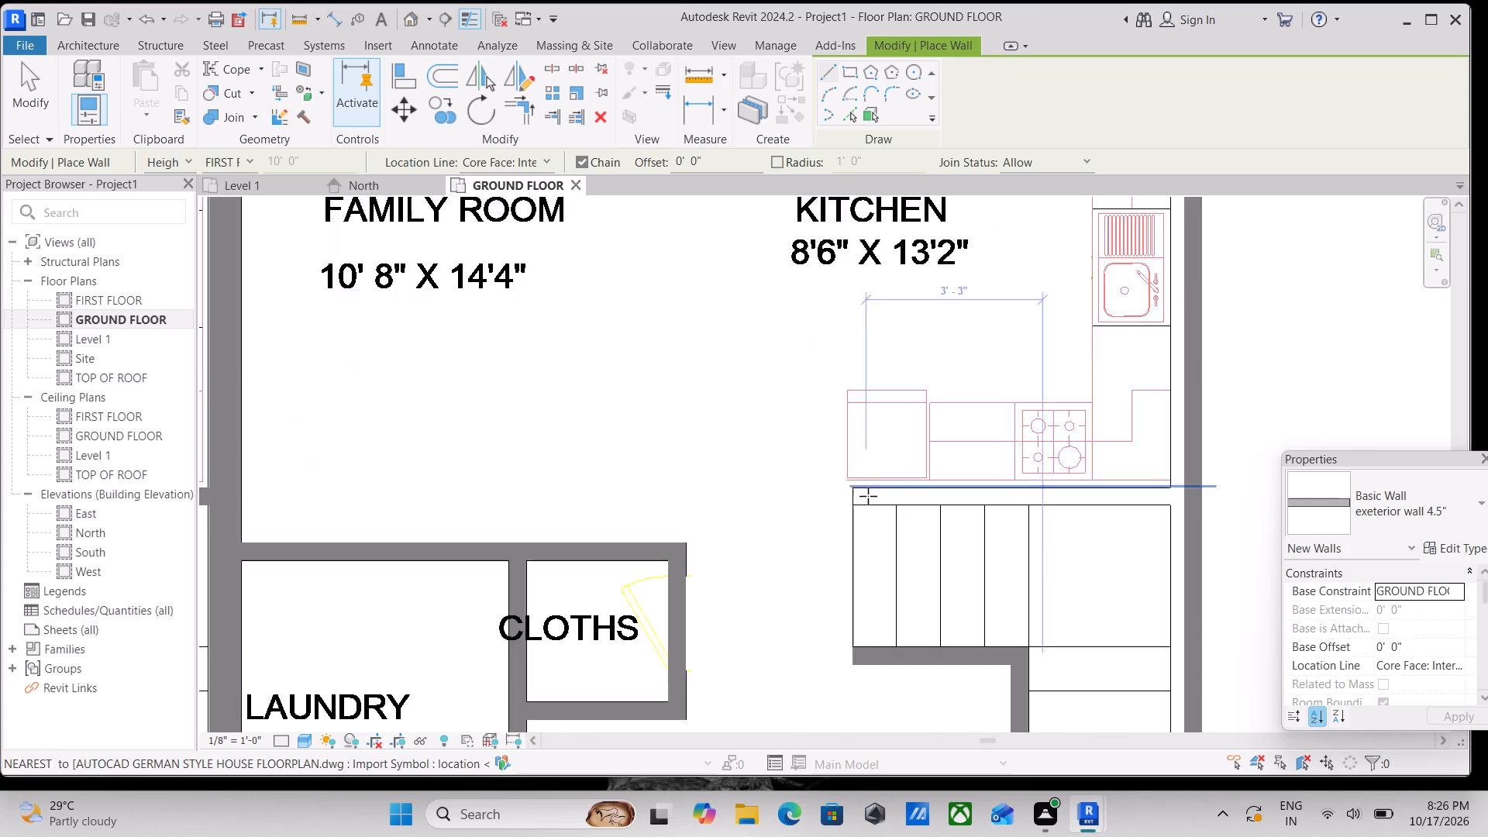
pyautogui.click(840, 486)
pyautogui.moveTo(1097, 469); pyautogui.dragTo(896, 476, button='middle')
pyautogui.press('space')
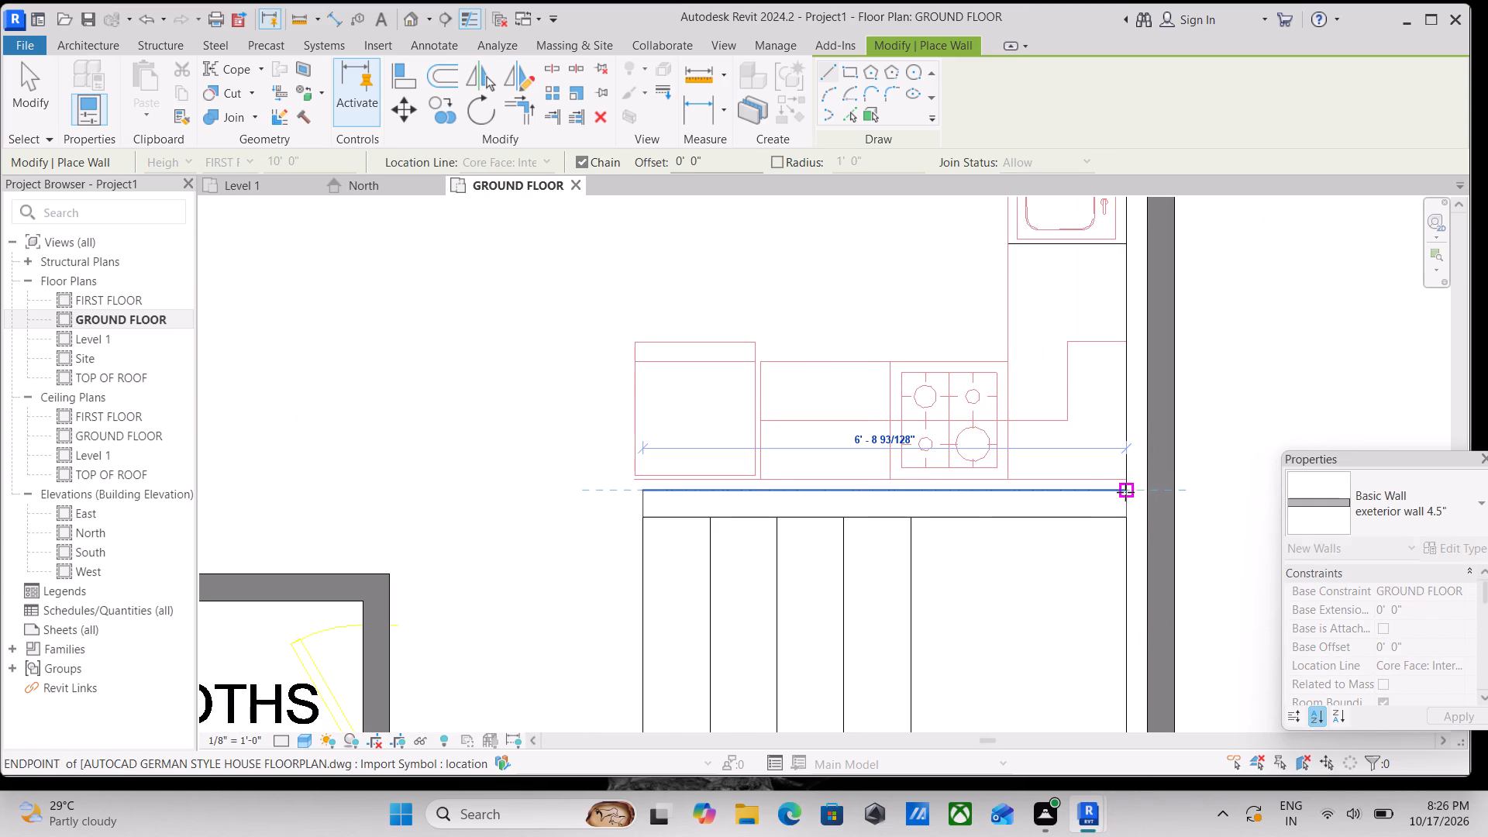
pyautogui.click(1125, 491)
pyautogui.press('Escape')
# Extend the second unit's kitchen and stair wall to the outer side wall, making it about 7'-0" long.
pyautogui.scroll(2, 1122, 508)
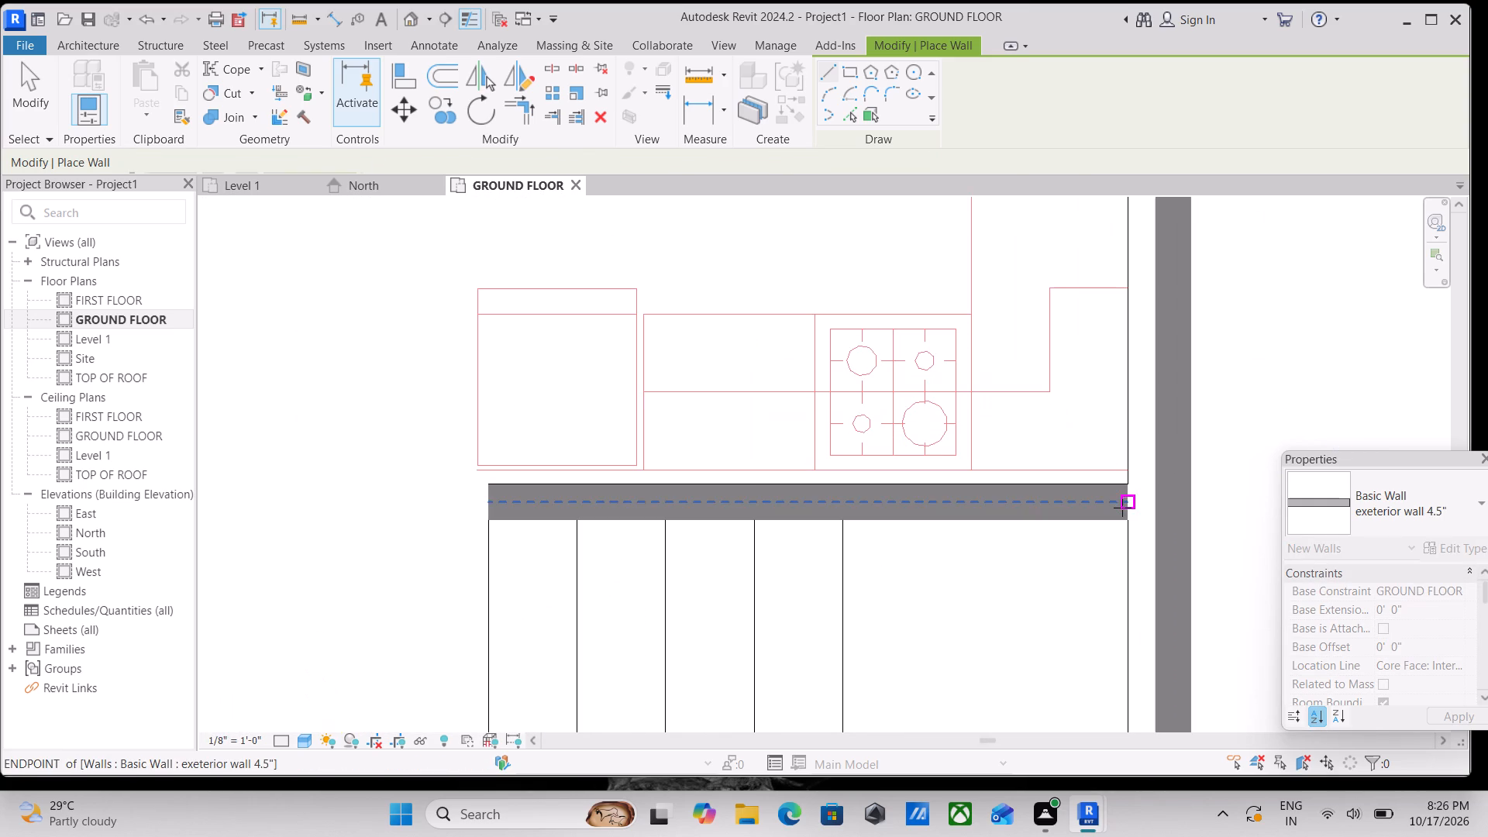
pyautogui.press('Escape')
pyautogui.press('Escape')
pyautogui.click(1124, 517)
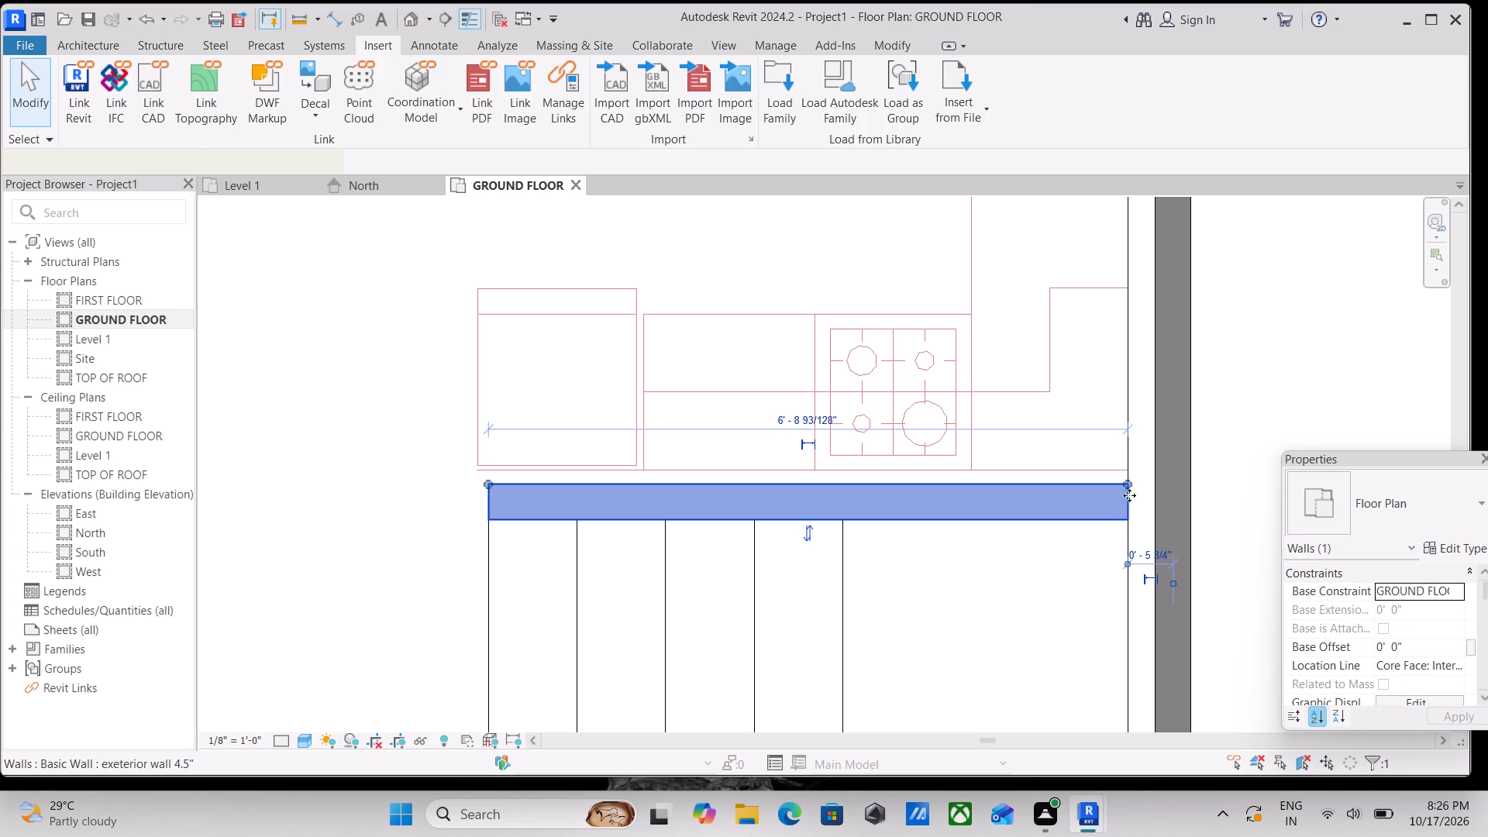
pyautogui.moveTo(1131, 483); pyautogui.dragTo(1155, 487)
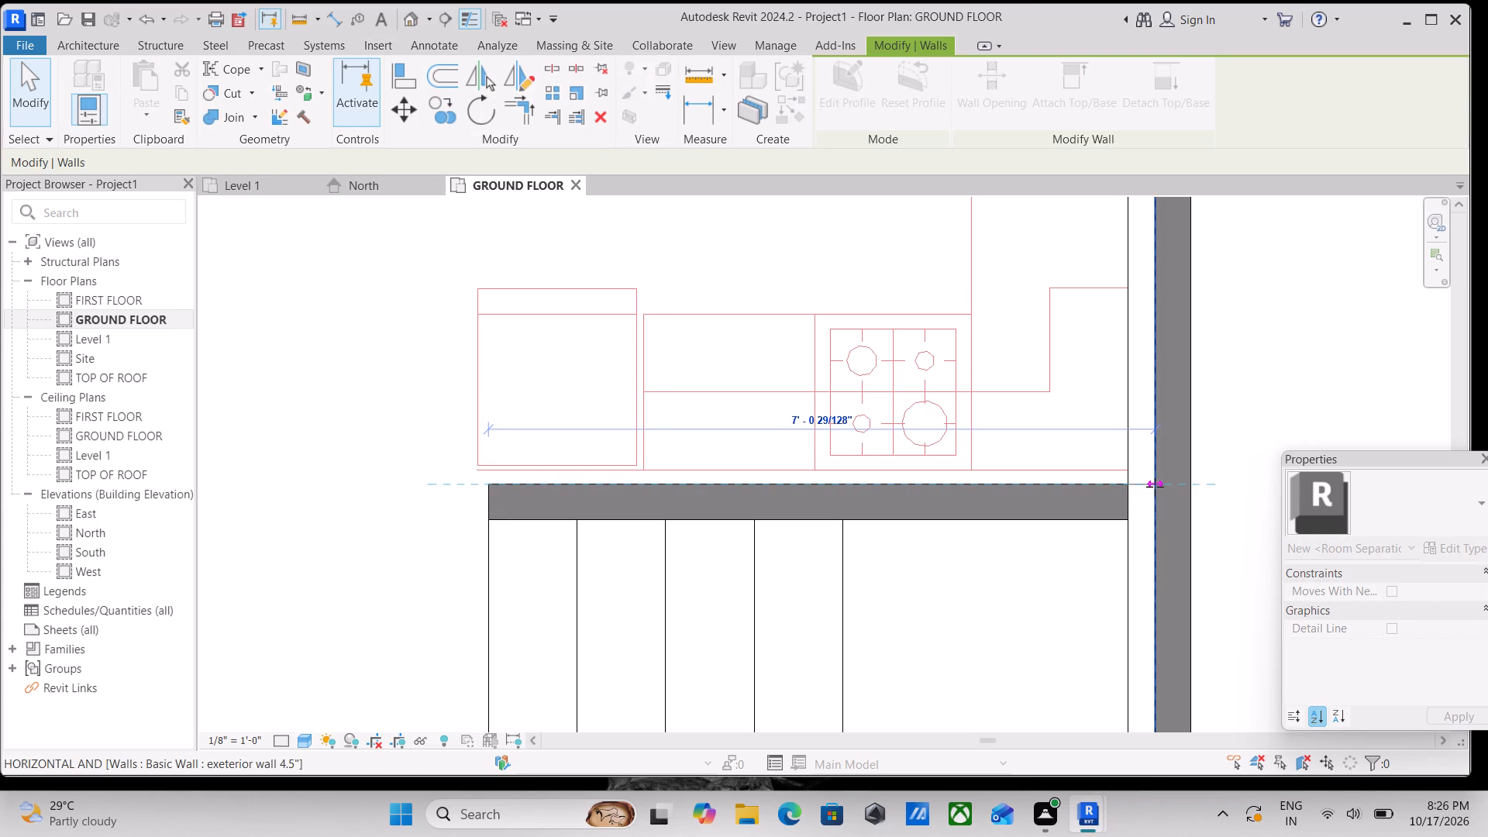
pyautogui.press('Escape')
# Review the second unit against the linked plan, from the kitchen down to the foyer and bath, for walls still missing.
pyautogui.scroll(-9, 963, 429)
pyautogui.moveTo(964, 427); pyautogui.dragTo(971, 496, button='middle')
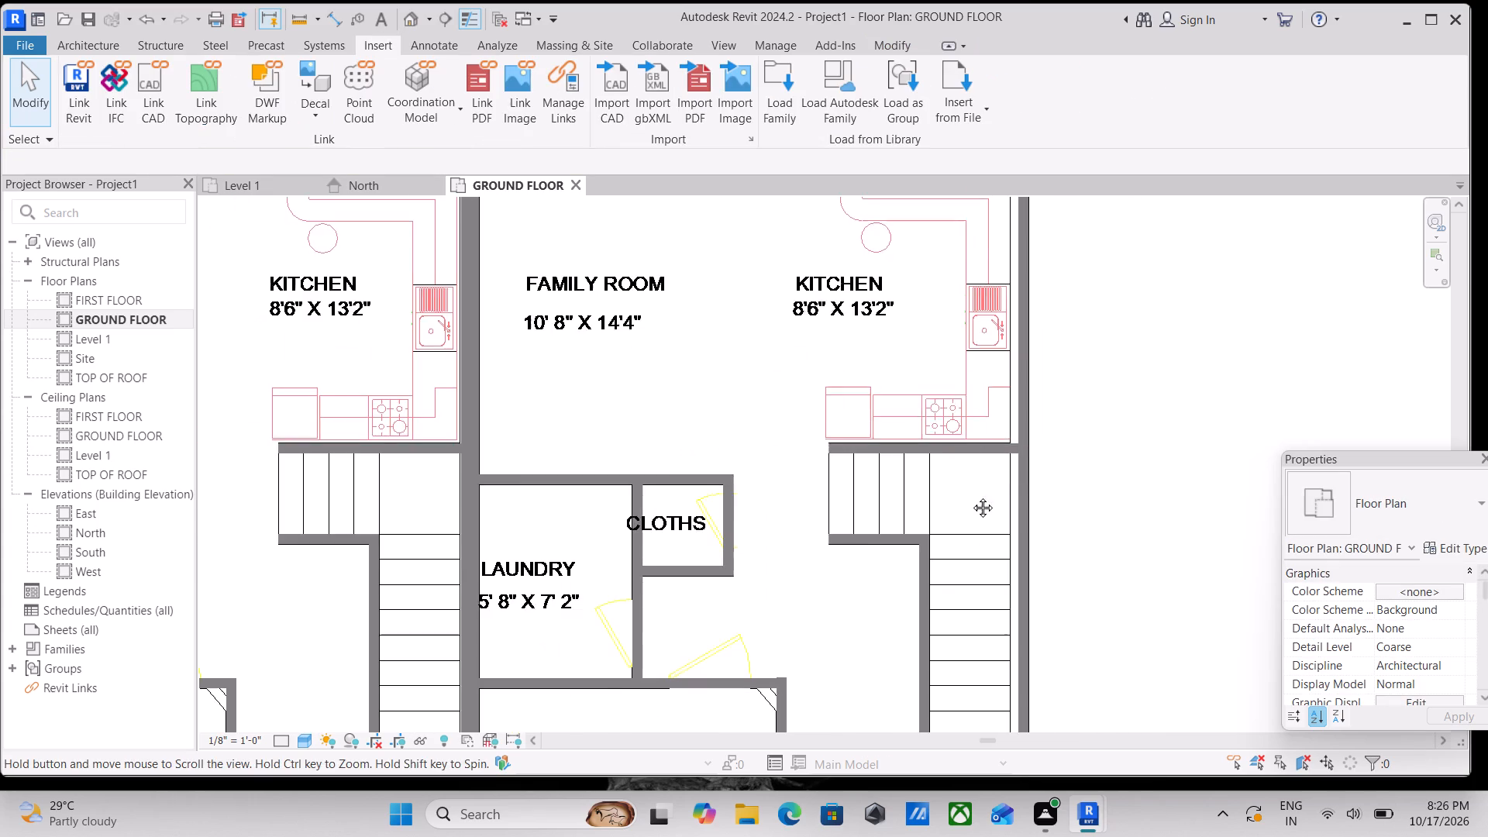
pyautogui.moveTo(971, 496); pyautogui.dragTo(992, 589, button='middle')
pyautogui.scroll(-2, 945, 461)
pyautogui.moveTo(945, 461); pyautogui.dragTo(969, 329, button='middle')
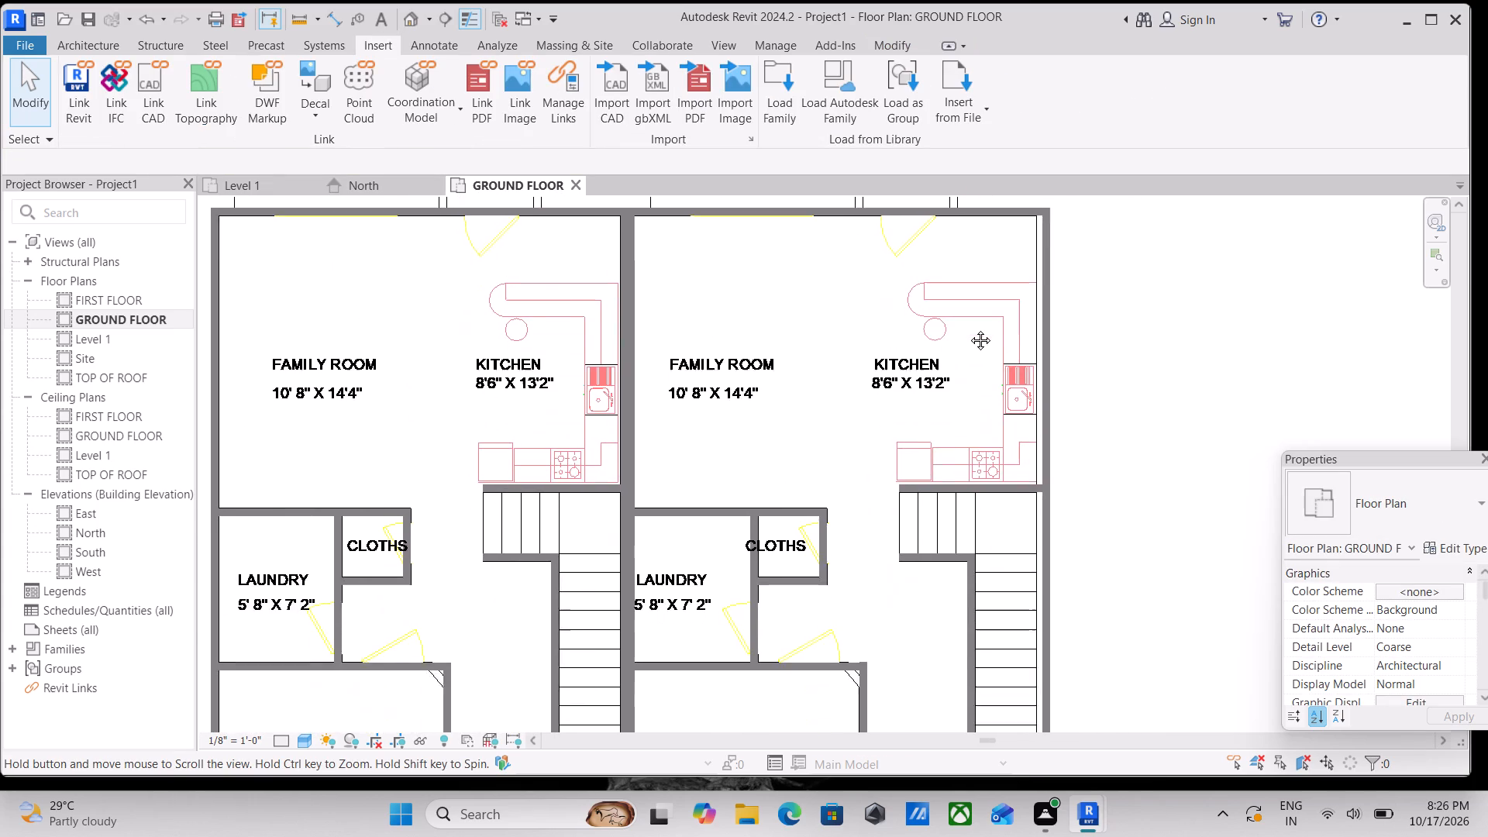
pyautogui.moveTo(969, 329); pyautogui.dragTo(972, 318, button='middle')
pyautogui.scroll(3, 1001, 473)
pyautogui.scroll(-3, 1019, 482)
pyautogui.moveTo(1019, 479); pyautogui.dragTo(1015, 293, button='middle')
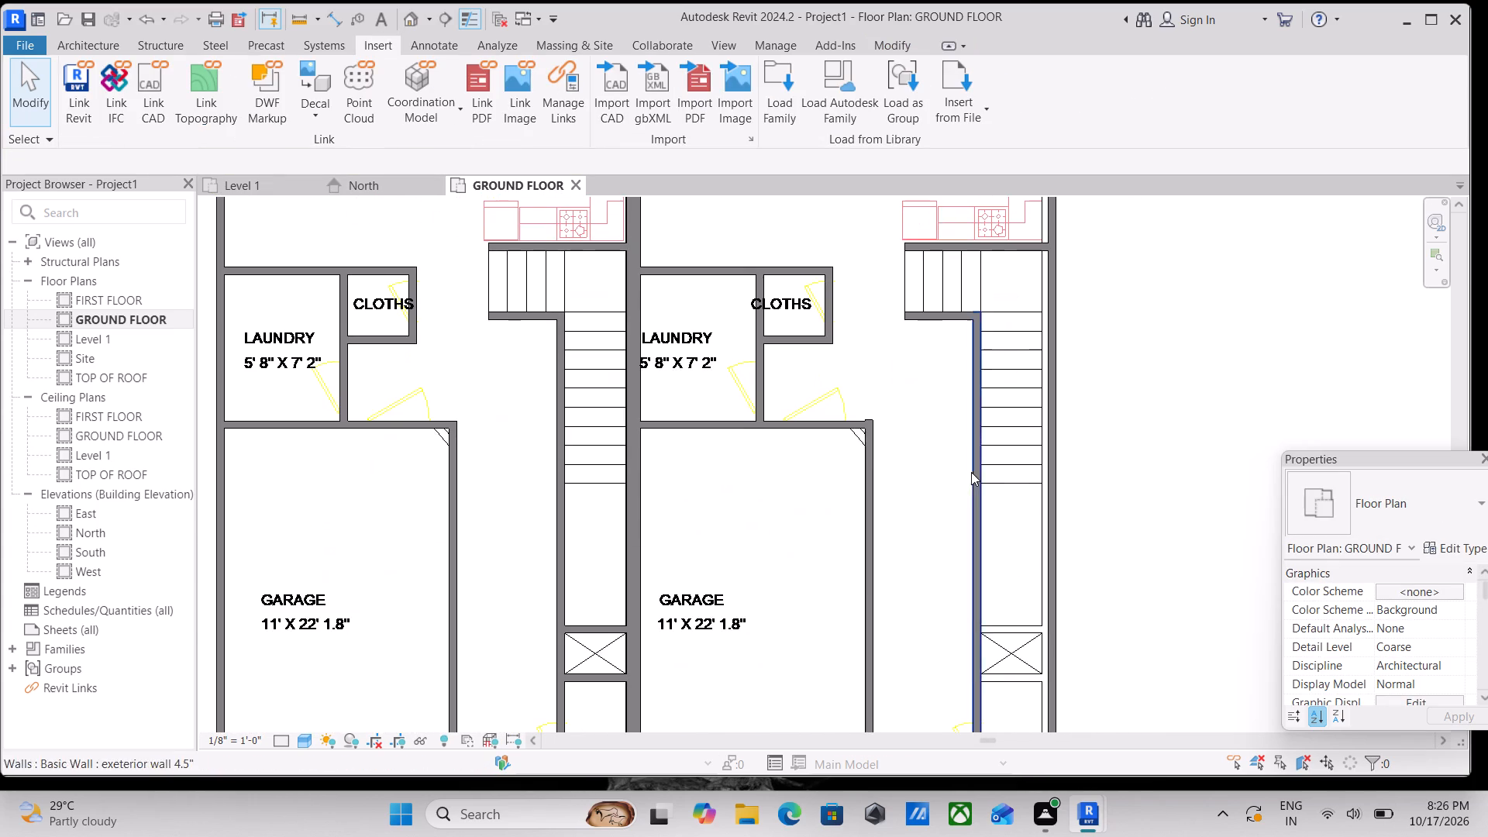
pyautogui.moveTo(971, 464); pyautogui.dragTo(971, 358, button='middle')
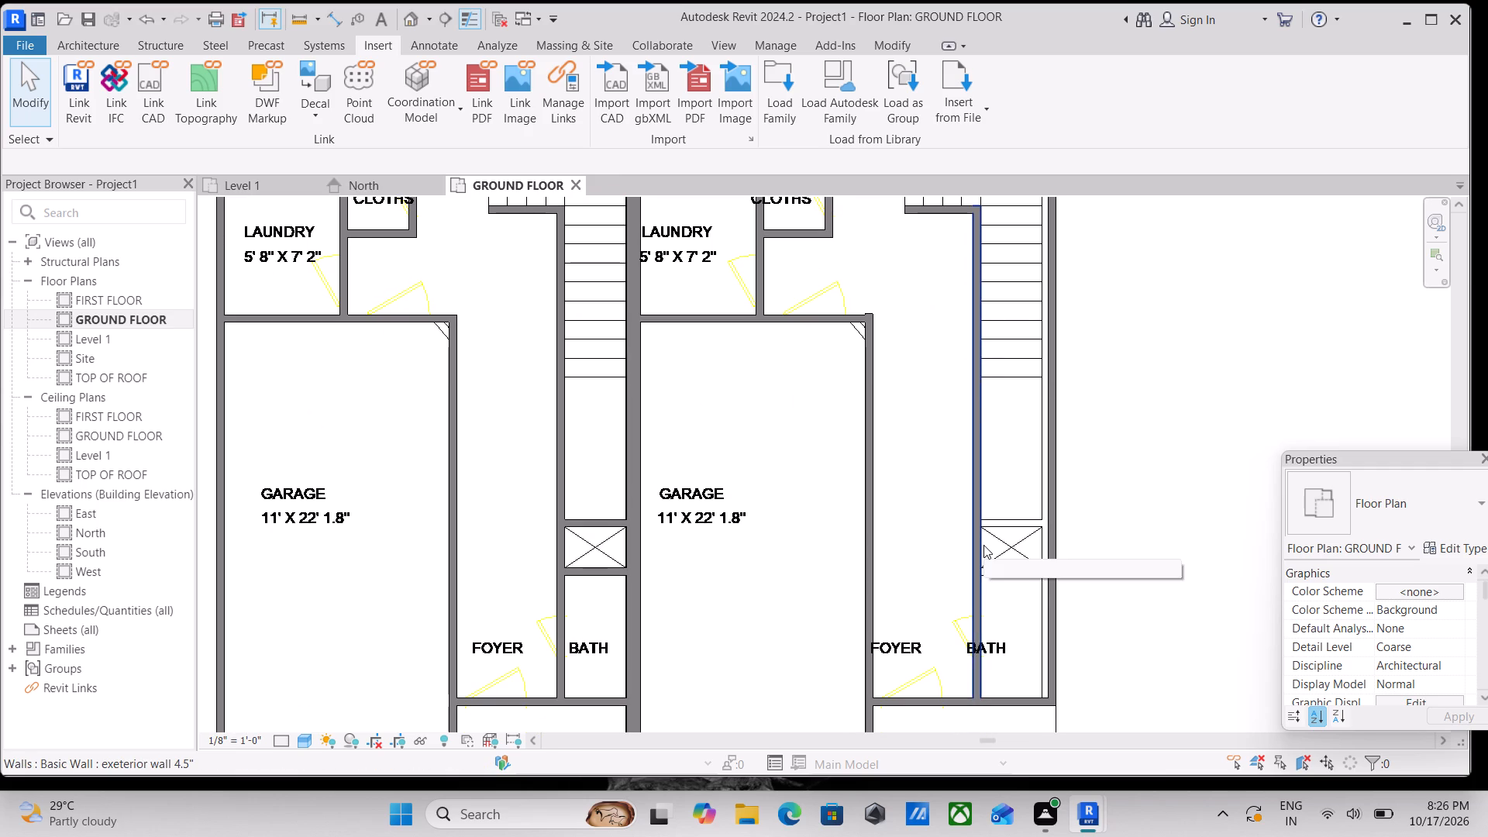
# Draw a 4.5" wall about 3'-0" long between the second unit's crossed shaft and bath, starting at the long stair wall.
pyautogui.scroll(2, 1143, 779)
pyautogui.scroll(6, 1033, 649)
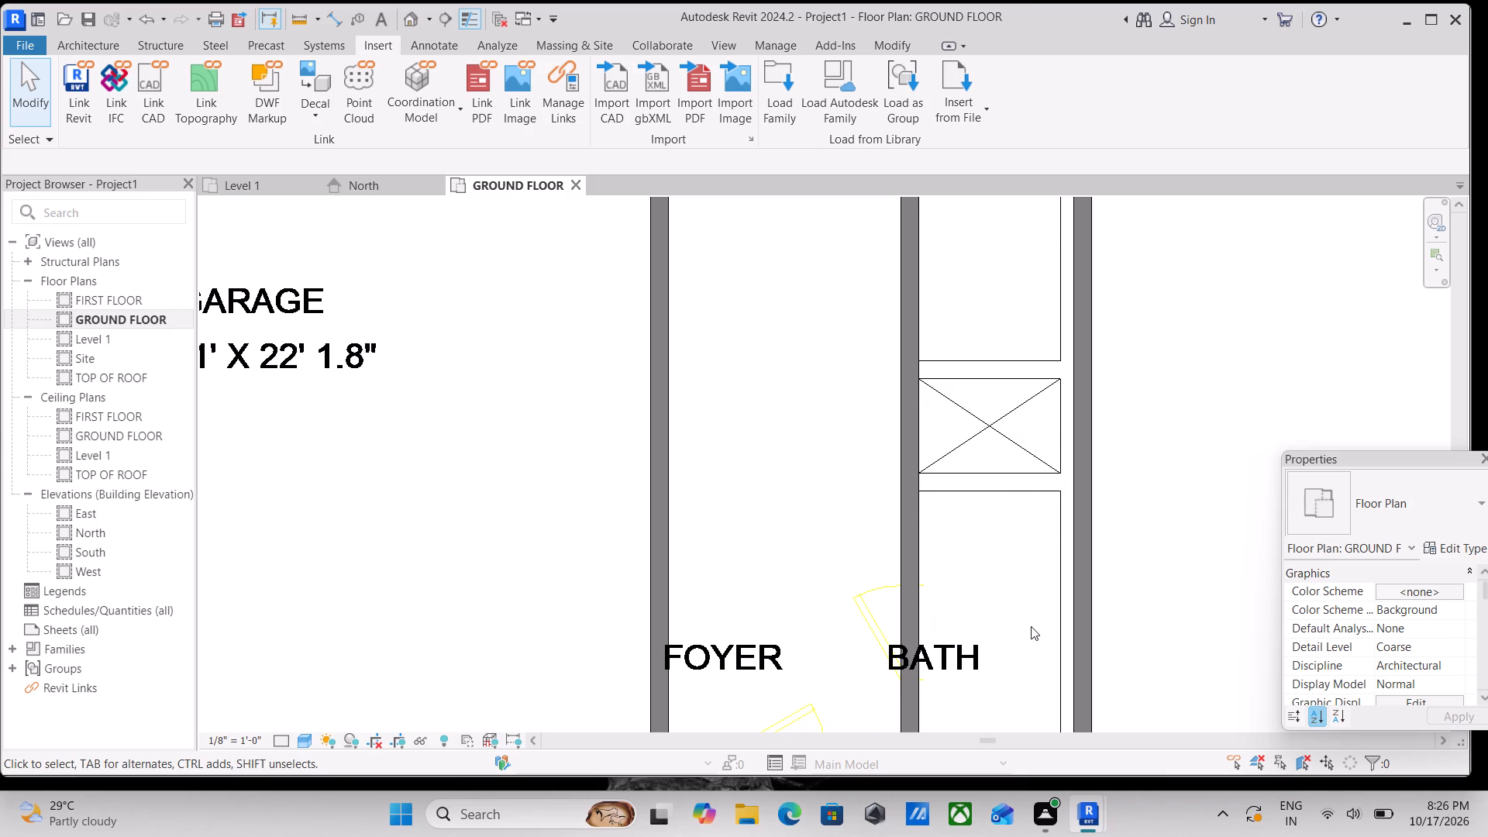
pyautogui.write('wa')
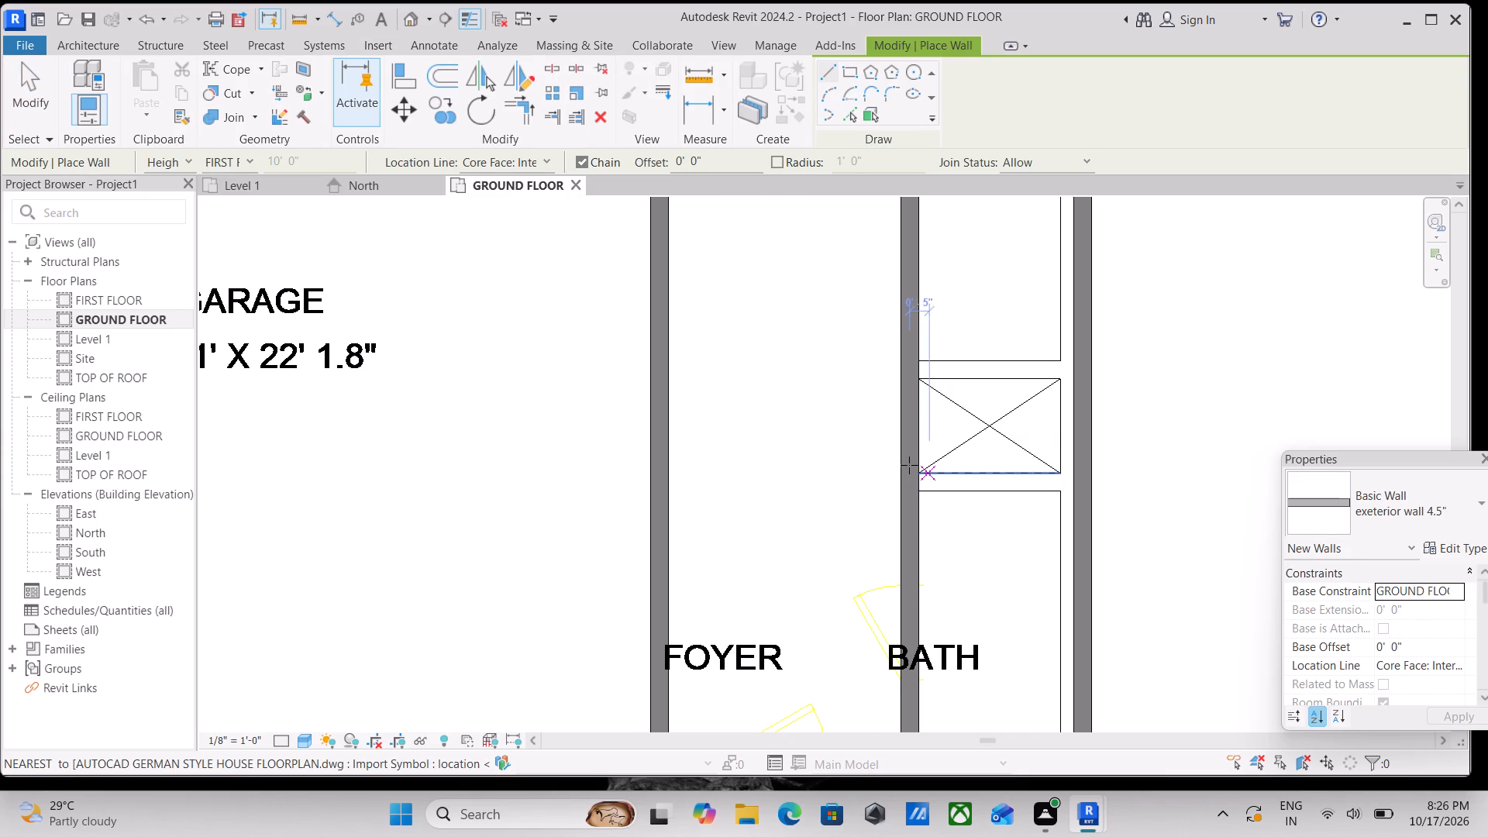
pyautogui.scroll(2, 970, 452)
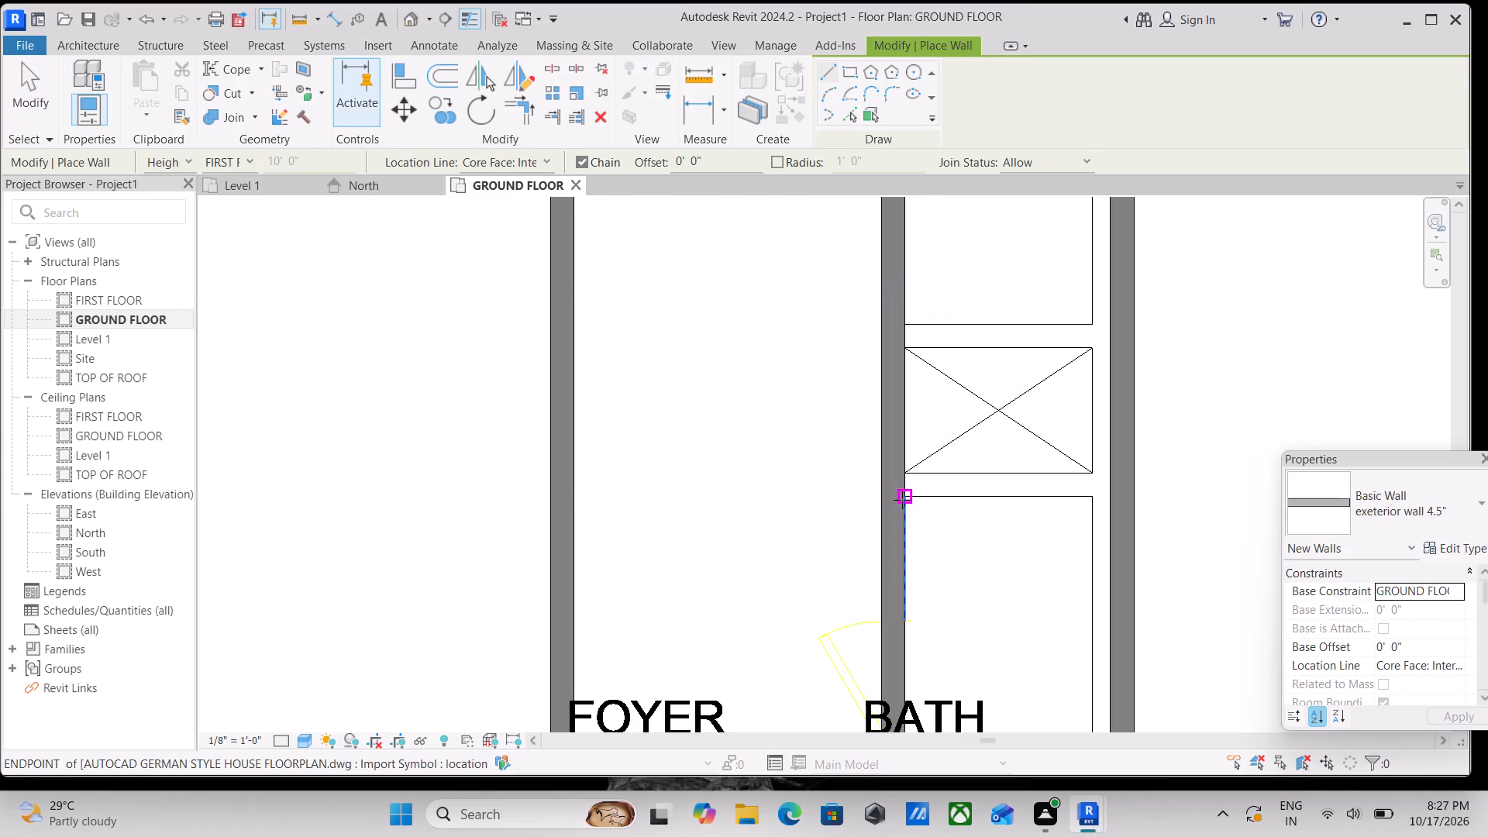
pyautogui.click(907, 502)
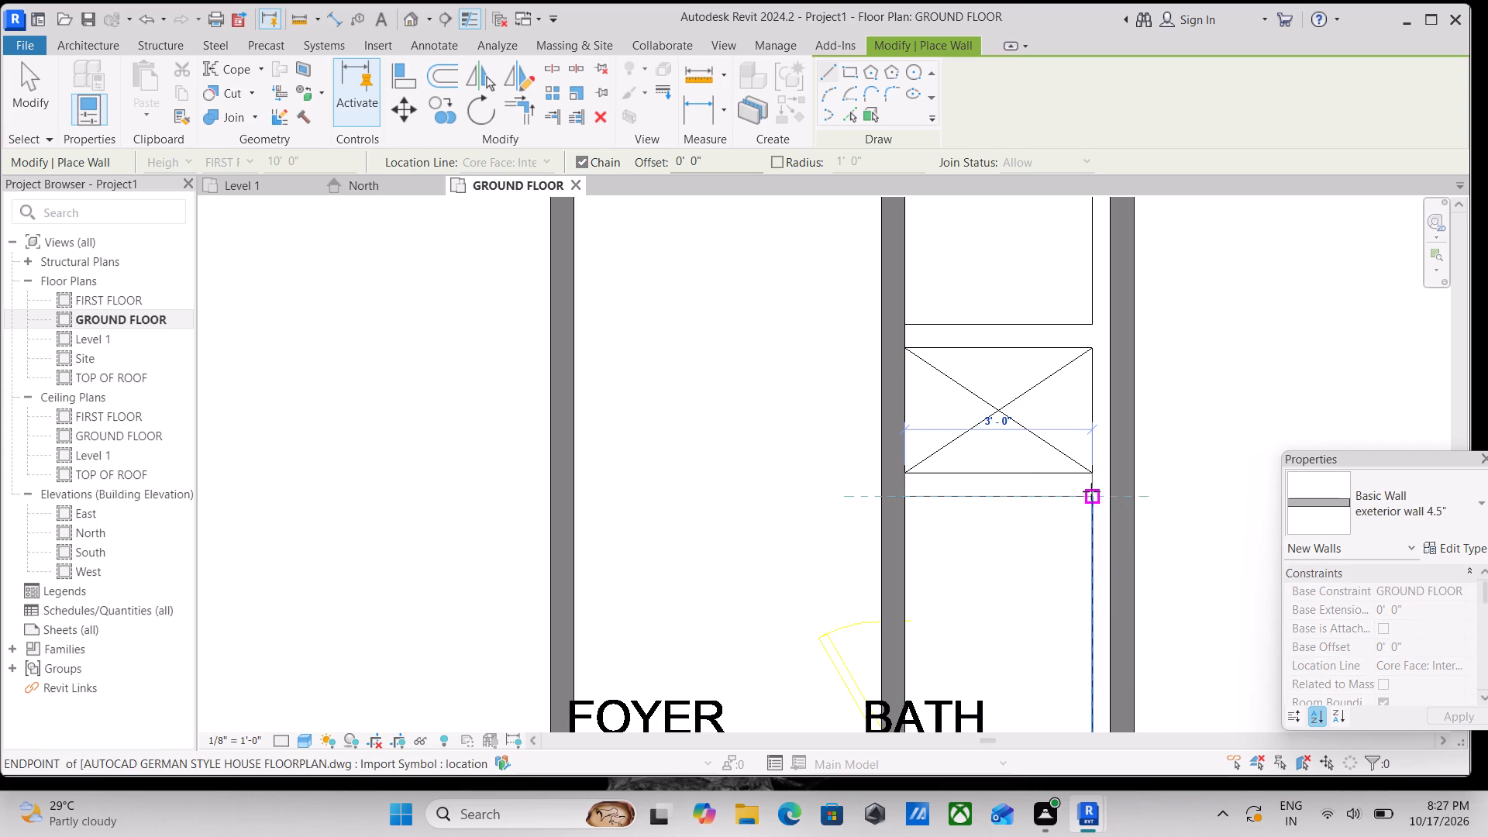
pyautogui.click(1092, 499)
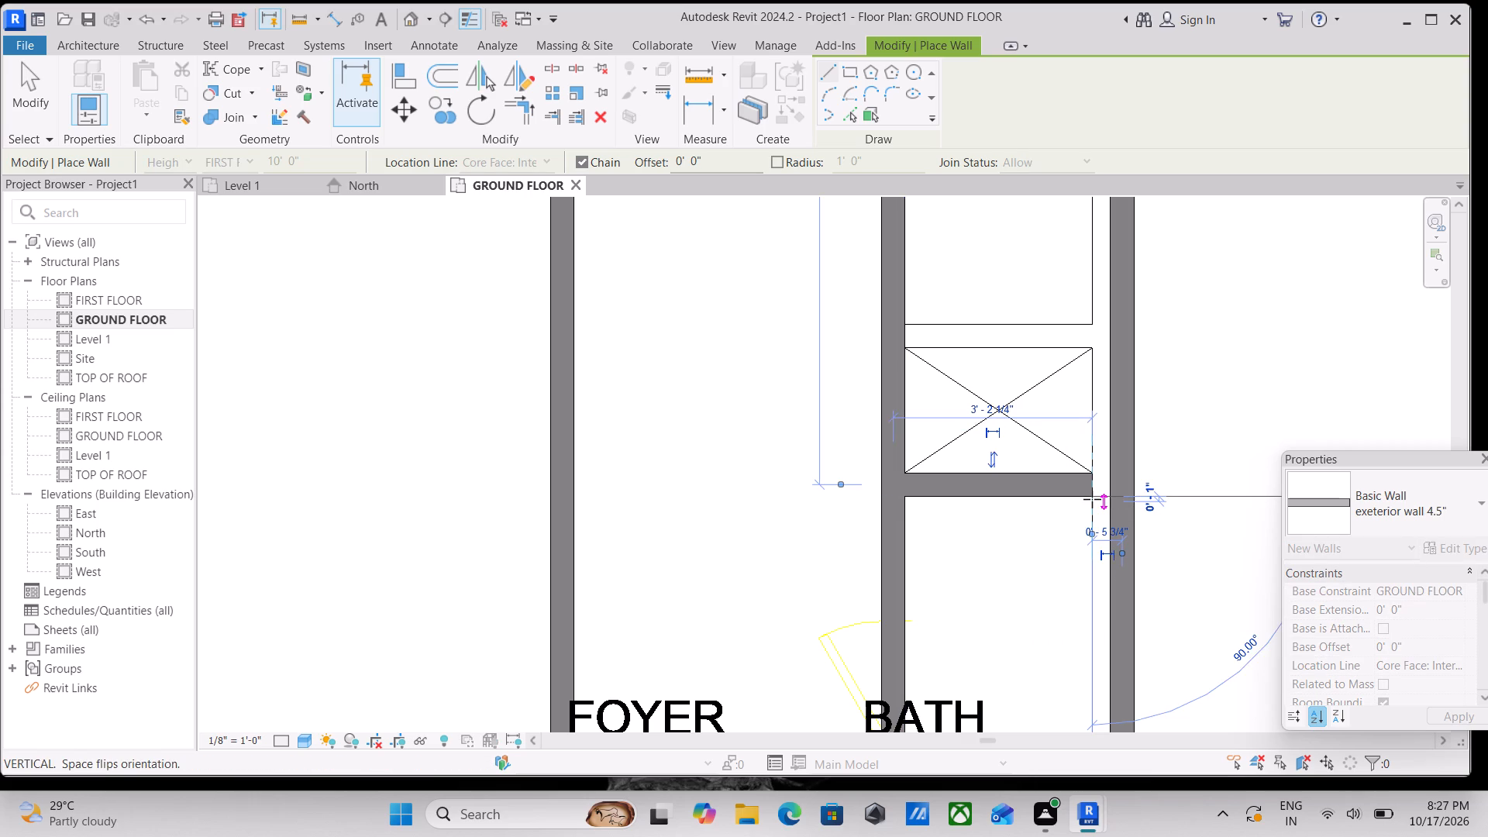
pyautogui.press('Escape')
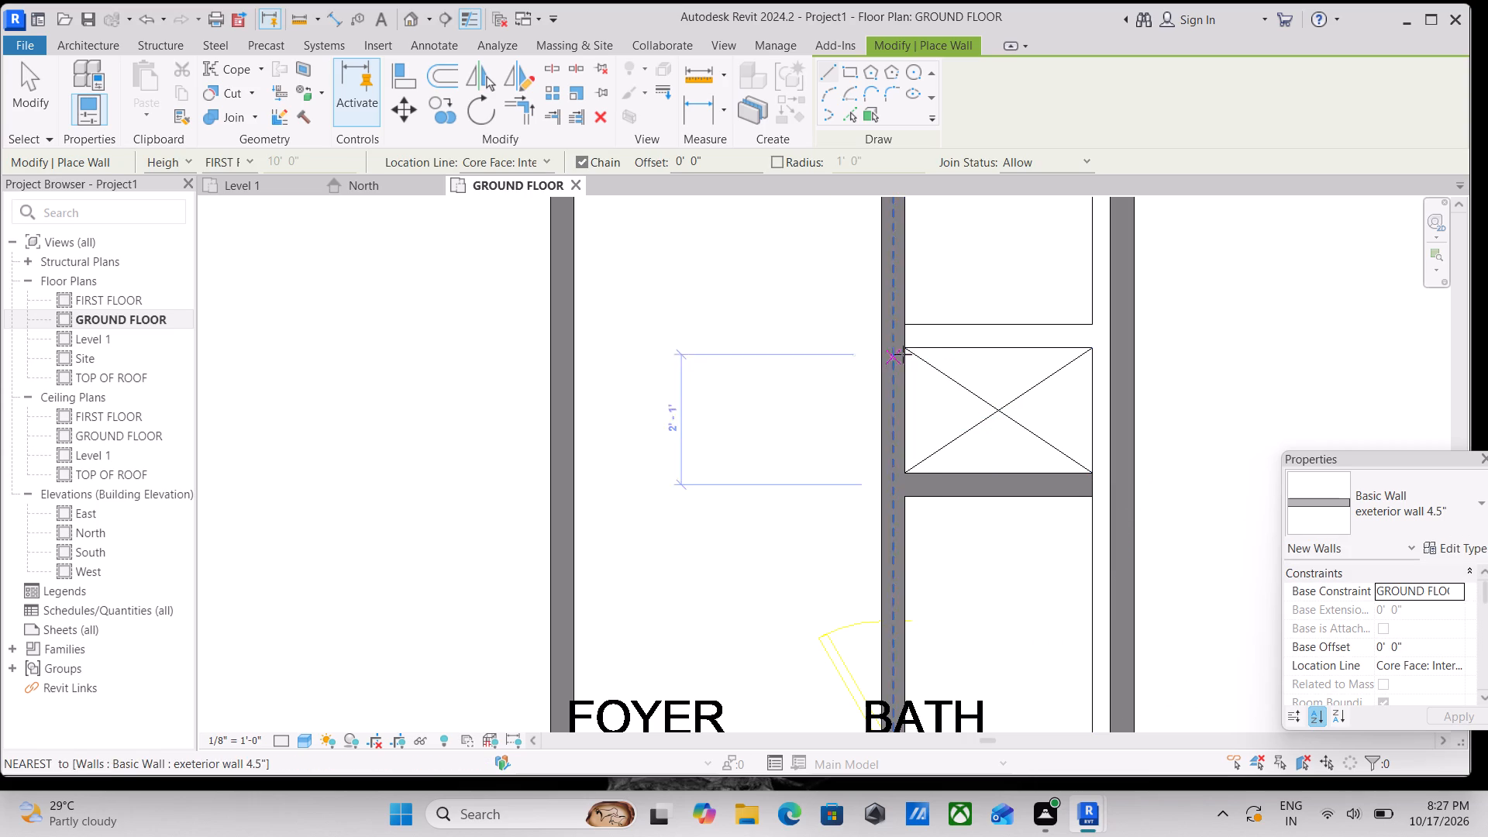
# Draw a 4.5" wall about 3'-5 3/4" long between the second unit's stairs and crossed shaft, reaching the outer side wall.
pyautogui.click(911, 352)
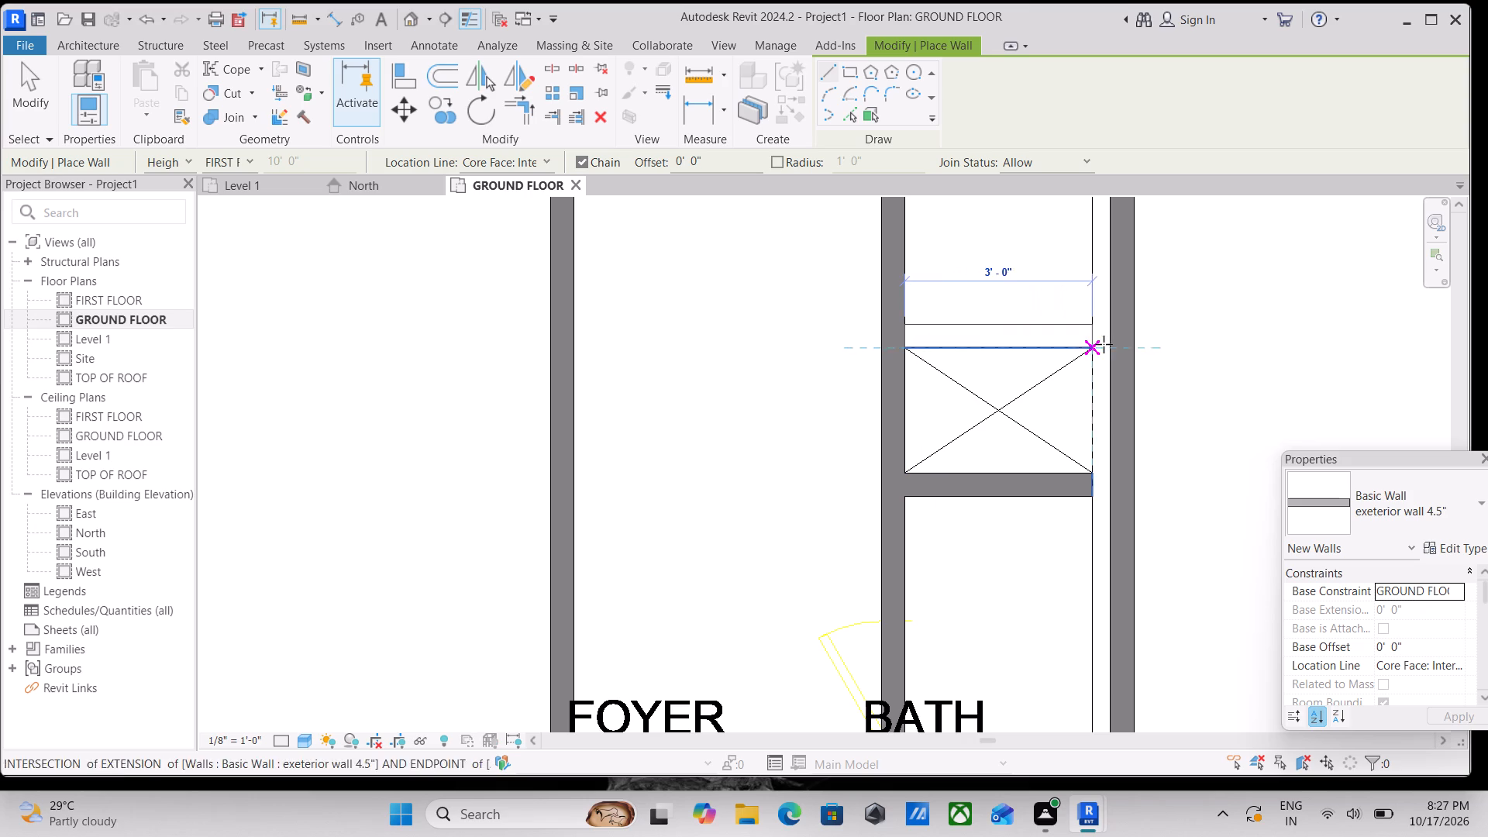
pyautogui.click(1120, 348)
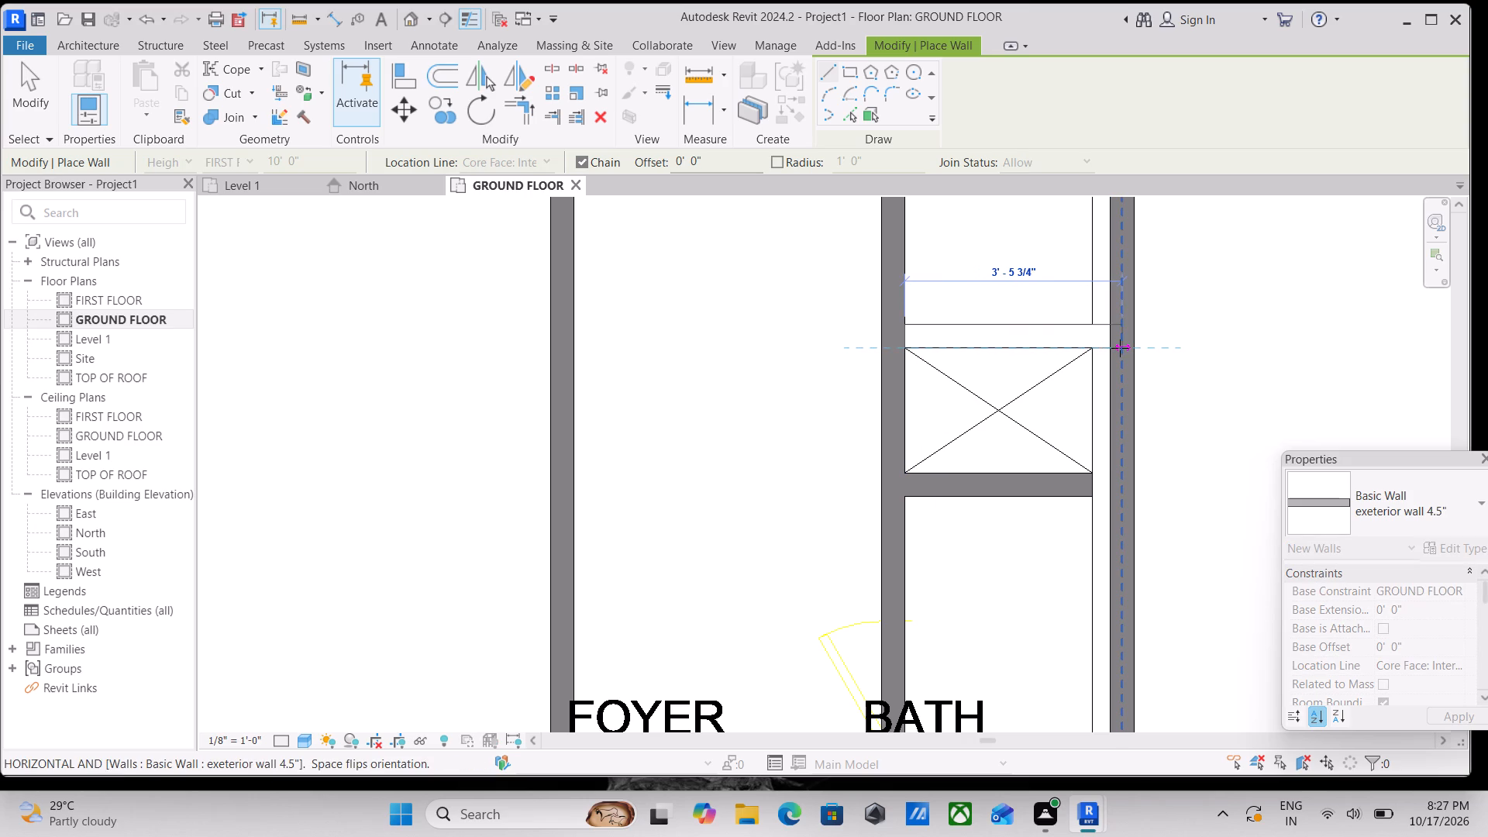
pyautogui.press('Escape')
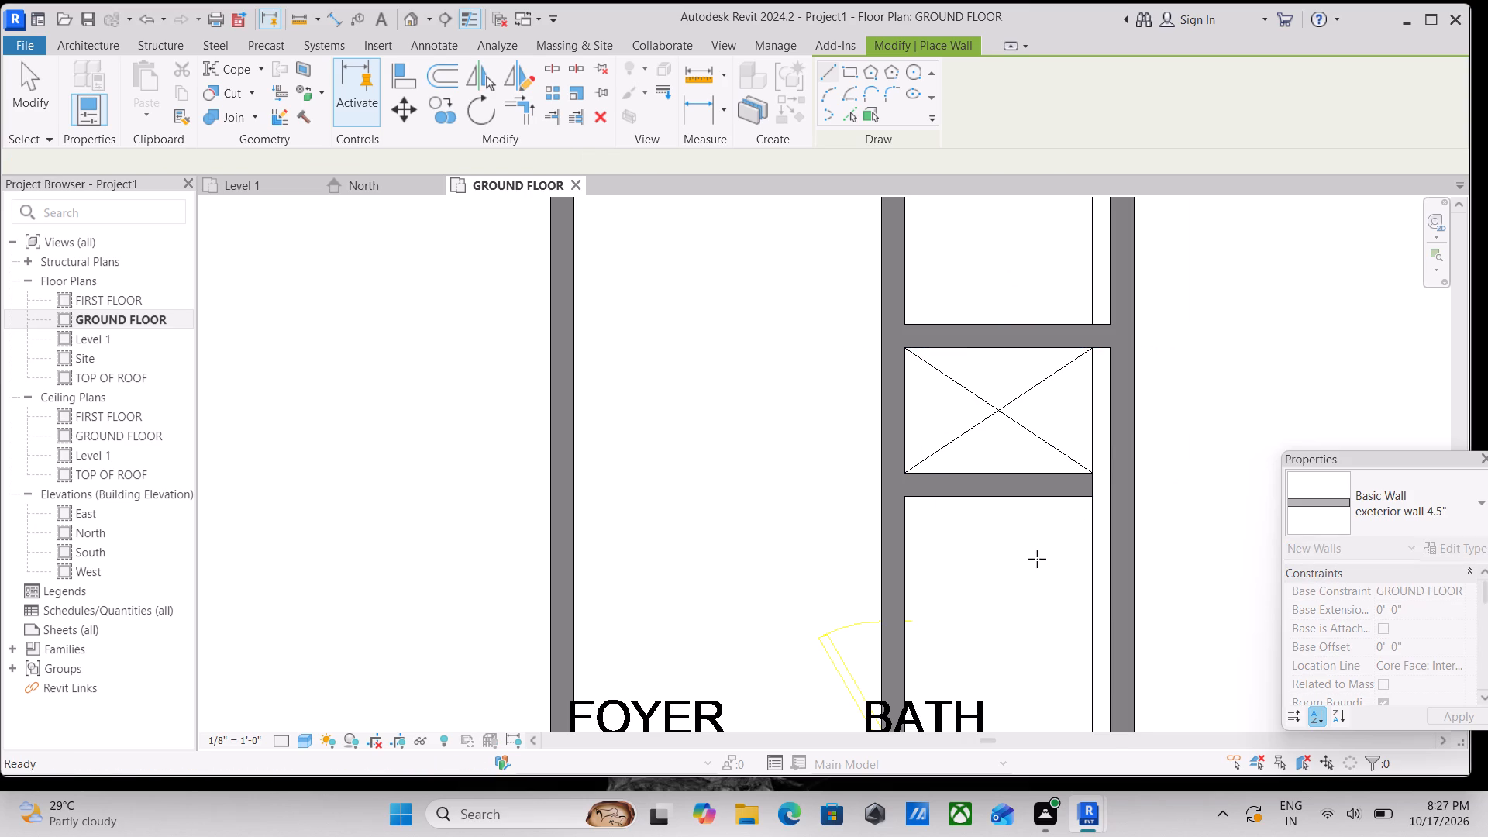
pyautogui.press('Escape')
pyautogui.press('Escape')
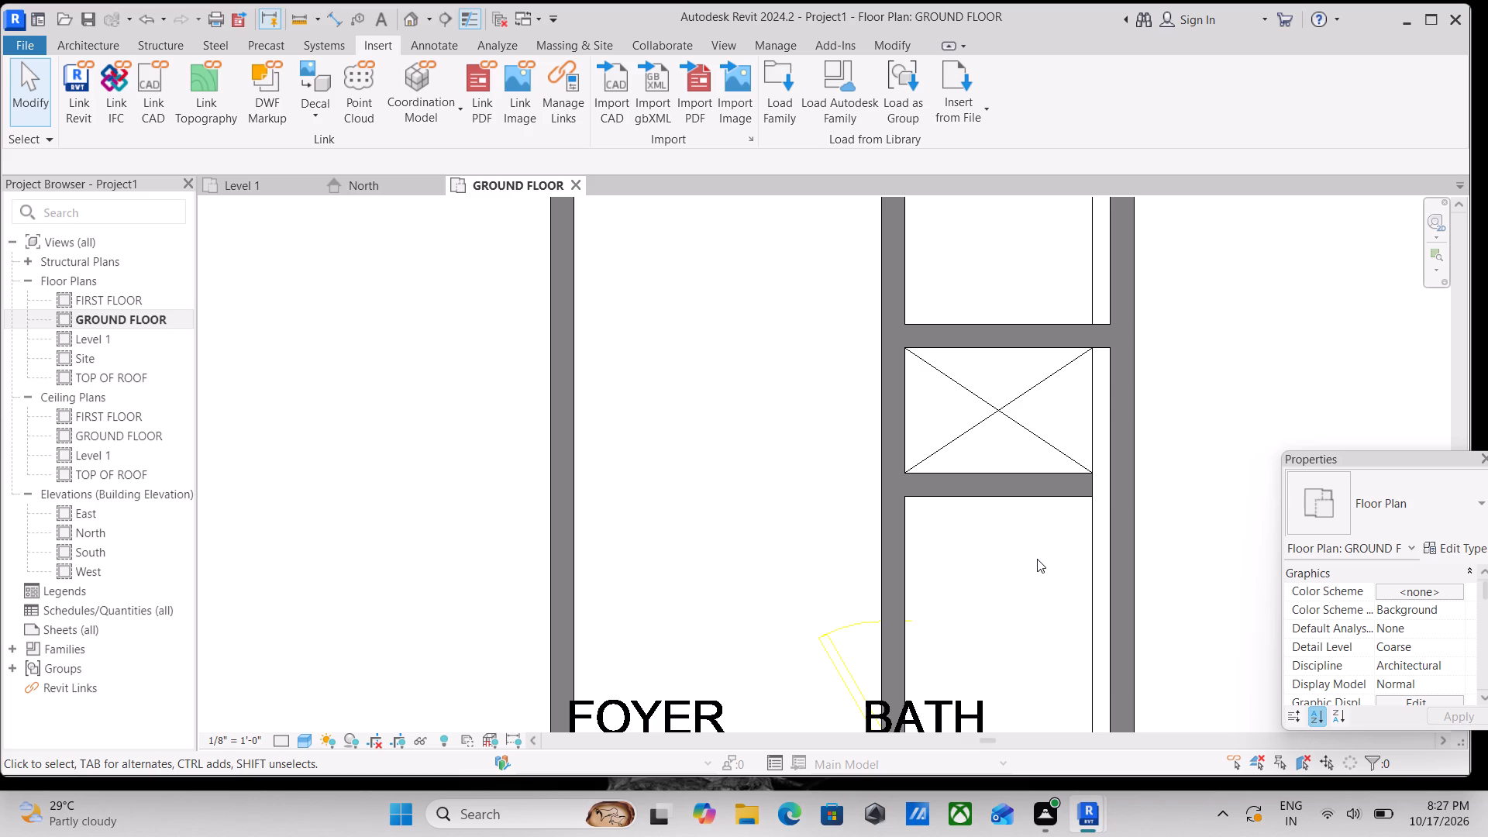
pyautogui.press('Escape')
# Extend the second unit's wall between the crossed shaft and bath to the outer side wall.
pyautogui.click(1031, 485)
pyautogui.moveTo(1092, 497); pyautogui.dragTo(1111, 494)
pyautogui.press('Escape')
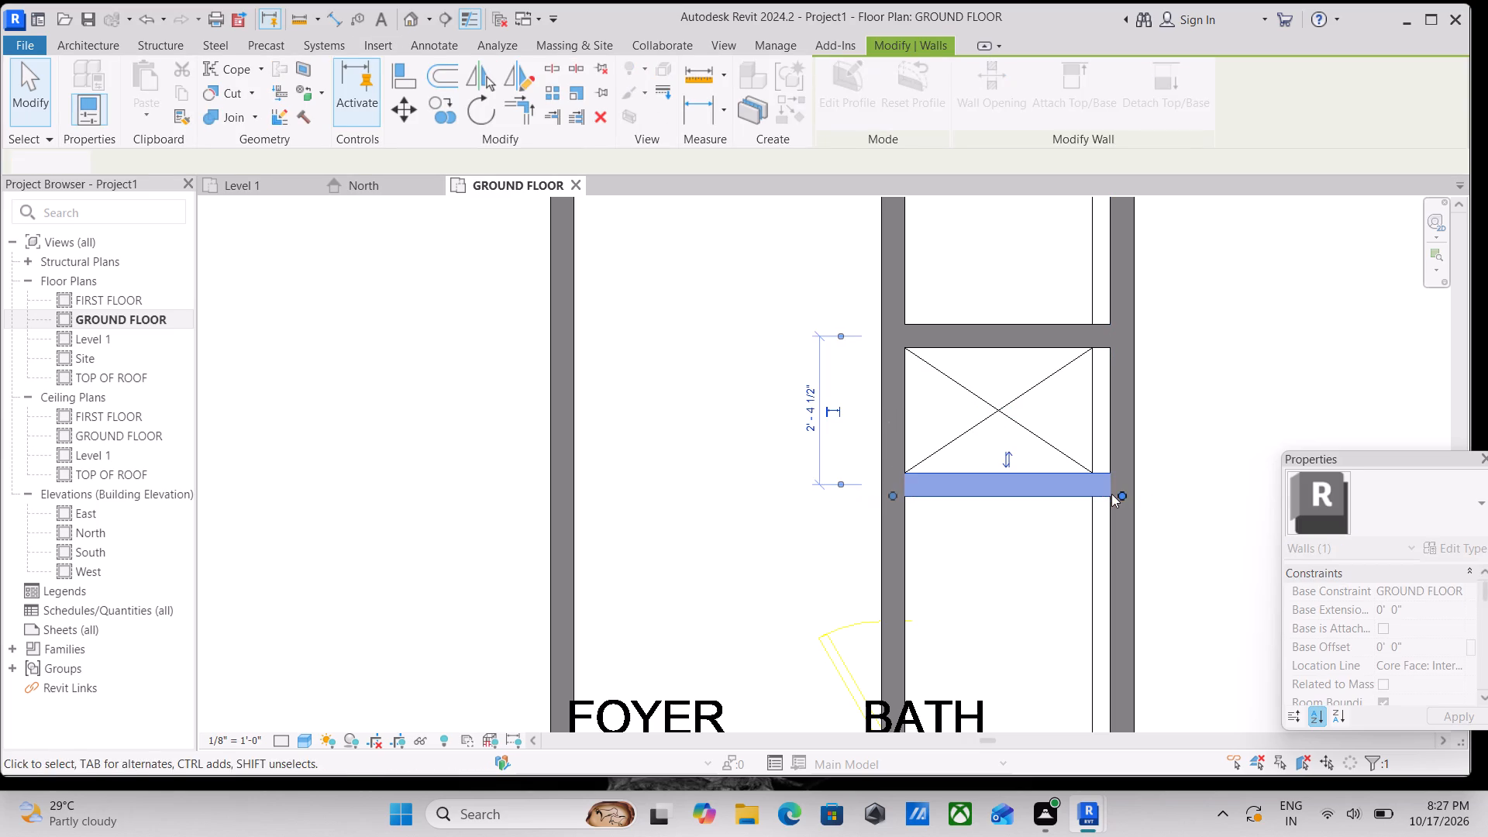
# Review both units' walls against the linked plan, from the garages and baths up to the kitchens and rear patios.
pyautogui.scroll(-3, 950, 436)
pyautogui.scroll(-3, 784, 402)
pyautogui.moveTo(787, 403); pyautogui.dragTo(839, 542, button='middle')
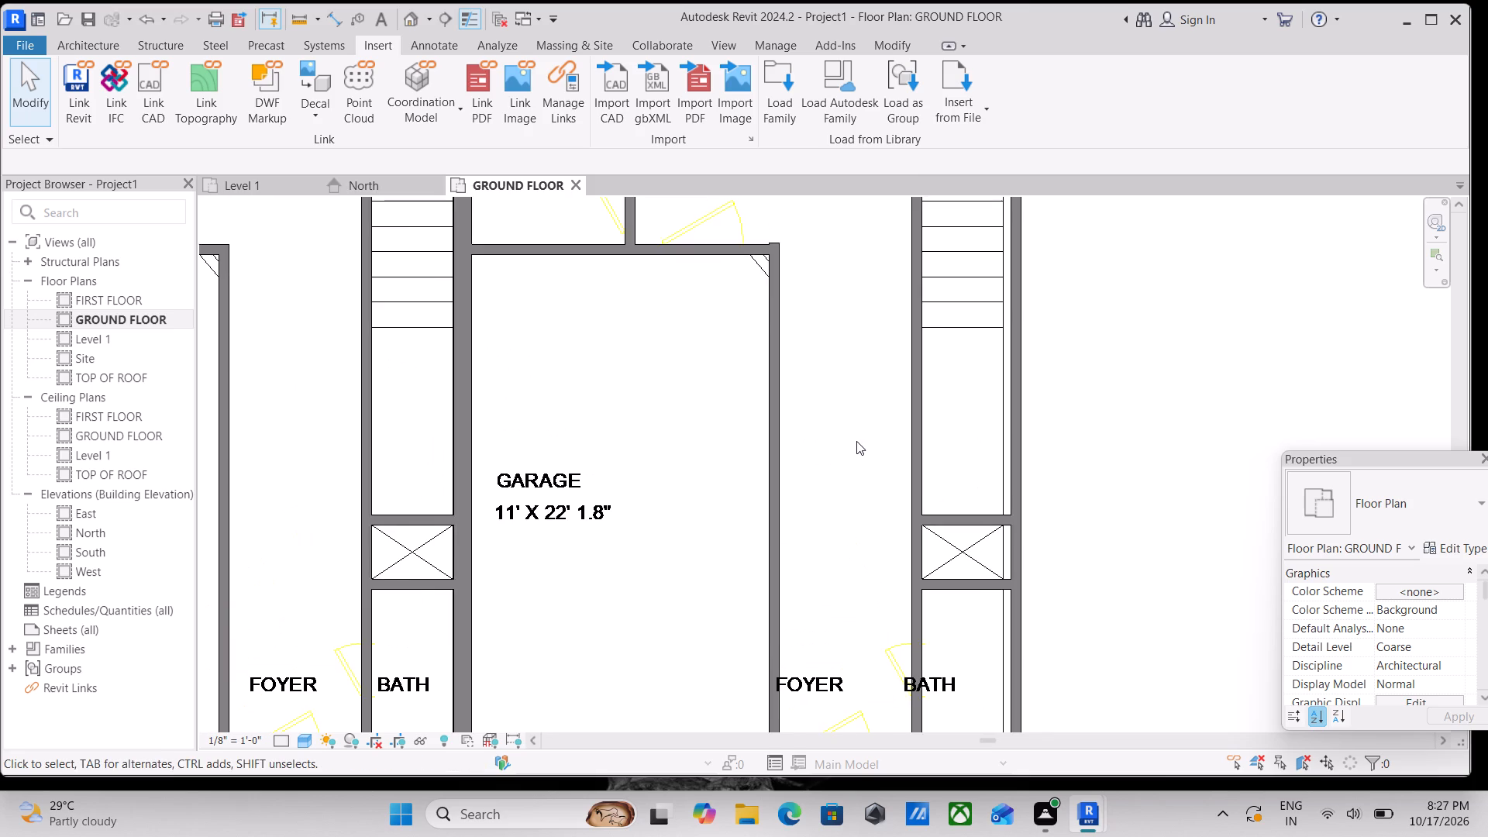
pyautogui.scroll(-3, 856, 441)
pyautogui.moveTo(856, 441); pyautogui.dragTo(919, 629, button='middle')
pyautogui.scroll(1, 919, 629)
pyautogui.scroll(2, 983, 429)
pyautogui.moveTo(866, 387); pyautogui.dragTo(900, 567, button='middle')
pyautogui.scroll(1, 900, 567)
pyautogui.scroll(-2, 797, 414)
pyautogui.moveTo(794, 414); pyautogui.dragTo(935, 329, button='middle')
pyautogui.scroll(-3, 846, 457)
pyautogui.moveTo(844, 458); pyautogui.dragTo(844, 449, button='middle')
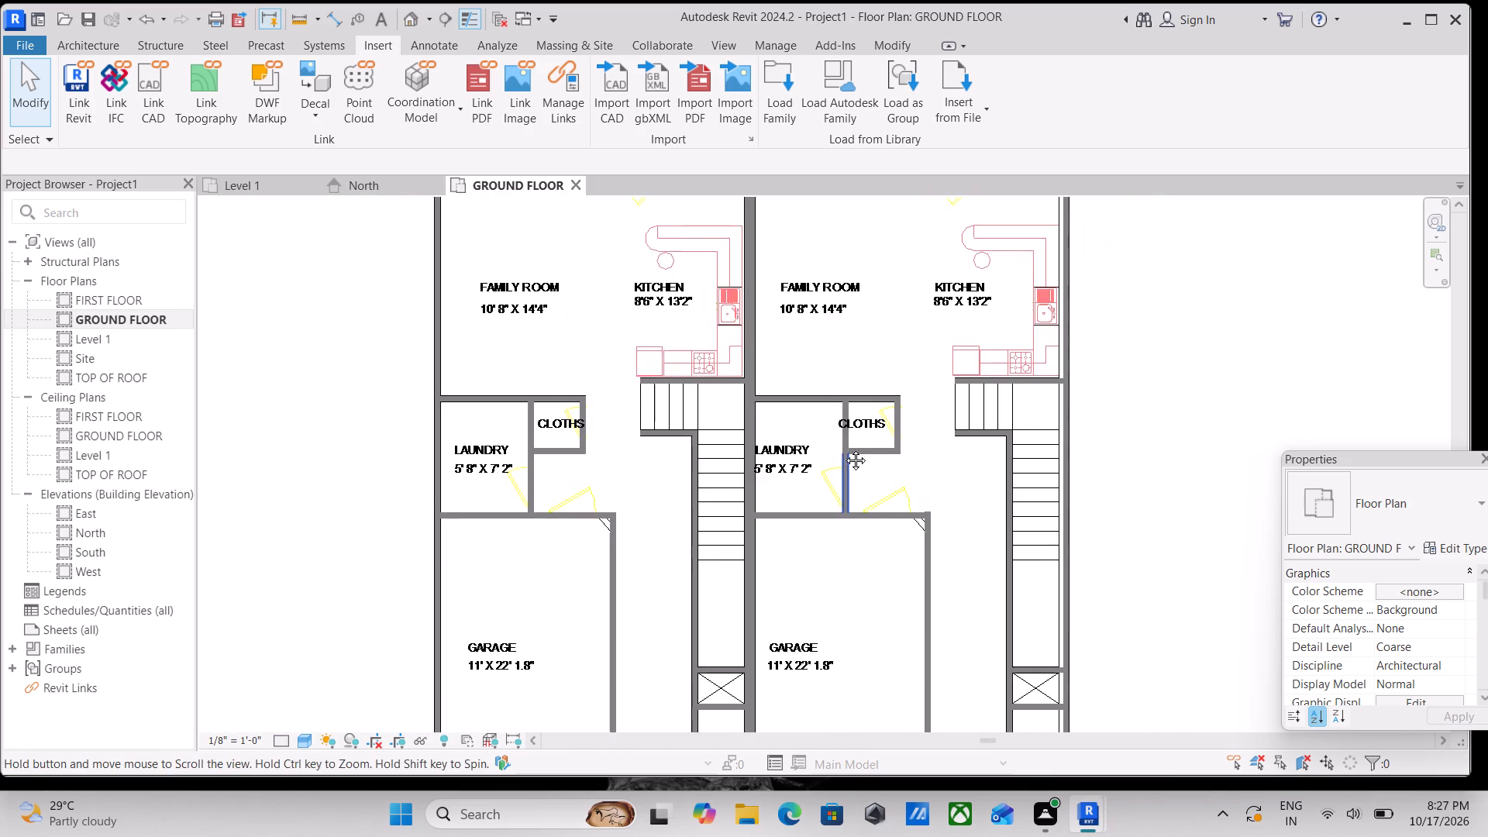
pyautogui.moveTo(844, 449); pyautogui.dragTo(918, 366, button='middle')
pyautogui.scroll(3, 697, 369)
pyautogui.moveTo(728, 353); pyautogui.dragTo(736, 429, button='middle')
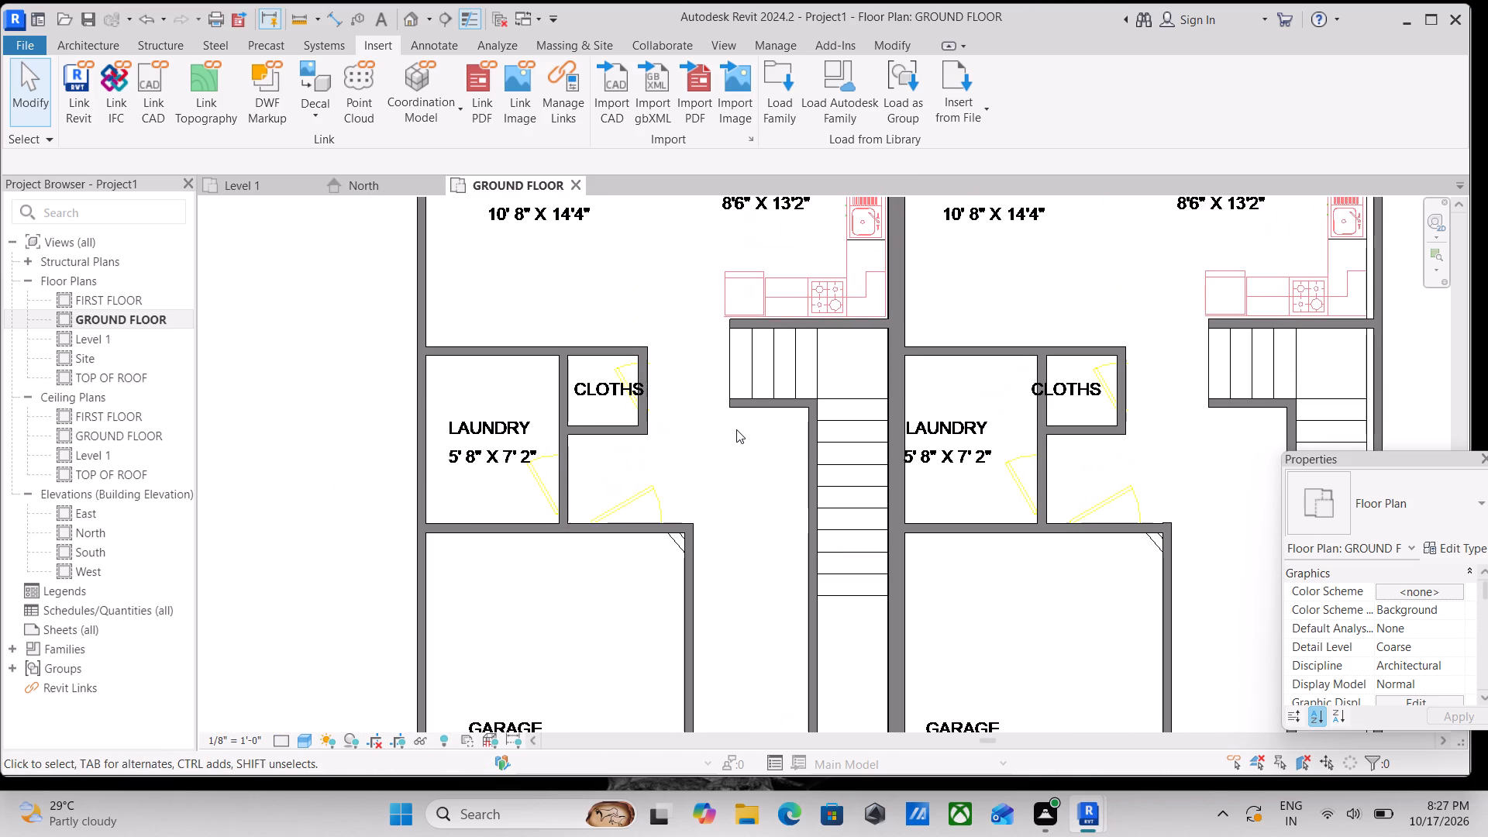
pyautogui.scroll(-1, 801, 311)
pyautogui.moveTo(802, 312); pyautogui.dragTo(807, 322, button='middle')
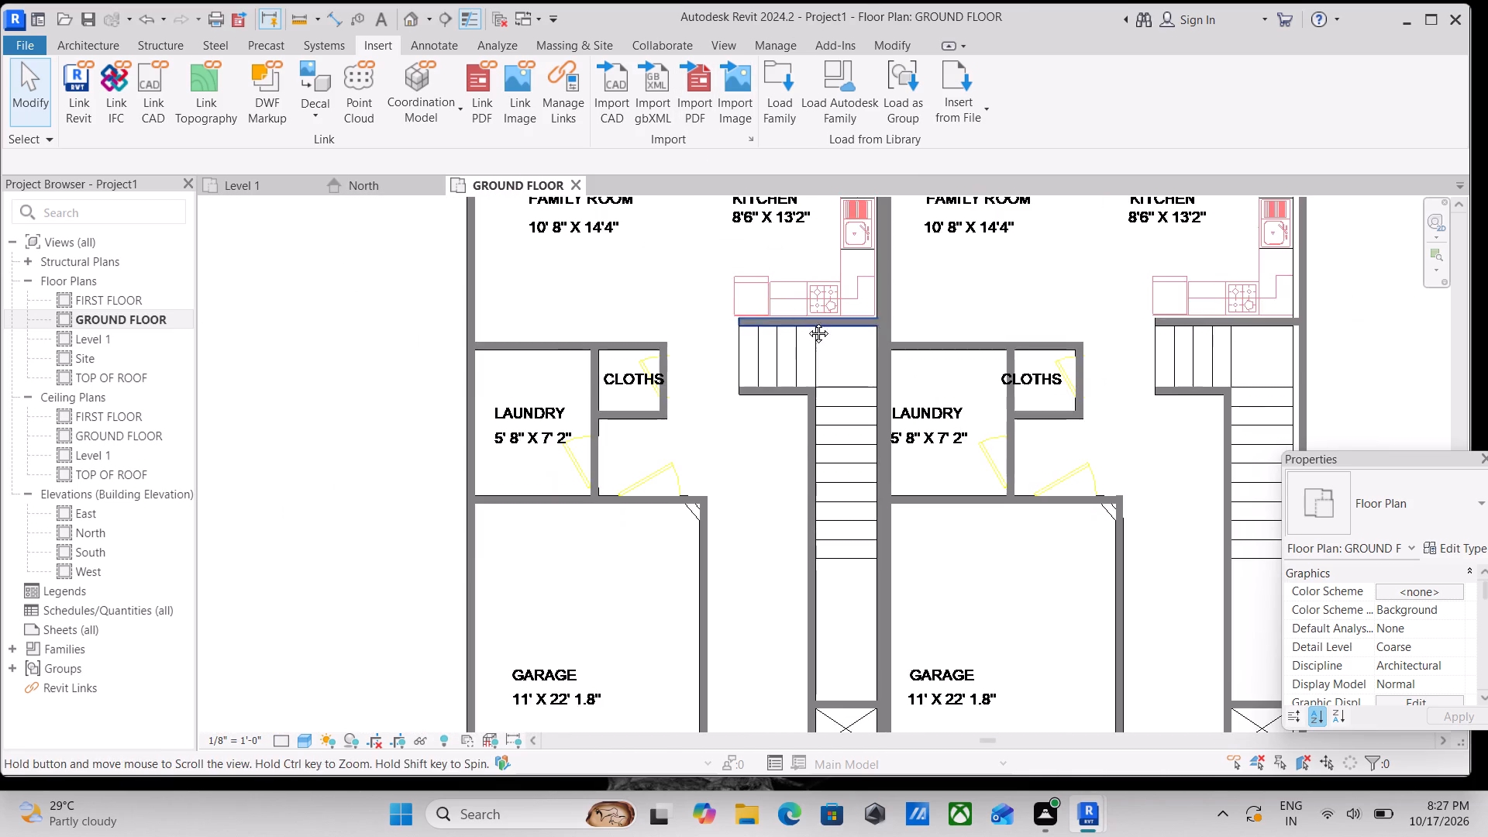
pyautogui.moveTo(807, 322); pyautogui.dragTo(836, 370, button='middle')
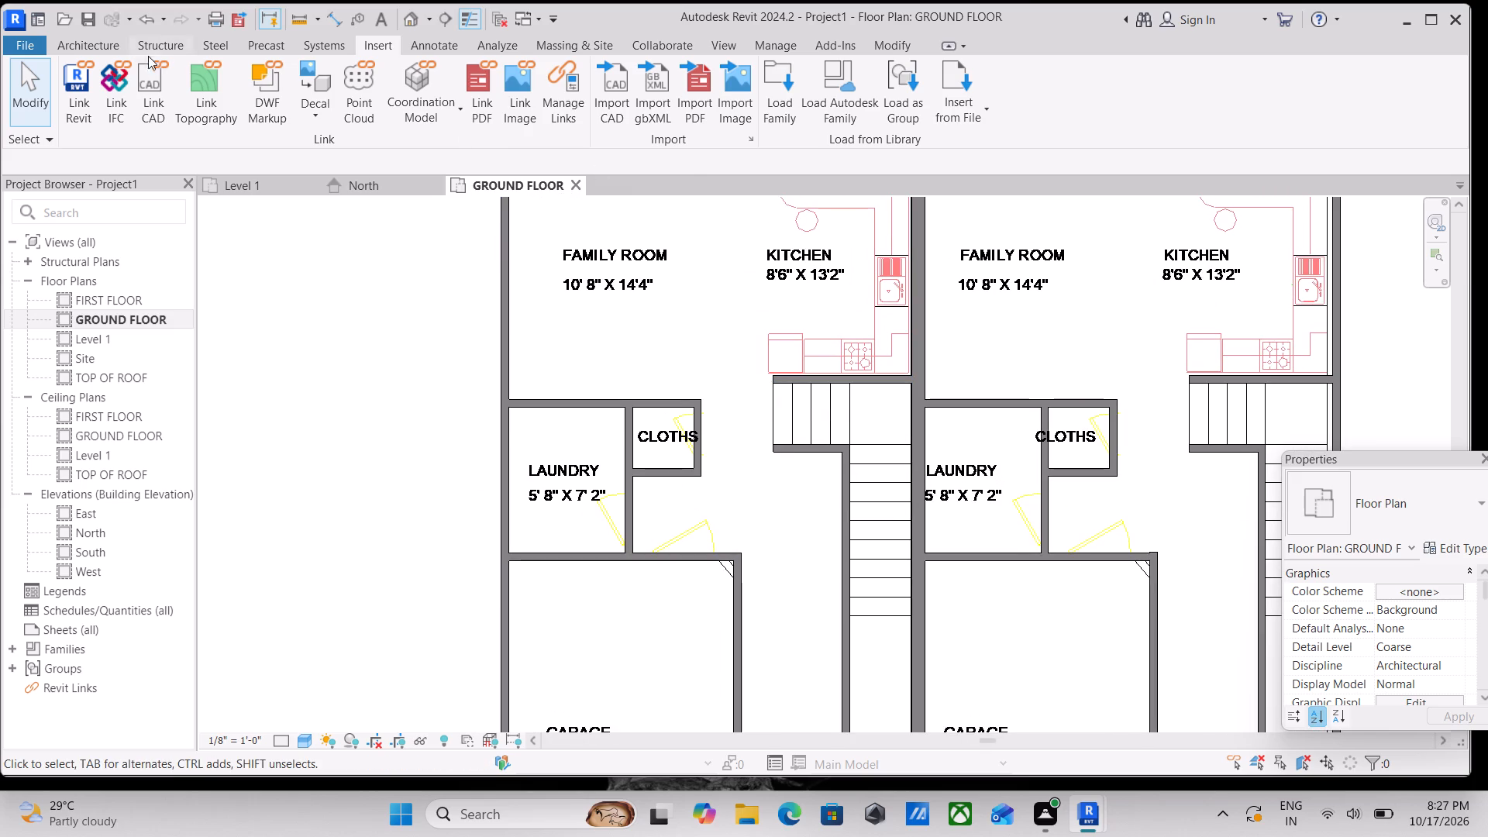
pyautogui.scroll(-3, 497, 338)
pyautogui.scroll(-3, 614, 322)
pyautogui.moveTo(614, 322); pyautogui.dragTo(649, 392, button='middle')
pyautogui.scroll(6, 639, 456)
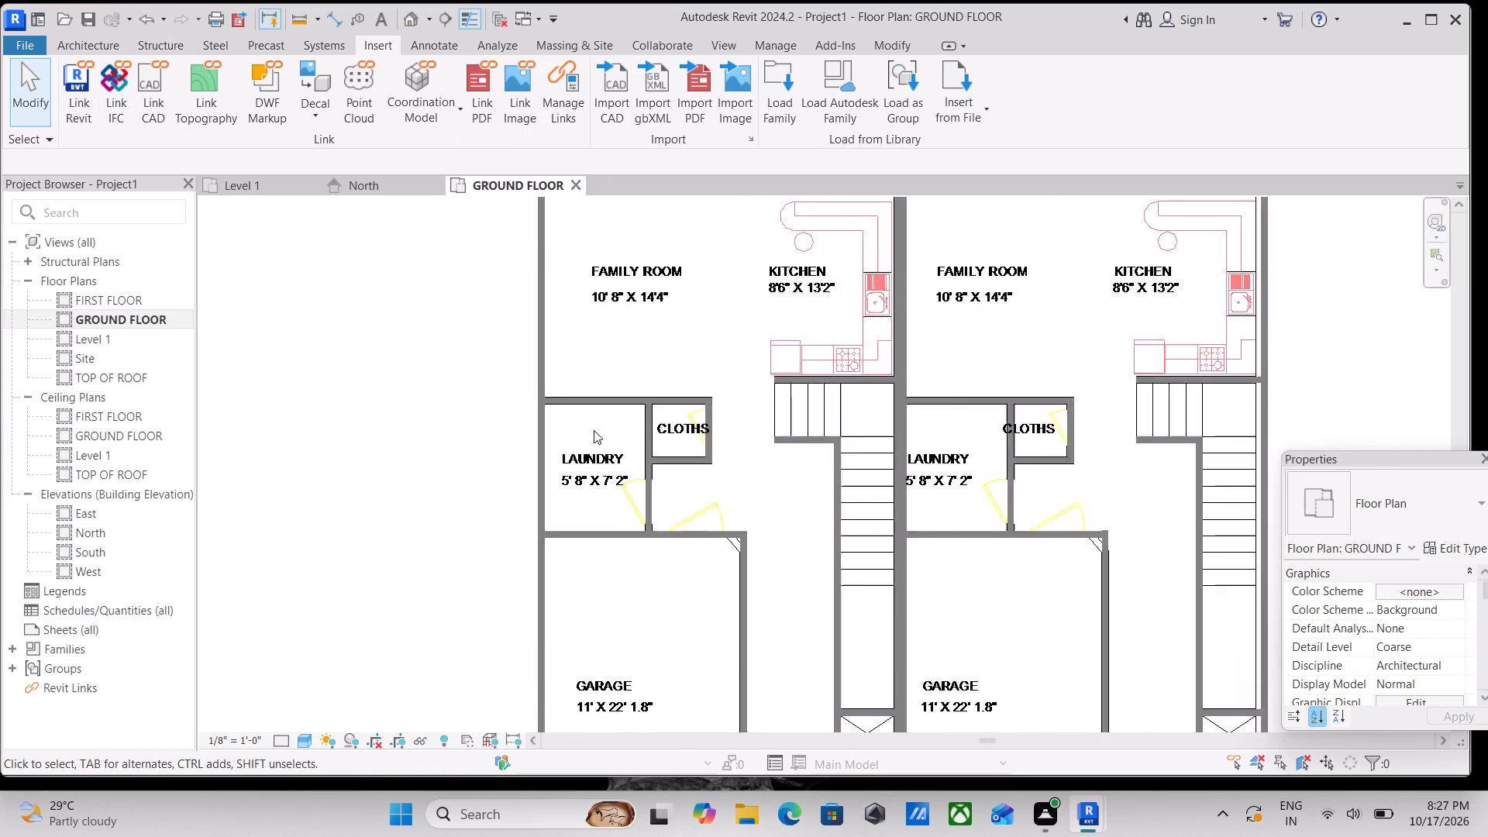
pyautogui.scroll(1, 594, 430)
pyautogui.scroll(-4, 608, 395)
pyautogui.moveTo(610, 394); pyautogui.dragTo(647, 501, button='middle')
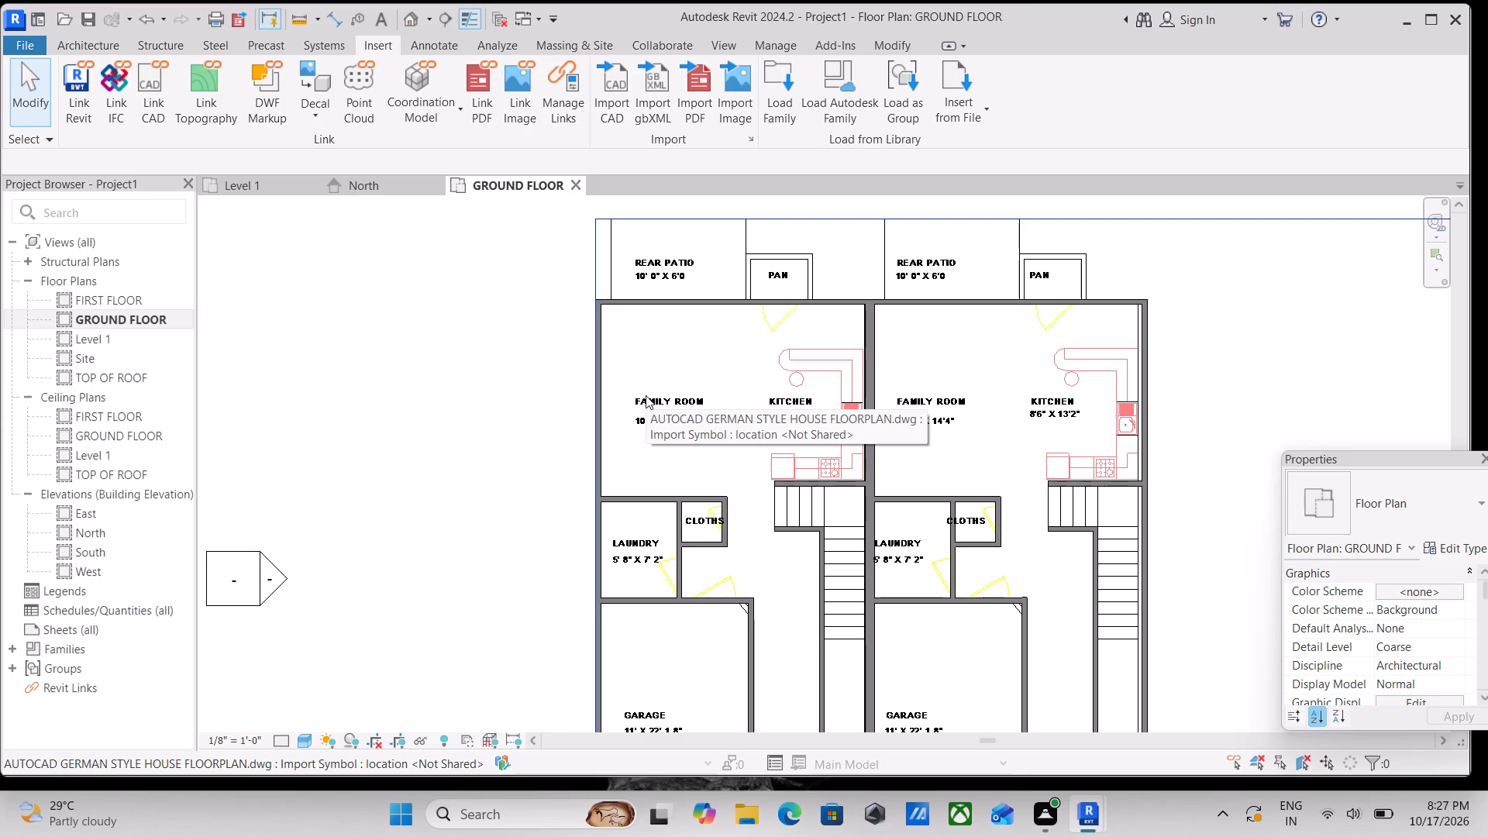
pyautogui.scroll(-2, 672, 413)
pyautogui.moveTo(694, 401); pyautogui.dragTo(671, 300, button='middle')
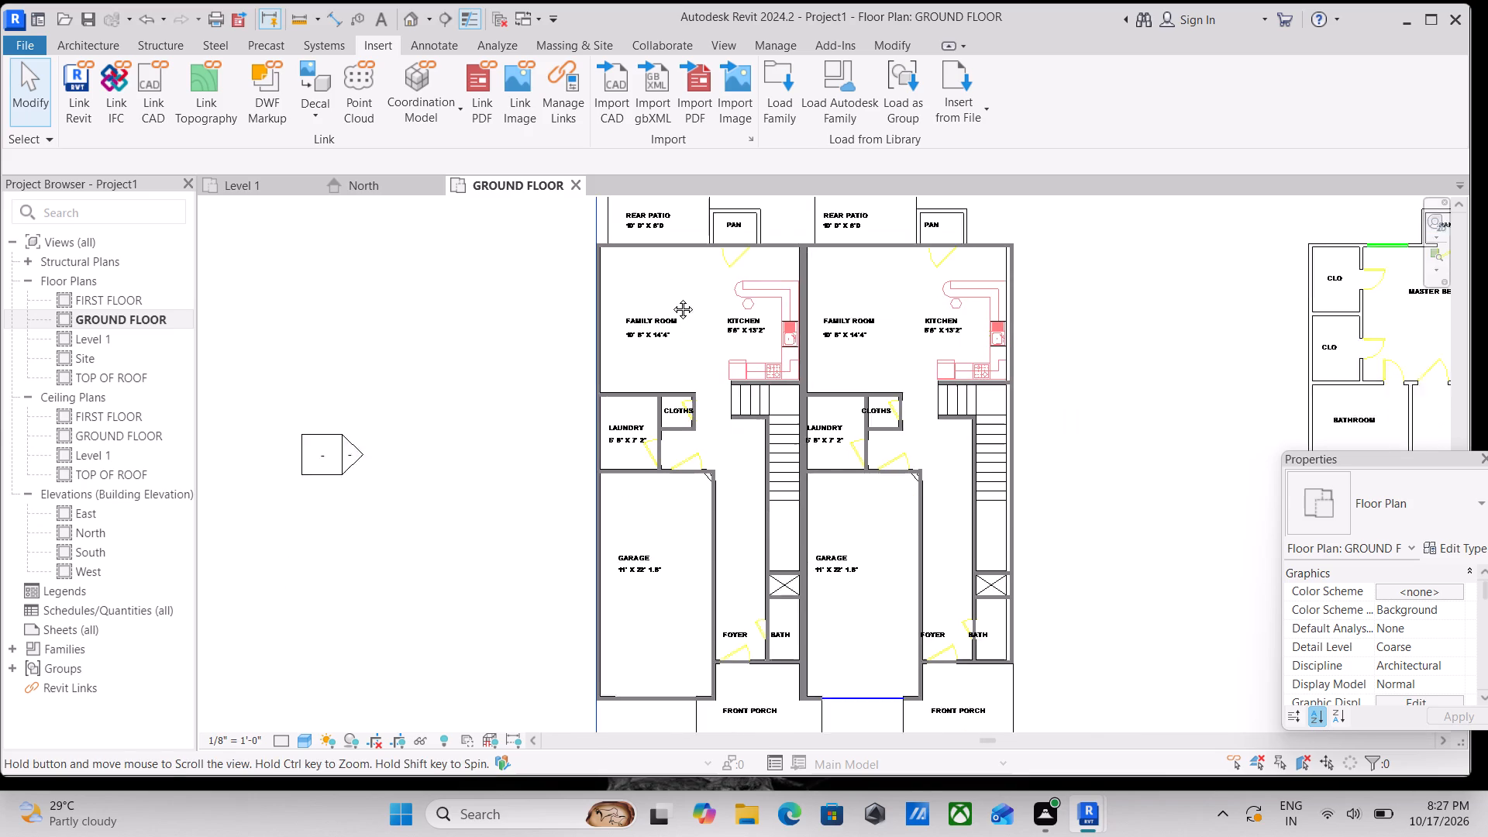
# Examine both ground-floor units again, from the kitchens down to the front porches and back to the first unit's stairs.
pyautogui.click(77, 37)
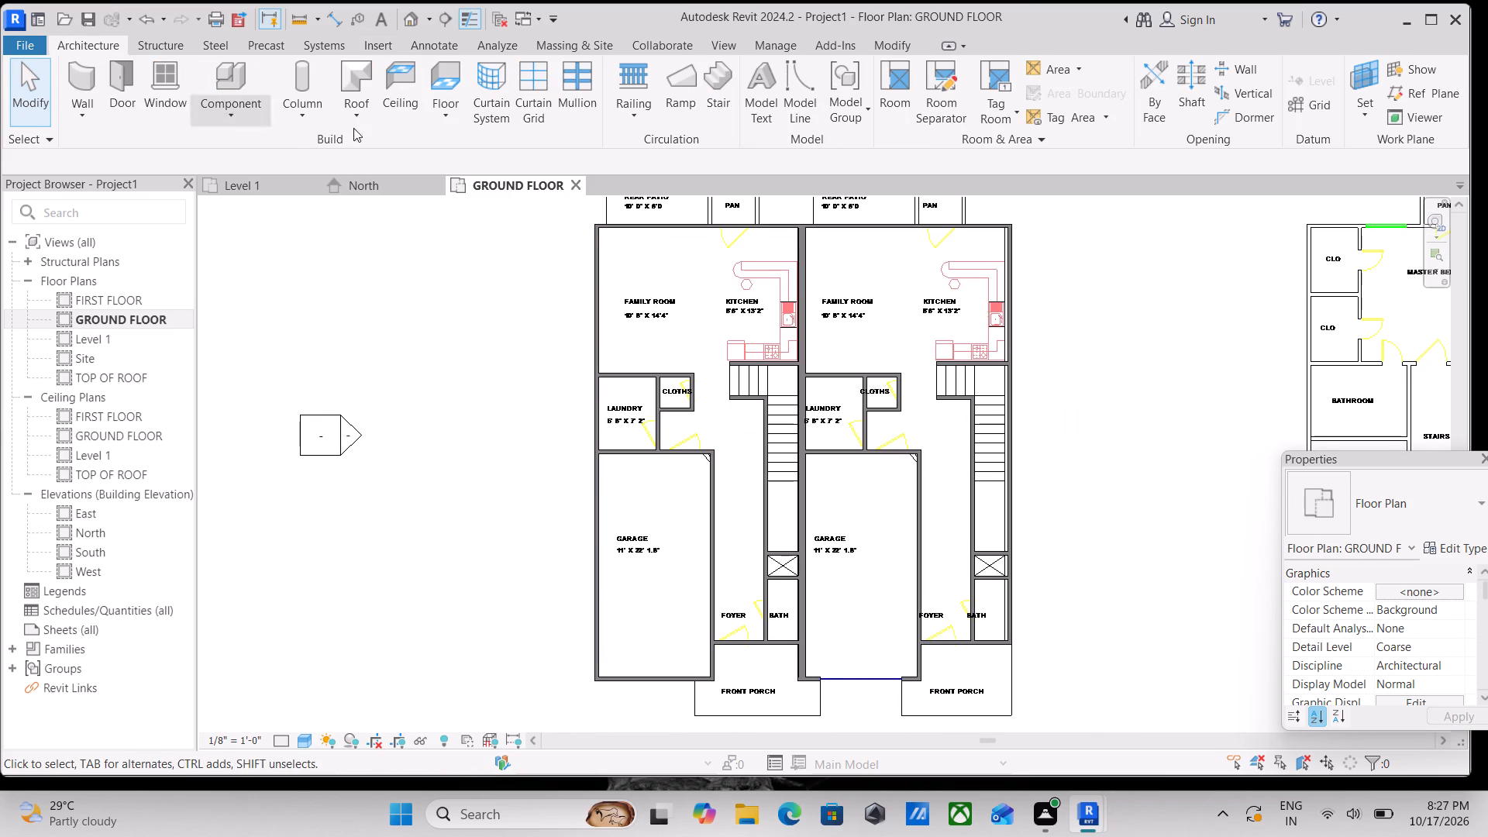
pyautogui.scroll(3, 475, 109)
pyautogui.scroll(3, 708, 112)
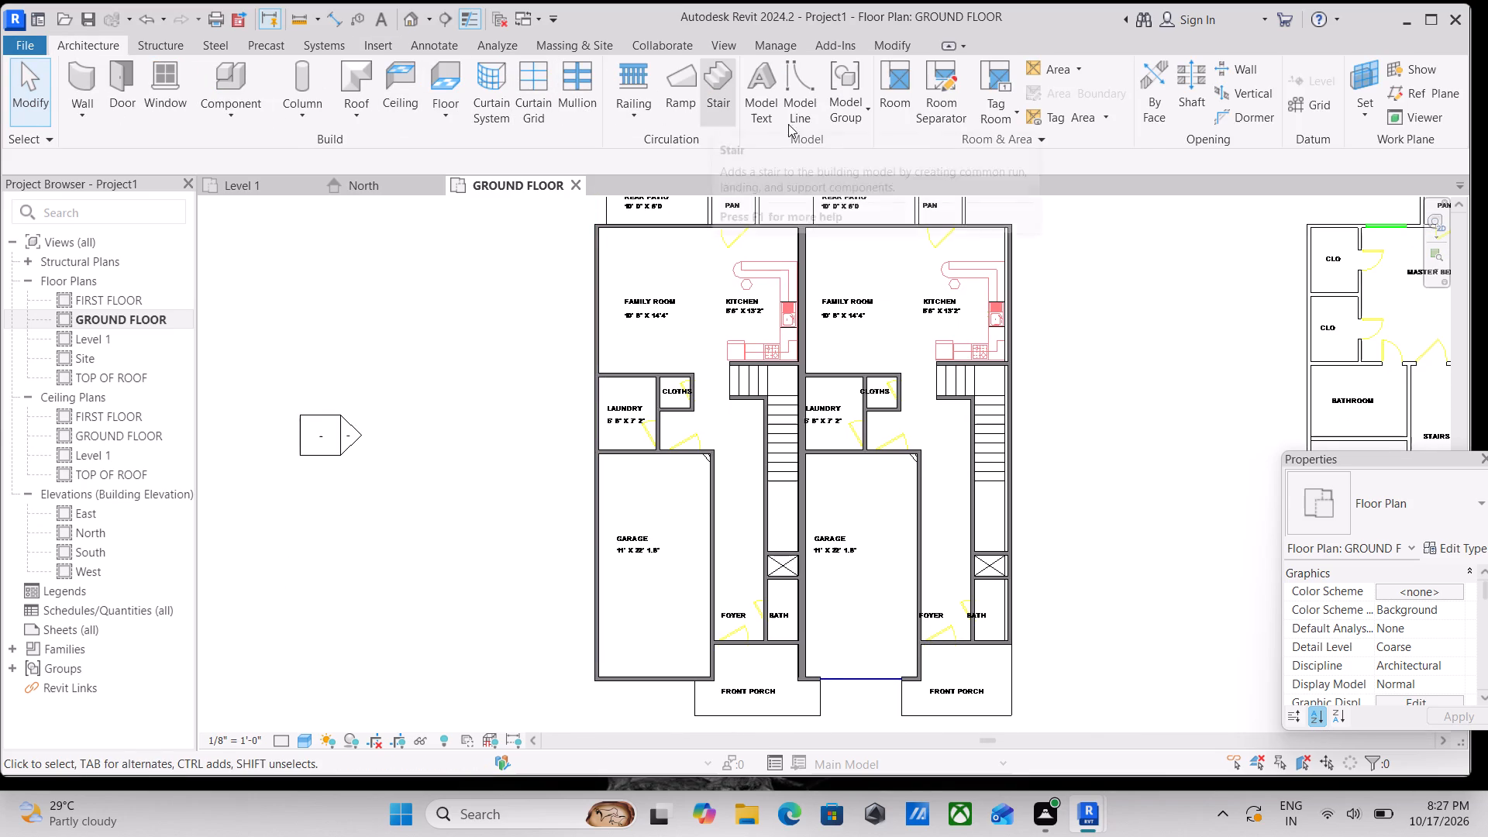
pyautogui.scroll(3, 1015, 400)
pyautogui.scroll(-6, 920, 388)
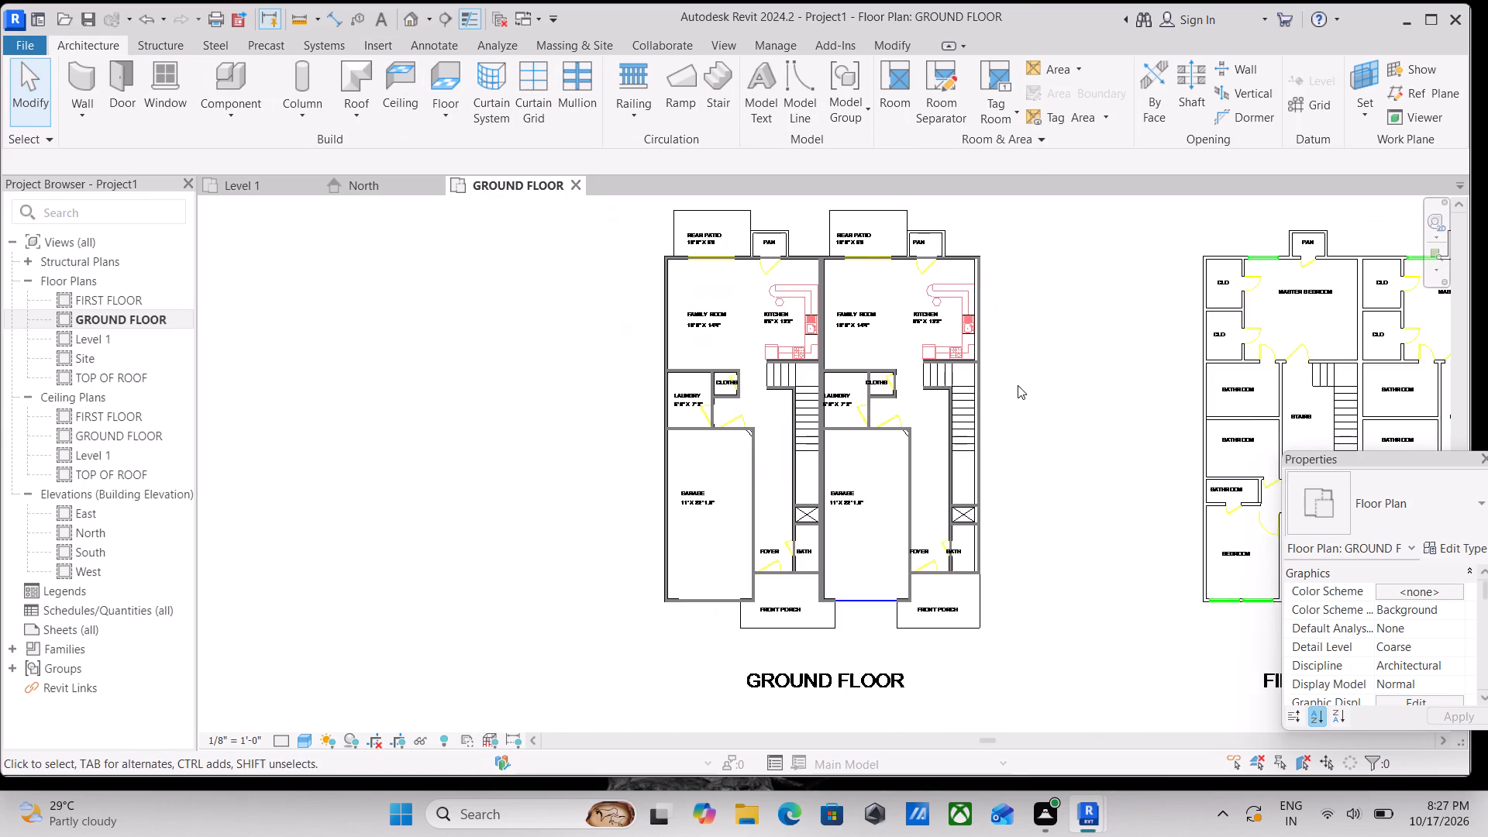
pyautogui.scroll(-1, 1018, 385)
pyautogui.moveTo(1018, 384); pyautogui.dragTo(926, 375, button='middle')
pyautogui.scroll(1, 926, 375)
pyautogui.scroll(7, 823, 383)
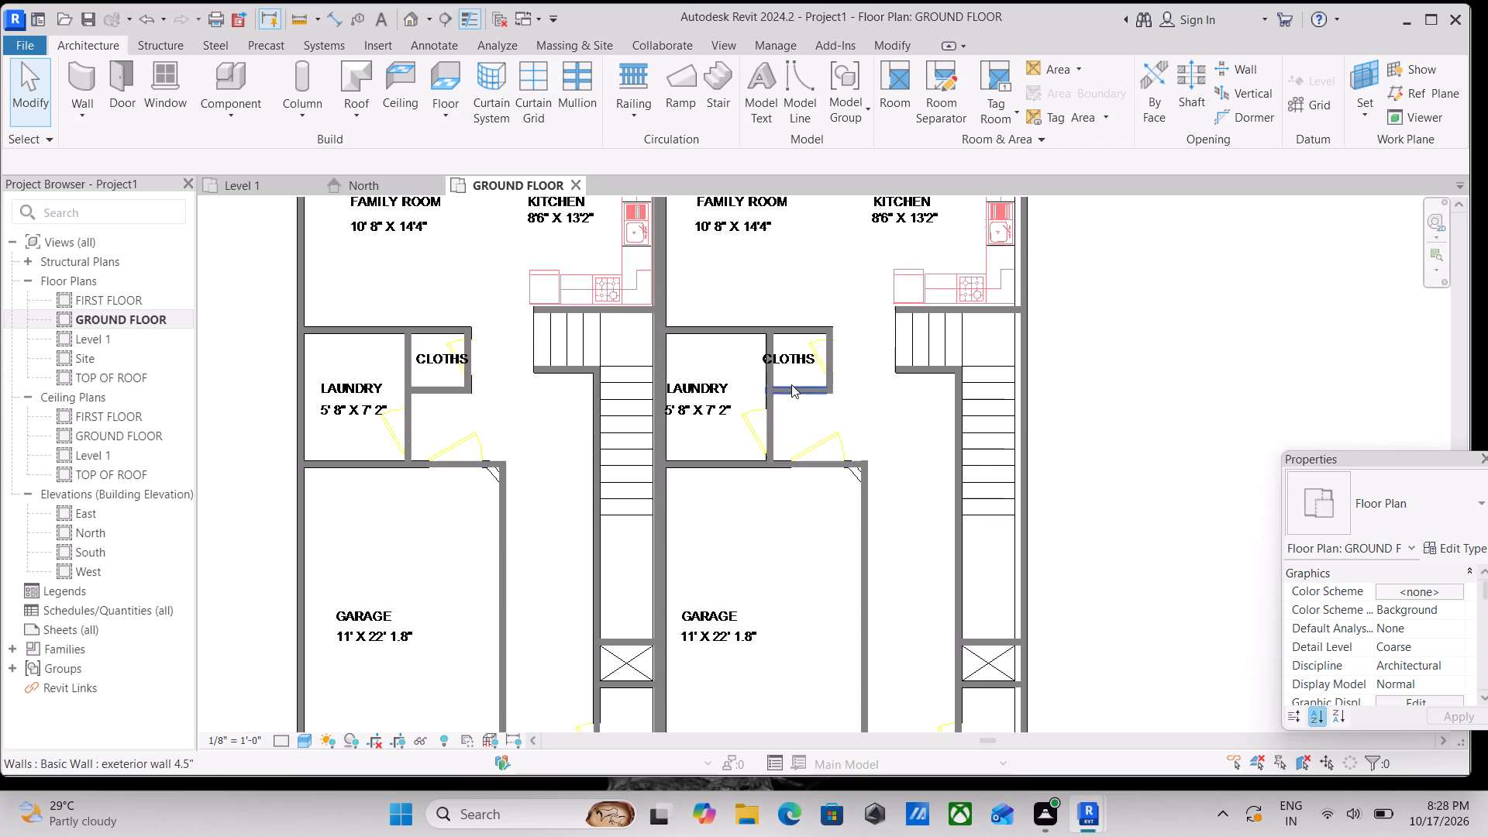
pyautogui.scroll(3, 762, 362)
pyautogui.scroll(-3, 956, 394)
pyautogui.moveTo(955, 393); pyautogui.dragTo(924, 314, button='middle')
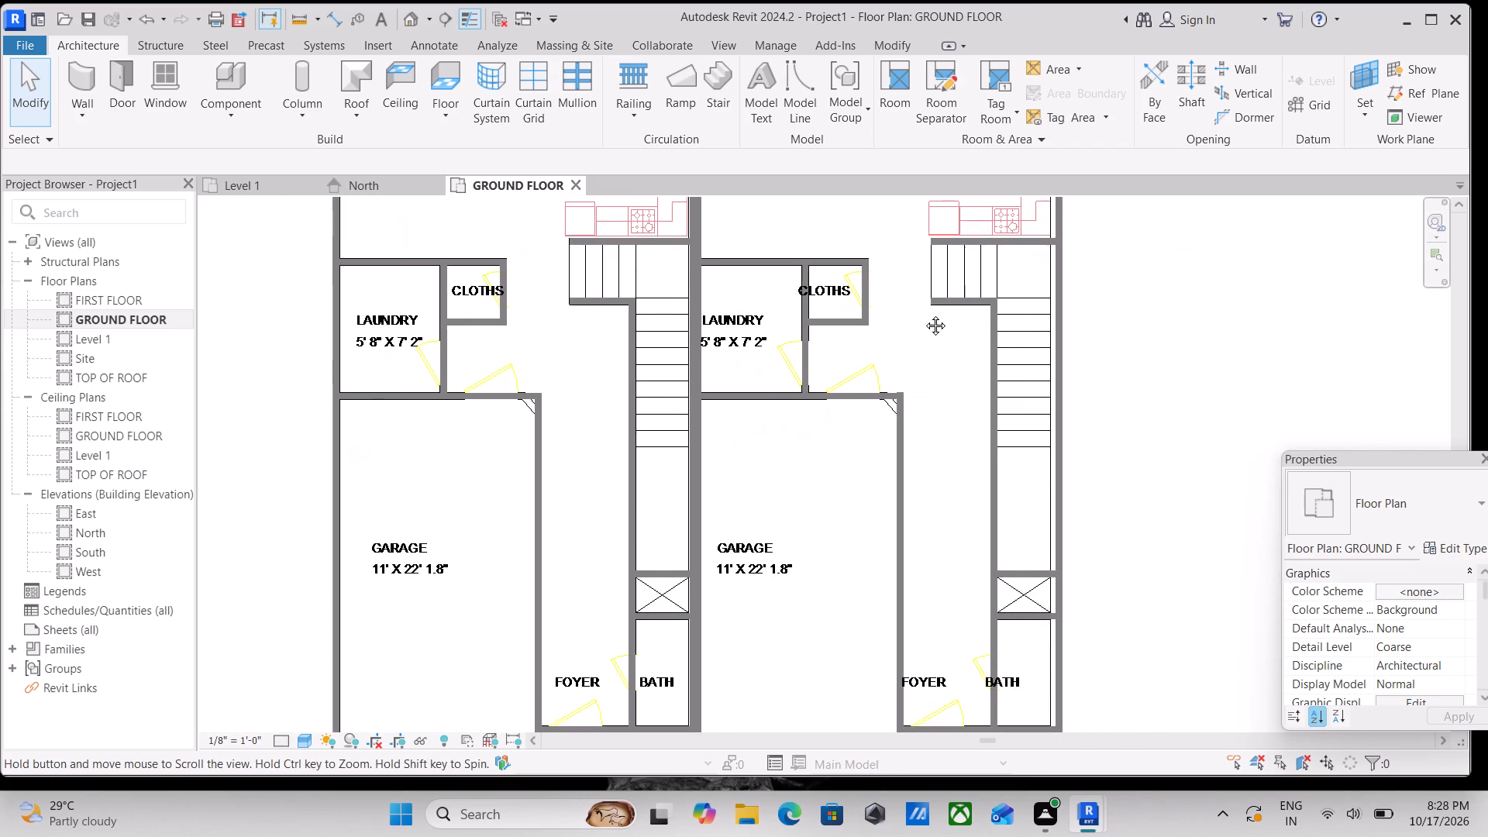
pyautogui.moveTo(924, 314); pyautogui.dragTo(918, 220, button='middle')
pyautogui.scroll(2, 895, 554)
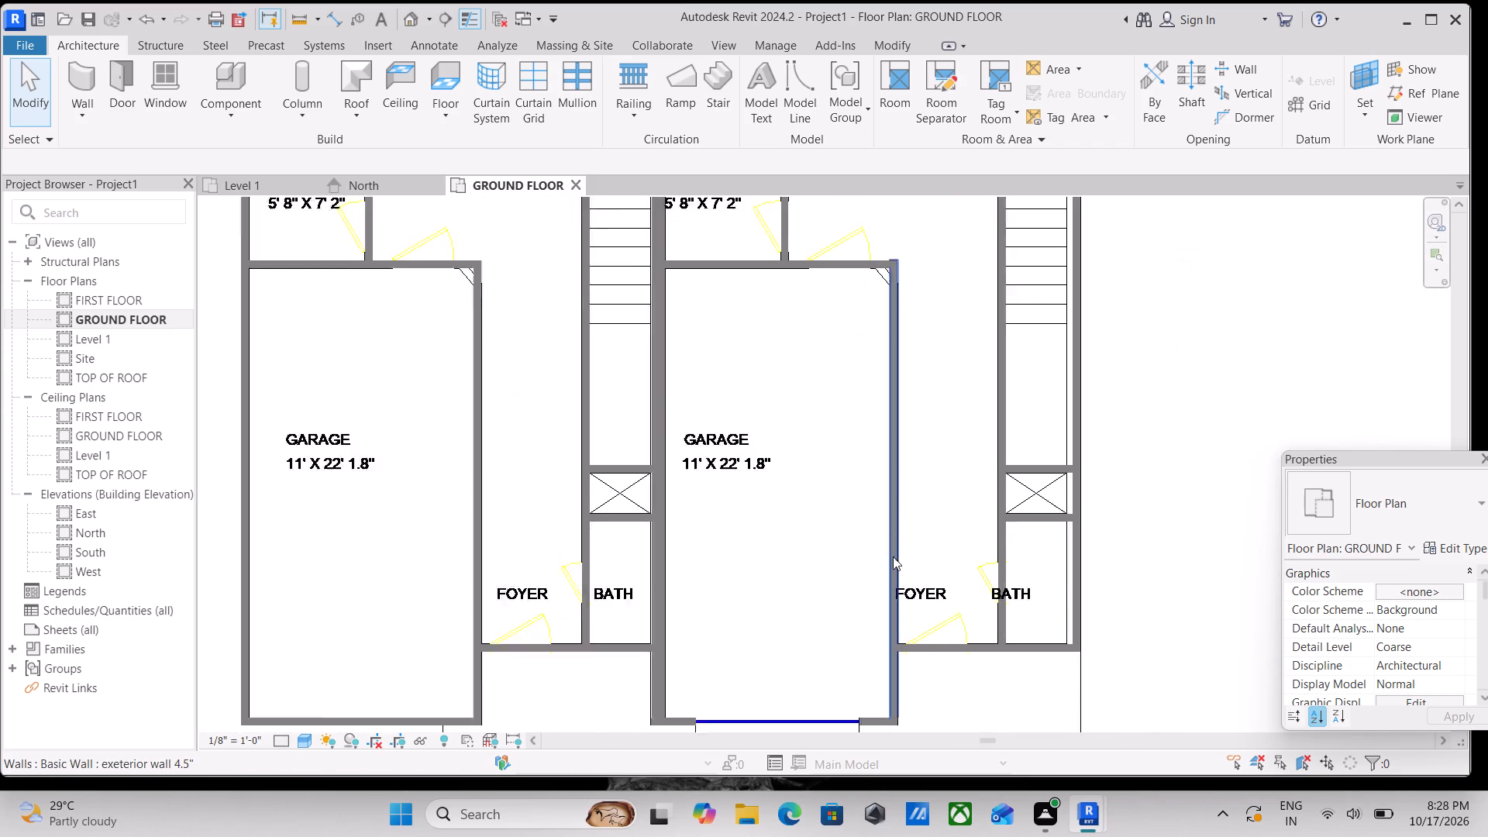
pyautogui.scroll(1, 893, 556)
pyautogui.scroll(-2, 837, 522)
pyautogui.moveTo(836, 518); pyautogui.dragTo(825, 433, button='middle')
pyautogui.scroll(-1, 718, 455)
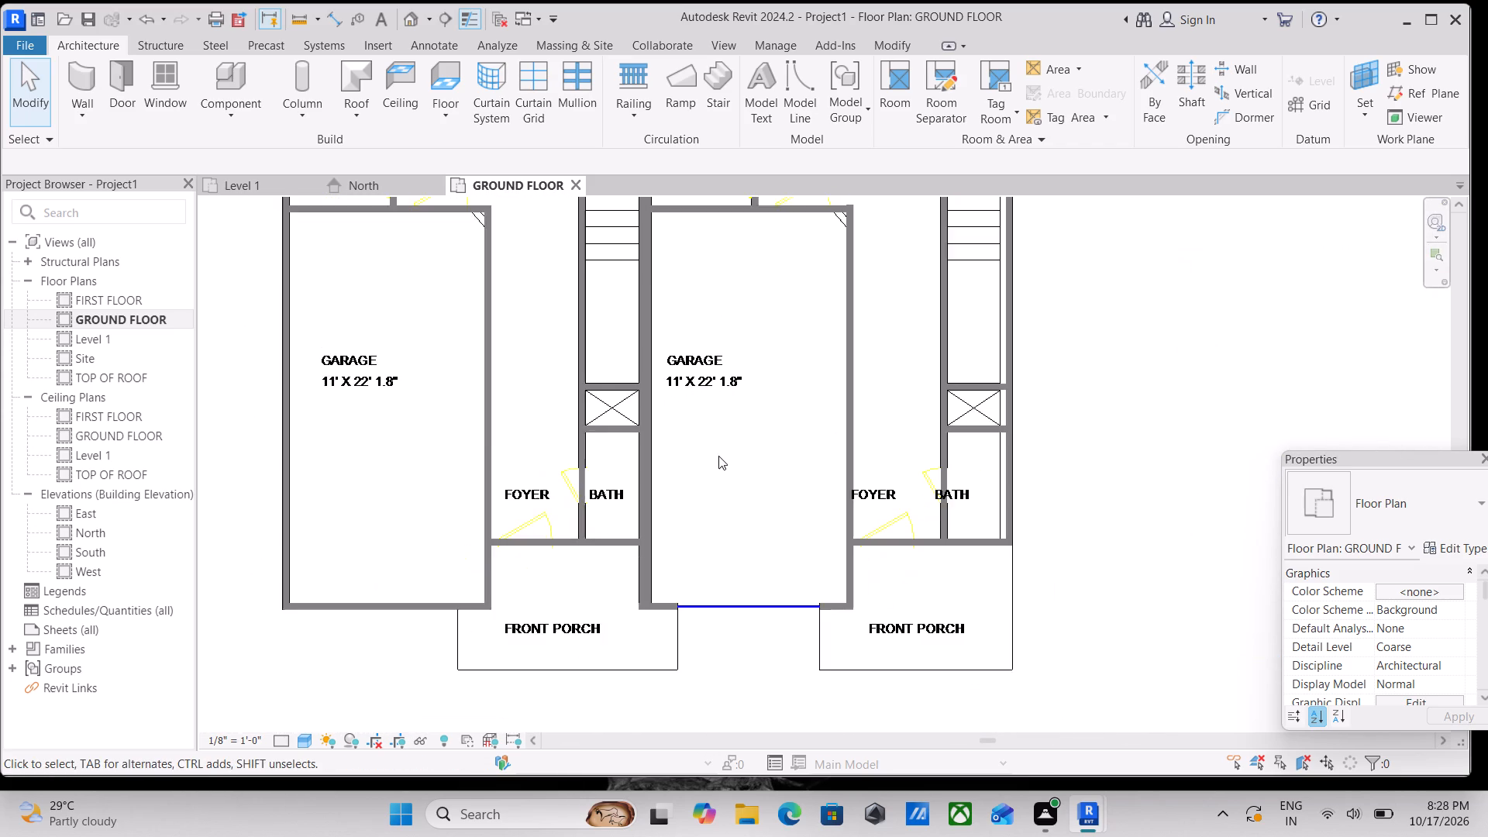
pyautogui.moveTo(733, 477); pyautogui.dragTo(807, 656, button='middle')
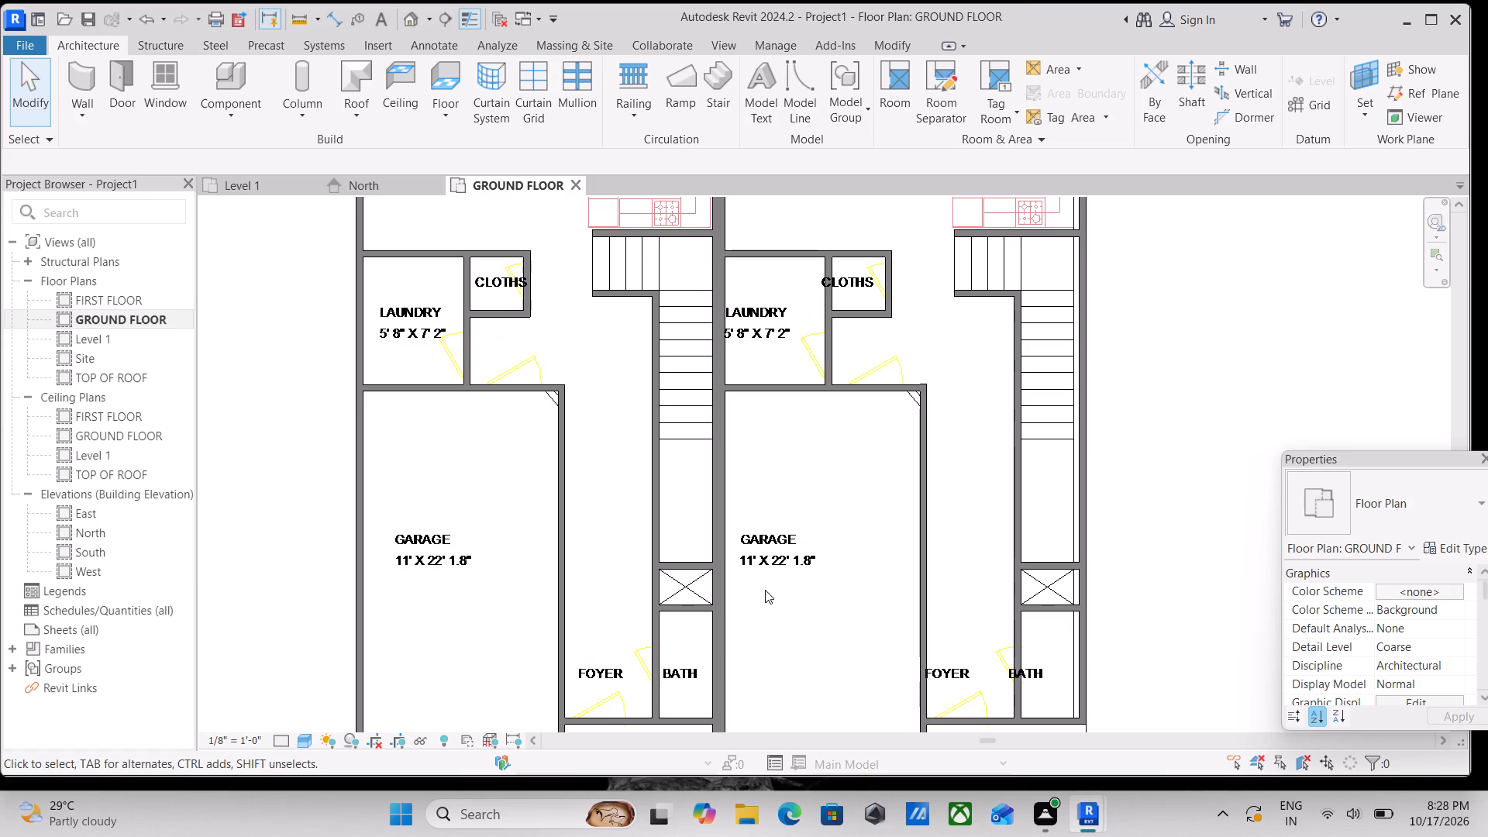
pyautogui.scroll(3, 500, 533)
pyautogui.scroll(-1, 474, 468)
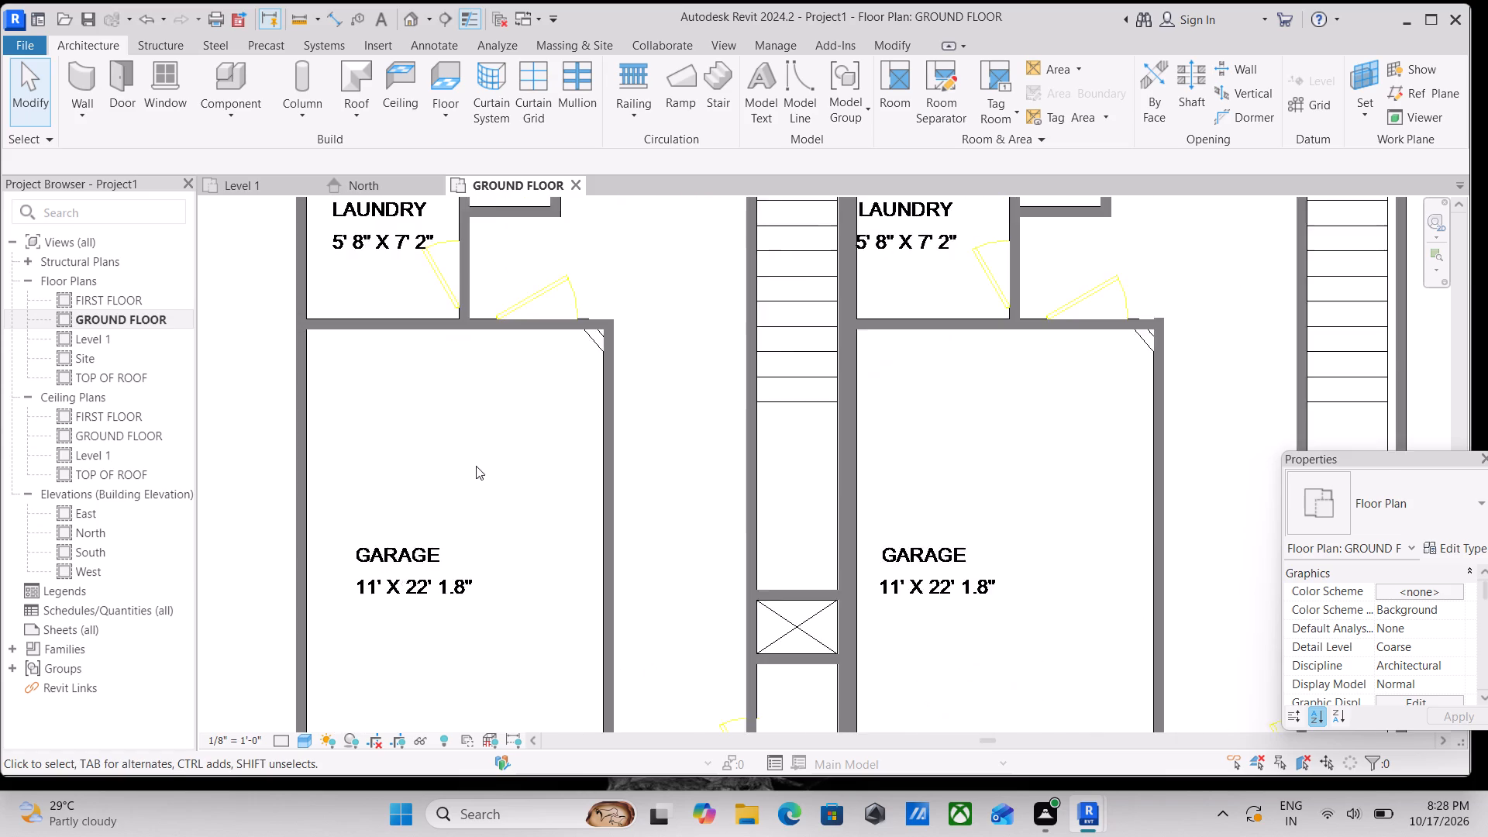
pyautogui.scroll(-2, 476, 466)
pyautogui.moveTo(477, 465); pyautogui.dragTo(590, 579, button='middle')
pyautogui.scroll(2, 654, 398)
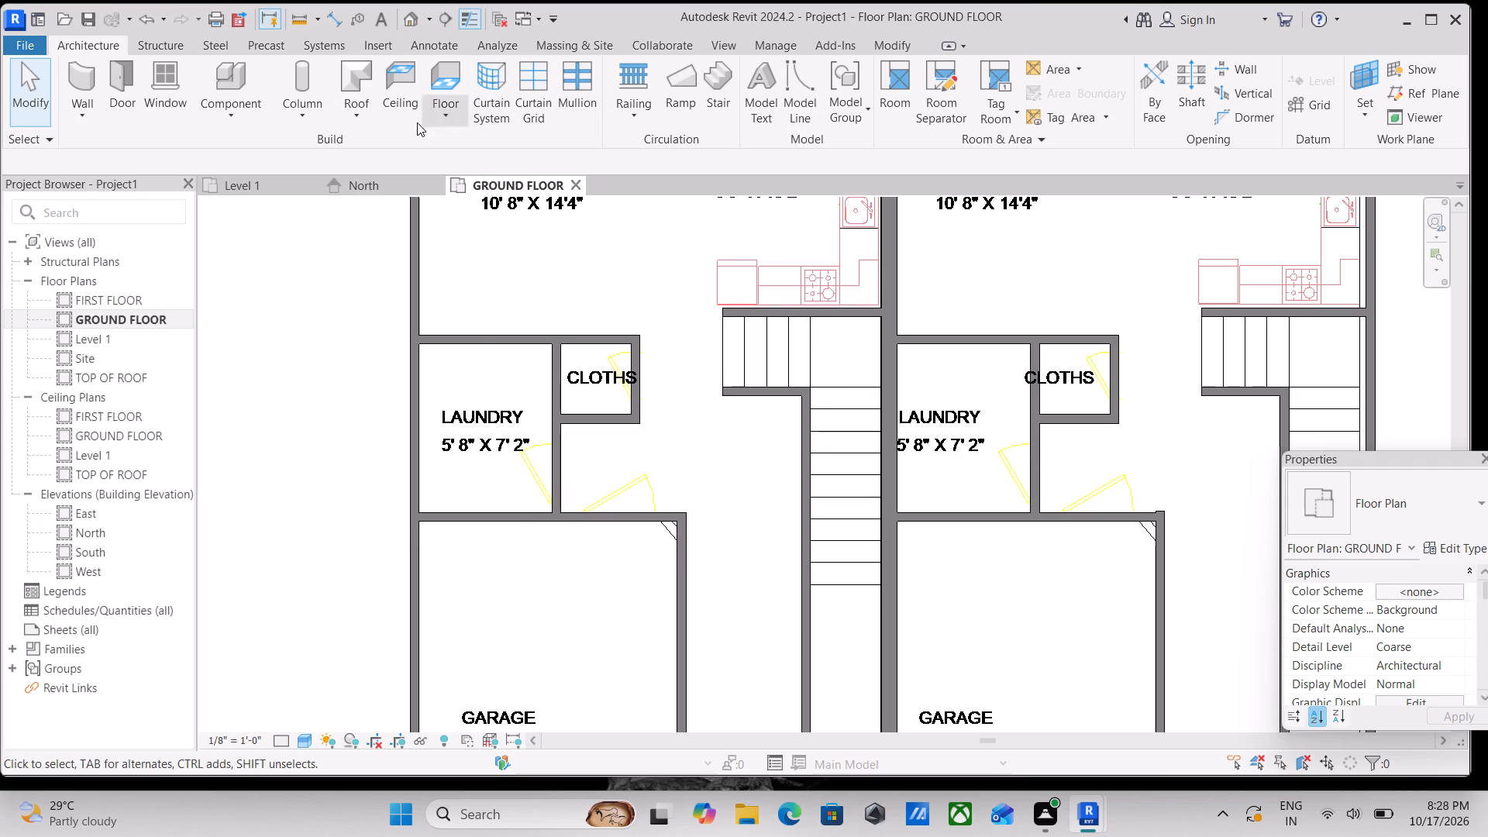
# Start a sketched stair run in the first unit and draw its inner boundary along the stair walls, about 3'-8 3/4" before turning down the long flight.
pyautogui.click(715, 105)
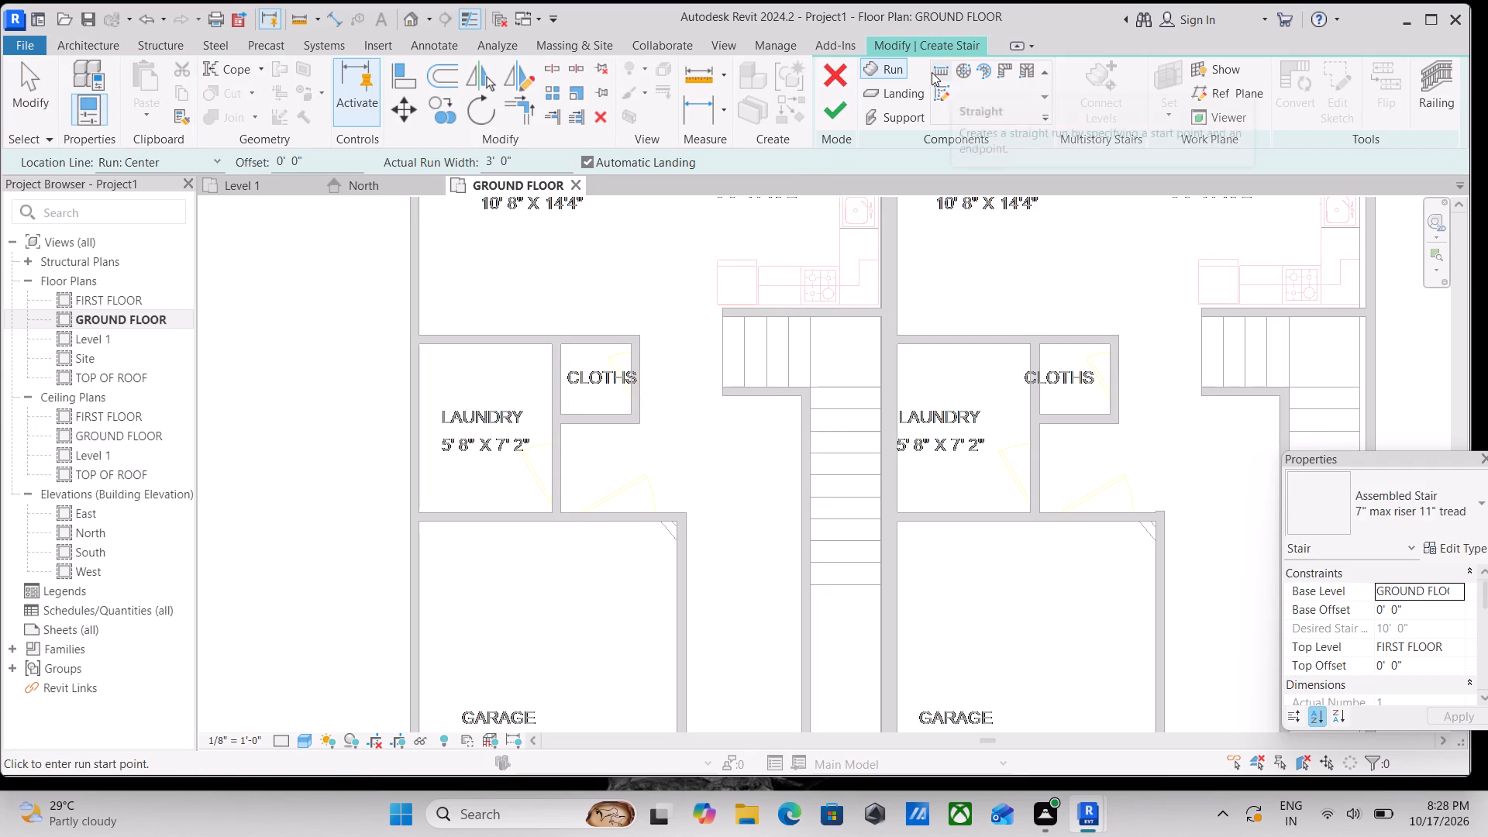
pyautogui.click(932, 93)
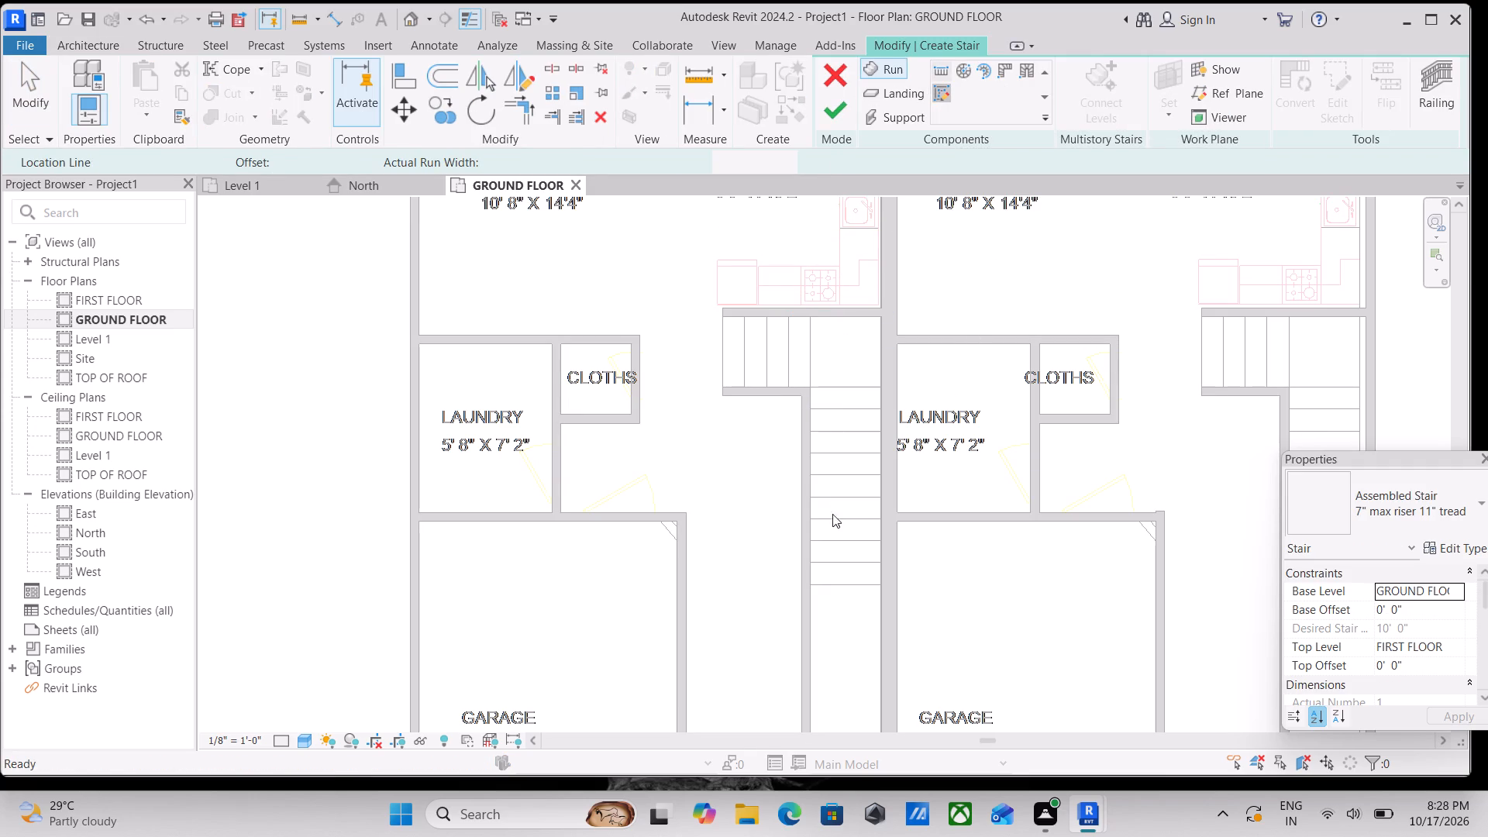
pyautogui.scroll(3, 736, 390)
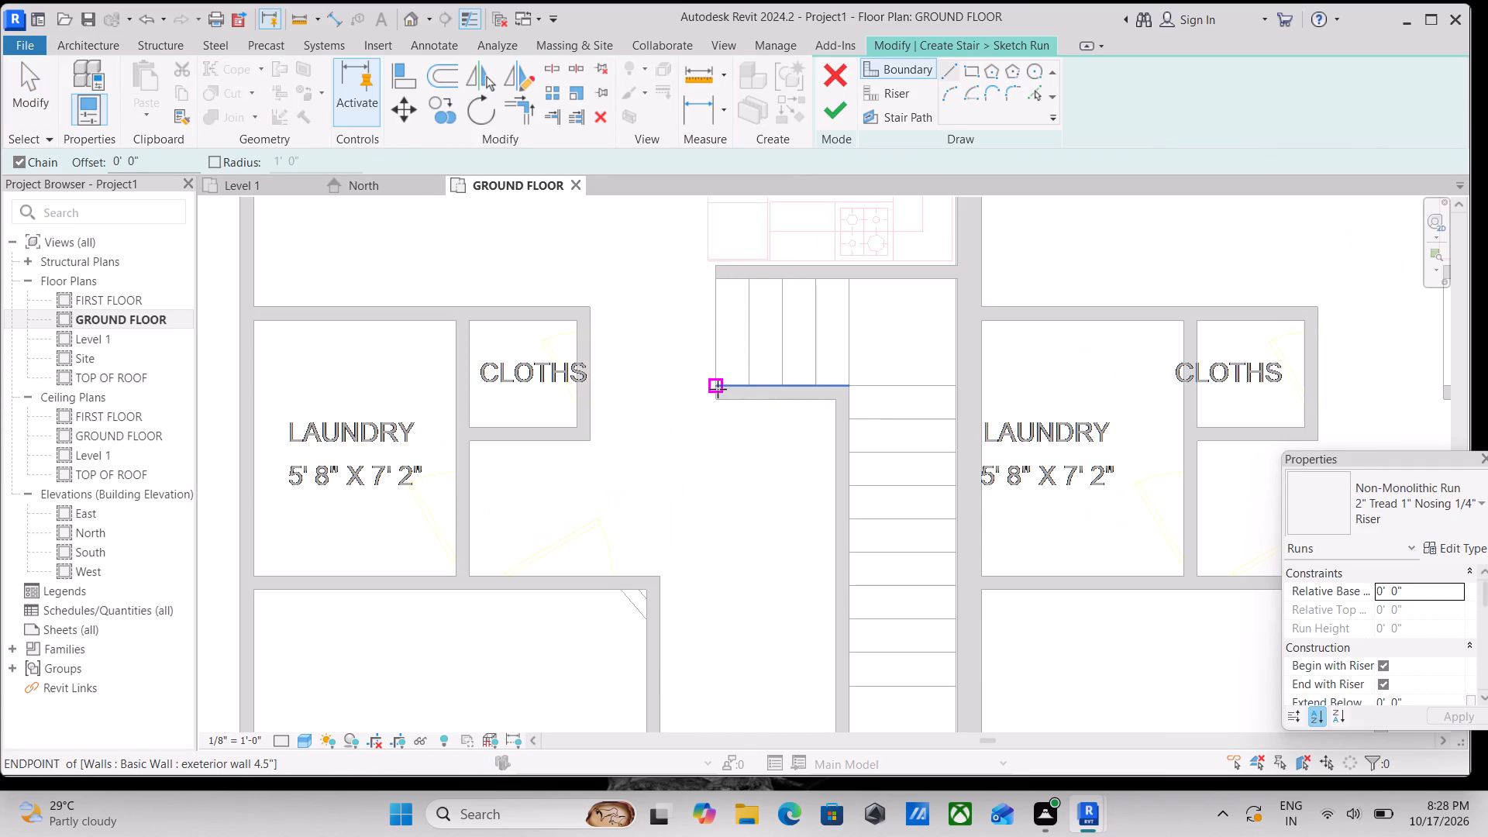
pyautogui.click(718, 389)
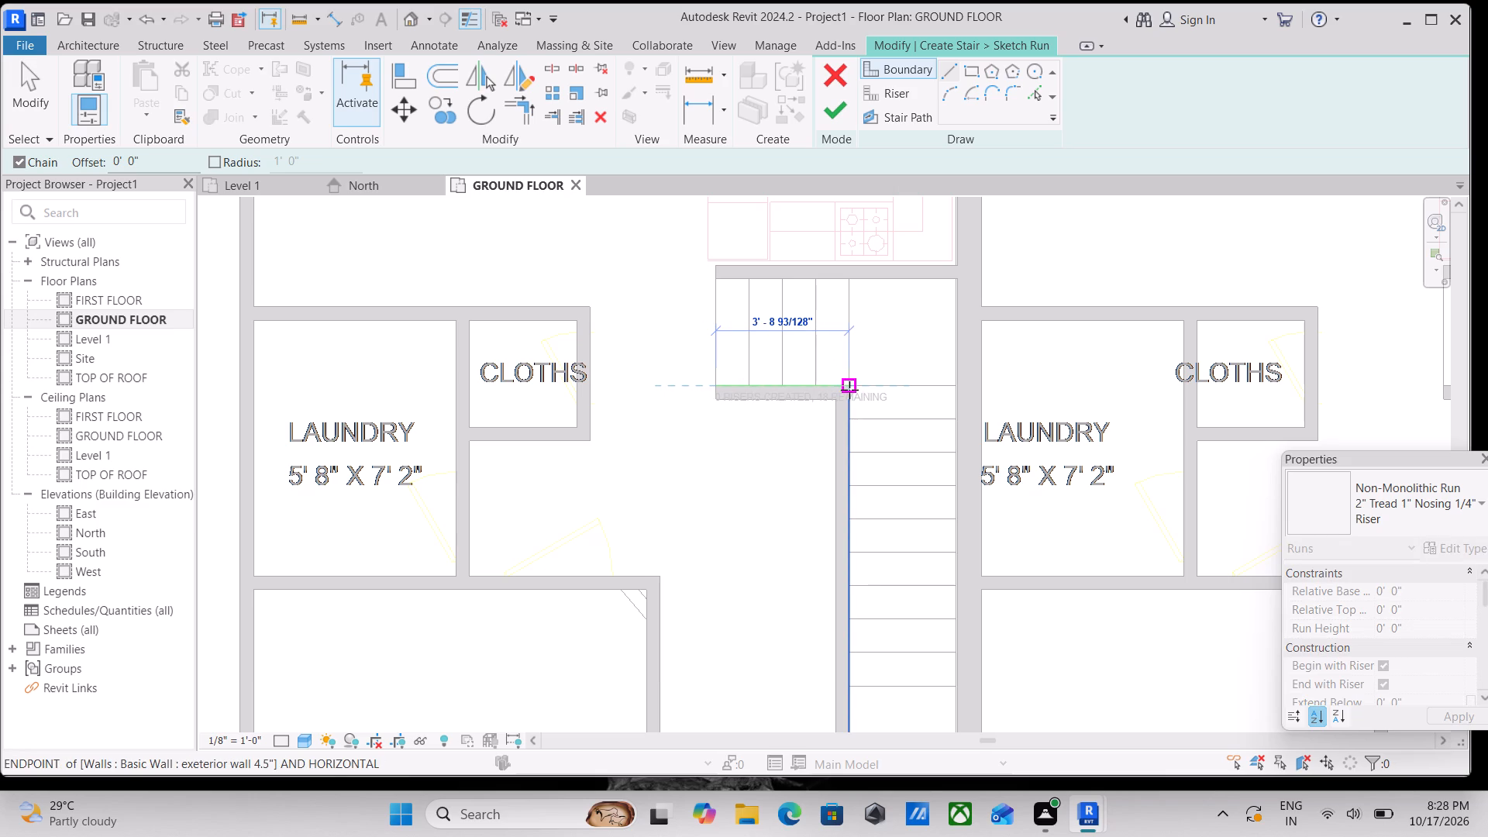
pyautogui.click(849, 390)
pyautogui.moveTo(839, 531); pyautogui.dragTo(835, 372, button='middle')
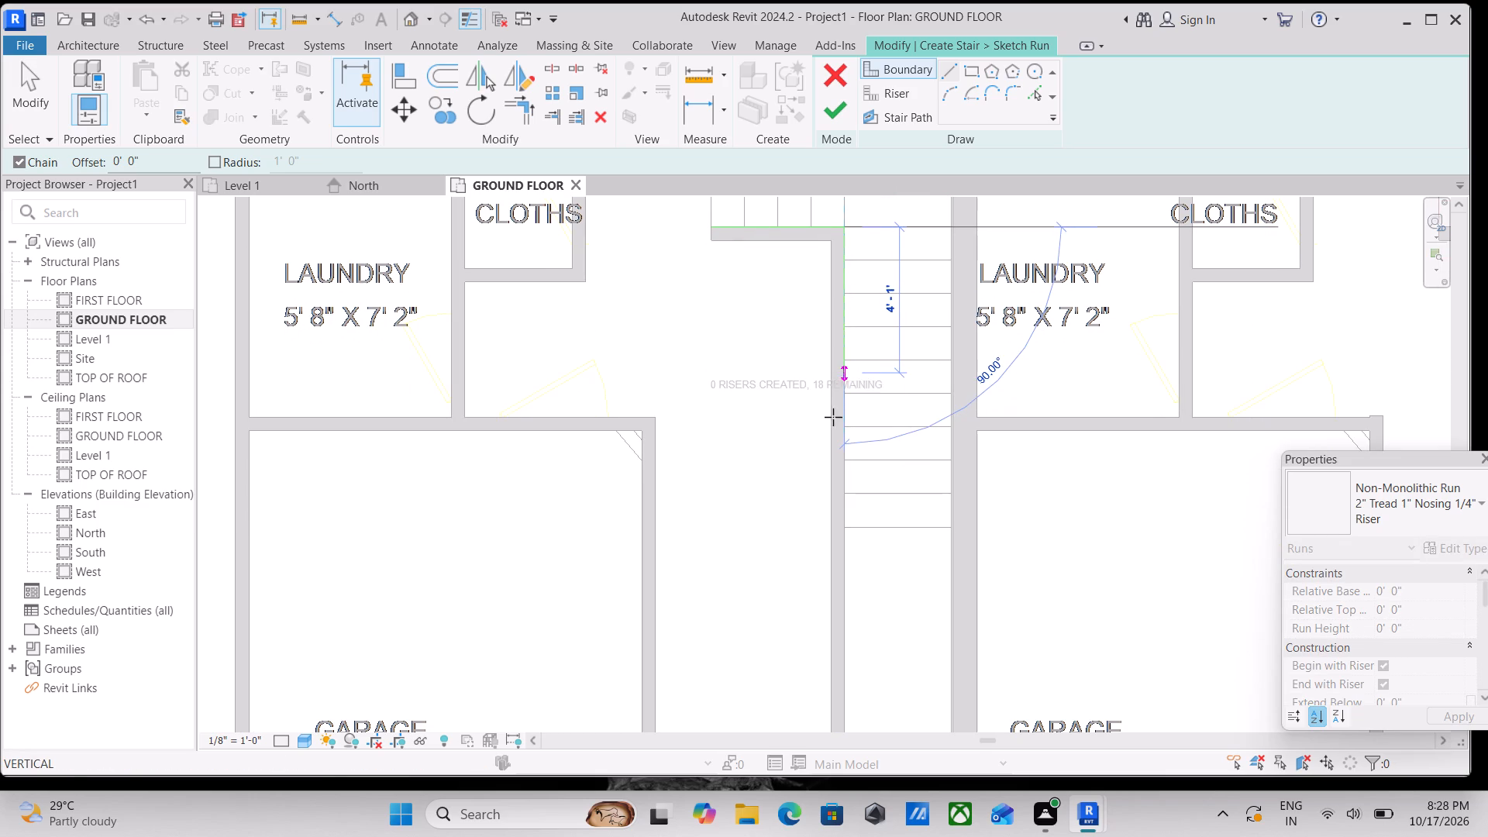
pyautogui.scroll(3, 842, 502)
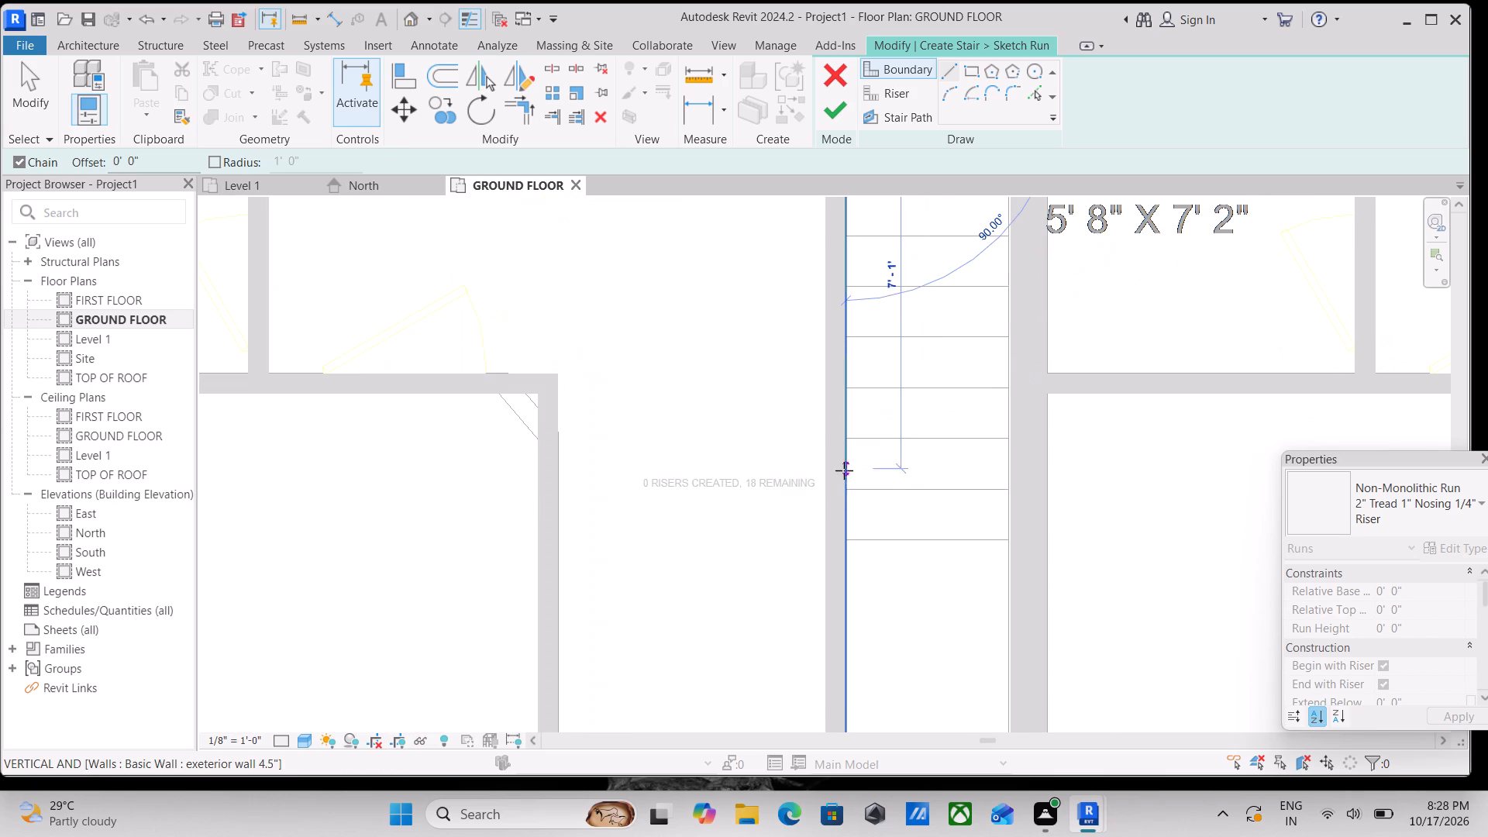
pyautogui.scroll(3, 849, 493)
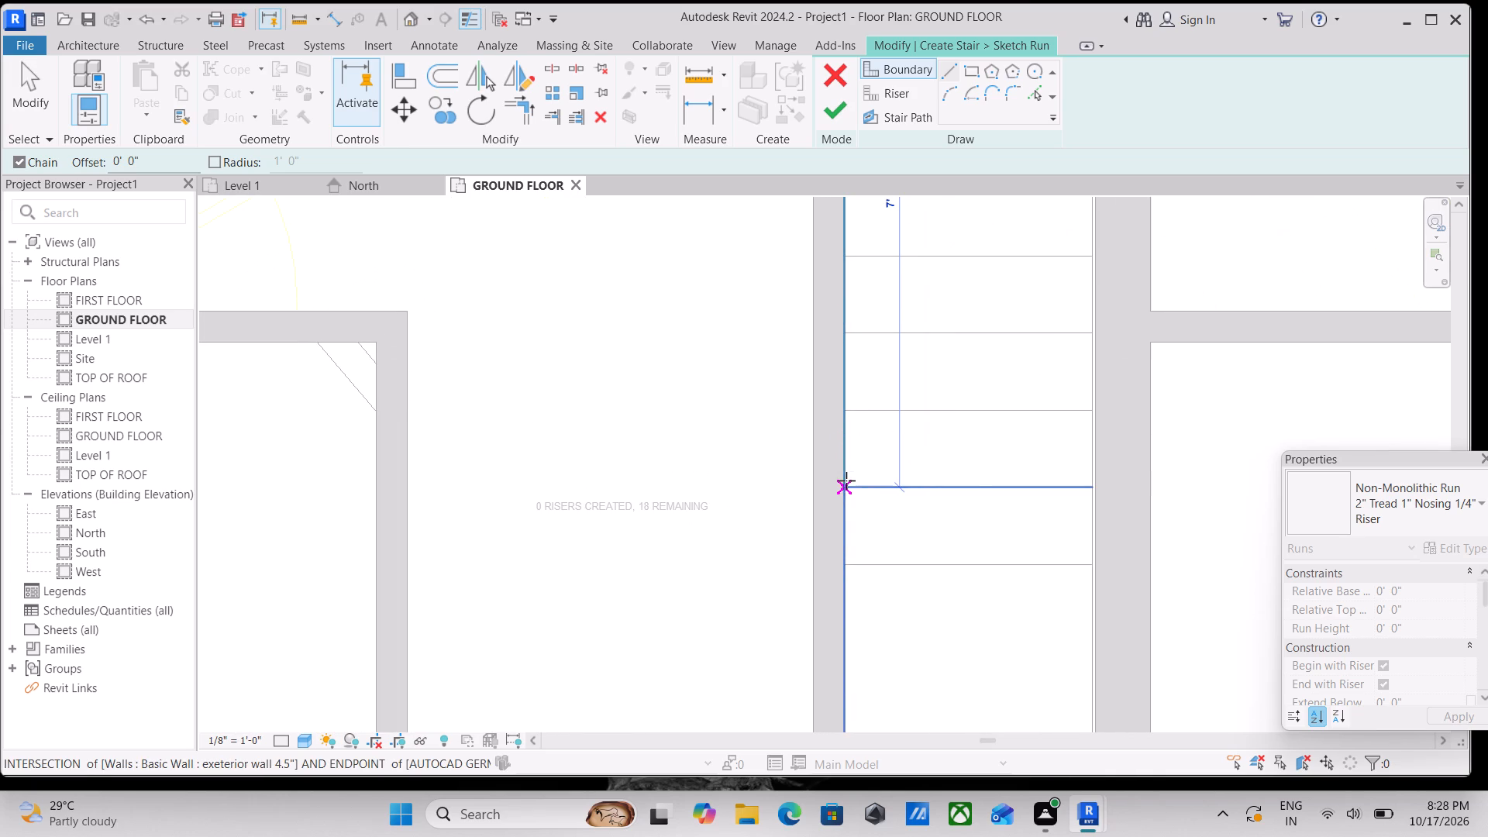
pyautogui.click(846, 486)
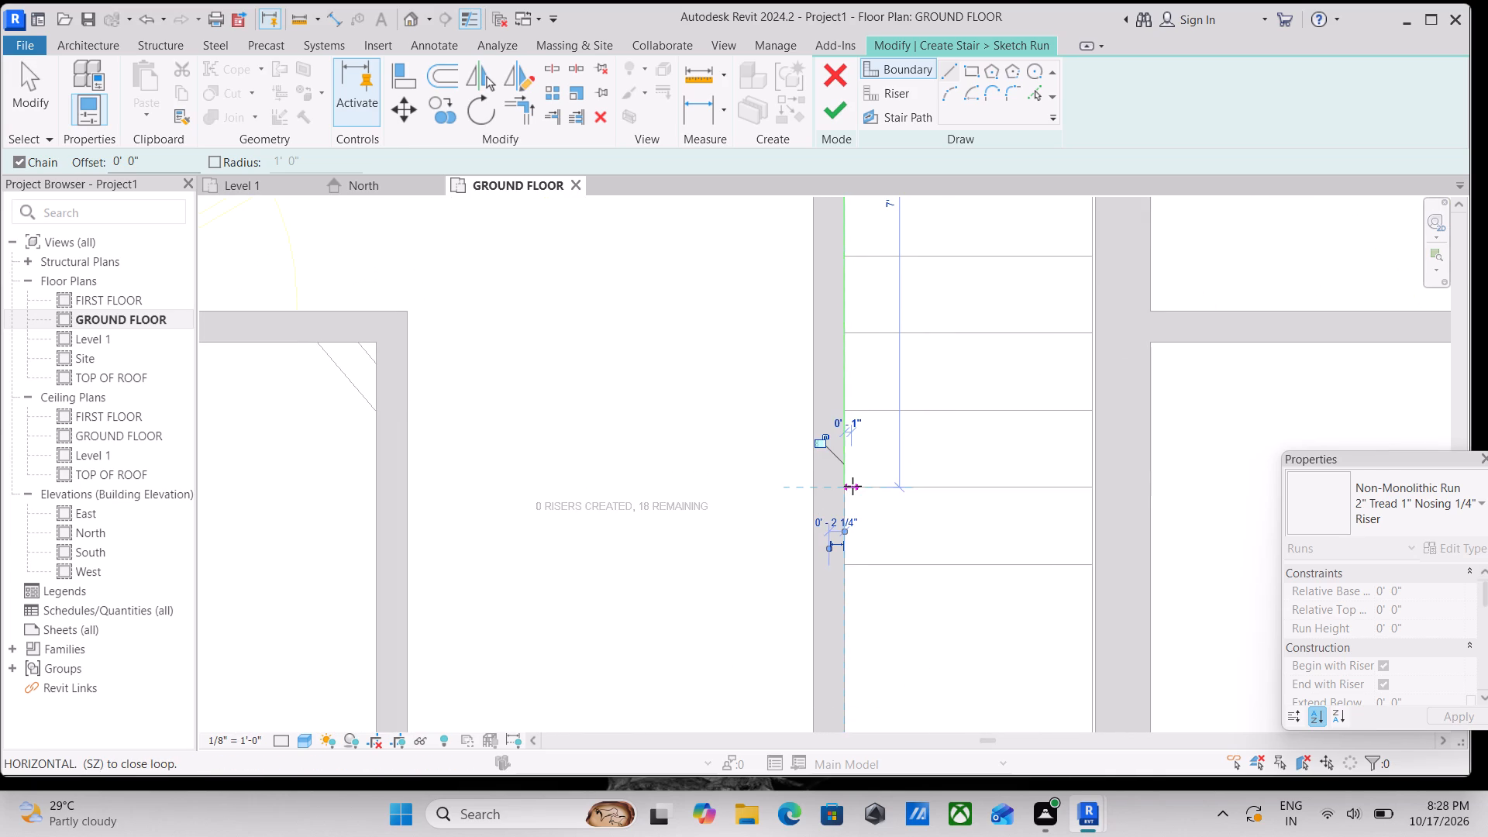
pyautogui.press('Escape')
# Extend the inner stair boundary about 11 1/4" along the 4.5" wall to the long flight's last riser line.
pyautogui.scroll(-3, 920, 400)
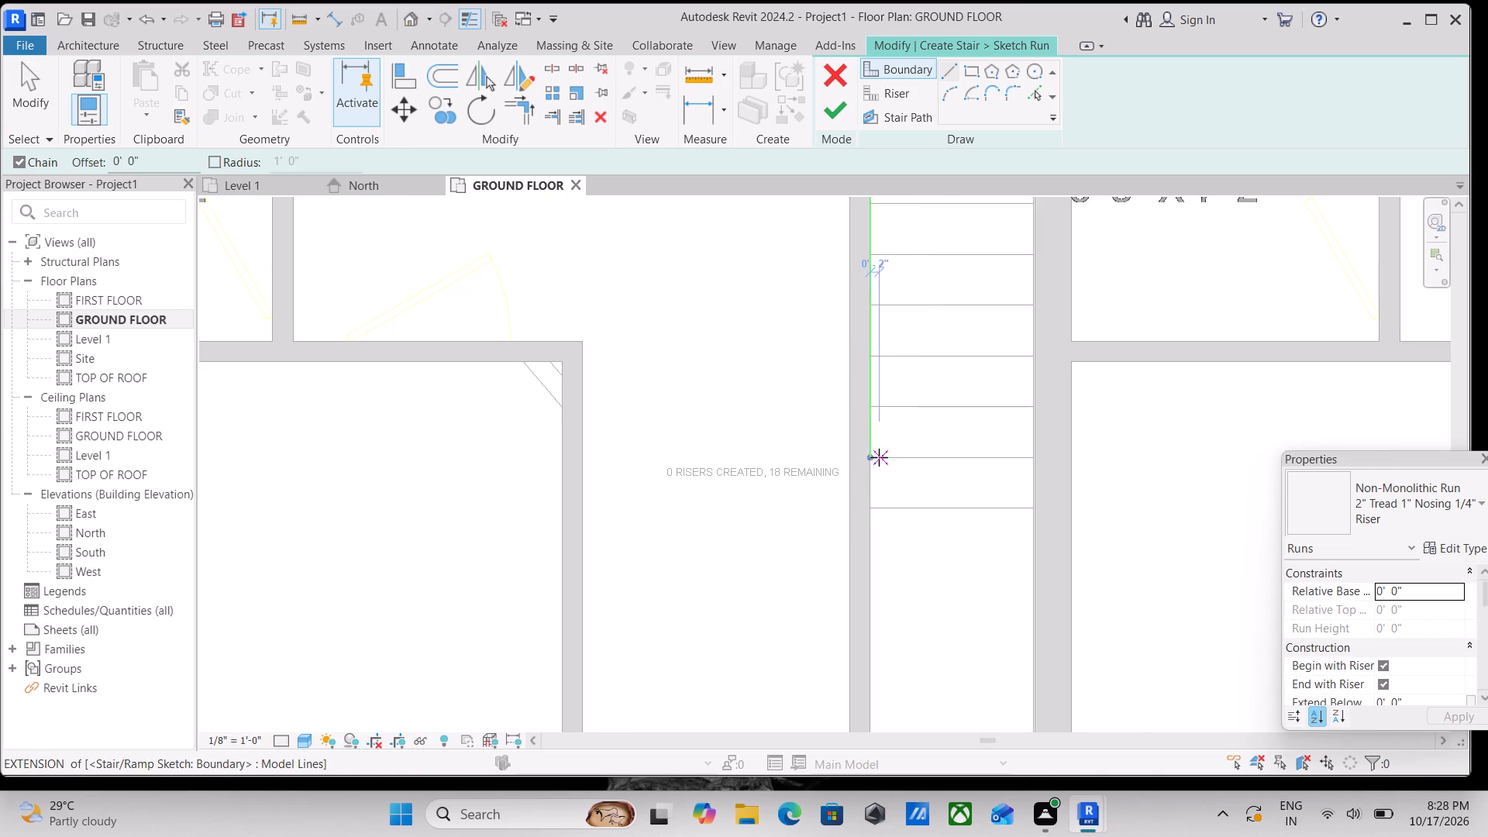
pyautogui.click(878, 457)
pyautogui.scroll(2, 875, 514)
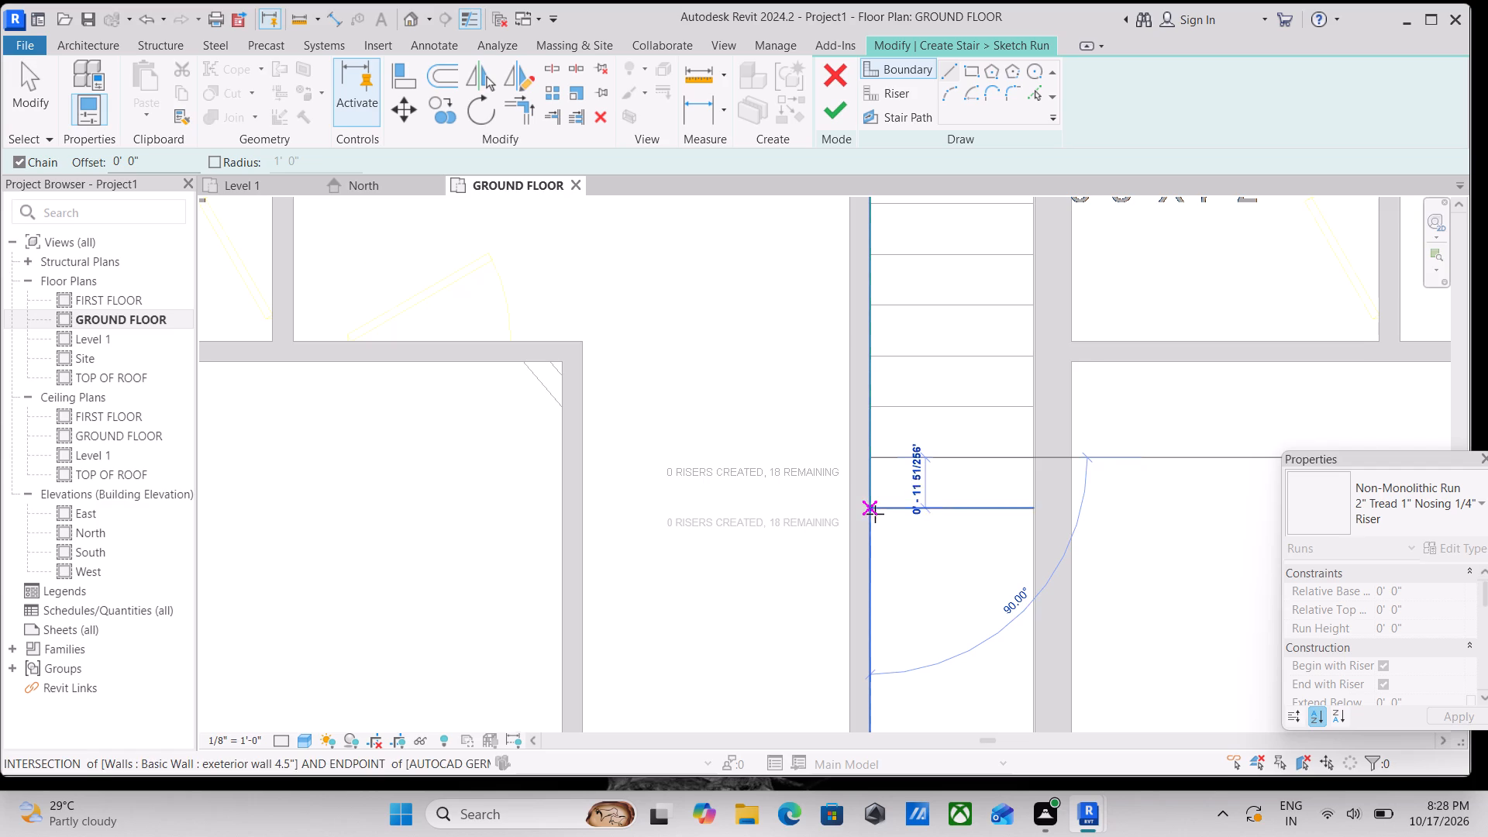
pyautogui.scroll(2, 875, 514)
pyautogui.click(870, 510)
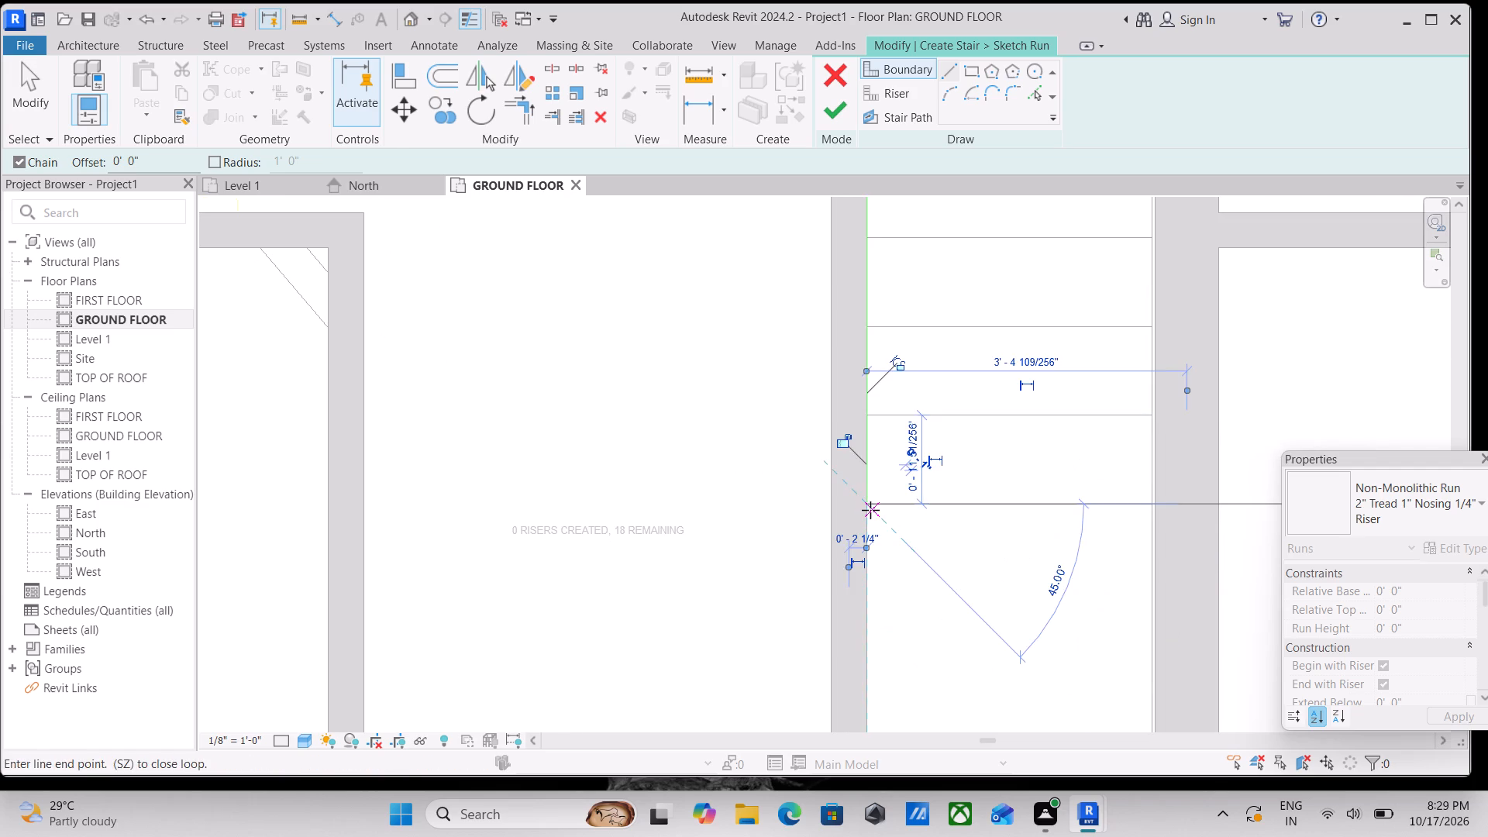
pyautogui.press('Escape')
# Draw the outer stair boundary about 6'-9 1/8" below the kitchen wall, continuing down the 8" shared wall to the last riser line.
pyautogui.scroll(-4, 877, 501)
pyautogui.scroll(-4, 877, 384)
pyautogui.moveTo(878, 408); pyautogui.dragTo(915, 715, button='middle')
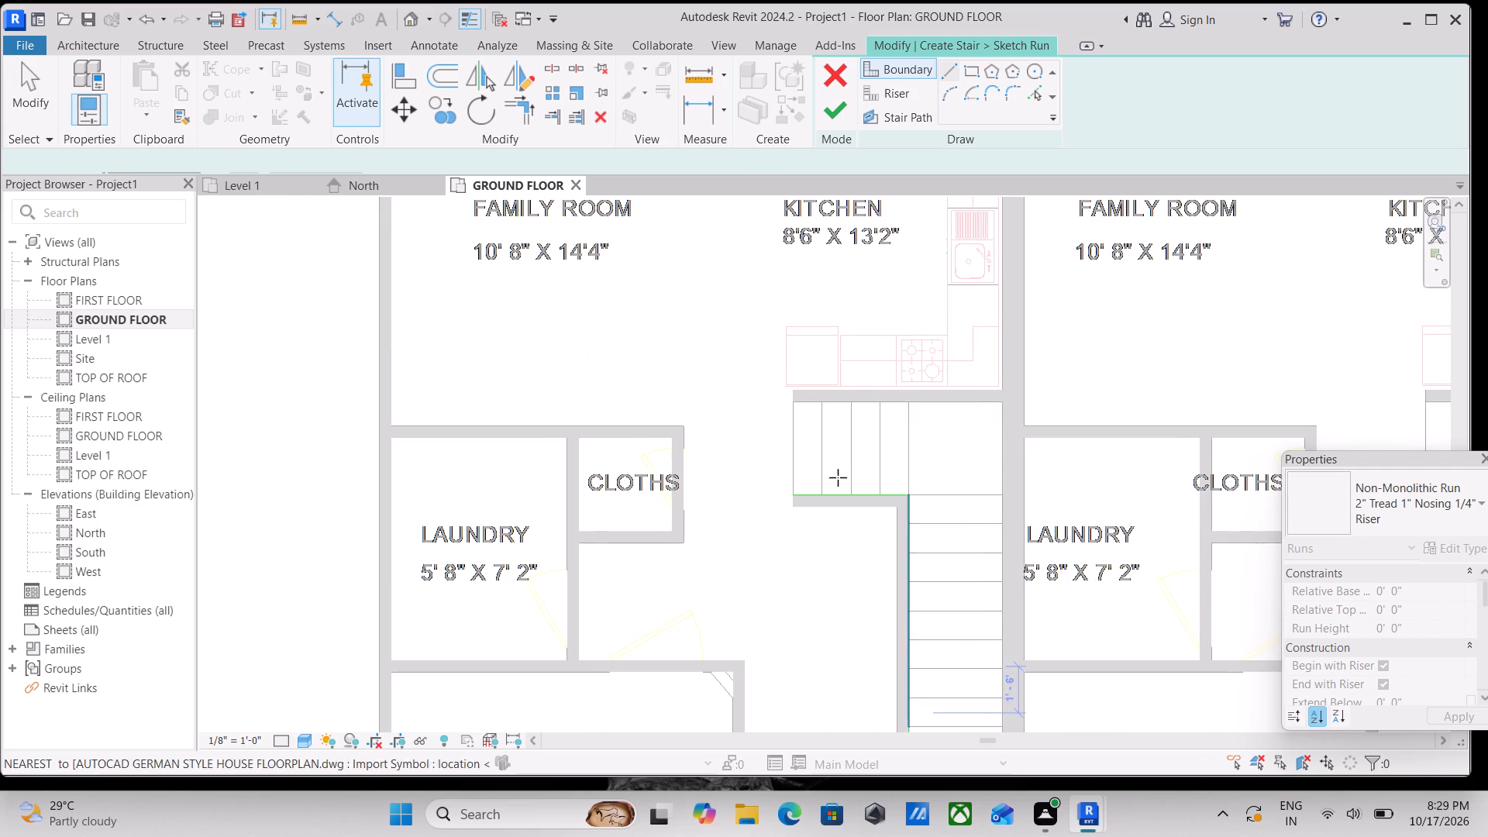
pyautogui.scroll(4, 818, 480)
pyautogui.click(779, 339)
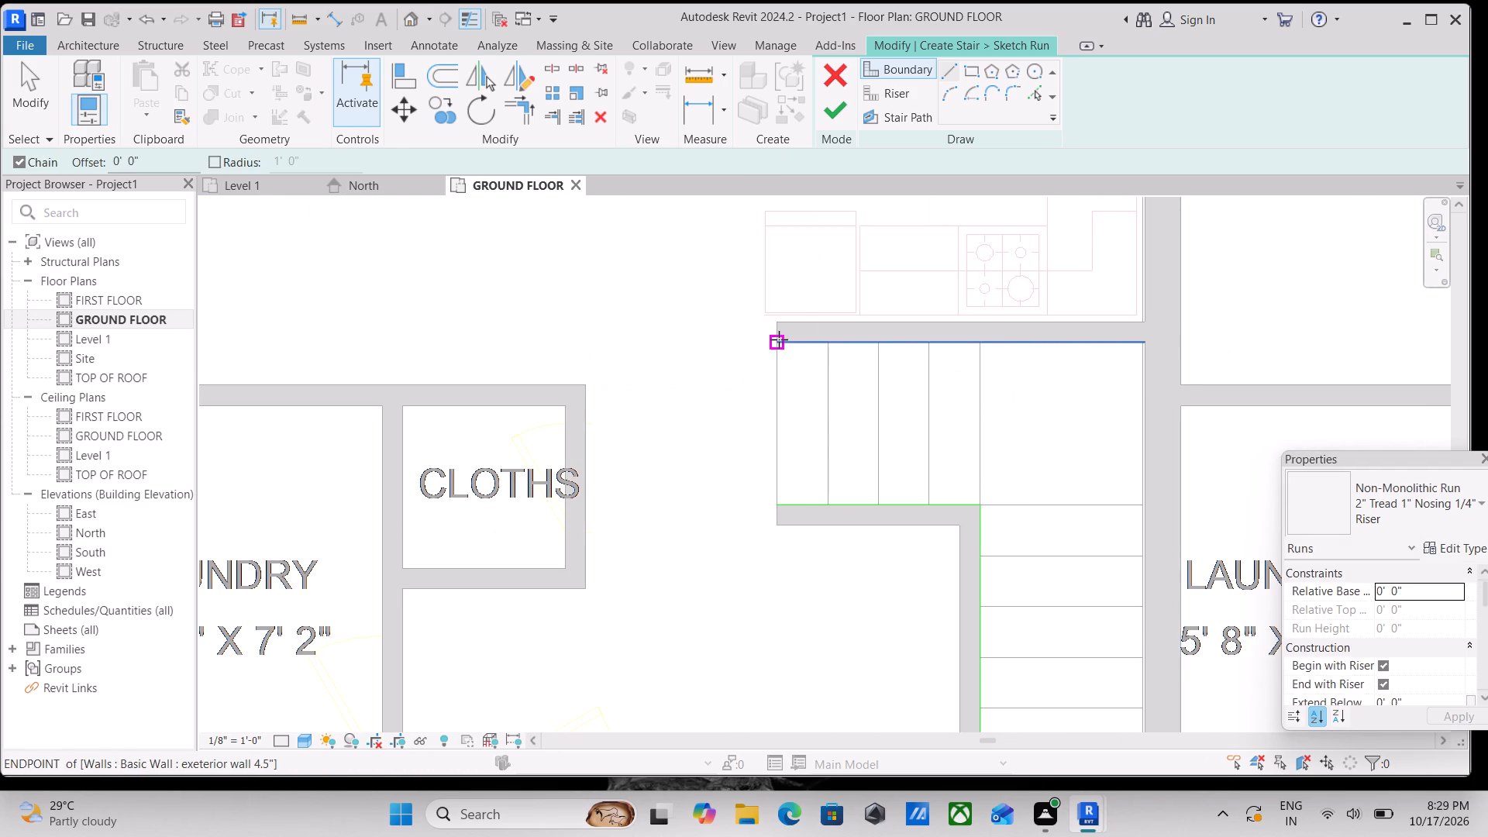
pyautogui.click(1145, 337)
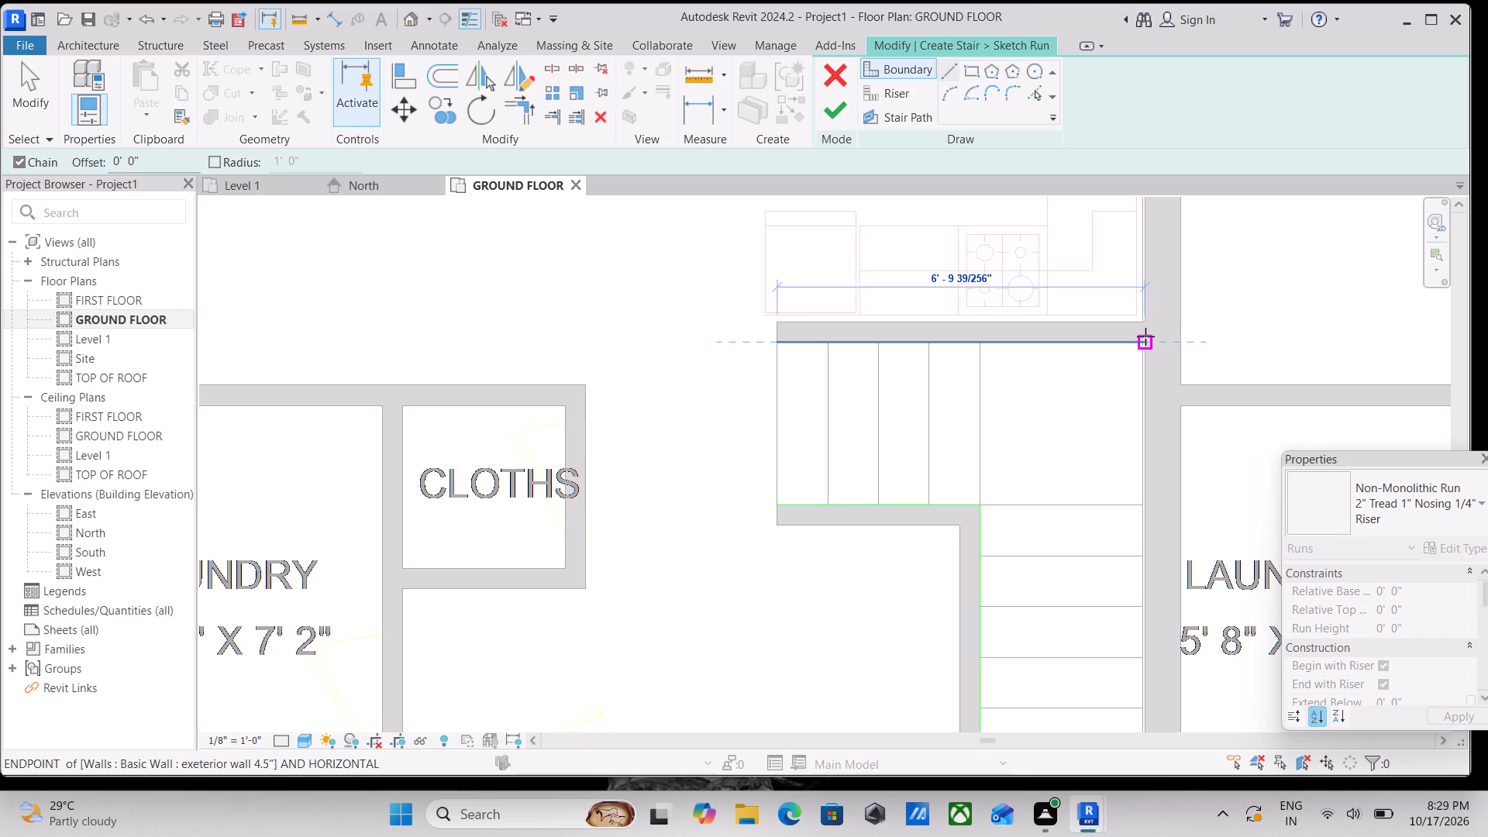
pyautogui.moveTo(1152, 438); pyautogui.dragTo(1123, 299, button='middle')
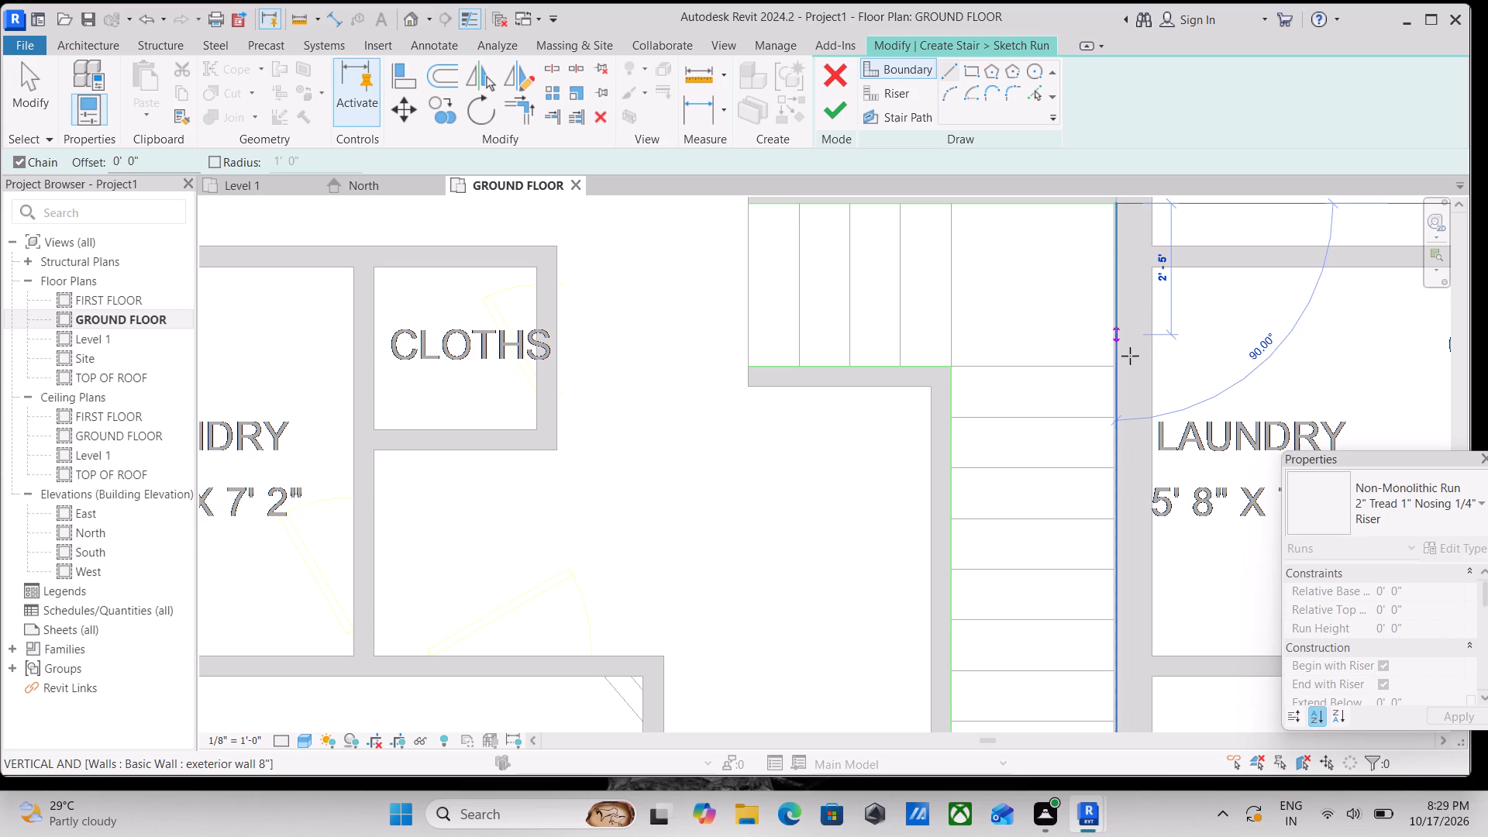
pyautogui.scroll(-1, 1129, 405)
pyautogui.moveTo(1109, 392); pyautogui.dragTo(1066, 185, button='middle')
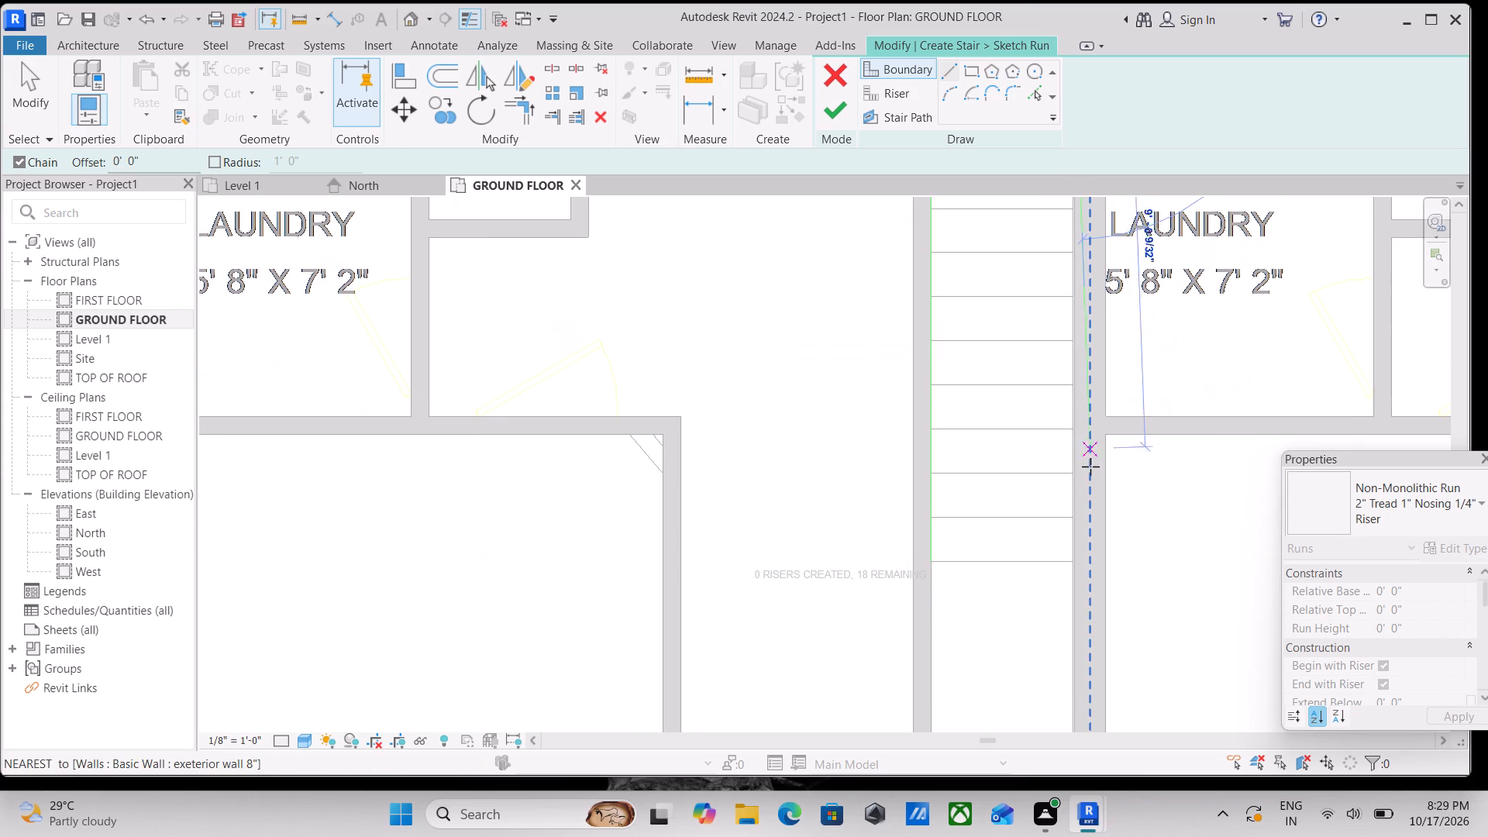
pyautogui.scroll(-1, 1090, 467)
pyautogui.moveTo(1070, 441); pyautogui.dragTo(1022, 340, button='middle')
pyautogui.scroll(3, 1028, 434)
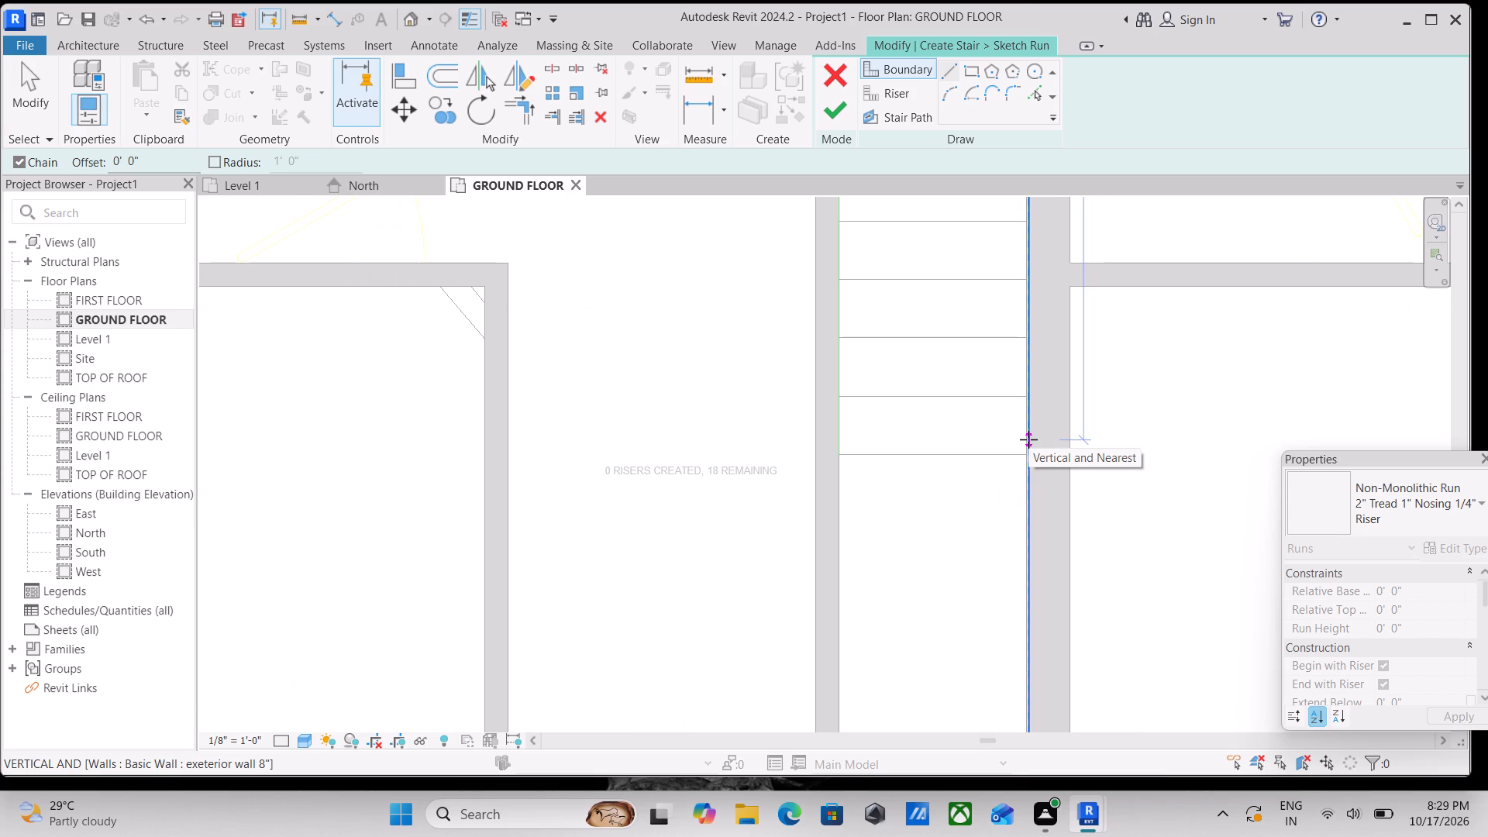
pyautogui.scroll(2, 1028, 428)
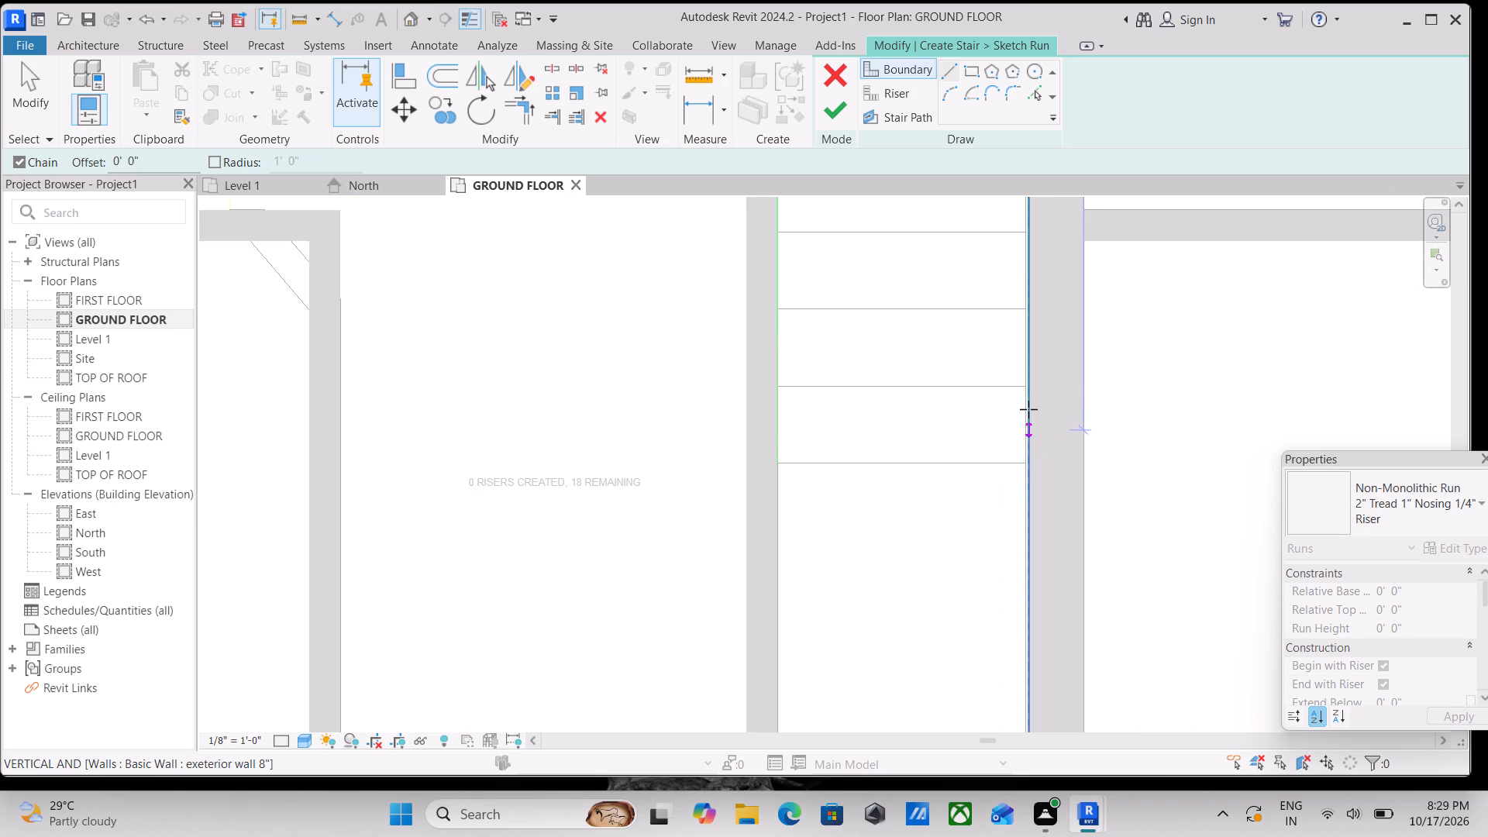
pyautogui.click(1028, 462)
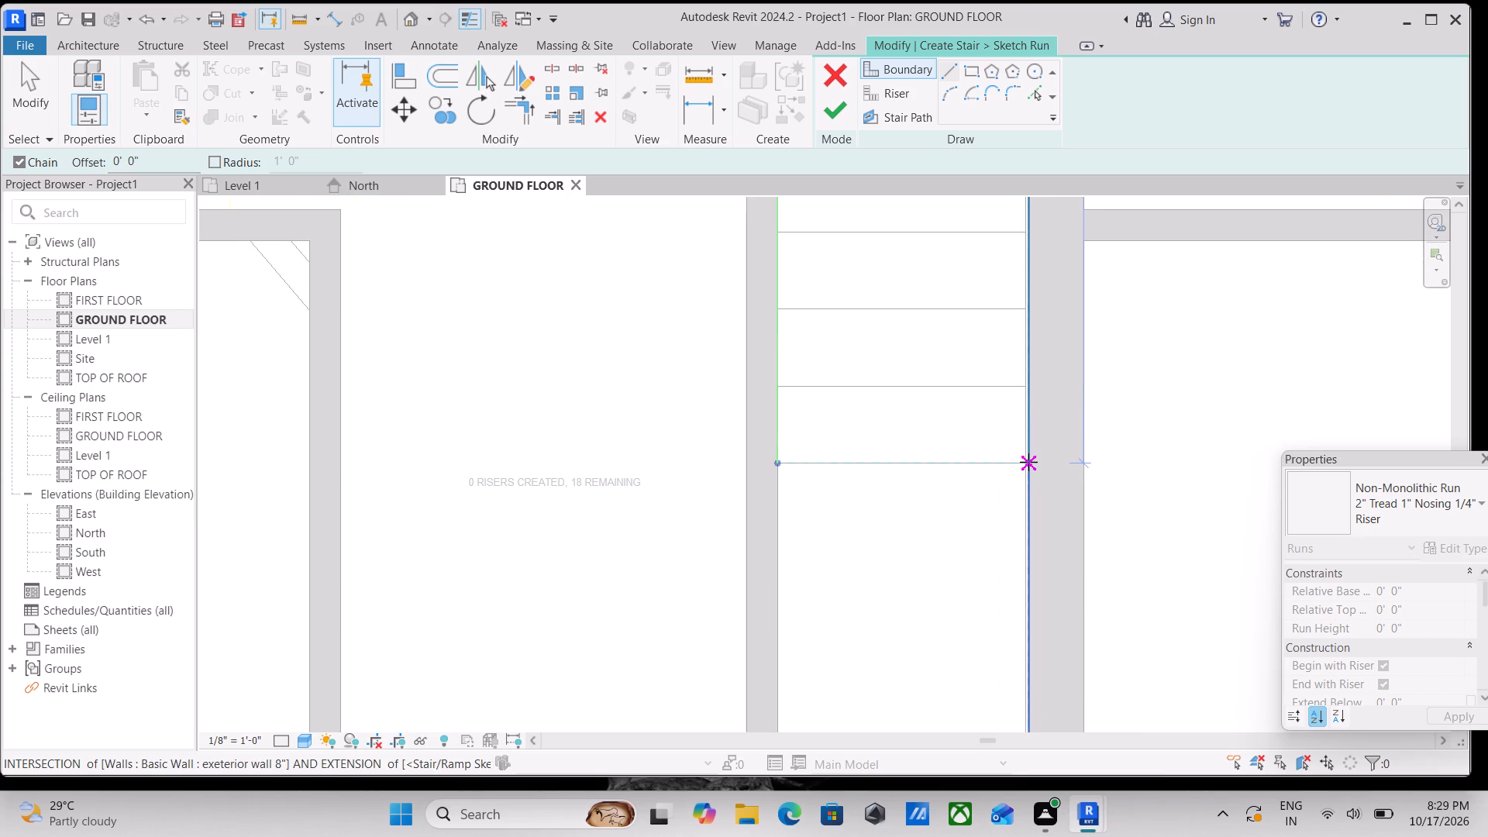
pyautogui.press('Escape')
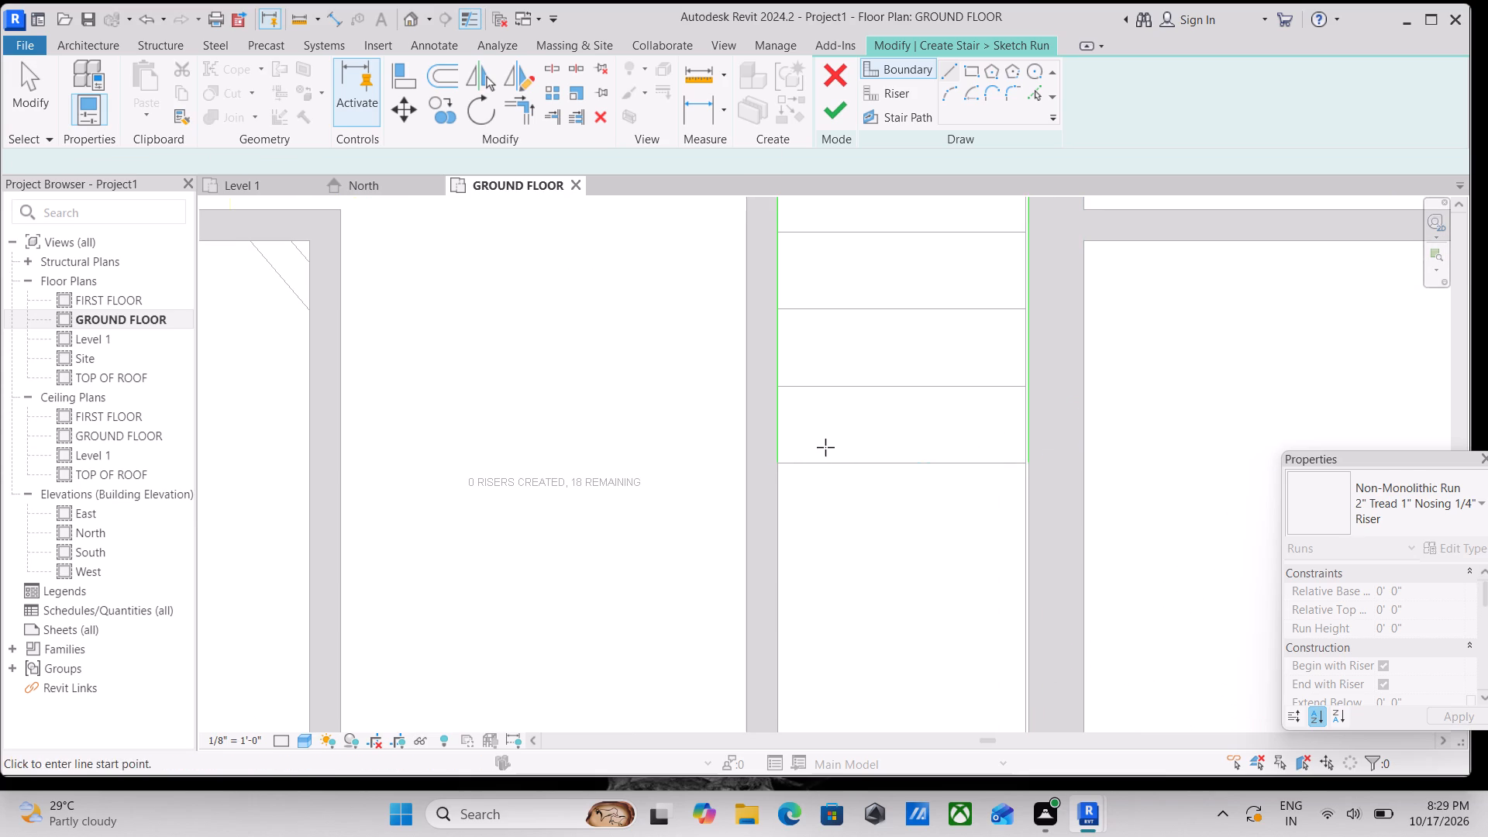
# Create risers from the five linked-plan lines of the short flight below the kitchen, using Pick Lines.
pyautogui.scroll(-3, 824, 450)
pyautogui.scroll(-2, 661, 412)
pyautogui.moveTo(661, 411); pyautogui.dragTo(715, 646, button='middle')
pyautogui.scroll(-2, 689, 479)
pyautogui.moveTo(696, 497); pyautogui.dragTo(707, 553, button='middle')
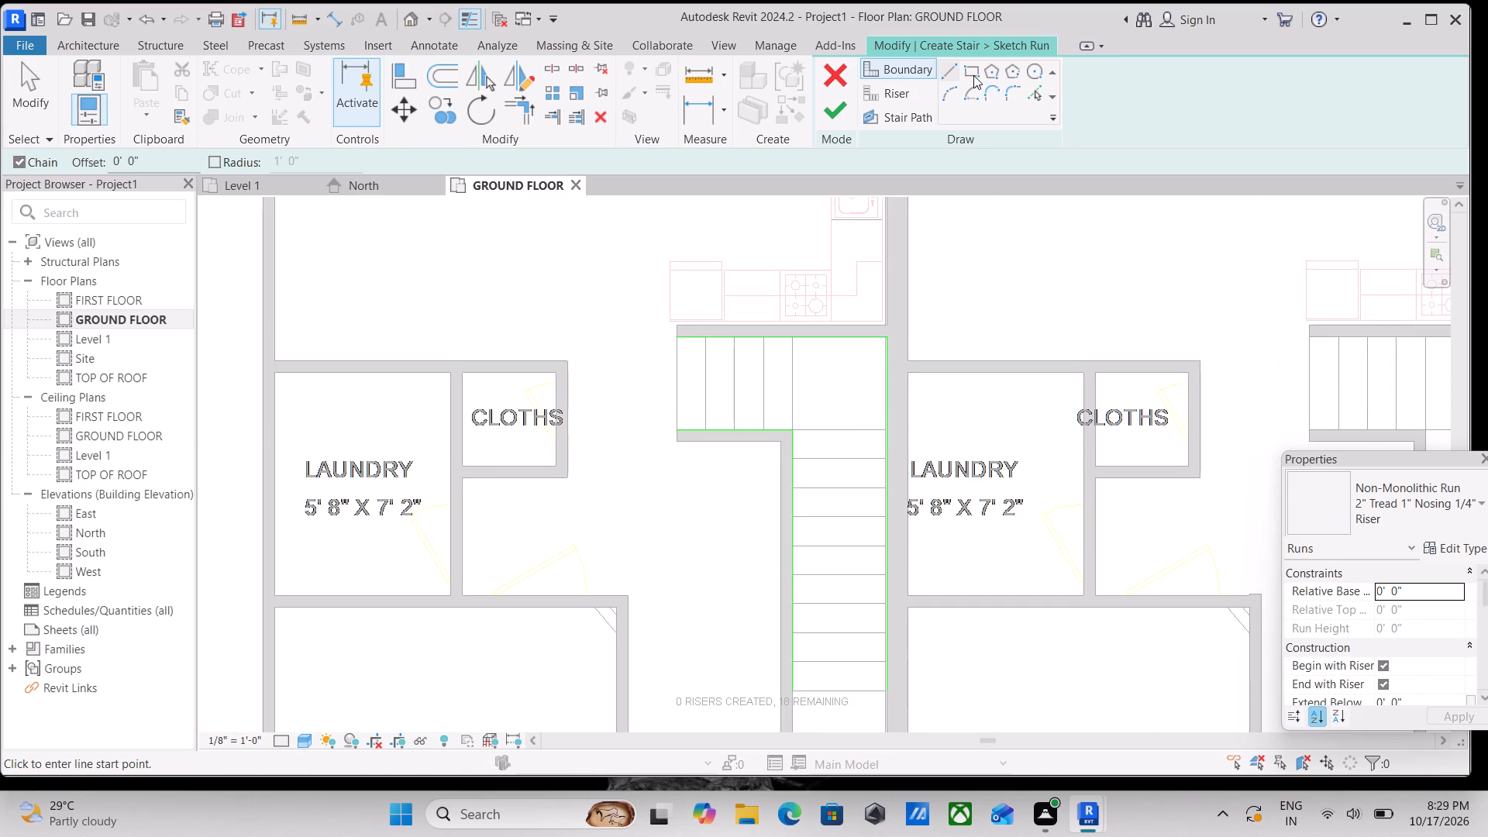
pyautogui.click(881, 96)
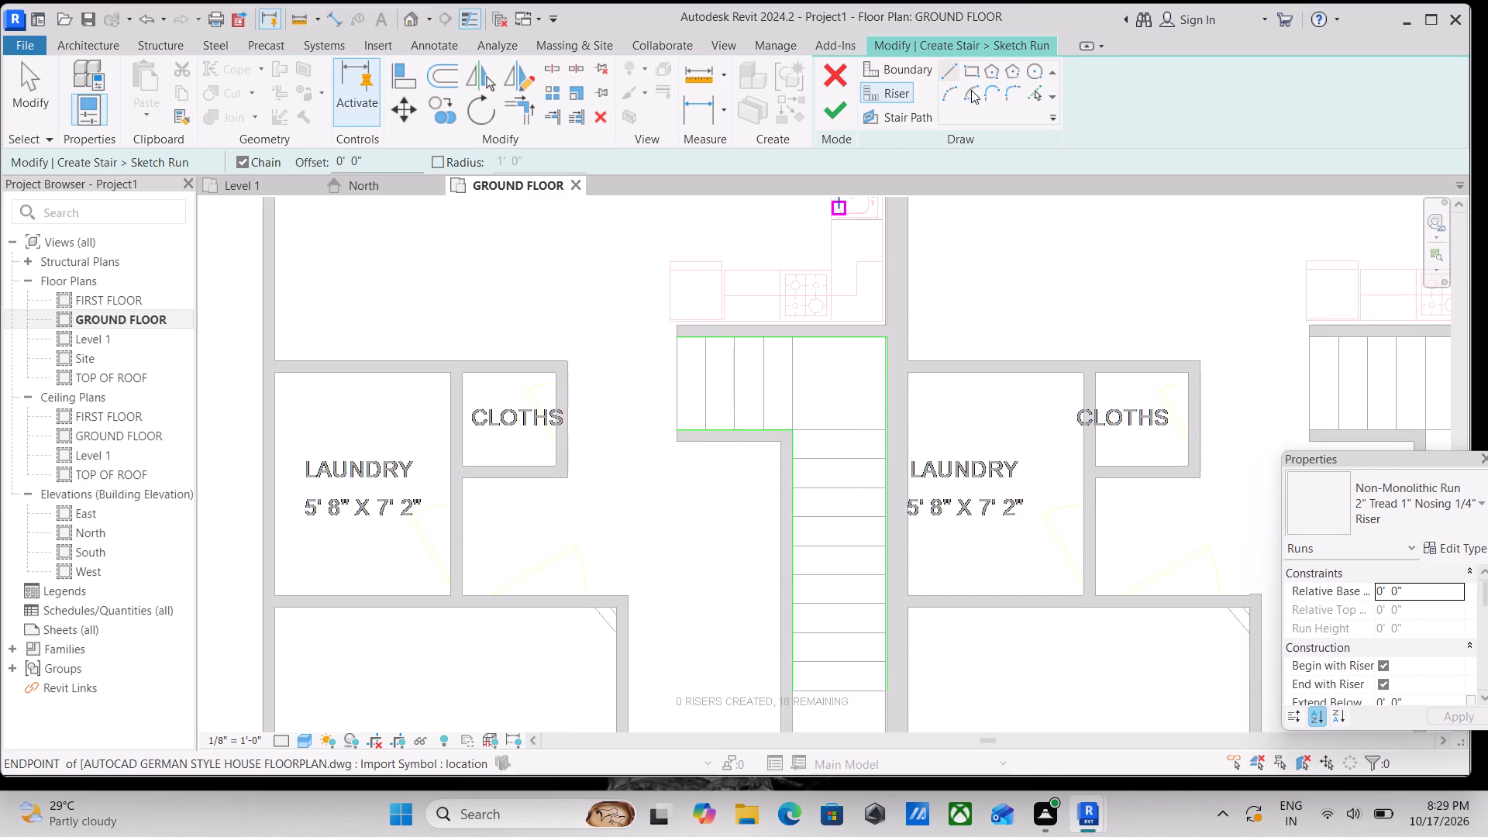
pyautogui.click(1029, 95)
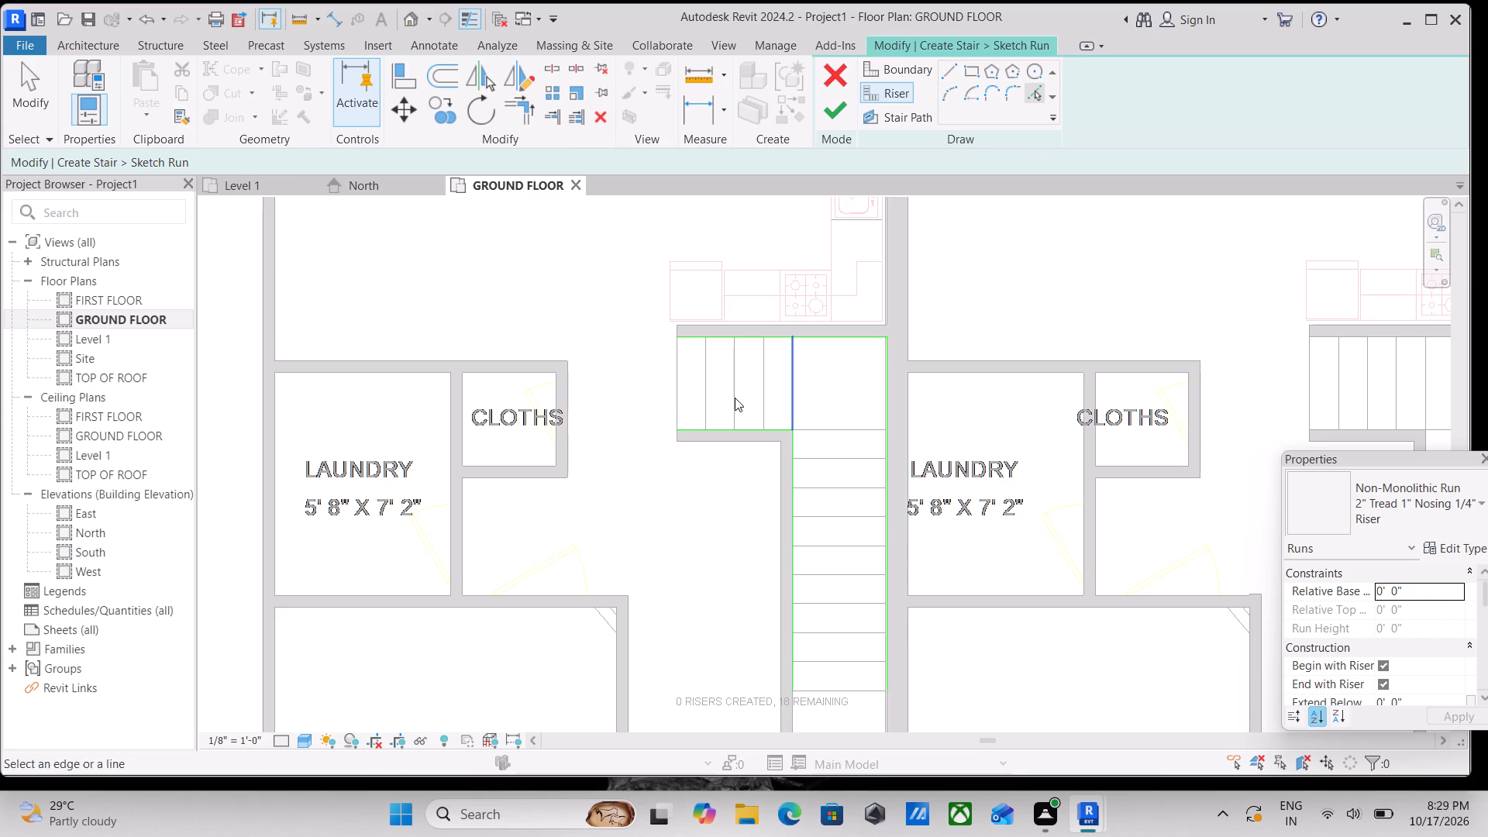
pyautogui.click(681, 397)
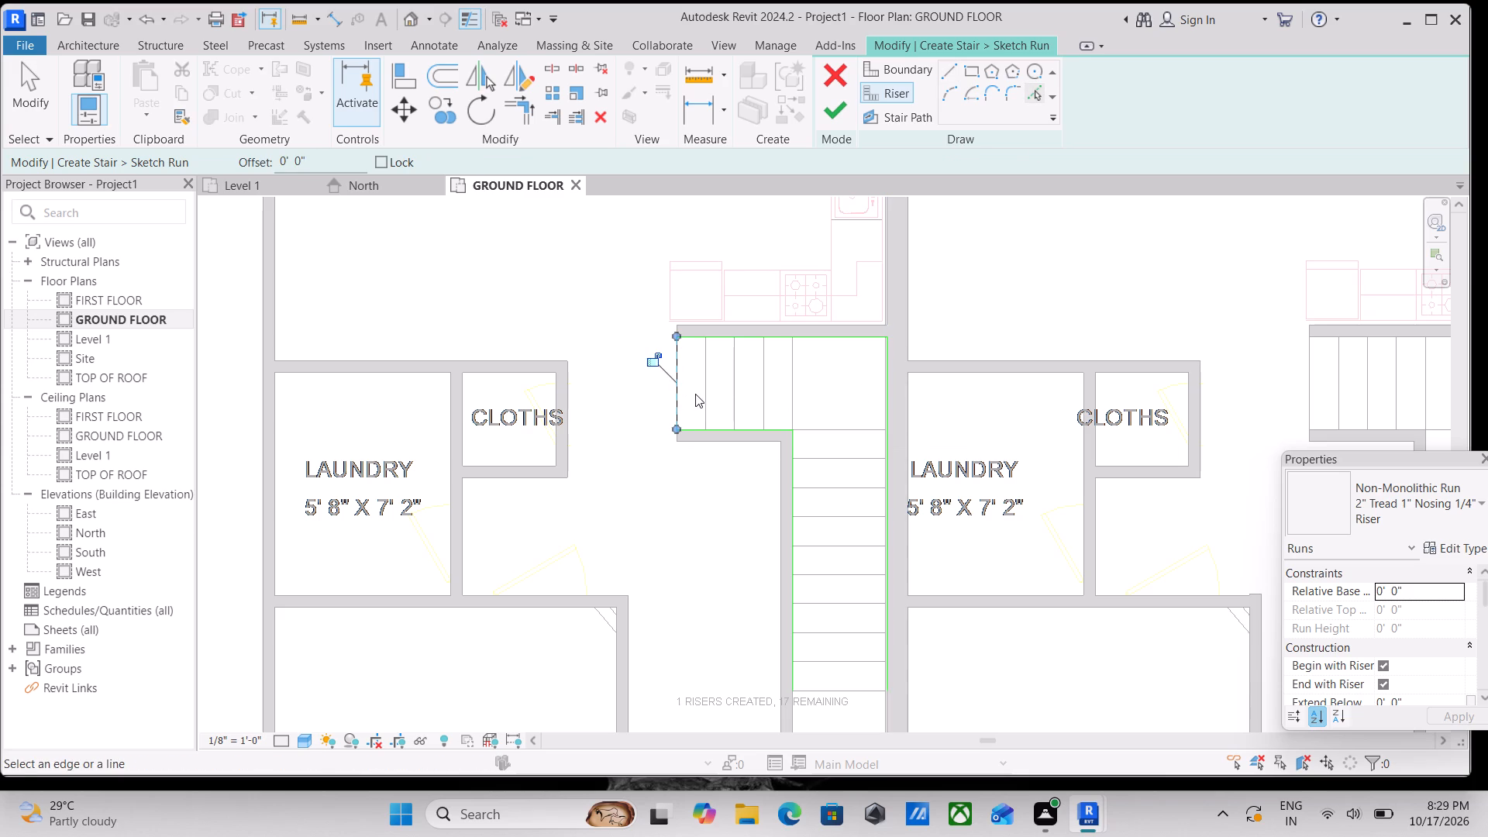
pyautogui.scroll(6, 695, 394)
pyautogui.click(711, 401)
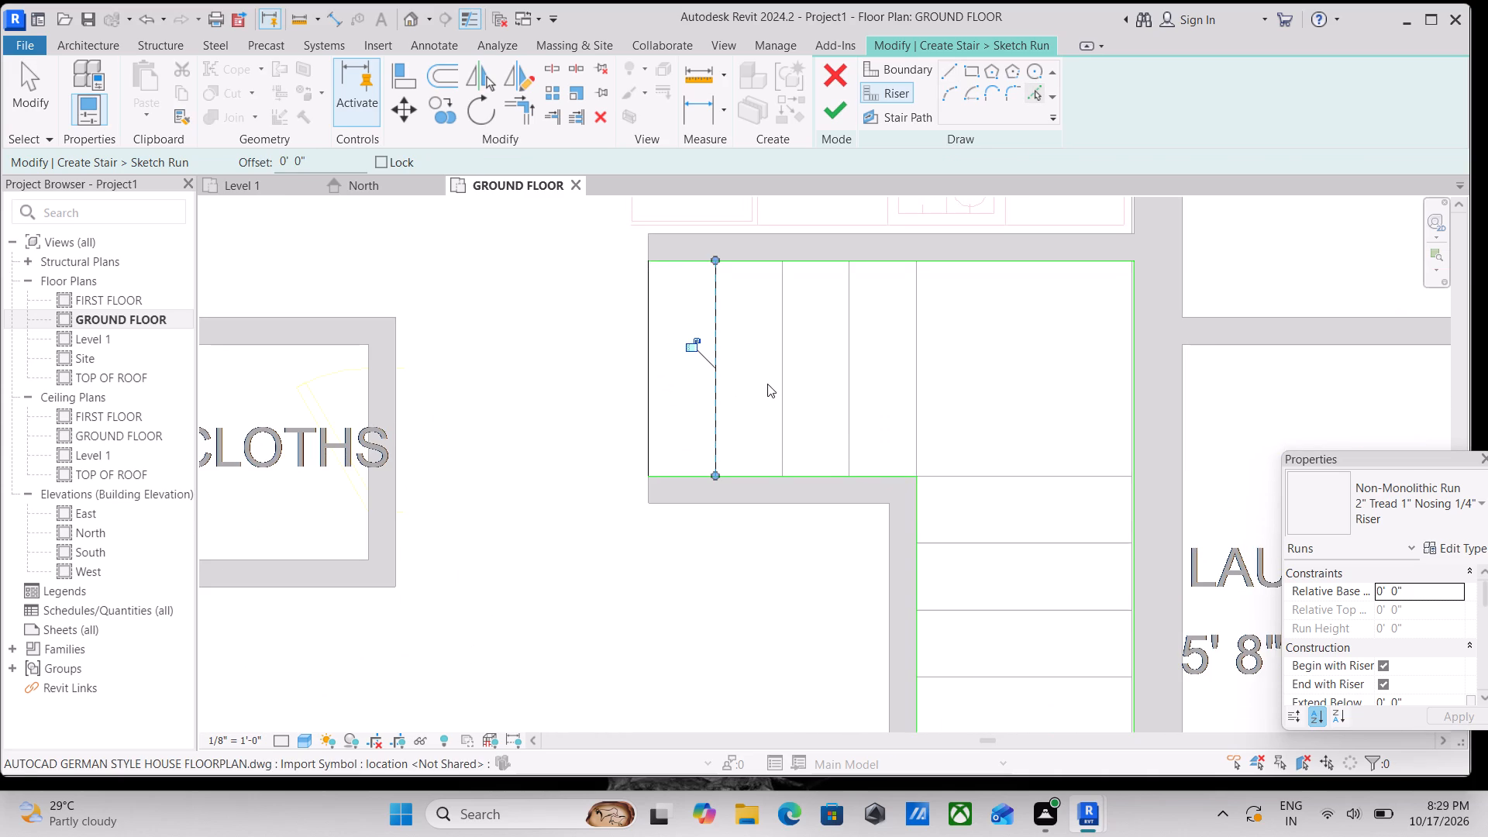
pyautogui.click(784, 381)
pyautogui.click(852, 370)
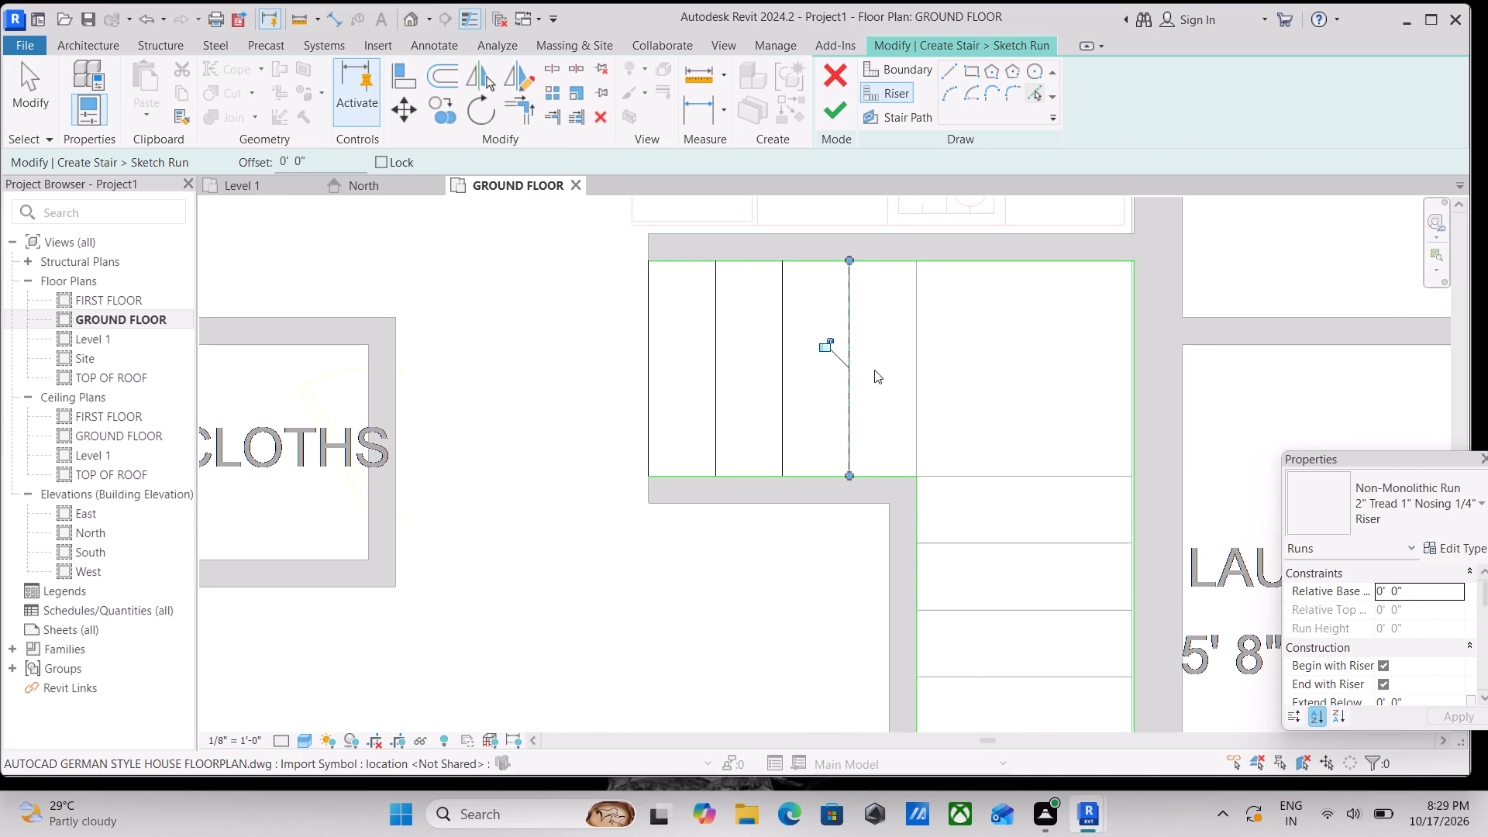
pyautogui.click(913, 376)
# Create risers from the ten linked-plan lines of the long flight, from the corner landing to its far end.
pyautogui.moveTo(1052, 443); pyautogui.dragTo(949, 254, button='middle')
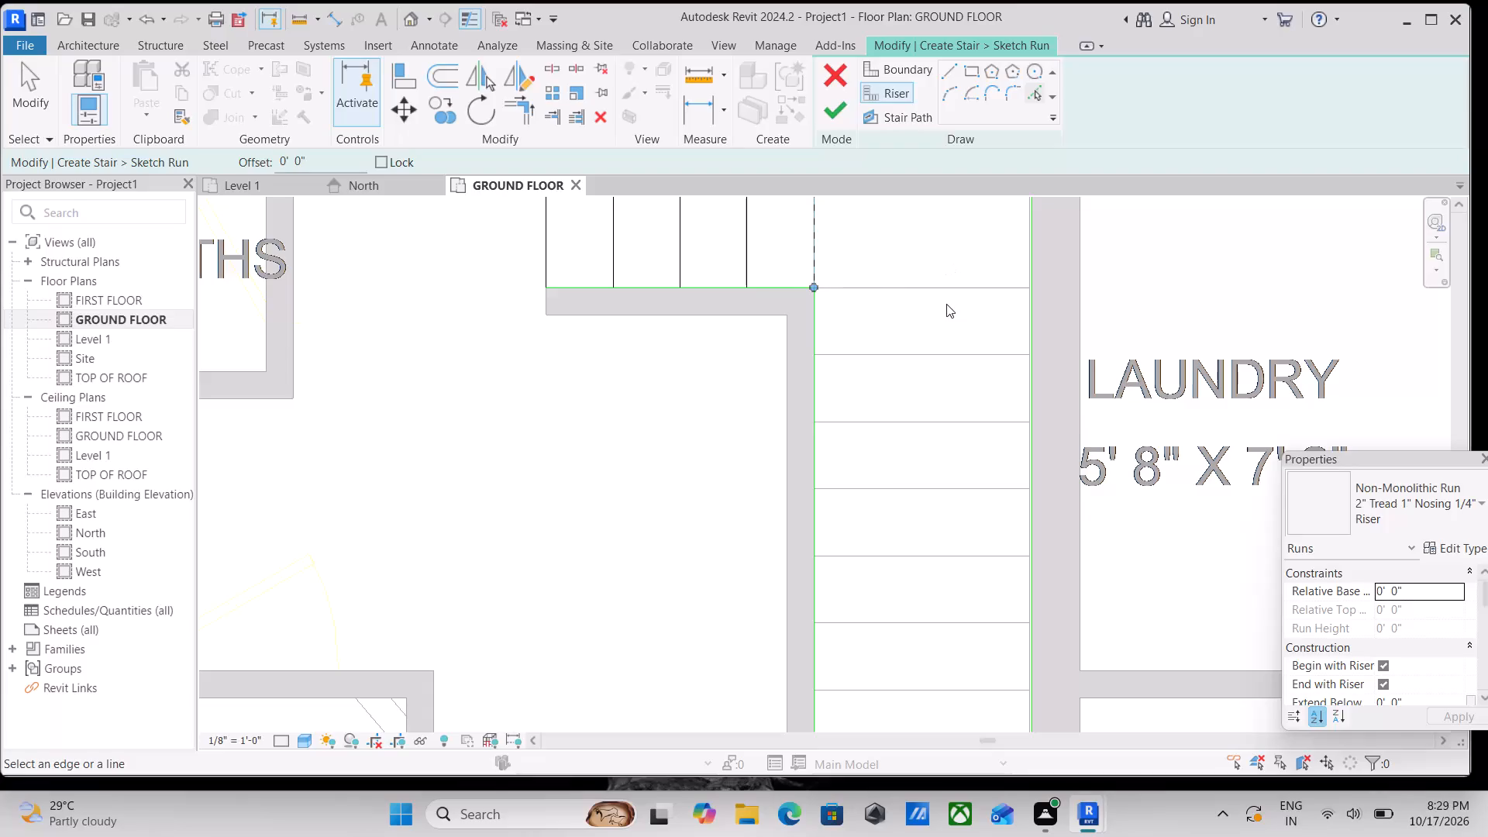
pyautogui.scroll(-4, 946, 299)
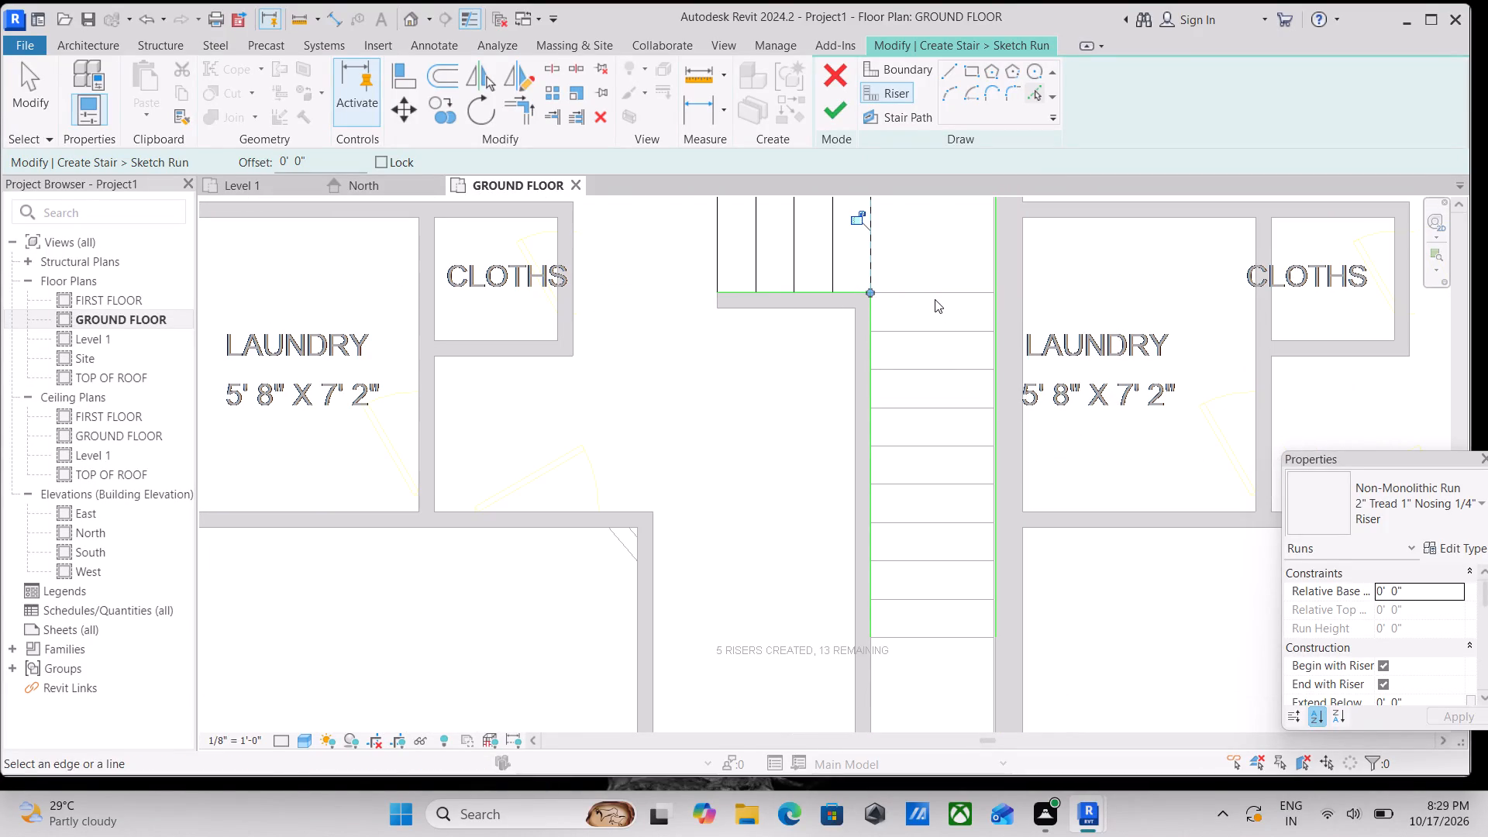
pyautogui.click(935, 295)
pyautogui.click(942, 337)
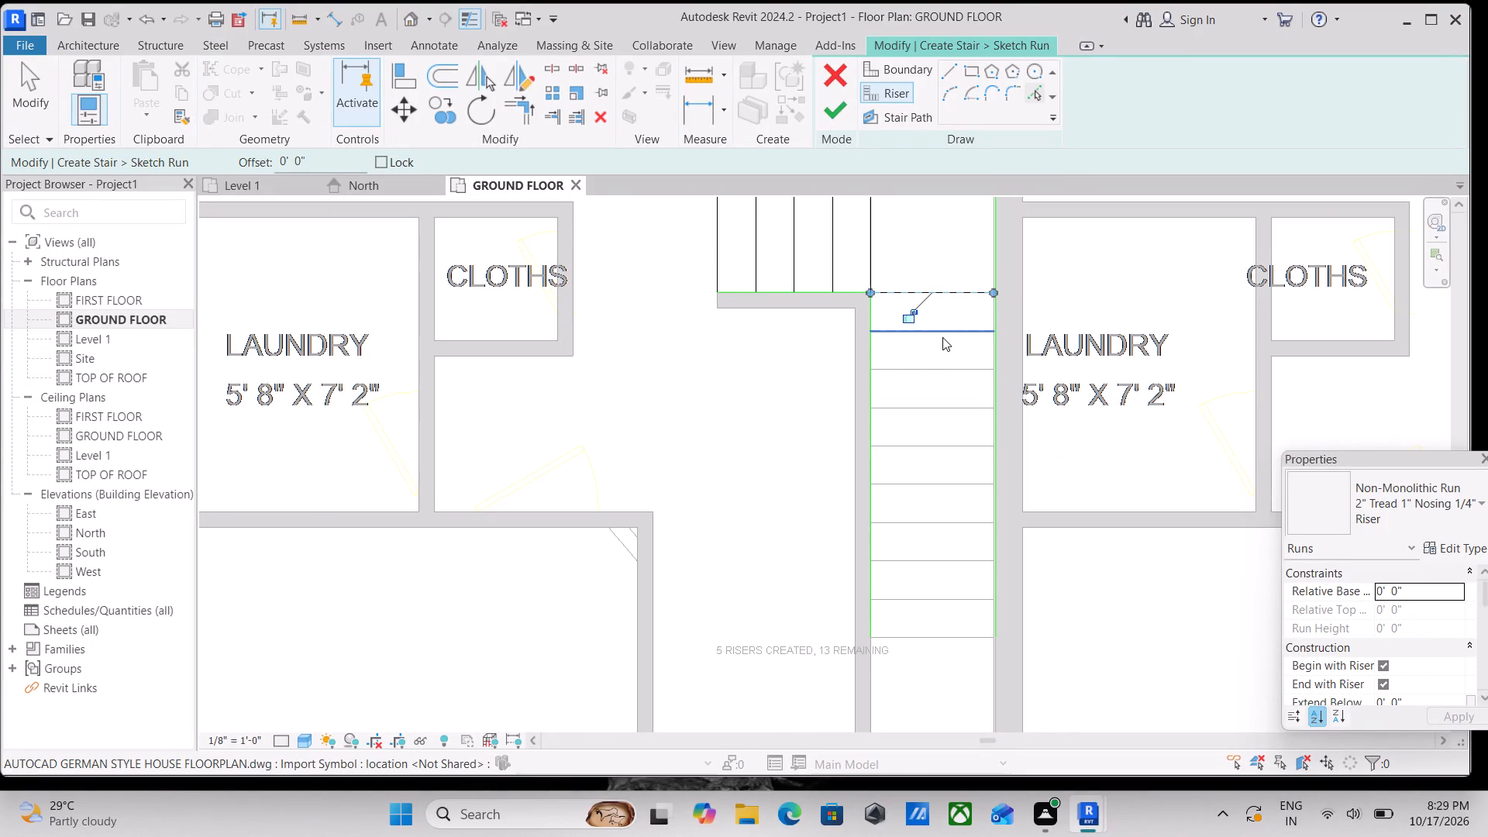
pyautogui.click(944, 372)
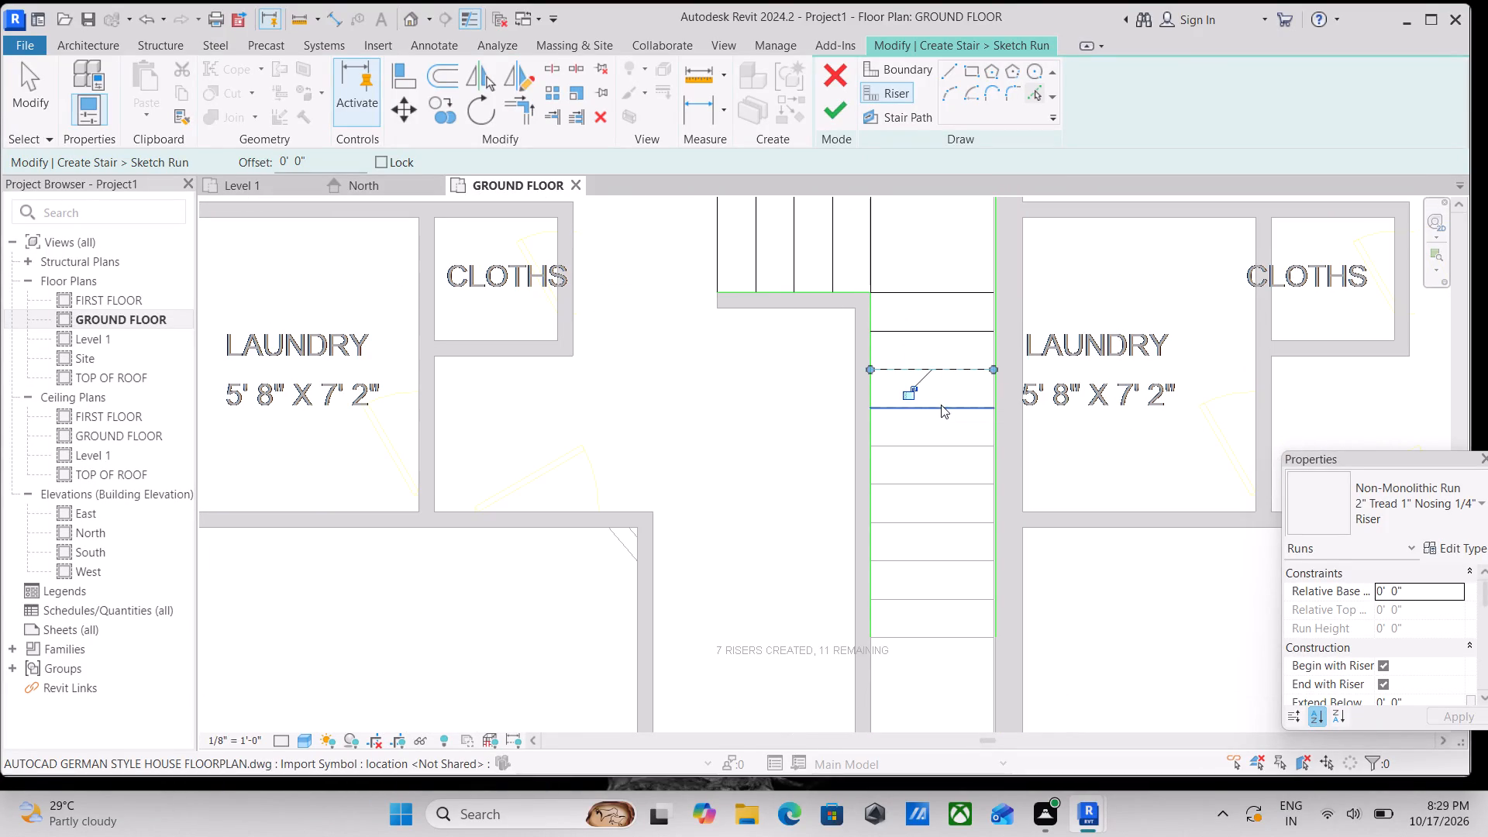
pyautogui.click(941, 405)
pyautogui.click(940, 444)
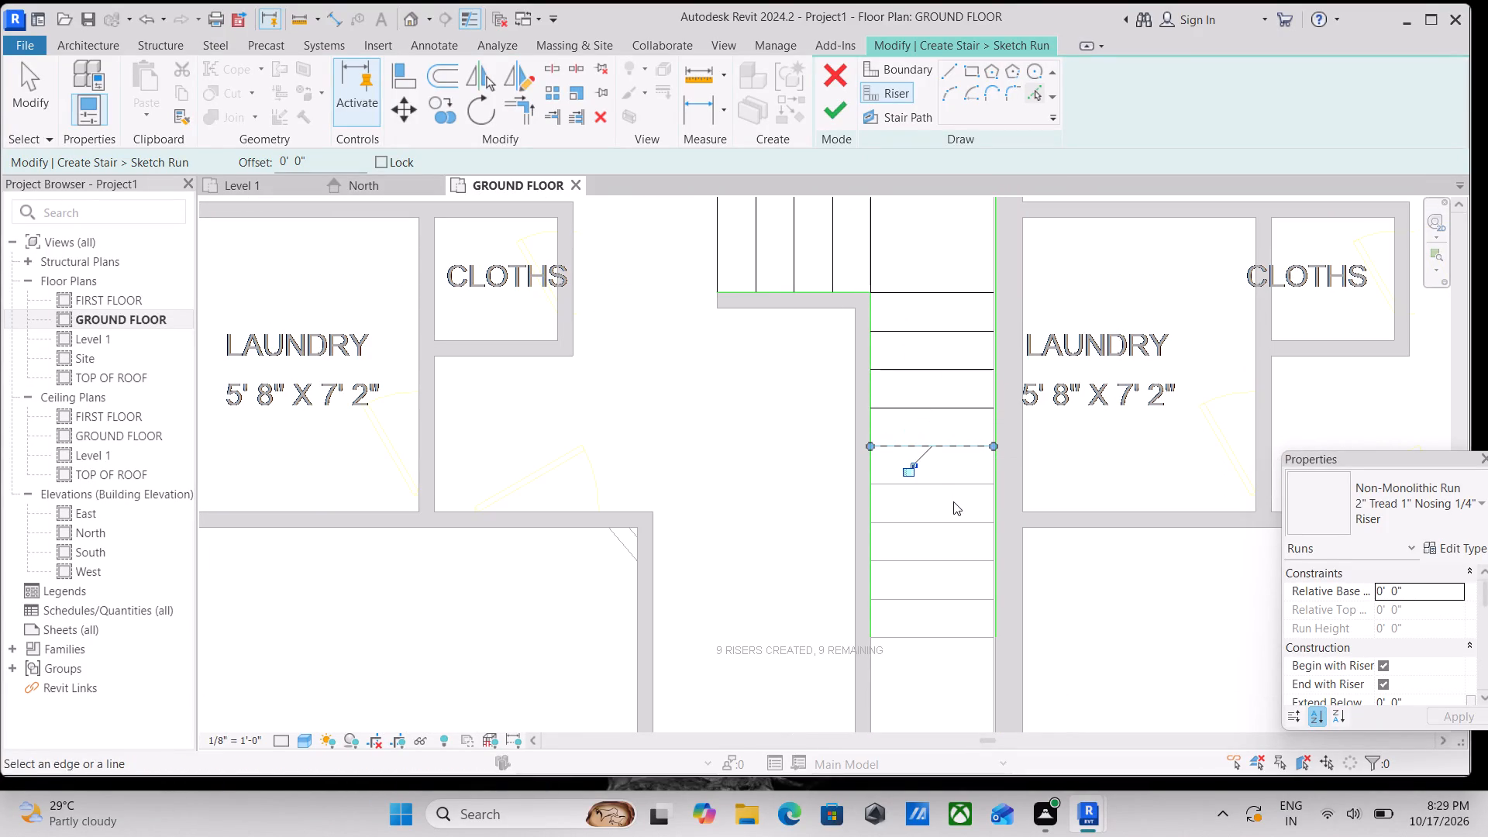
pyautogui.click(948, 487)
pyautogui.click(947, 522)
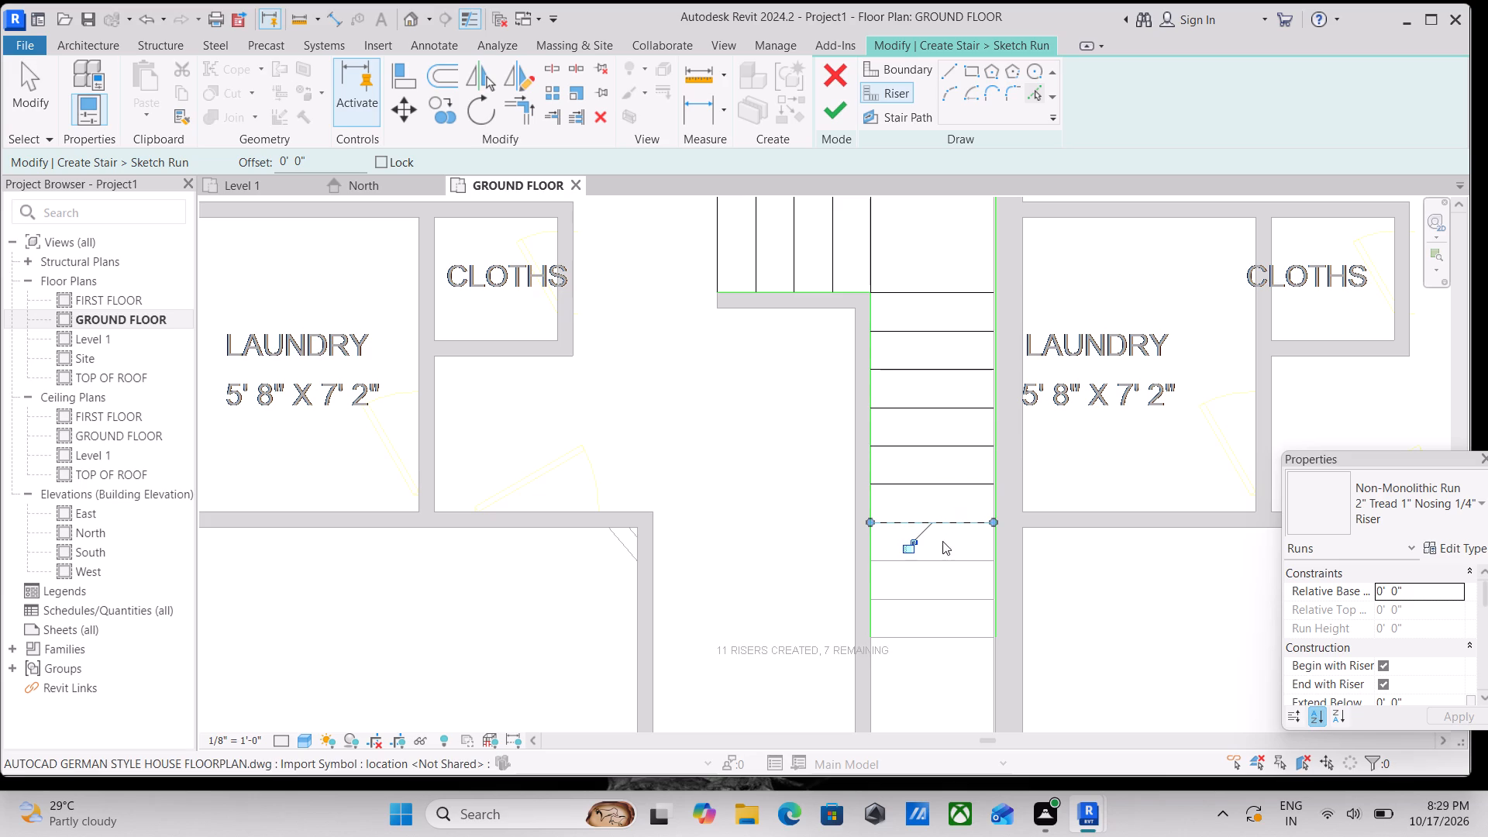
pyautogui.click(945, 563)
pyautogui.scroll(-2, 945, 552)
pyautogui.moveTo(945, 551); pyautogui.dragTo(938, 453, button='middle')
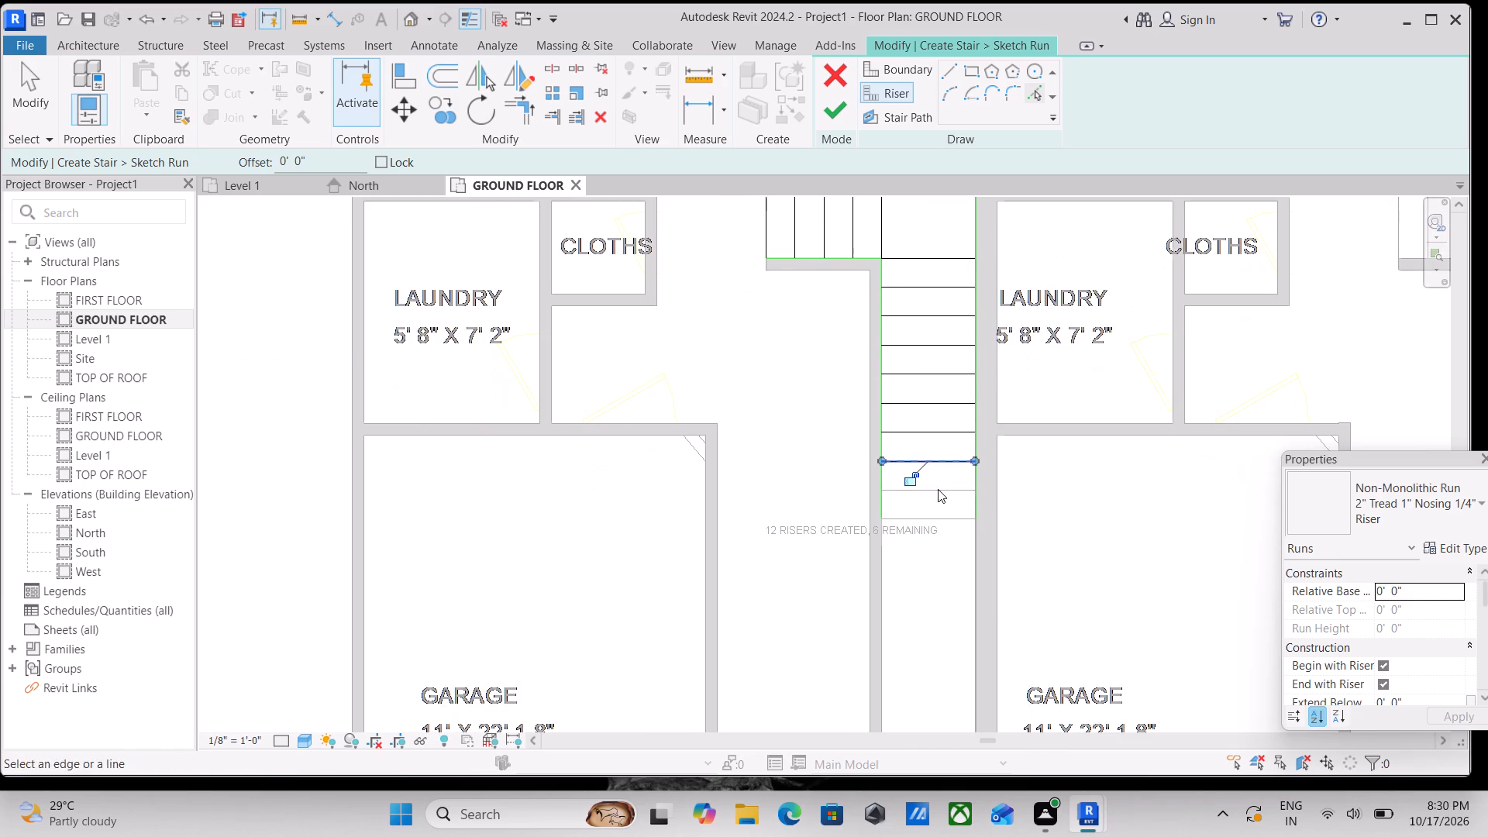
pyautogui.click(936, 494)
pyautogui.scroll(5, 932, 510)
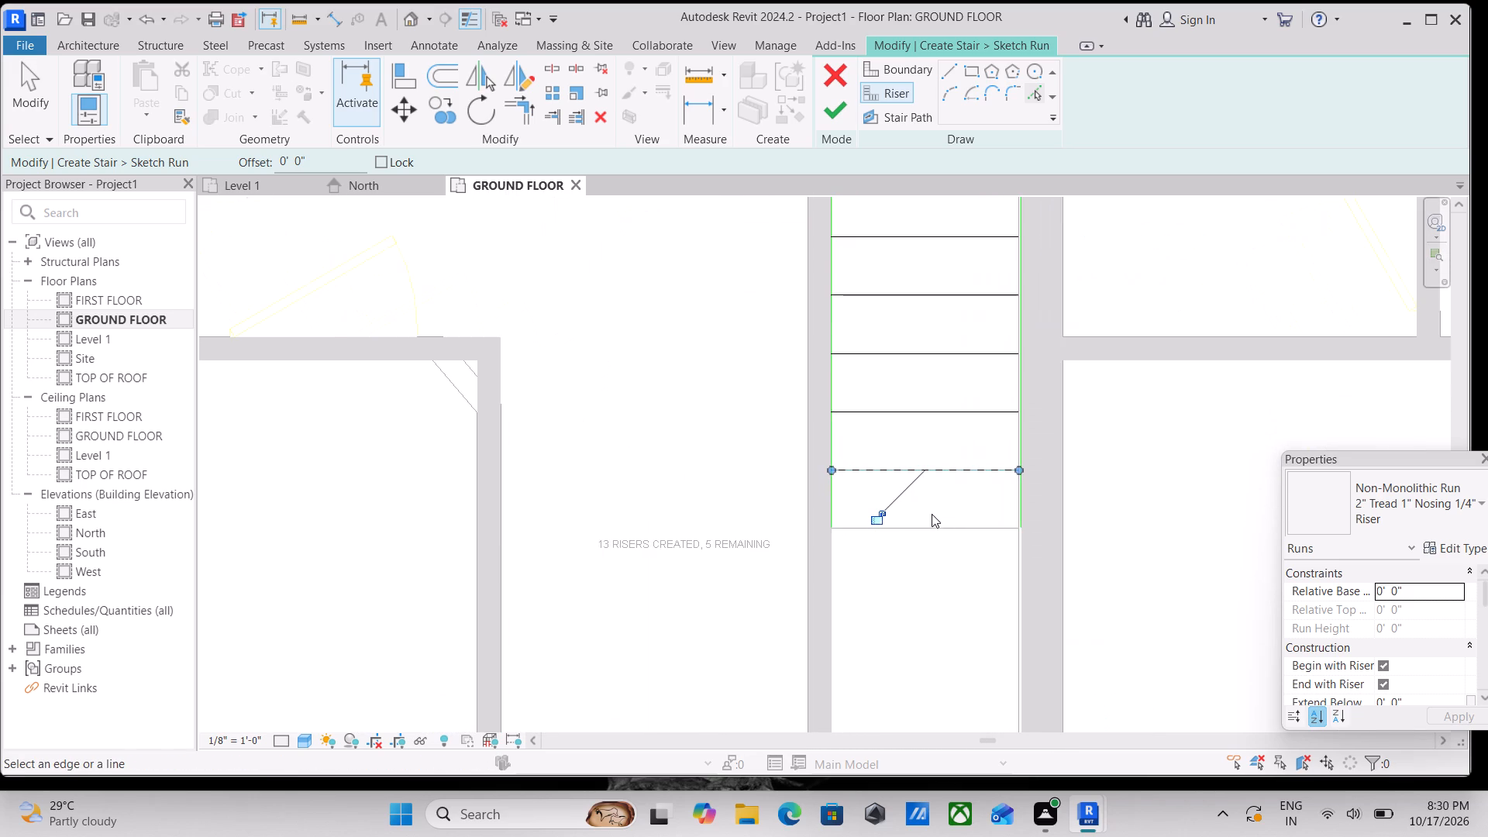
pyautogui.click(932, 523)
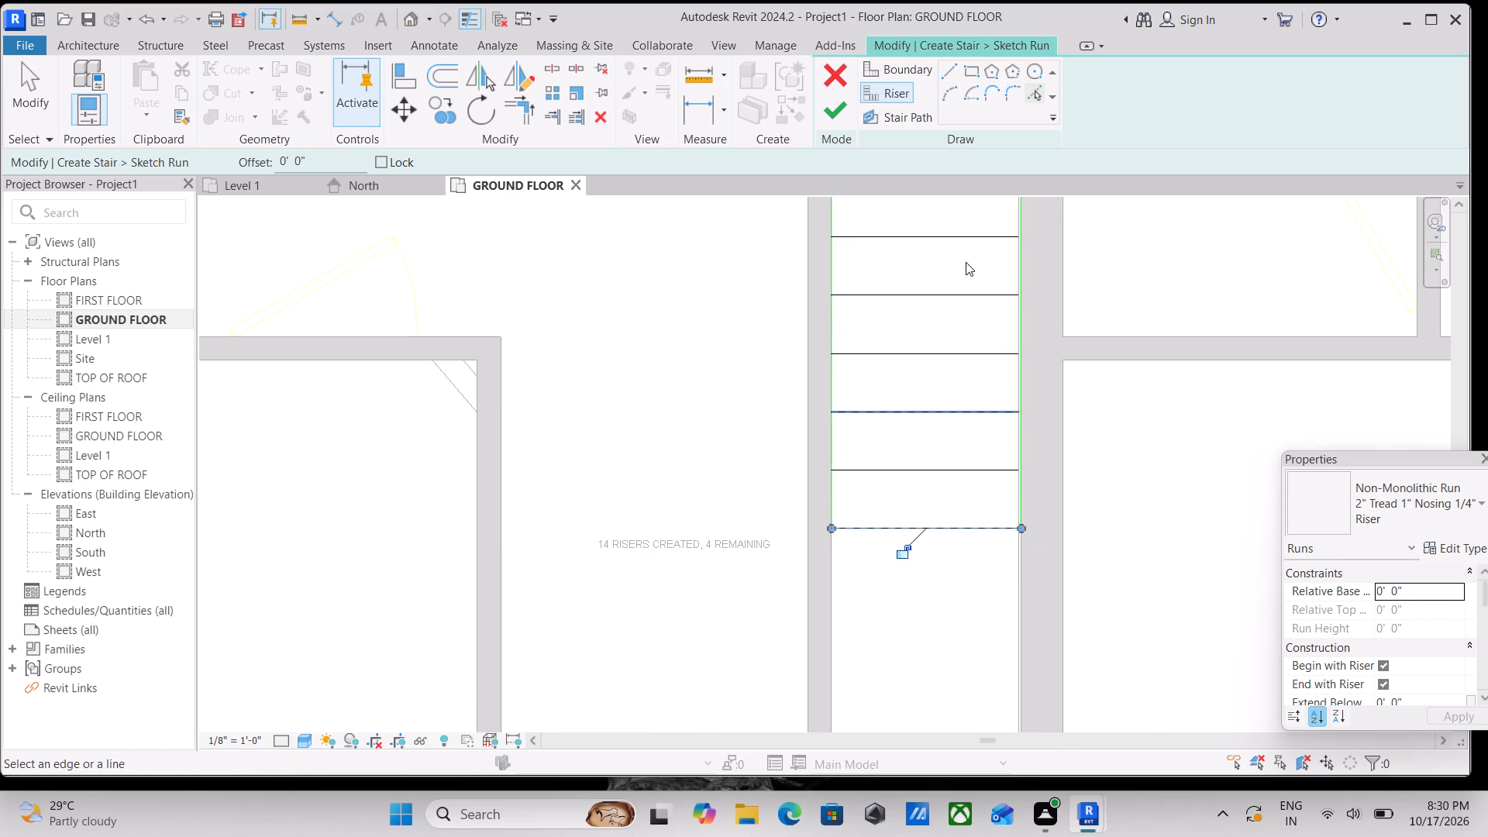
# Draw the stair path about 5'-6" along the short flight's centre and about 9'-10 13/16" along the long flight to its last riser.
pyautogui.click(934, 118)
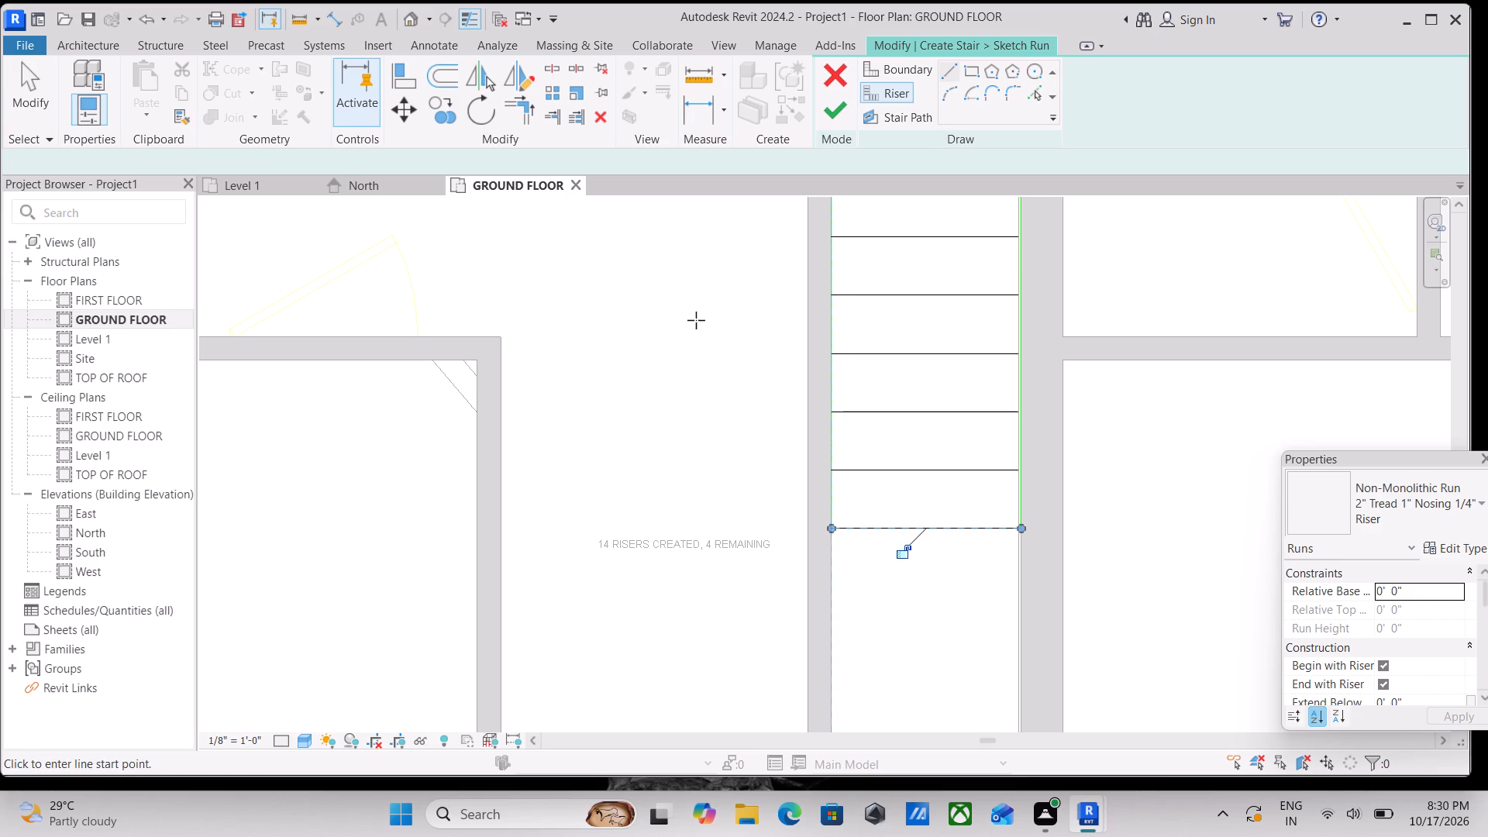
pyautogui.scroll(-3, 619, 315)
pyautogui.moveTo(619, 315); pyautogui.dragTo(660, 490, button='middle')
pyautogui.scroll(-2, 644, 260)
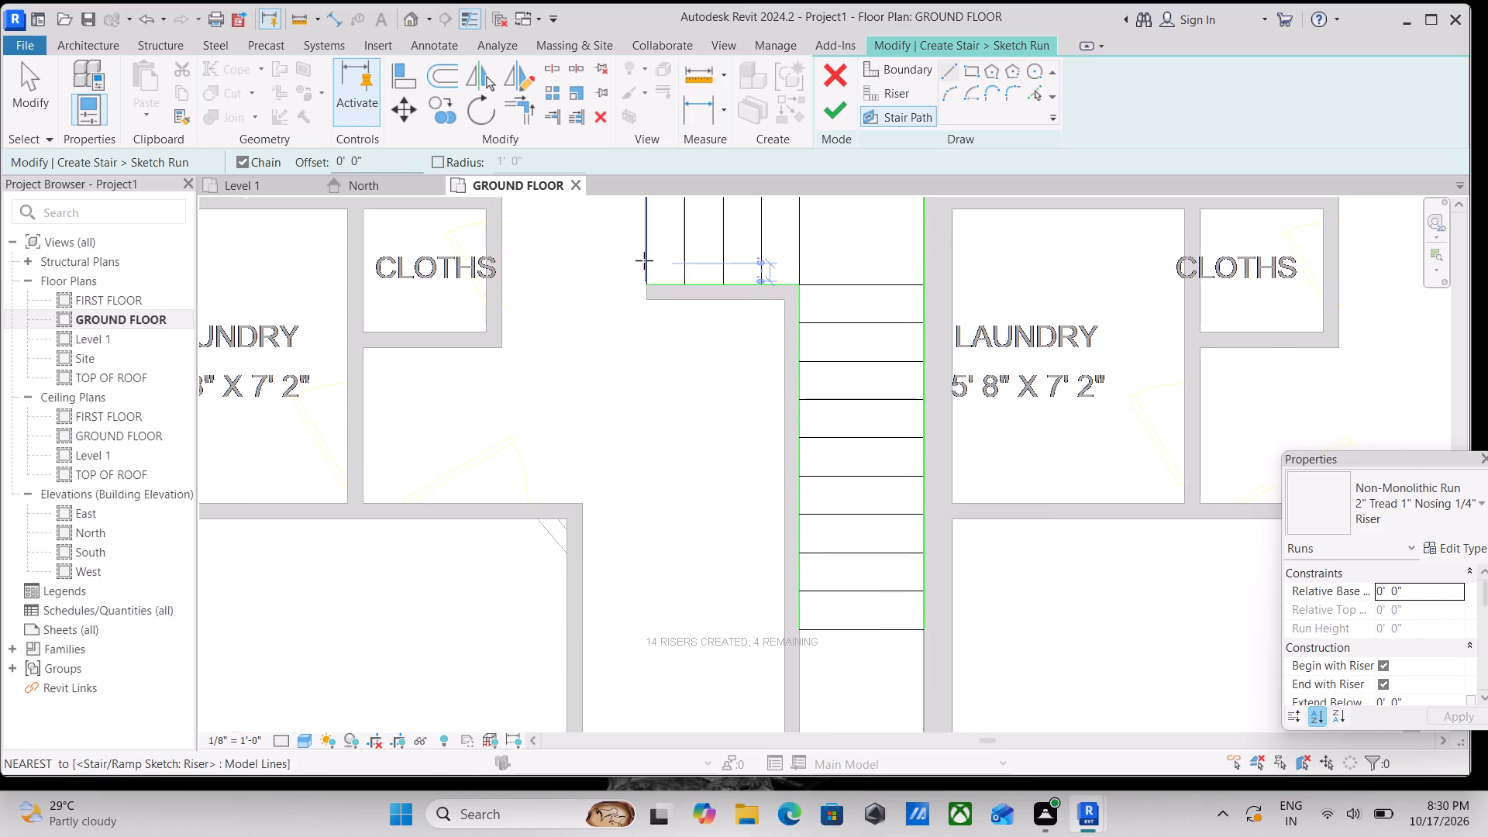
pyautogui.moveTo(644, 262); pyautogui.dragTo(639, 358, button='middle')
pyautogui.moveTo(639, 335); pyautogui.dragTo(650, 333)
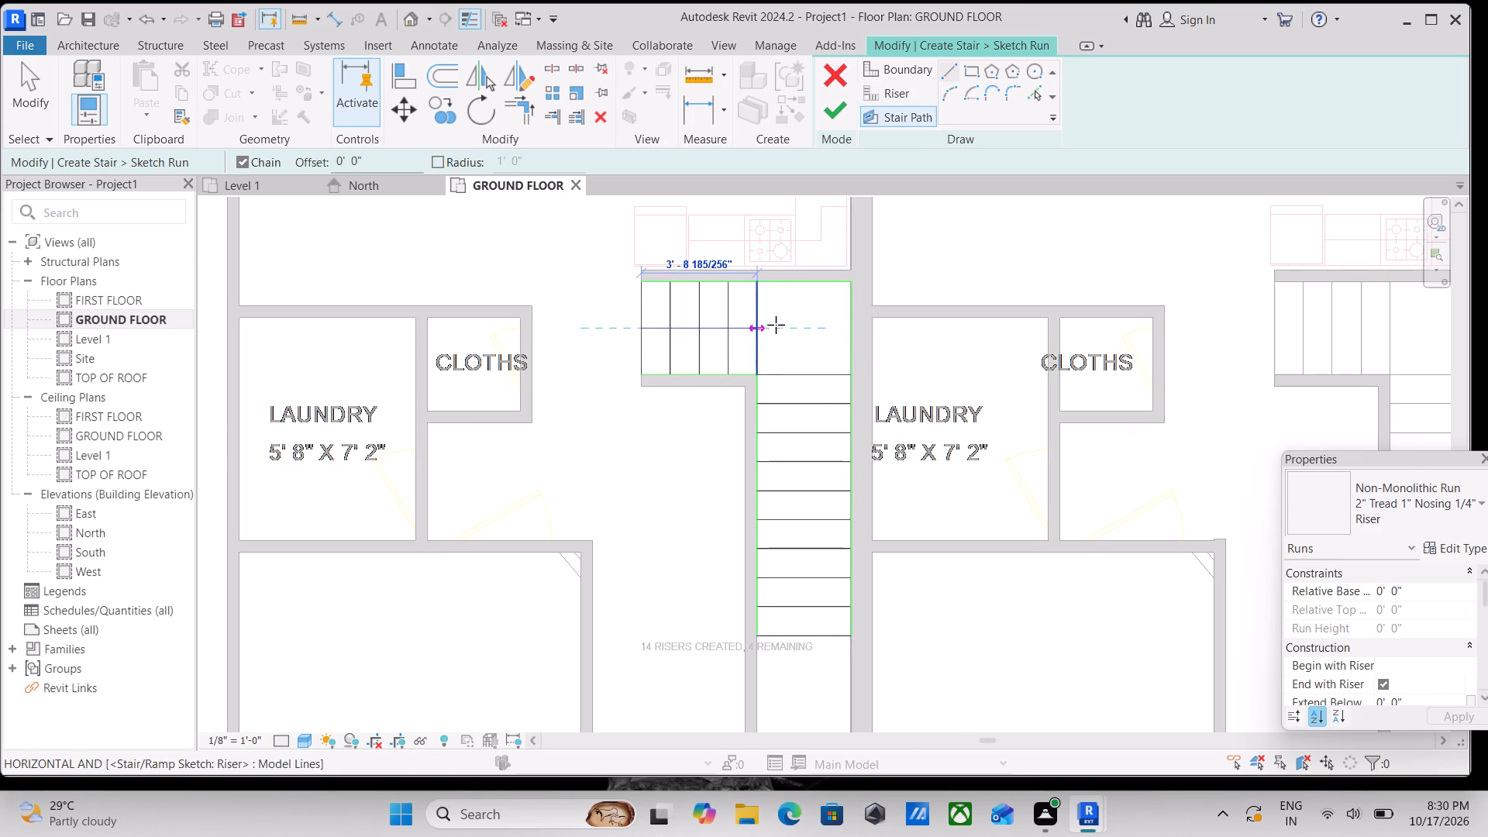
pyautogui.click(805, 324)
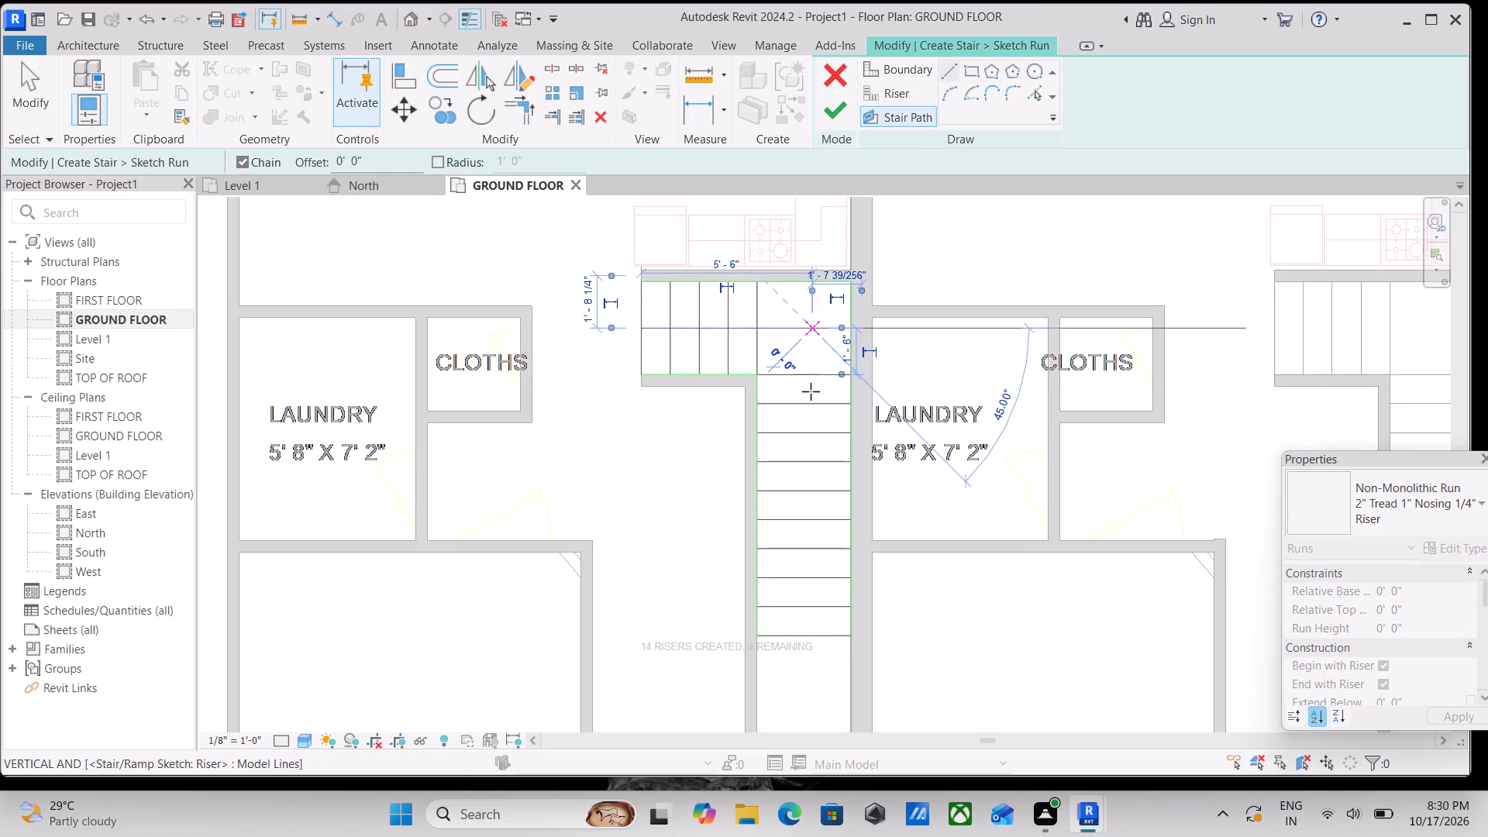
pyautogui.scroll(-1, 818, 446)
pyautogui.moveTo(818, 446); pyautogui.dragTo(811, 304, button='middle')
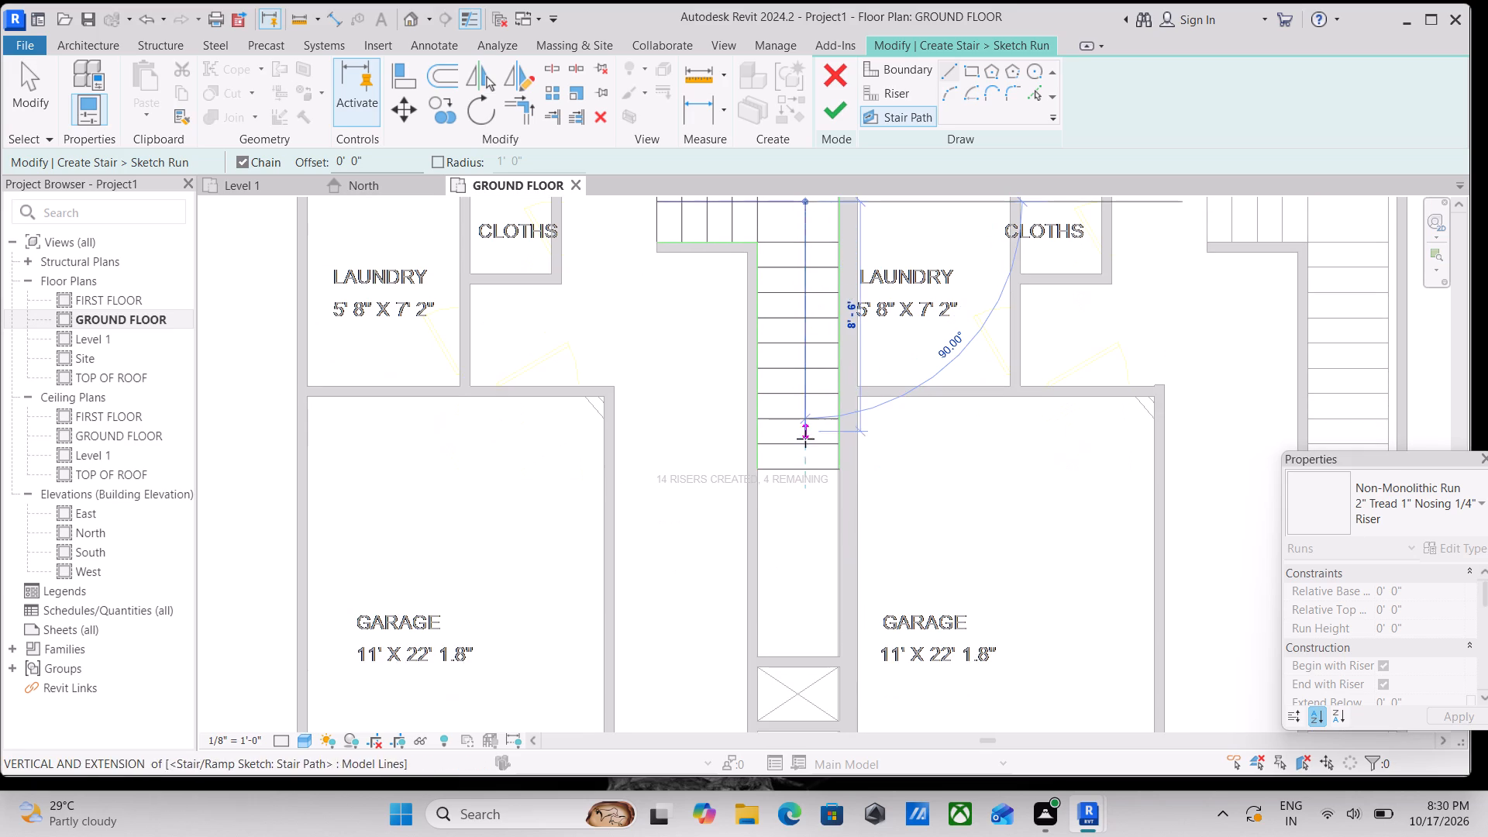
pyautogui.click(804, 464)
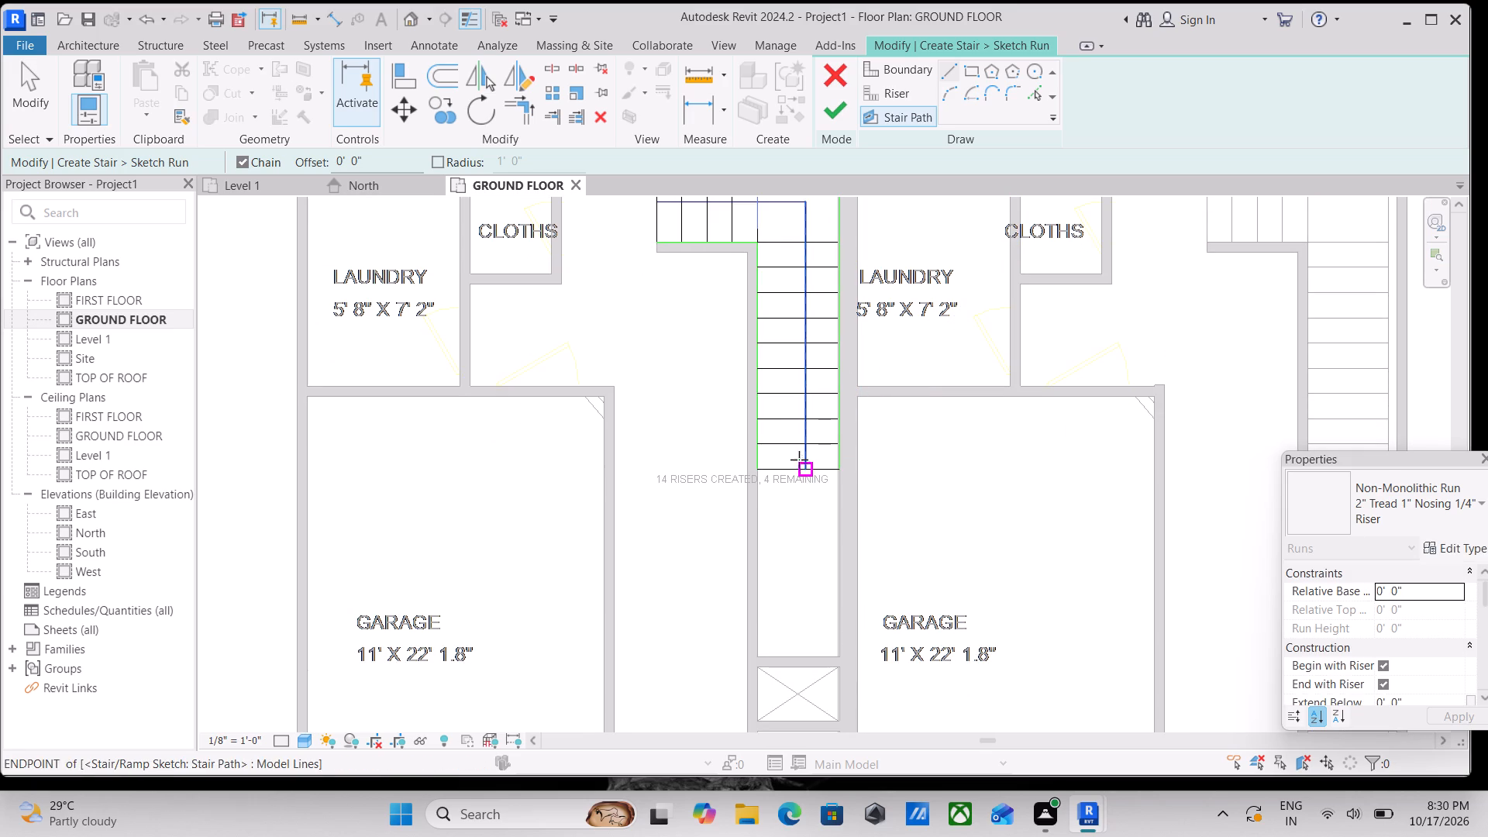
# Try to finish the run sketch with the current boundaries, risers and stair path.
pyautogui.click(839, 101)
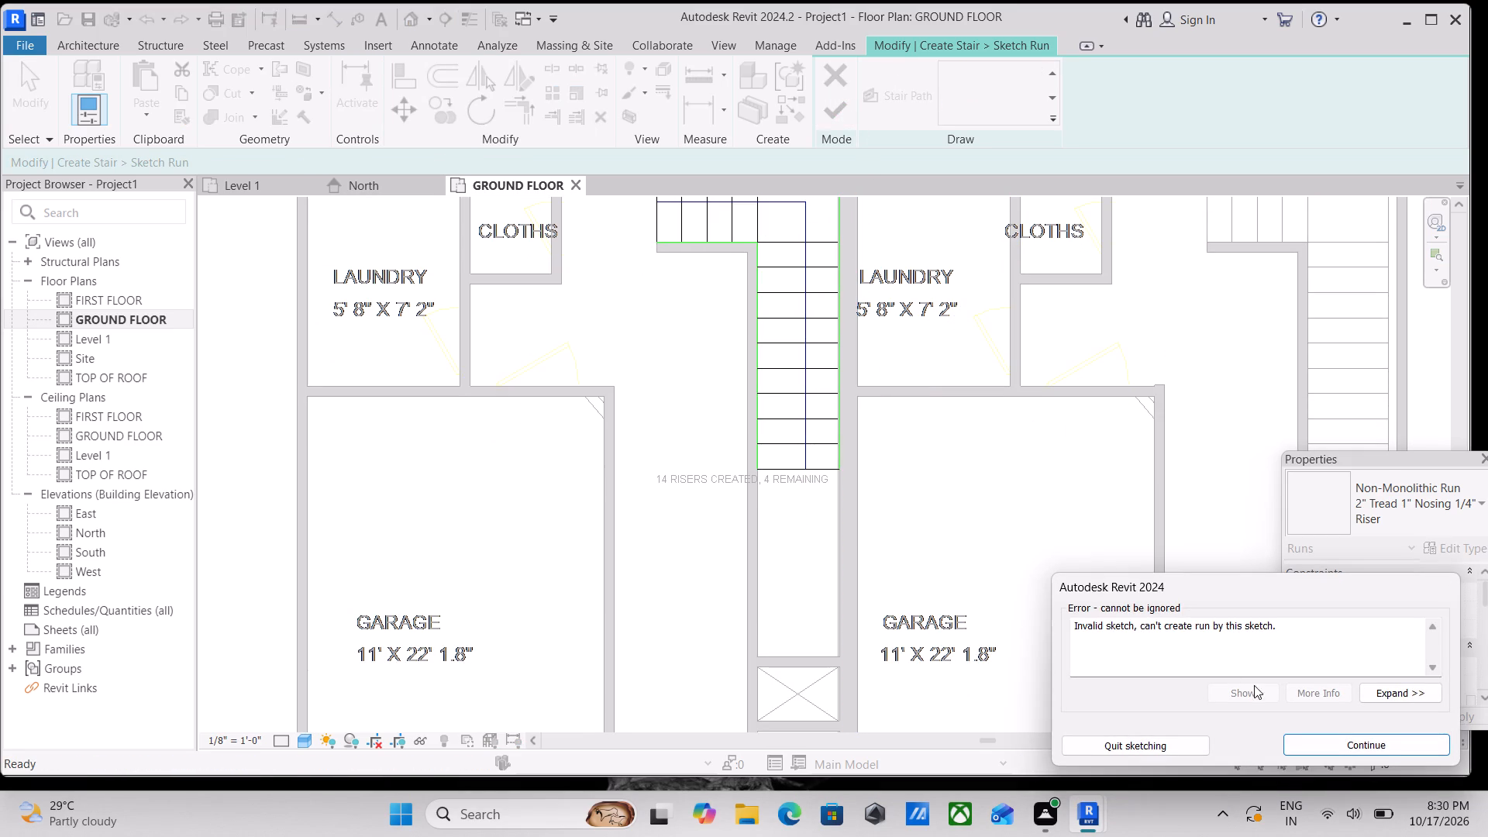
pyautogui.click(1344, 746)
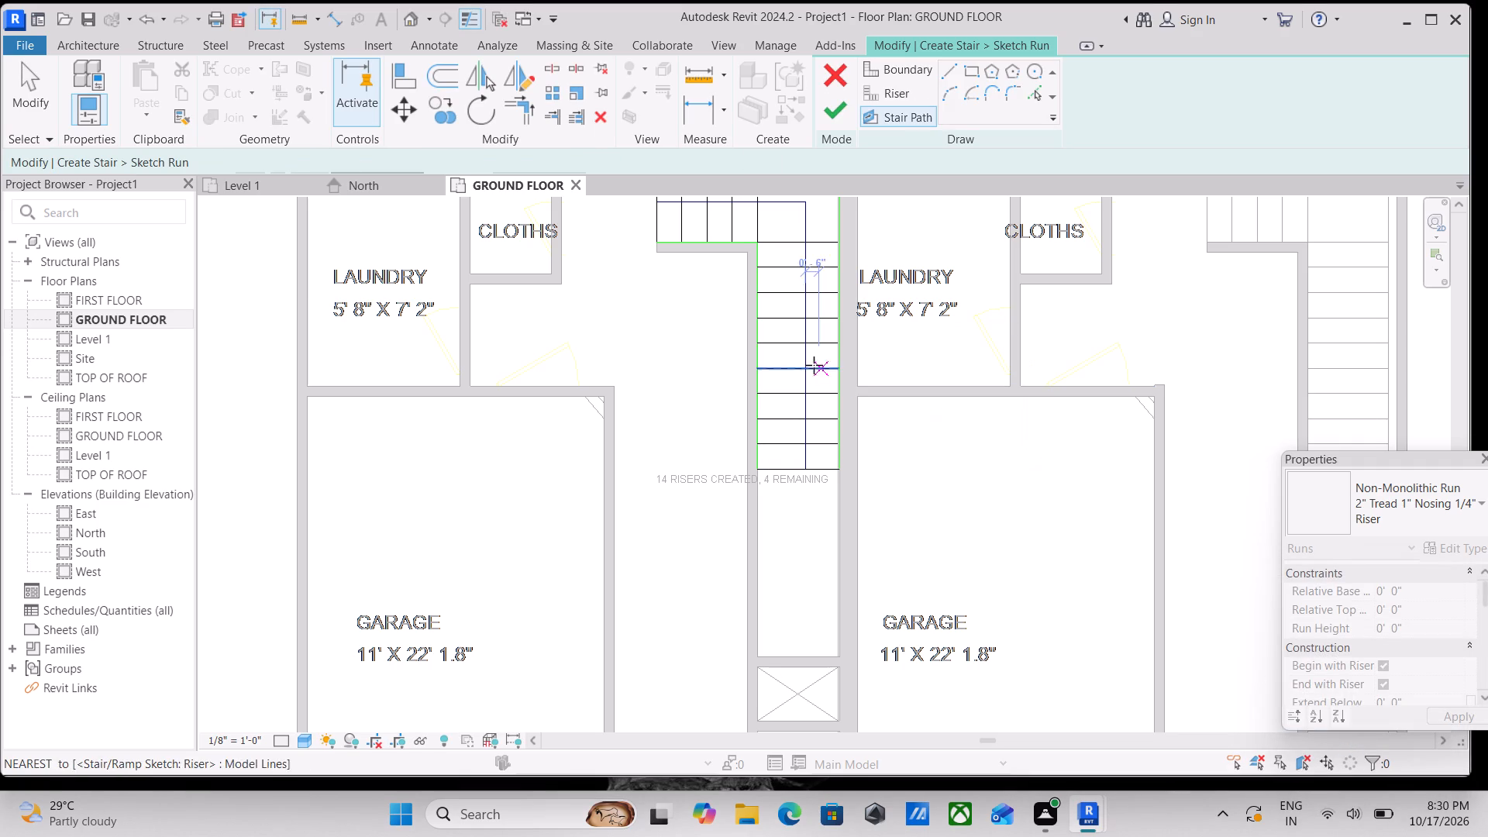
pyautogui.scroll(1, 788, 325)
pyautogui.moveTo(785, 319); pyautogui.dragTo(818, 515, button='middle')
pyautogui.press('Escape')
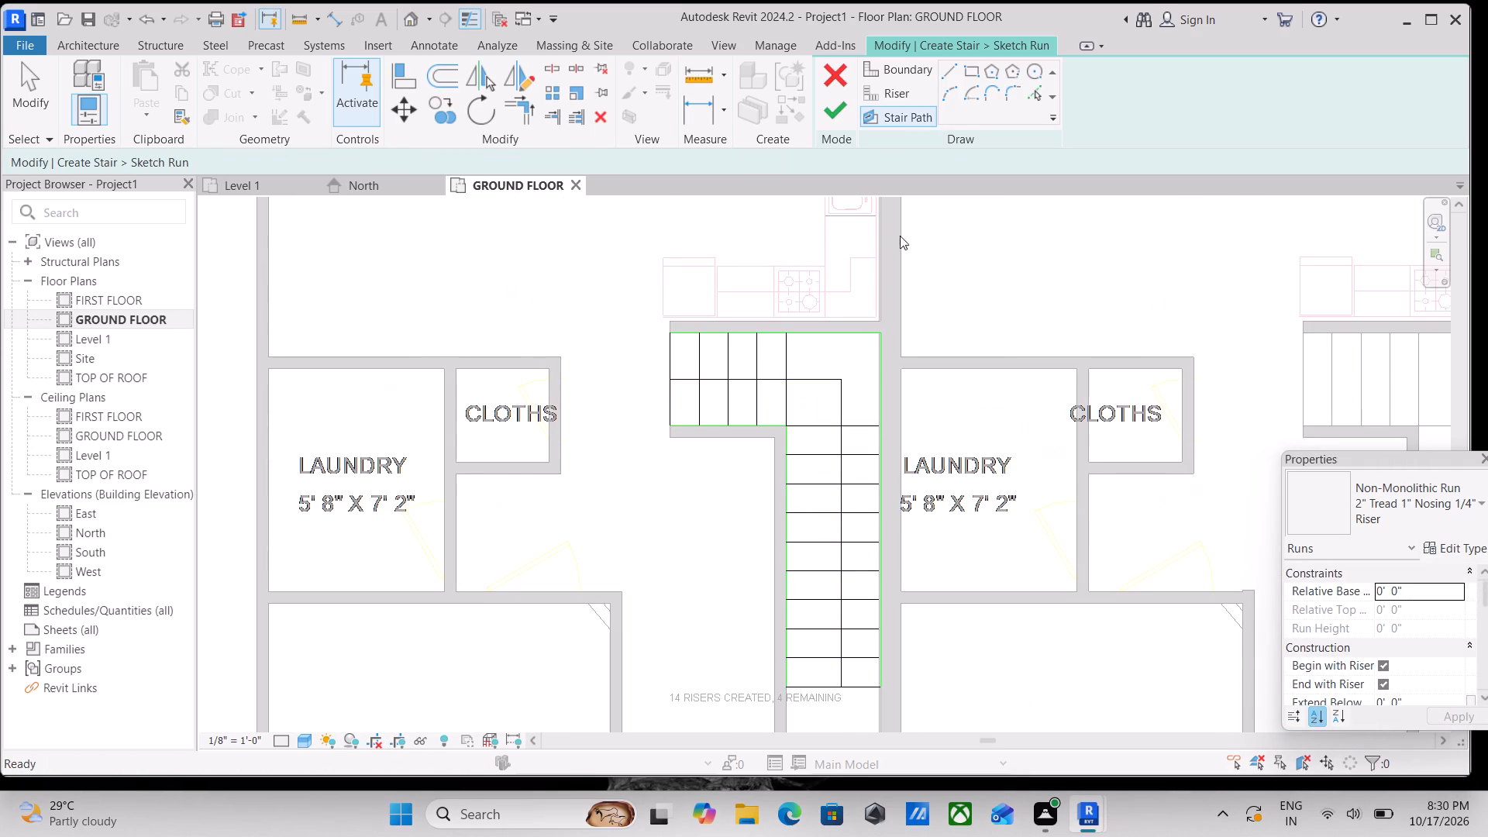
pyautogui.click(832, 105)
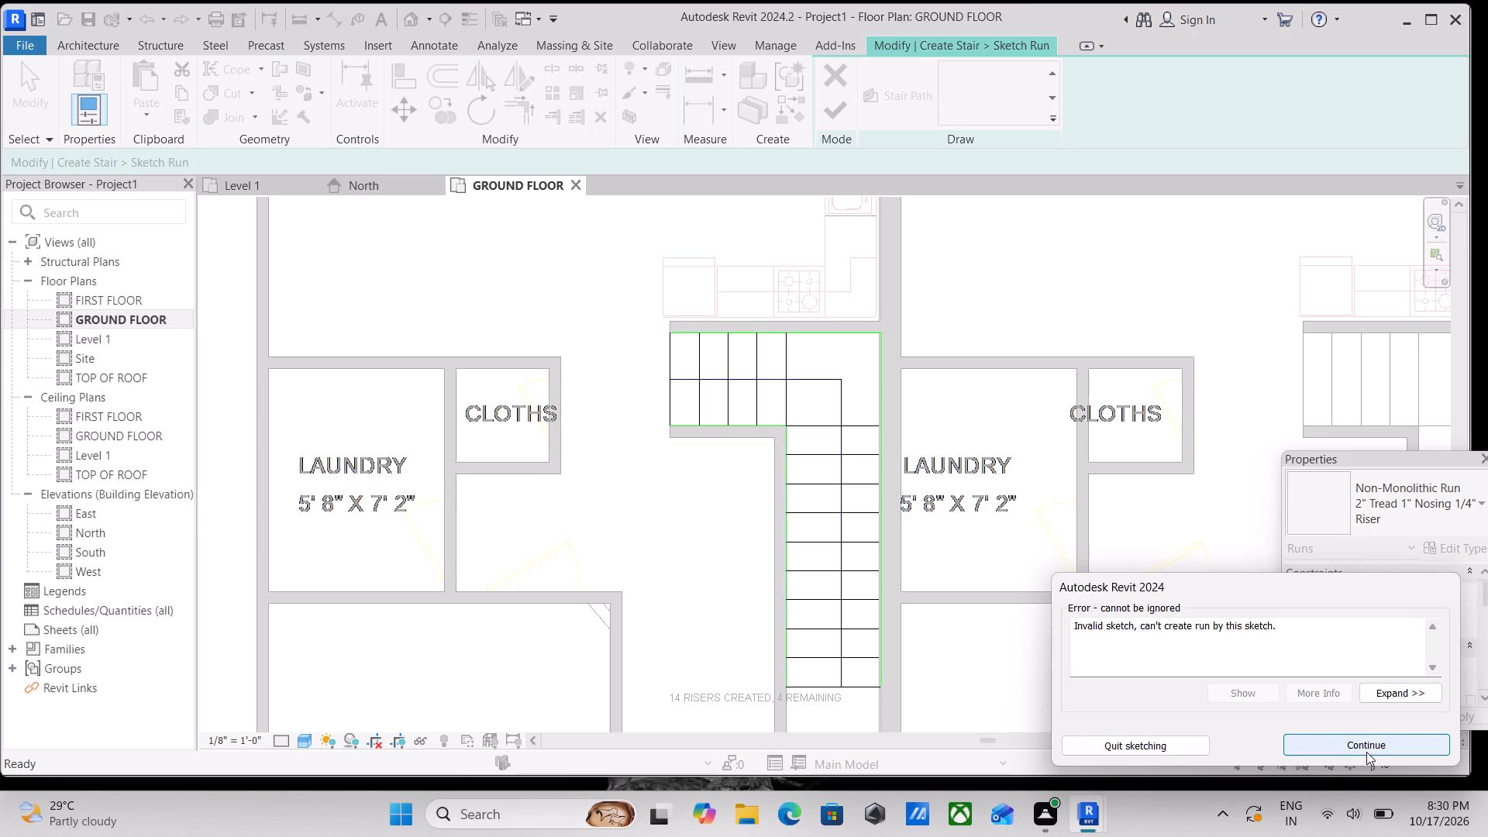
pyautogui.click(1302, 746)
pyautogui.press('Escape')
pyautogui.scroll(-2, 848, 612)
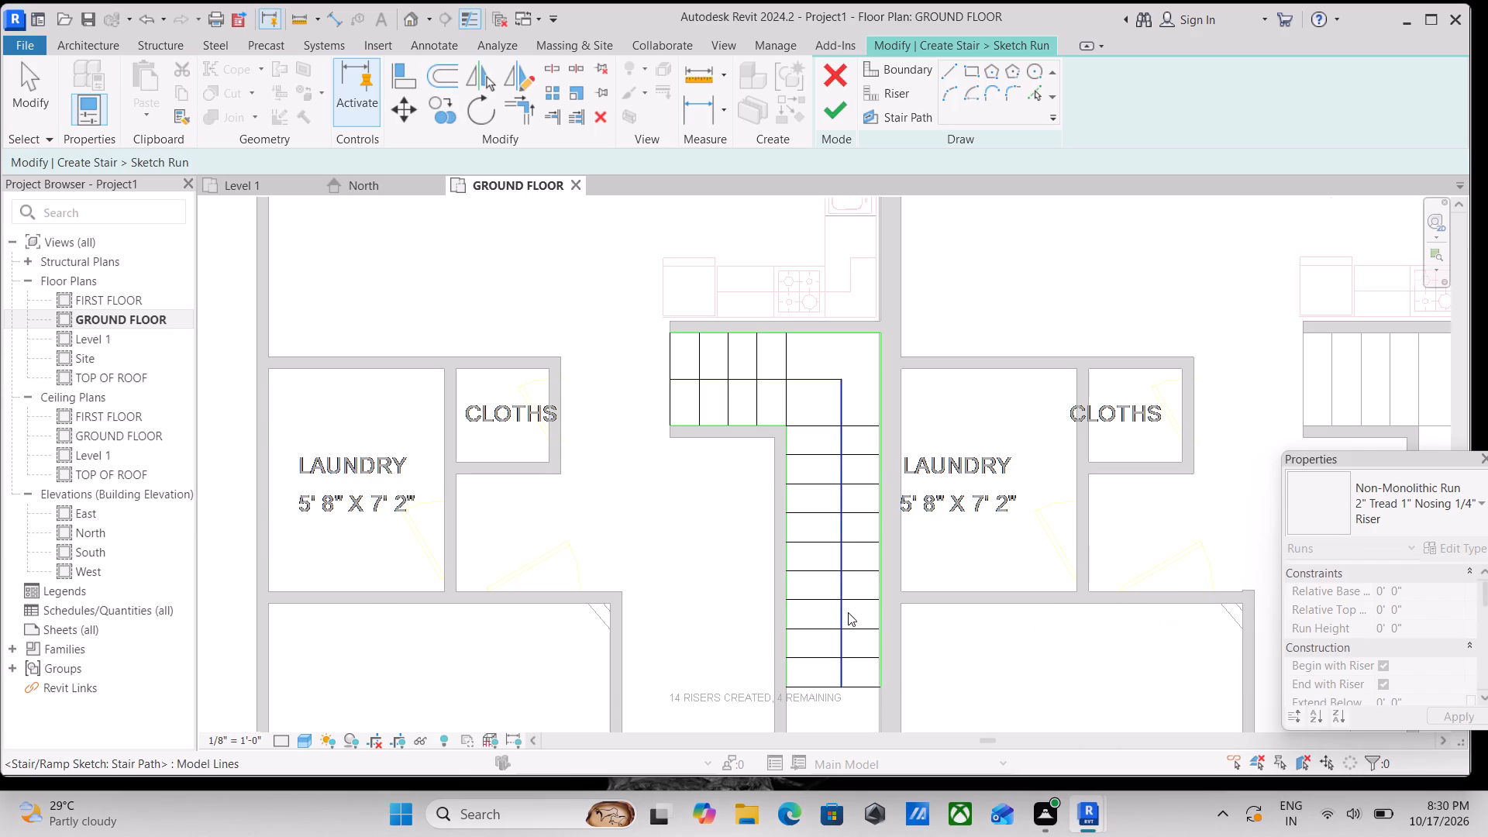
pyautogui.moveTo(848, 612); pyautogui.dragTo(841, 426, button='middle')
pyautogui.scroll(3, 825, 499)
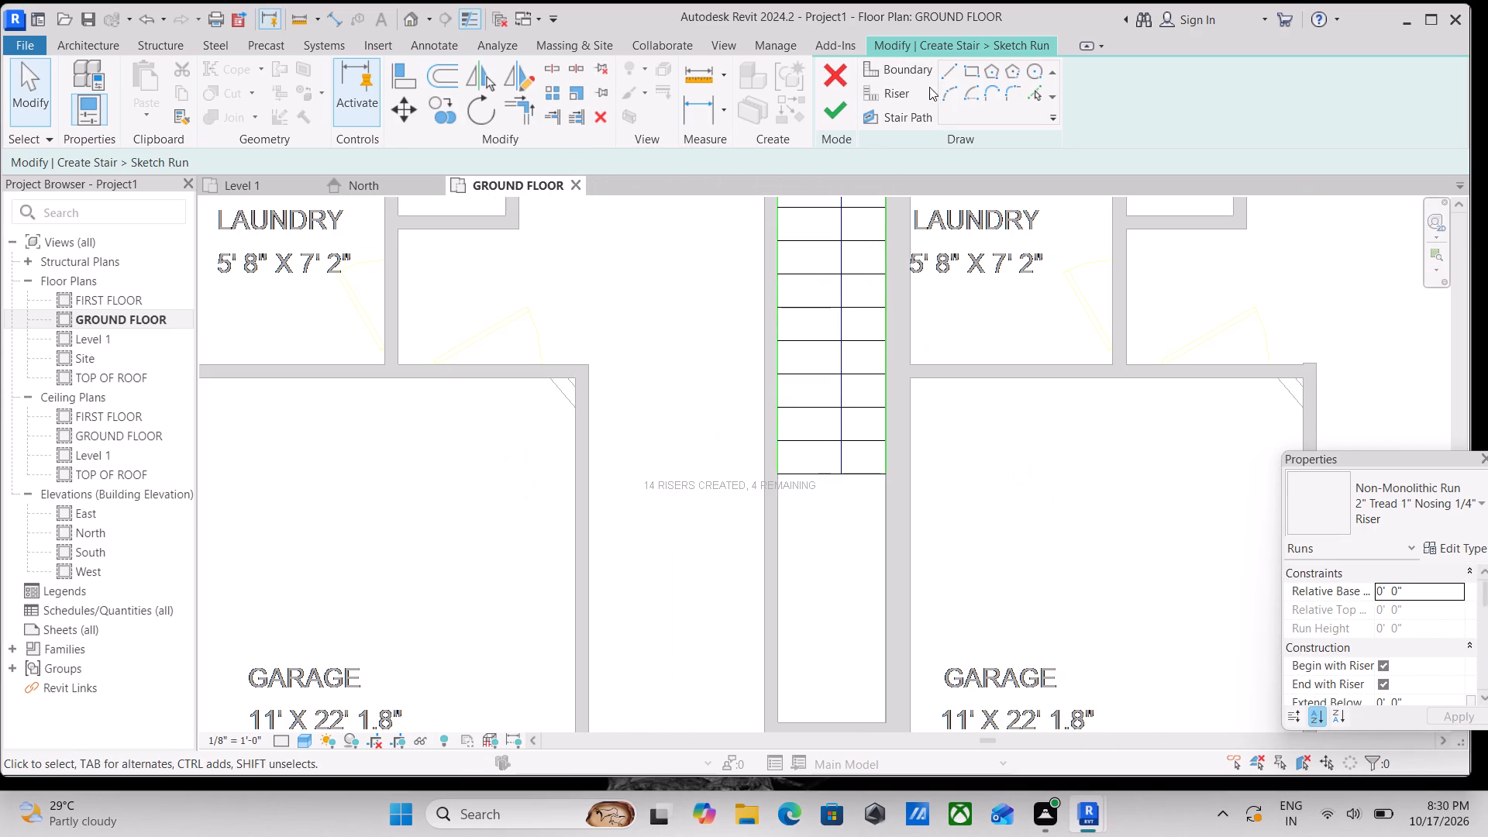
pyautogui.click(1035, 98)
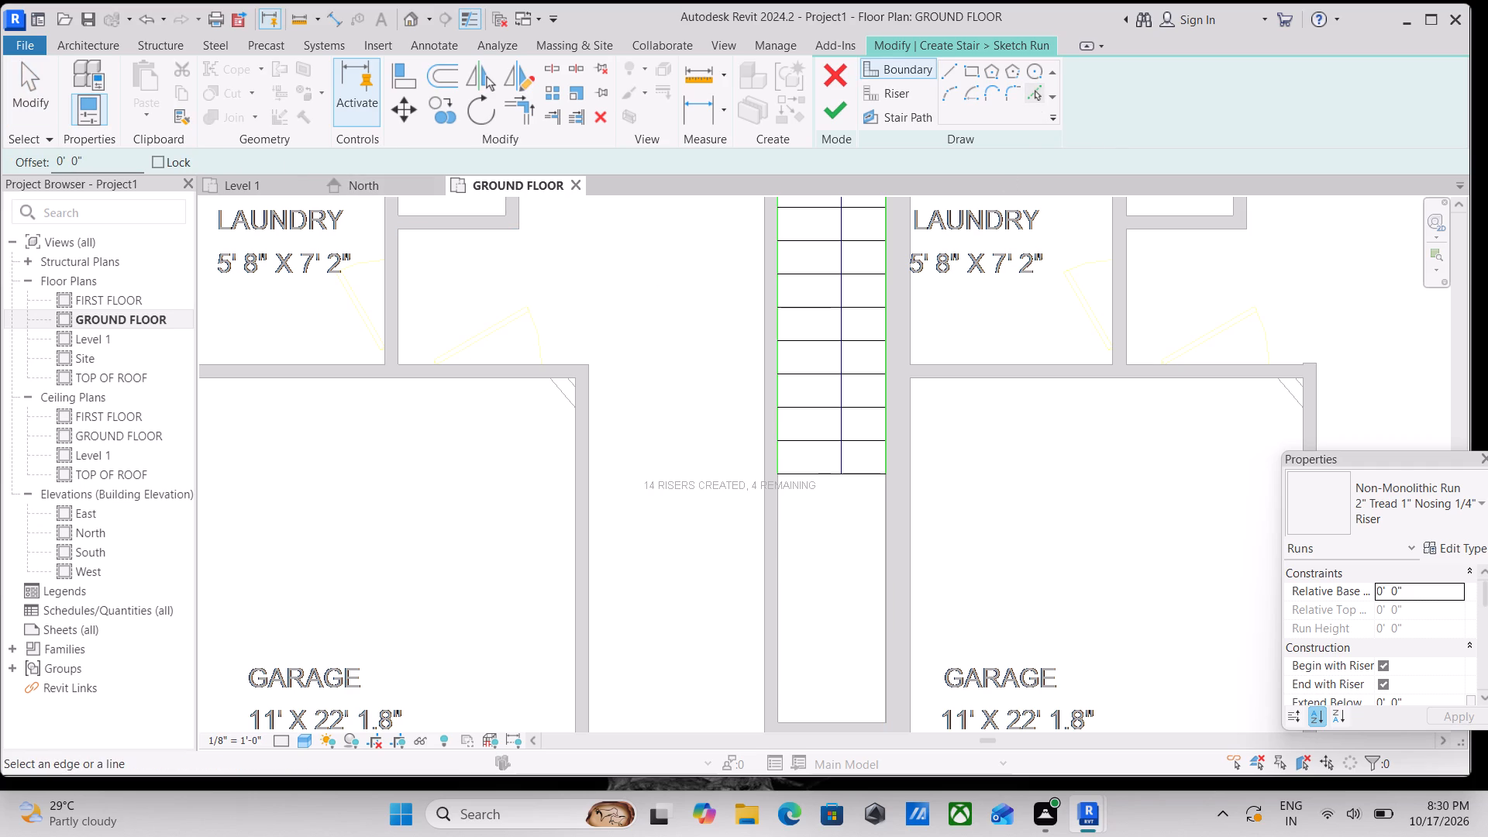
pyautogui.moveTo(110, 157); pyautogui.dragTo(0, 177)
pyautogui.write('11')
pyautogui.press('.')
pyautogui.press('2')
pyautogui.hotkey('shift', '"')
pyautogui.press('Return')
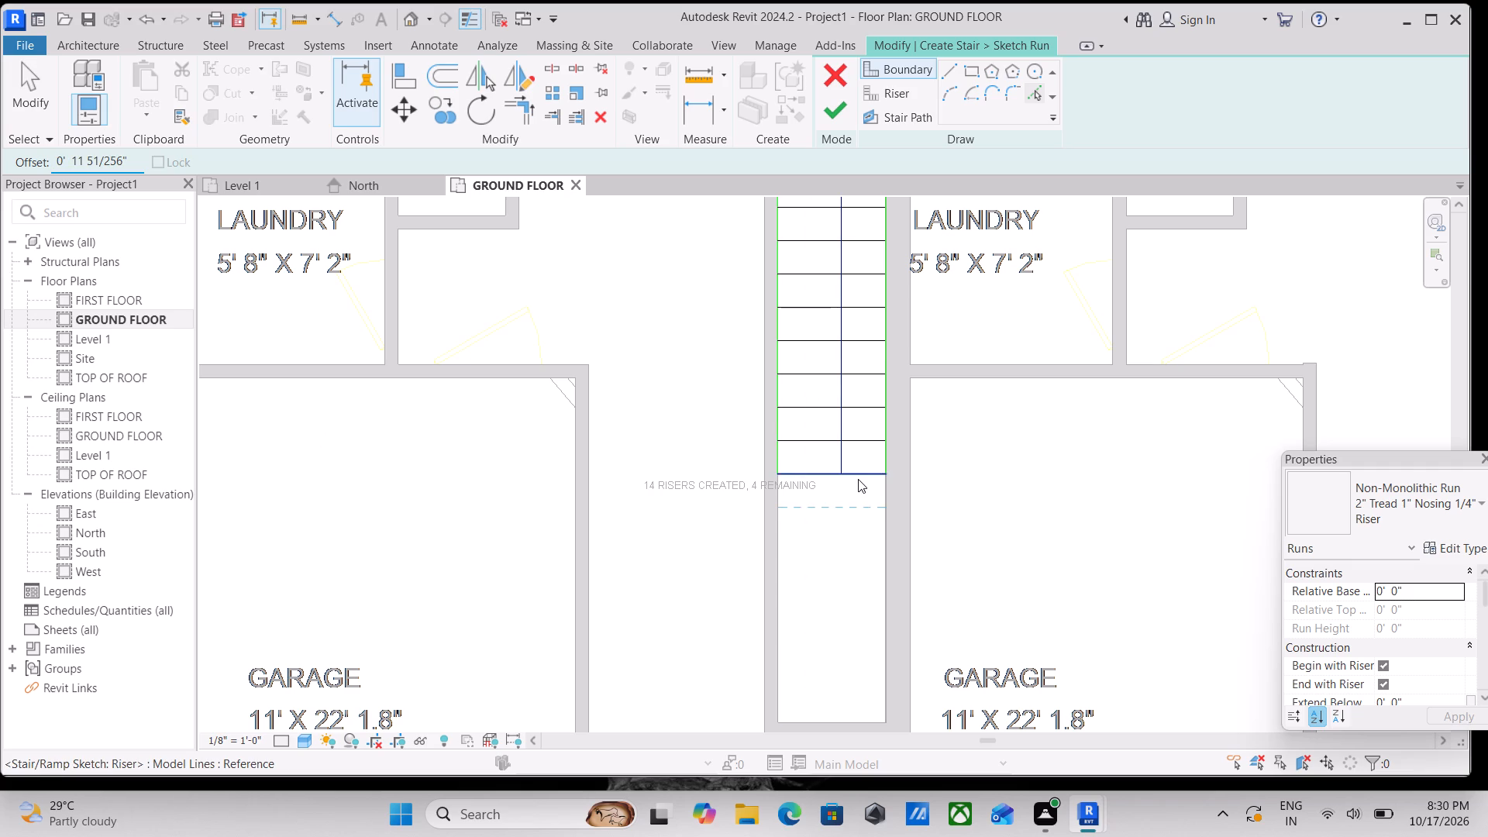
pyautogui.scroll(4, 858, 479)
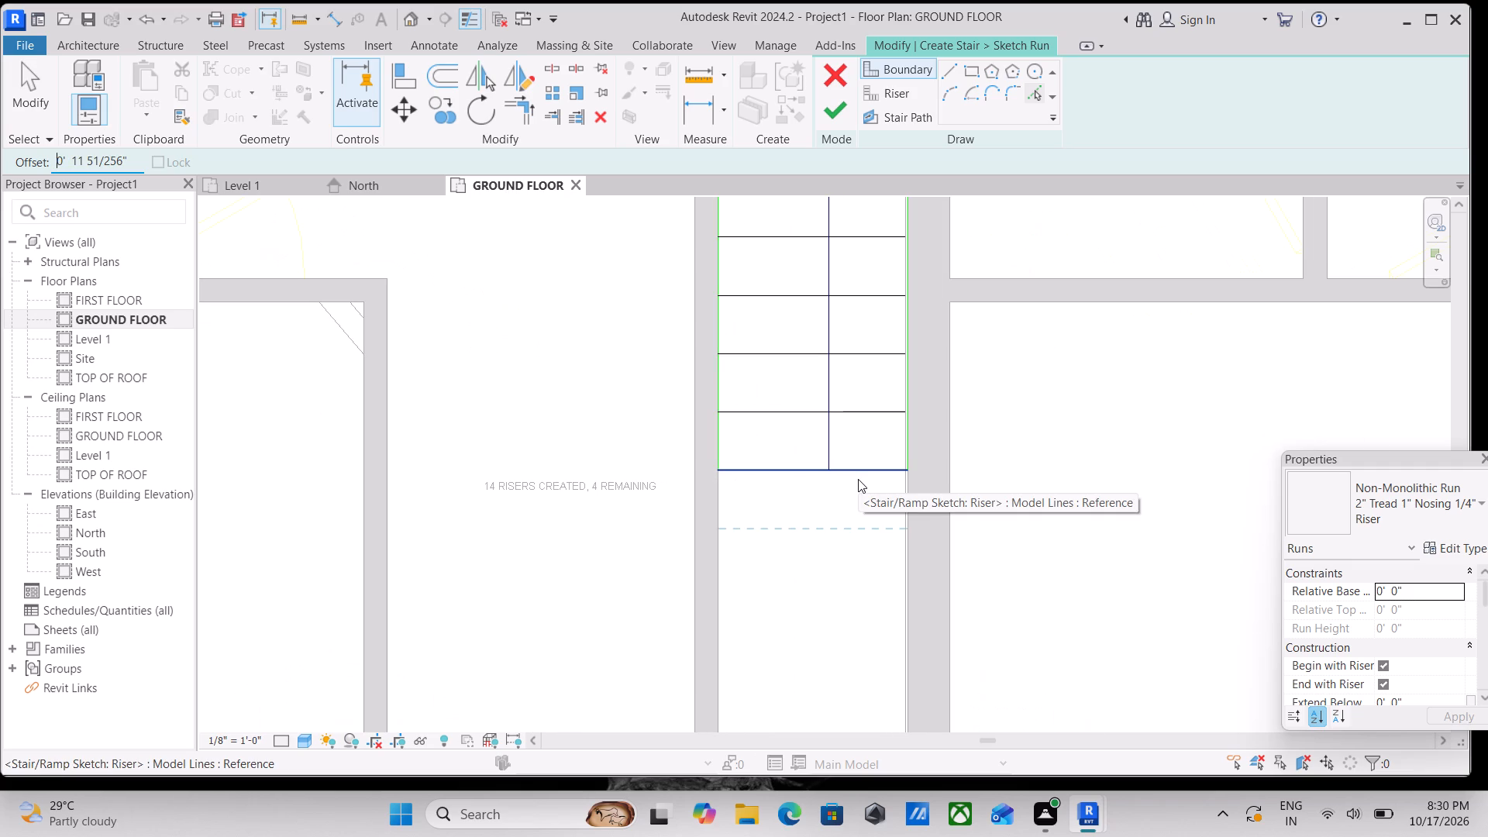
# Add four risers beyond the long flight's last riser with Pick Lines, each offset 11.2" from the previous one.
pyautogui.click(901, 96)
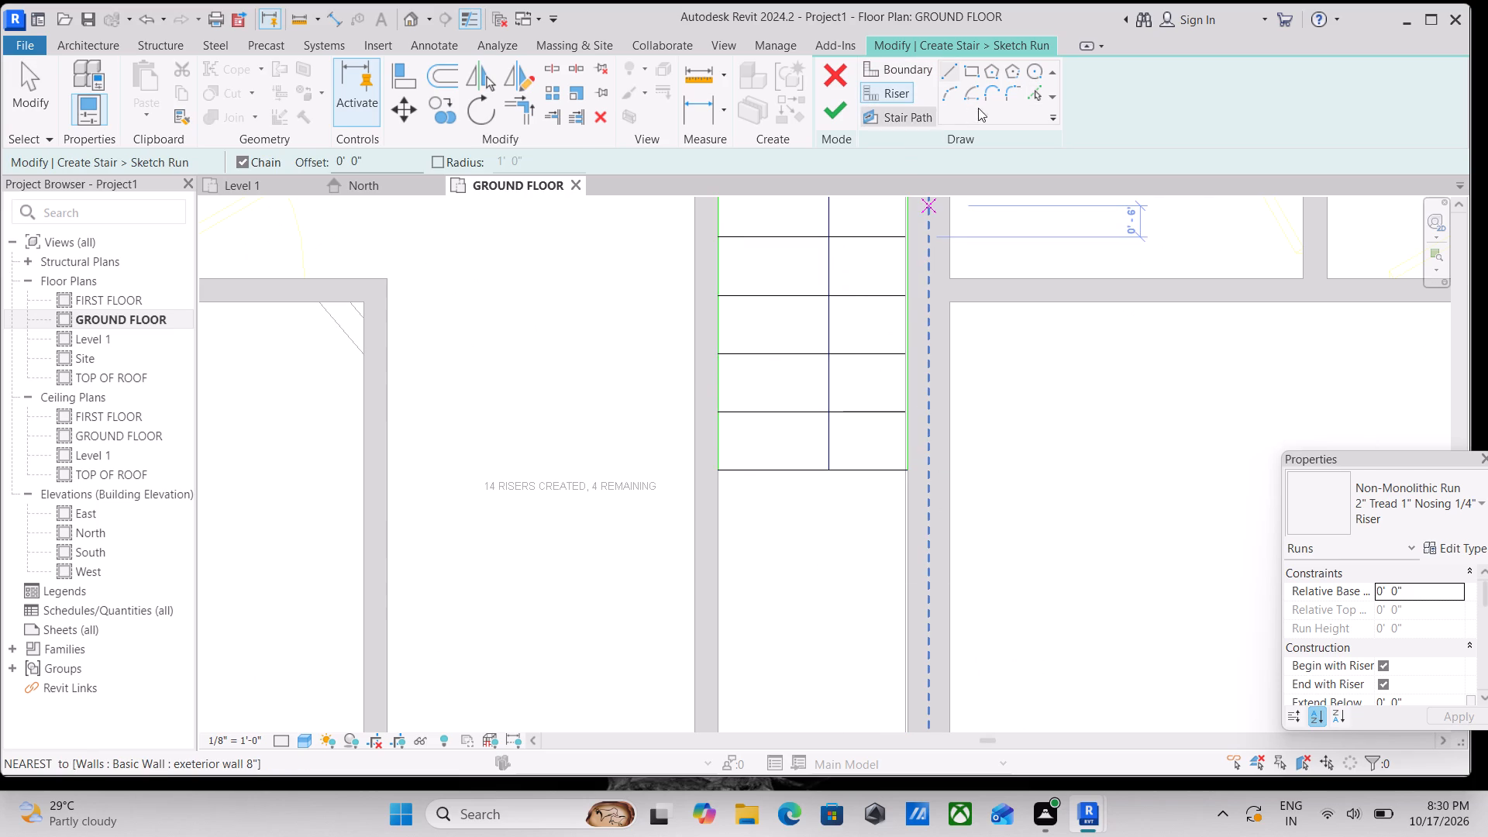
pyautogui.click(1035, 89)
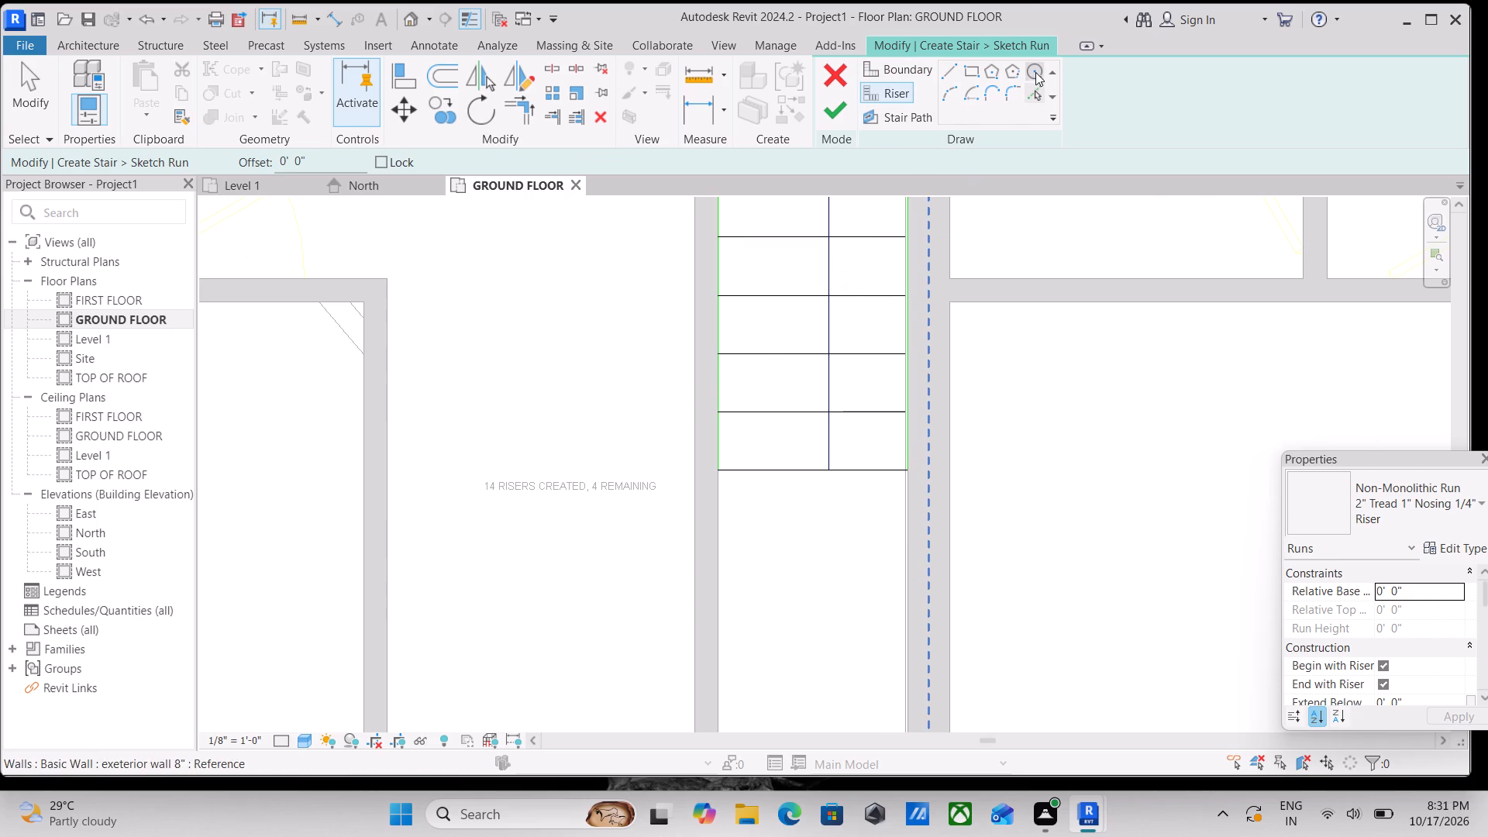
pyautogui.scroll(-2, 763, 464)
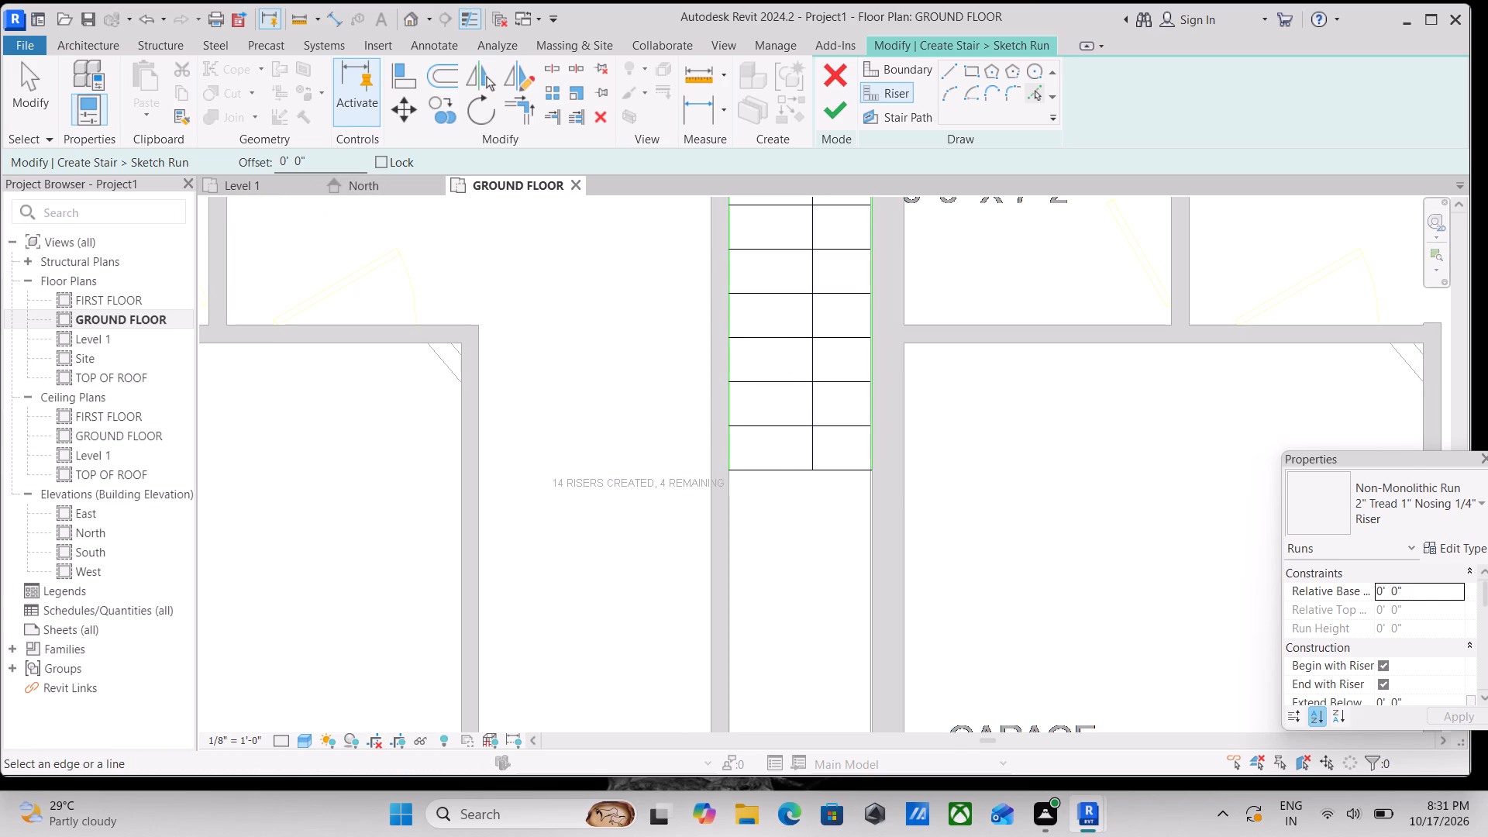
pyautogui.moveTo(323, 168); pyautogui.dragTo(231, 173)
pyautogui.write('11')
pyautogui.write('.2')
pyautogui.hotkey('shift', '"')
pyautogui.press('Return')
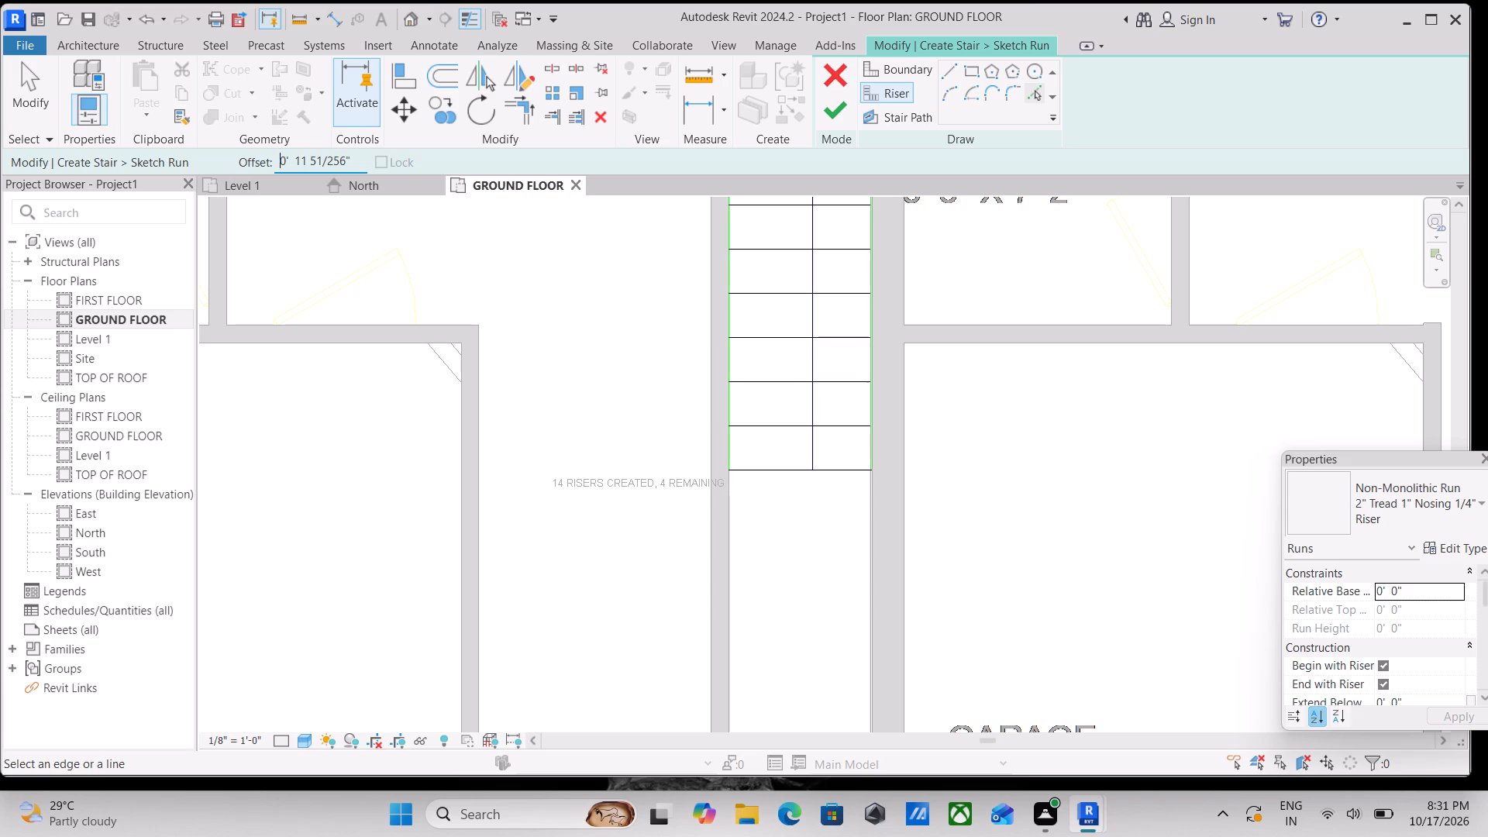
pyautogui.click(779, 474)
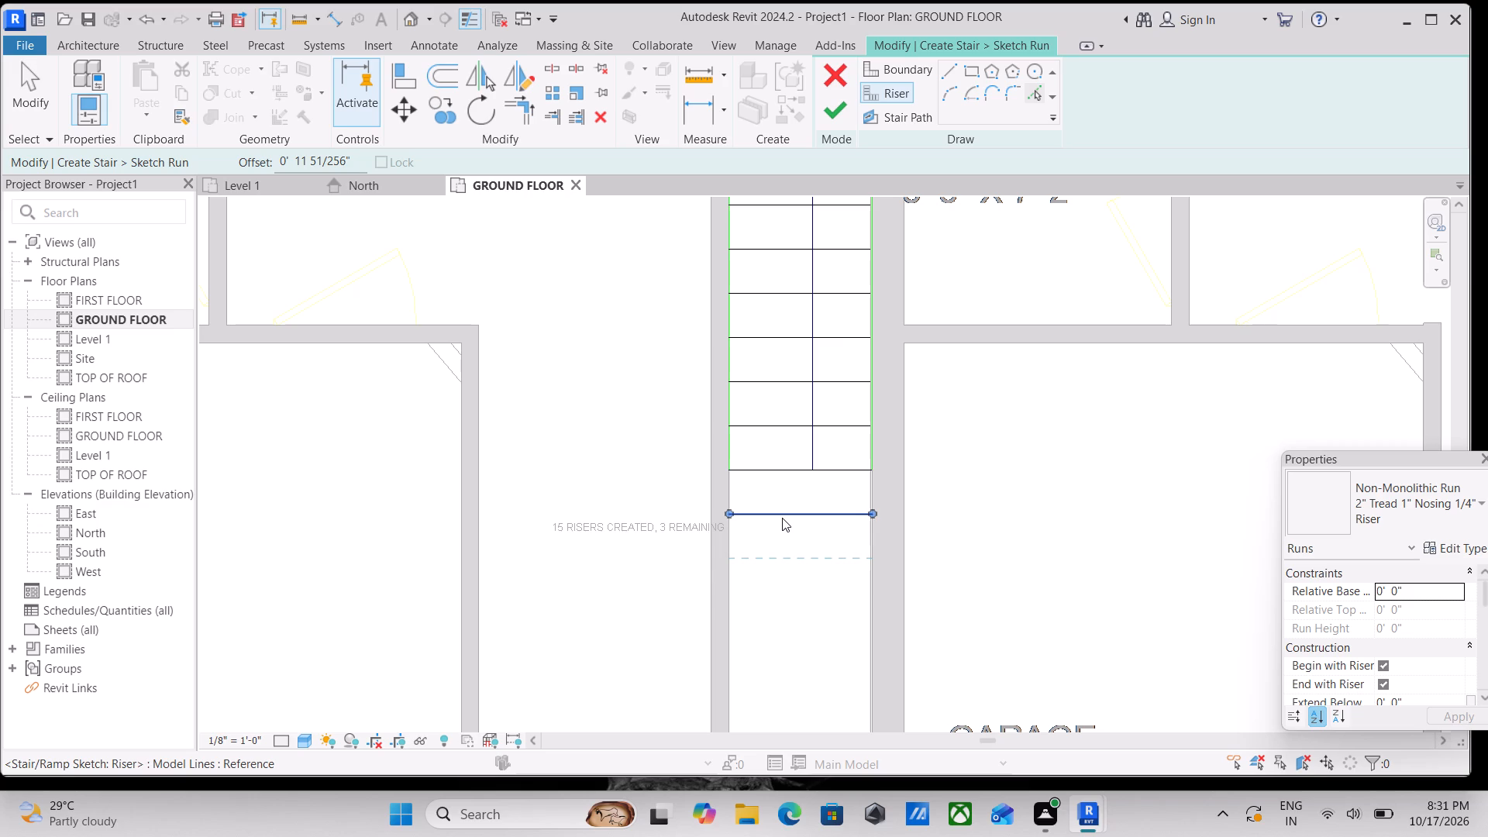
pyautogui.click(782, 518)
pyautogui.click(790, 560)
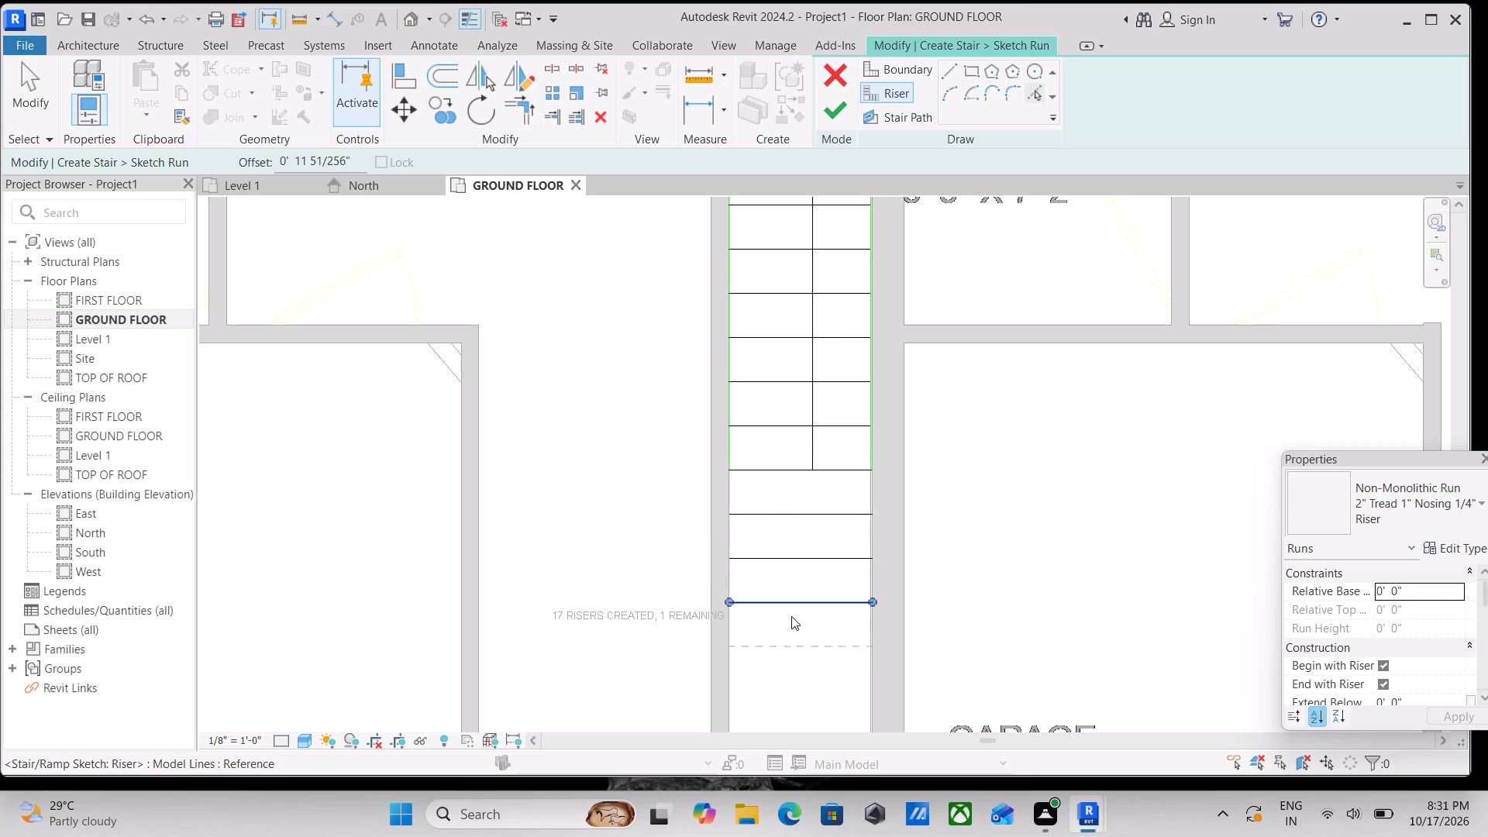
pyautogui.moveTo(794, 601); pyautogui.dragTo(805, 490, button='middle')
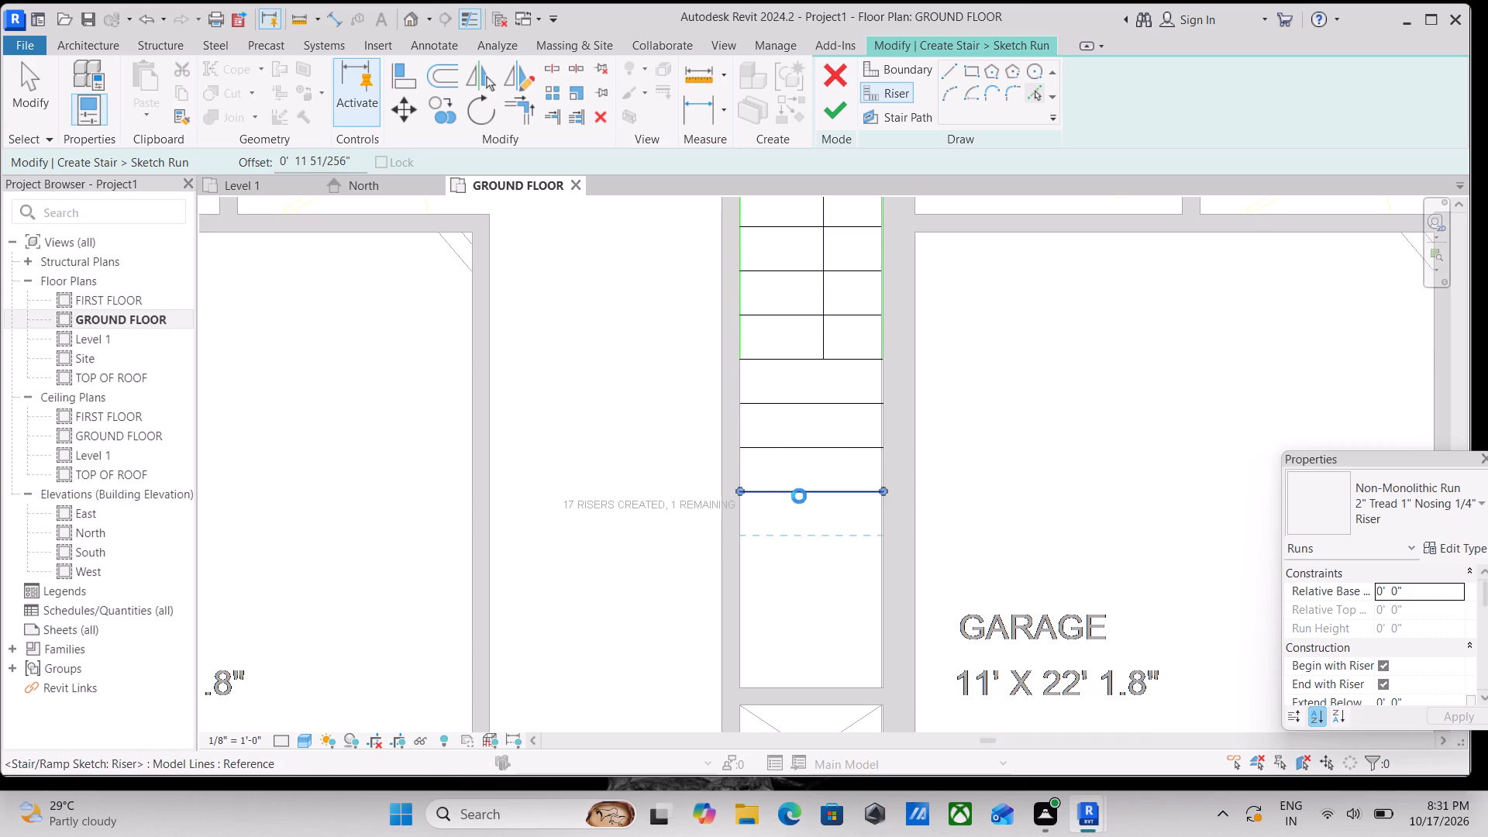
pyautogui.click(799, 497)
# Delete the stair path line running along the long flight.
pyautogui.click(897, 104)
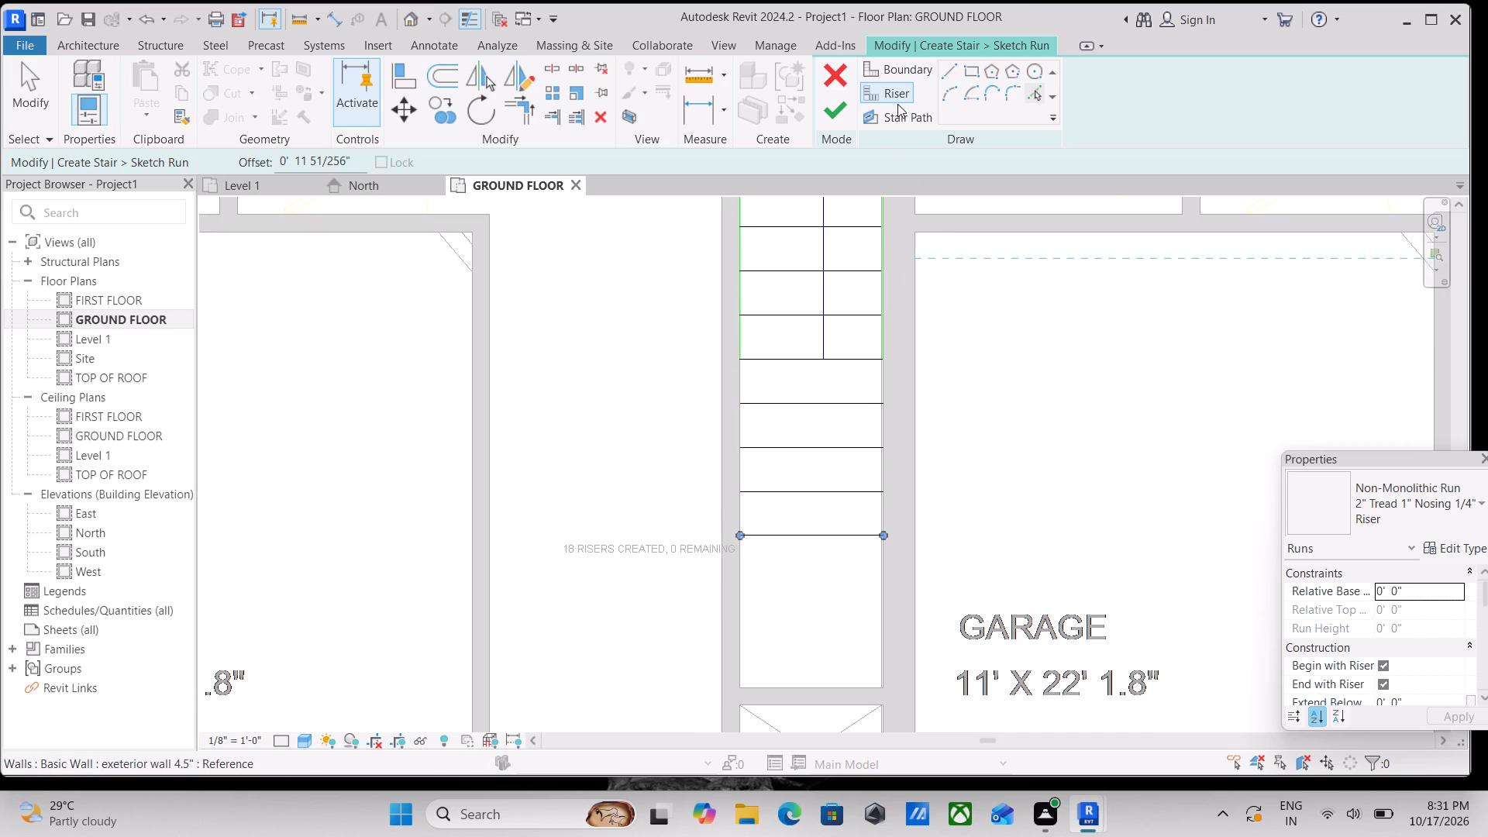
pyautogui.click(901, 119)
pyautogui.press('Escape')
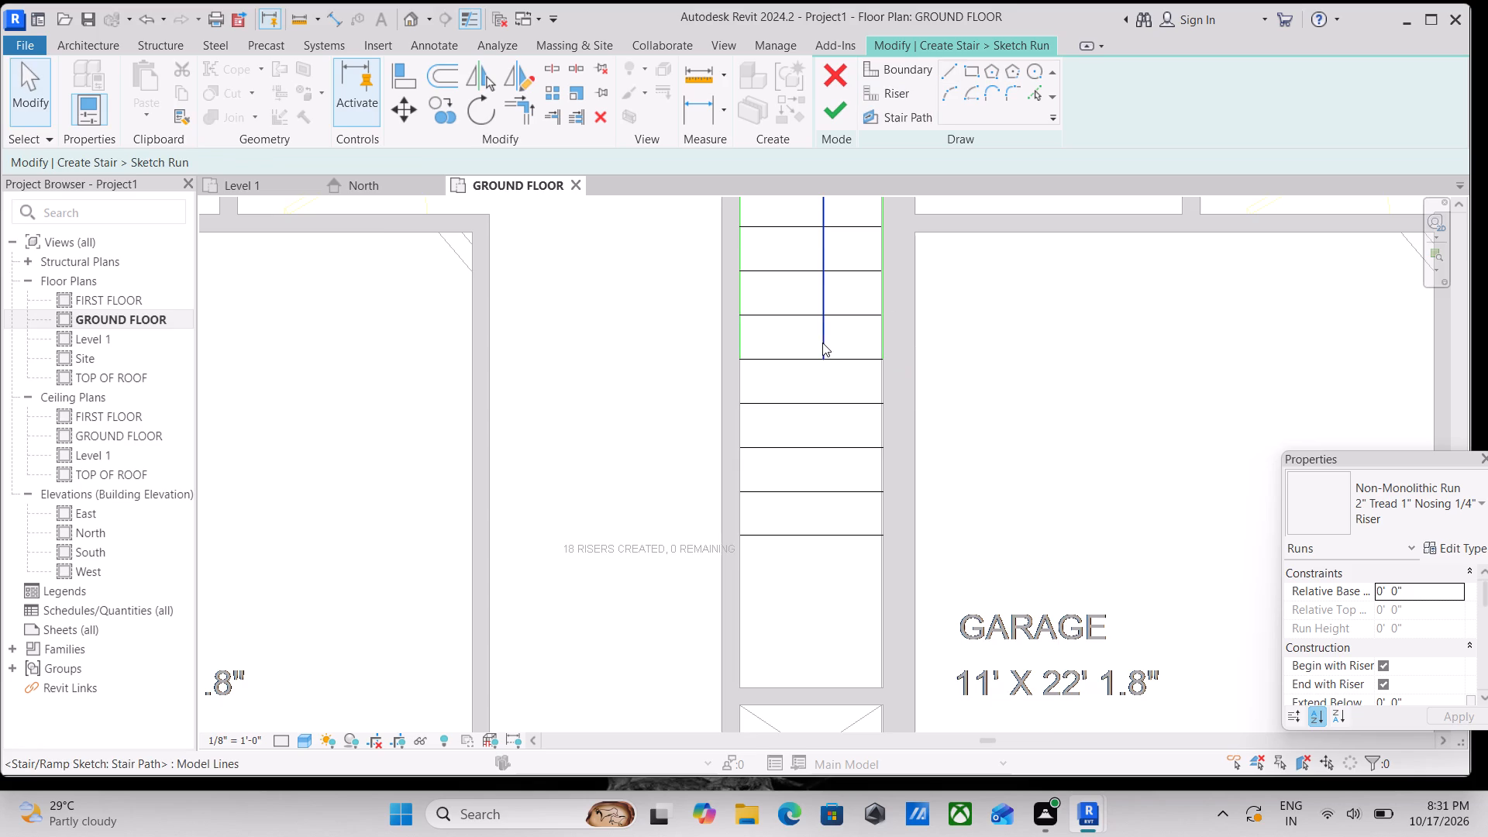
pyautogui.scroll(1, 823, 343)
pyautogui.rightClick(823, 343)
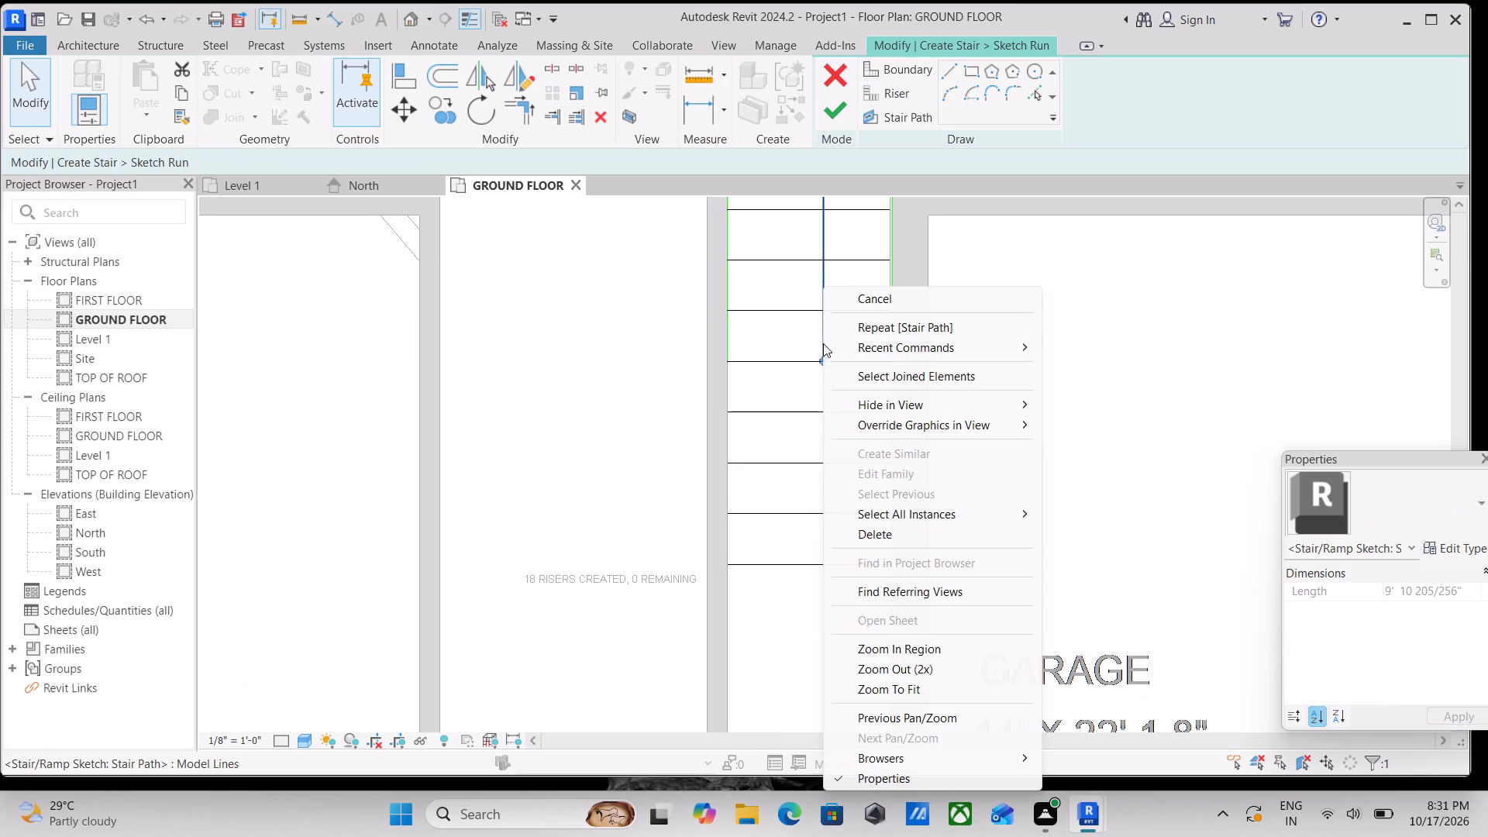
pyautogui.click(872, 529)
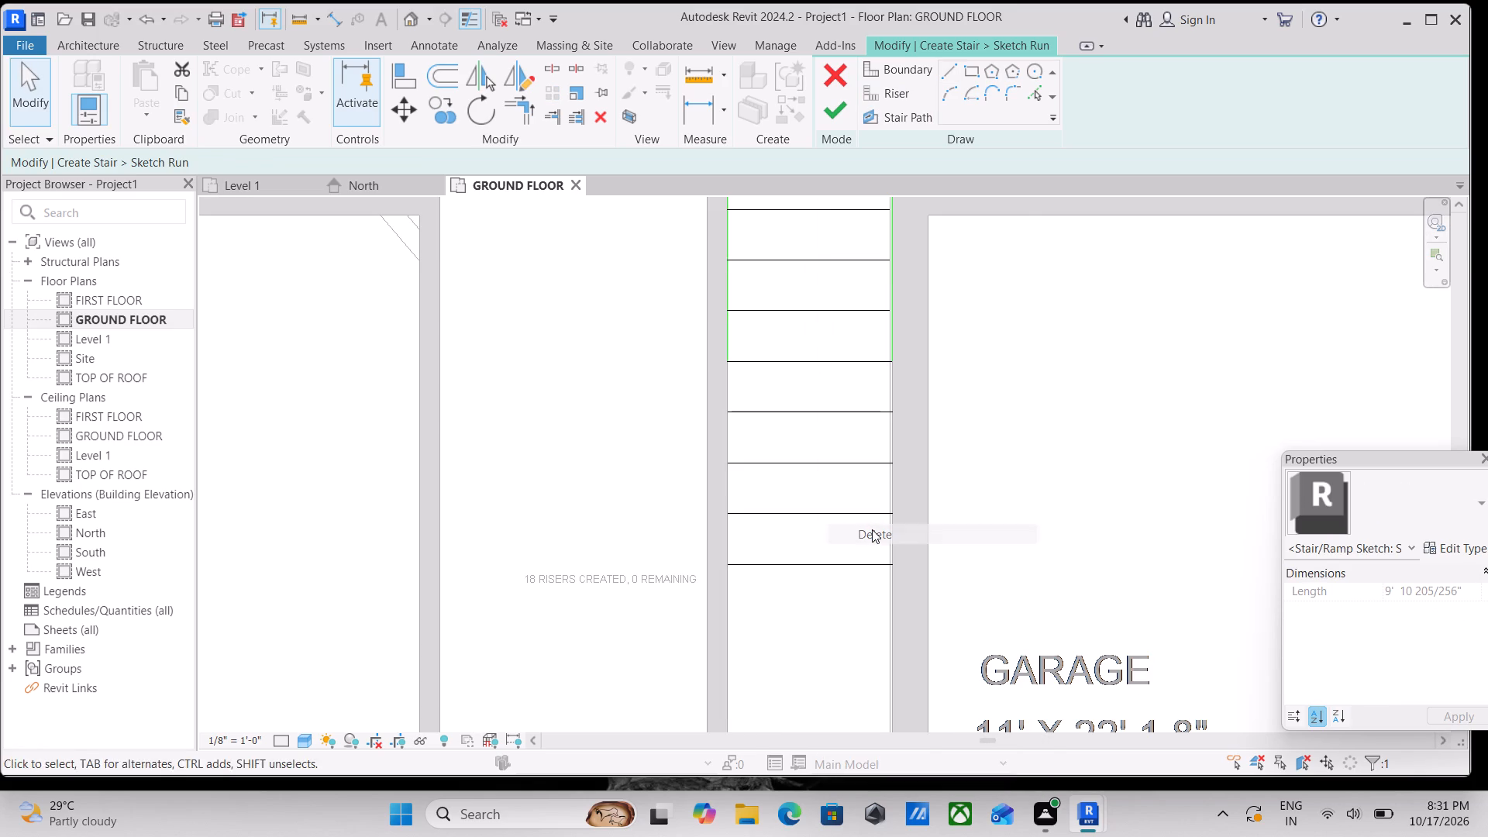
pyautogui.press('Escape')
# Extend the inner stair boundary along the 4.5" wall to the end of the last added riser.
pyautogui.scroll(2, 739, 363)
pyautogui.press('Escape')
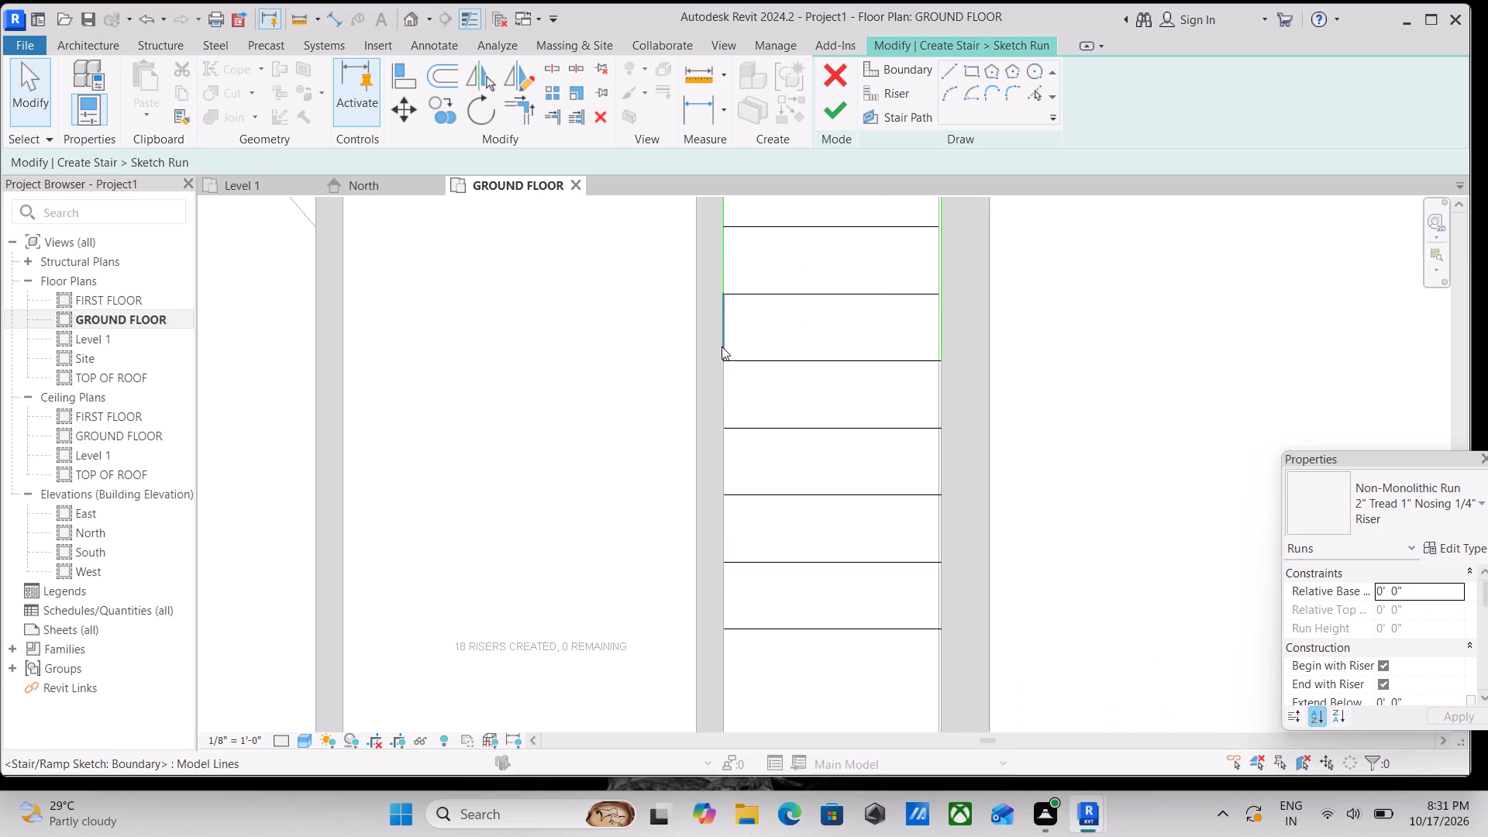
pyautogui.click(722, 346)
pyautogui.moveTo(721, 361); pyautogui.dragTo(729, 402)
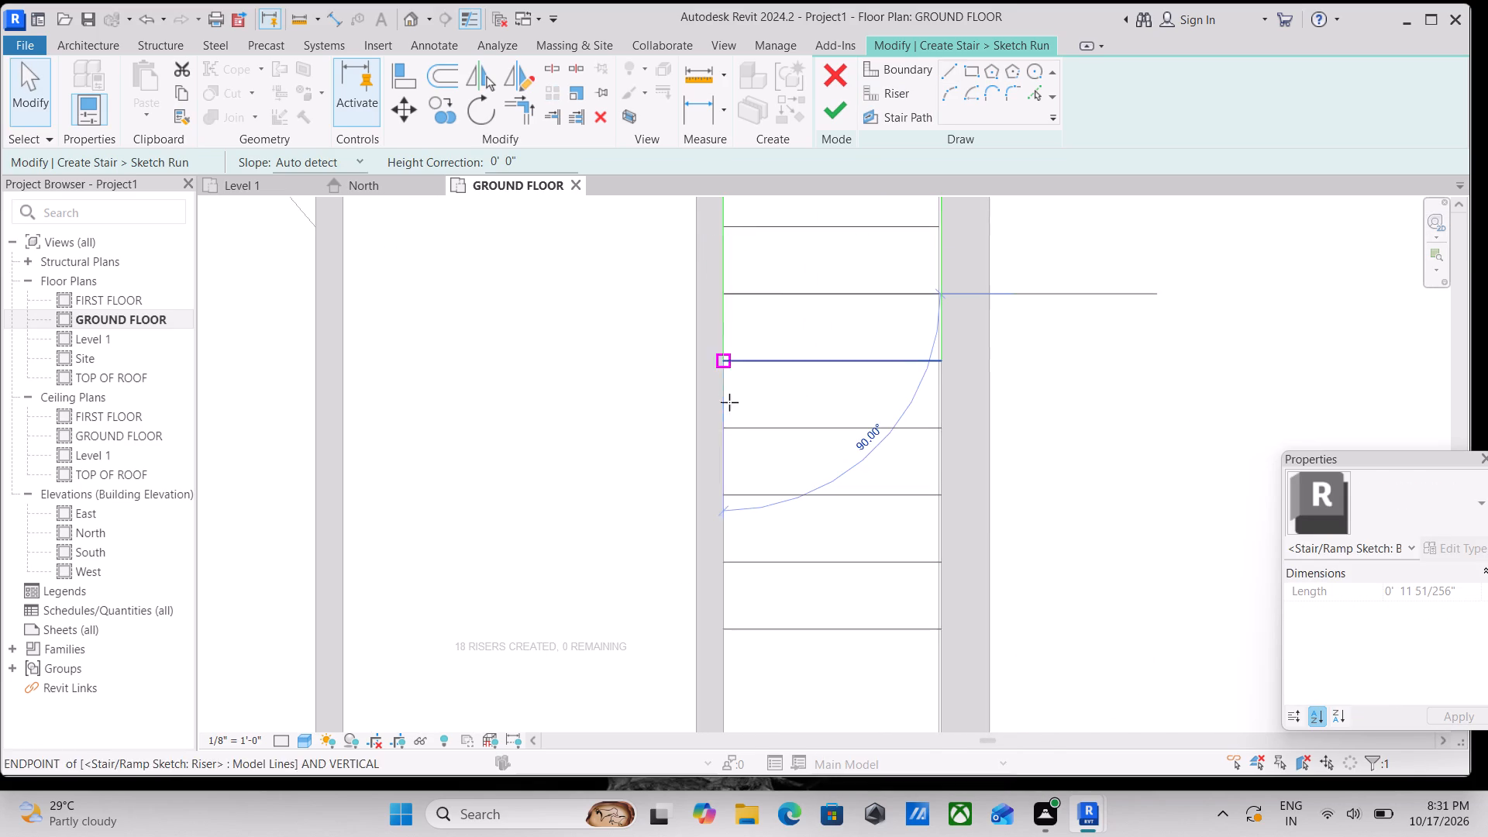
pyautogui.moveTo(729, 402); pyautogui.dragTo(725, 625)
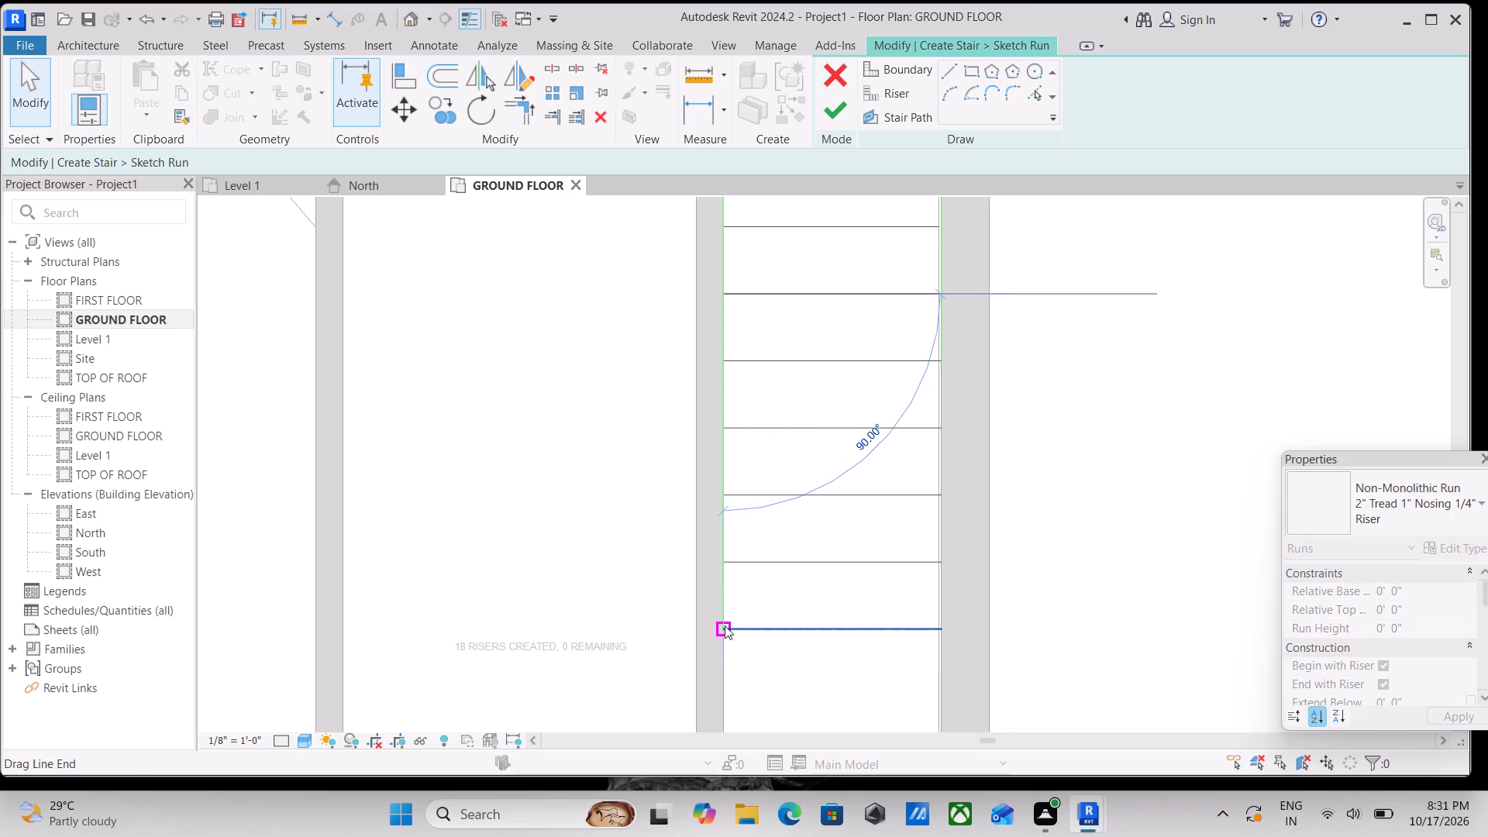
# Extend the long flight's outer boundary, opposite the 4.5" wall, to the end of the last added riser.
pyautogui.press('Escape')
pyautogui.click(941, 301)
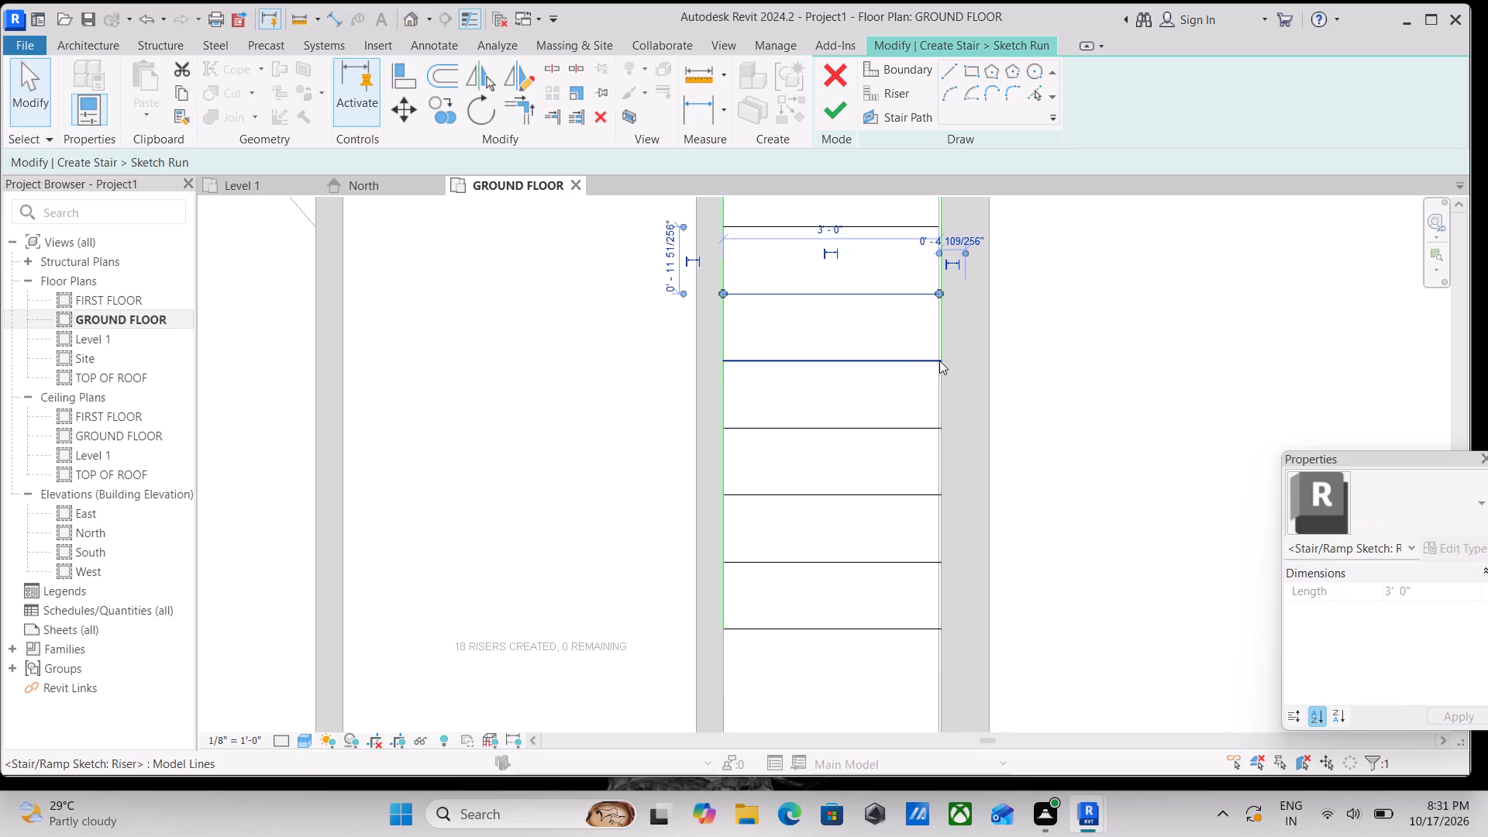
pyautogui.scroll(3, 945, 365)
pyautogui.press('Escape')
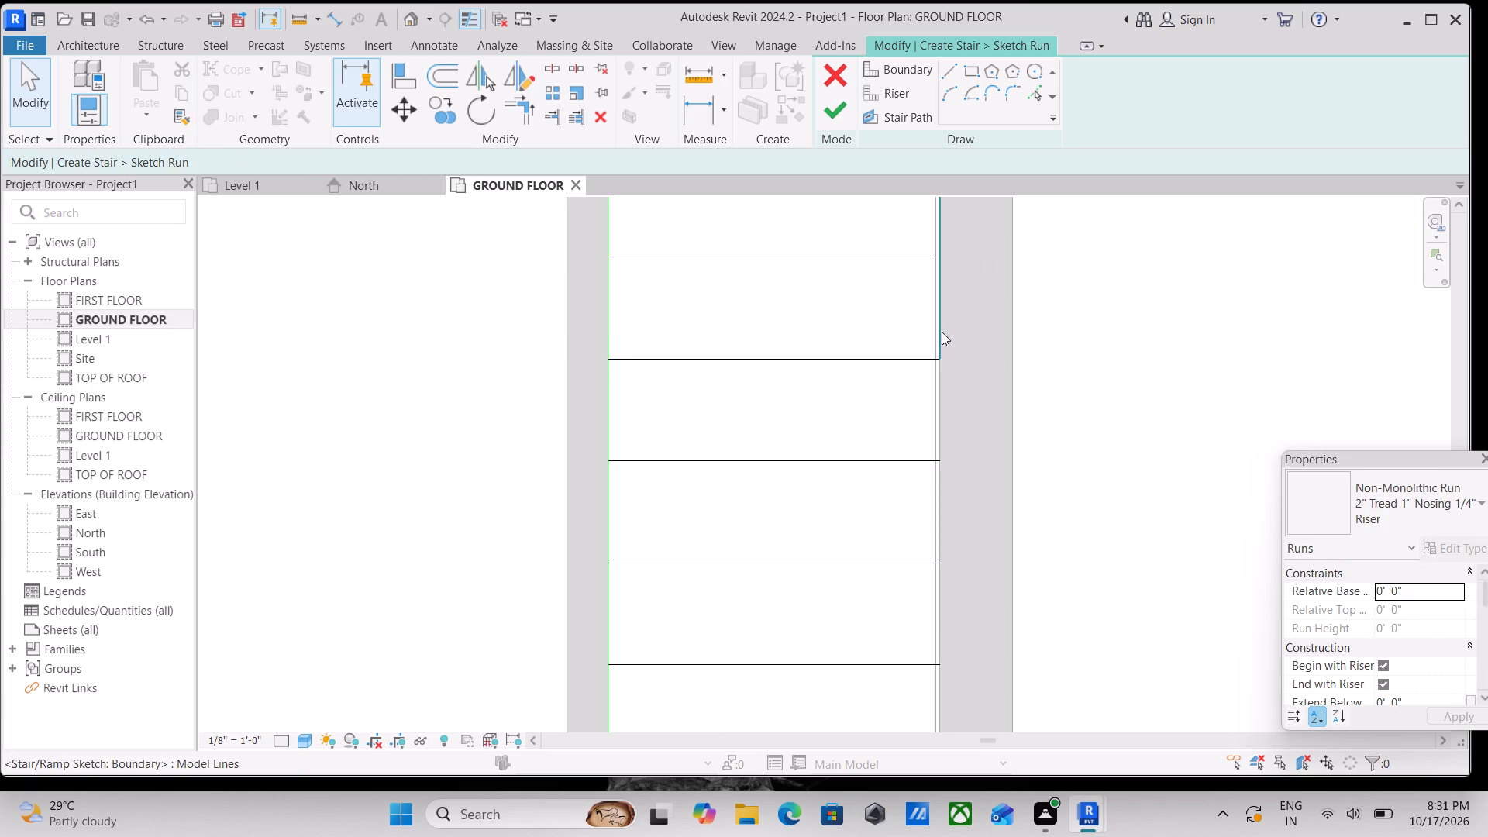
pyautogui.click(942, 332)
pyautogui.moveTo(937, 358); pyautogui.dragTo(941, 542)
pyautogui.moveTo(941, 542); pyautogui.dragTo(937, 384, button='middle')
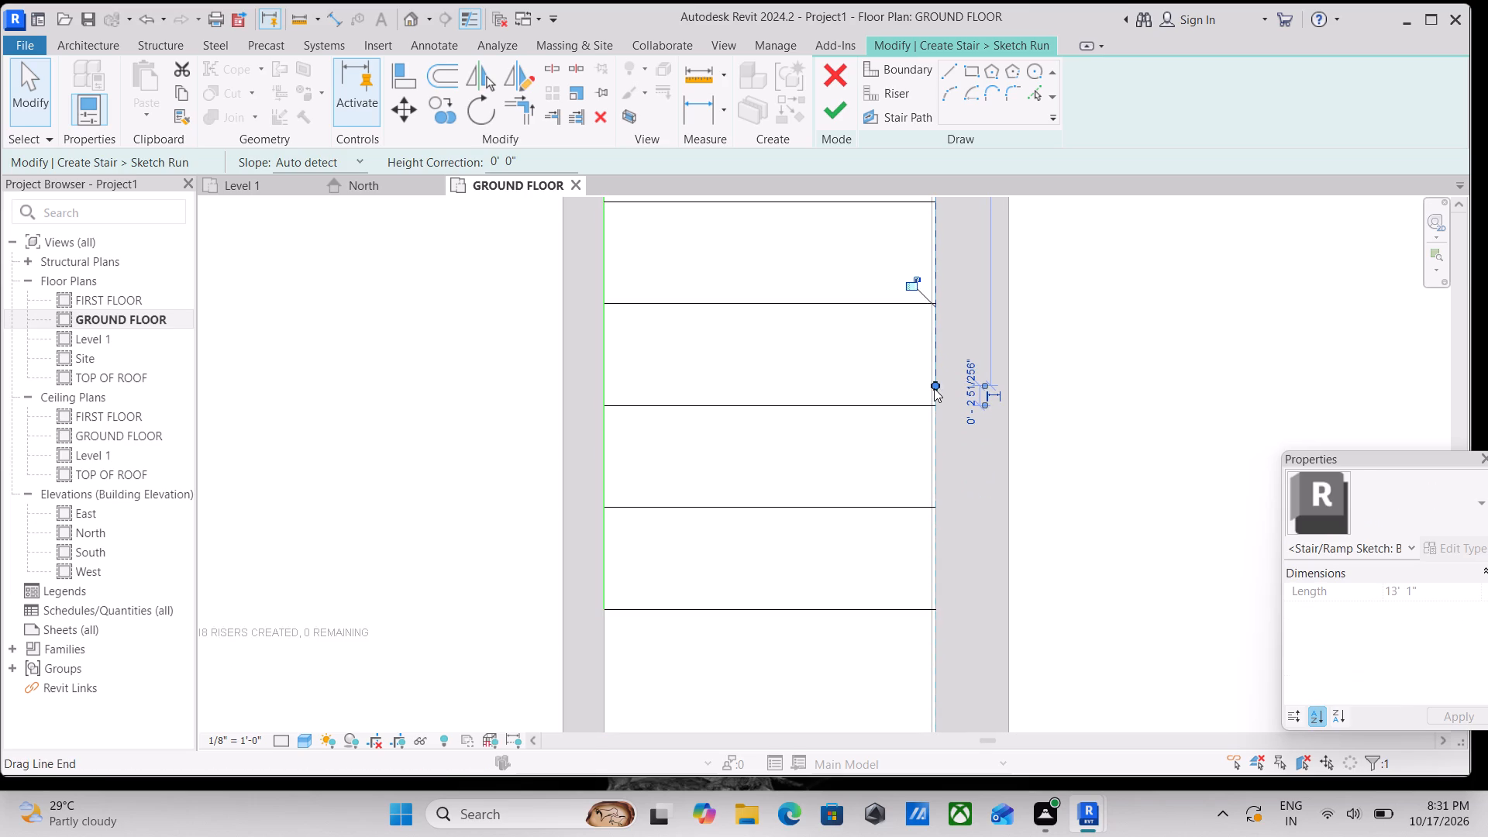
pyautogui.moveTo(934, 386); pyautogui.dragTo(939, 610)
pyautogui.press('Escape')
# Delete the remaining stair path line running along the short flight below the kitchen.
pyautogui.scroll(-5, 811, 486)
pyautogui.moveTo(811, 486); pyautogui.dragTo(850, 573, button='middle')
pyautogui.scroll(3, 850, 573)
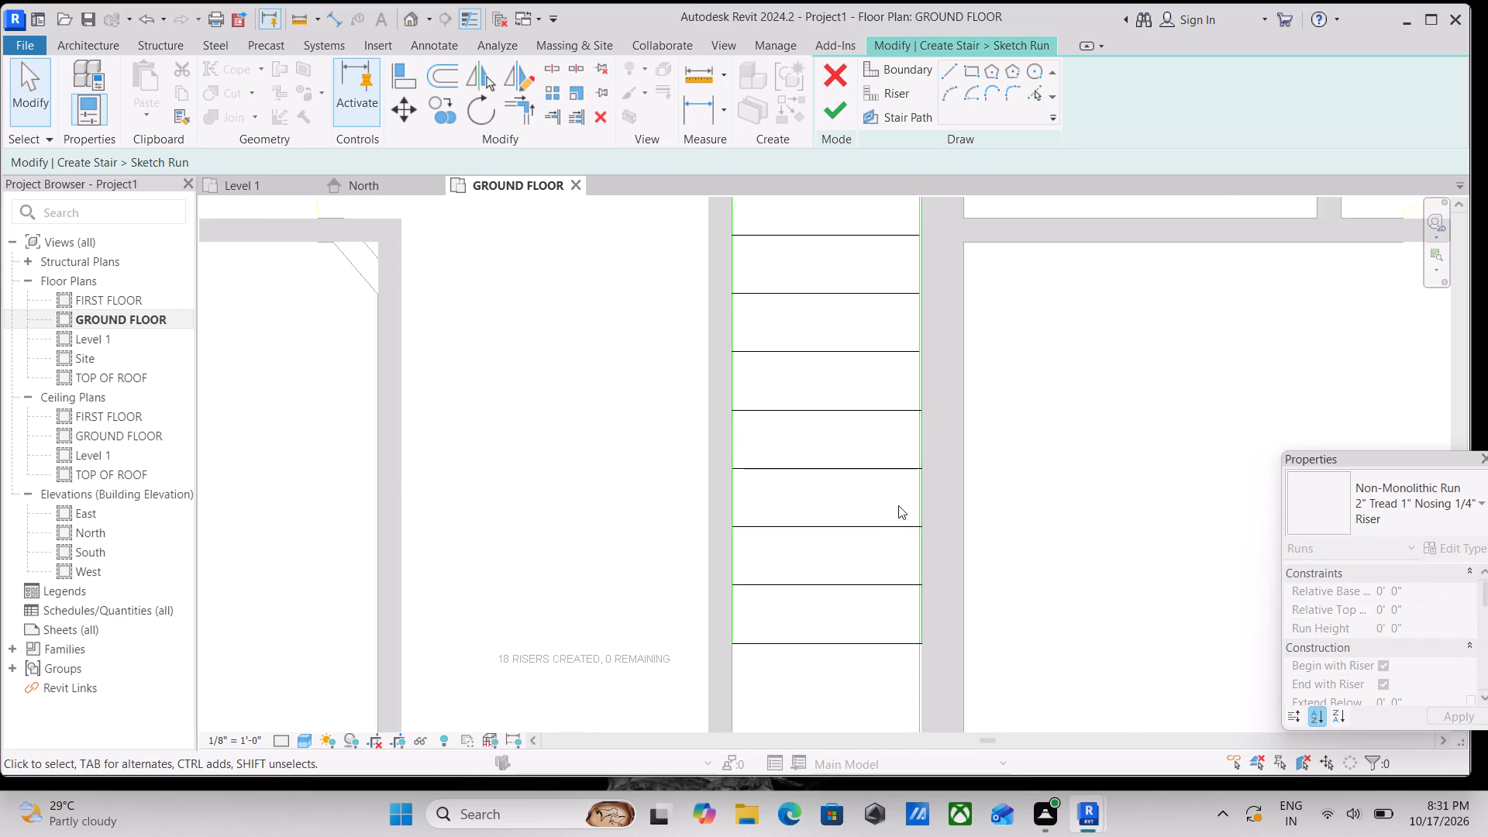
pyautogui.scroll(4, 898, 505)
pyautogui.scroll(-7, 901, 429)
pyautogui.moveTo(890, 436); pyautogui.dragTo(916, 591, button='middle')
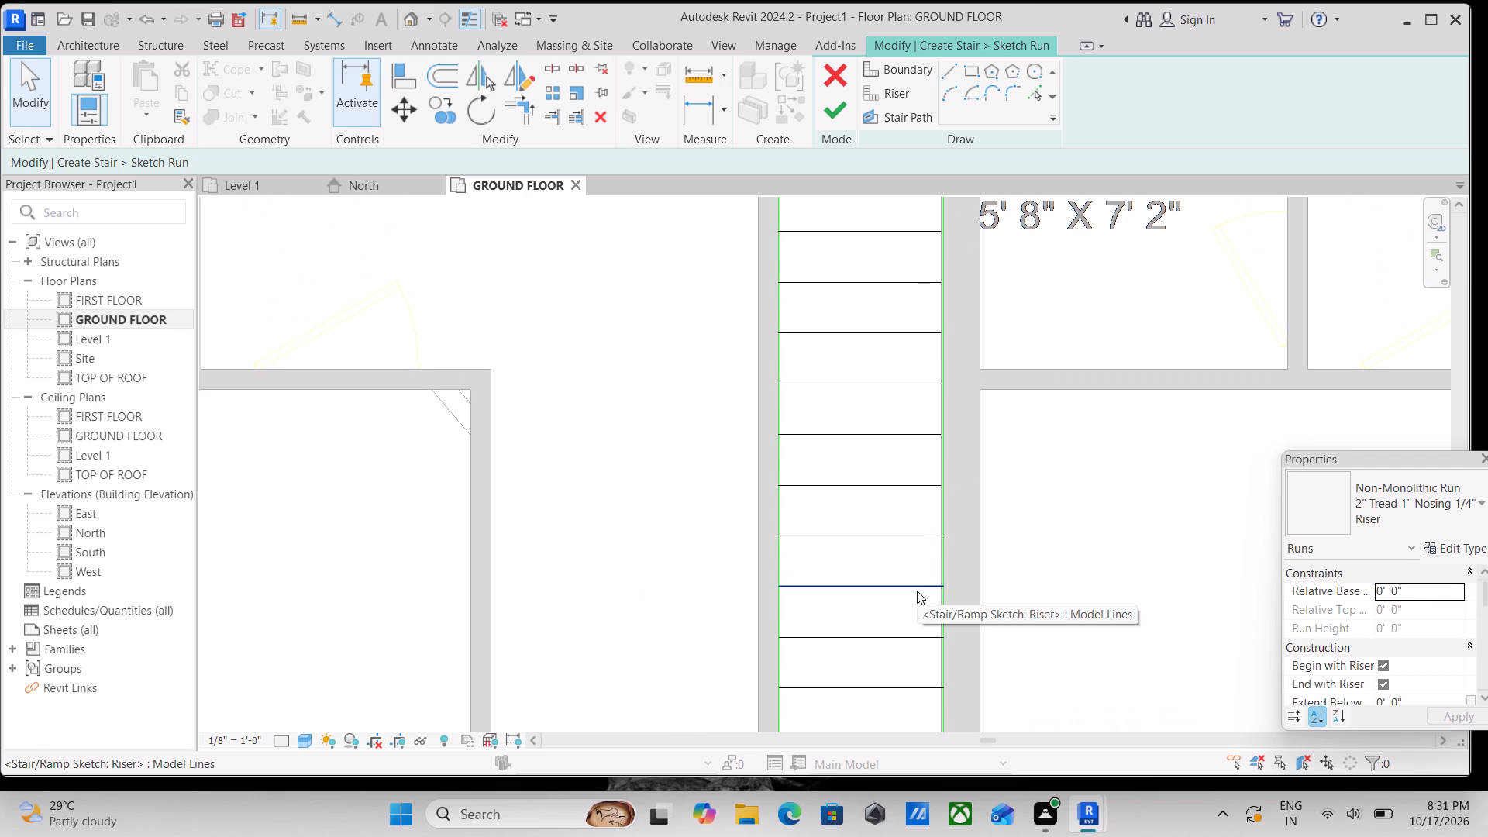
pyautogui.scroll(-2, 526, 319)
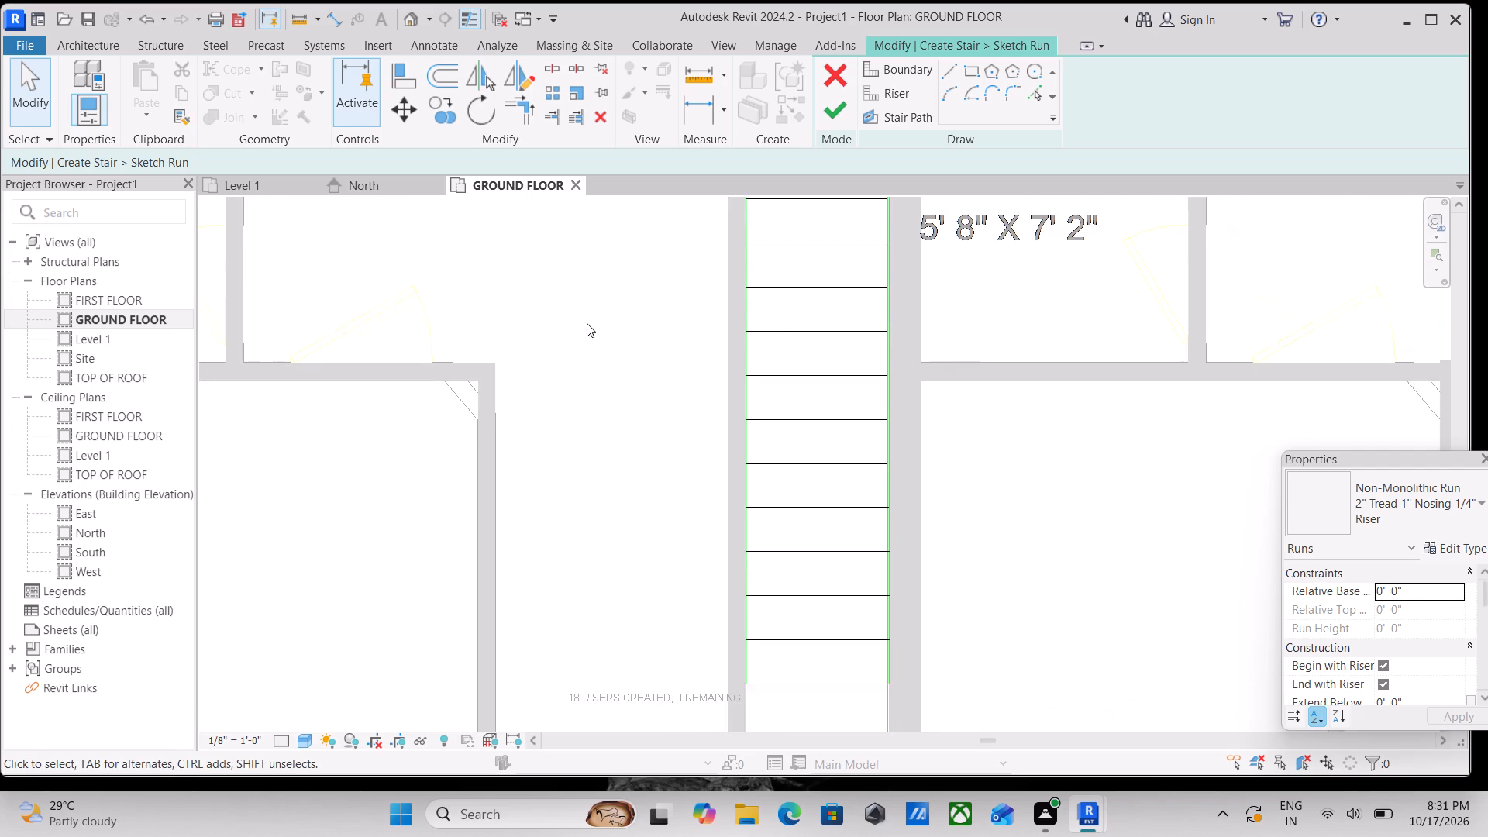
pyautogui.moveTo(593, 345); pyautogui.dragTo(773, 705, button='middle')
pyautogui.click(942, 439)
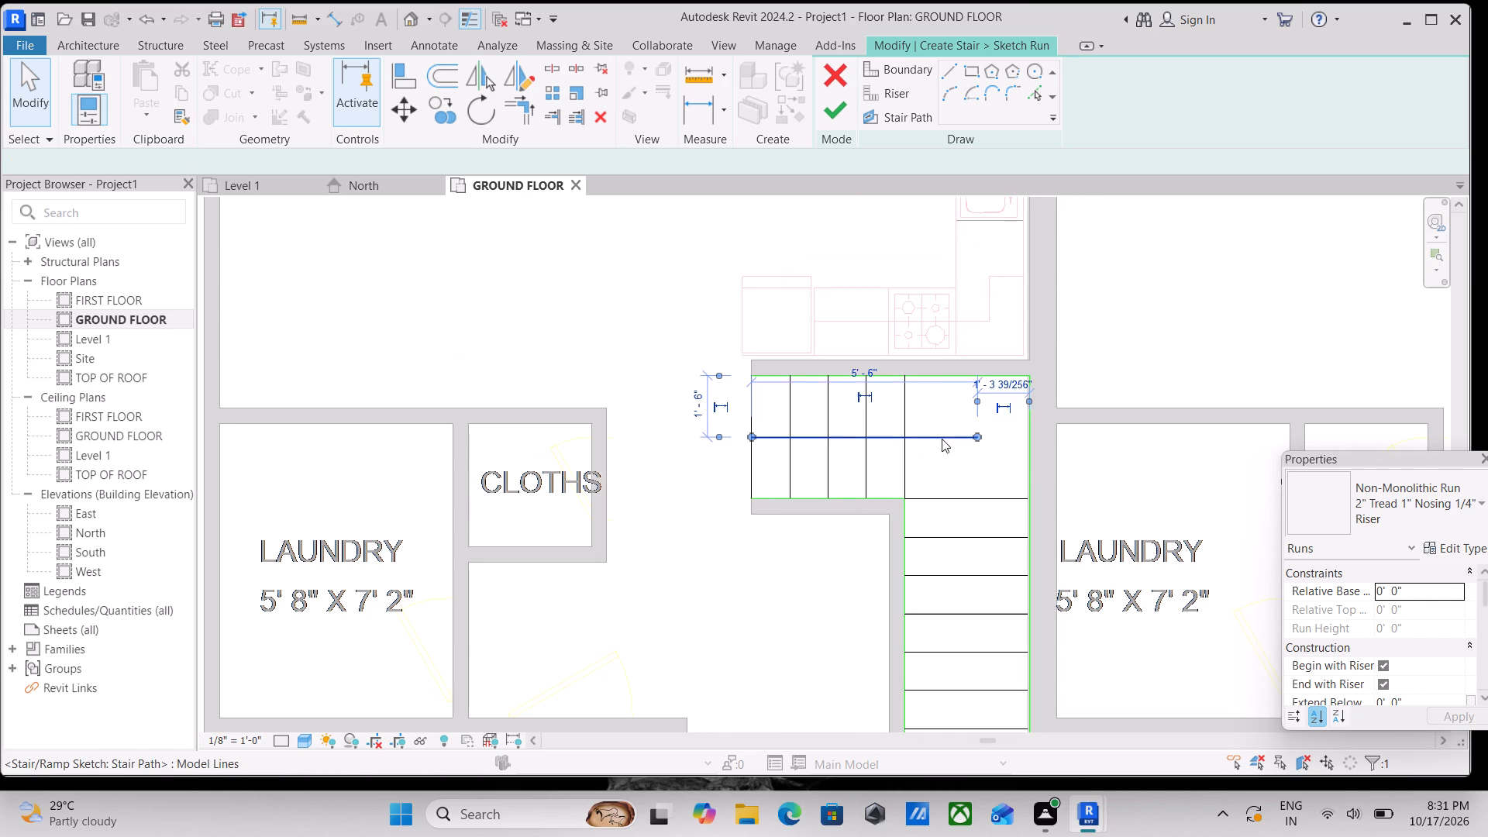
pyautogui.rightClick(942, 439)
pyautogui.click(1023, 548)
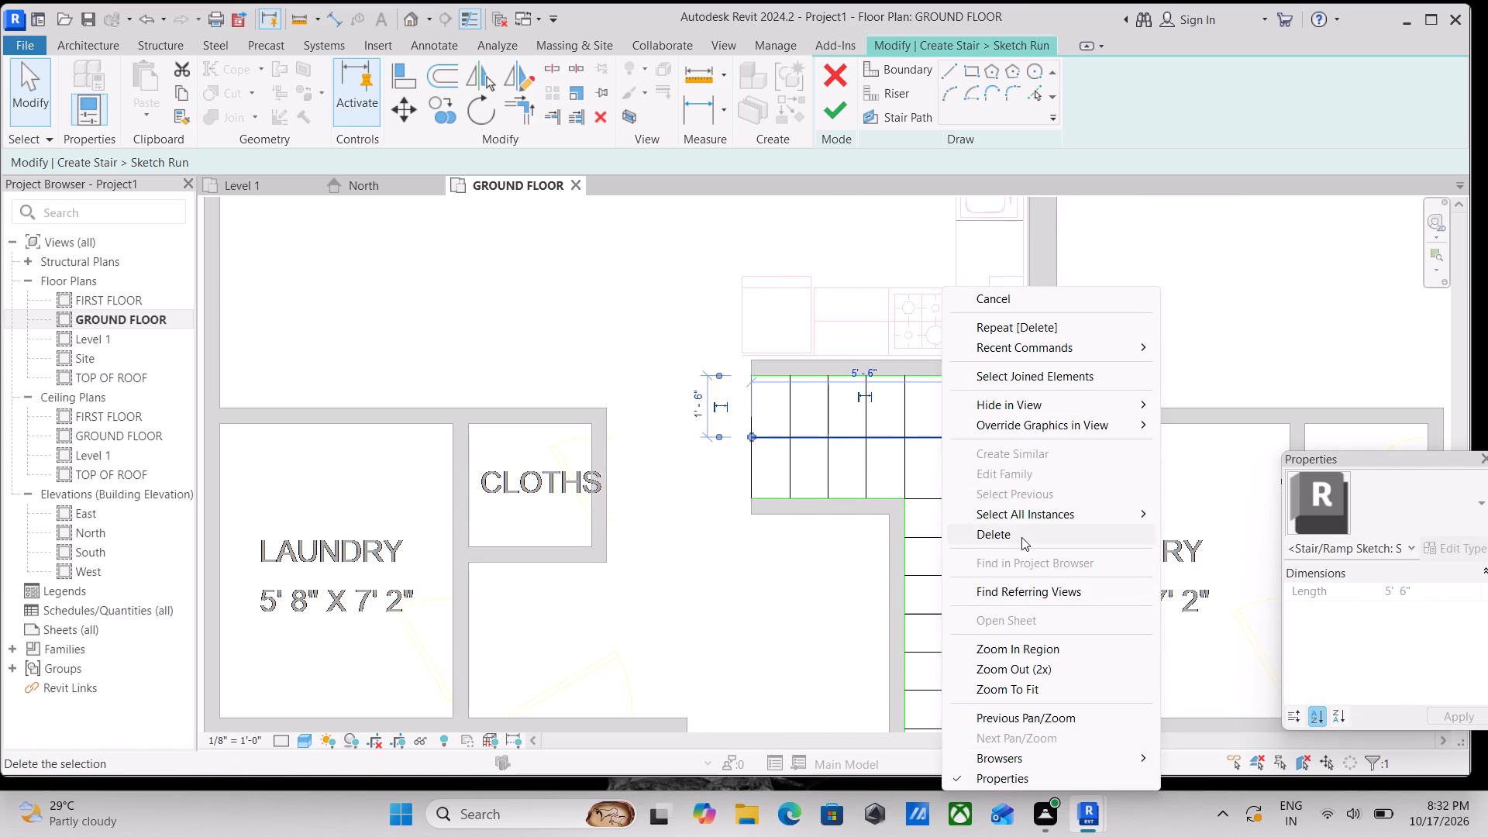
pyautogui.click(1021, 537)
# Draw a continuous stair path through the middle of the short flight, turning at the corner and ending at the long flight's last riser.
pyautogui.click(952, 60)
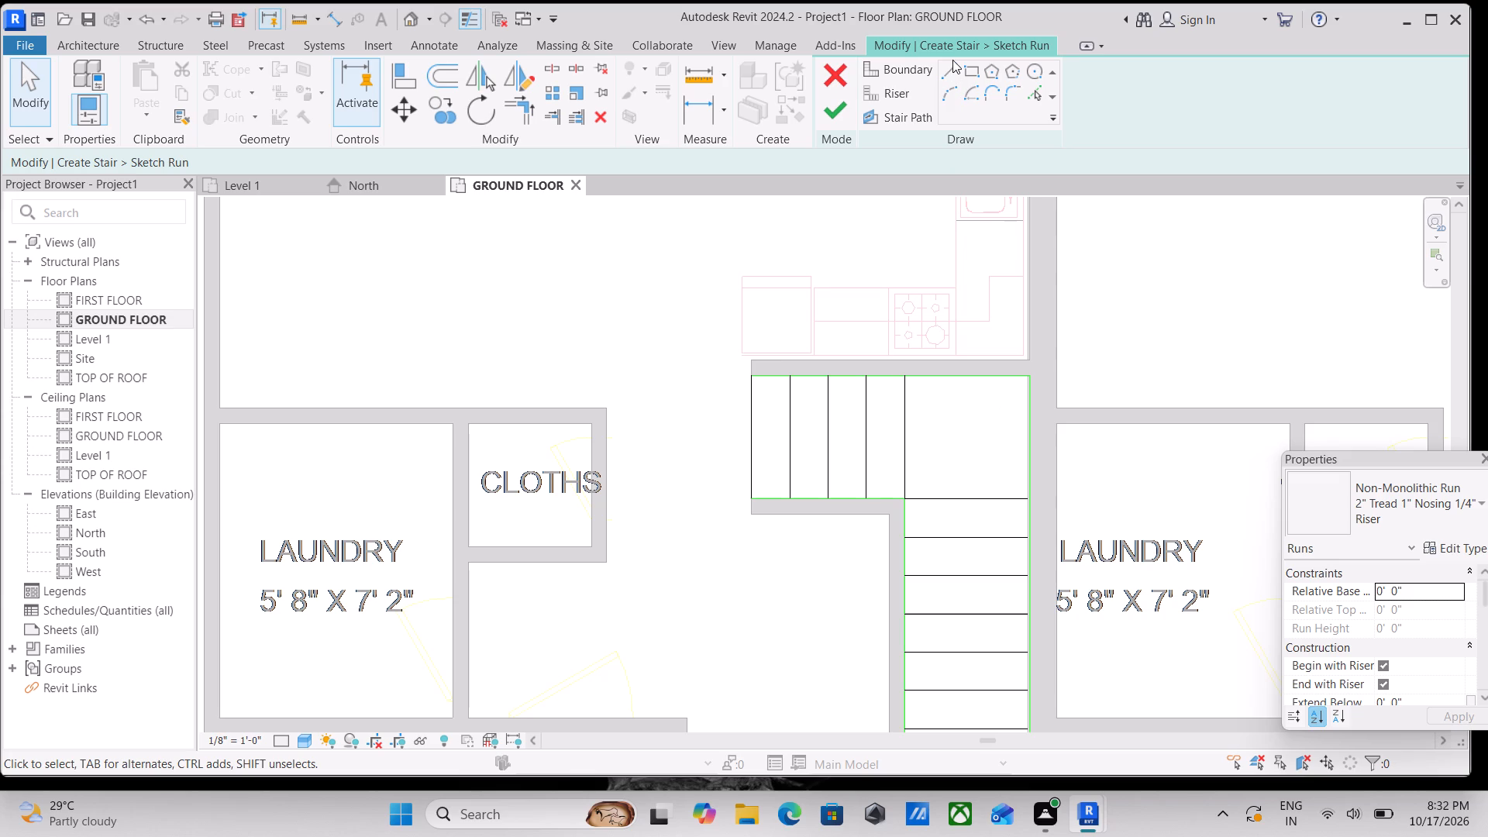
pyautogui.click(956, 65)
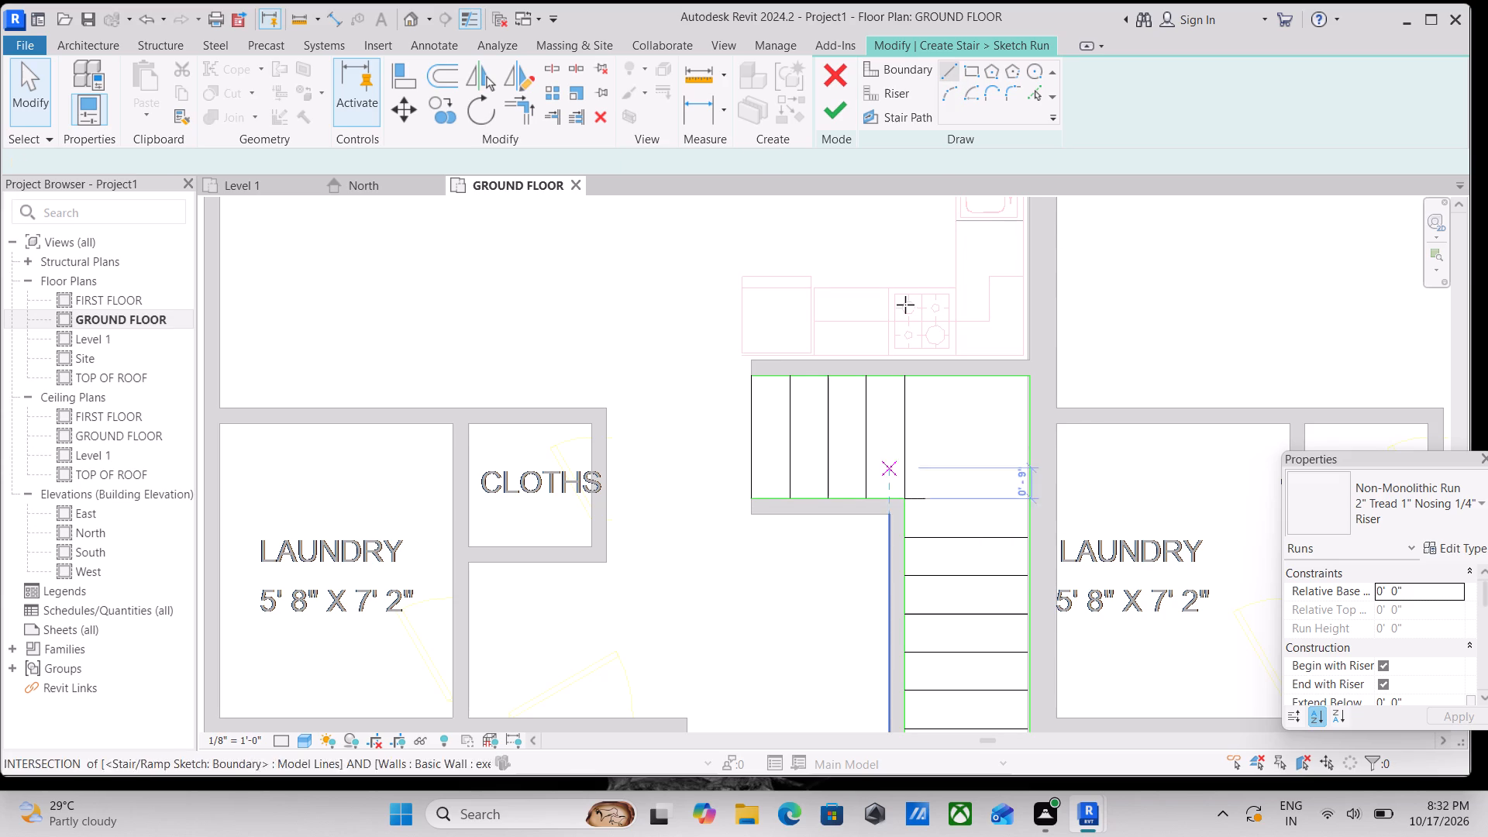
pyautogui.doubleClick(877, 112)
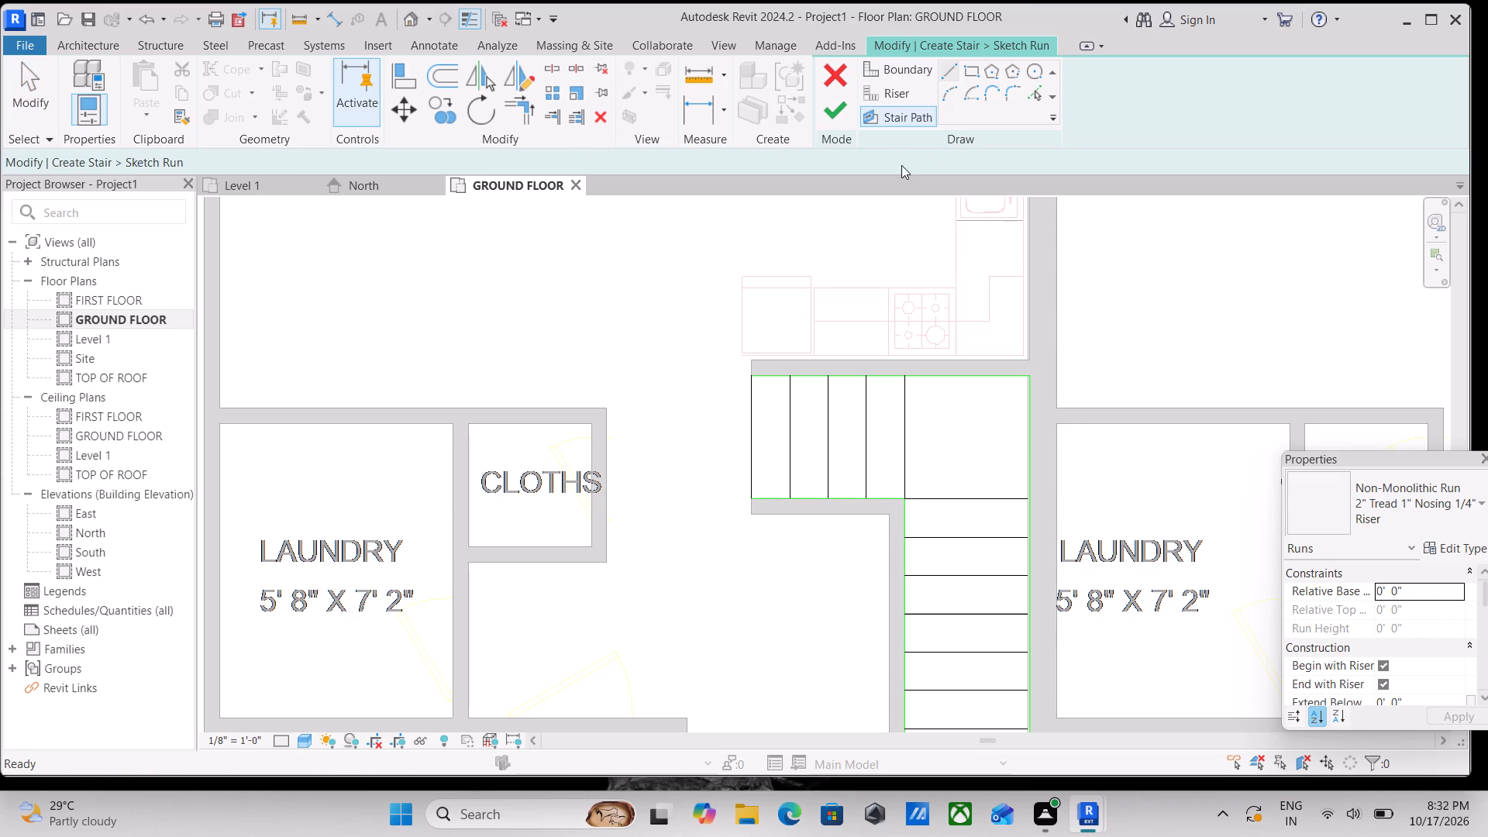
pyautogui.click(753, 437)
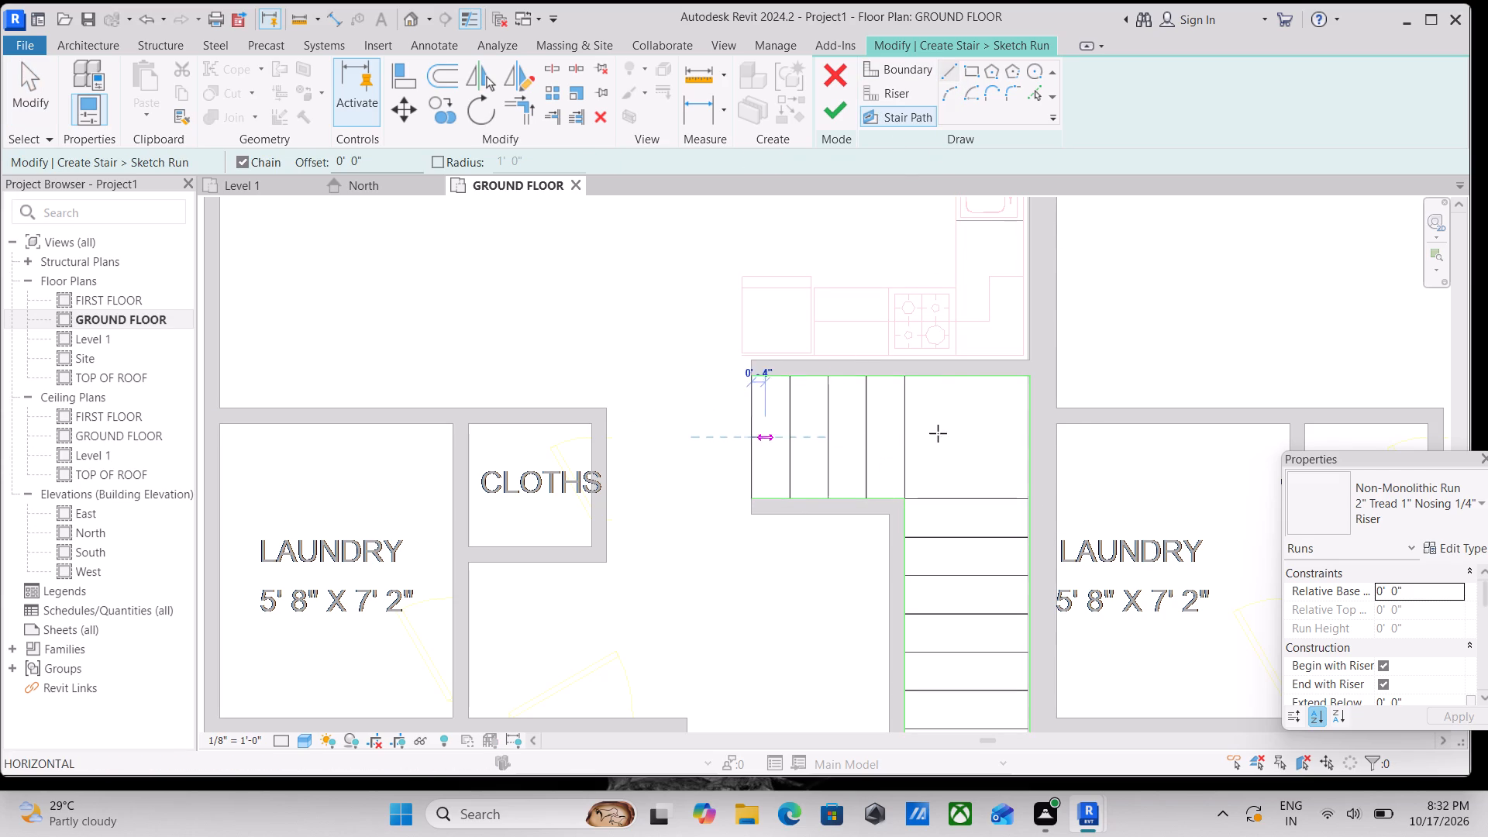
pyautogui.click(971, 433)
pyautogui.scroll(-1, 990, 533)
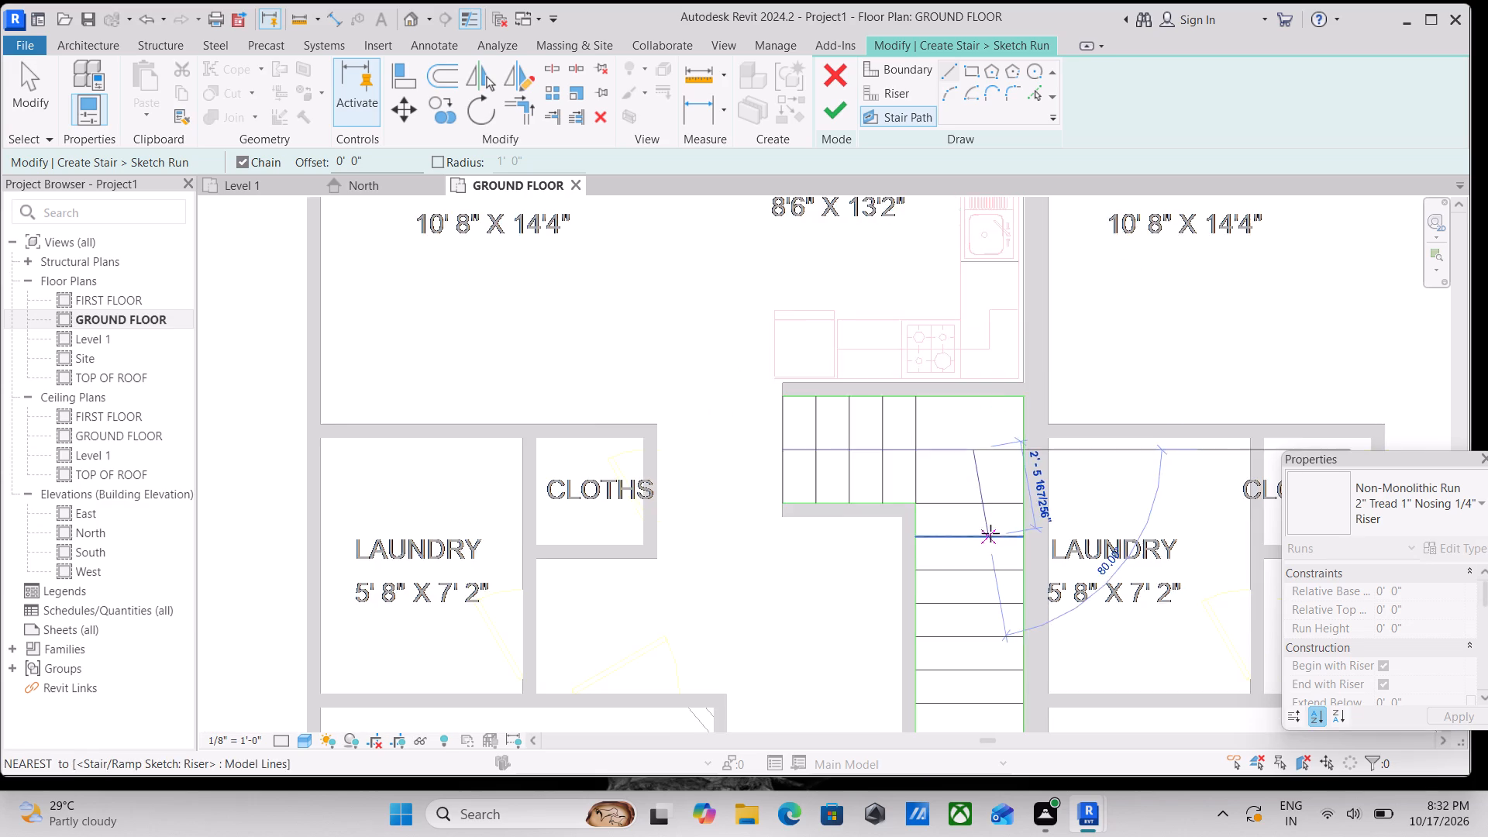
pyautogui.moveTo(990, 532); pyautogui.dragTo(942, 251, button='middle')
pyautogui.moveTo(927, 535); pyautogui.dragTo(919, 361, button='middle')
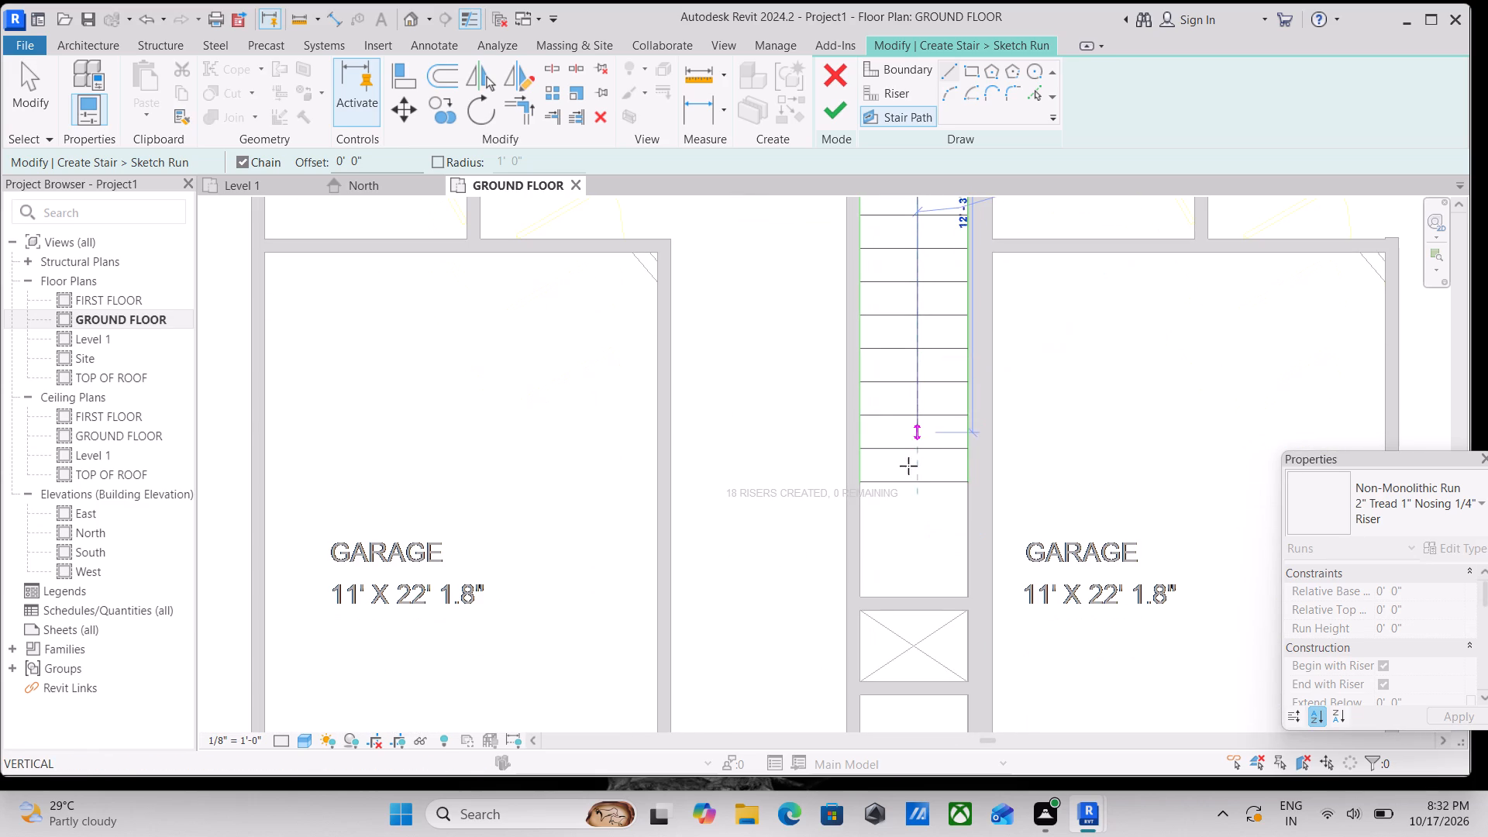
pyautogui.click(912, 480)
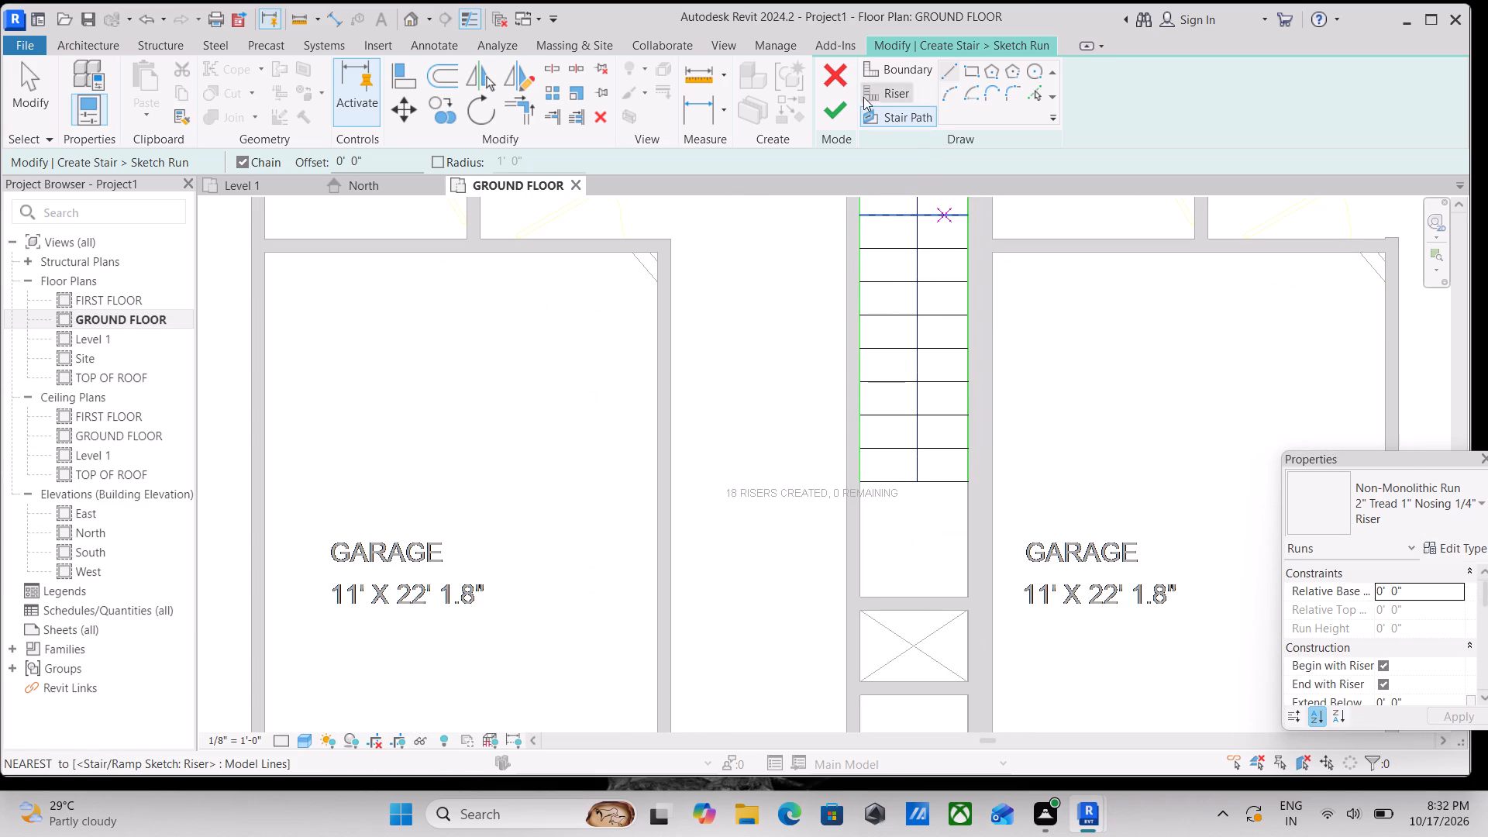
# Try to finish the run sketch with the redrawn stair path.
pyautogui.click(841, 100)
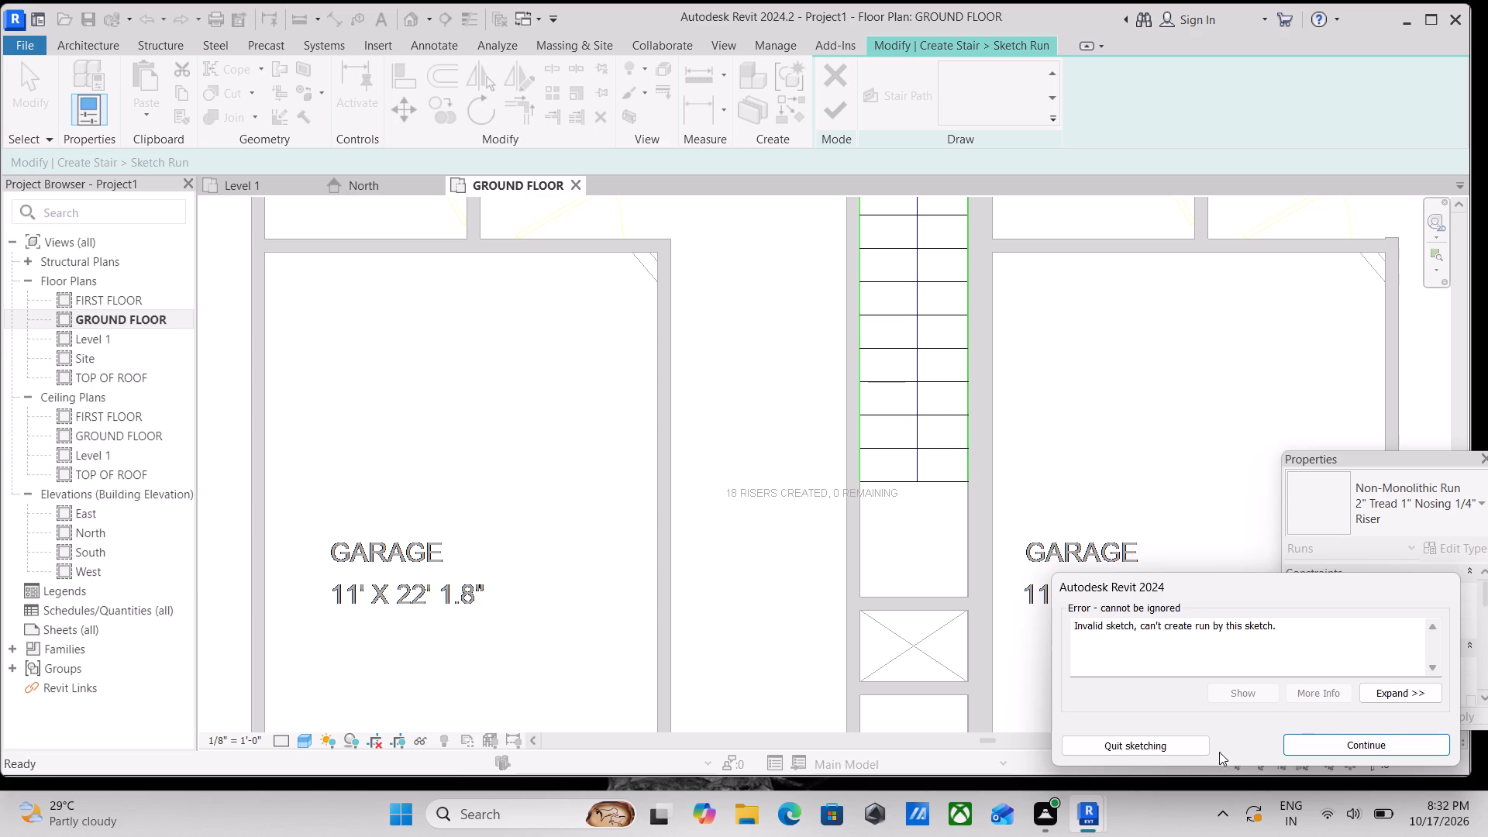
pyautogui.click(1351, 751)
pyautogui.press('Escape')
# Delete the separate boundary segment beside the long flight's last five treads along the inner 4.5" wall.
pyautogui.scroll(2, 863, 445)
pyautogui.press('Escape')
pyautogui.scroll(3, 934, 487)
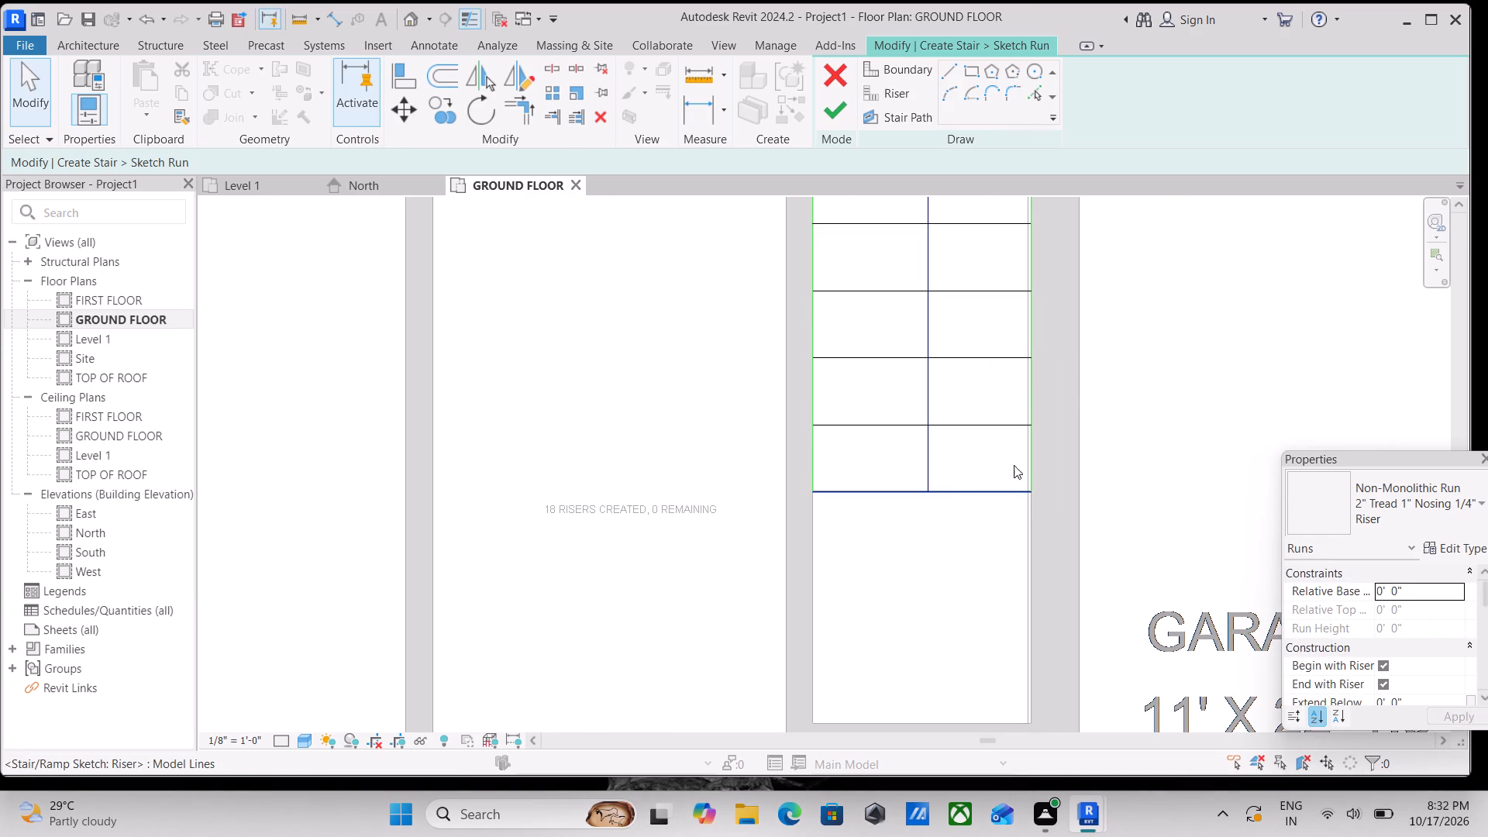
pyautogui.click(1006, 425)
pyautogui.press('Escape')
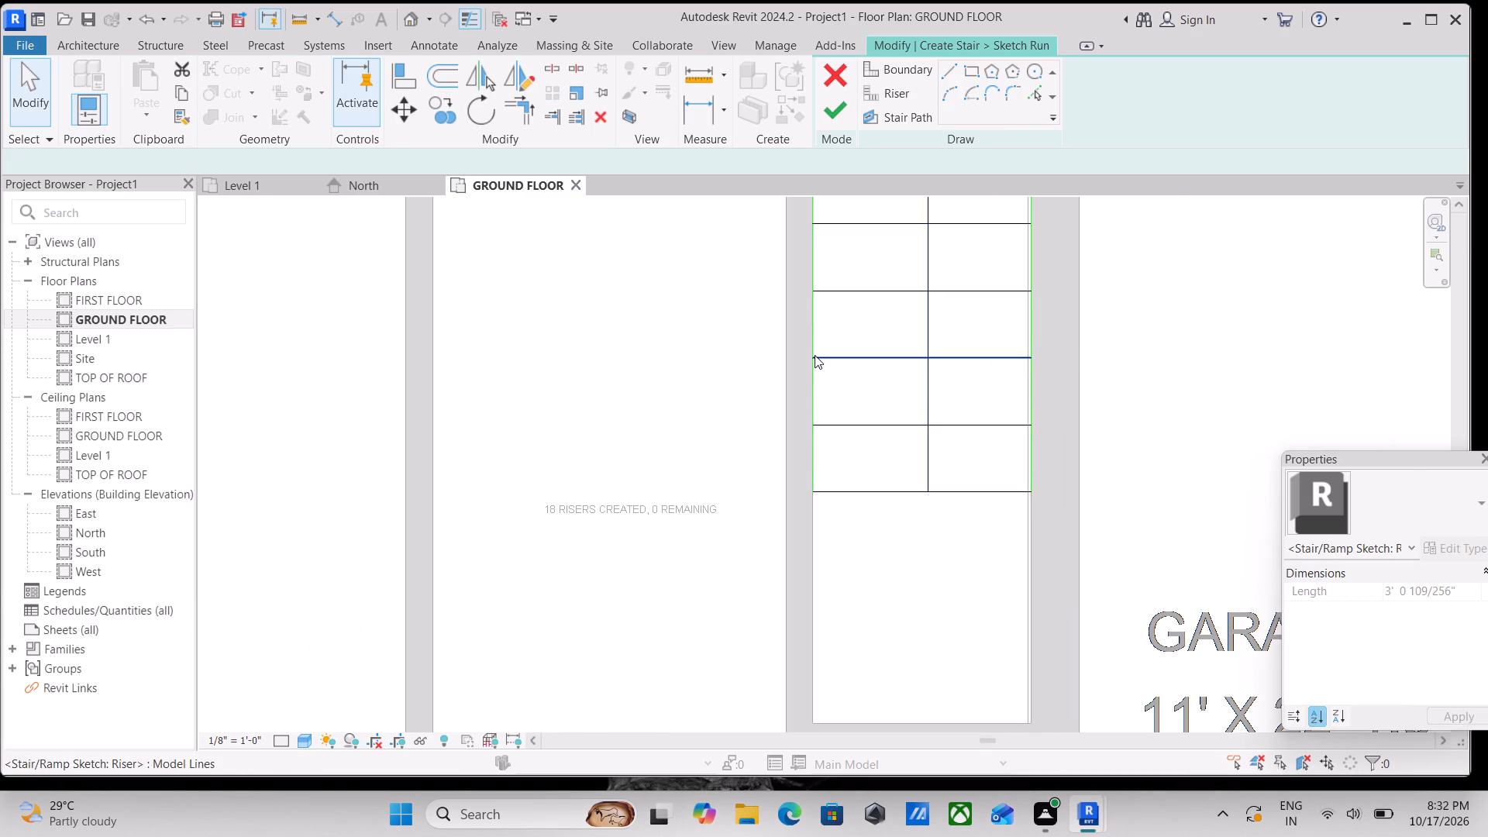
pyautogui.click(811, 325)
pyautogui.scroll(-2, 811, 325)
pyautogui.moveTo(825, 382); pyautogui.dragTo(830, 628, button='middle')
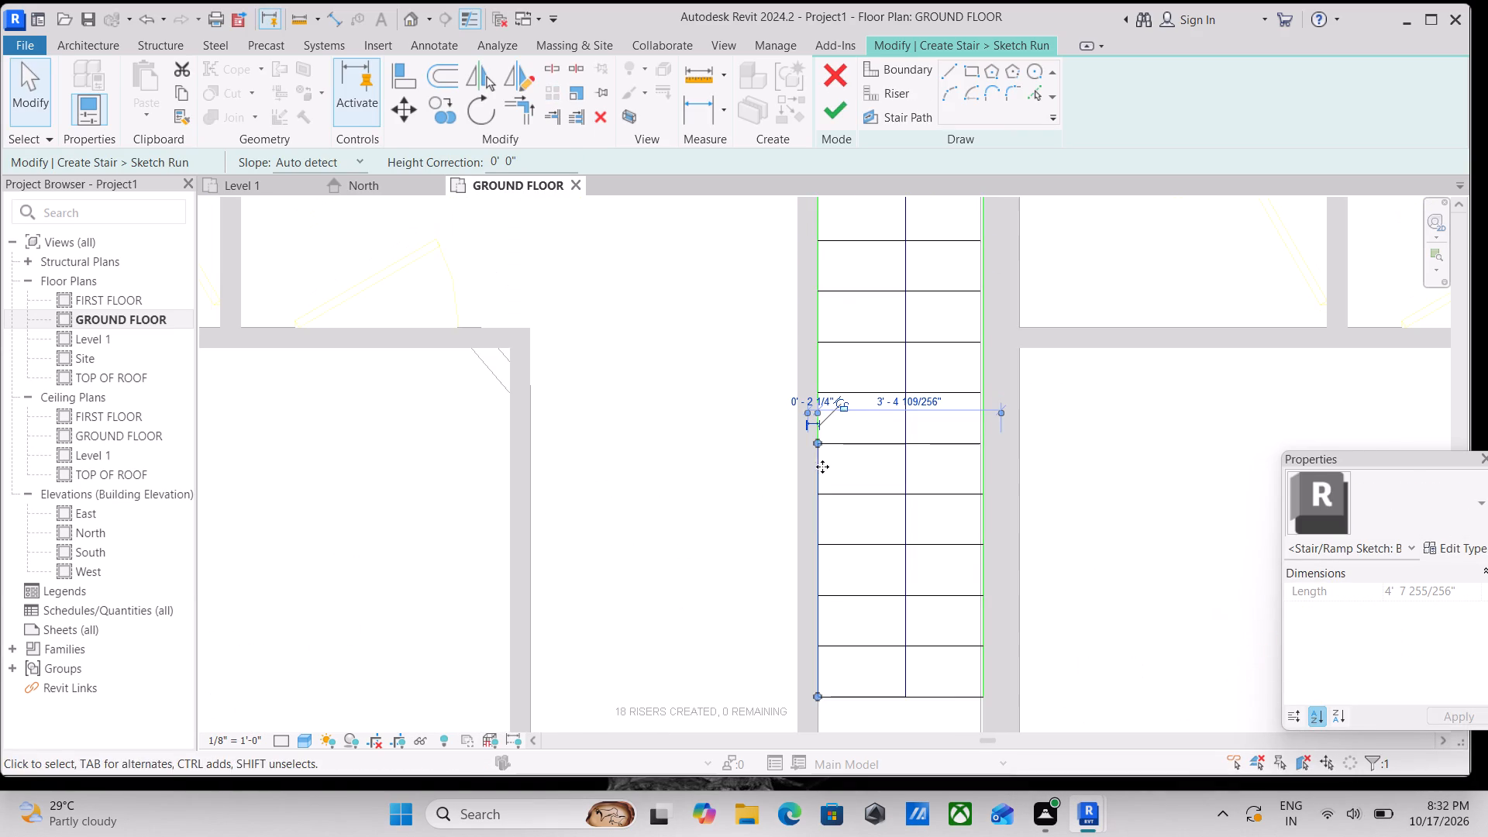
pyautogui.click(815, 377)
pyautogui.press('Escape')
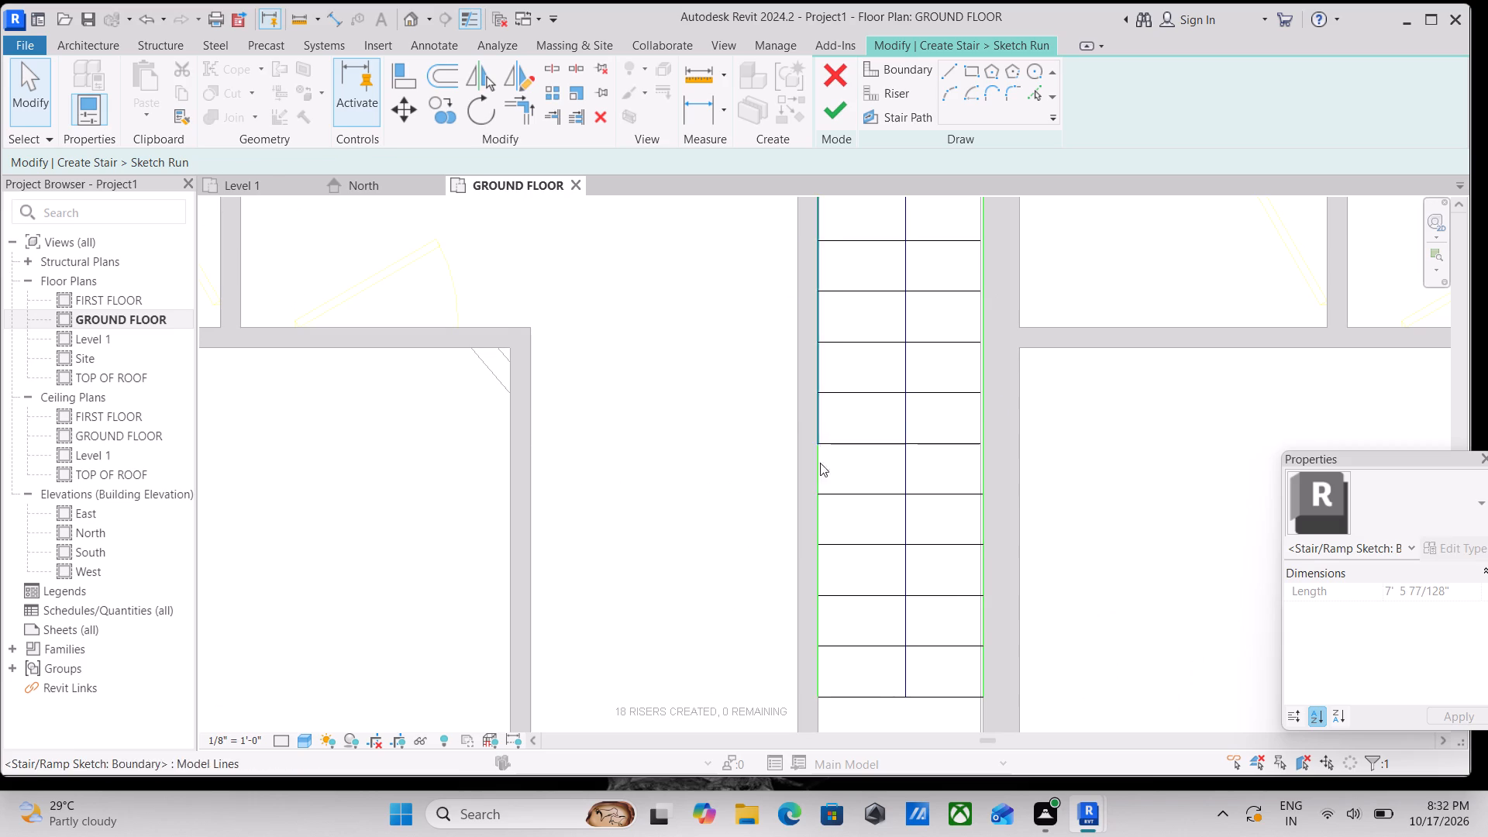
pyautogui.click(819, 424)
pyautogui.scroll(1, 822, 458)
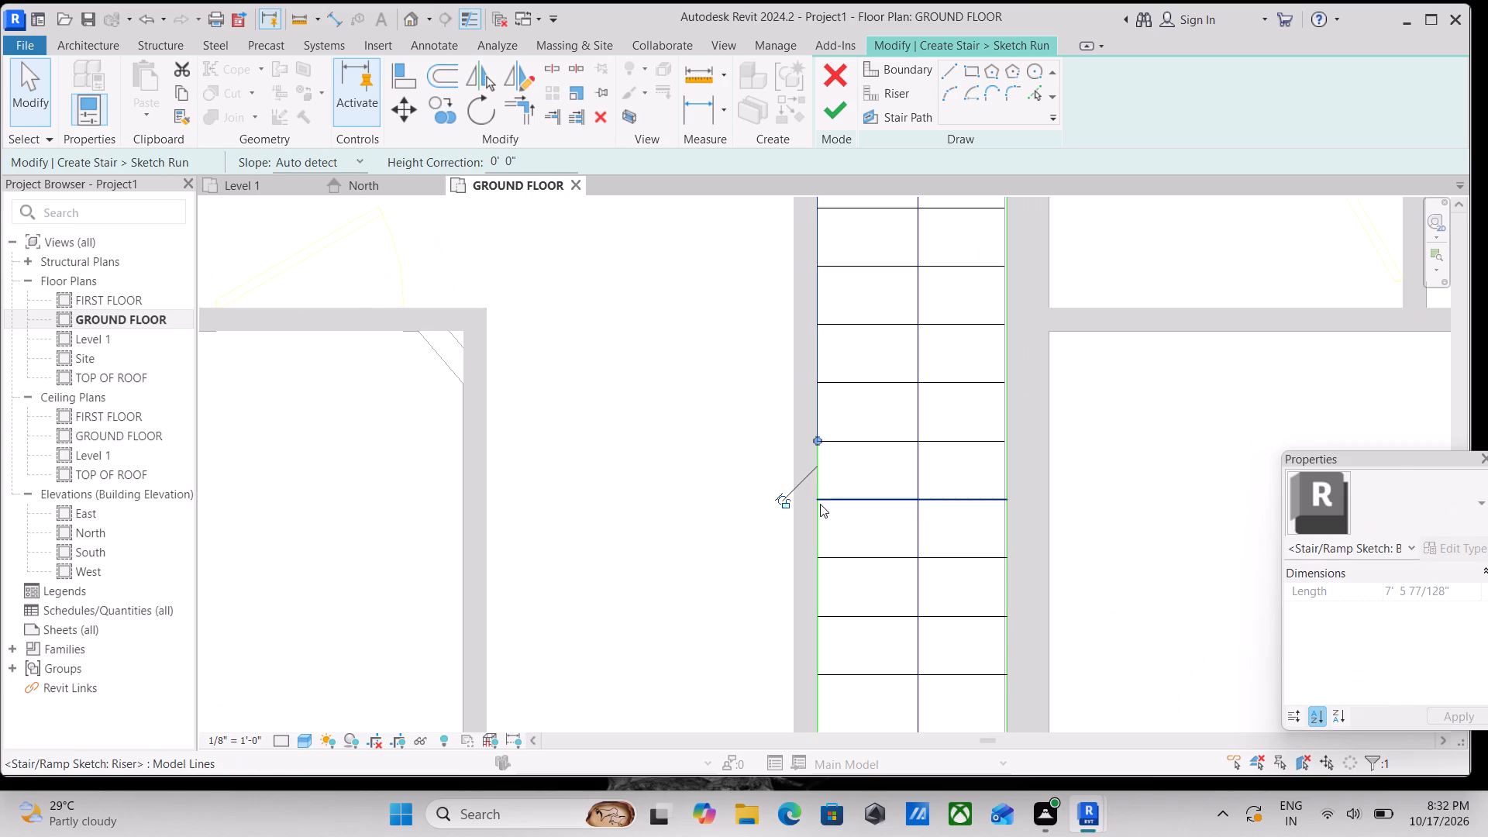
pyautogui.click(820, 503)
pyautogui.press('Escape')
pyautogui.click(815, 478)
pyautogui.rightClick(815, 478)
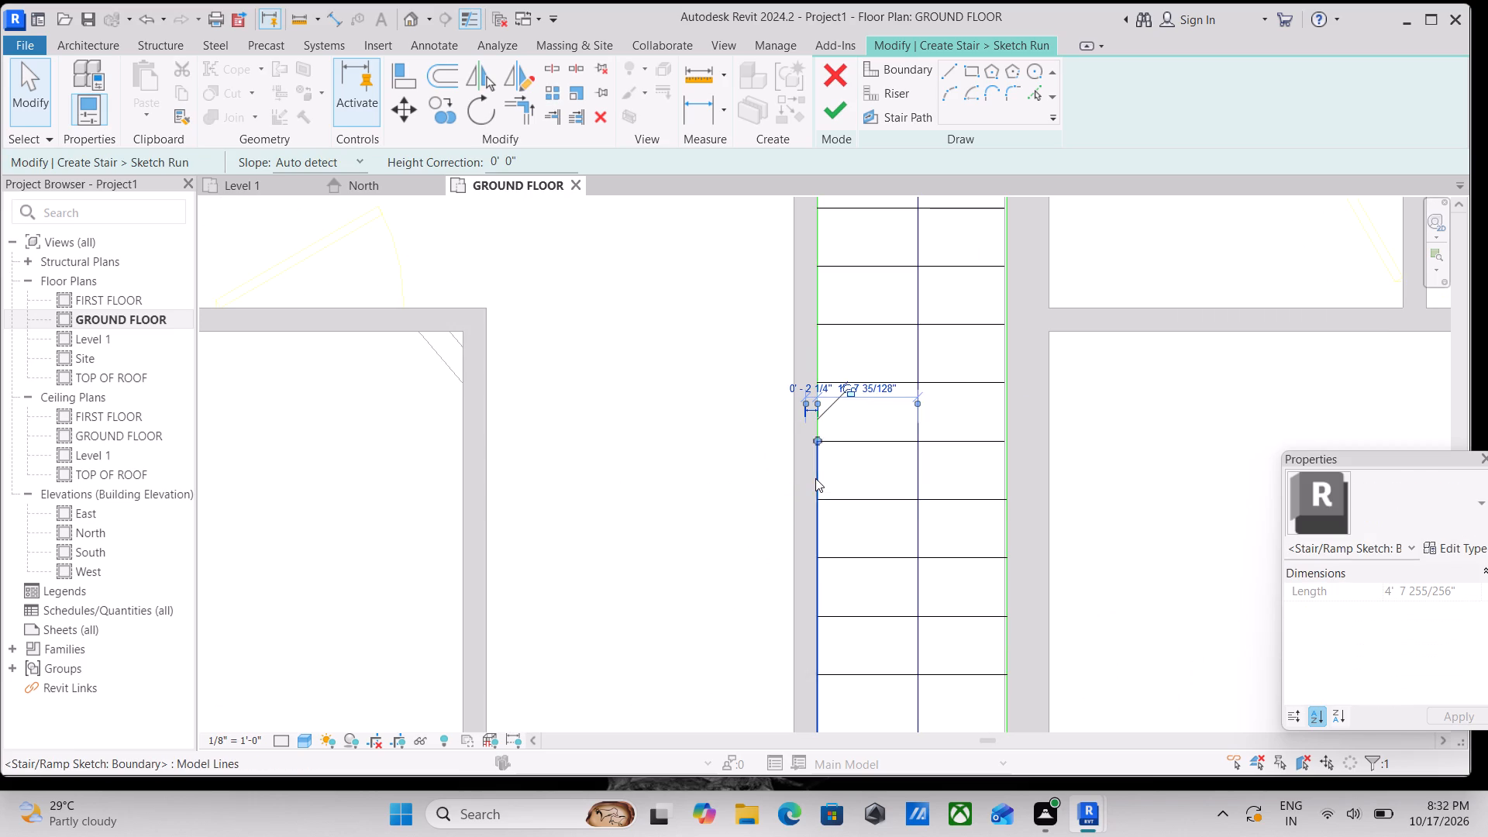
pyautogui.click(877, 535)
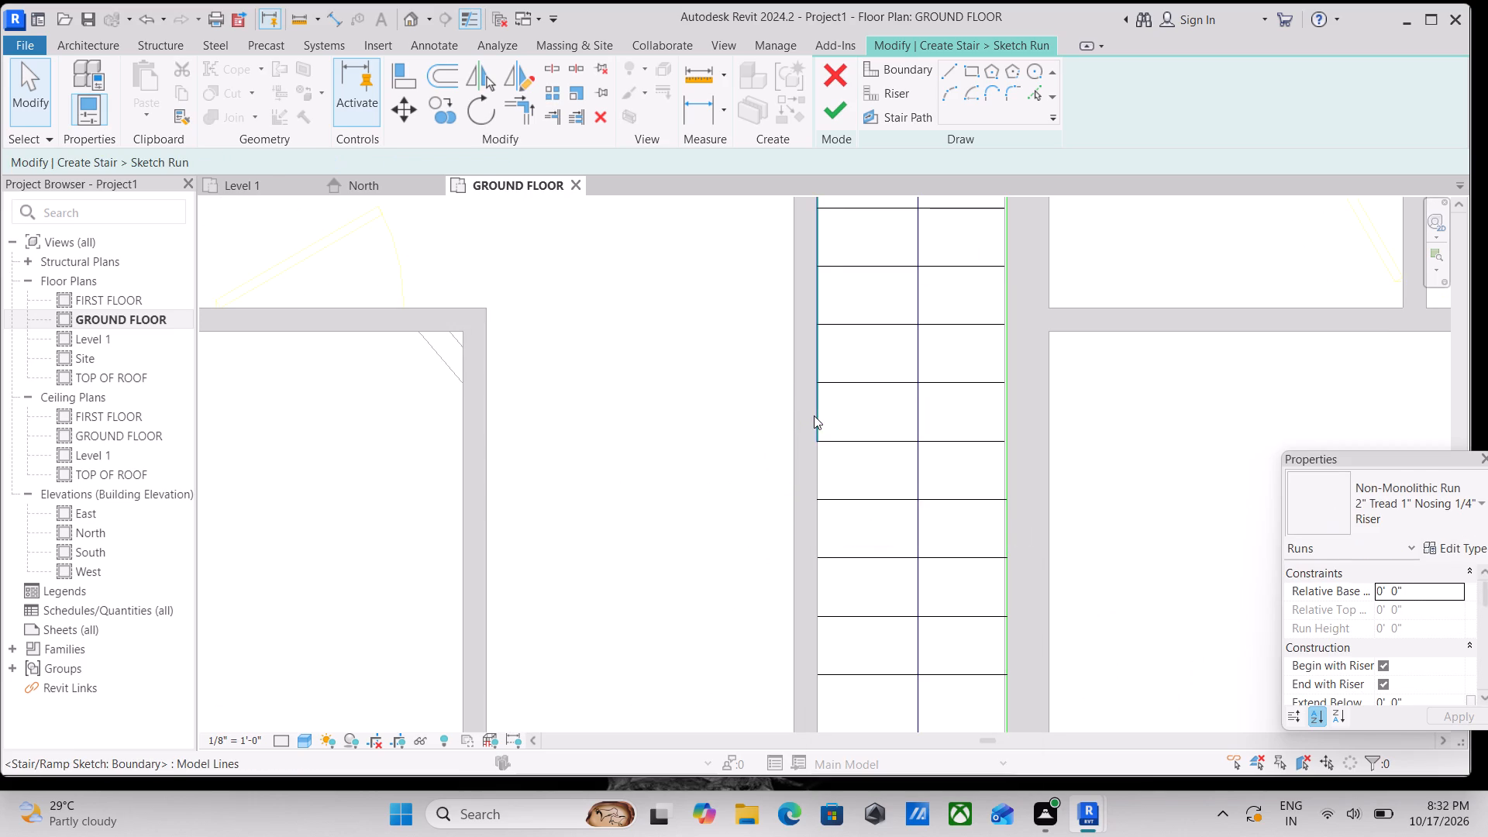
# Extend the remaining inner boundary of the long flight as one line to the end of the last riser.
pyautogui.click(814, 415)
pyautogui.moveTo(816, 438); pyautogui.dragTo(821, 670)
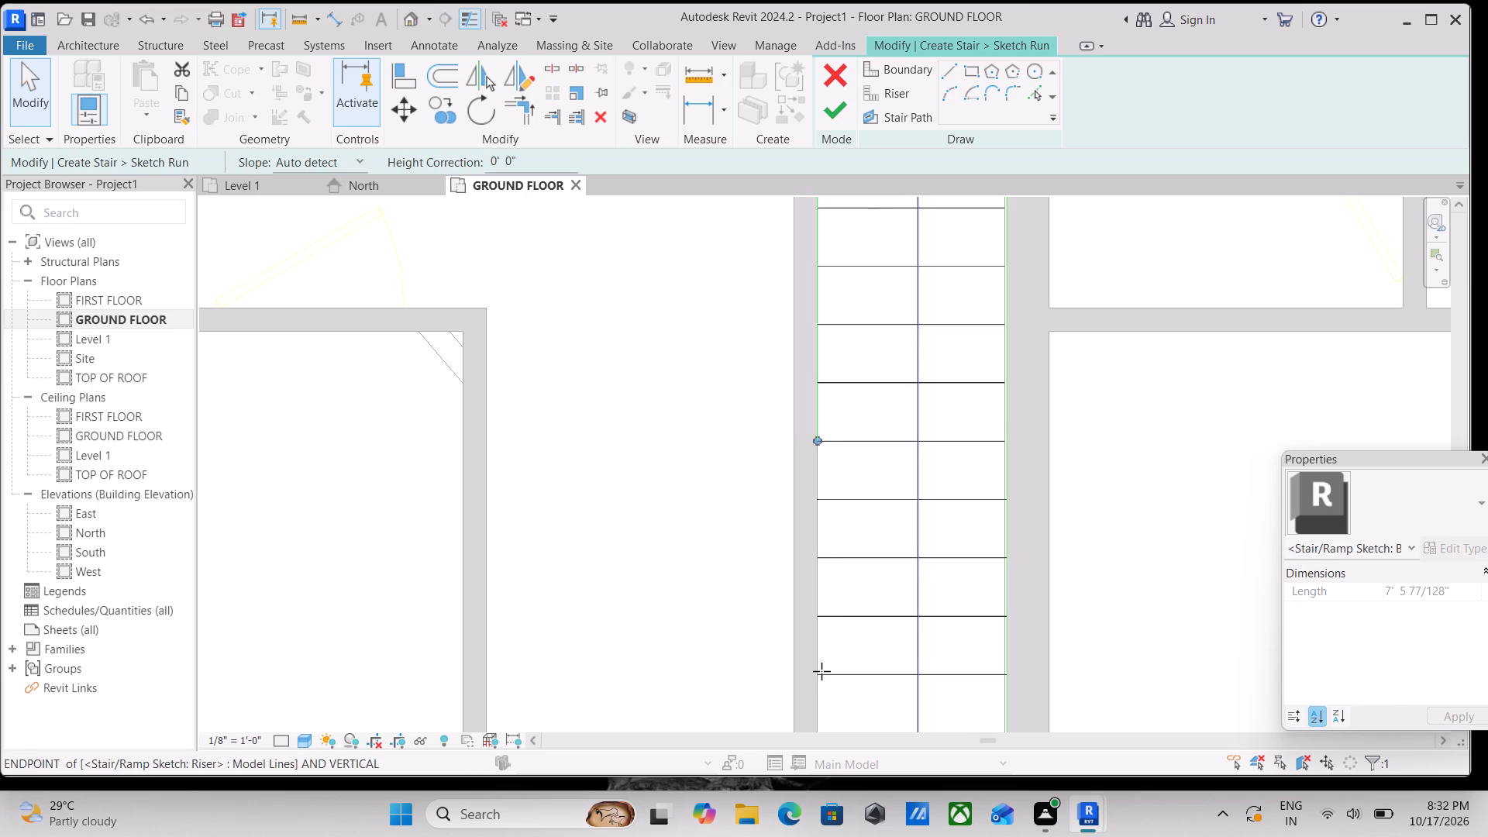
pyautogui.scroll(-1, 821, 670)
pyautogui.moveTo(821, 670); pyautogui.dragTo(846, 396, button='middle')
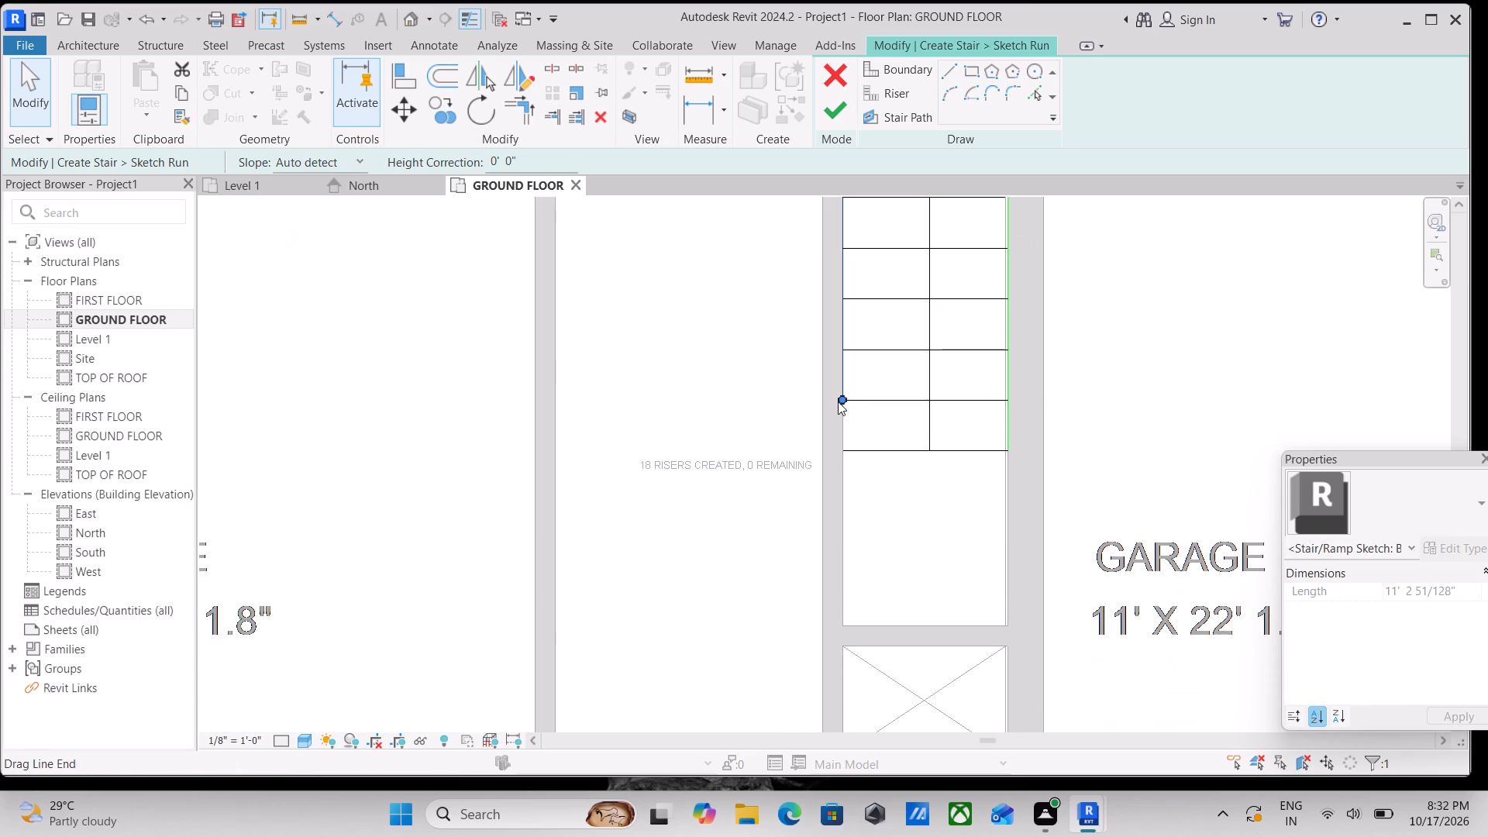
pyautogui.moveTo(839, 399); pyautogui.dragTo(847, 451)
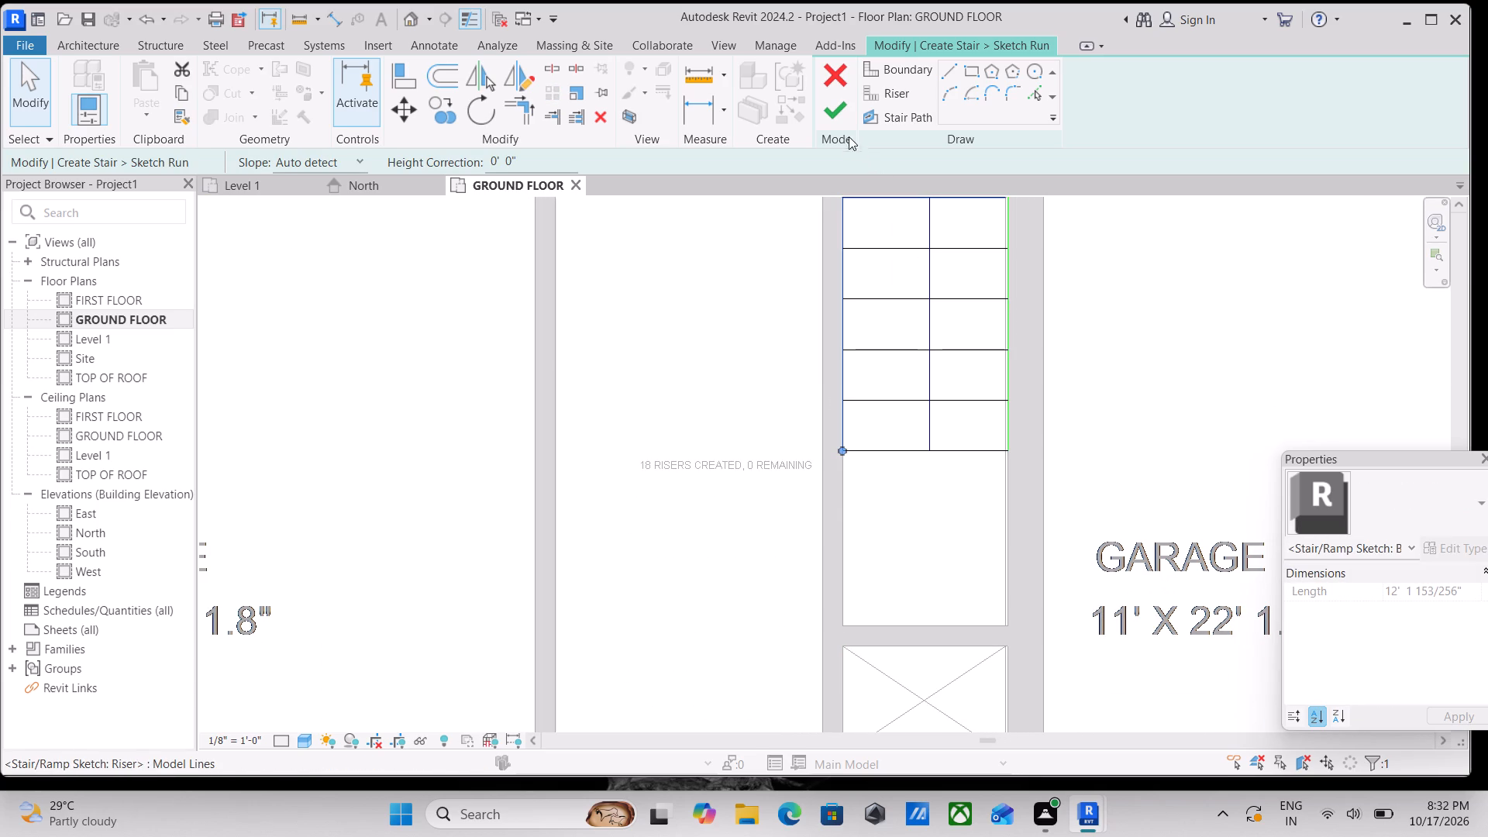
# Try to finish the run sketch once more, and quit sketching by discarding the run.
pyautogui.click(846, 117)
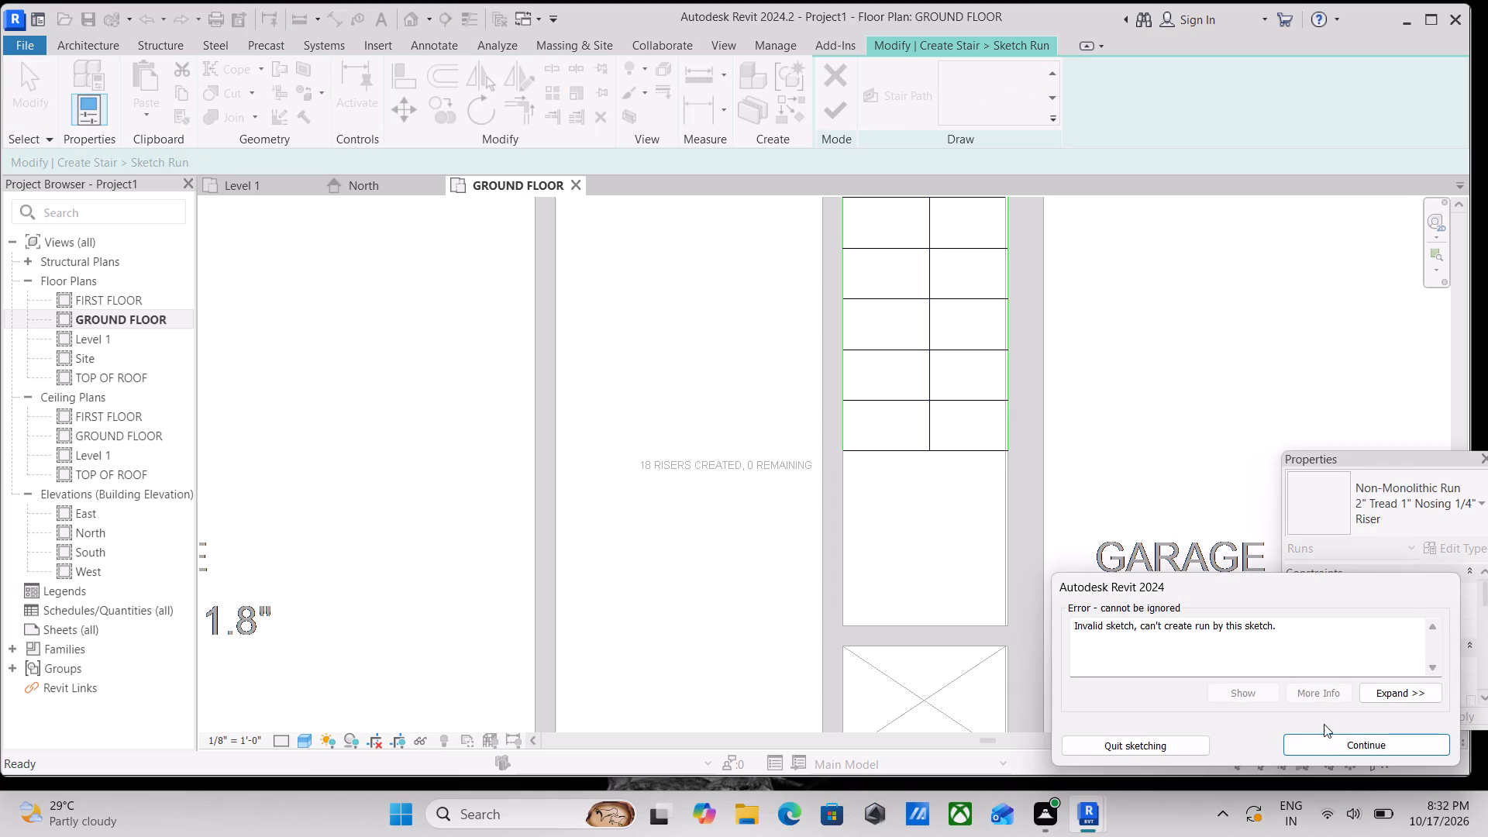
pyautogui.click(1141, 748)
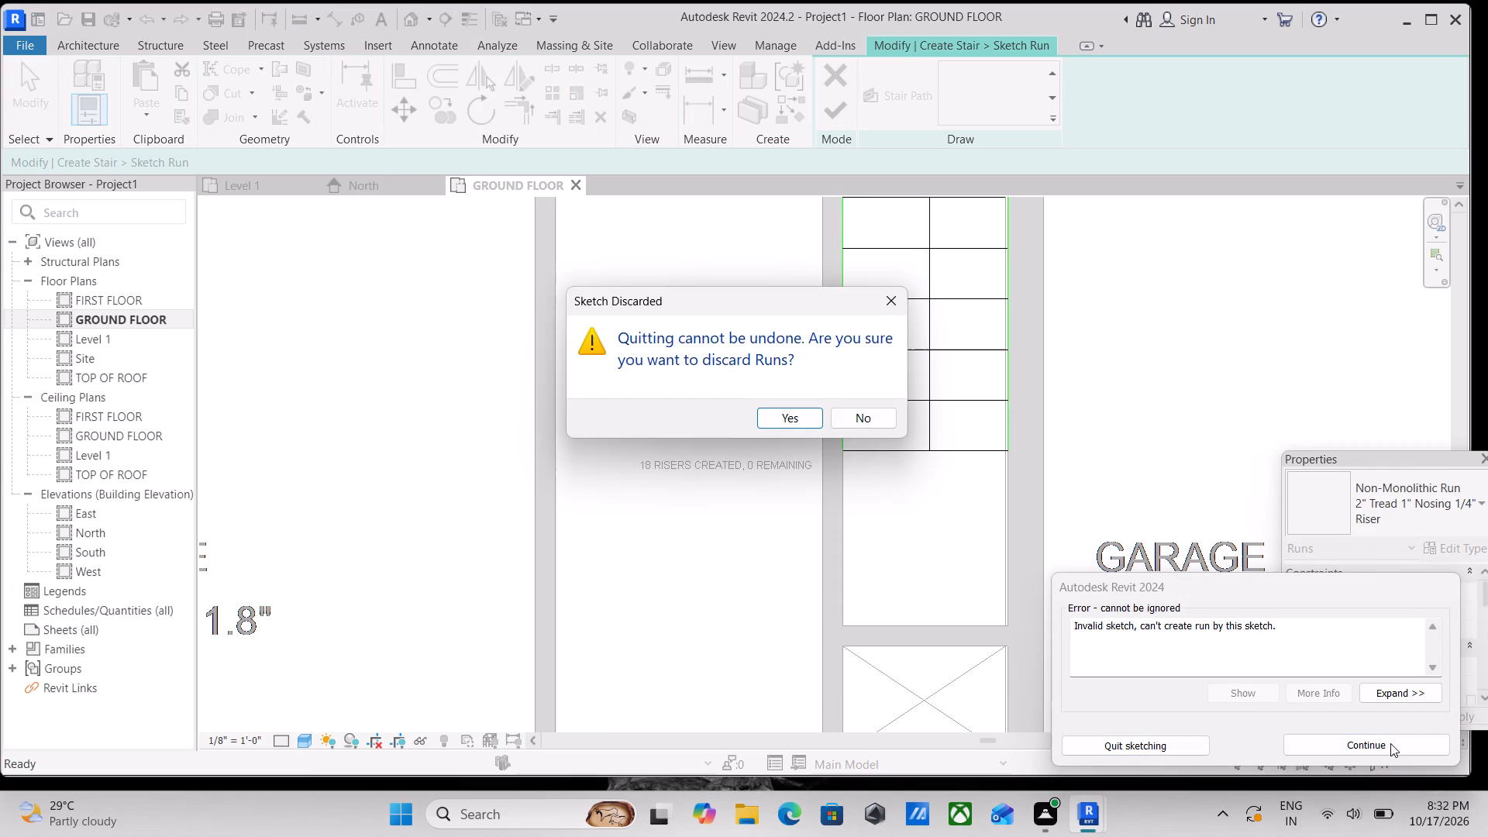
pyautogui.click(1390, 743)
pyautogui.click(790, 413)
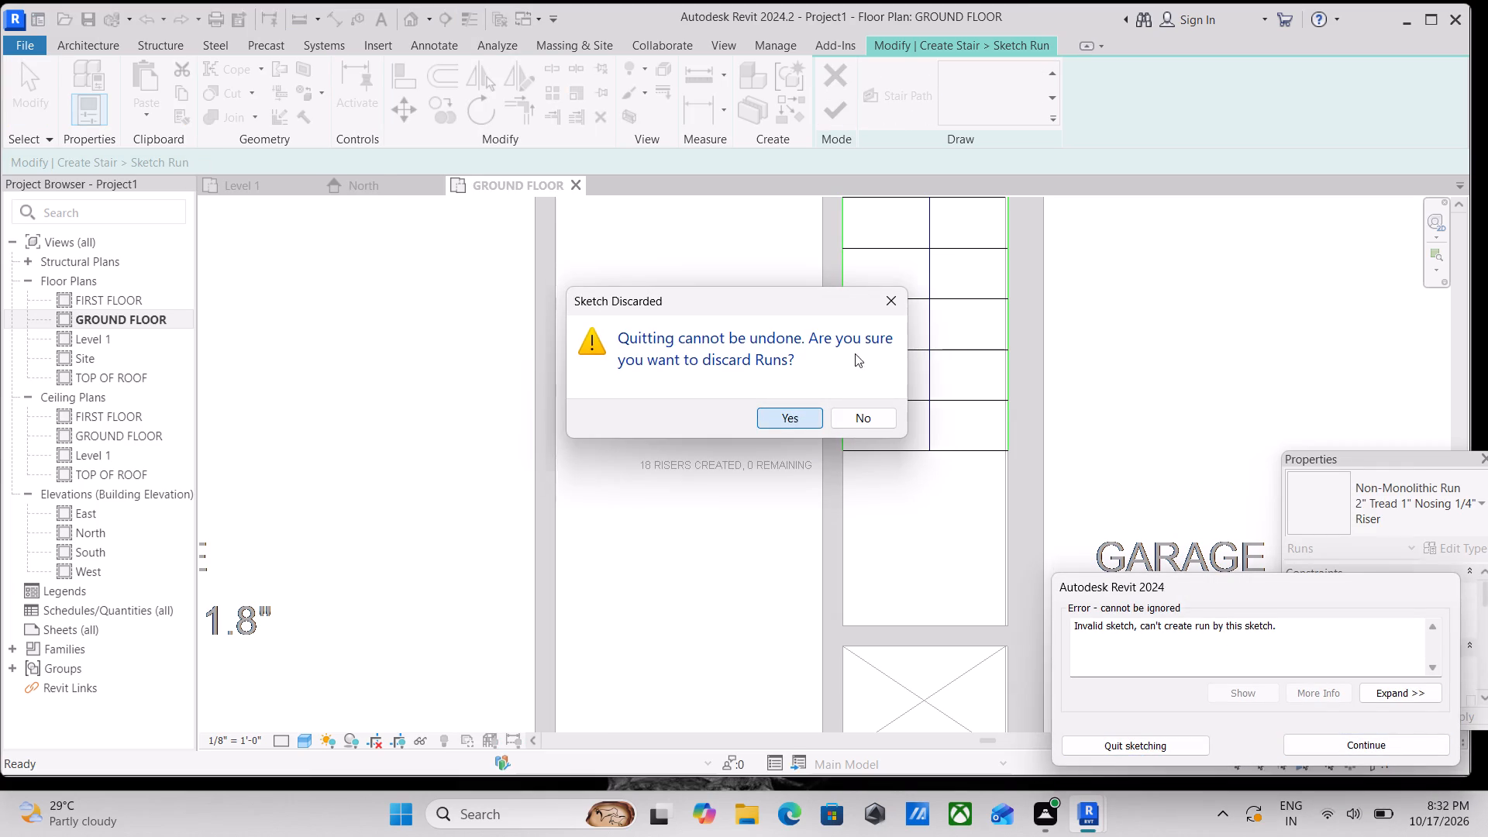
pyautogui.press('Escape')
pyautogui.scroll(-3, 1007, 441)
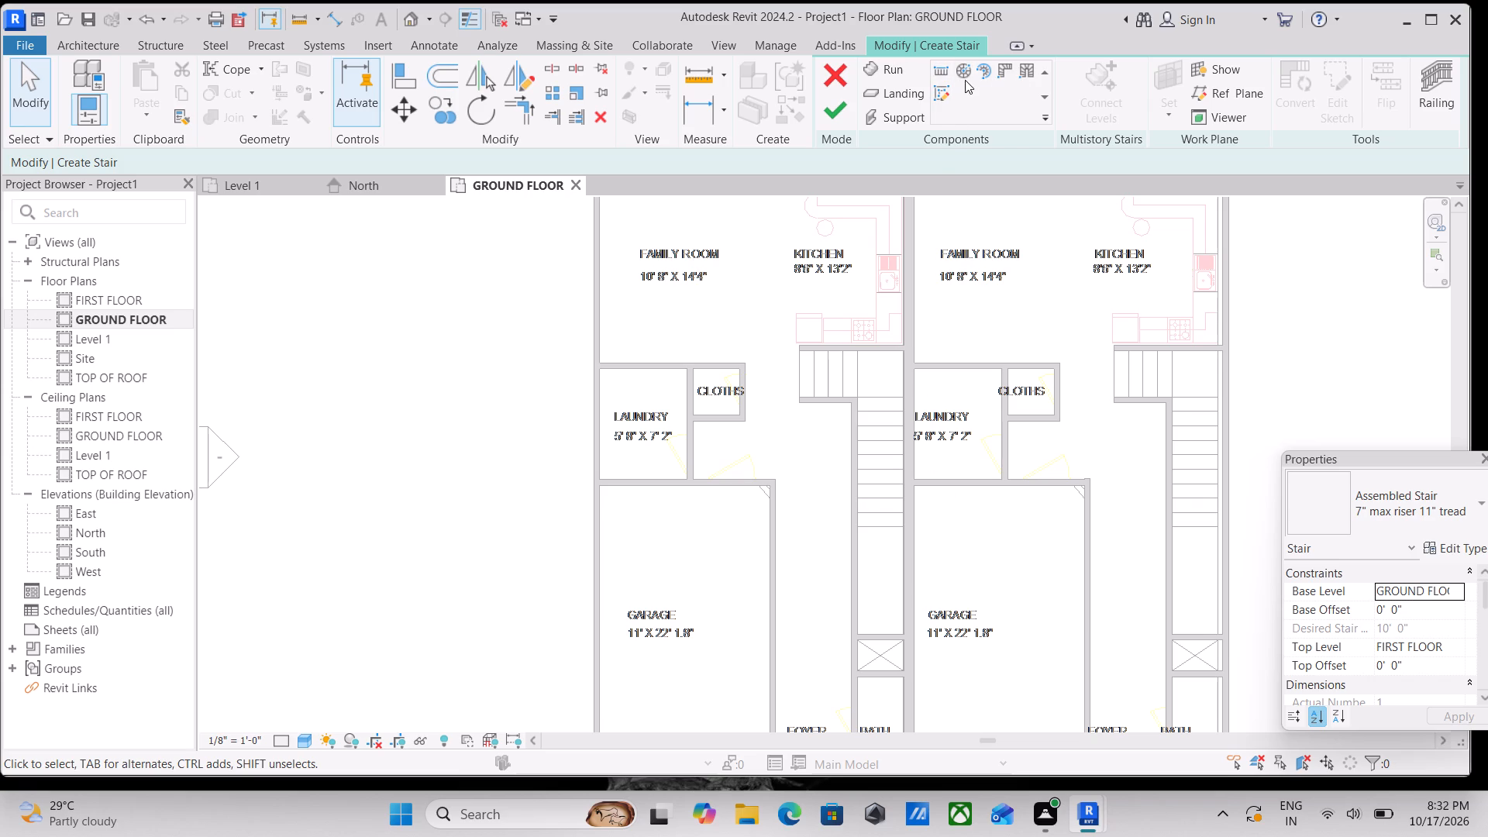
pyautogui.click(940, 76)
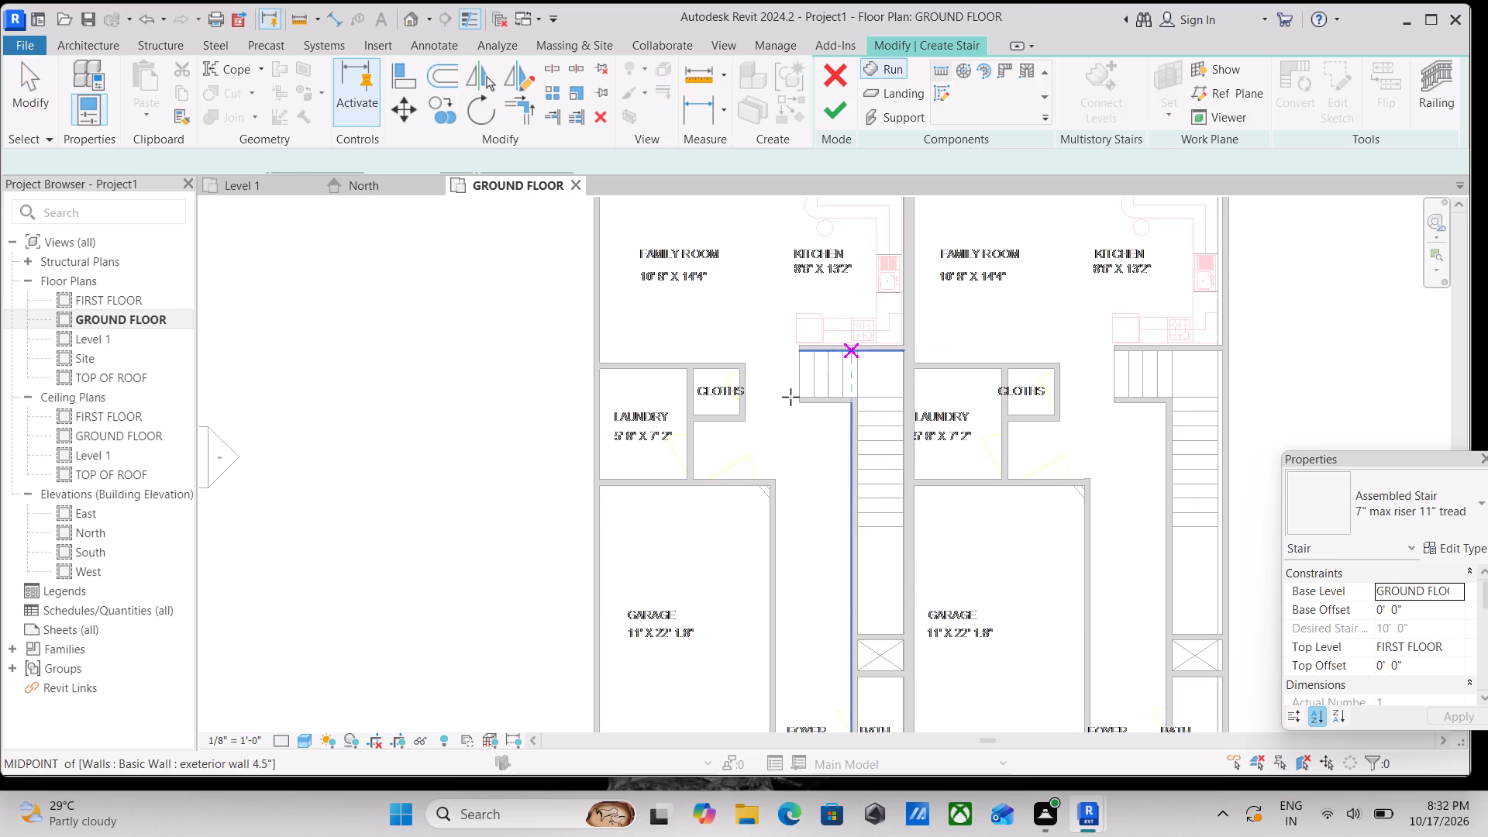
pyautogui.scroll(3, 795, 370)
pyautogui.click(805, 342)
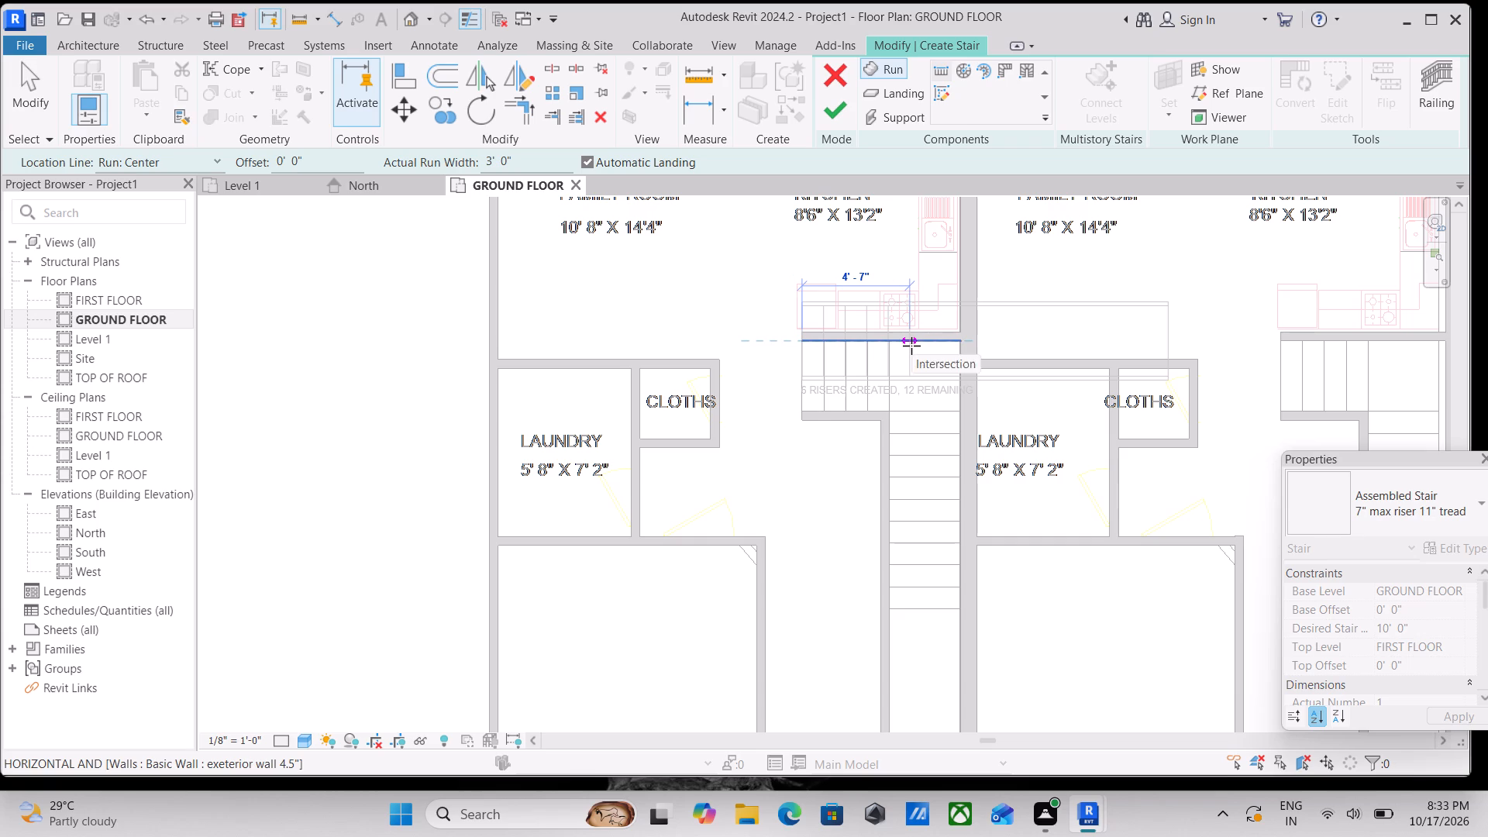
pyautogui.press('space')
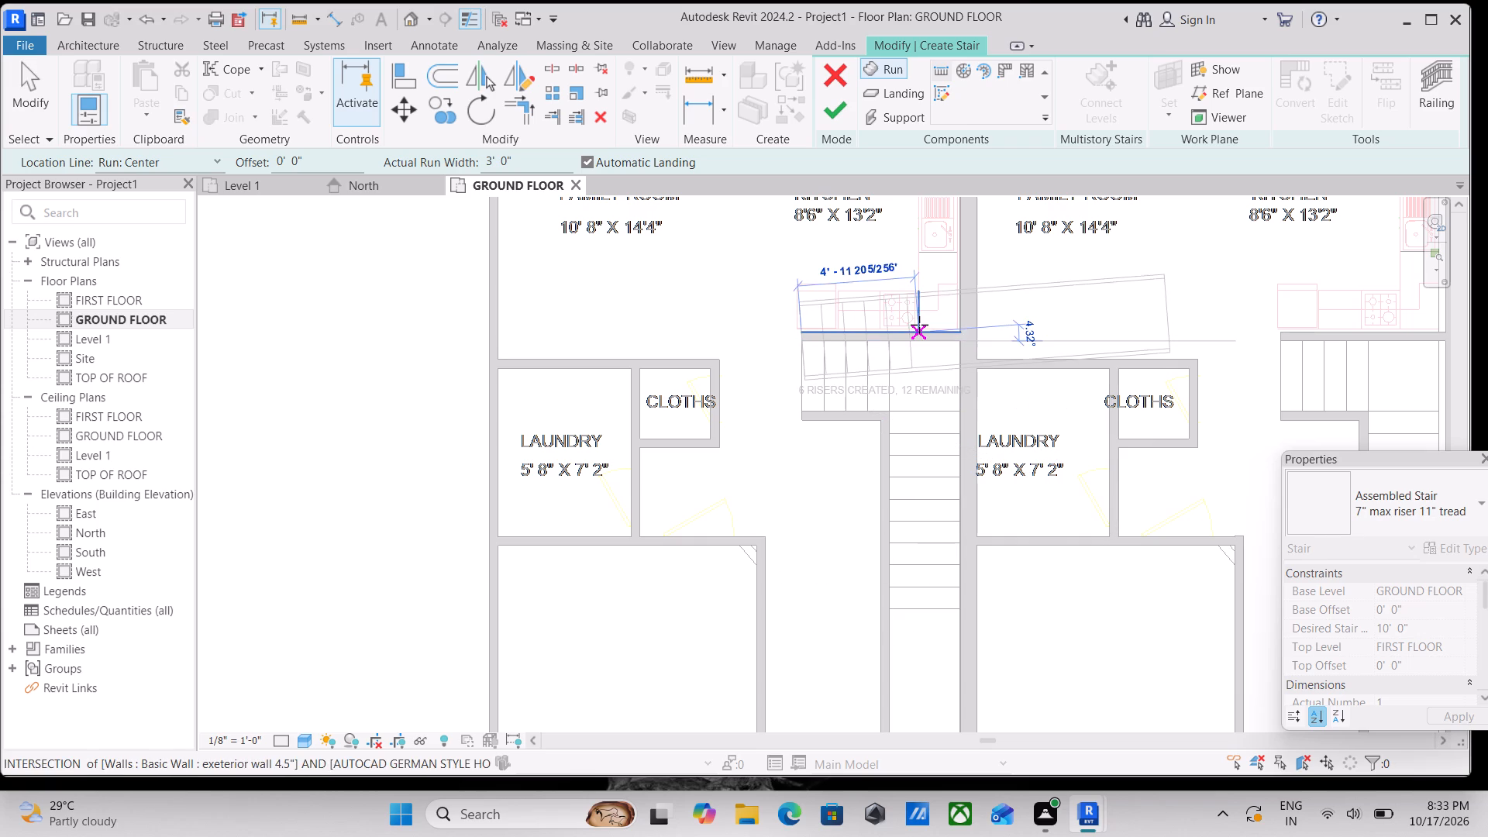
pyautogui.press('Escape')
# Start a sketched run and draw its inner boundary along the short flight's wall, then about 8'-5" along the long flight to its last riser.
pyautogui.scroll(5, 806, 335)
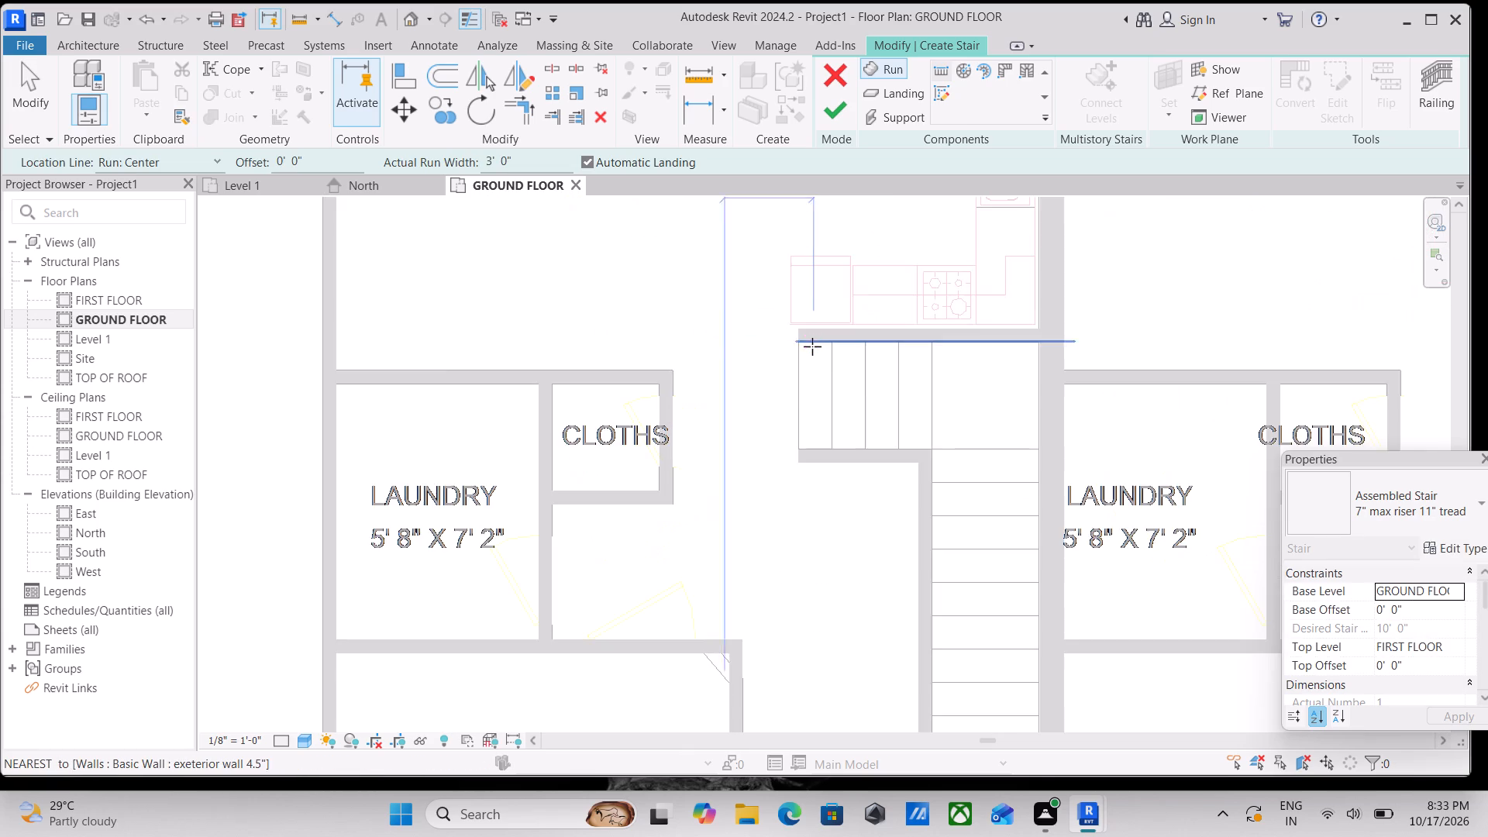
pyautogui.scroll(2, 812, 346)
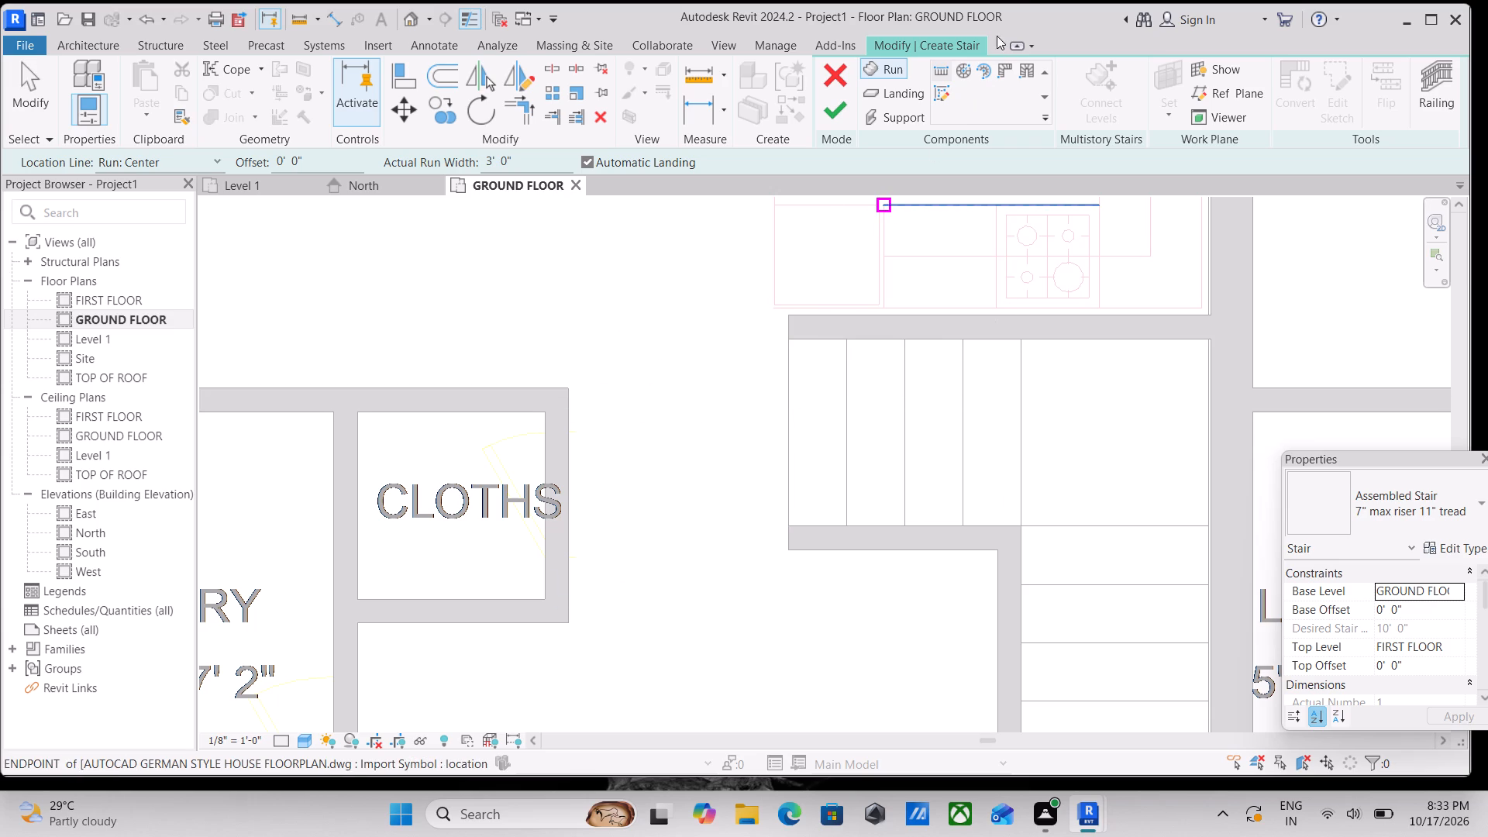
pyautogui.click(940, 84)
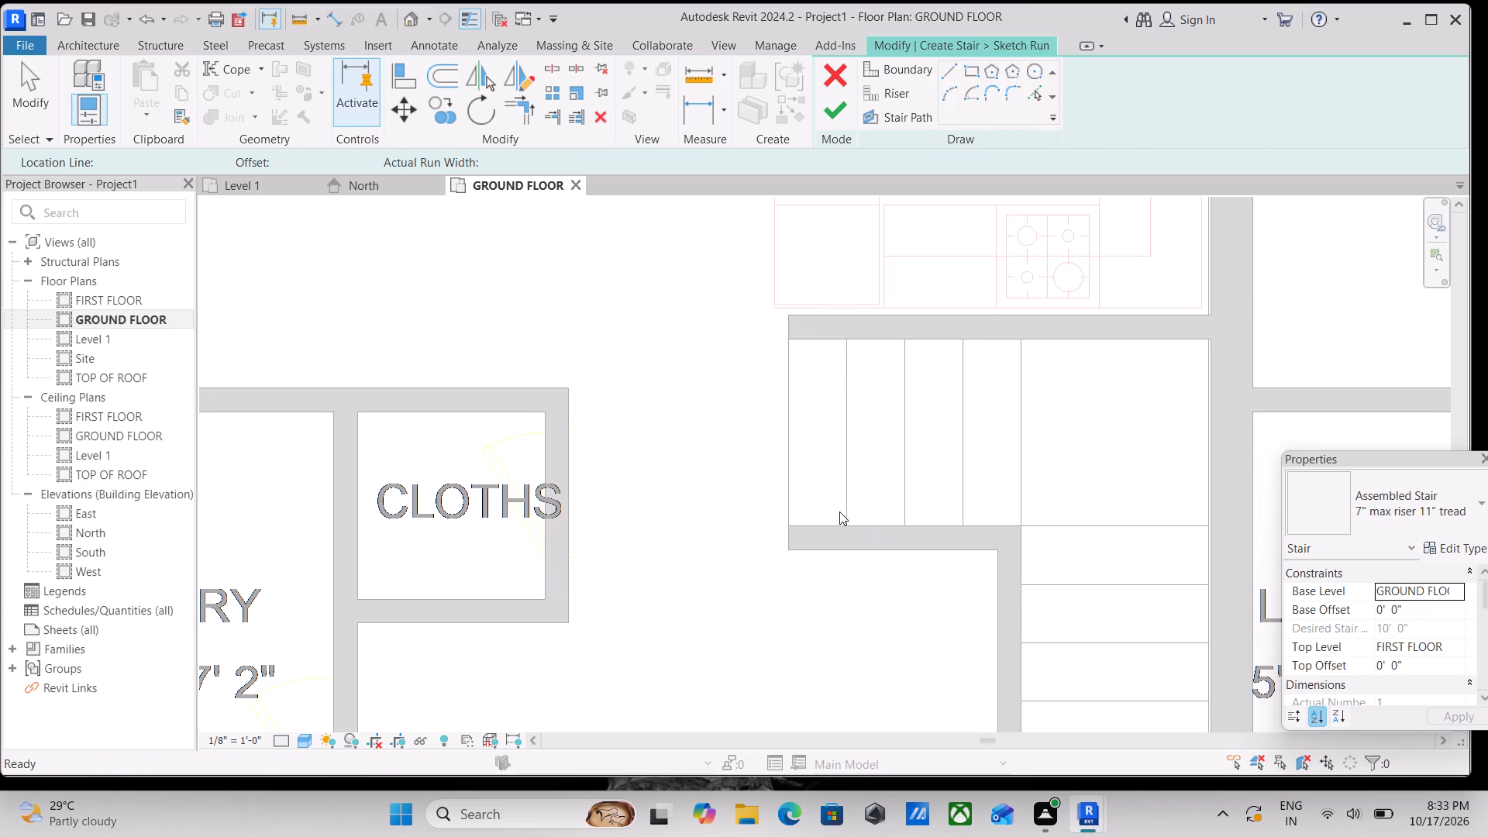
pyautogui.click(794, 528)
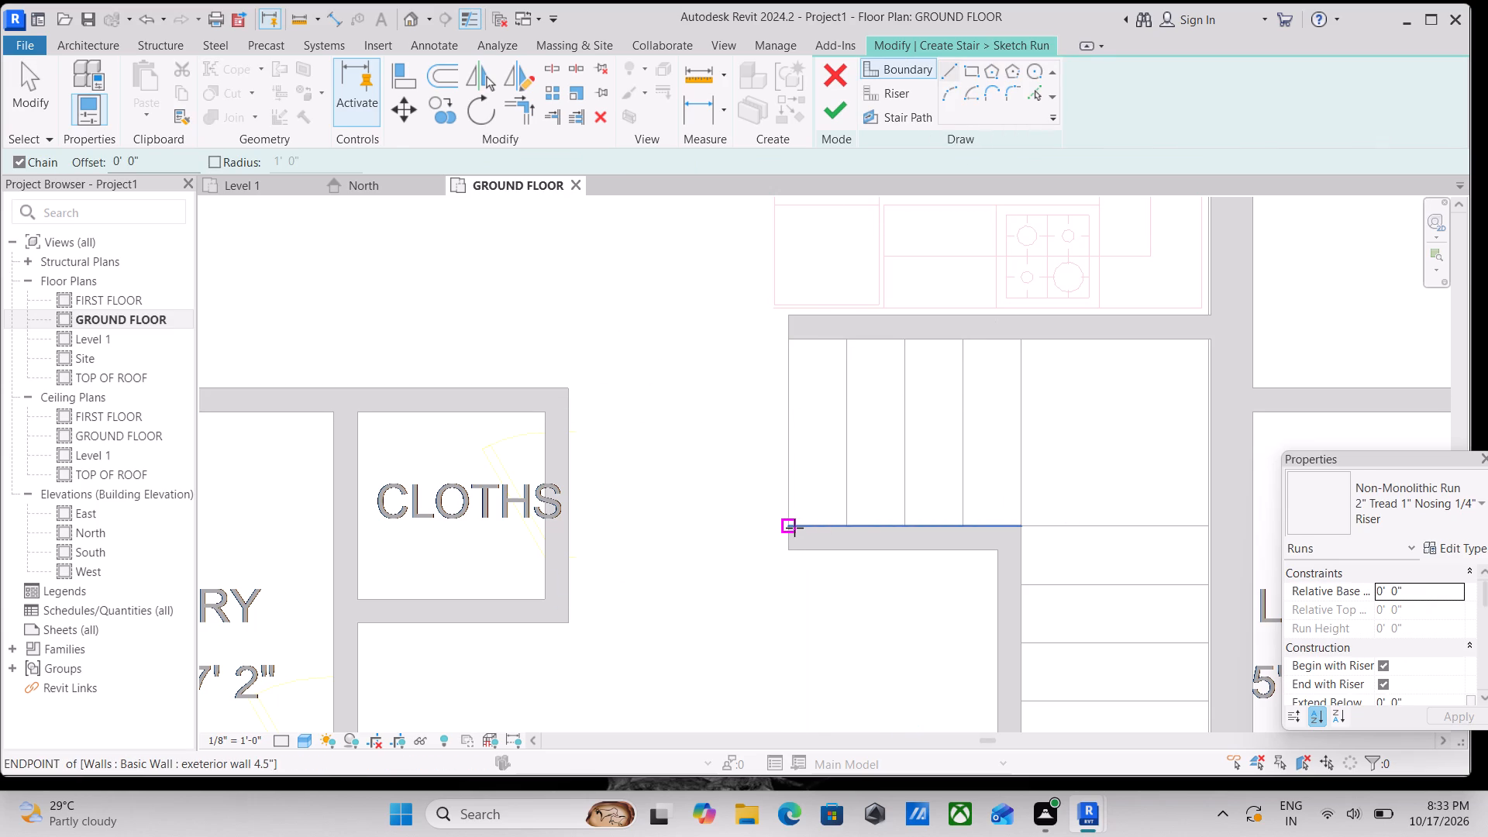
pyautogui.scroll(-1, 1135, 546)
pyautogui.moveTo(1131, 545); pyautogui.dragTo(973, 430, button='middle')
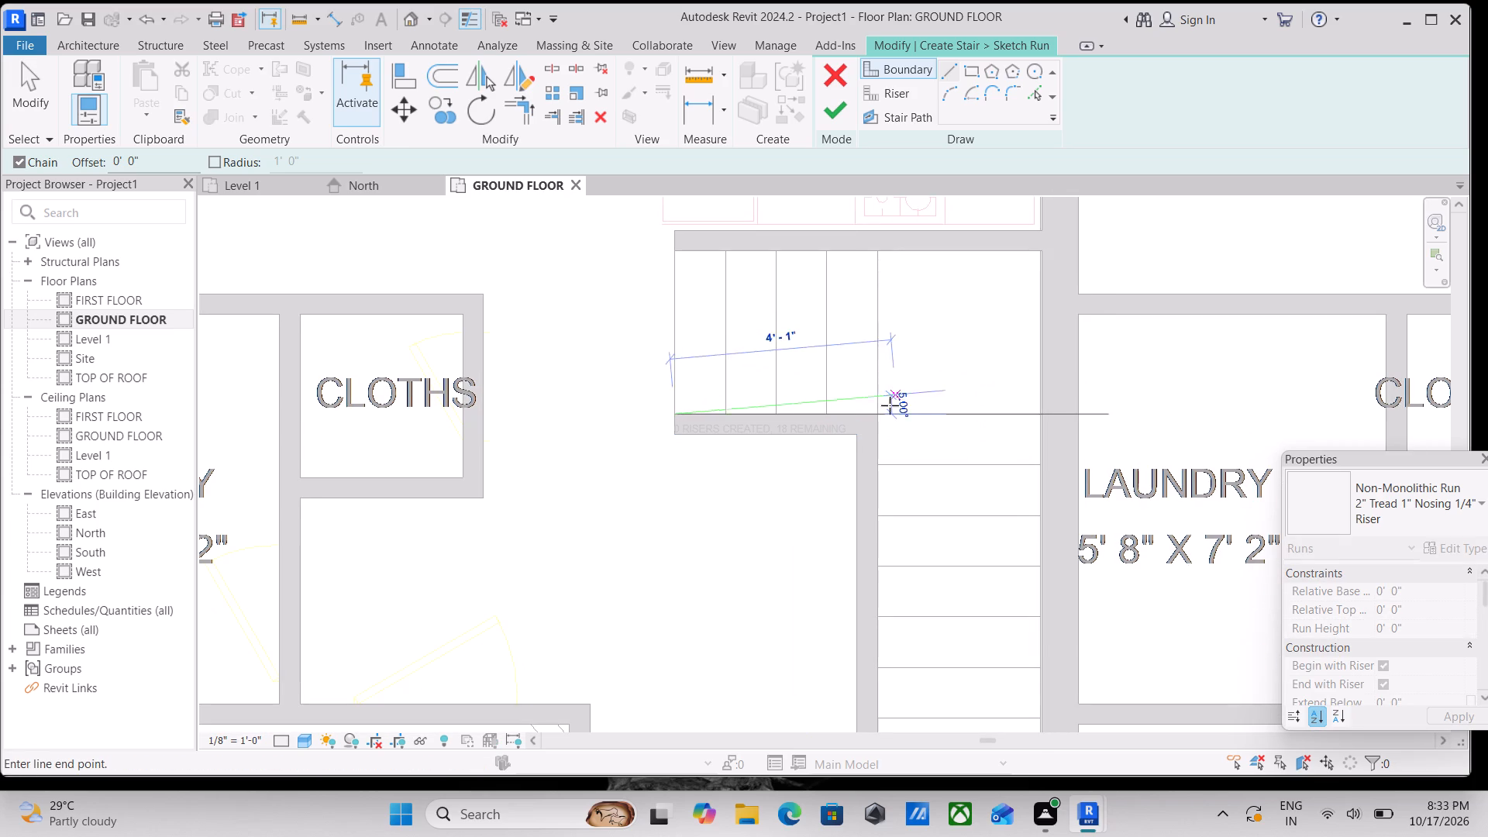
pyautogui.click(881, 411)
pyautogui.moveTo(880, 539); pyautogui.dragTo(885, 217, button='middle')
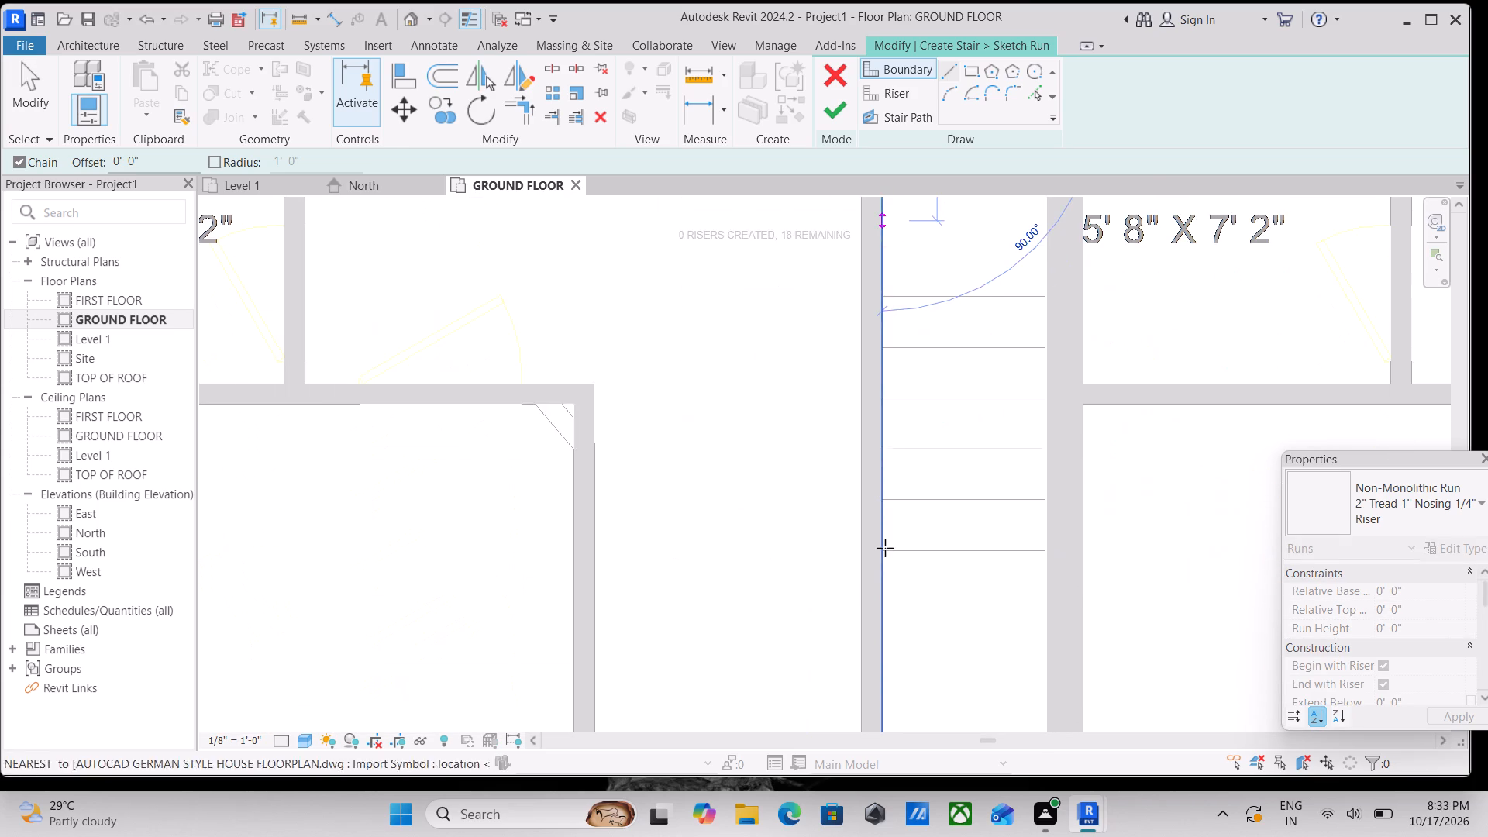
pyautogui.scroll(-1, 885, 548)
pyautogui.moveTo(883, 525); pyautogui.dragTo(880, 488, button='middle')
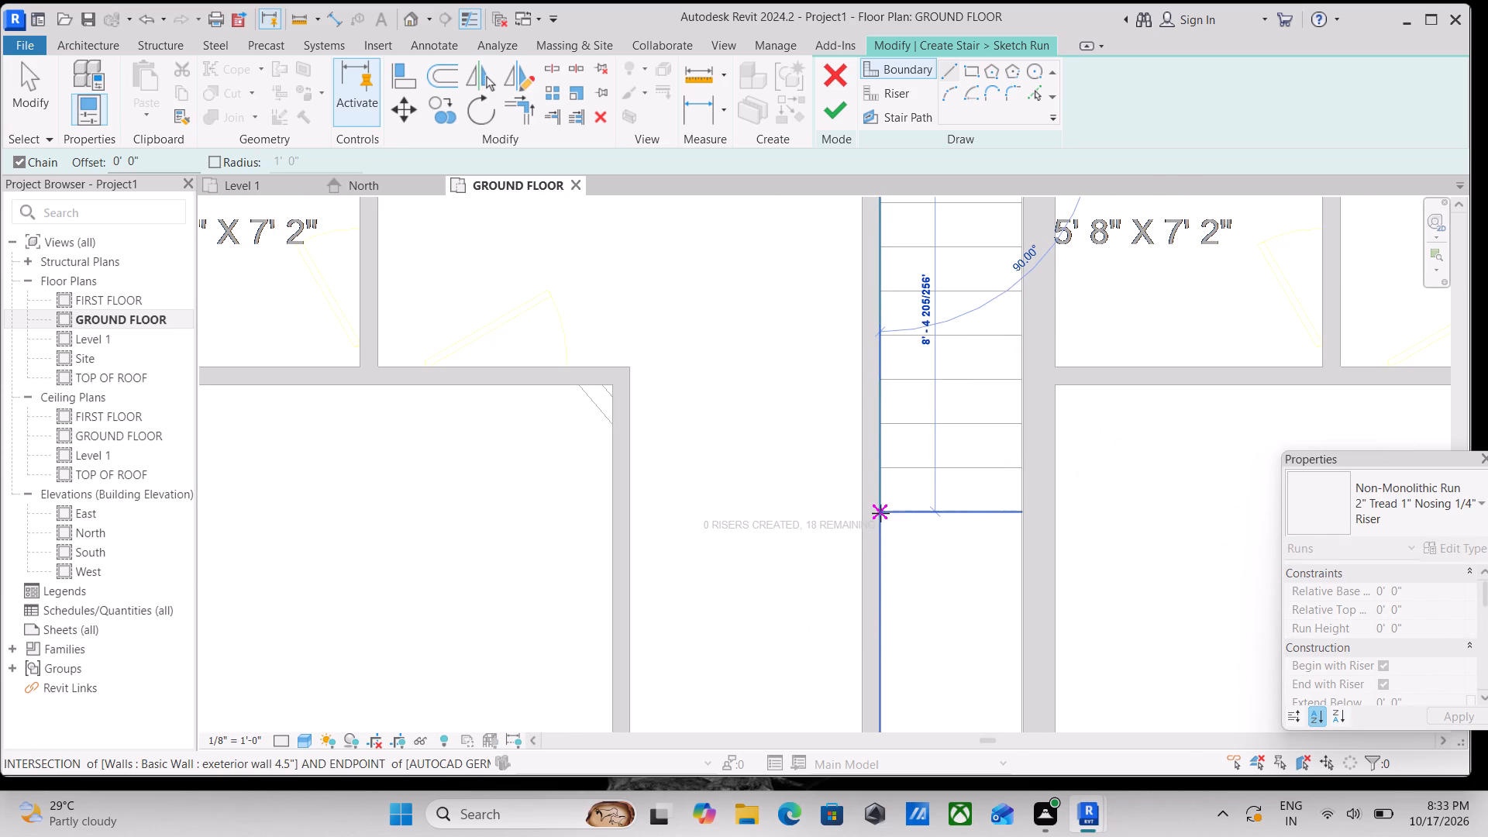
pyautogui.click(880, 513)
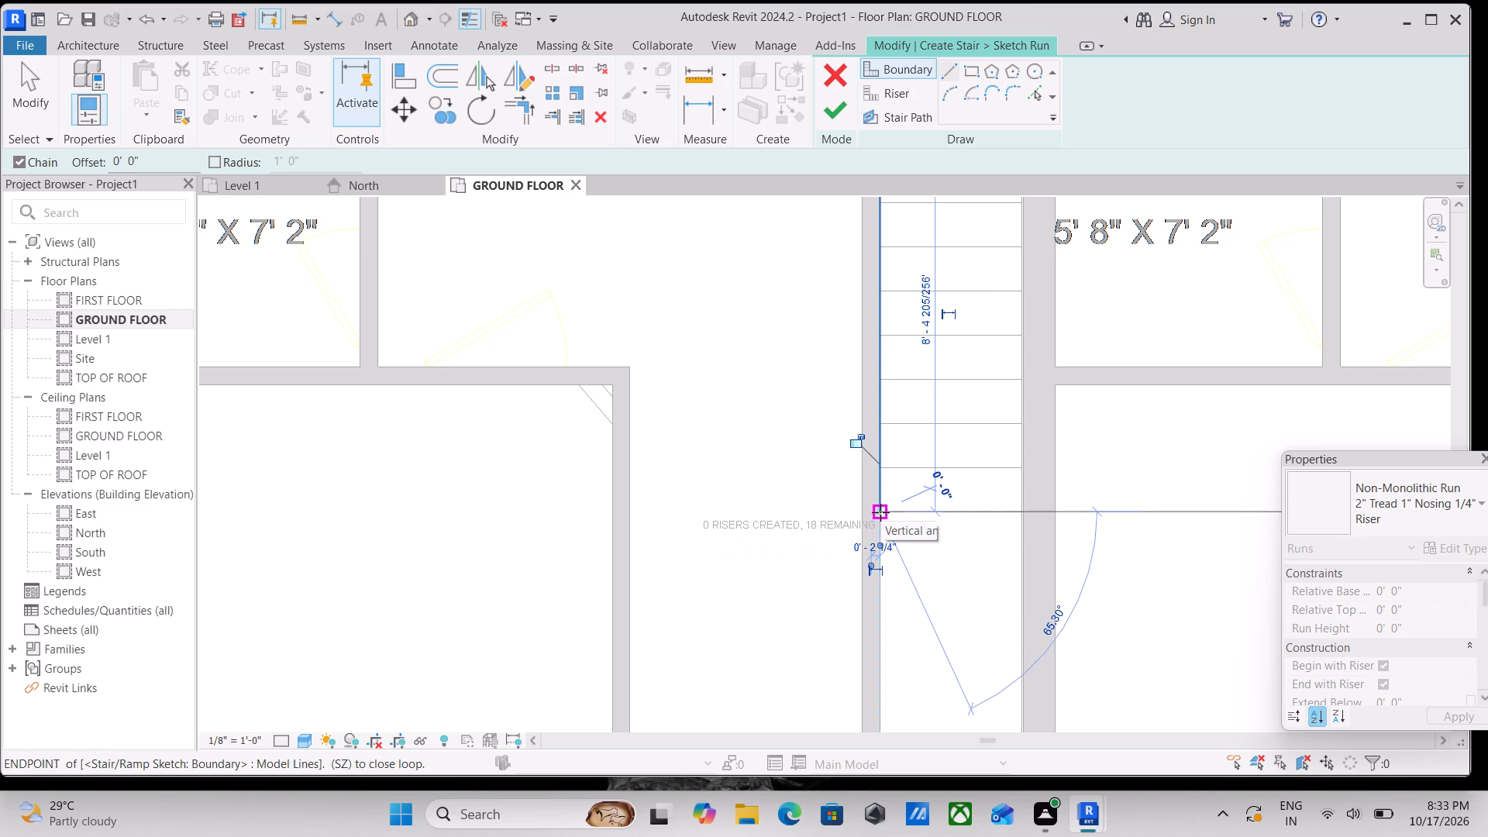
pyautogui.press('Escape')
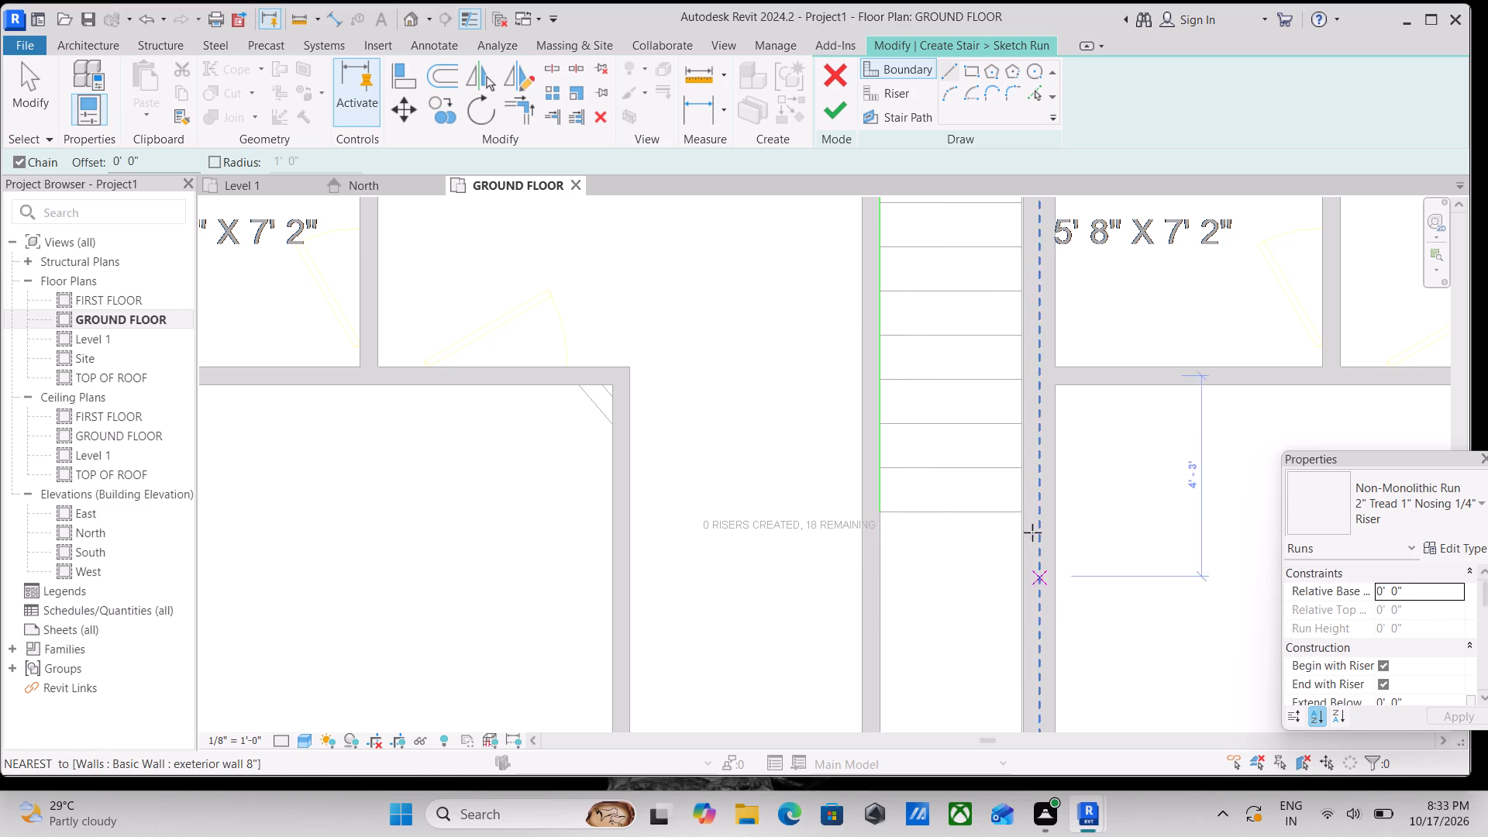
# Draw the long flight's outer boundary along the 8" wall face from the last riser to the corner with the kitchen wall.
pyautogui.scroll(7, 1029, 520)
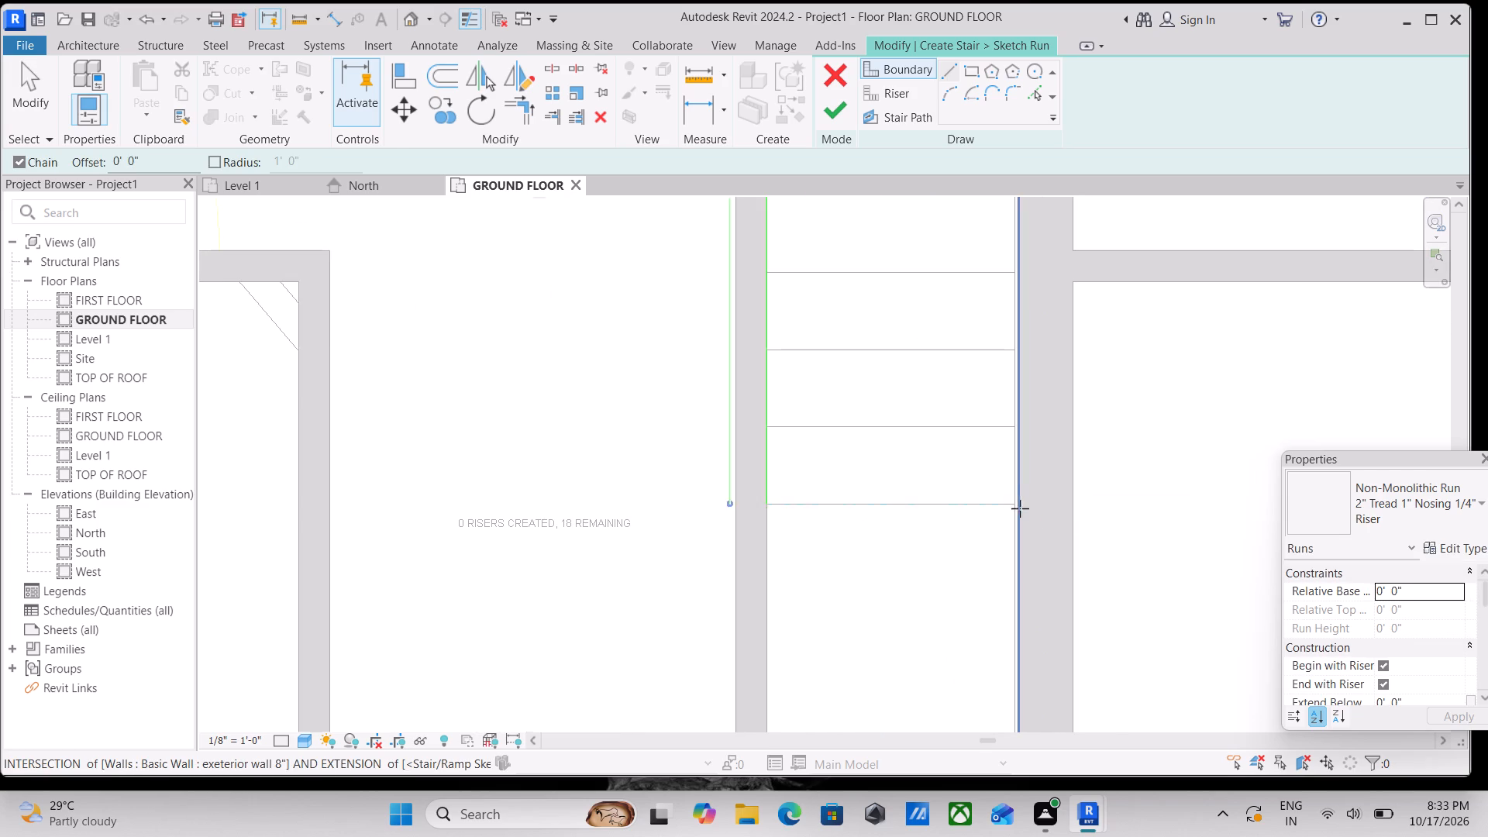
pyautogui.scroll(5, 1020, 508)
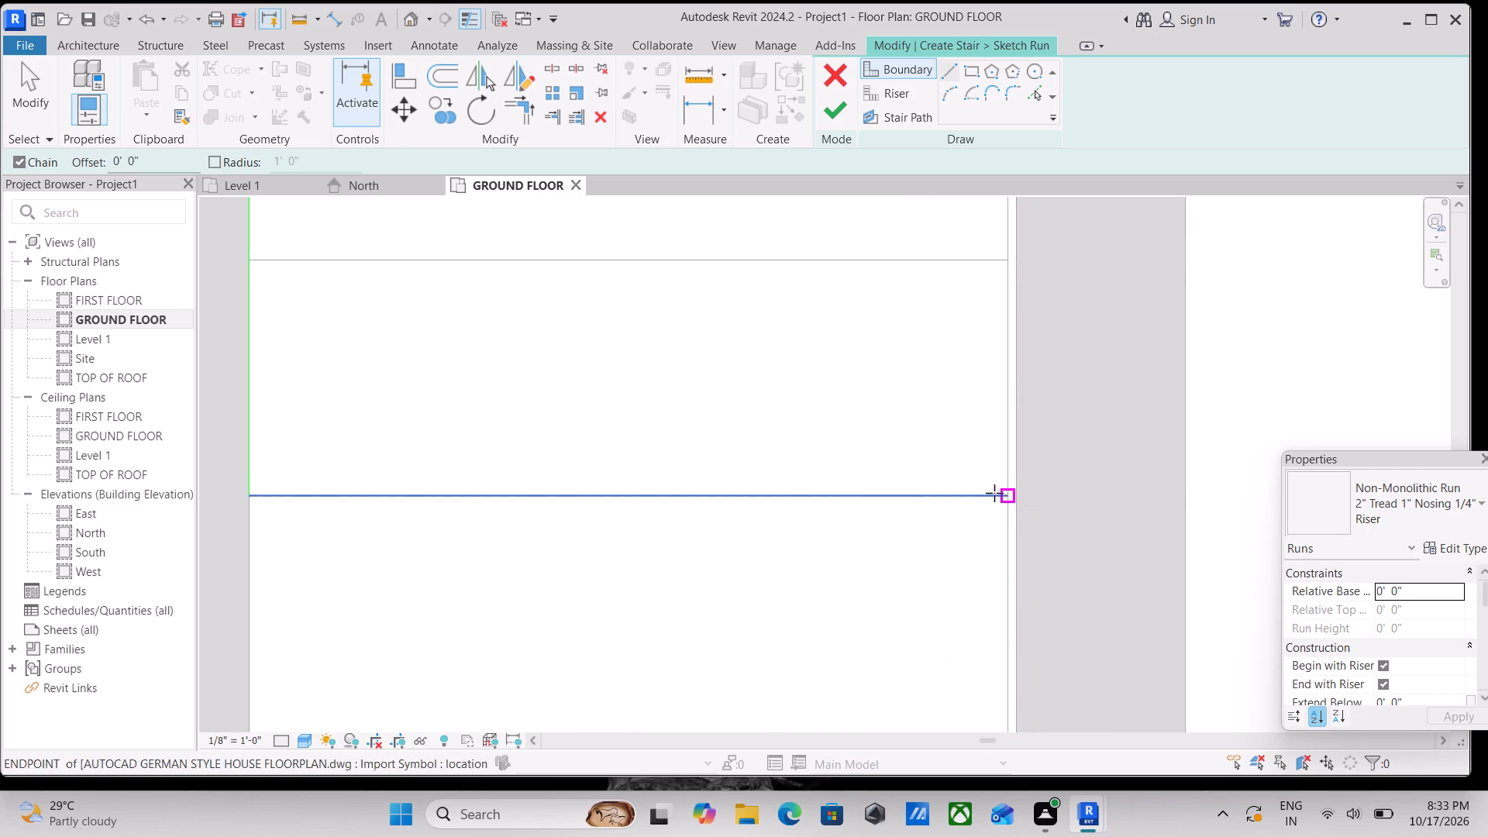
pyautogui.click(1021, 495)
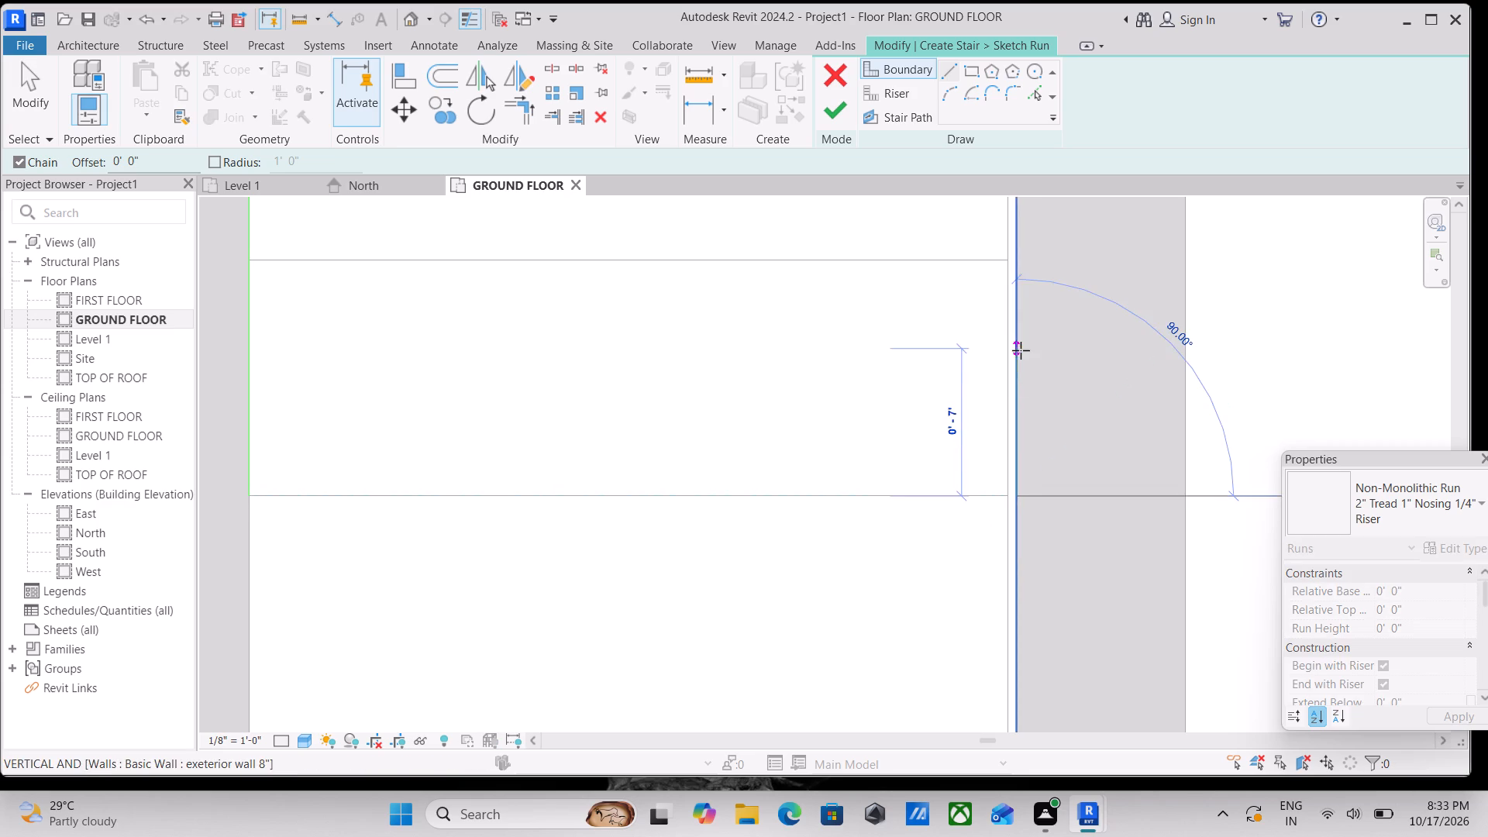
pyautogui.moveTo(1021, 350); pyautogui.dragTo(1049, 731, button='middle')
pyautogui.scroll(-2, 1032, 294)
pyautogui.moveTo(1032, 294); pyautogui.dragTo(1030, 795, button='middle')
pyautogui.scroll(1, 1030, 795)
pyautogui.scroll(-3, 1052, 415)
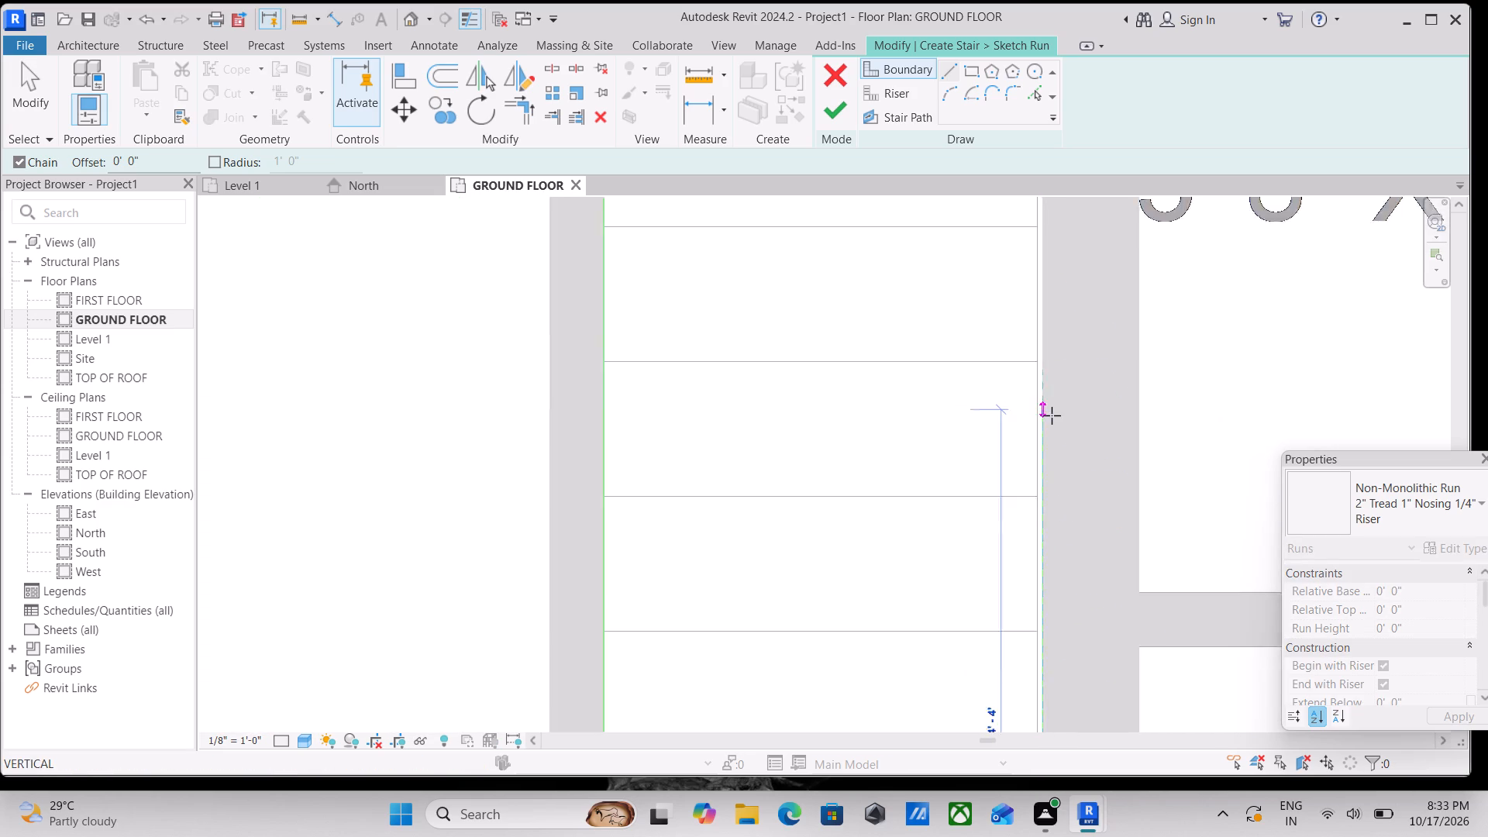
pyautogui.moveTo(1052, 415); pyautogui.dragTo(1028, 818, button='middle')
pyautogui.scroll(-2, 1006, 370)
pyautogui.moveTo(1014, 405); pyautogui.dragTo(1032, 618, button='middle')
pyautogui.moveTo(1035, 363); pyautogui.dragTo(1057, 561, button='middle')
pyautogui.scroll(8, 1057, 438)
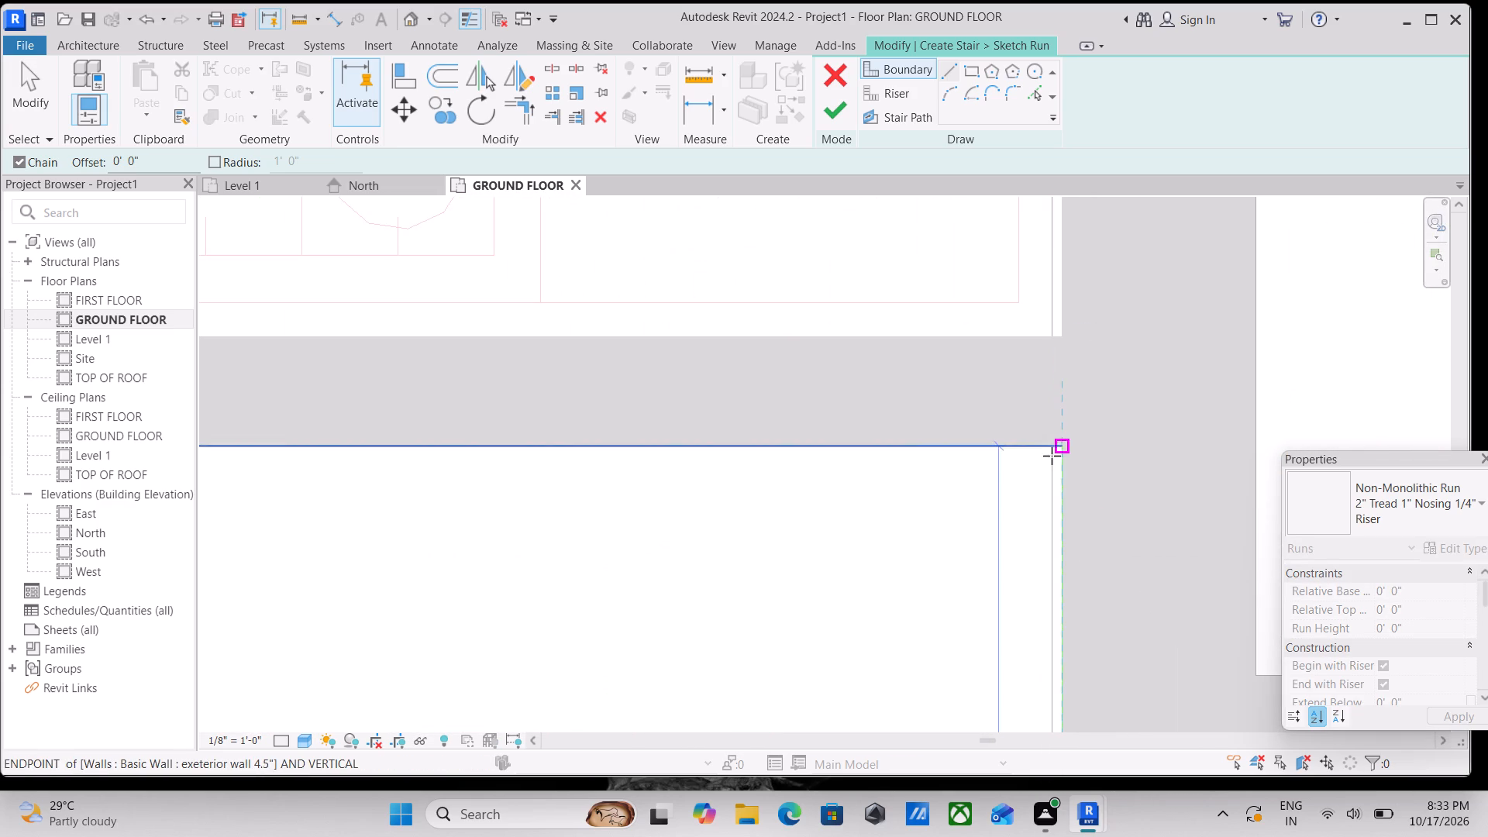
pyautogui.click(1056, 439)
# Continue the outer boundary along the kitchen wall face, about 6'-9" from the corner to the short flight's first riser.
pyautogui.scroll(-1, 767, 437)
pyautogui.moveTo(767, 437); pyautogui.dragTo(770, 437, button='middle')
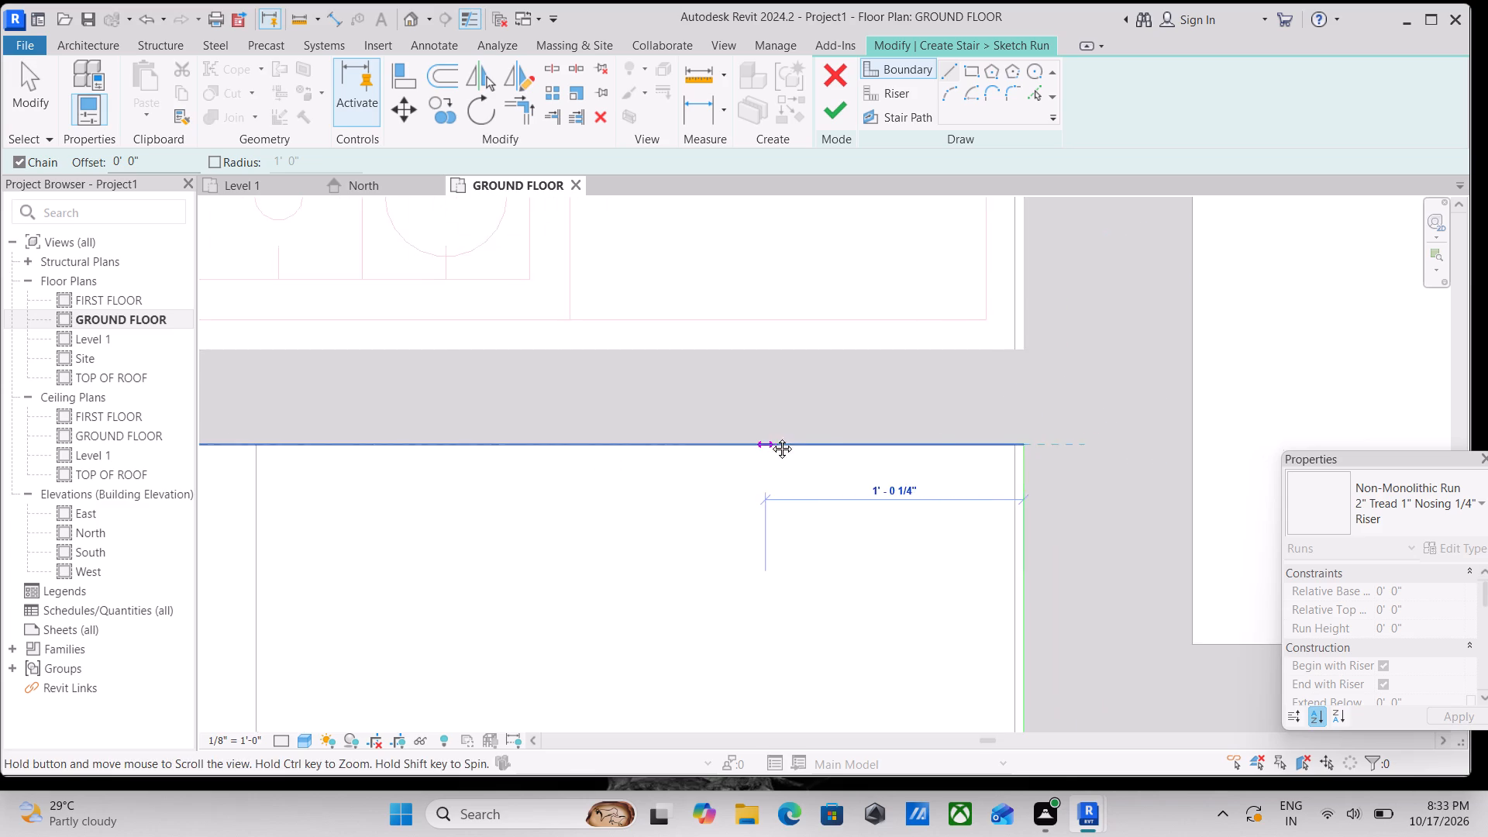
pyautogui.moveTo(770, 437); pyautogui.dragTo(1330, 382, button='middle')
pyautogui.scroll(-3, 634, 383)
pyautogui.moveTo(593, 374); pyautogui.dragTo(1219, 350, button='middle')
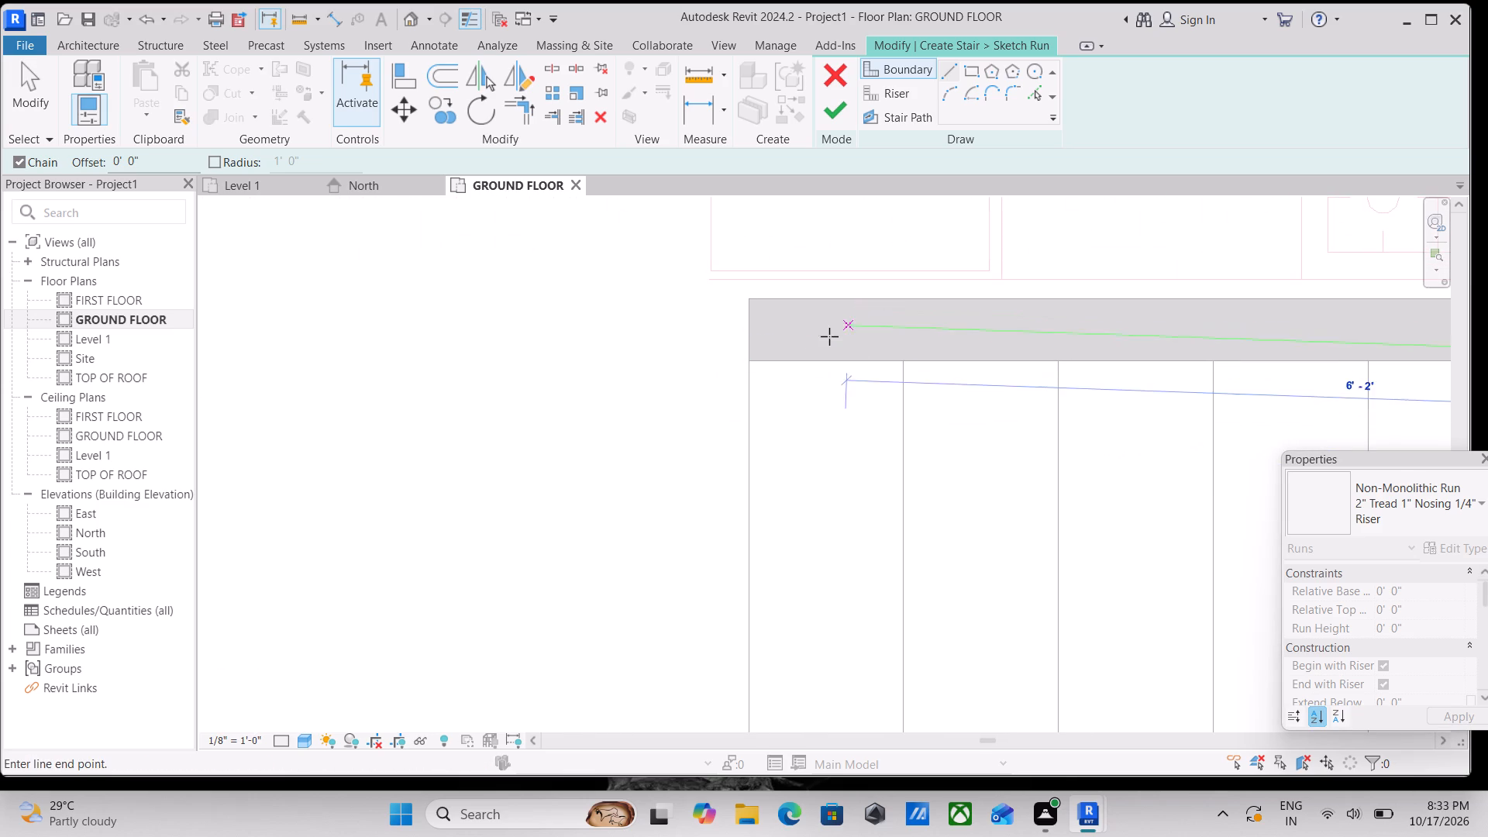
pyautogui.click(745, 360)
pyautogui.press('Escape')
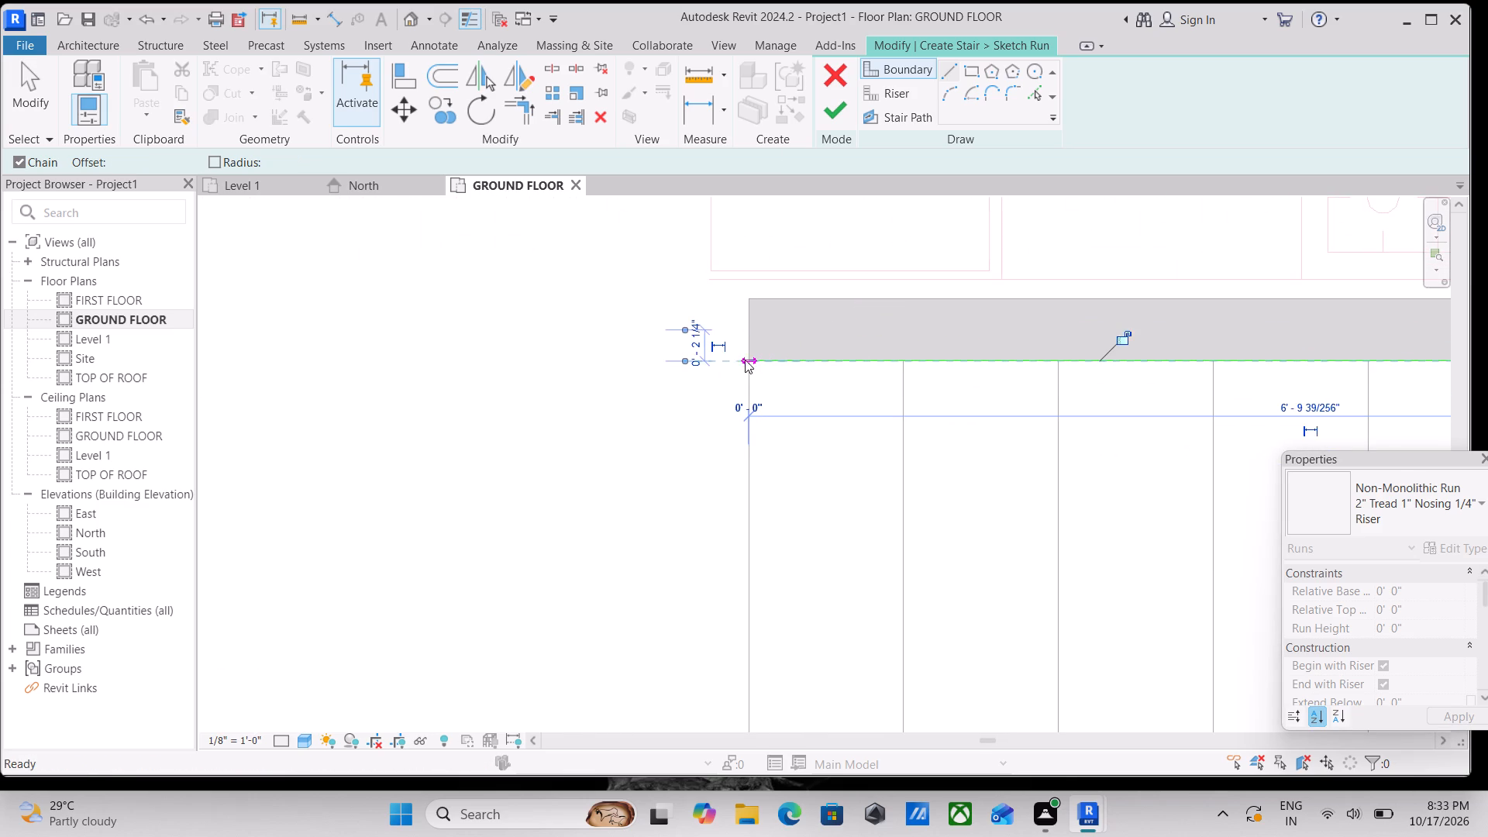
# Draw the short flight's first two risers between the boundaries, tracing the CAD tread lines from the open end.
pyautogui.scroll(-7, 971, 423)
pyautogui.moveTo(1011, 412); pyautogui.dragTo(801, 274, button='middle')
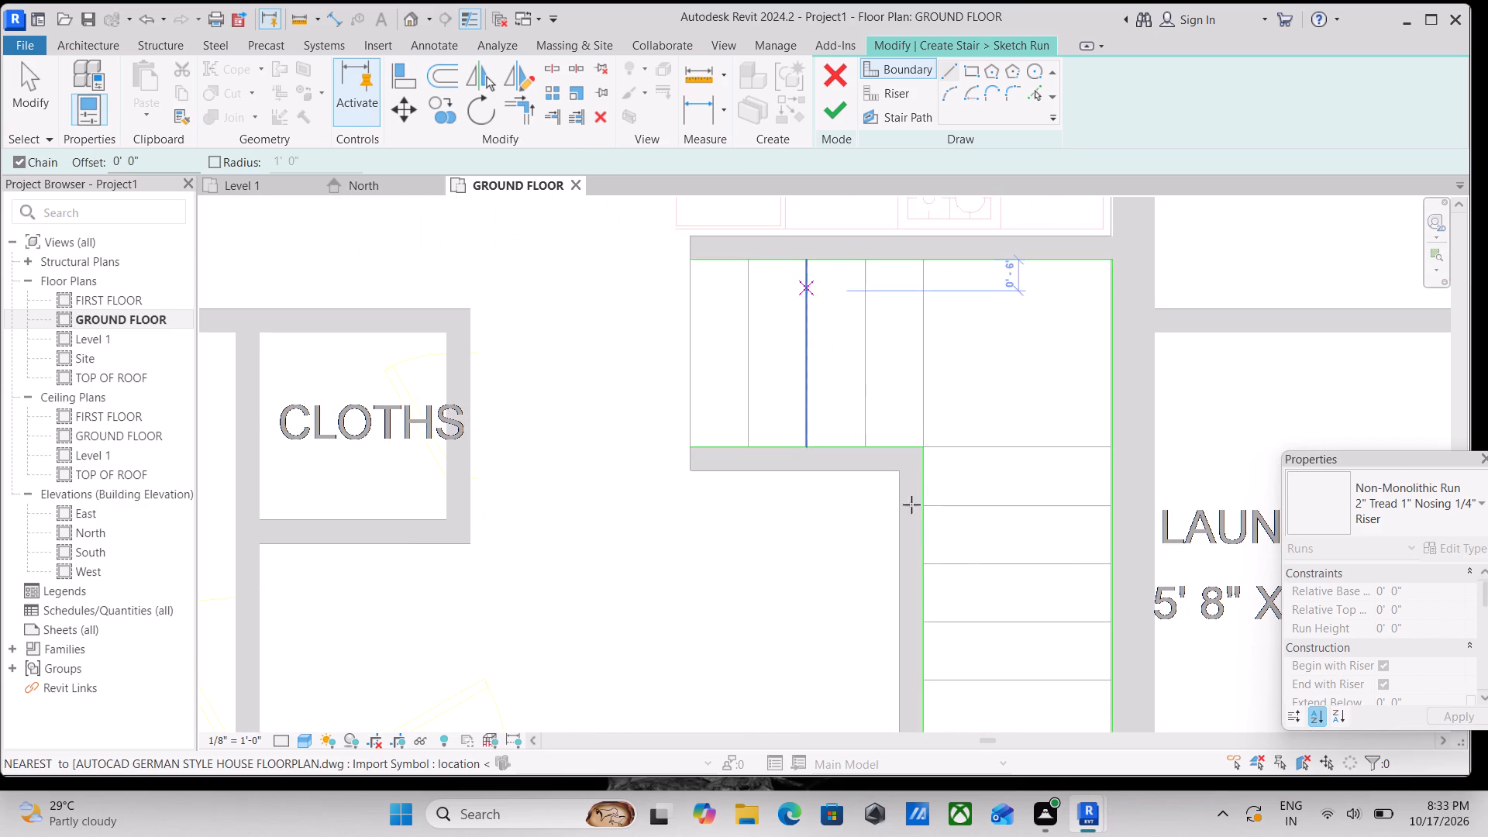
pyautogui.scroll(-1, 952, 555)
pyautogui.moveTo(947, 477); pyautogui.dragTo(933, 434, button='middle')
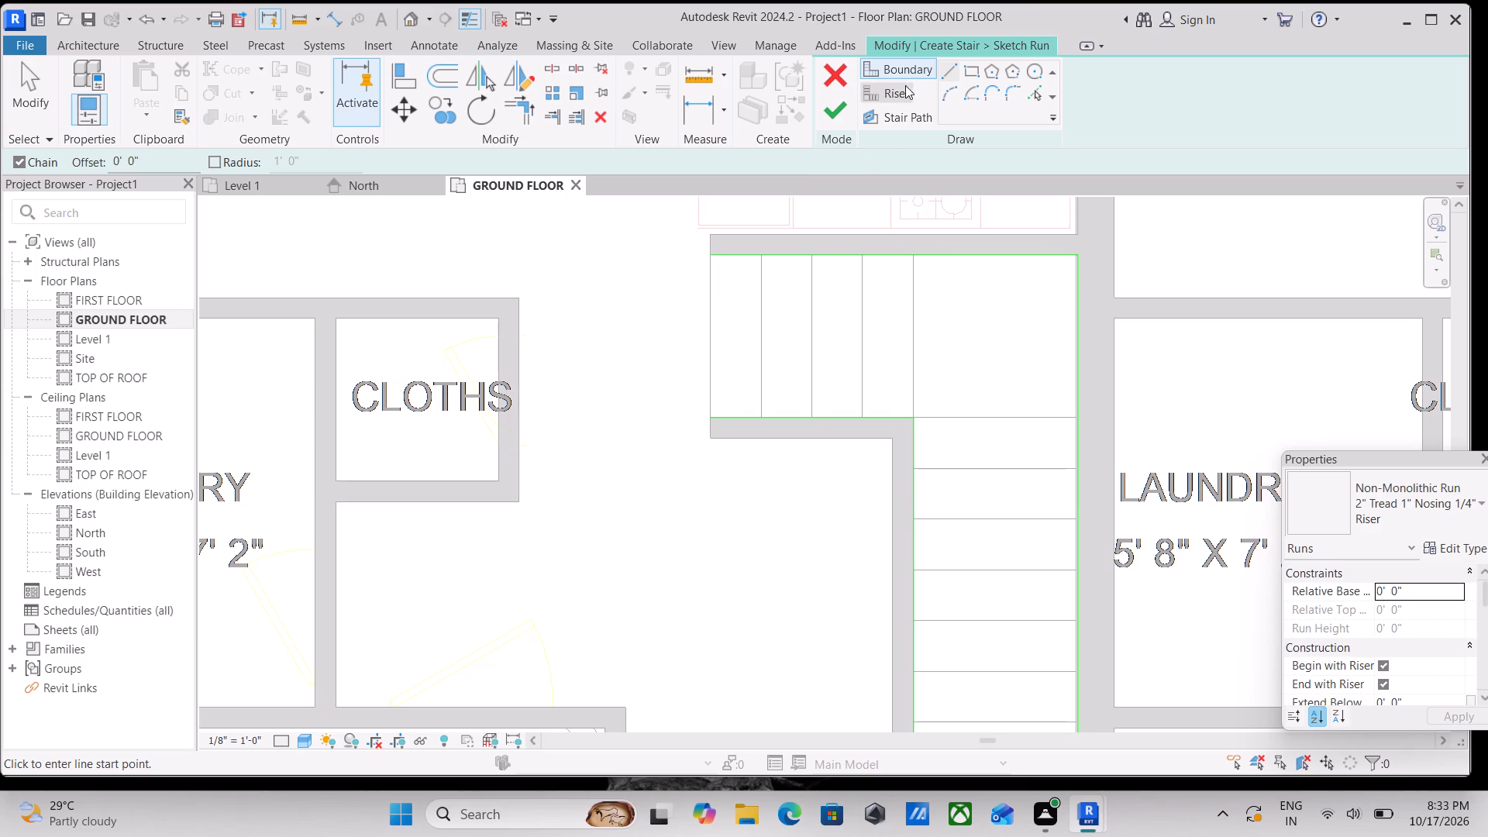
pyautogui.click(872, 86)
pyautogui.scroll(3, 711, 253)
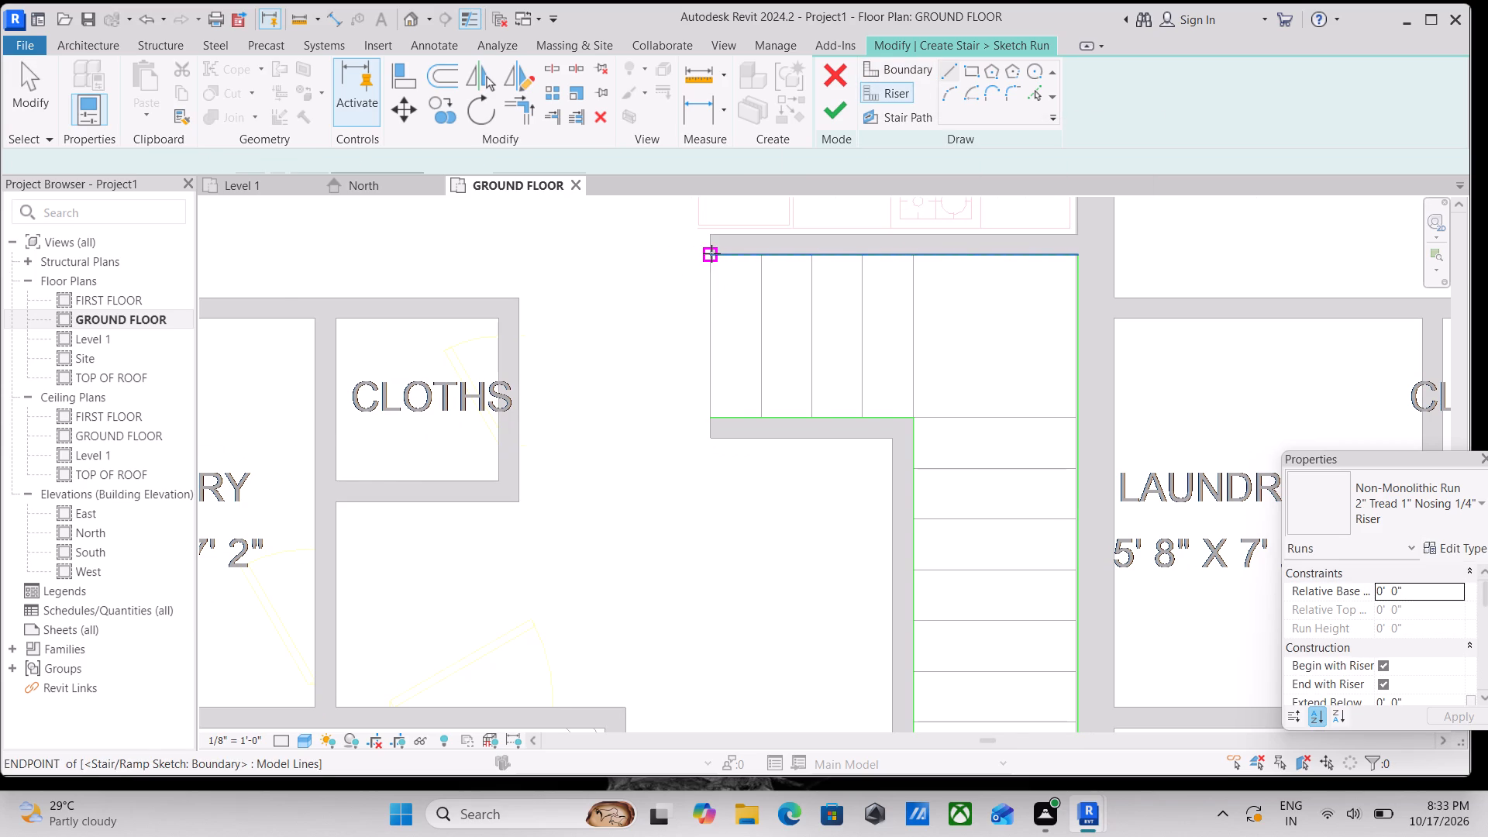
pyautogui.click(711, 253)
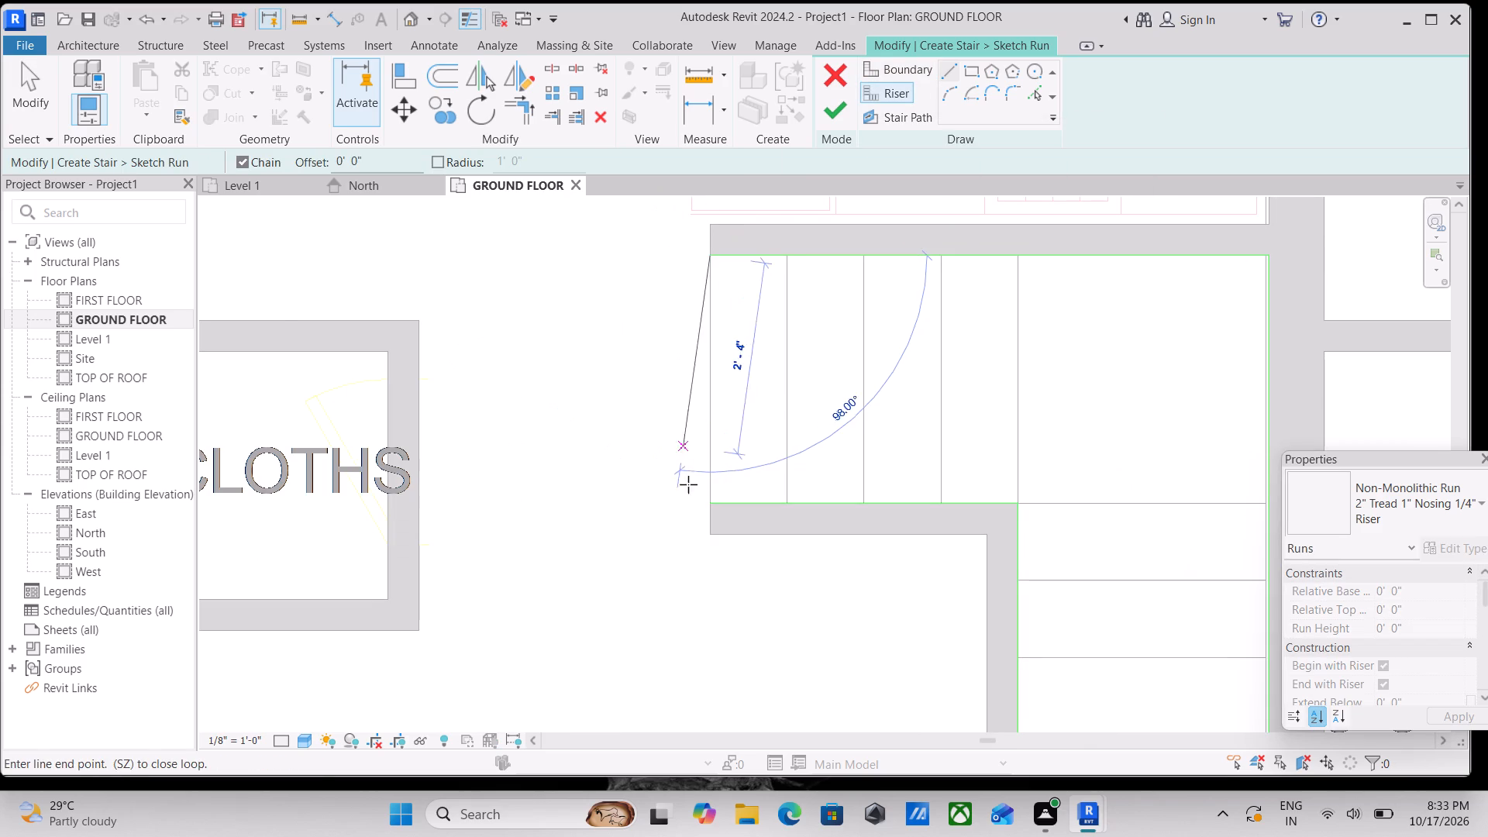
pyautogui.click(702, 504)
pyautogui.press('Escape')
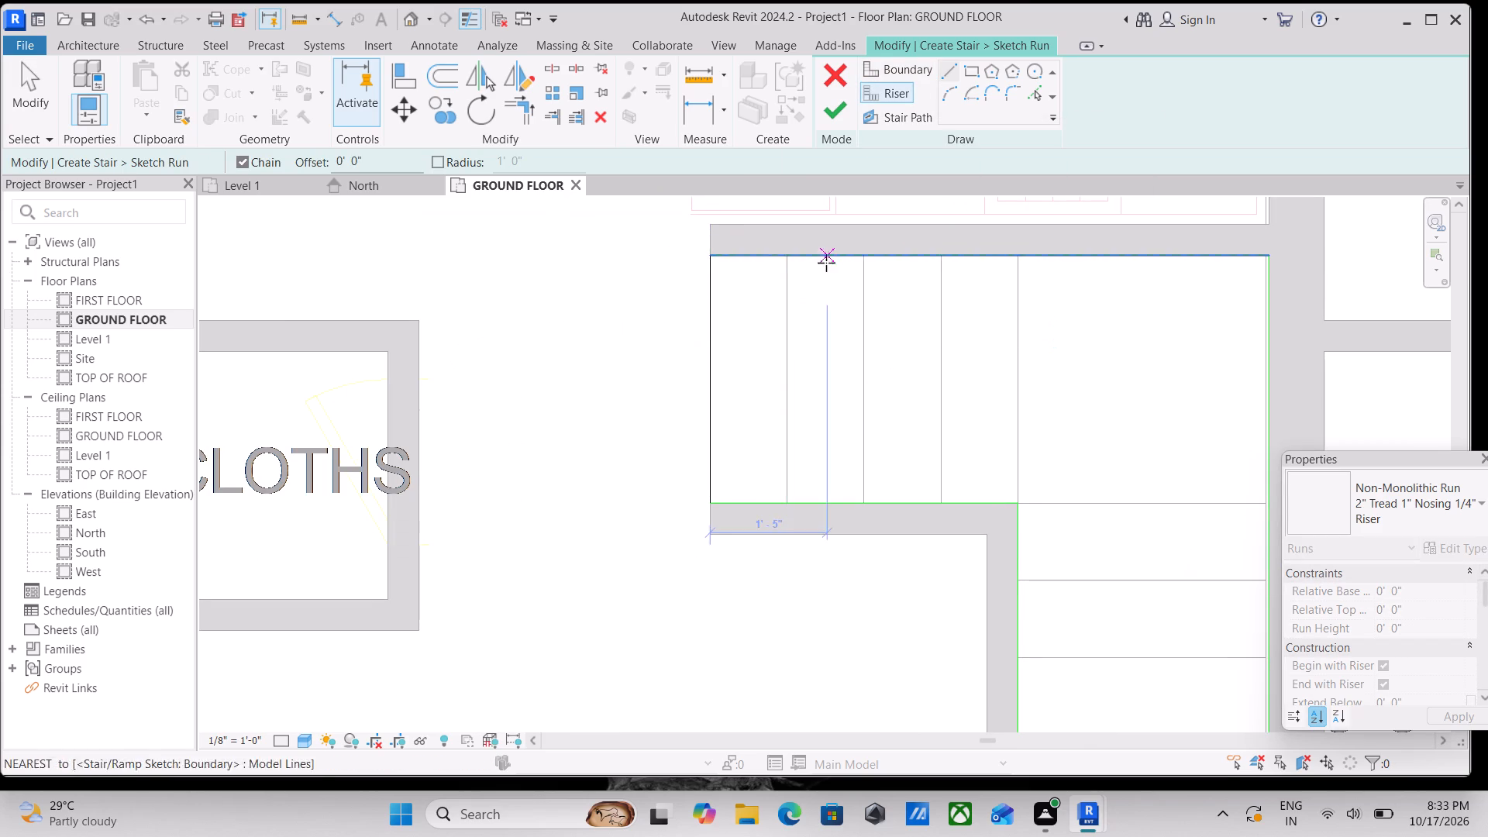
pyautogui.click(783, 258)
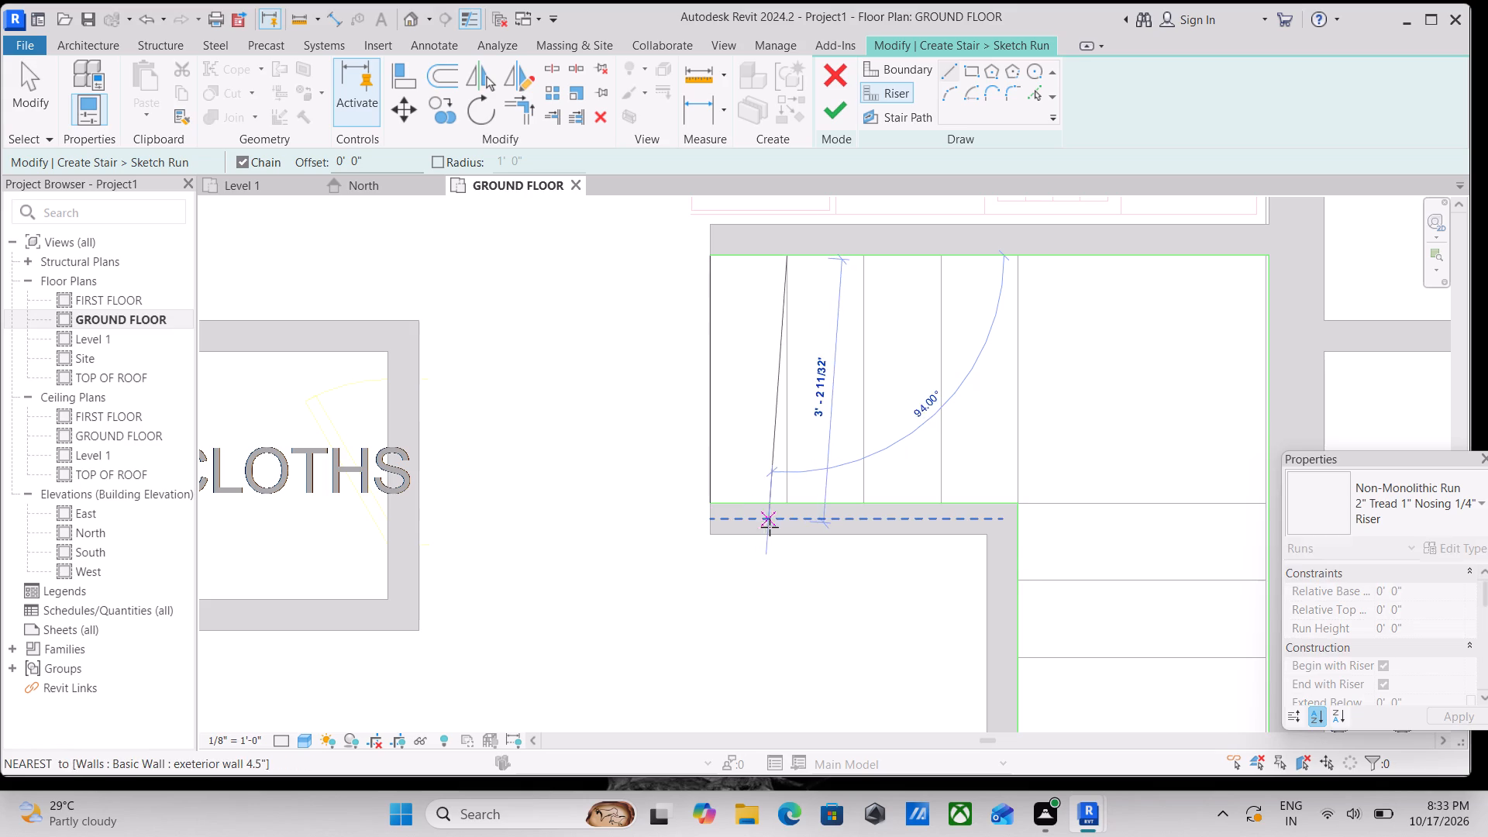
pyautogui.click(785, 509)
pyautogui.press('Escape')
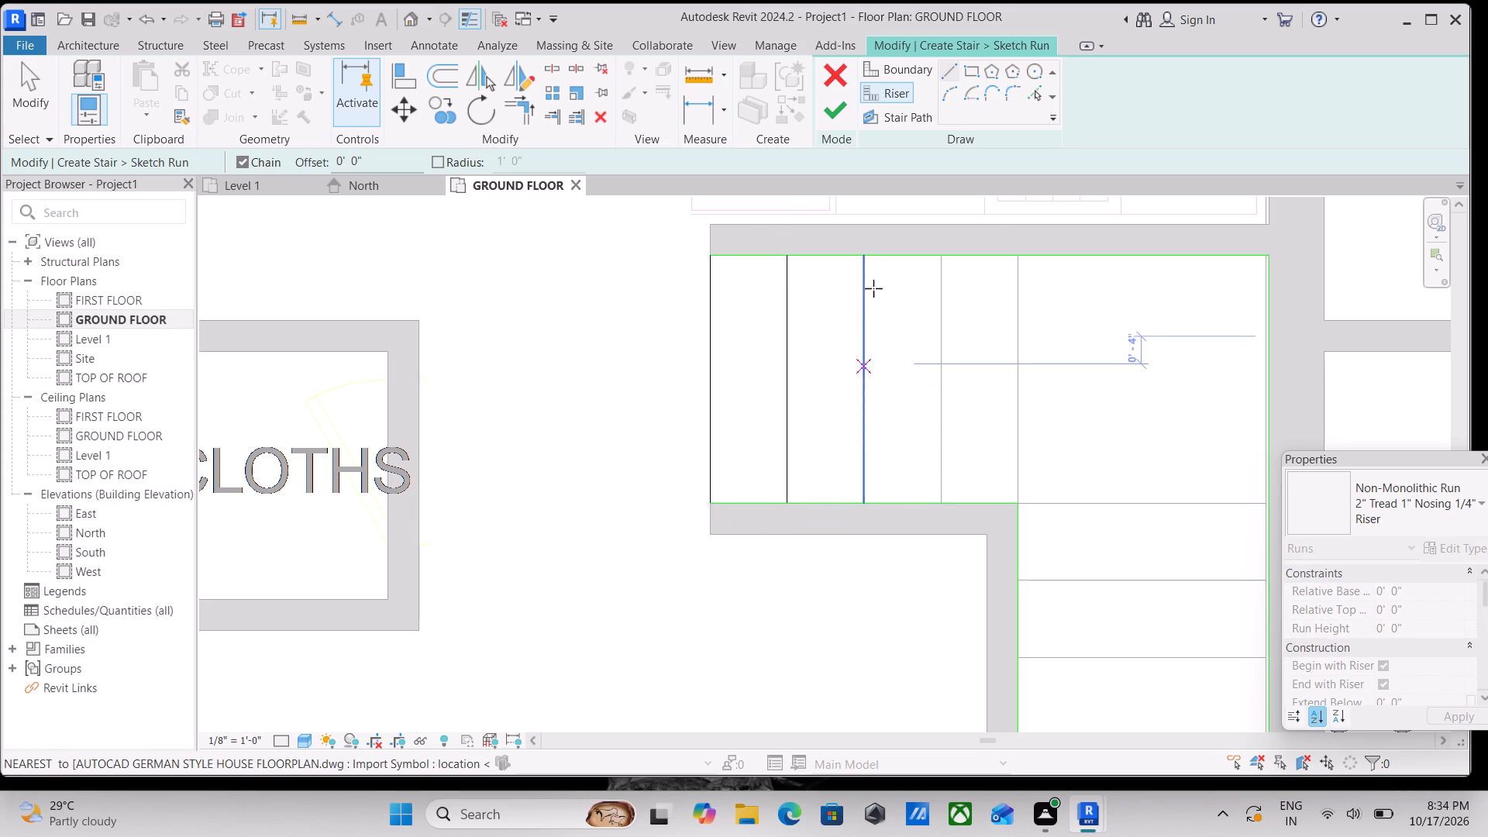
# Draw the short flight's remaining three risers over the CAD lines, ending with the 3'-0" riser at the inner corner.
pyautogui.click(866, 257)
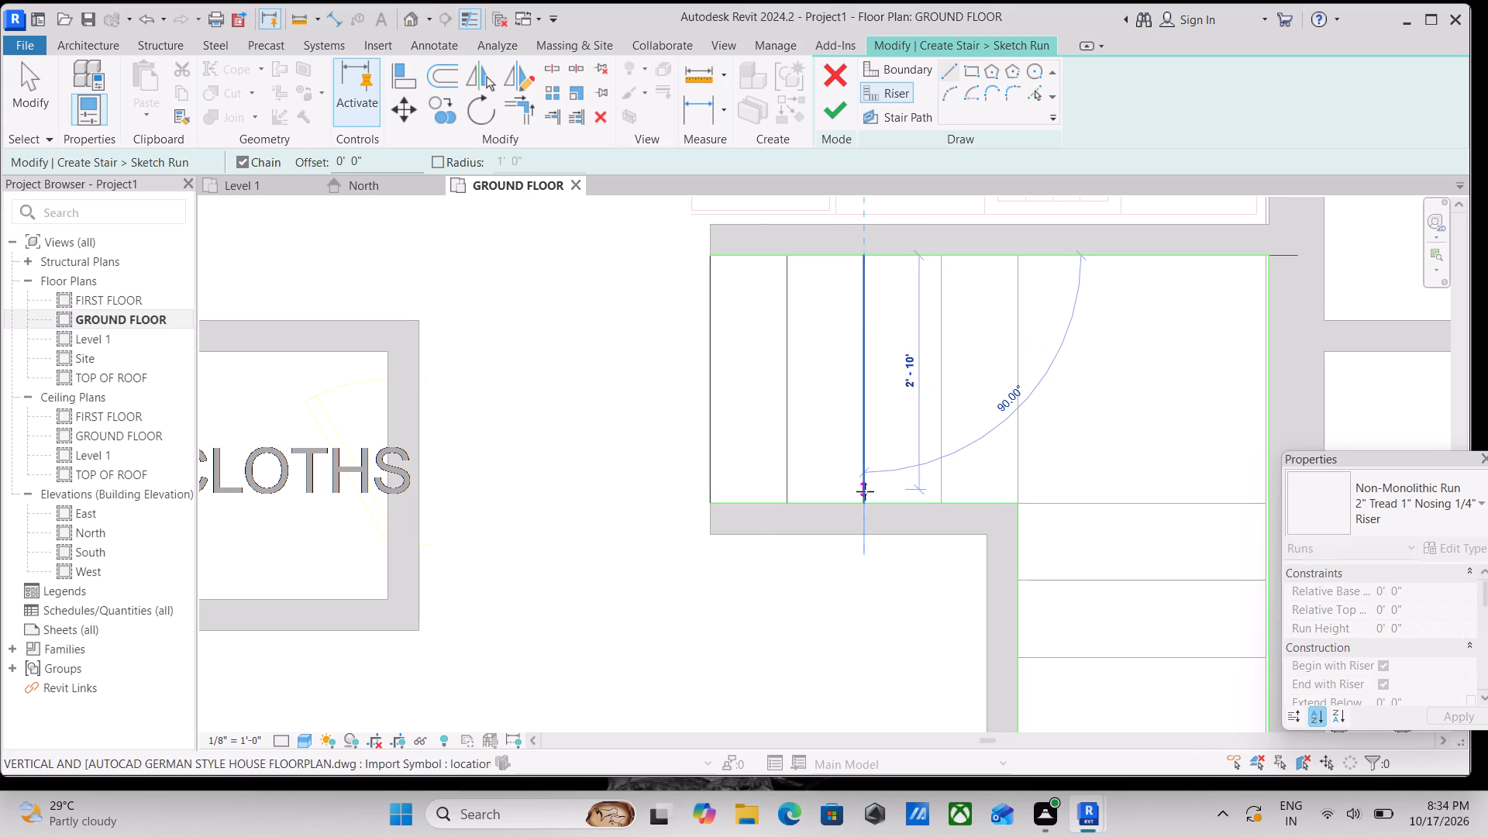
pyautogui.click(866, 505)
pyautogui.press('Escape')
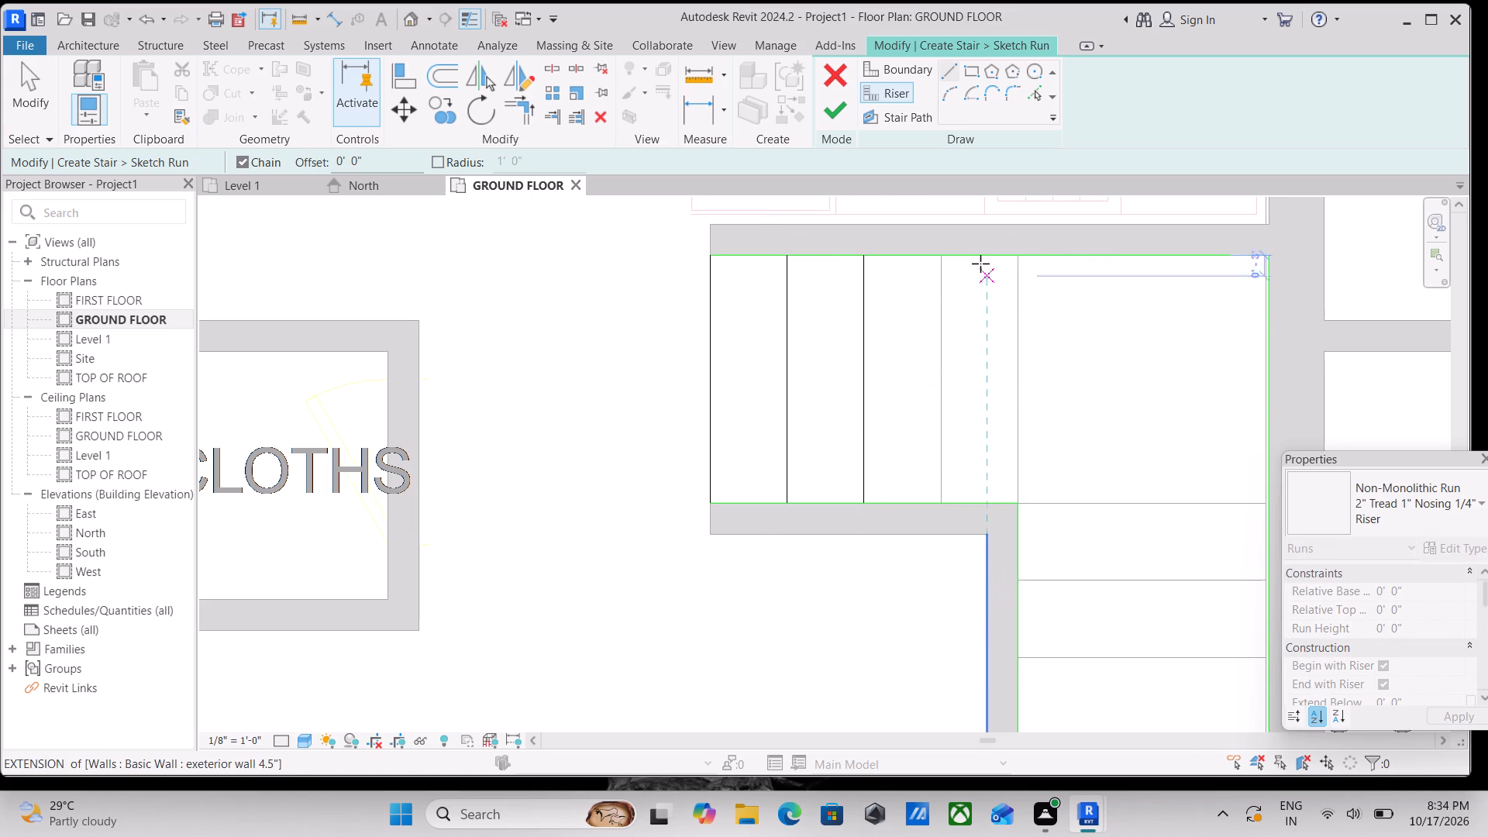
pyautogui.click(944, 260)
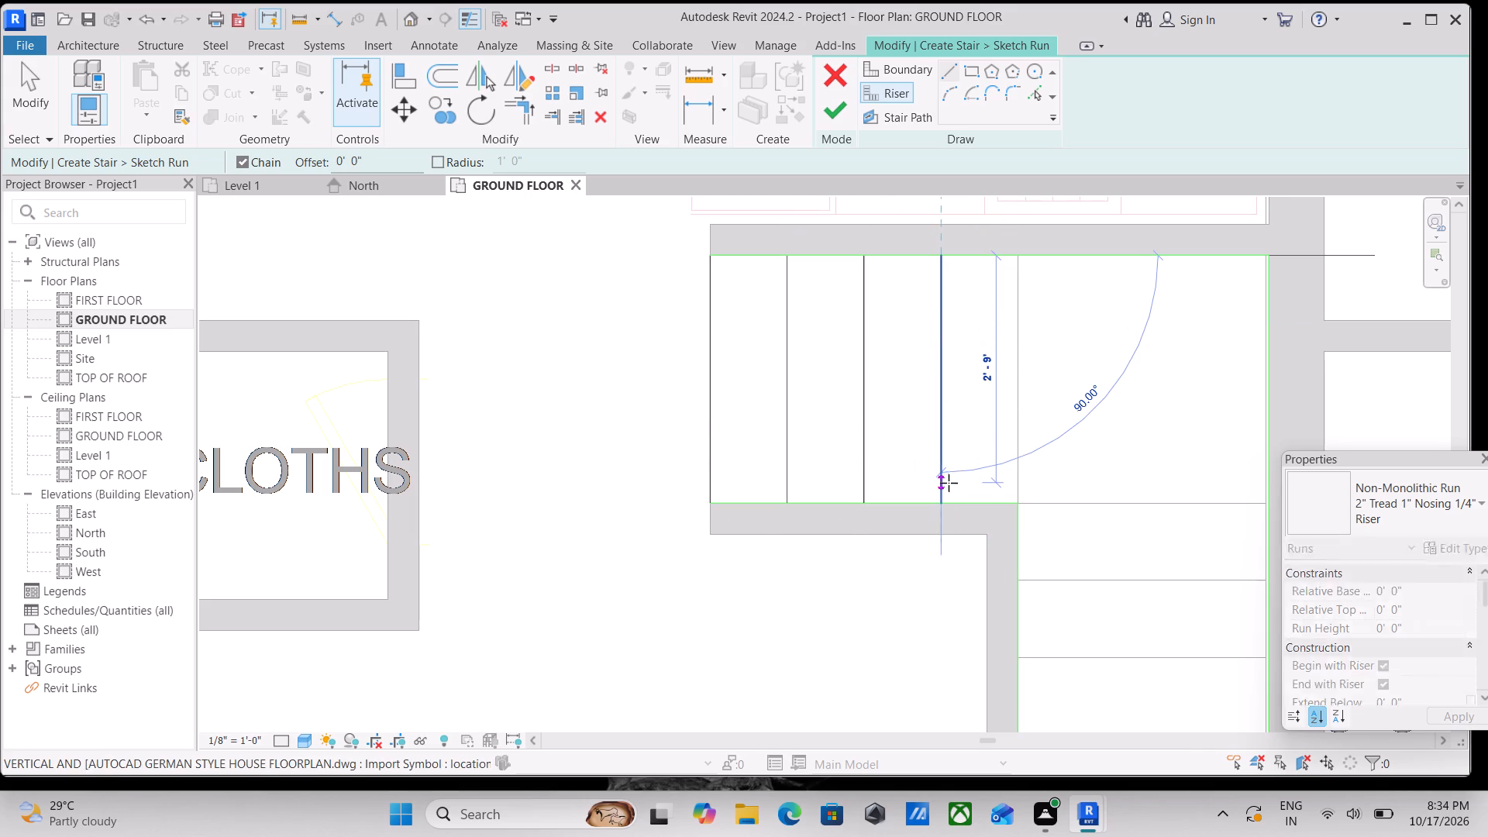
pyautogui.click(942, 499)
pyautogui.press('Escape')
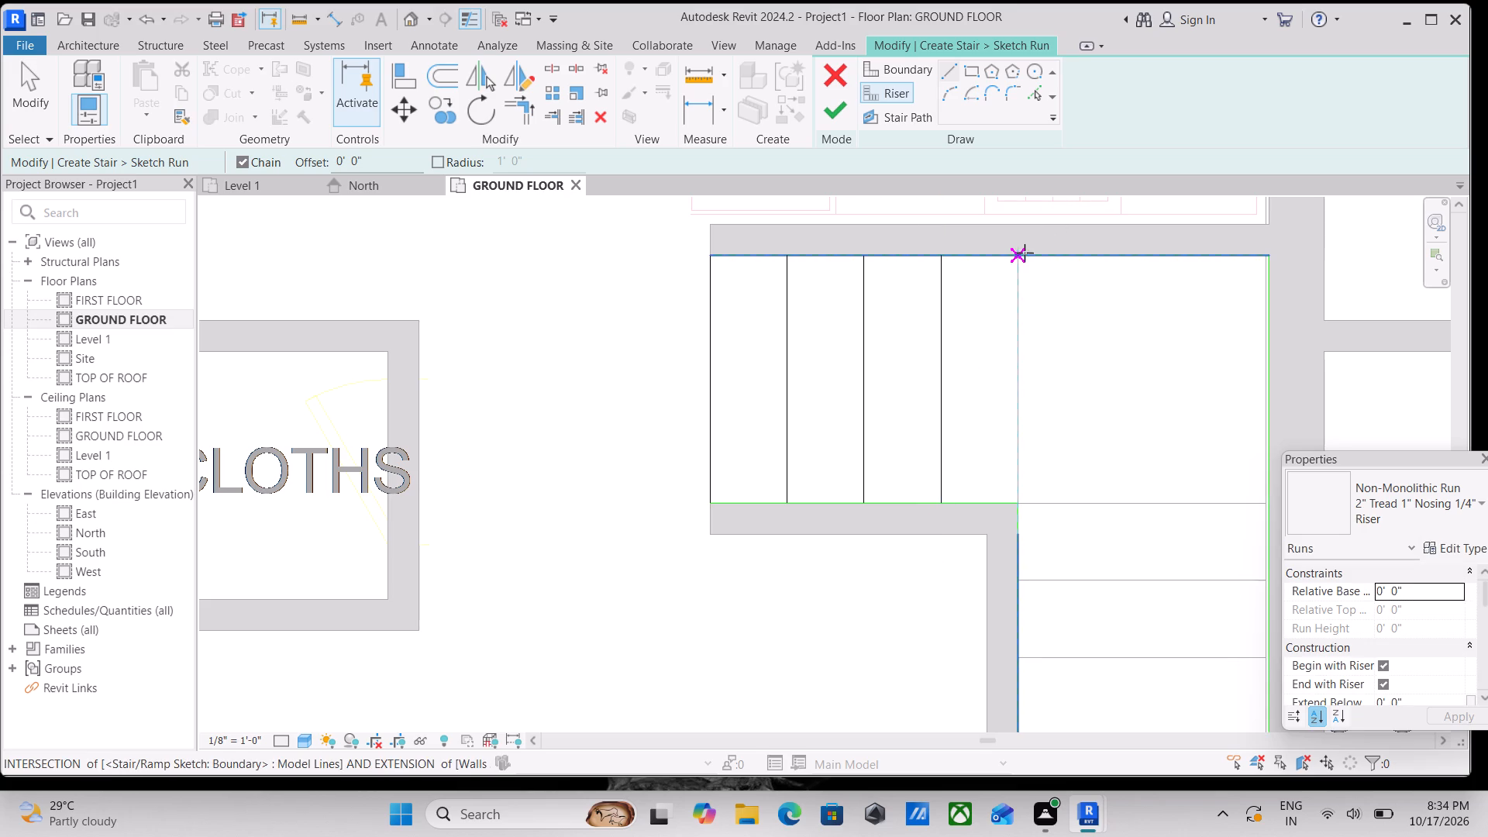
pyautogui.click(1025, 256)
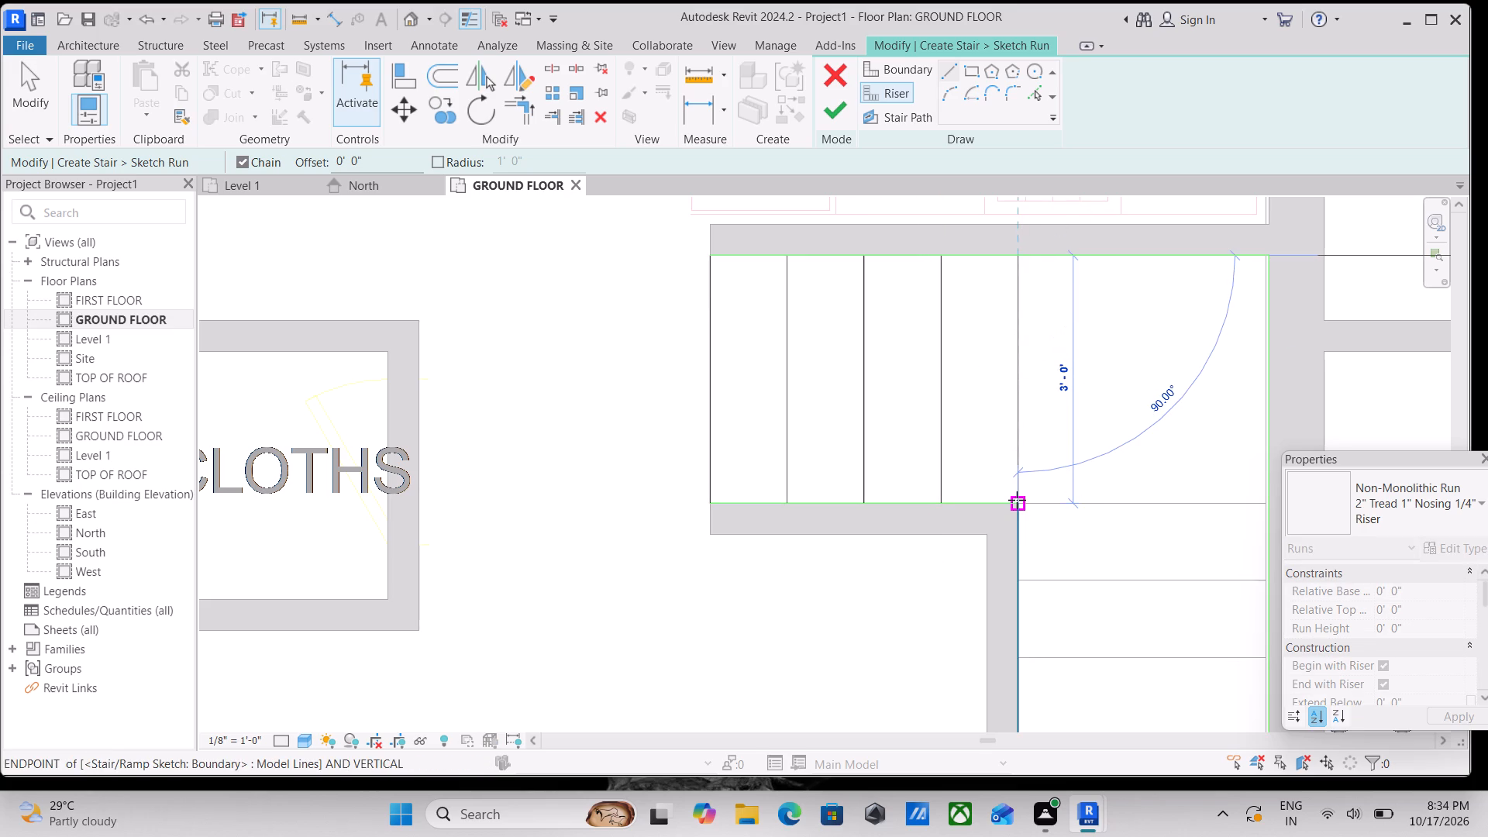
pyautogui.click(1017, 500)
pyautogui.press('Escape')
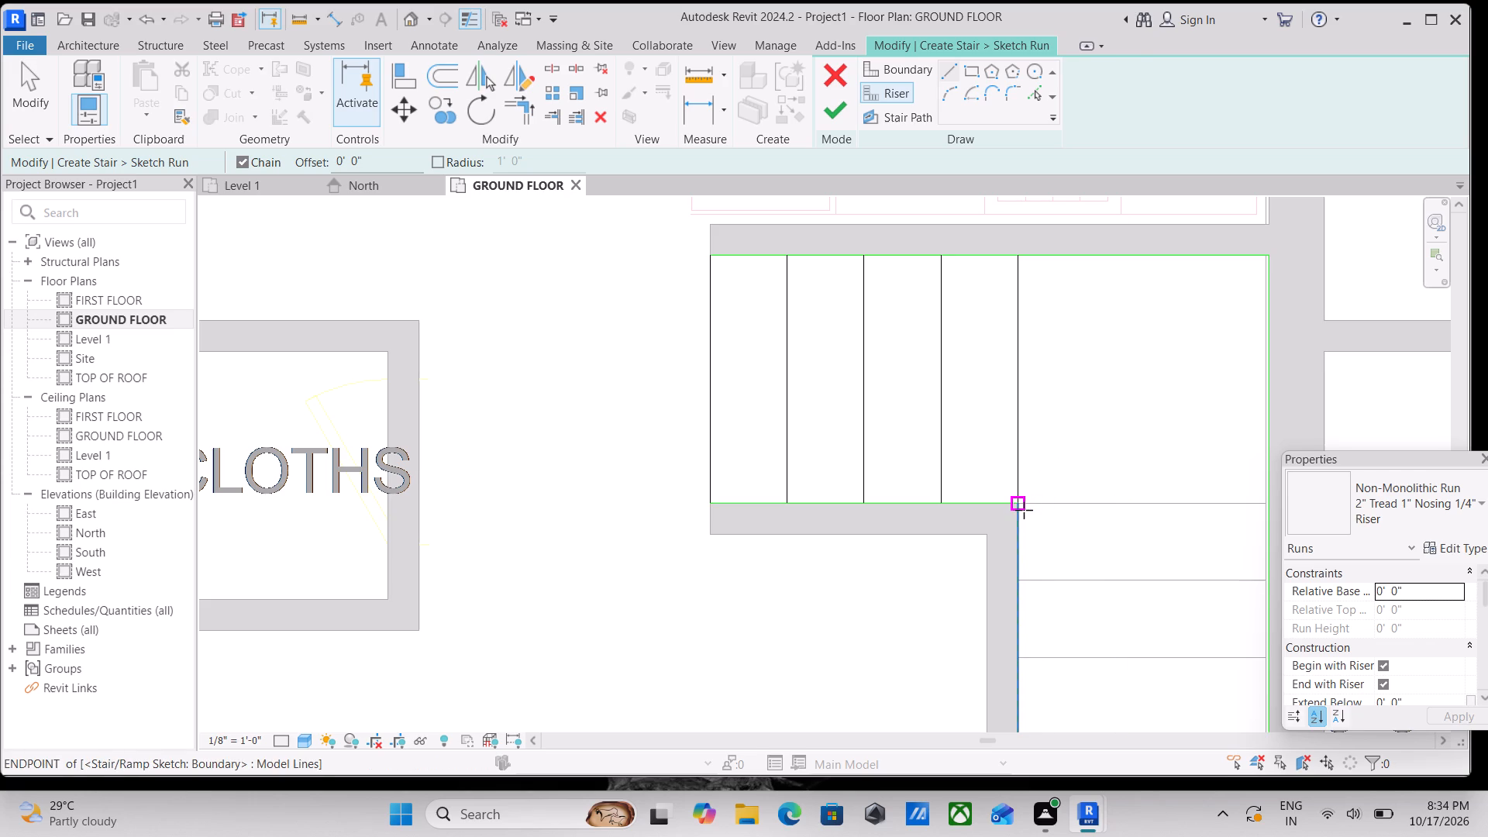
pyautogui.scroll(-1, 1083, 588)
pyautogui.moveTo(1081, 584); pyautogui.dragTo(998, 551, button='middle')
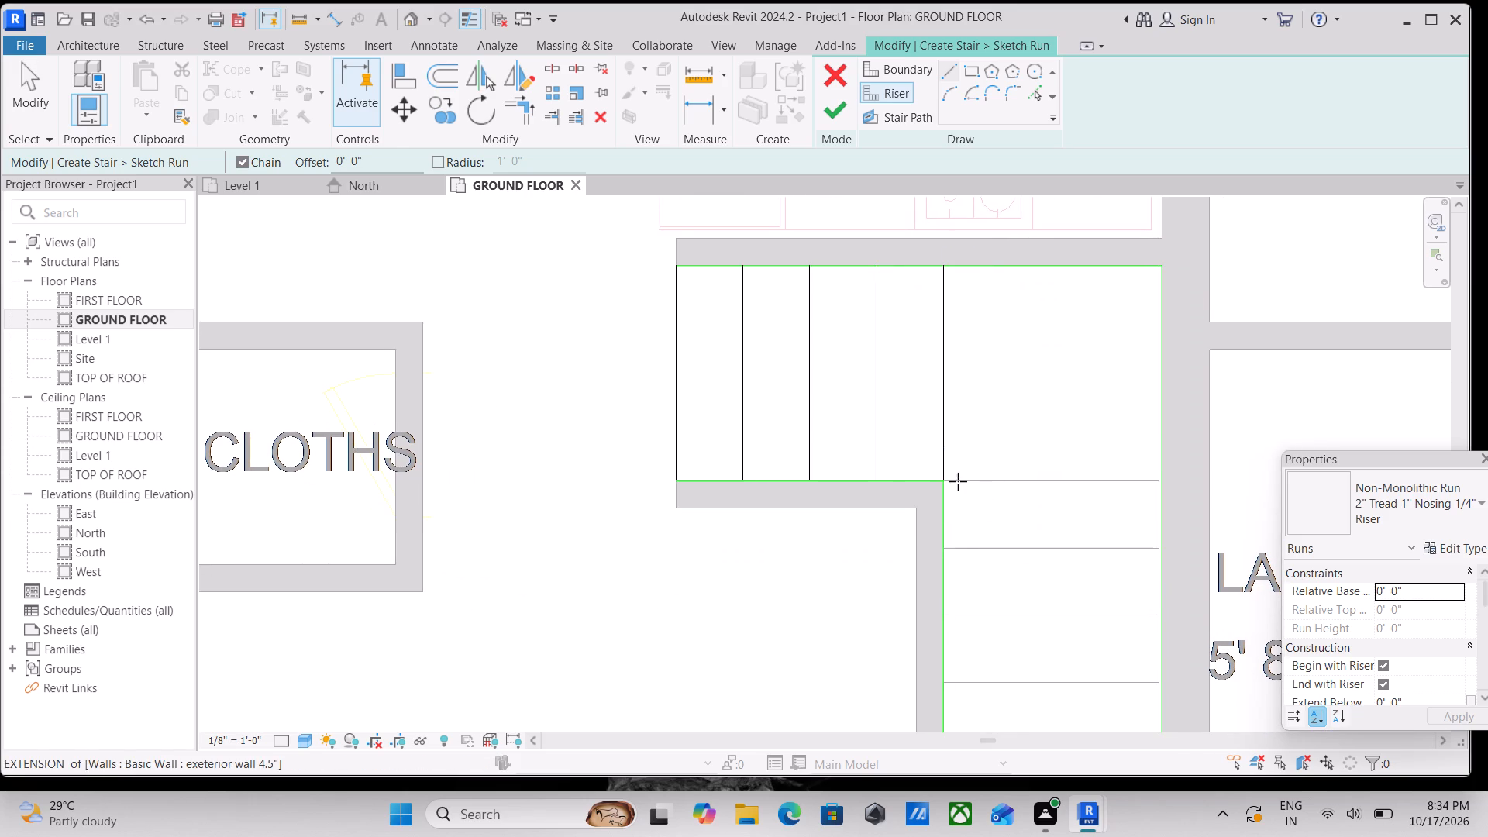
# Draw the long flight's first two risers, about 3'-0" wide, from the inner corner over the CAD tread lines to the outer boundary.
pyautogui.click(949, 483)
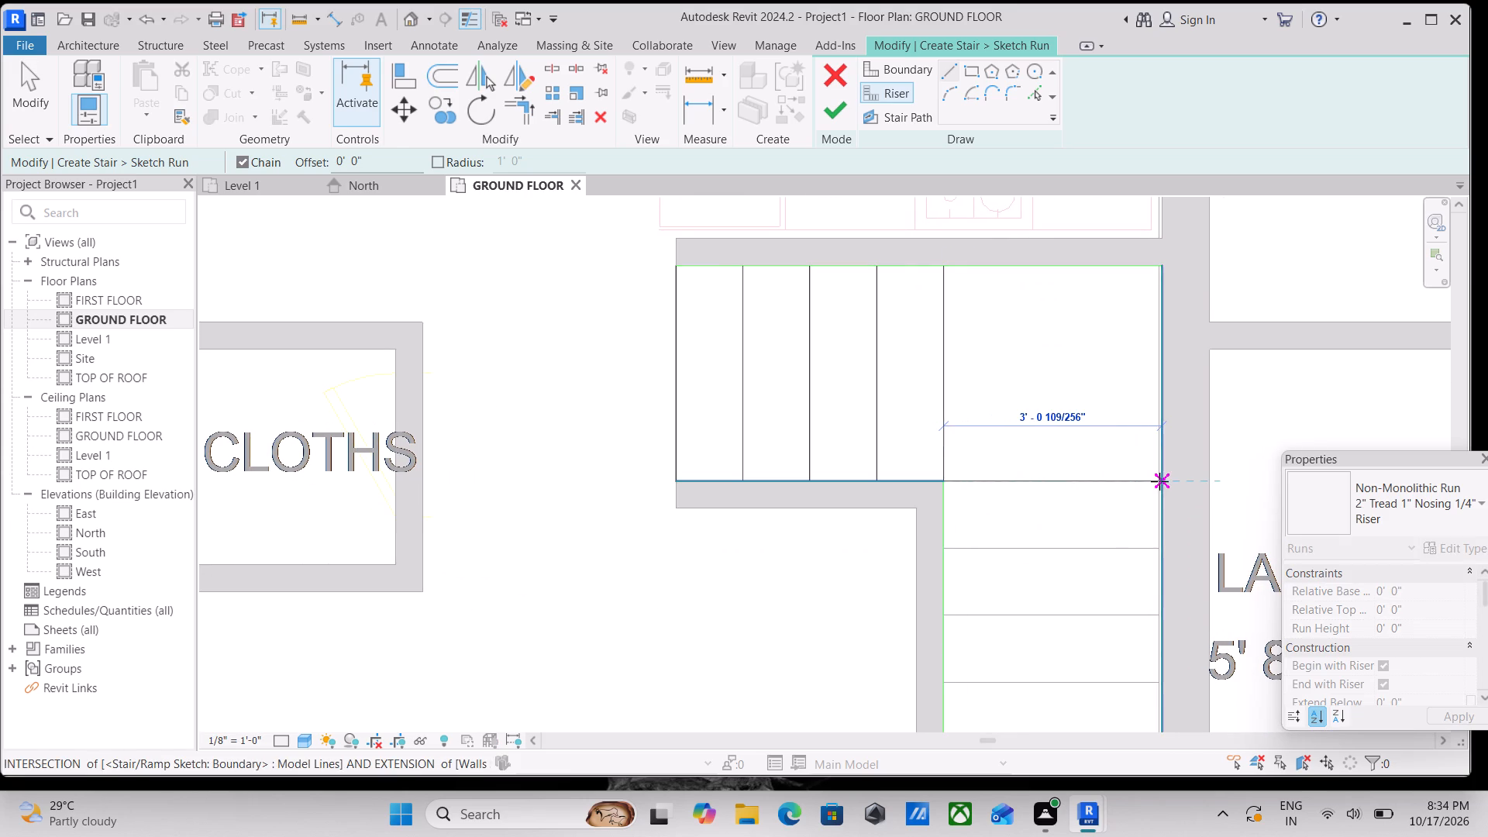
pyautogui.click(1159, 481)
pyautogui.scroll(6, 1169, 508)
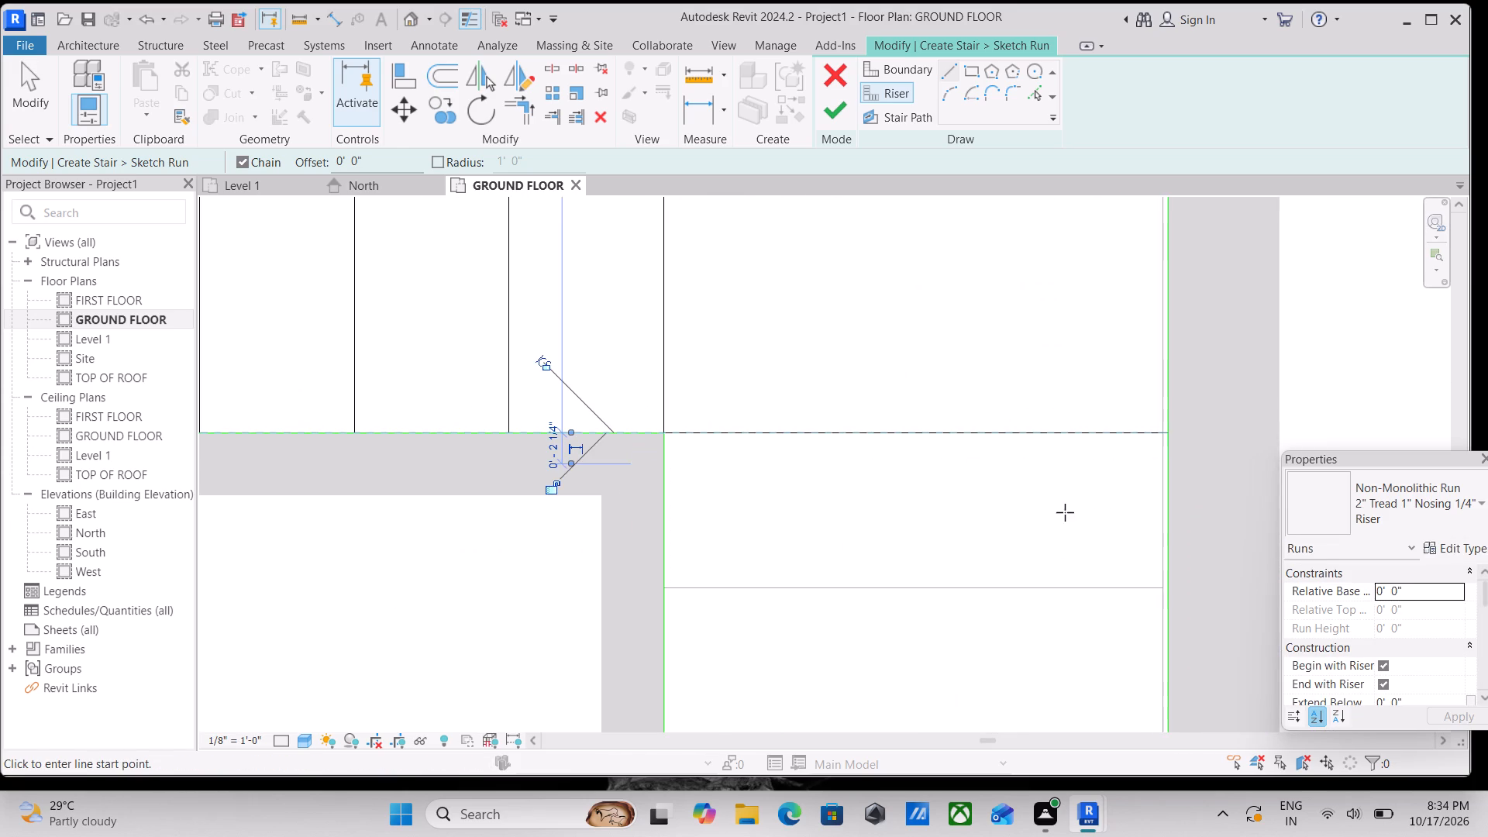
pyautogui.scroll(1, 1173, 438)
pyautogui.moveTo(945, 534); pyautogui.dragTo(1027, 292, button='middle')
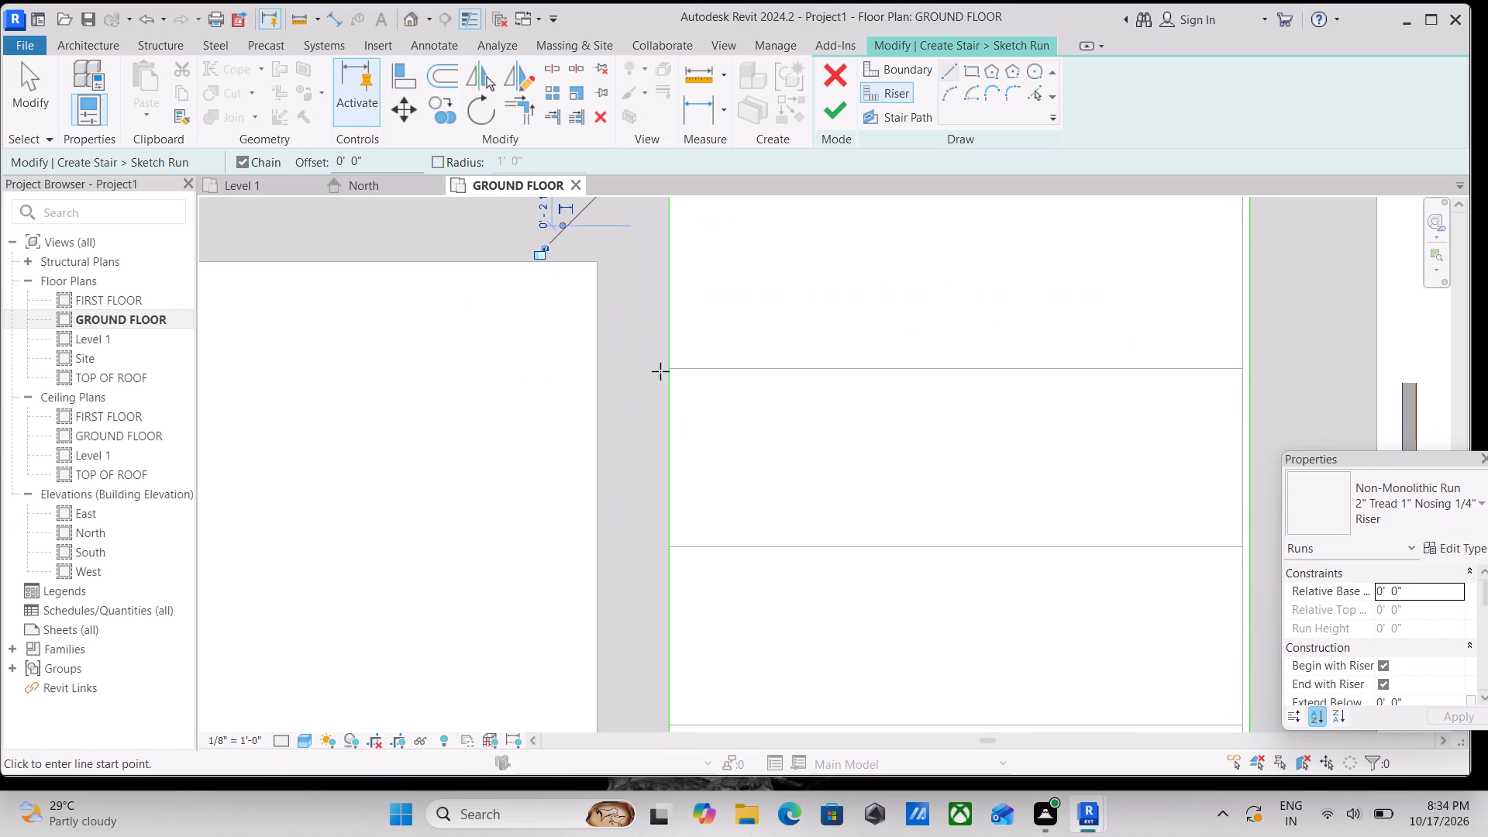
pyautogui.click(669, 370)
pyautogui.moveTo(979, 360); pyautogui.dragTo(745, 363, button='middle')
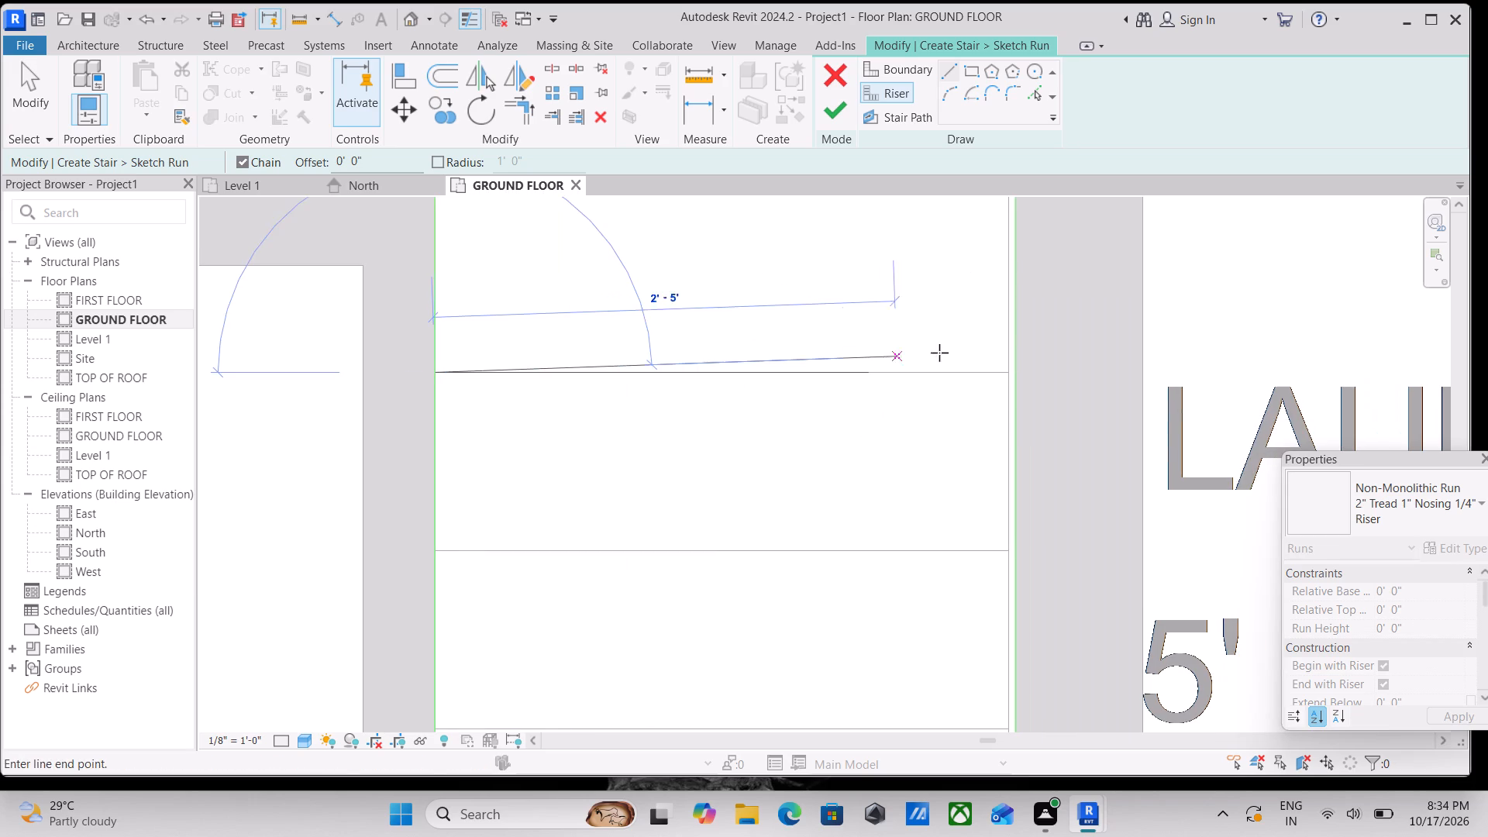
pyautogui.scroll(3, 1009, 370)
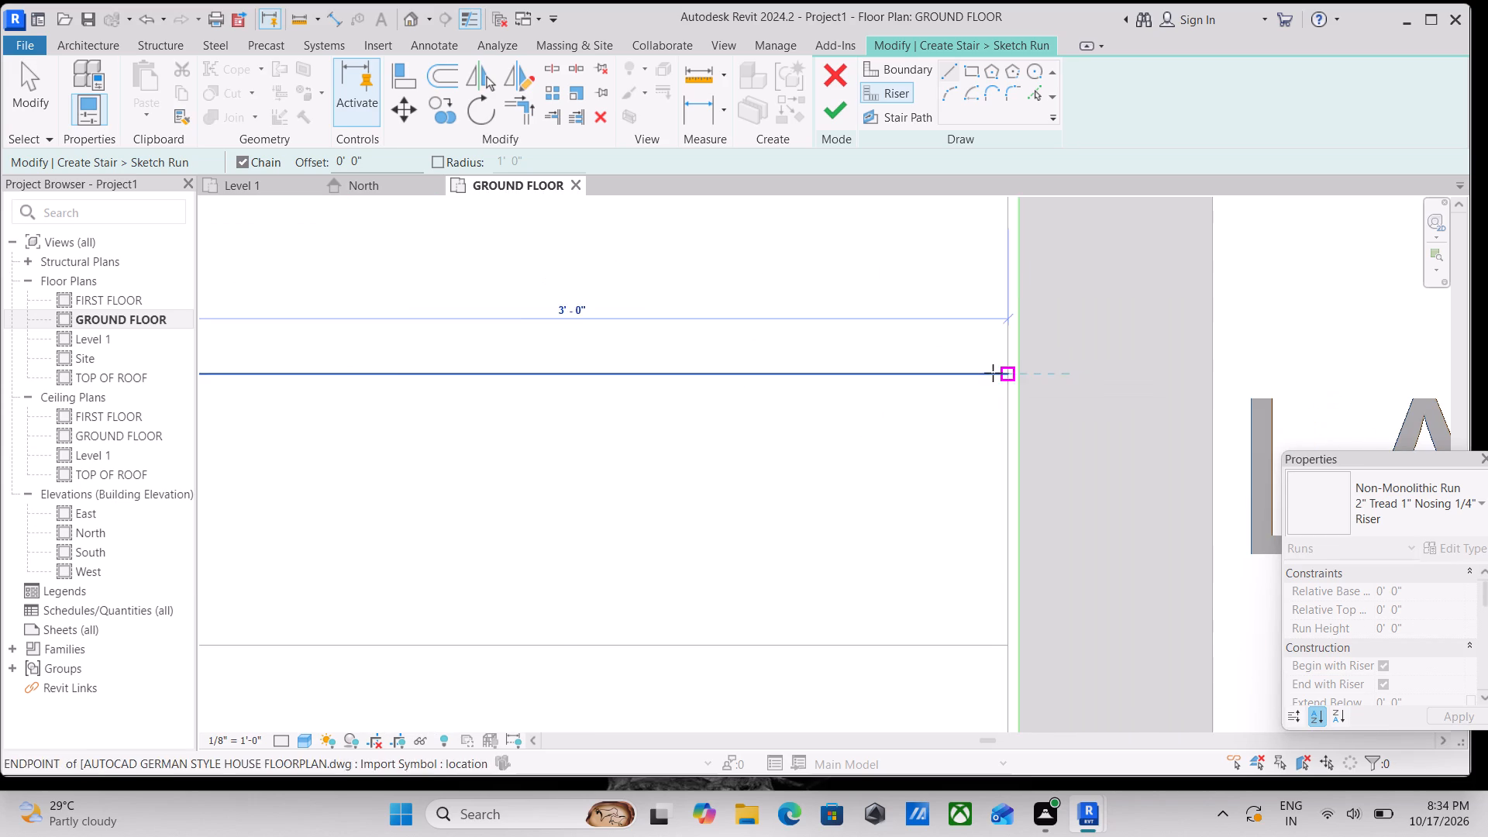
pyautogui.click(1017, 375)
# Draw the long flight's third and fourth risers over the CAD tread lines, each spanning from the inner boundary to the outer boundary.
pyautogui.scroll(-3, 838, 414)
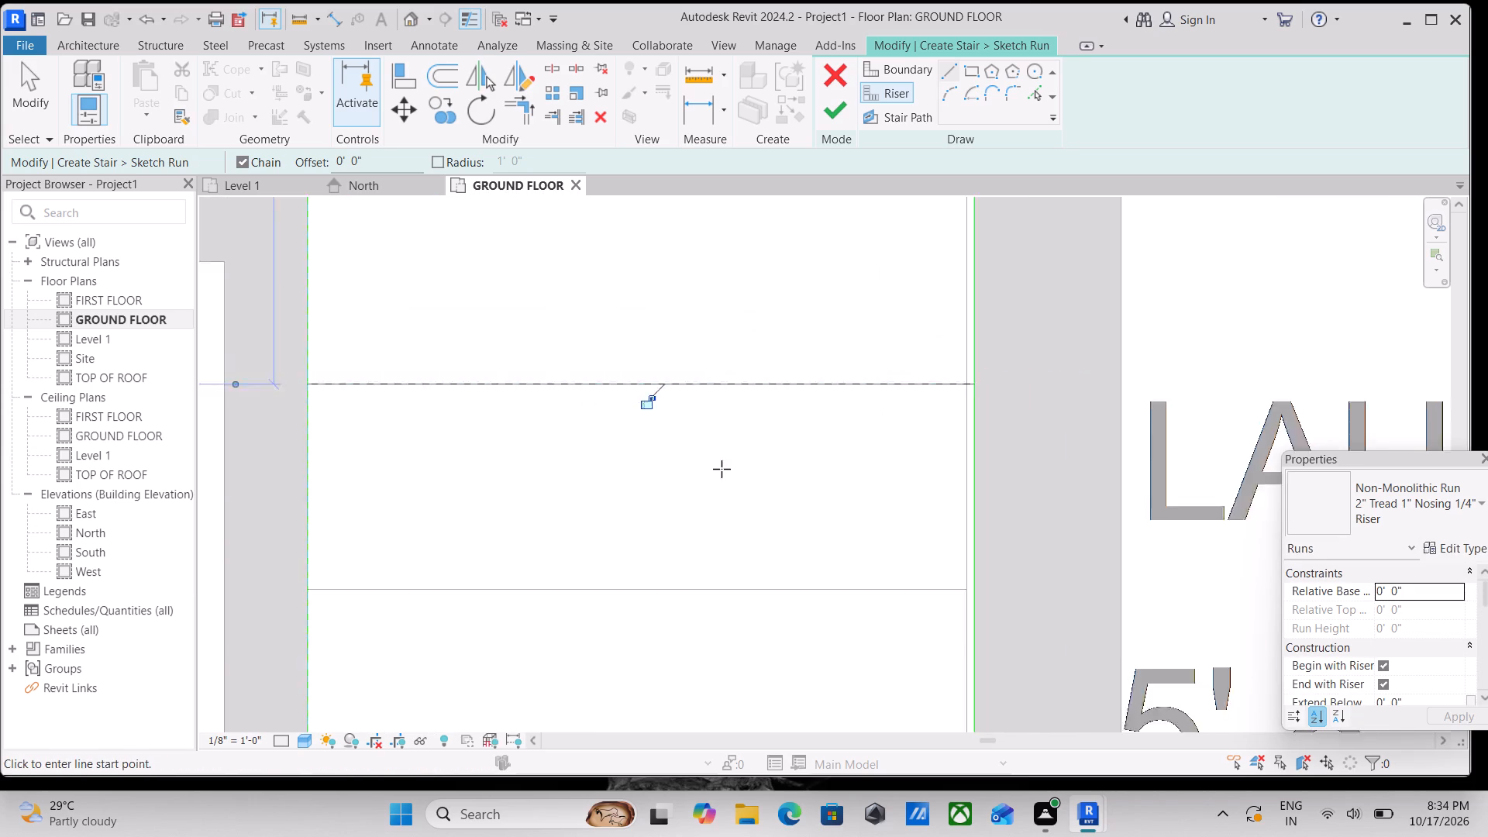
pyautogui.moveTo(722, 469); pyautogui.dragTo(959, 294, button='middle')
pyautogui.moveTo(670, 436); pyautogui.dragTo(842, 406, button='middle')
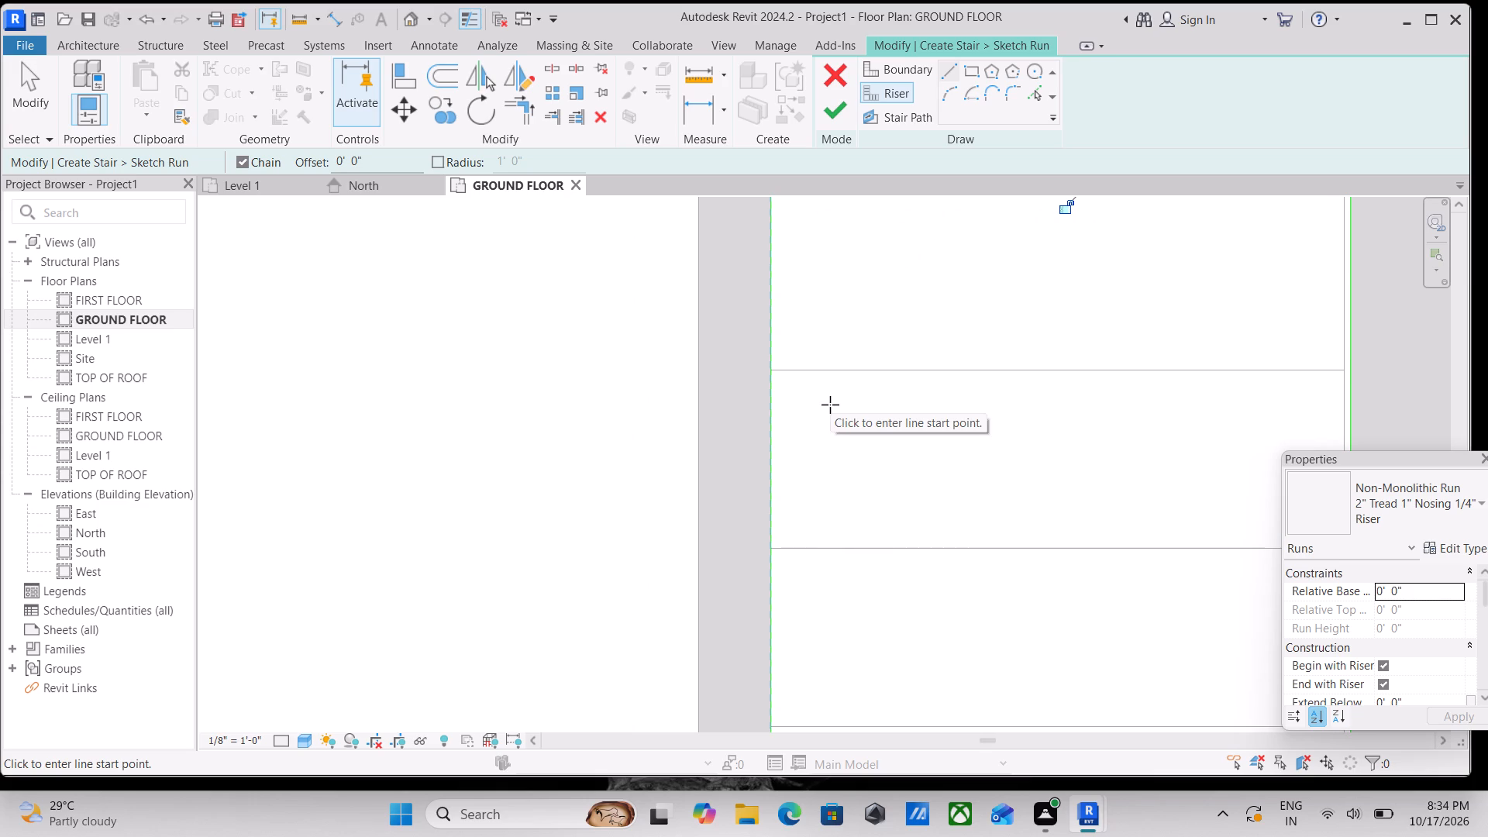
pyautogui.click(767, 373)
pyautogui.moveTo(822, 364); pyautogui.dragTo(455, 353, button='middle')
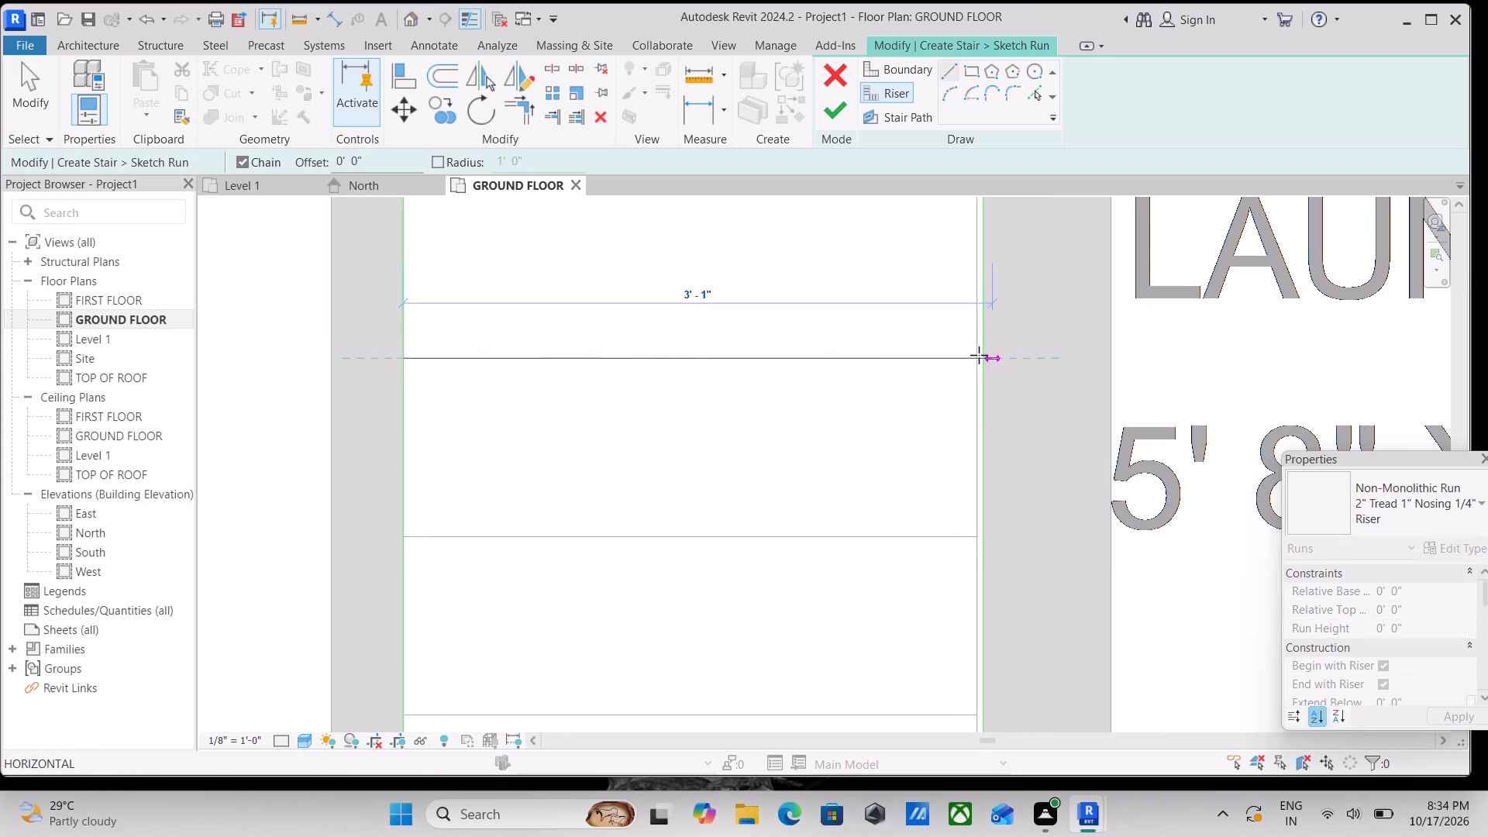
pyautogui.scroll(3, 983, 357)
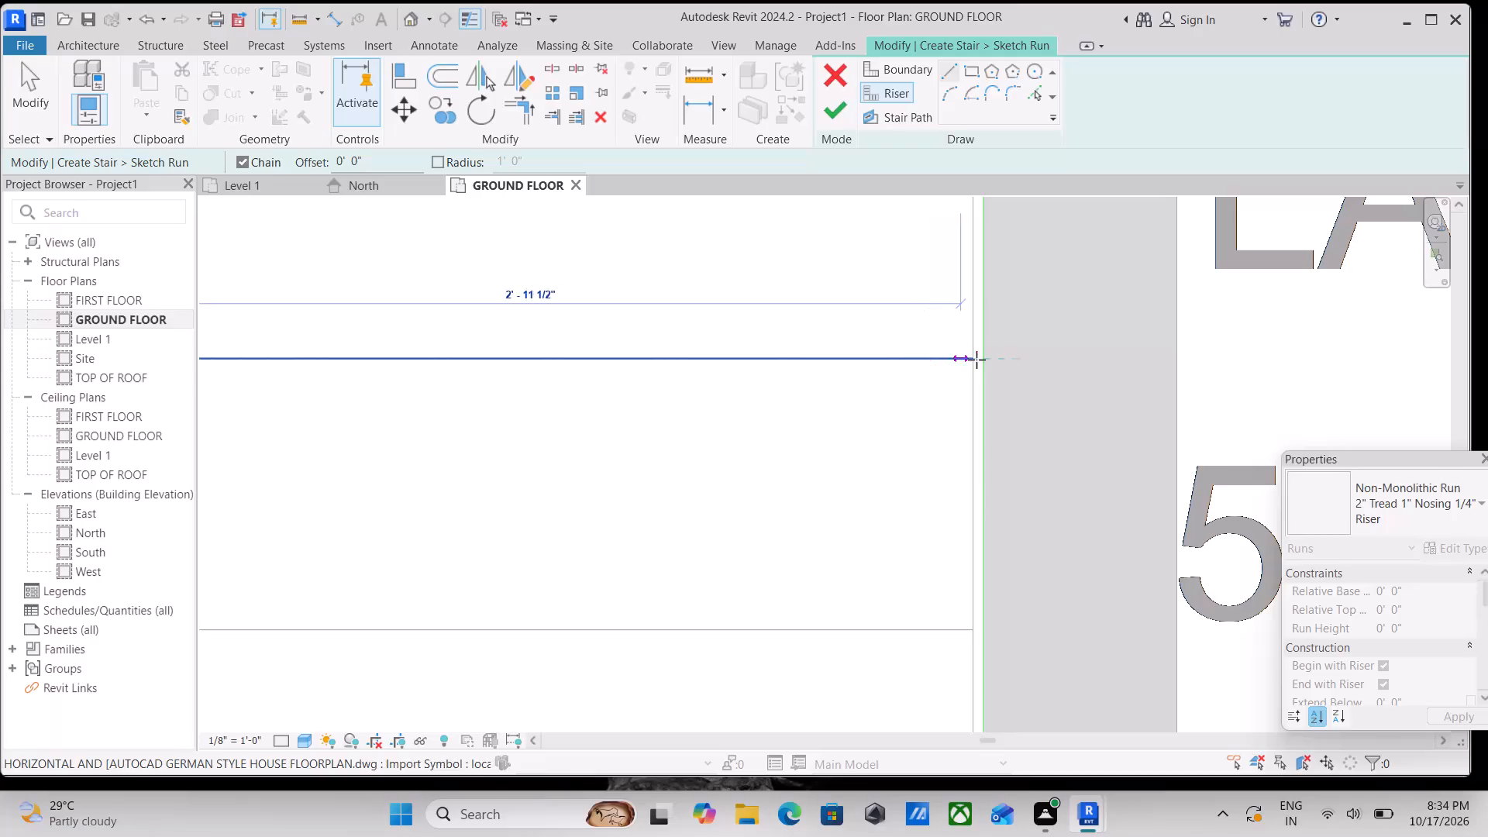
pyautogui.click(990, 360)
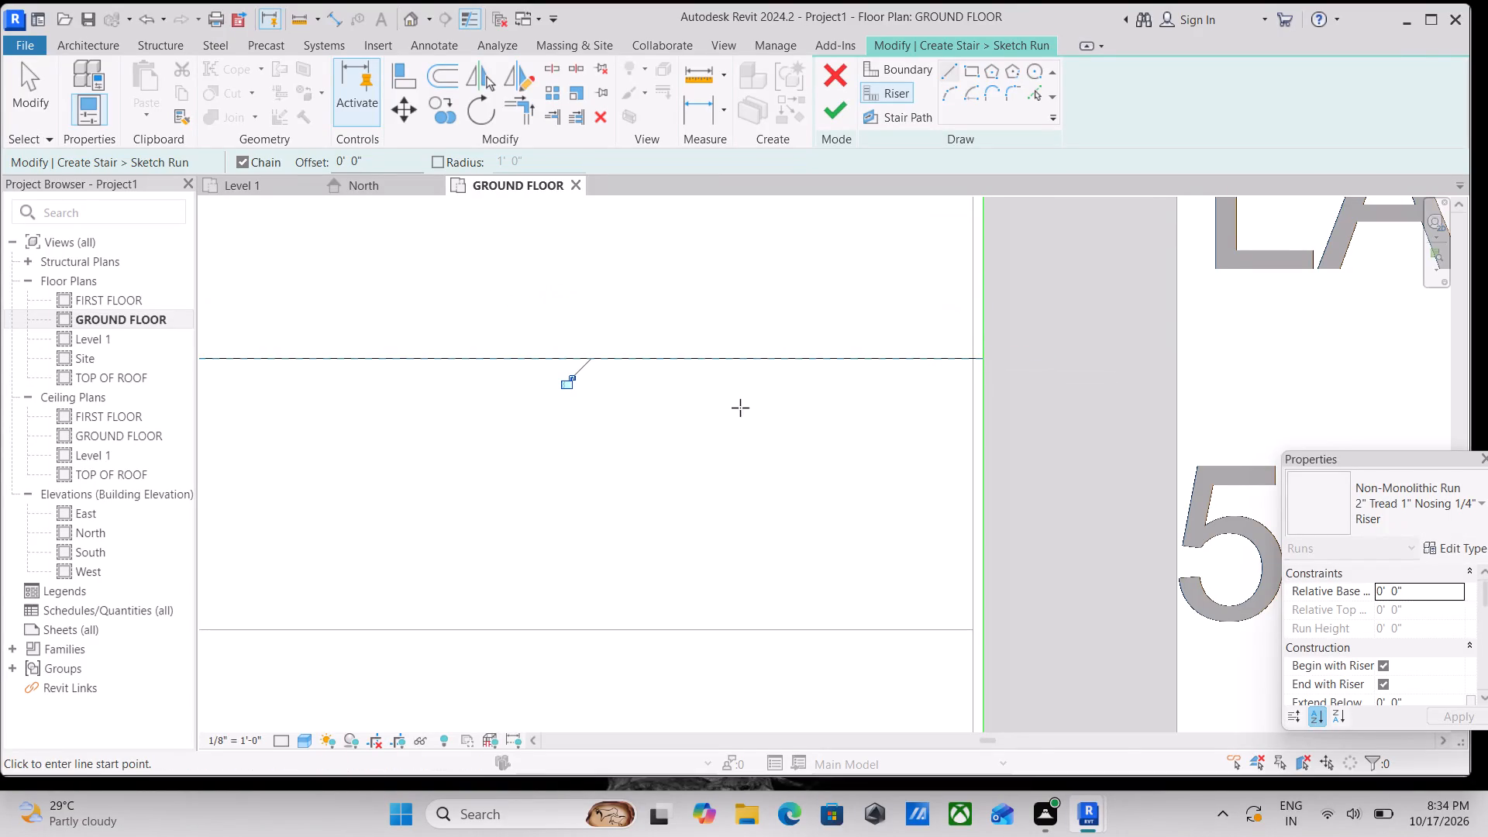
pyautogui.scroll(-3, 749, 407)
pyautogui.moveTo(731, 420); pyautogui.dragTo(1027, 315, button='middle')
pyautogui.scroll(2, 692, 456)
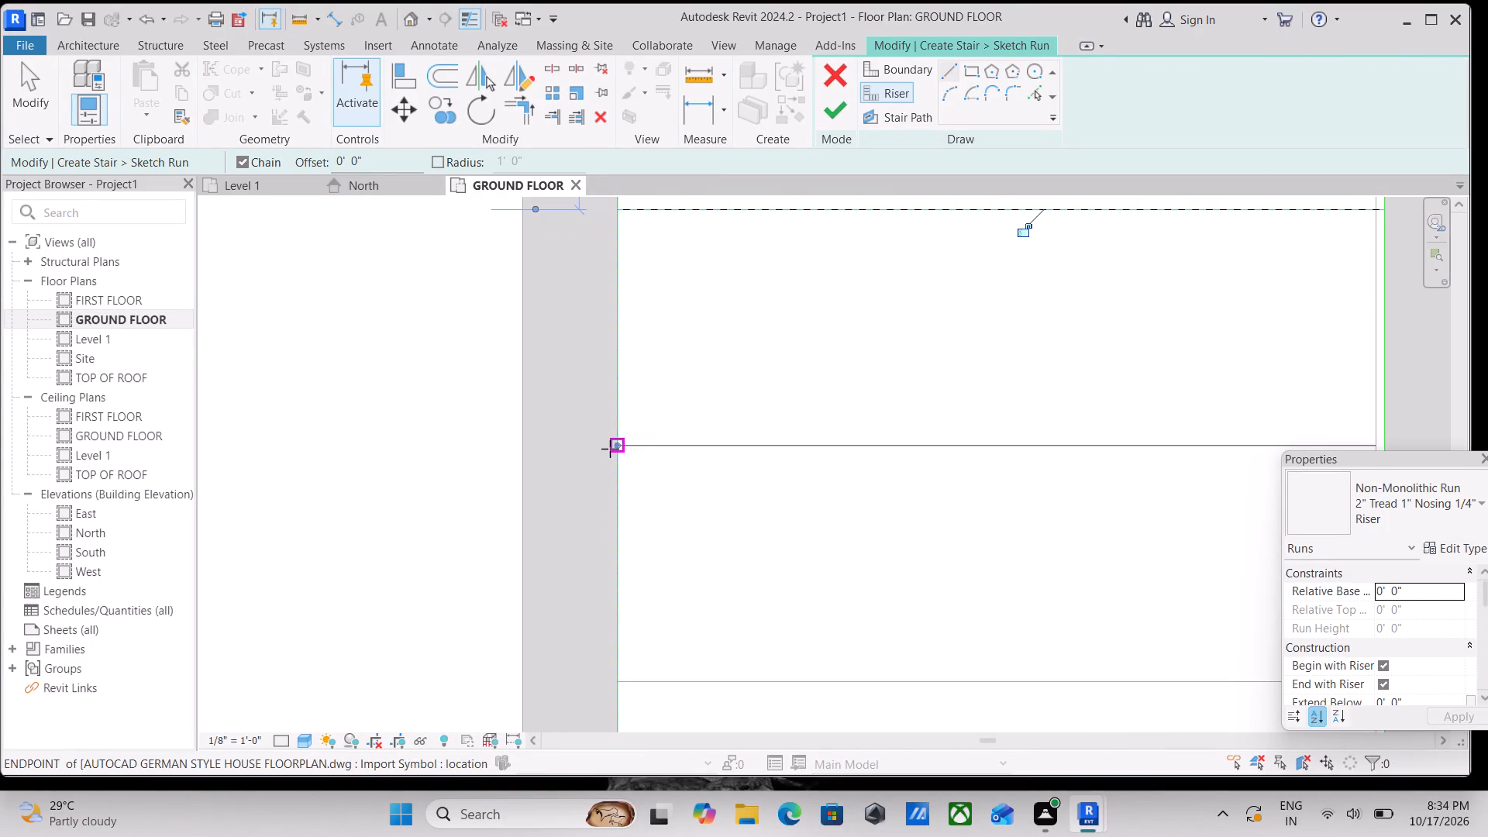
pyautogui.click(610, 448)
pyautogui.moveTo(1042, 416); pyautogui.dragTo(770, 411, button='middle')
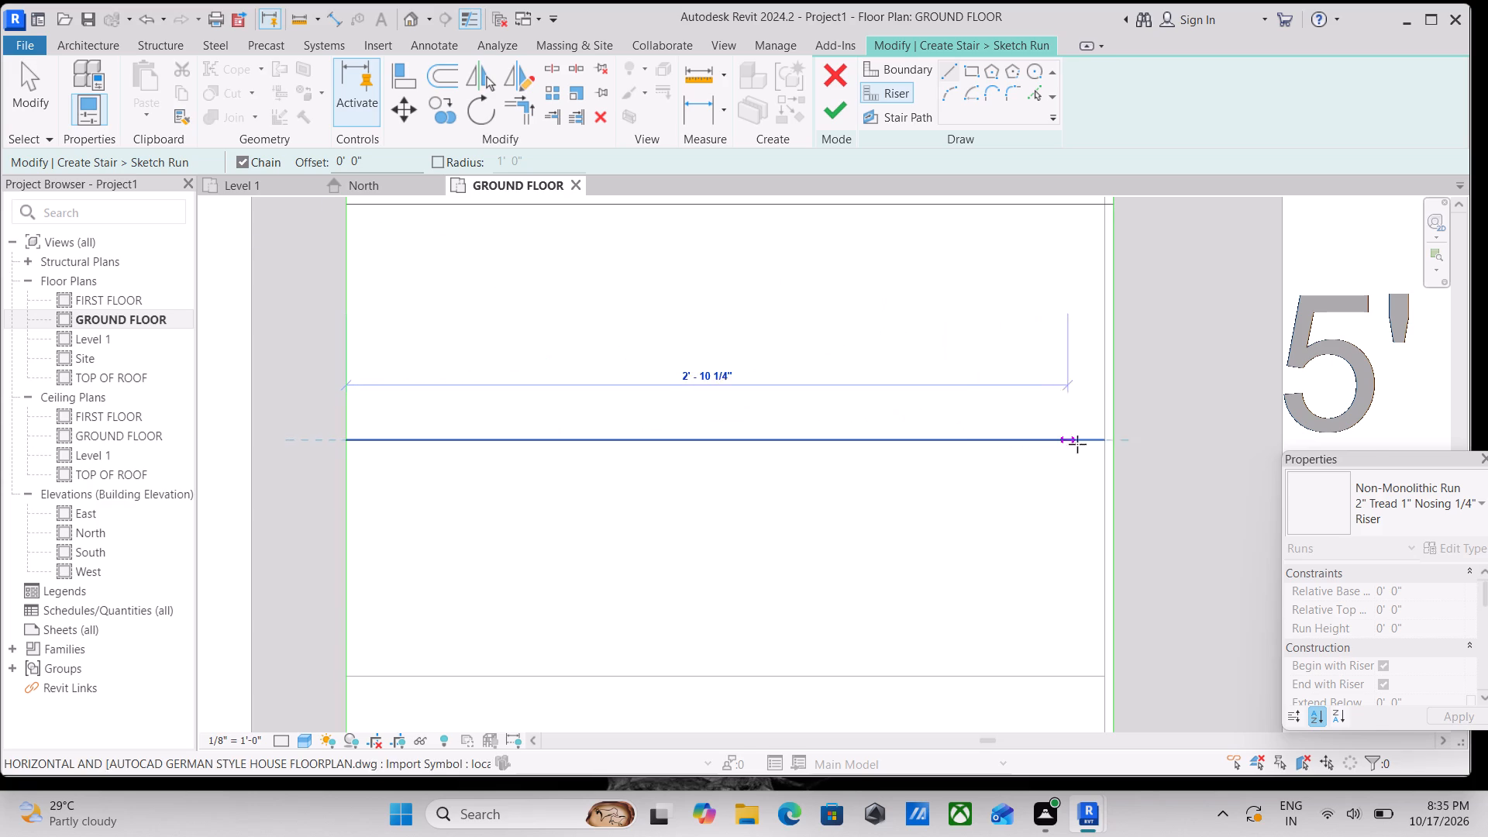
pyautogui.scroll(6, 1090, 445)
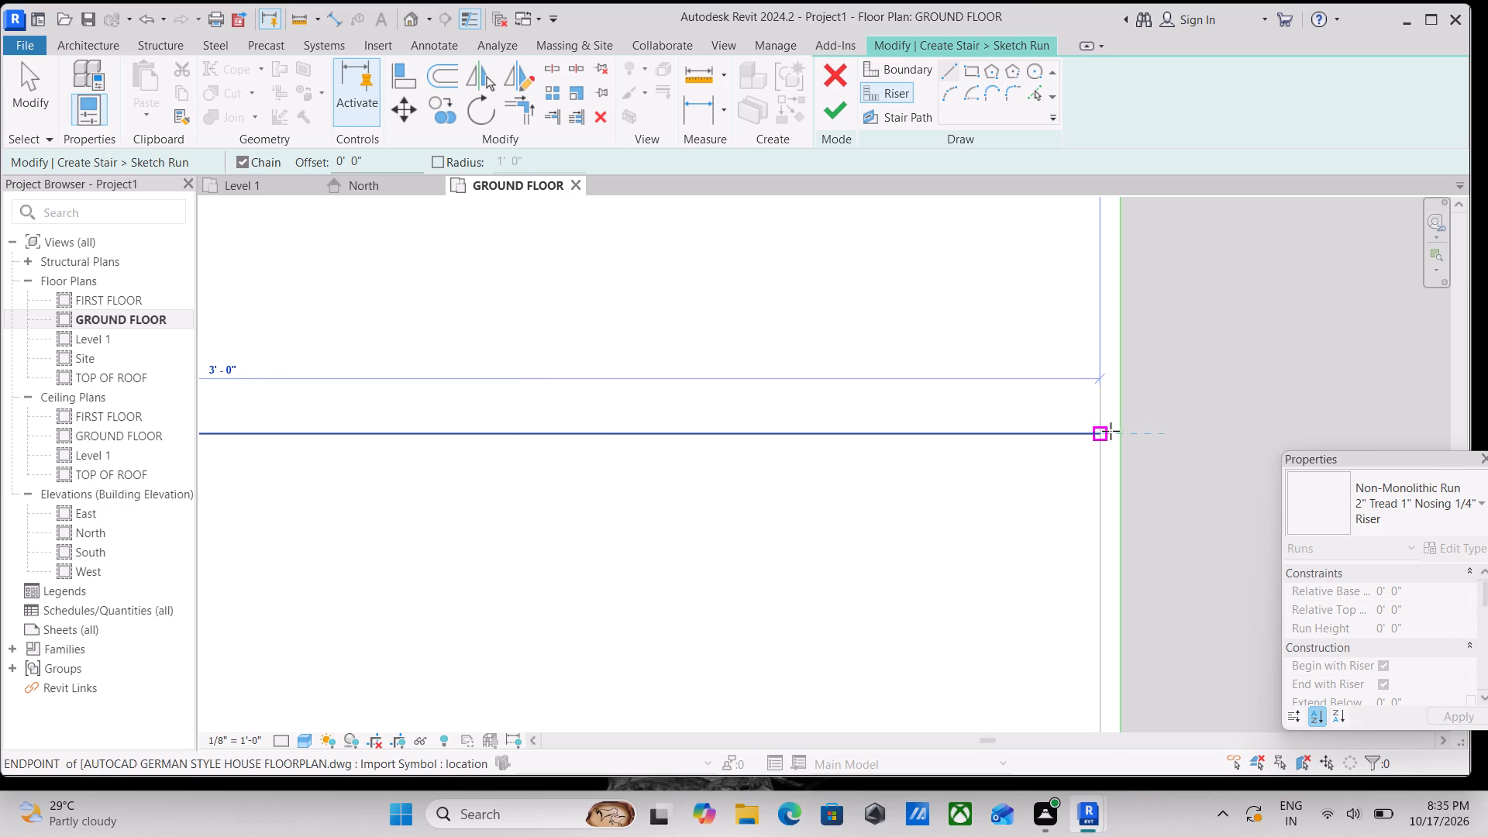
pyautogui.click(1123, 434)
# Draw the long flight's fifth riser along the CAD tread line, ending on the outer boundary at the 8" wall face.
pyautogui.scroll(-4, 814, 502)
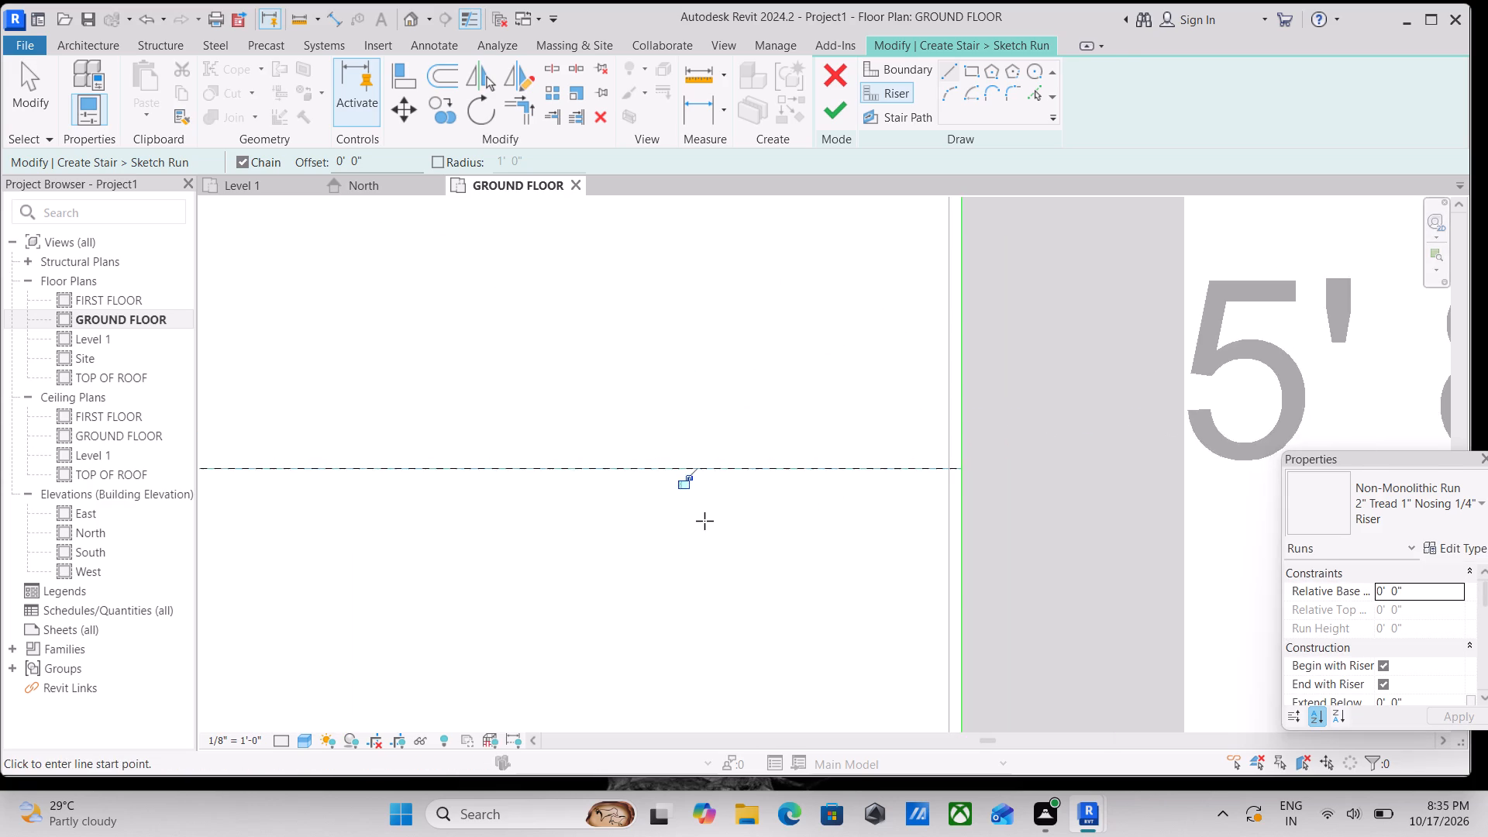
pyautogui.moveTo(704, 520); pyautogui.dragTo(1025, 184, button='middle')
pyautogui.scroll(-2, 511, 500)
pyautogui.moveTo(515, 497); pyautogui.dragTo(729, 460, button='middle')
pyautogui.scroll(4, 560, 439)
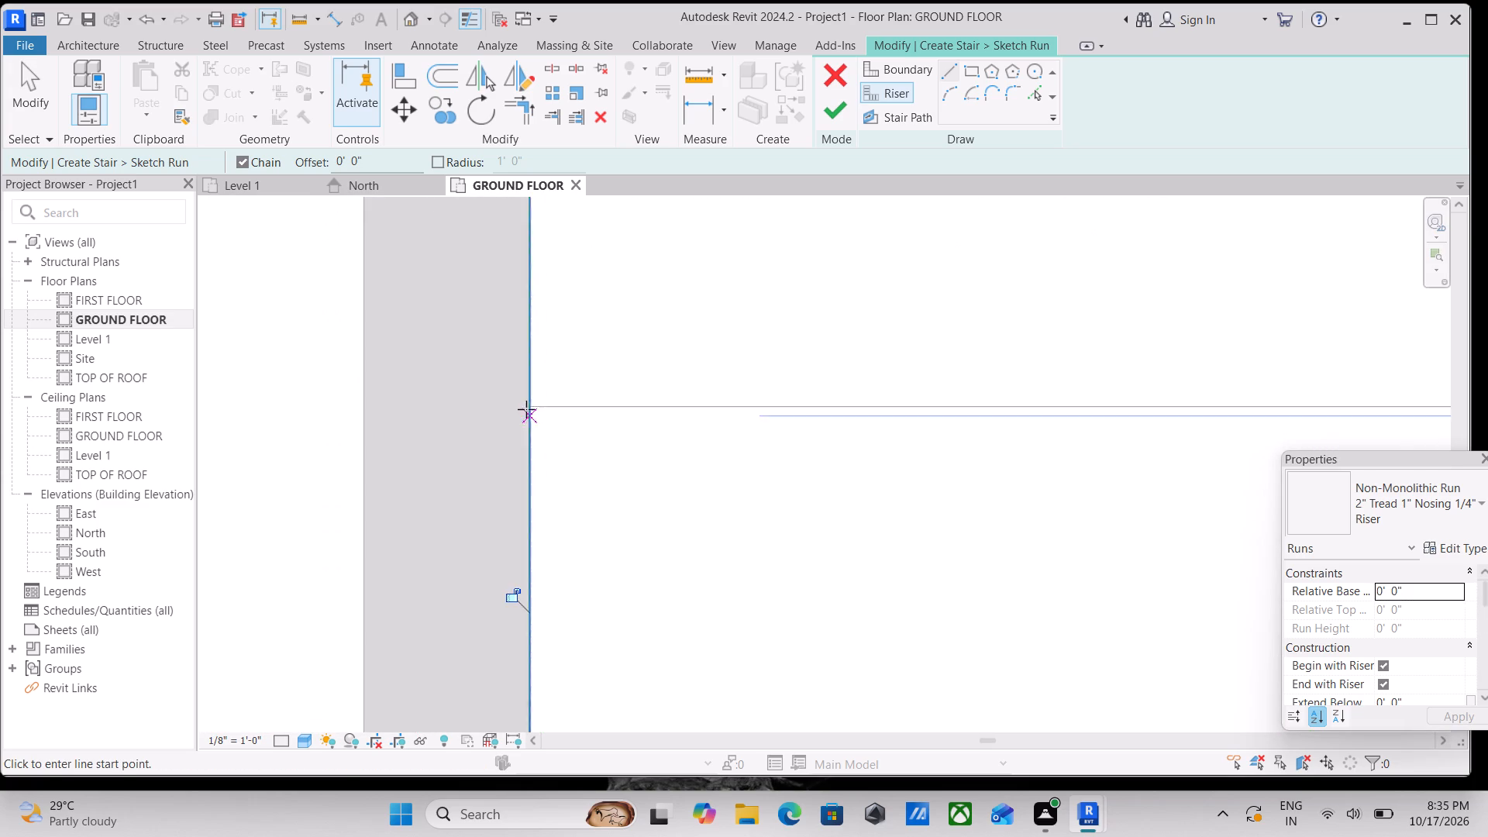
pyautogui.scroll(2, 526, 409)
pyautogui.click(526, 409)
pyautogui.moveTo(706, 399); pyautogui.dragTo(654, 396, button='middle')
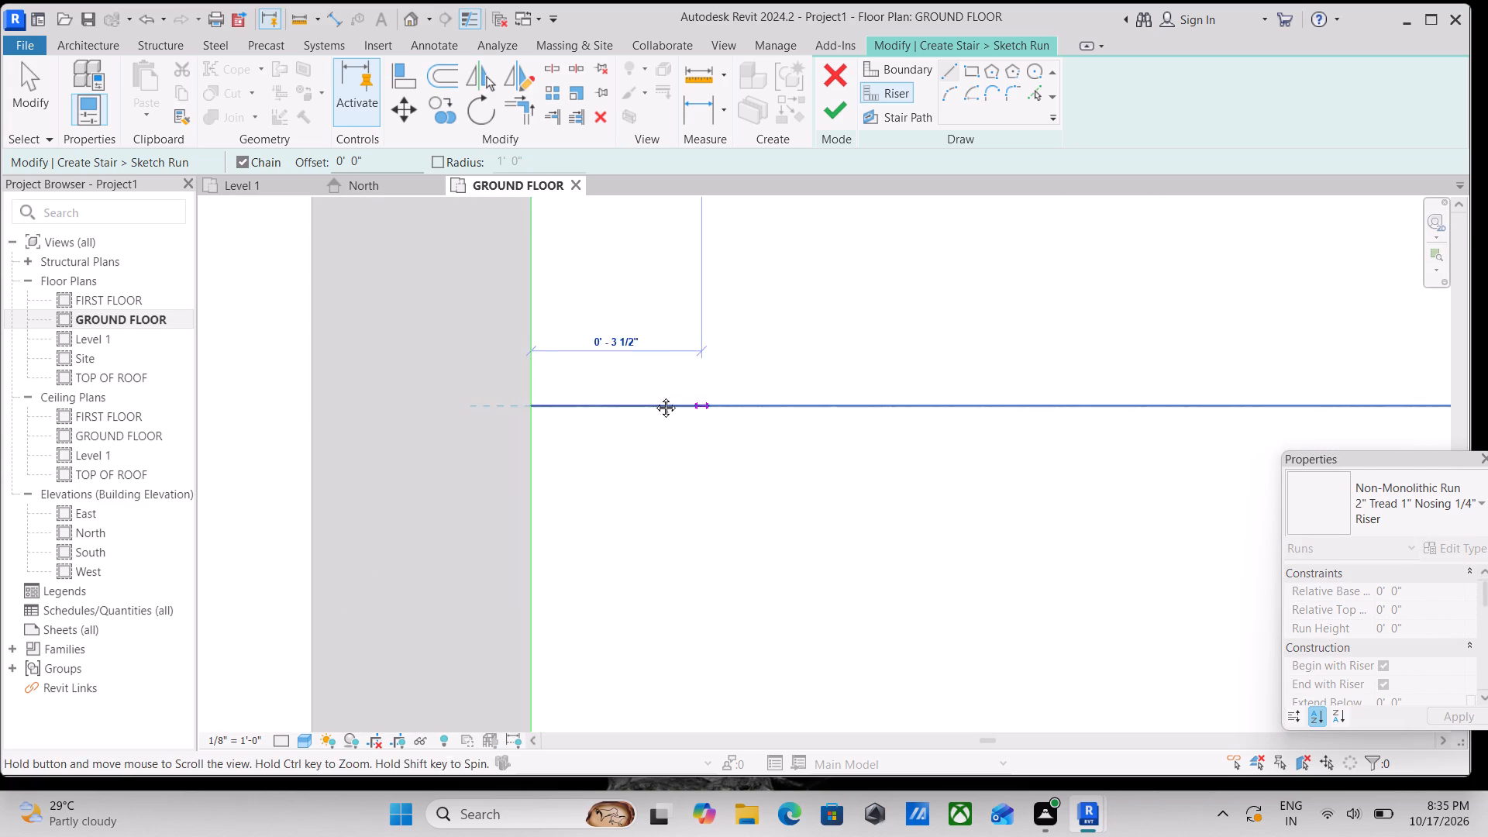
pyautogui.moveTo(654, 396); pyautogui.dragTo(365, 393, button='middle')
pyautogui.moveTo(1039, 400); pyautogui.dragTo(617, 398, button='middle')
pyautogui.moveTo(1165, 398); pyautogui.dragTo(821, 426, button='middle')
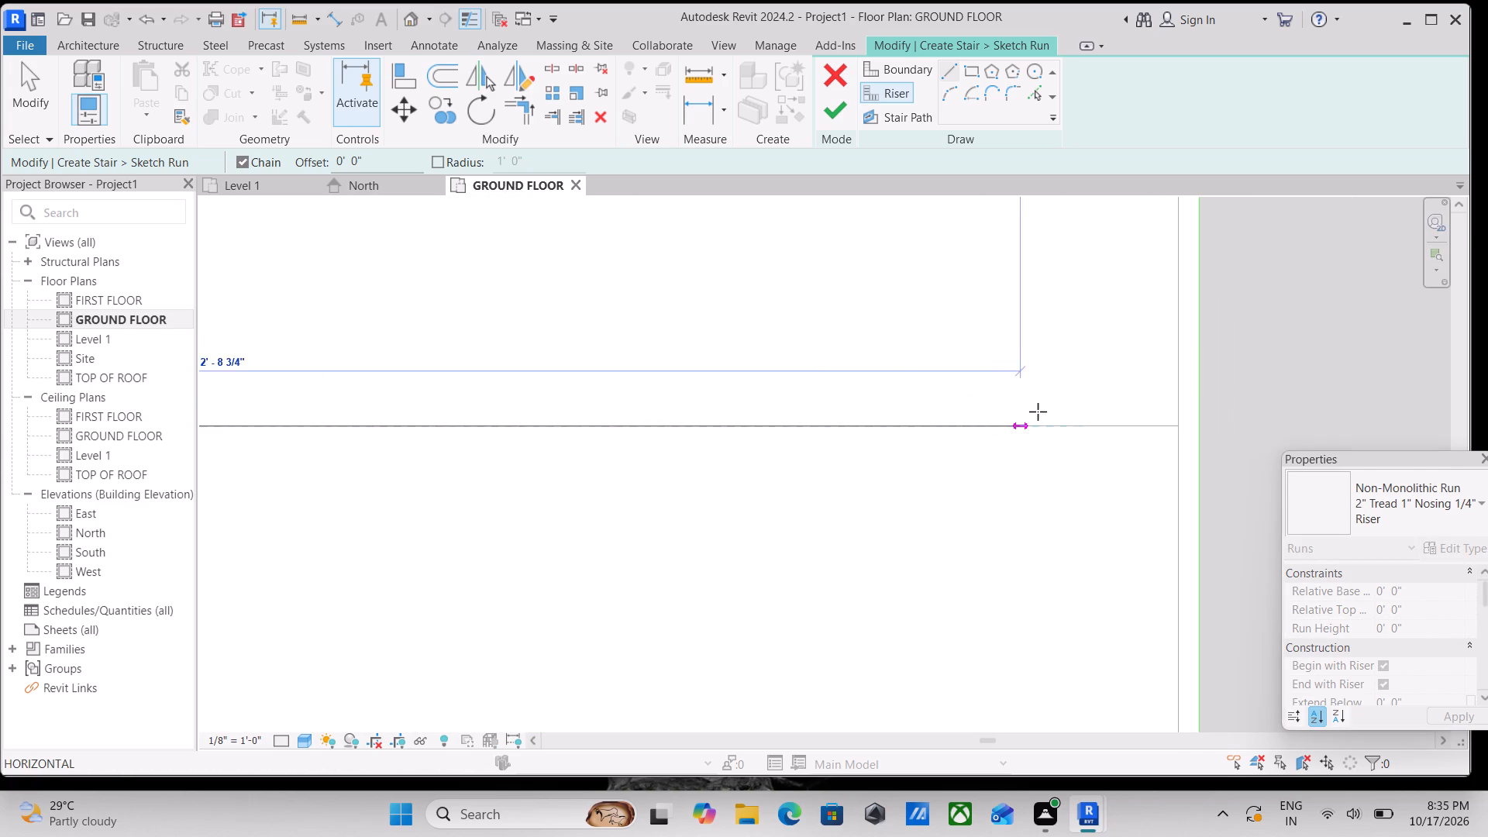
pyautogui.moveTo(1033, 413); pyautogui.dragTo(916, 429, button='middle')
pyautogui.scroll(3, 1079, 443)
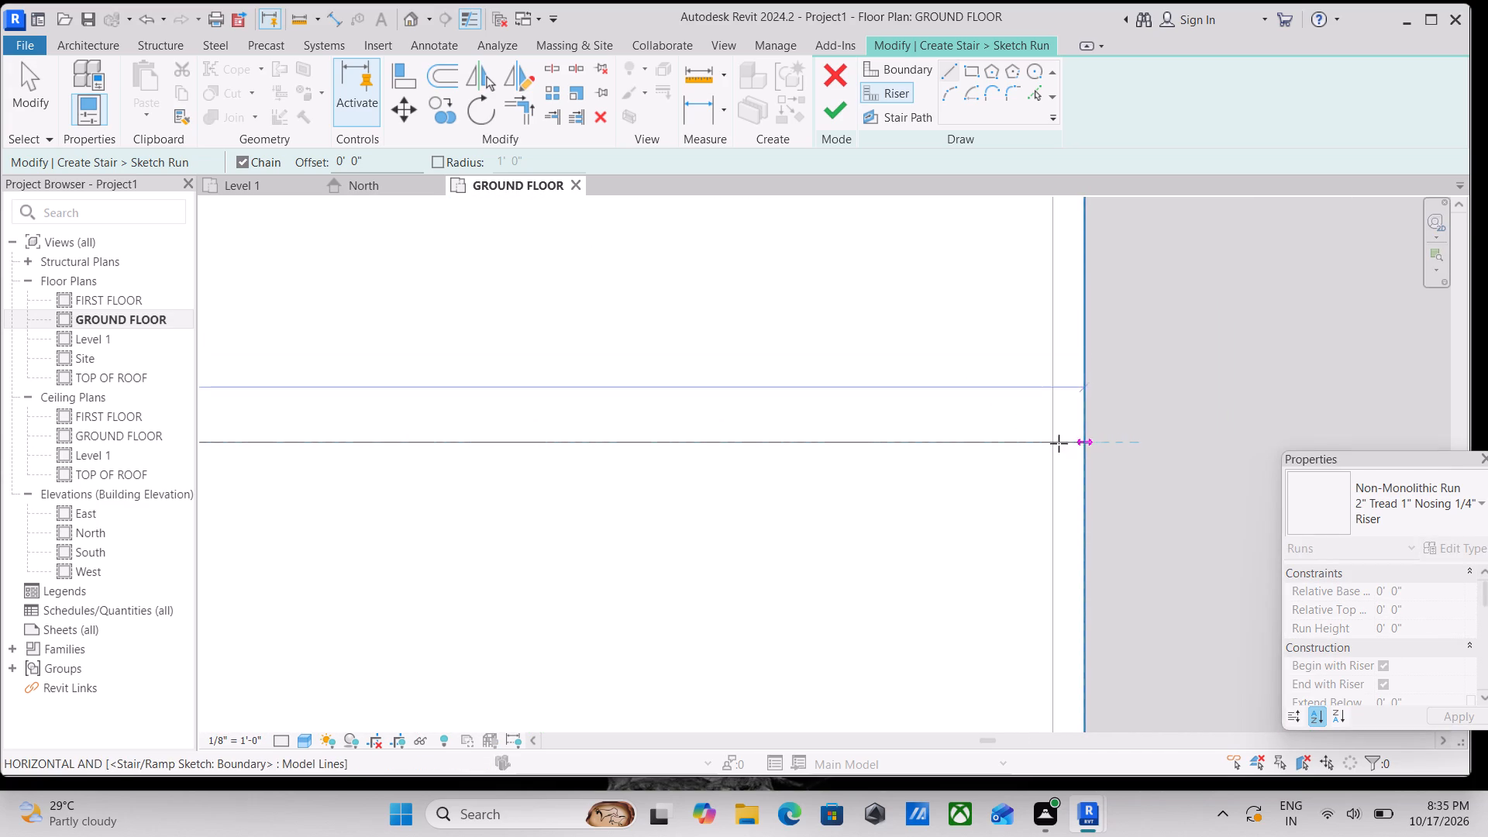
pyautogui.click(1088, 442)
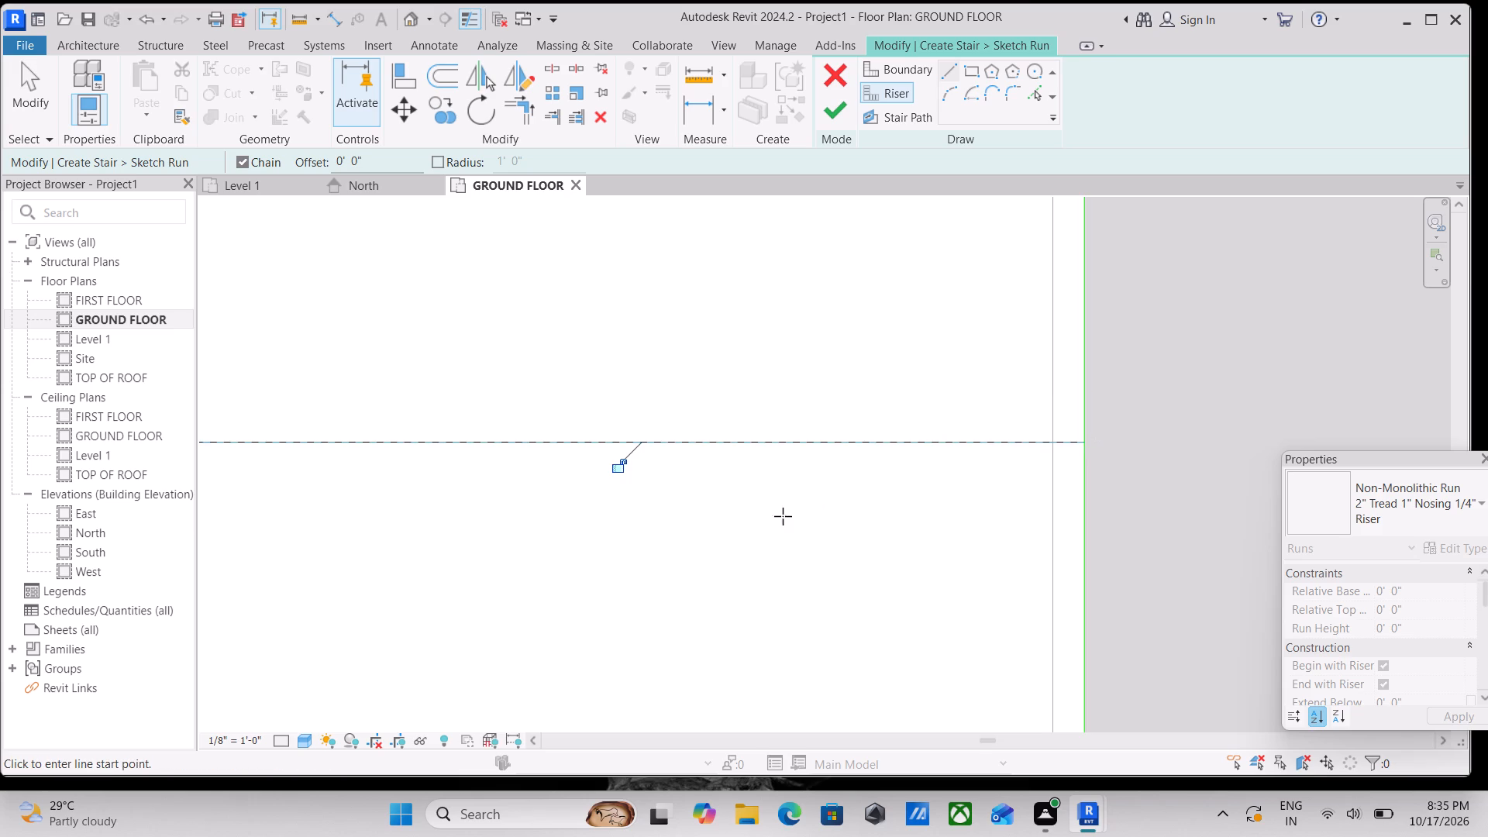
# Draw the long flight's sixth riser along the following CAD tread line, spanning horizontally between the two boundaries.
pyautogui.scroll(-4, 759, 525)
pyautogui.moveTo(586, 565); pyautogui.dragTo(983, 387, button='middle')
pyautogui.scroll(-4, 581, 567)
pyautogui.moveTo(572, 574); pyautogui.dragTo(887, 434, button='middle')
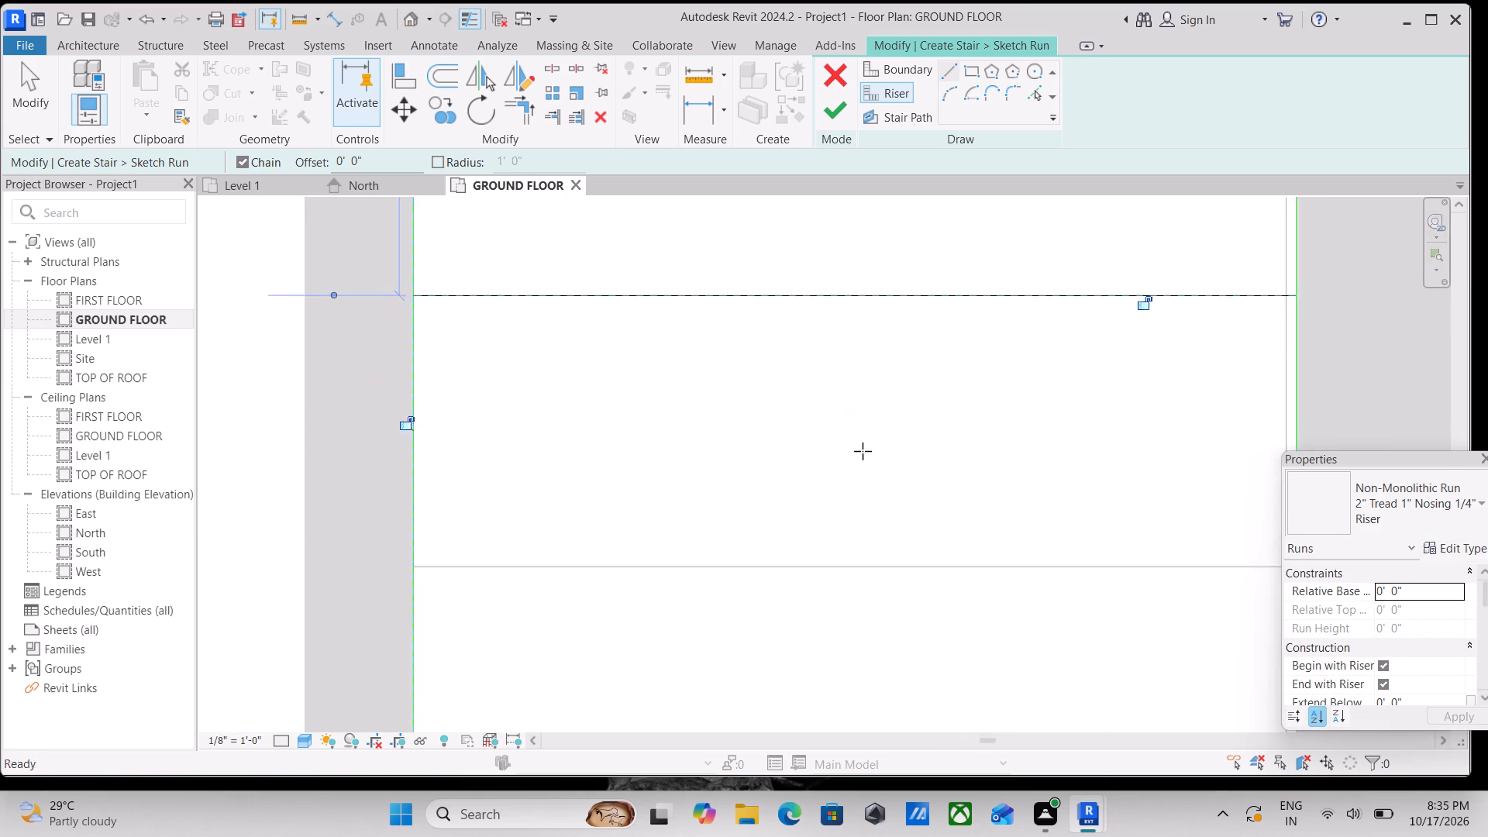
pyautogui.scroll(-1, 629, 502)
pyautogui.moveTo(632, 502); pyautogui.dragTo(801, 491, button='middle')
pyautogui.scroll(4, 642, 522)
pyautogui.click(647, 534)
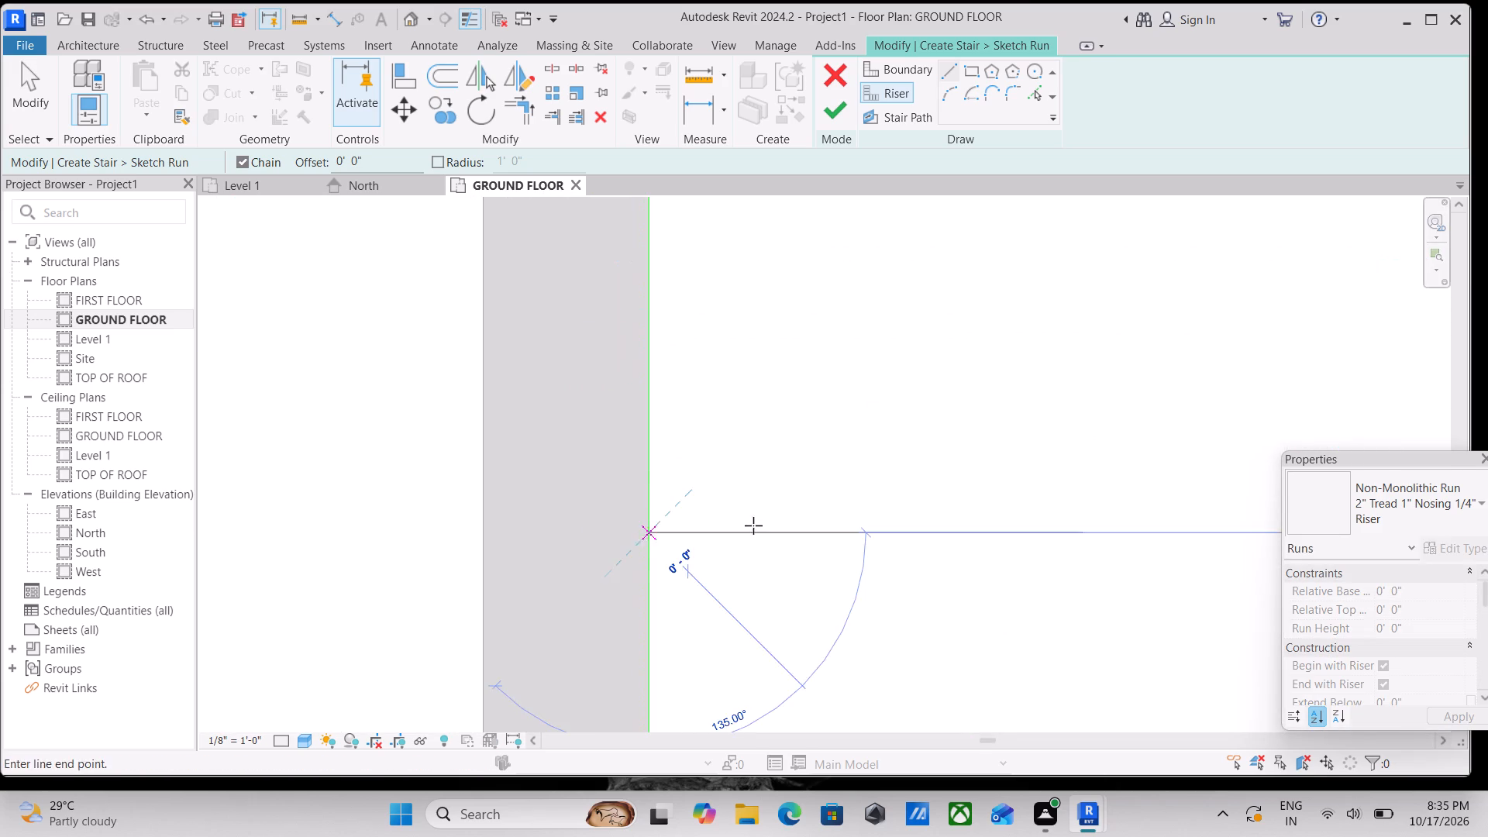
pyautogui.moveTo(774, 523); pyautogui.dragTo(432, 494, button='middle')
pyautogui.moveTo(791, 496); pyautogui.dragTo(424, 496, button='middle')
pyautogui.moveTo(905, 527); pyautogui.dragTo(601, 524, button='middle')
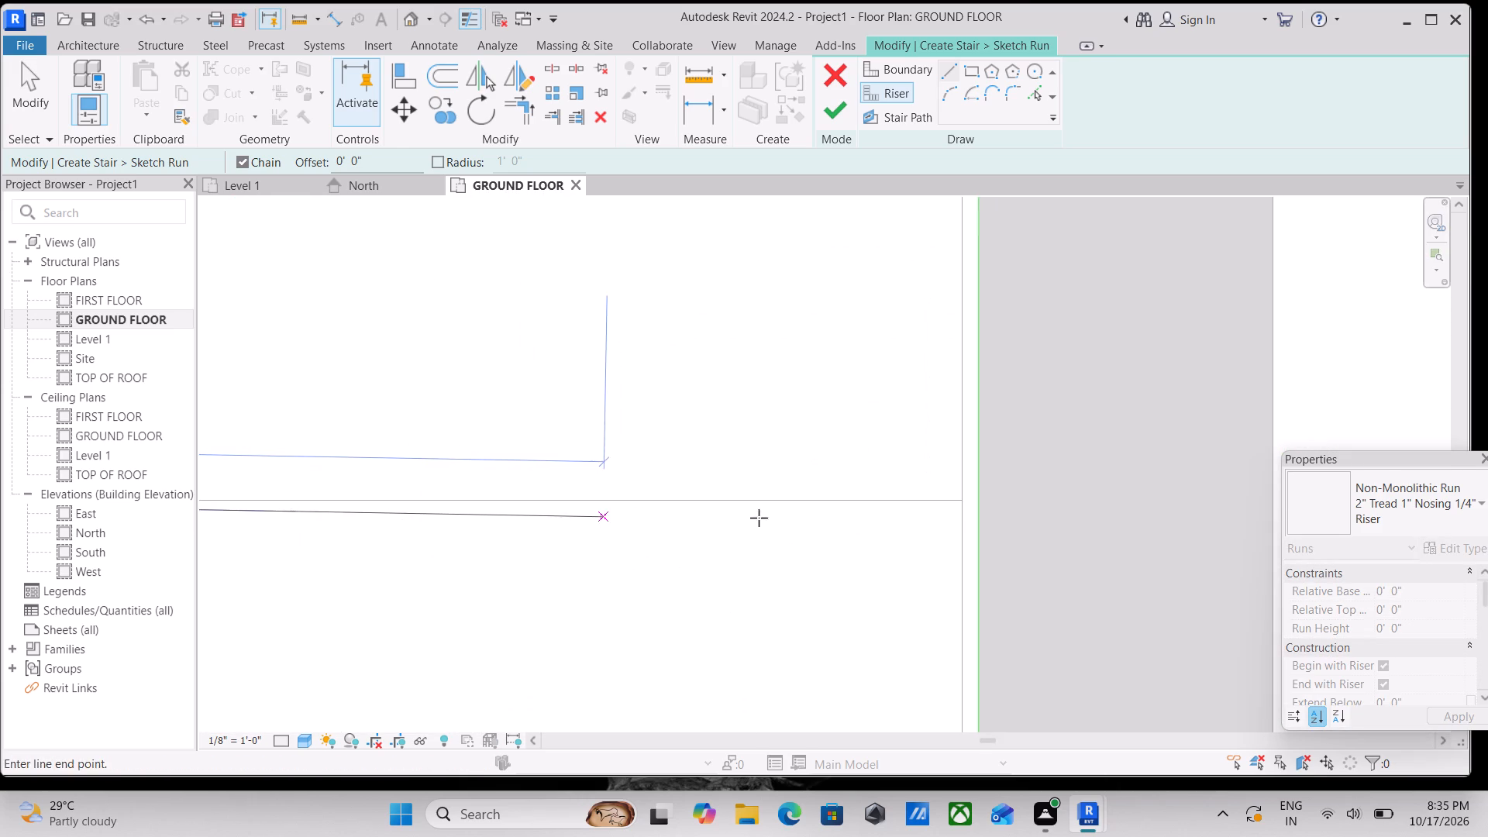
pyautogui.scroll(3, 968, 507)
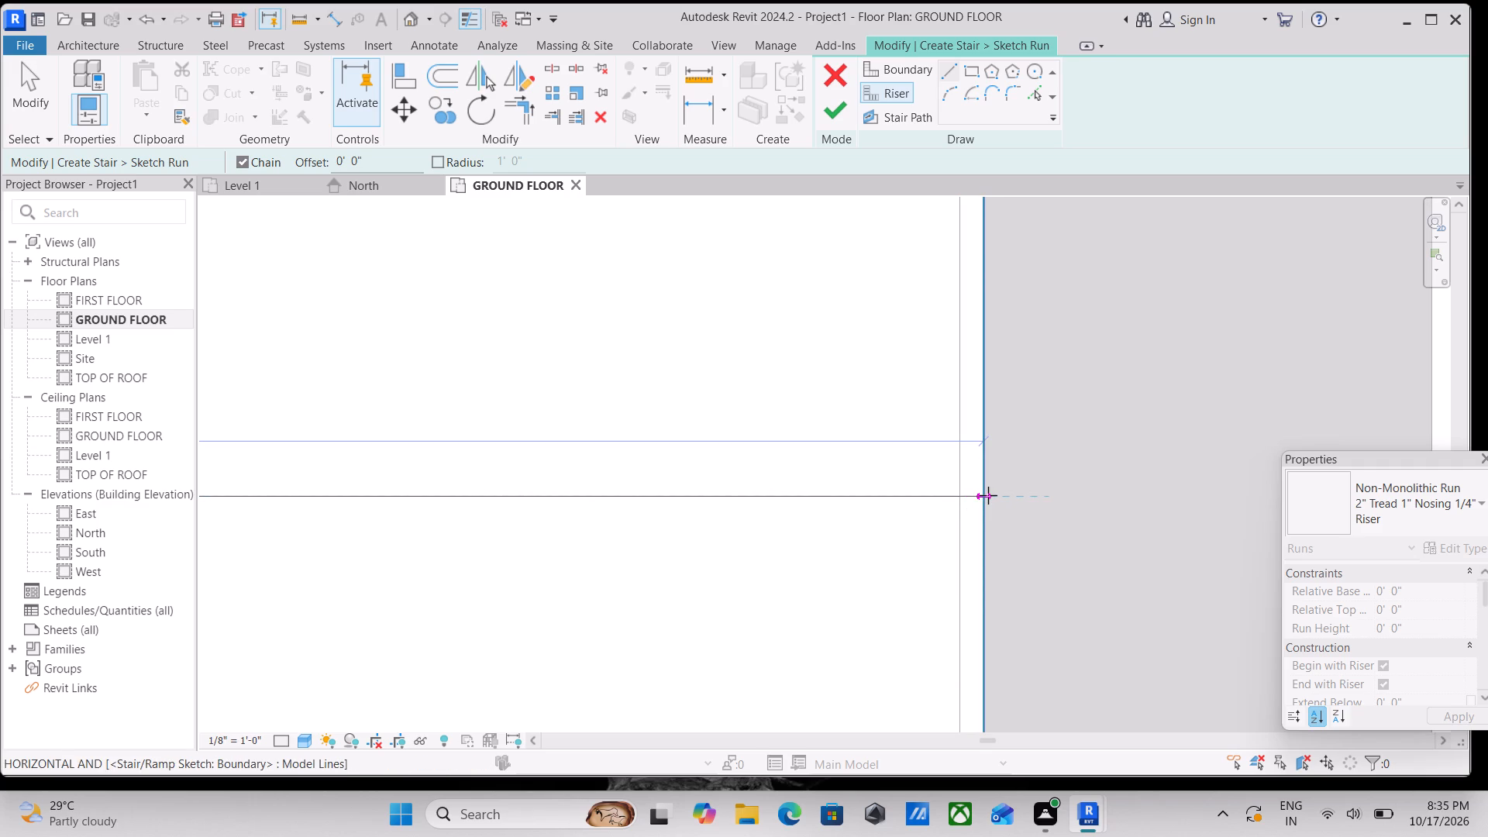
pyautogui.click(988, 495)
# Draw the long flight's seventh riser from the CAD line's endpoint on the inner boundary across to the outer boundary.
pyautogui.scroll(-5, 670, 560)
pyautogui.scroll(-5, 568, 567)
pyautogui.moveTo(568, 567); pyautogui.dragTo(974, 407, button='middle')
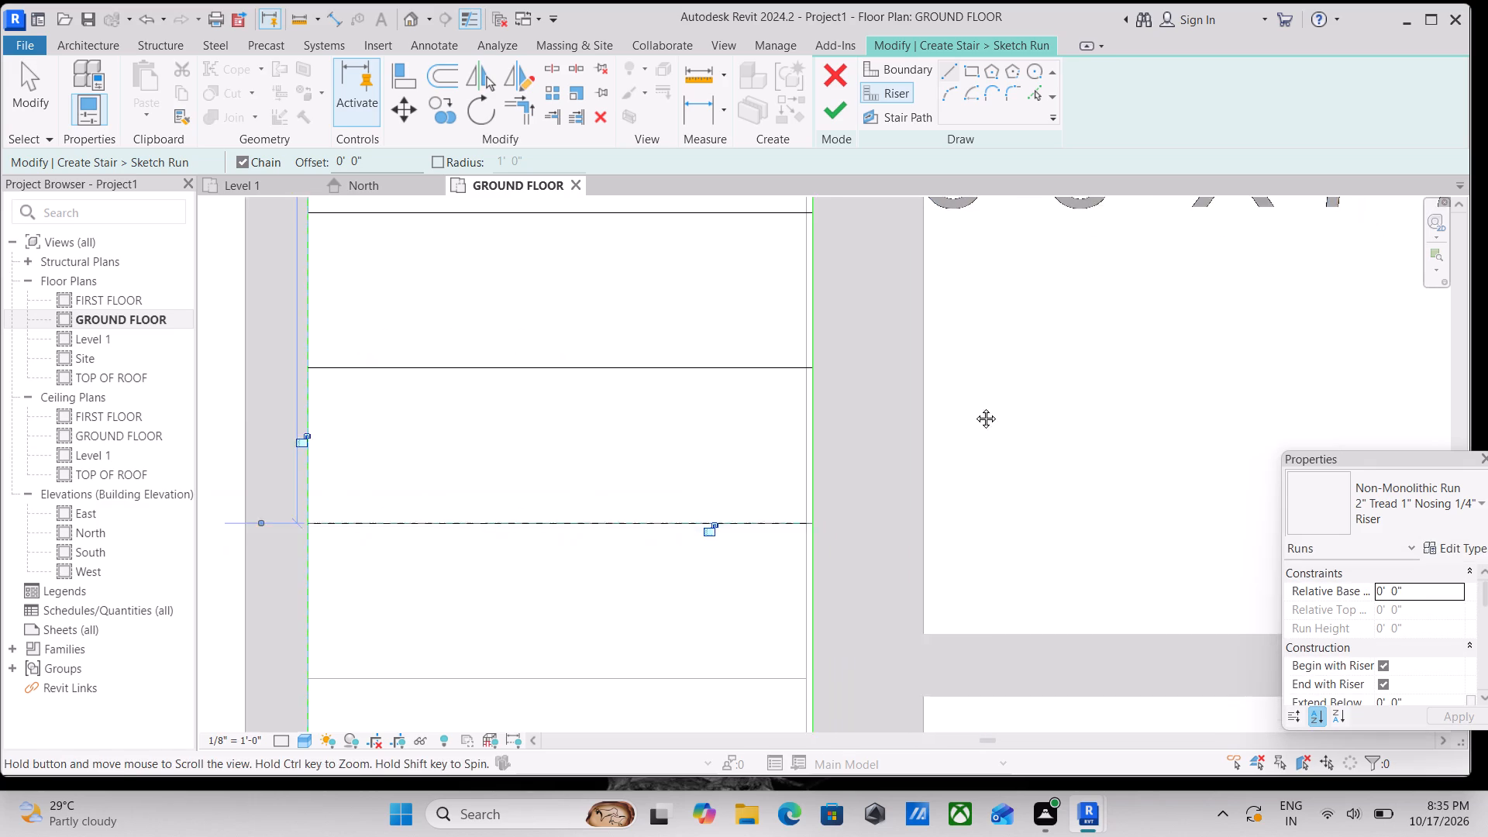
pyautogui.moveTo(974, 407); pyautogui.dragTo(976, 405, button='middle')
pyautogui.moveTo(487, 581); pyautogui.dragTo(664, 521, button='middle')
pyautogui.scroll(5, 722, 506)
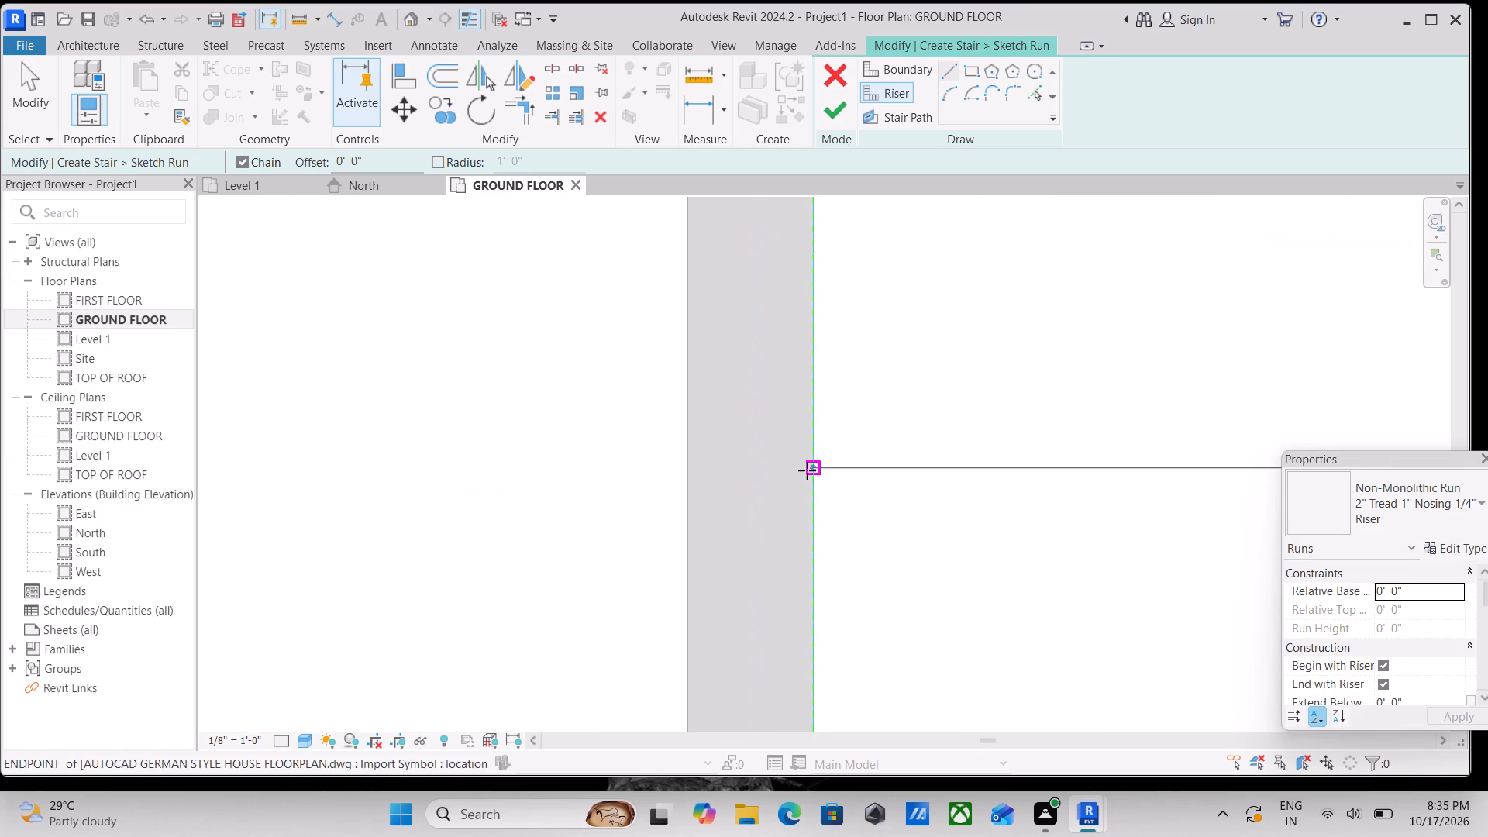
pyautogui.click(811, 470)
pyautogui.moveTo(935, 446); pyautogui.dragTo(363, 519, button='middle')
pyautogui.moveTo(799, 520); pyautogui.dragTo(563, 517, button='middle')
pyautogui.scroll(4, 1010, 529)
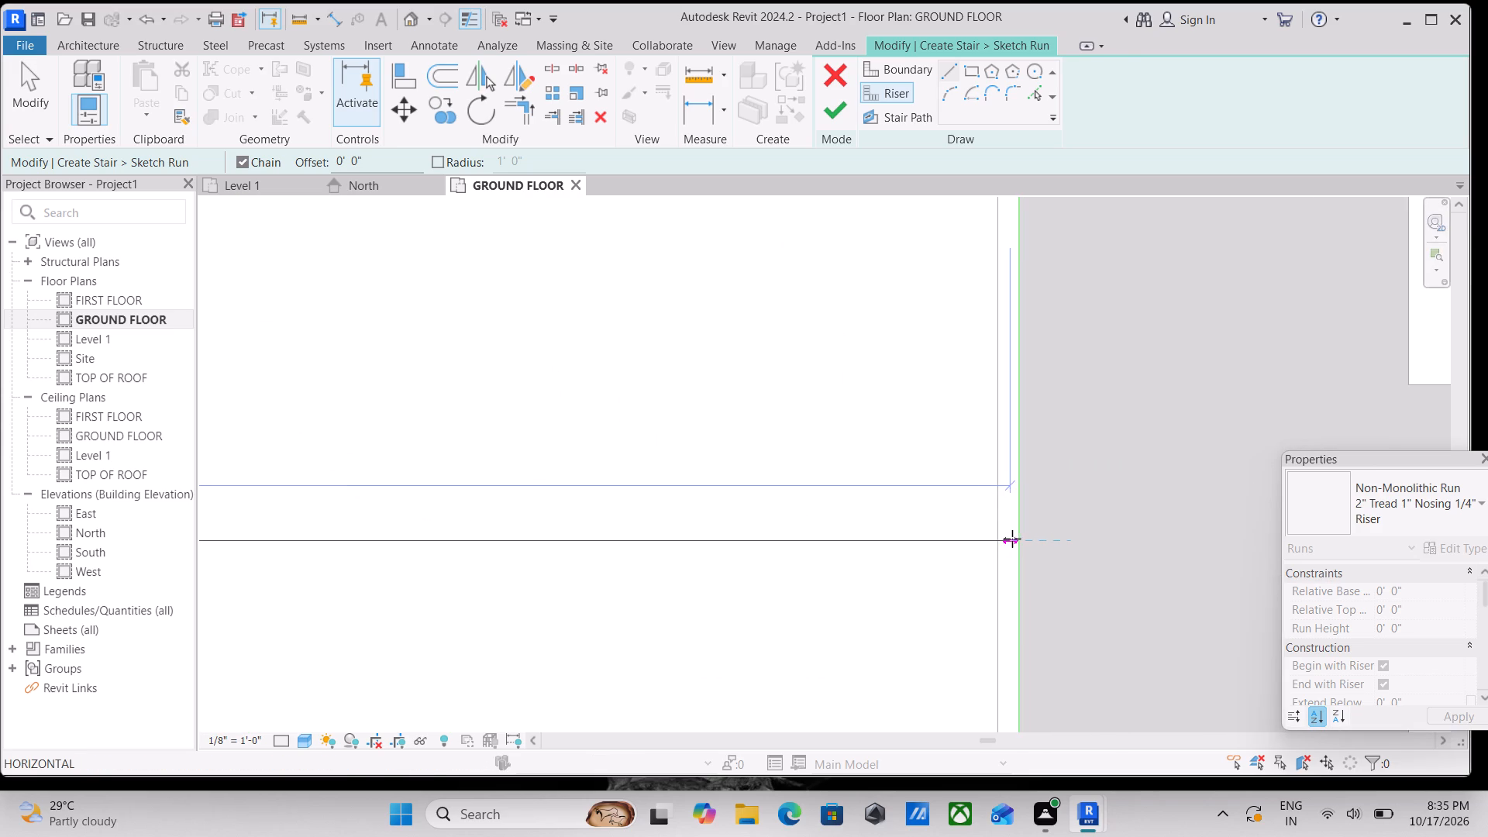
pyautogui.click(1013, 539)
# Draw the long flight's eighth riser over the CAD tread line, extending past the CAD line's end to the outer boundary.
pyautogui.scroll(-3, 757, 561)
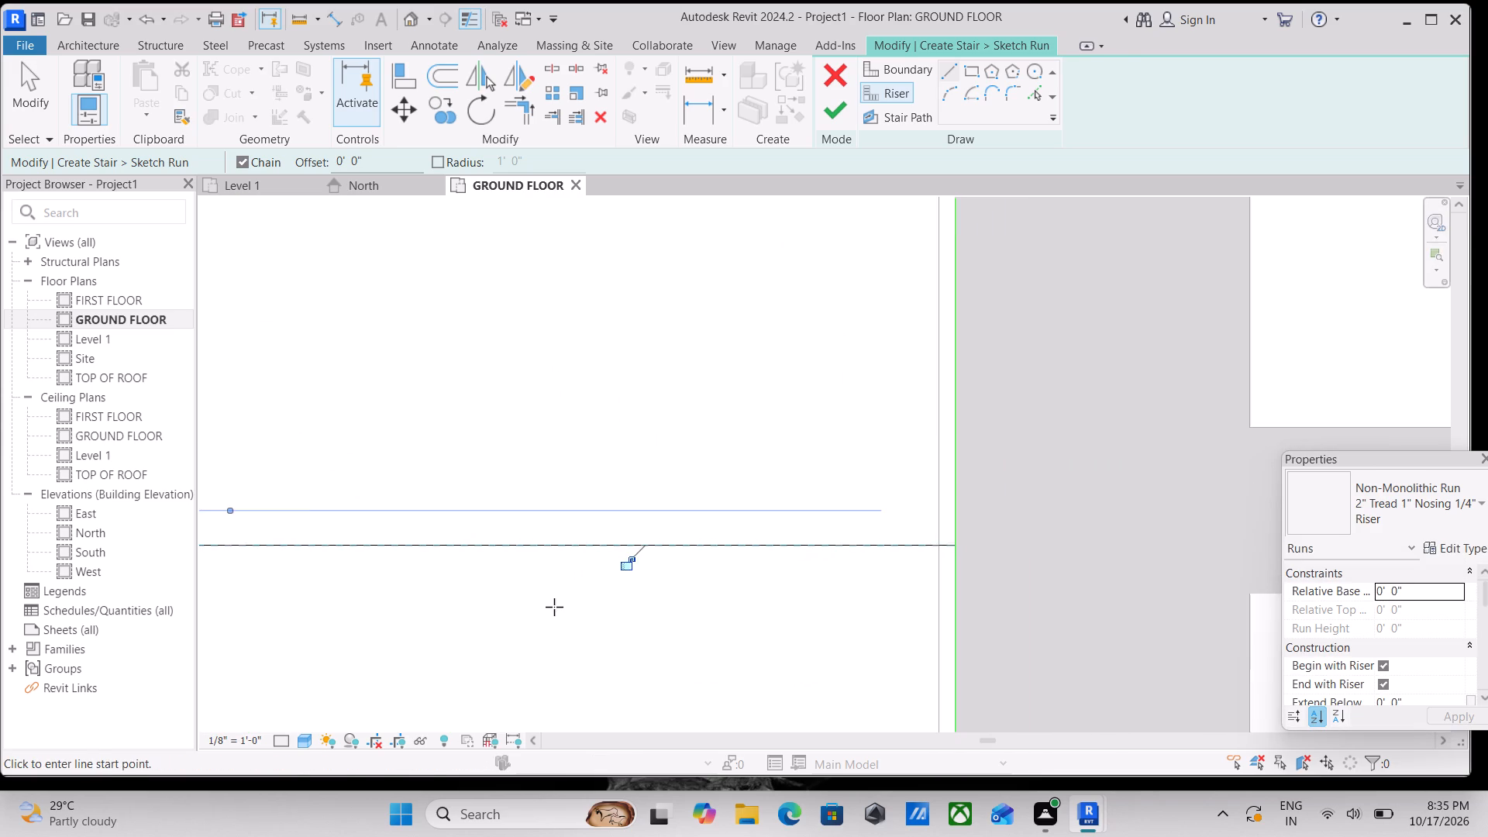
pyautogui.scroll(-3, 554, 607)
pyautogui.moveTo(554, 607); pyautogui.dragTo(883, 430, button='middle')
pyautogui.scroll(-3, 663, 604)
pyautogui.moveTo(663, 603); pyautogui.dragTo(707, 542, button='middle')
pyautogui.scroll(3, 571, 591)
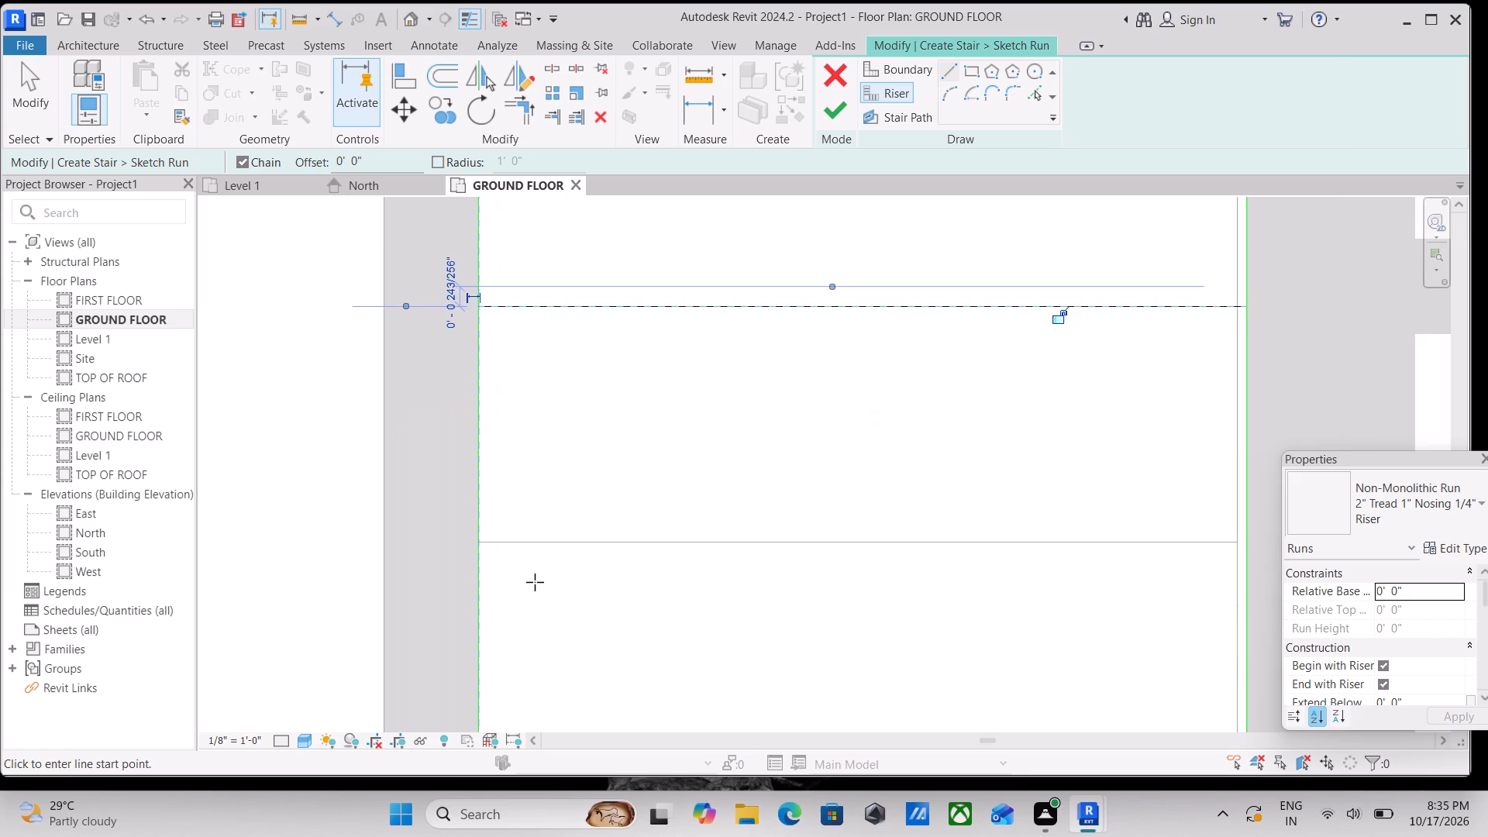
pyautogui.scroll(3, 535, 582)
pyautogui.click(463, 527)
pyautogui.moveTo(688, 534); pyautogui.dragTo(677, 535, button='middle')
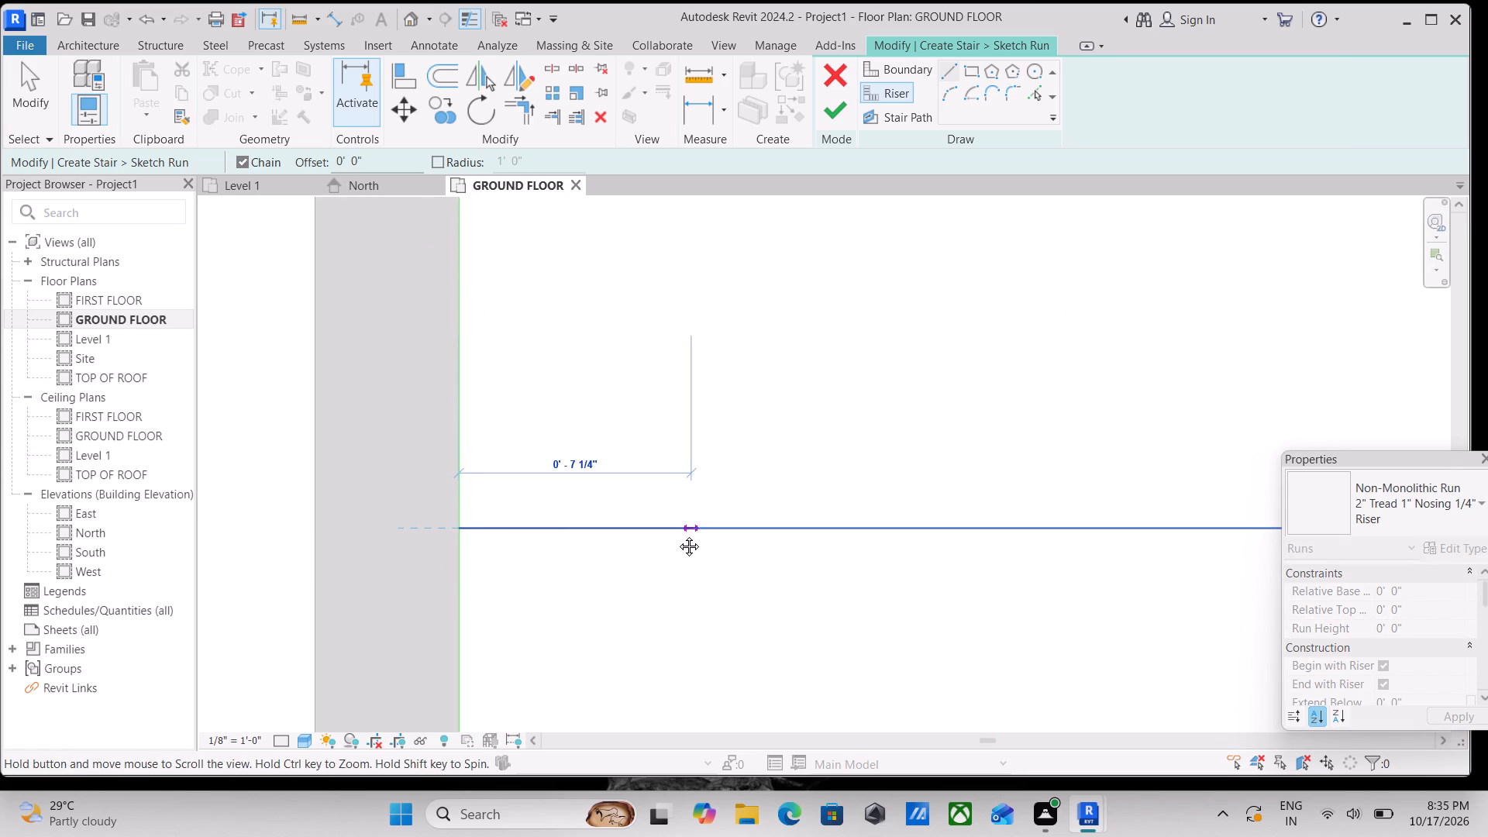
pyautogui.moveTo(677, 535); pyautogui.dragTo(343, 534, button='middle')
pyautogui.moveTo(554, 529); pyautogui.dragTo(350, 540, button='middle')
pyautogui.moveTo(800, 514); pyautogui.dragTo(595, 525, button='middle')
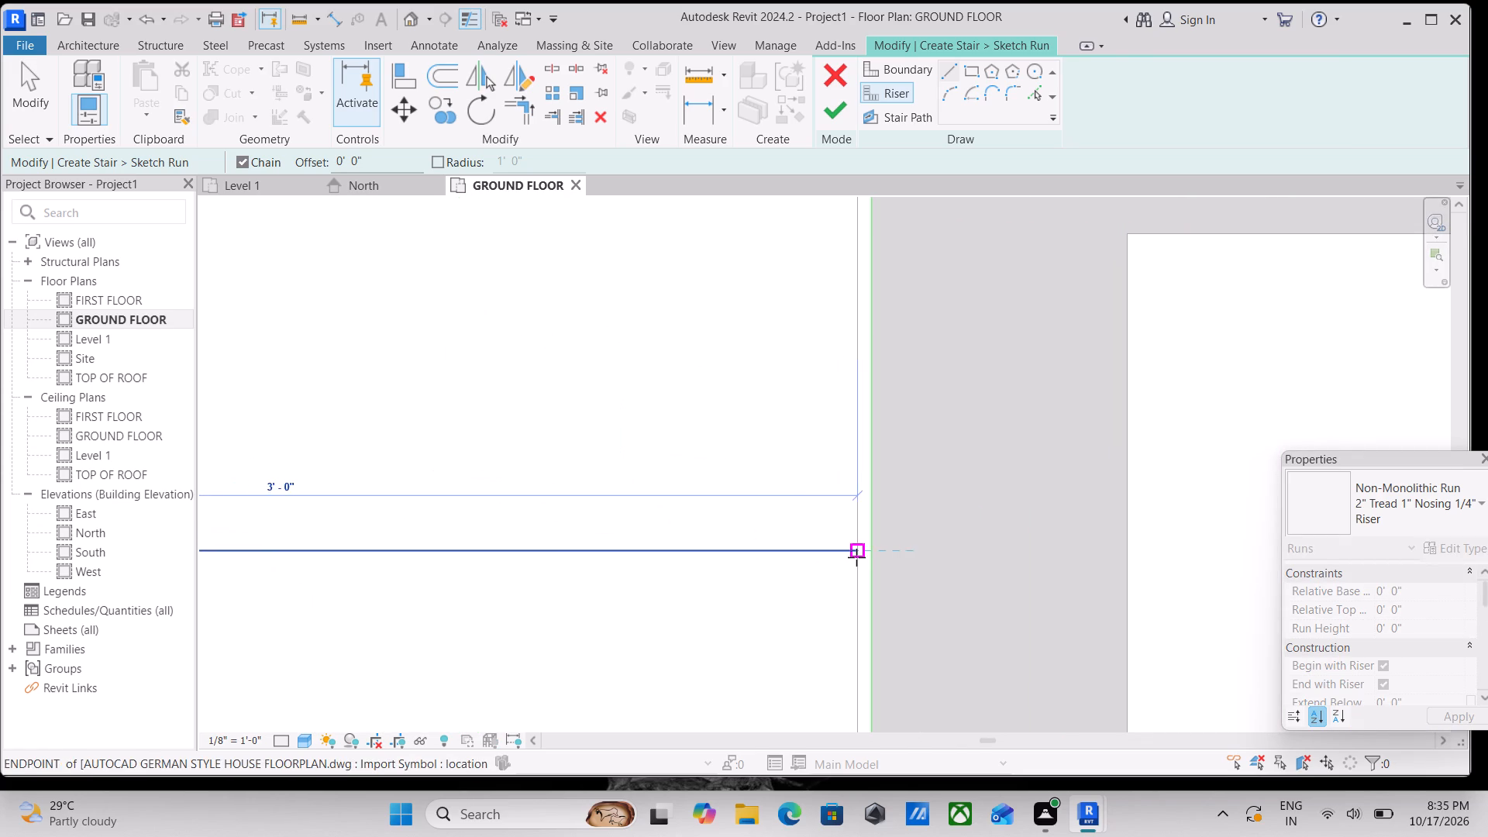
pyautogui.scroll(2, 857, 557)
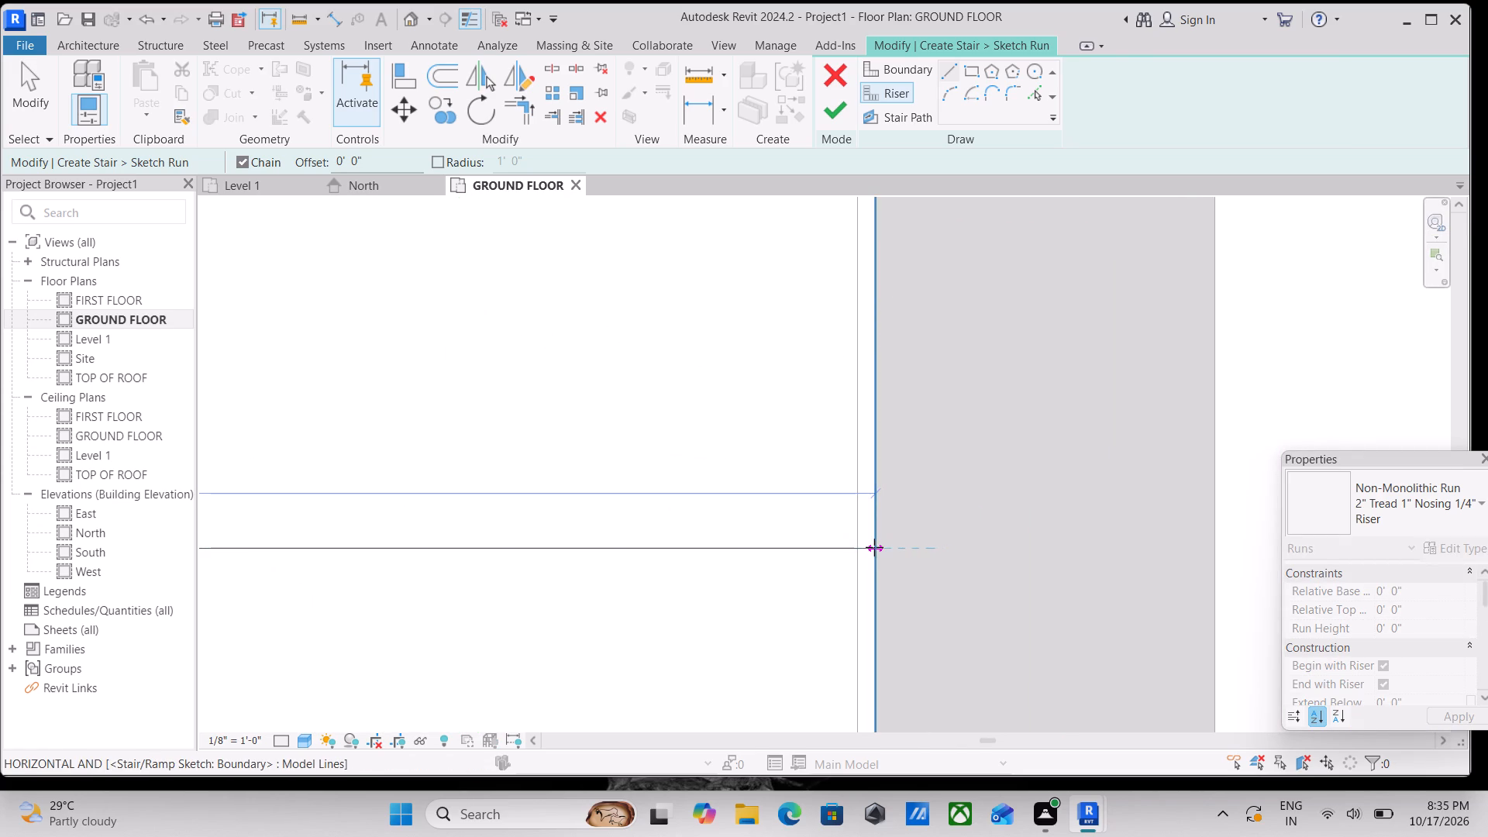
pyautogui.click(874, 547)
# Draw the long flight's ninth and tenth risers over the last two CAD tread lines, closing the flight at the boundaries' ends.
pyautogui.scroll(-3, 455, 632)
pyautogui.moveTo(453, 632); pyautogui.dragTo(768, 483, button='middle')
pyautogui.scroll(-3, 474, 631)
pyautogui.moveTo(474, 631); pyautogui.dragTo(736, 451, button='middle')
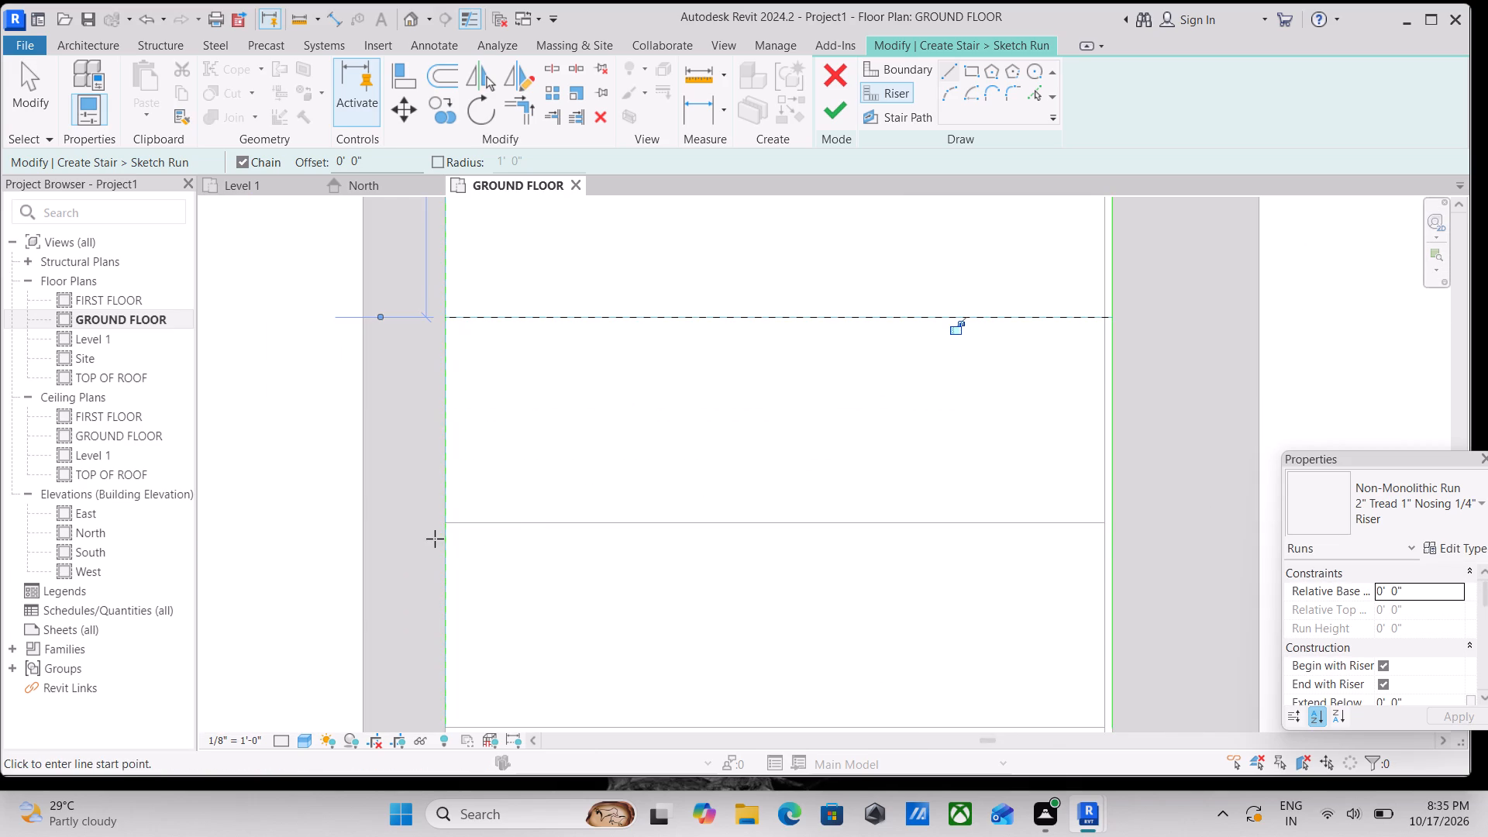
pyautogui.scroll(2, 439, 532)
pyautogui.click(453, 520)
pyautogui.moveTo(644, 522); pyautogui.dragTo(332, 507, button='middle')
pyautogui.scroll(-10, 575, 495)
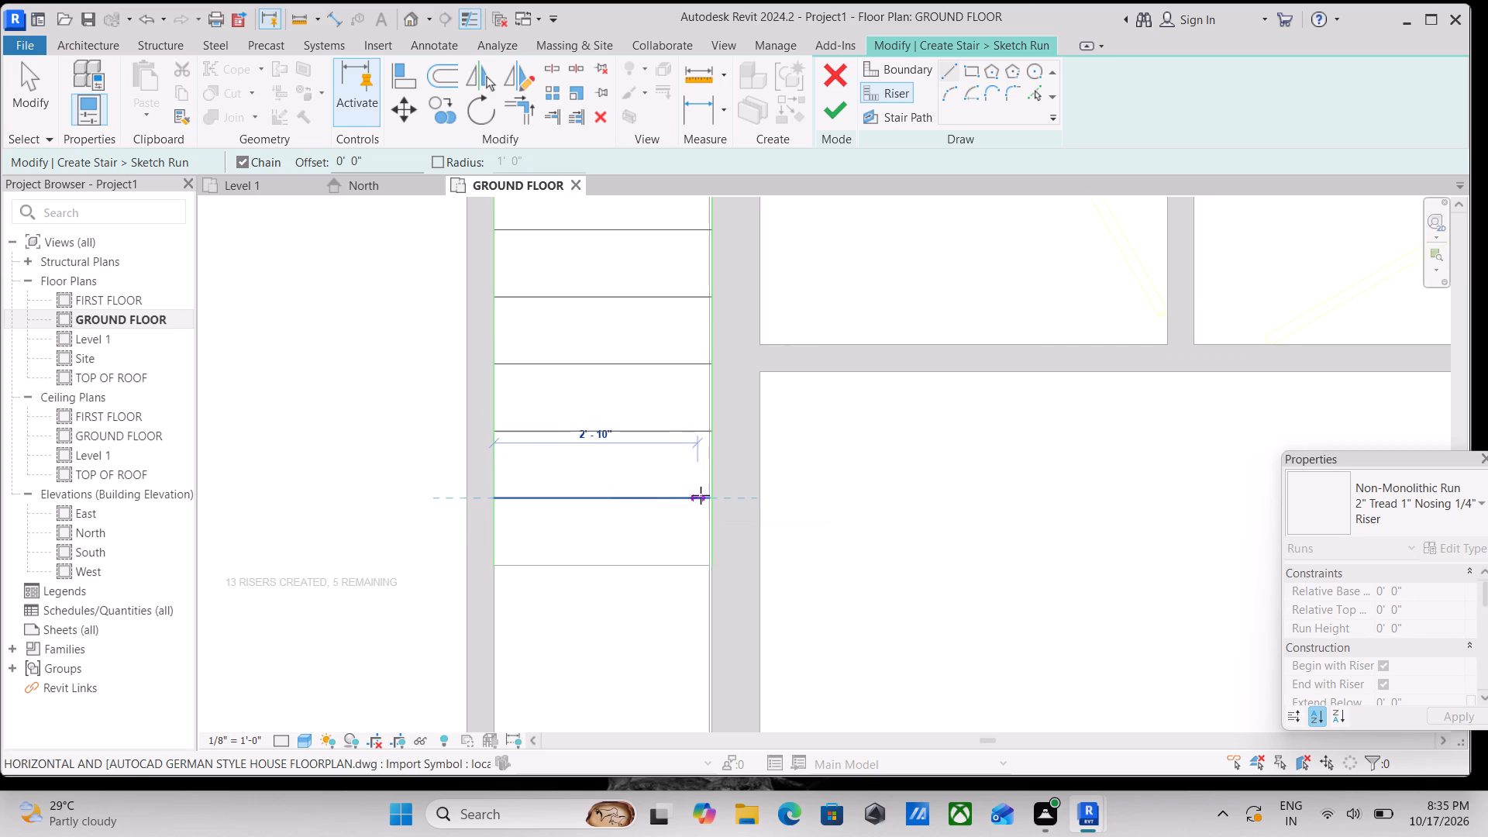
pyautogui.click(715, 494)
pyautogui.moveTo(522, 588); pyautogui.dragTo(663, 530, button='middle')
pyautogui.click(635, 511)
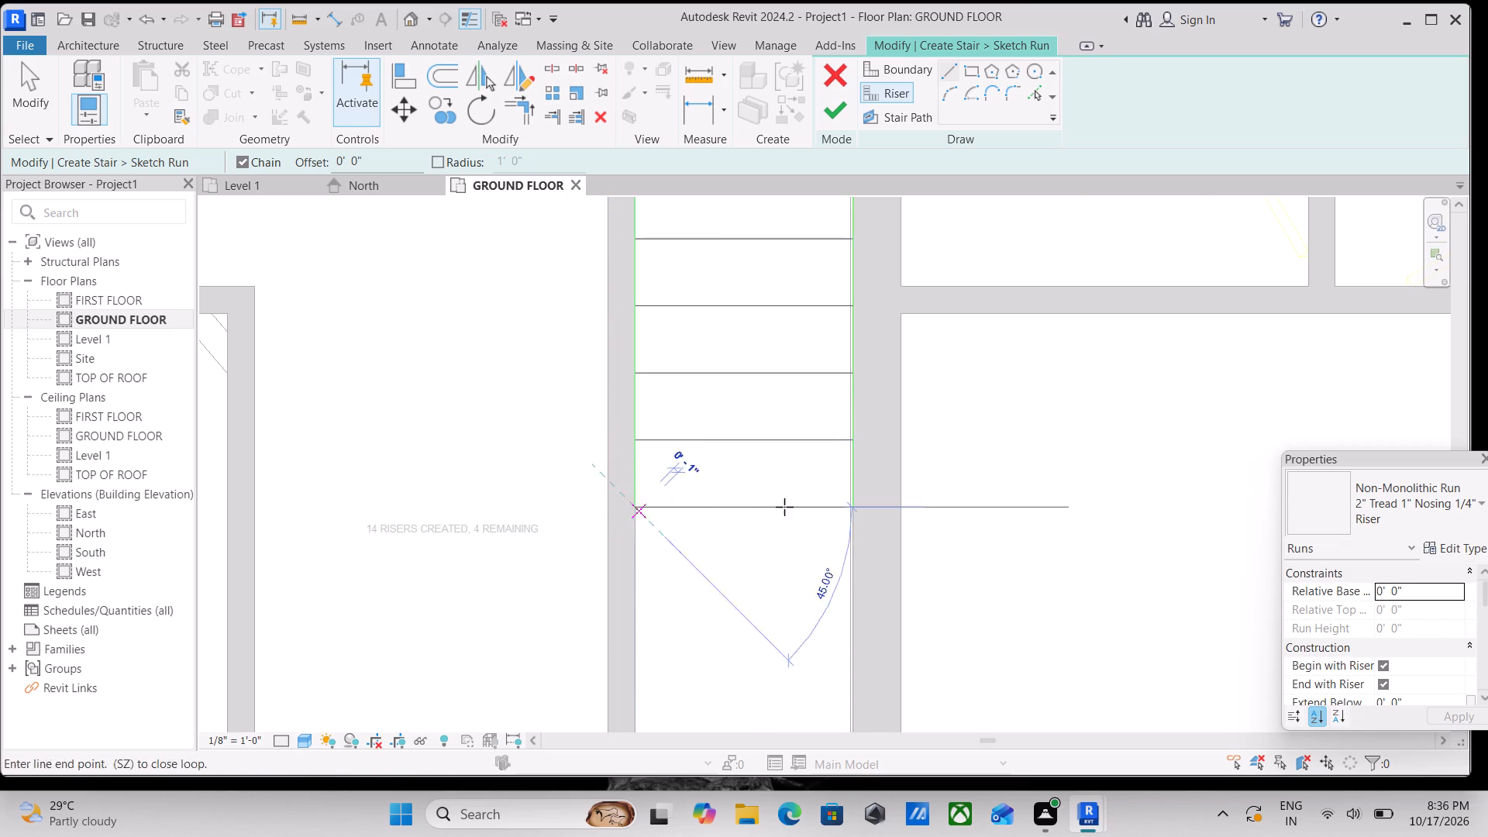
pyautogui.click(857, 505)
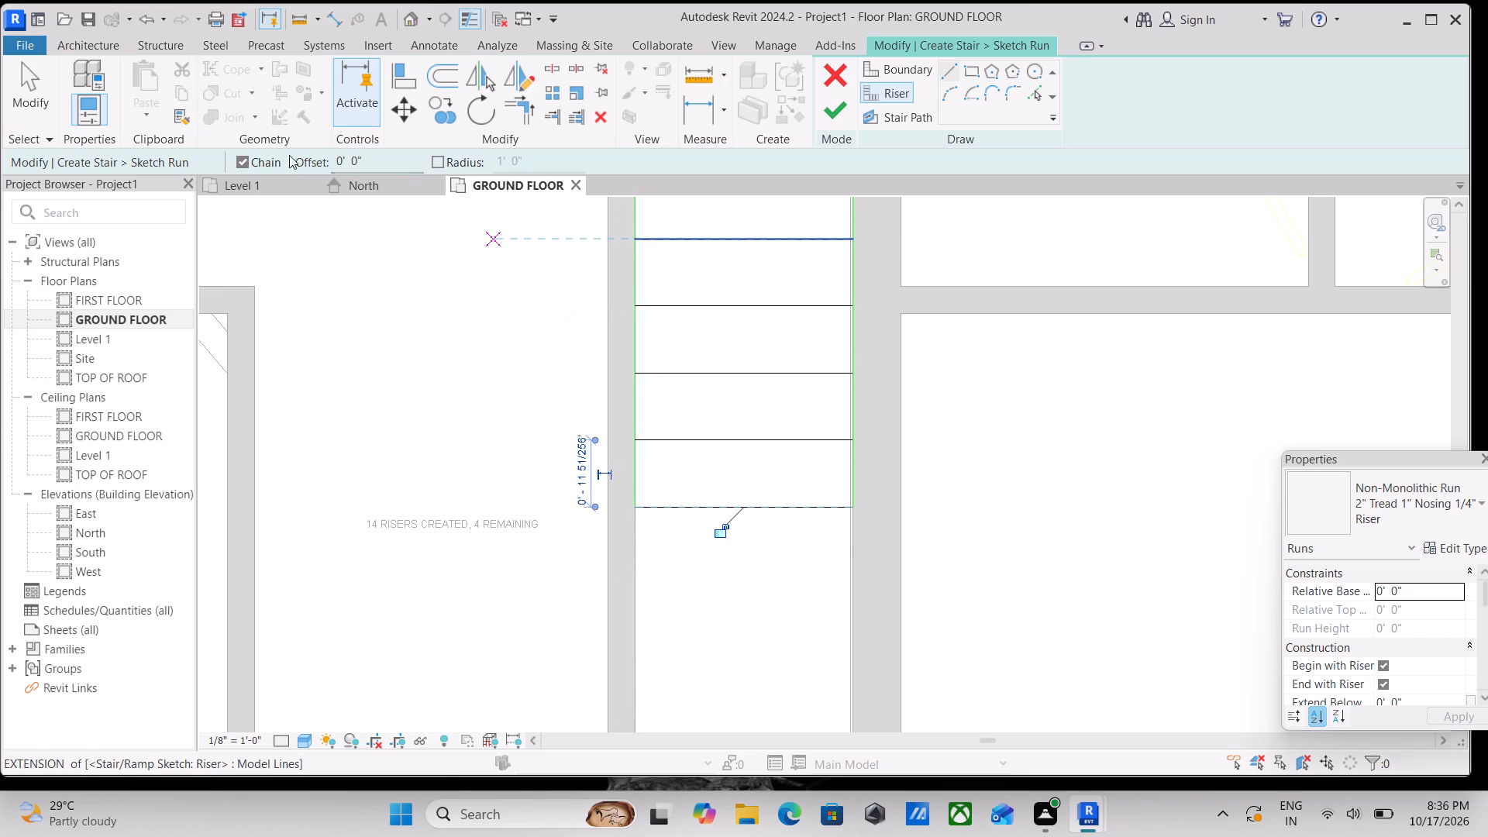
# Add four more risers beyond the long flight's last riser, picking each preceding riser line with an 11.2" offset.
pyautogui.moveTo(363, 164); pyautogui.dragTo(298, 169)
pyautogui.press('1')
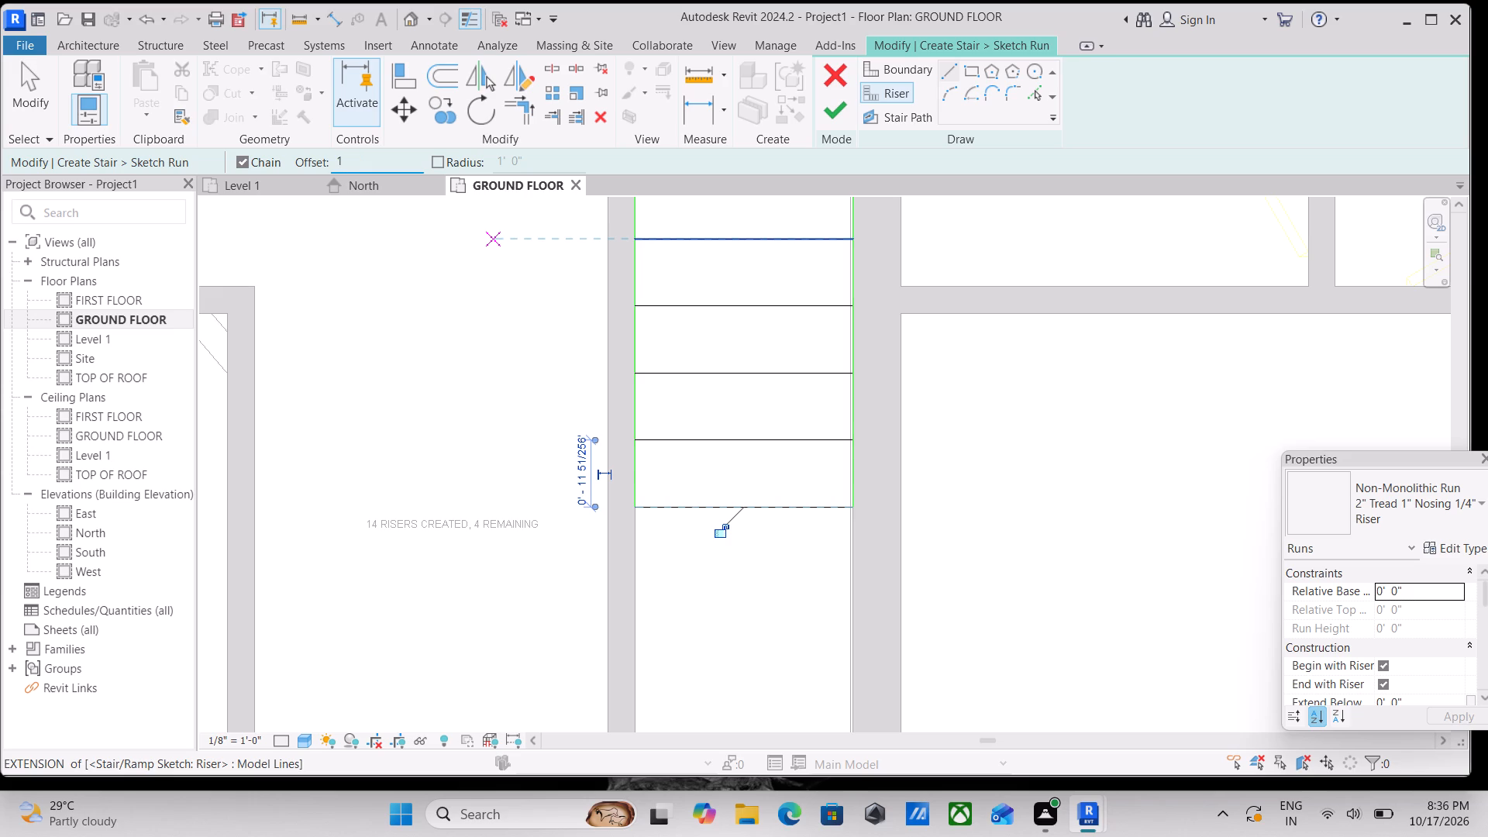
pyautogui.press('1')
pyautogui.write('.2')
pyautogui.hotkey('shift', '"')
pyautogui.click(1030, 91)
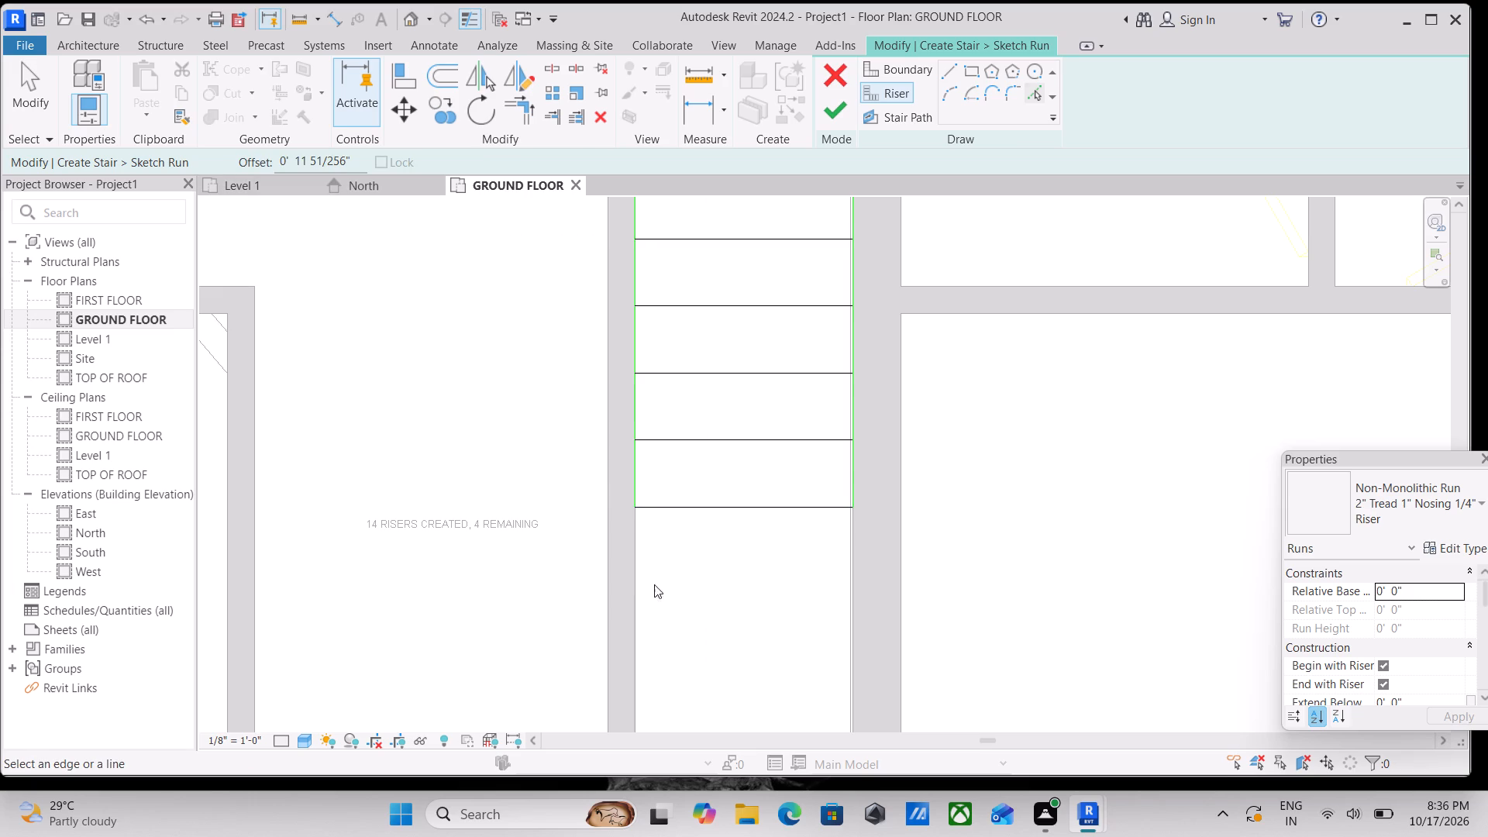
pyautogui.click(748, 511)
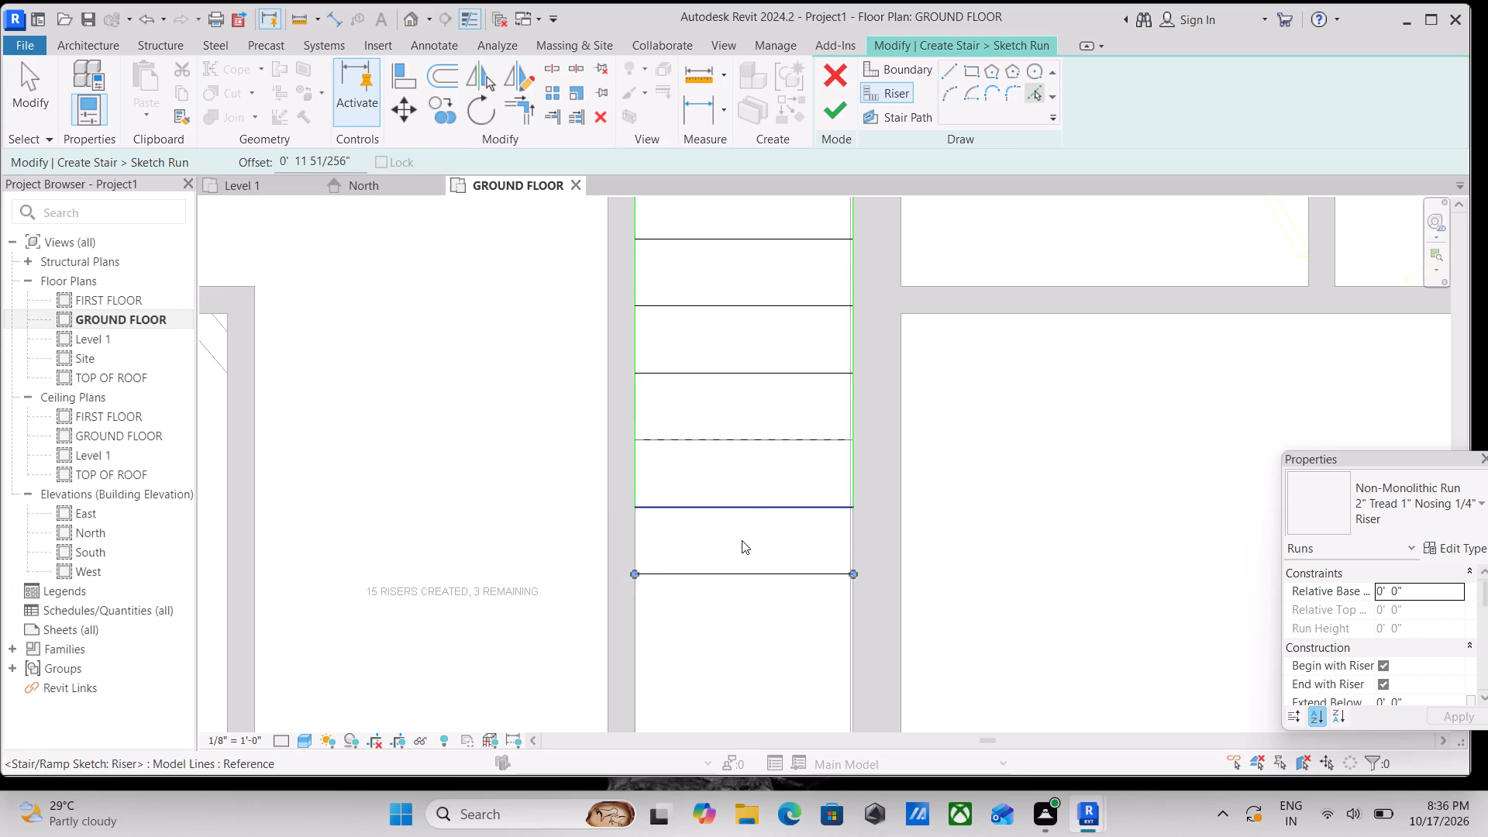
pyautogui.scroll(-1, 721, 587)
pyautogui.moveTo(721, 587); pyautogui.dragTo(748, 432, button='middle')
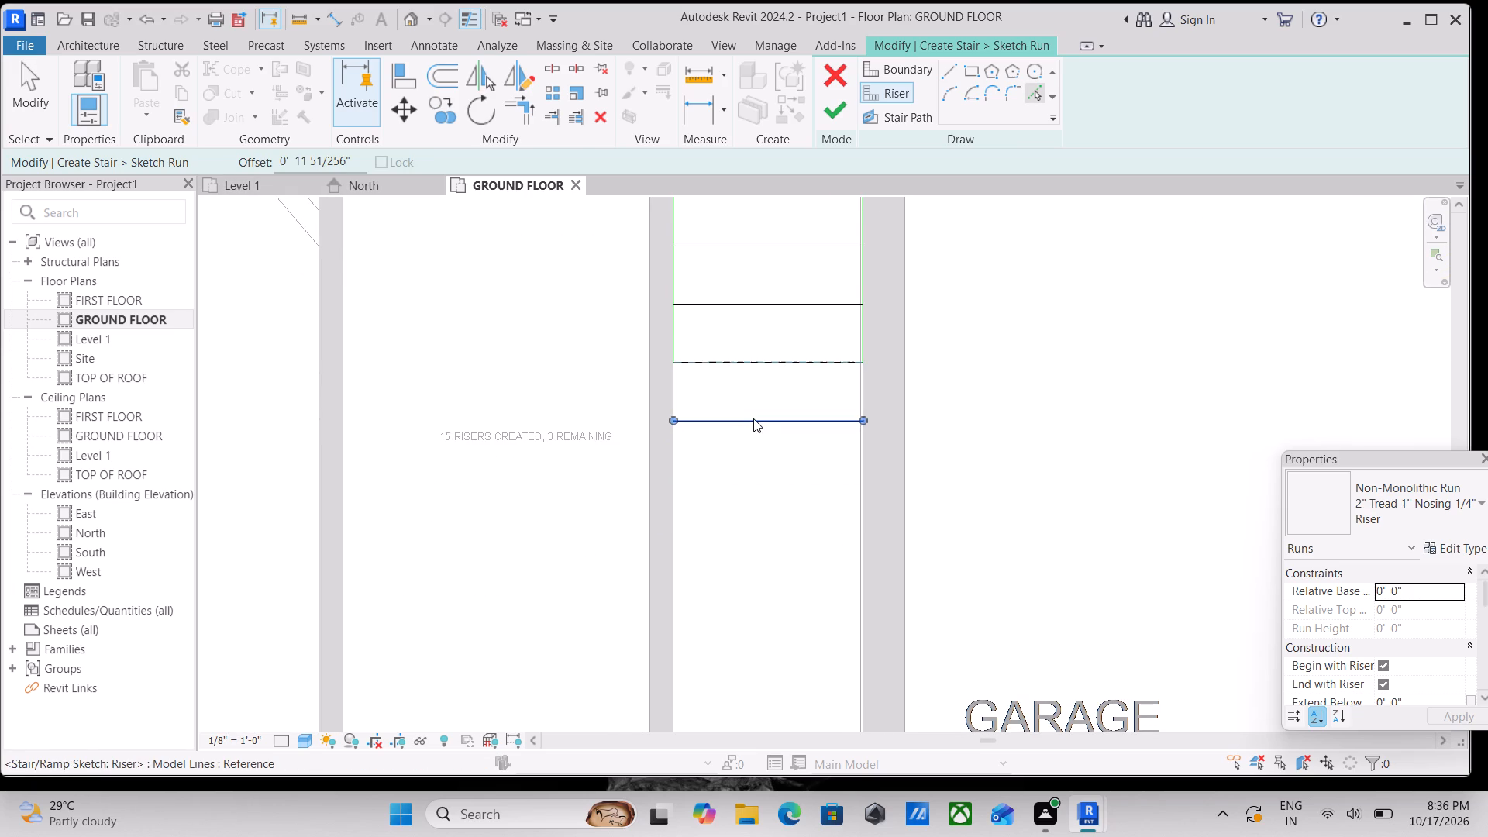
pyautogui.click(751, 426)
pyautogui.click(736, 482)
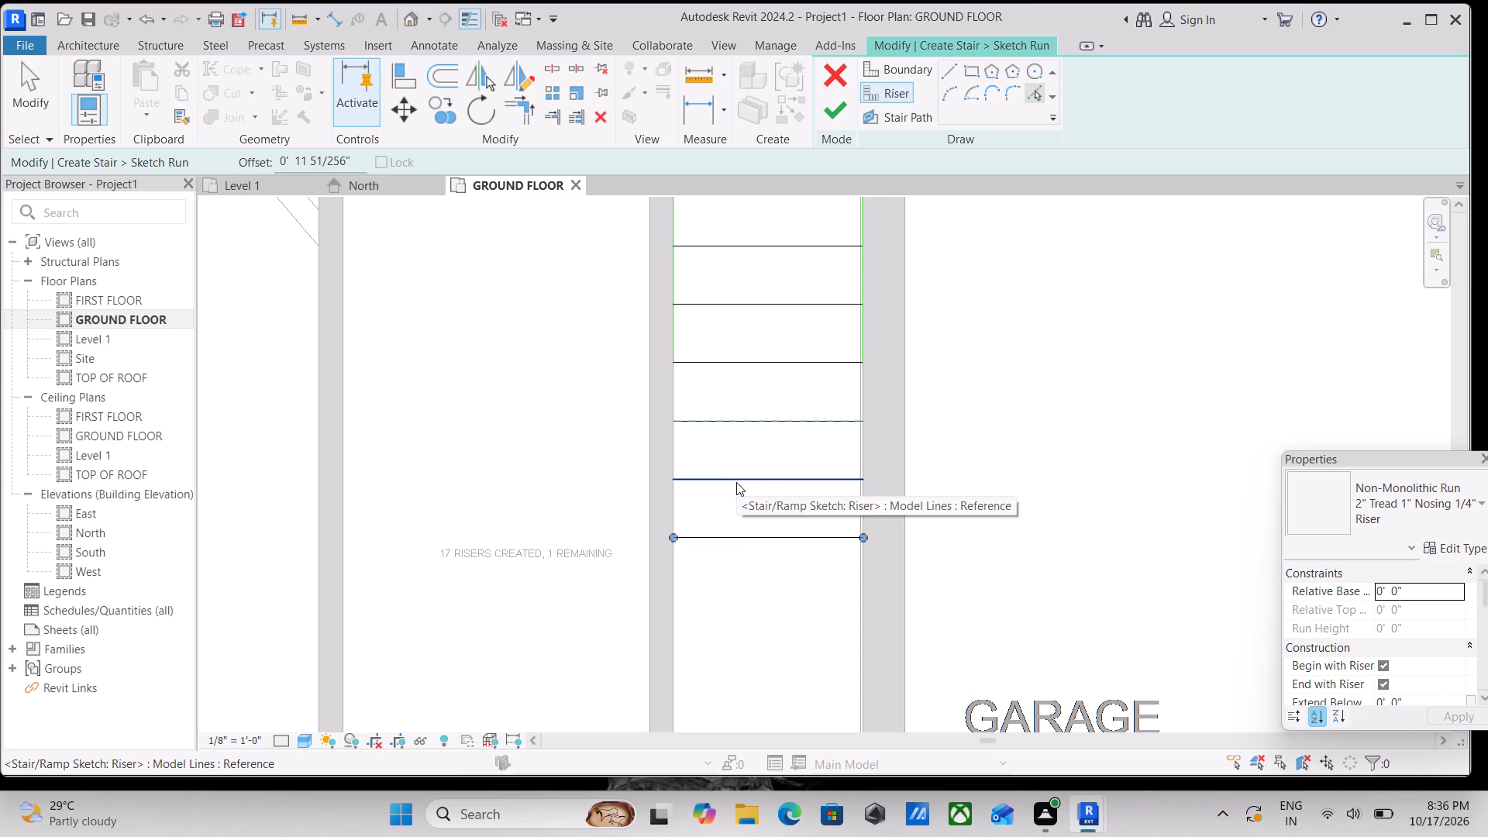
pyautogui.click(735, 541)
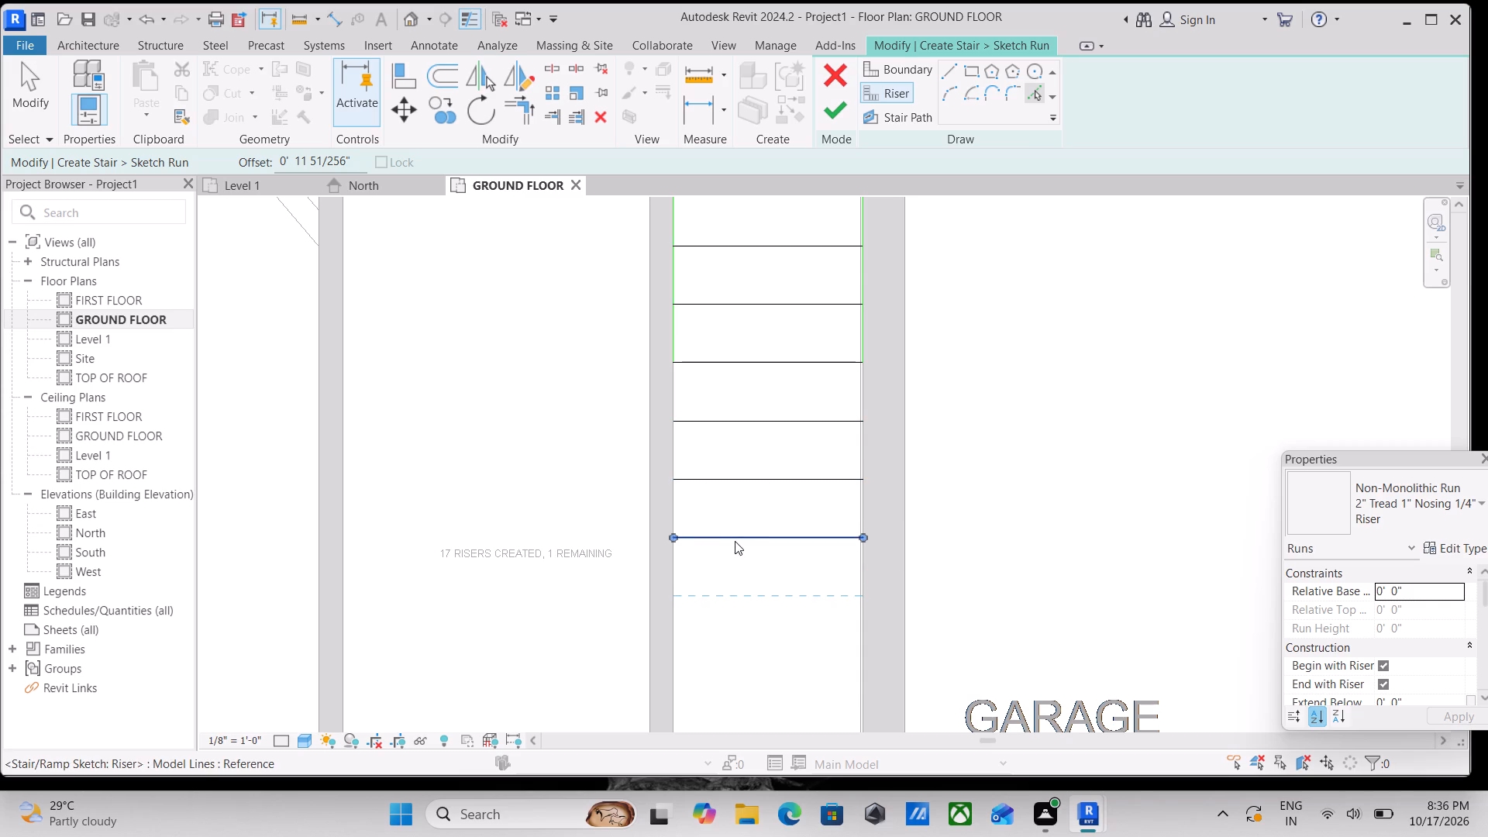
pyautogui.press('Escape')
pyautogui.press('Escape')
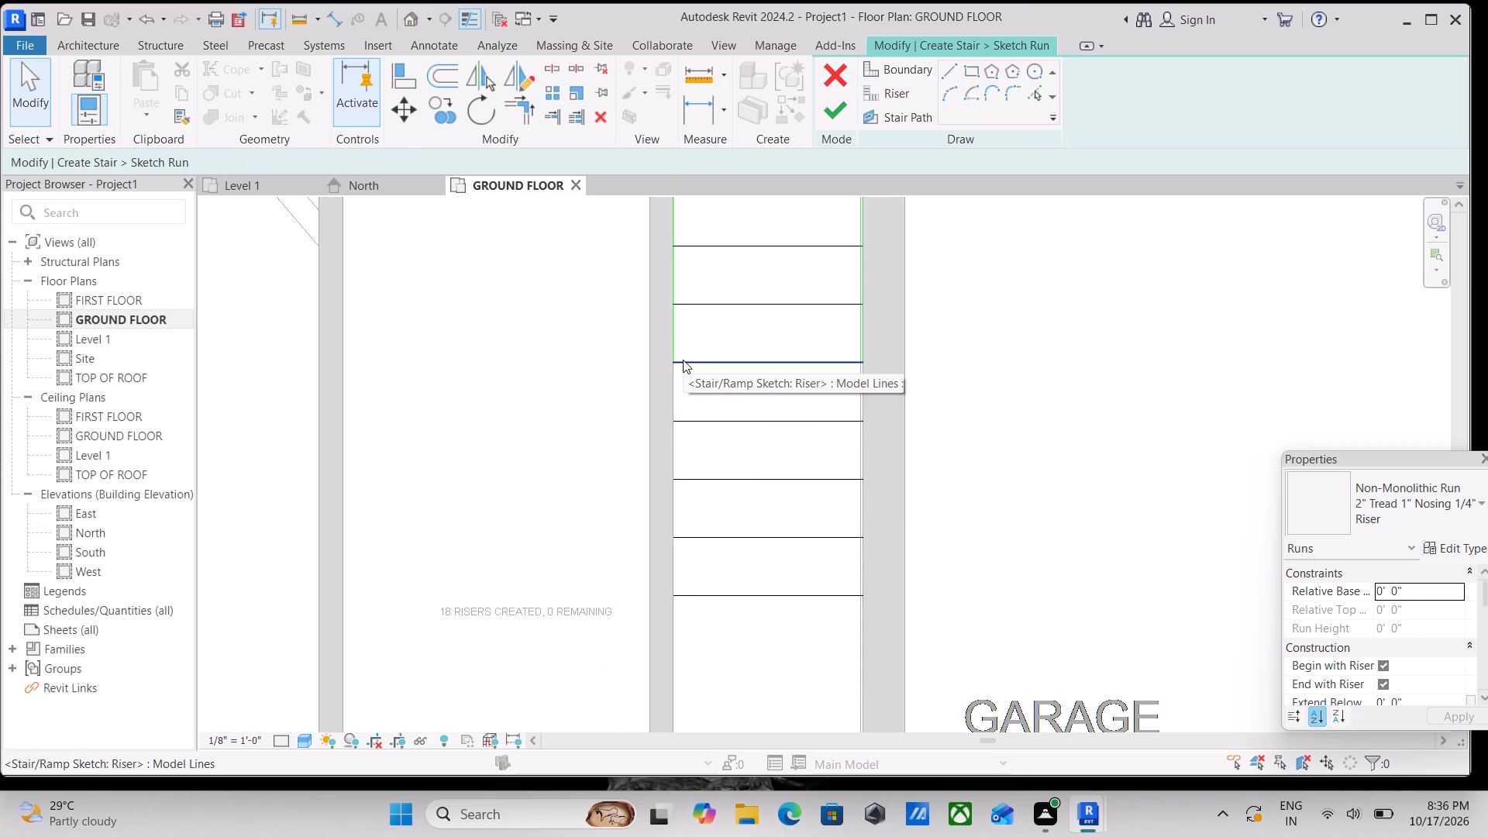
# Extend the long flight's inner and outer boundary lines down to the ends of the last riser.
pyautogui.click(677, 344)
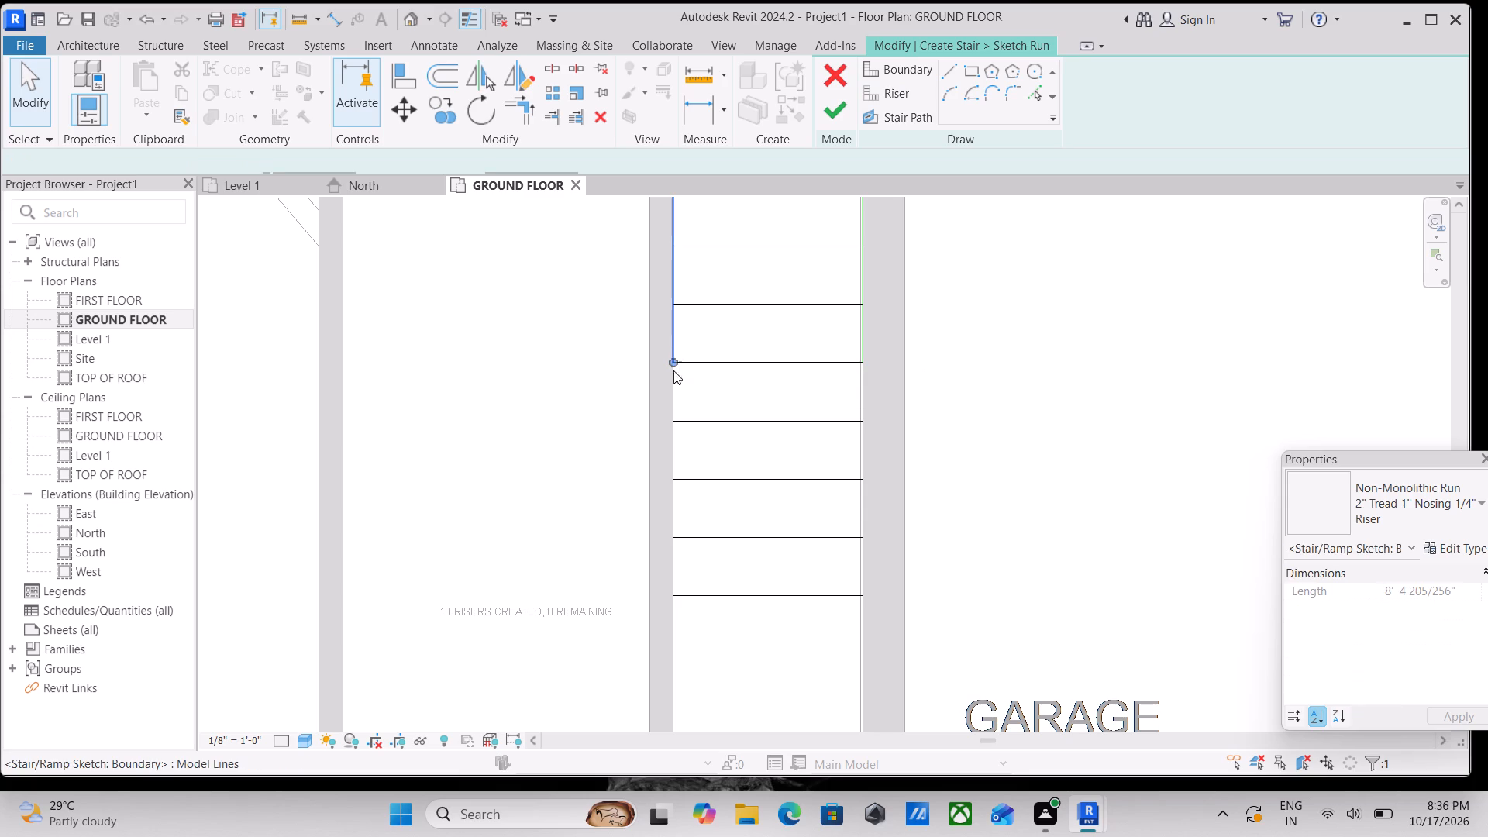
pyautogui.moveTo(673, 361); pyautogui.dragTo(678, 585)
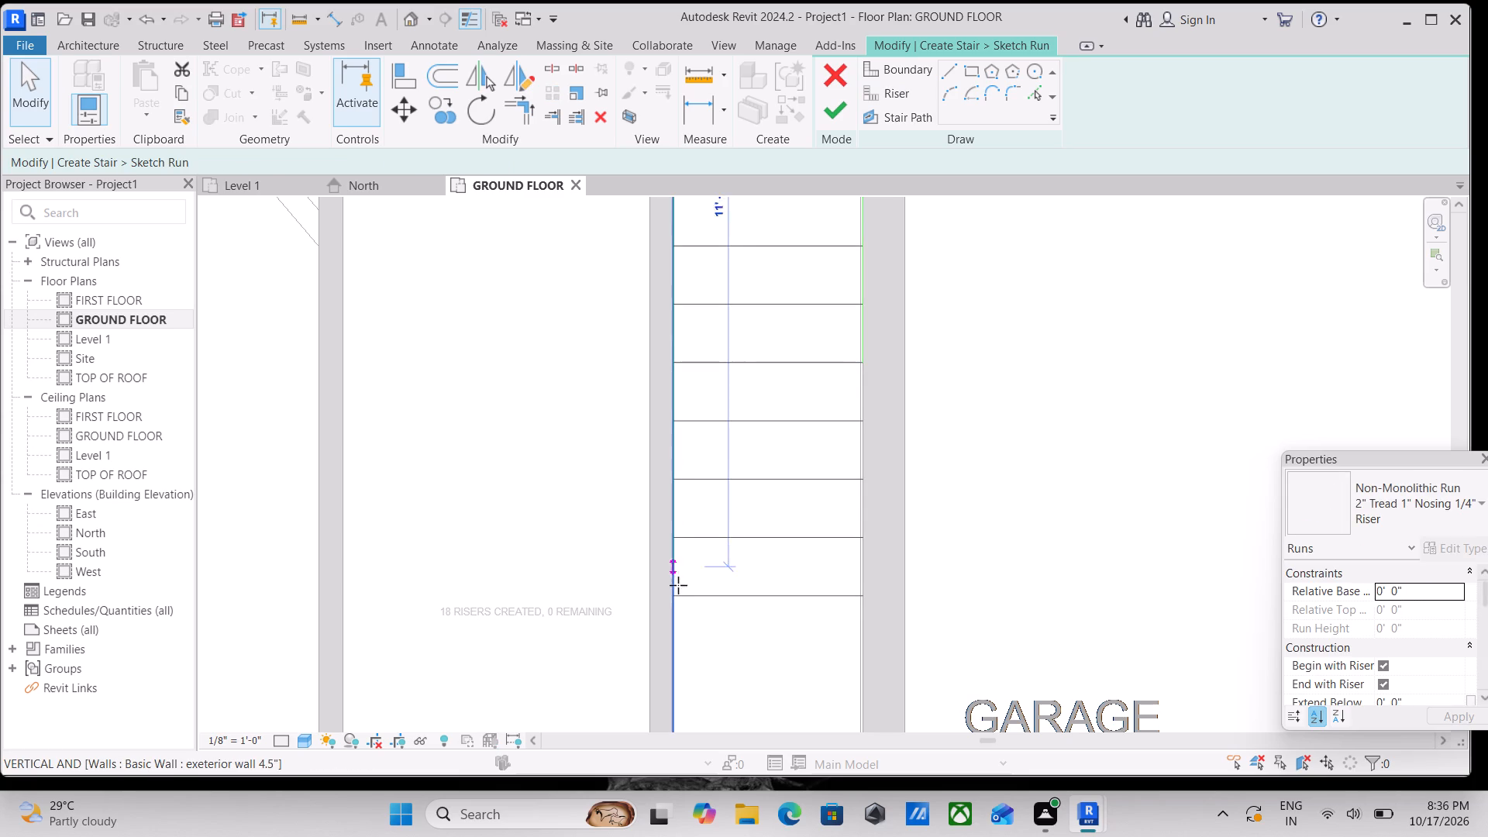
pyautogui.moveTo(678, 585); pyautogui.dragTo(678, 594)
pyautogui.press('Escape')
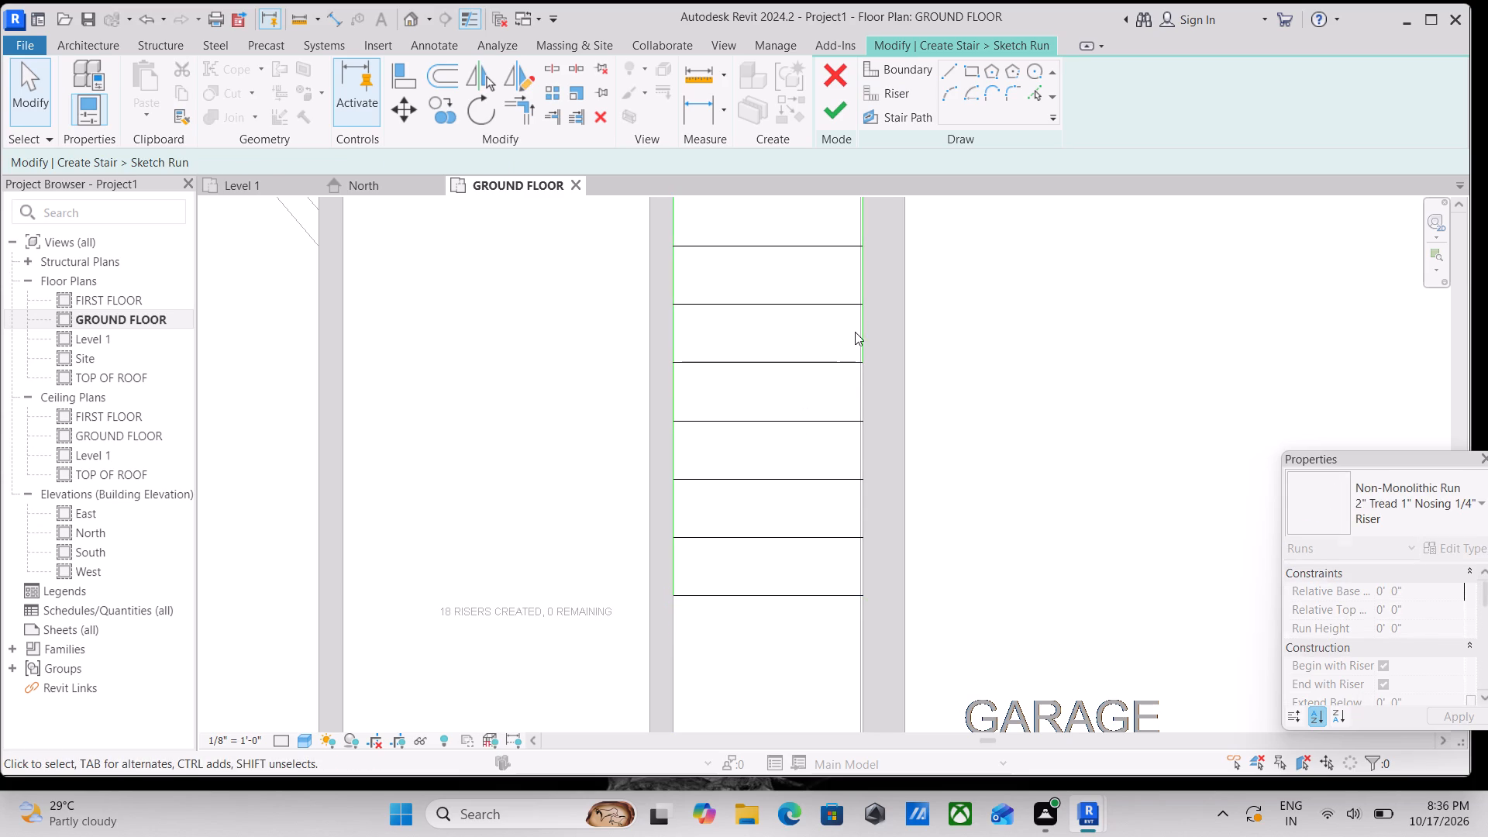
pyautogui.click(863, 337)
pyautogui.moveTo(863, 355); pyautogui.dragTo(857, 429)
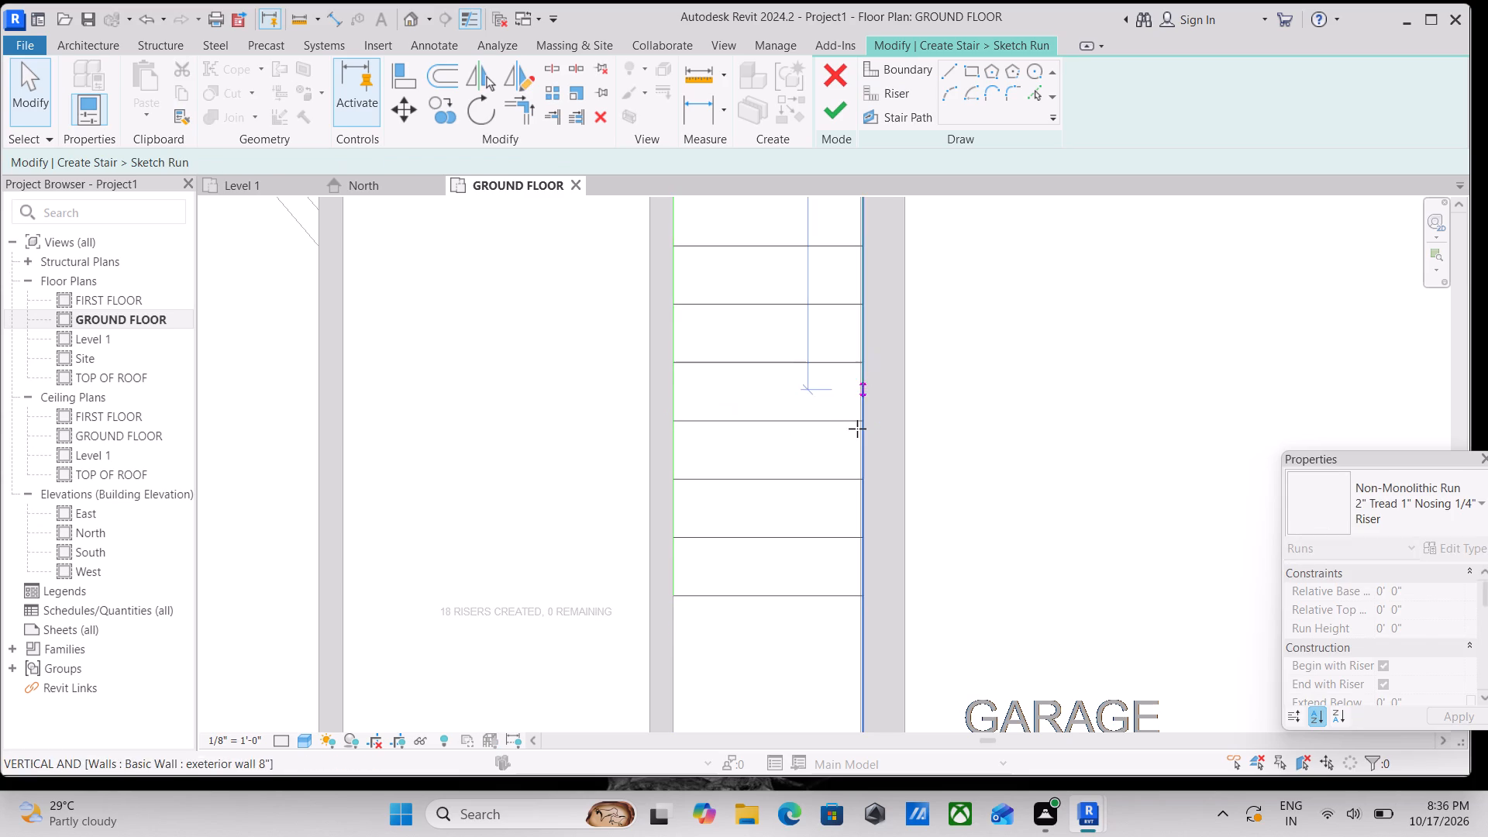
pyautogui.moveTo(857, 429); pyautogui.dragTo(863, 598)
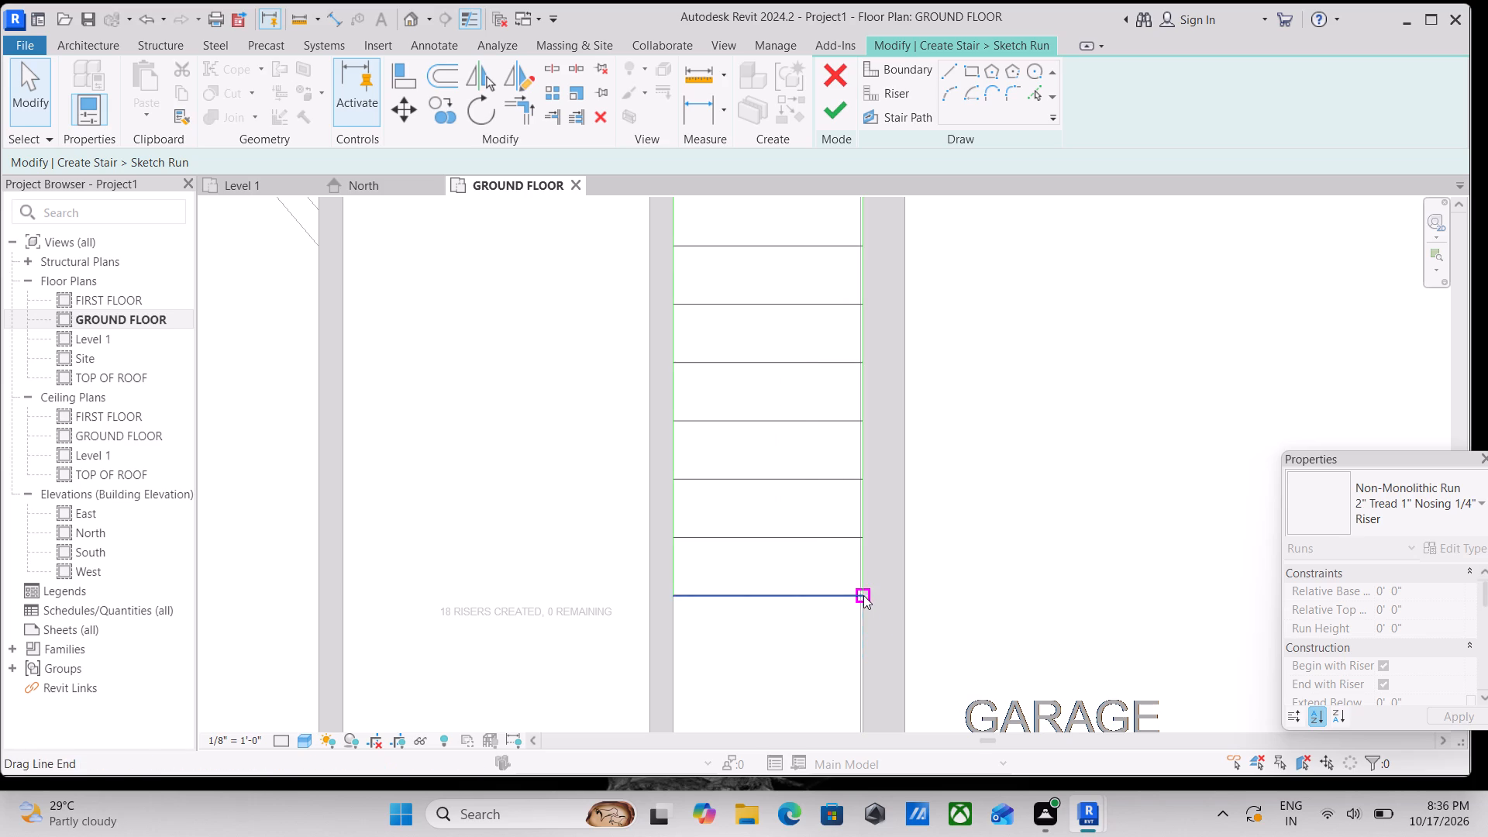
pyautogui.press('Escape')
# Start the stair path at the midpoint of the short flight's first riser, running horizontally about 5'-1" into the corner landing.
pyautogui.scroll(-3, 728, 482)
pyautogui.scroll(-2, 604, 394)
pyautogui.moveTo(611, 398); pyautogui.dragTo(725, 534, button='middle')
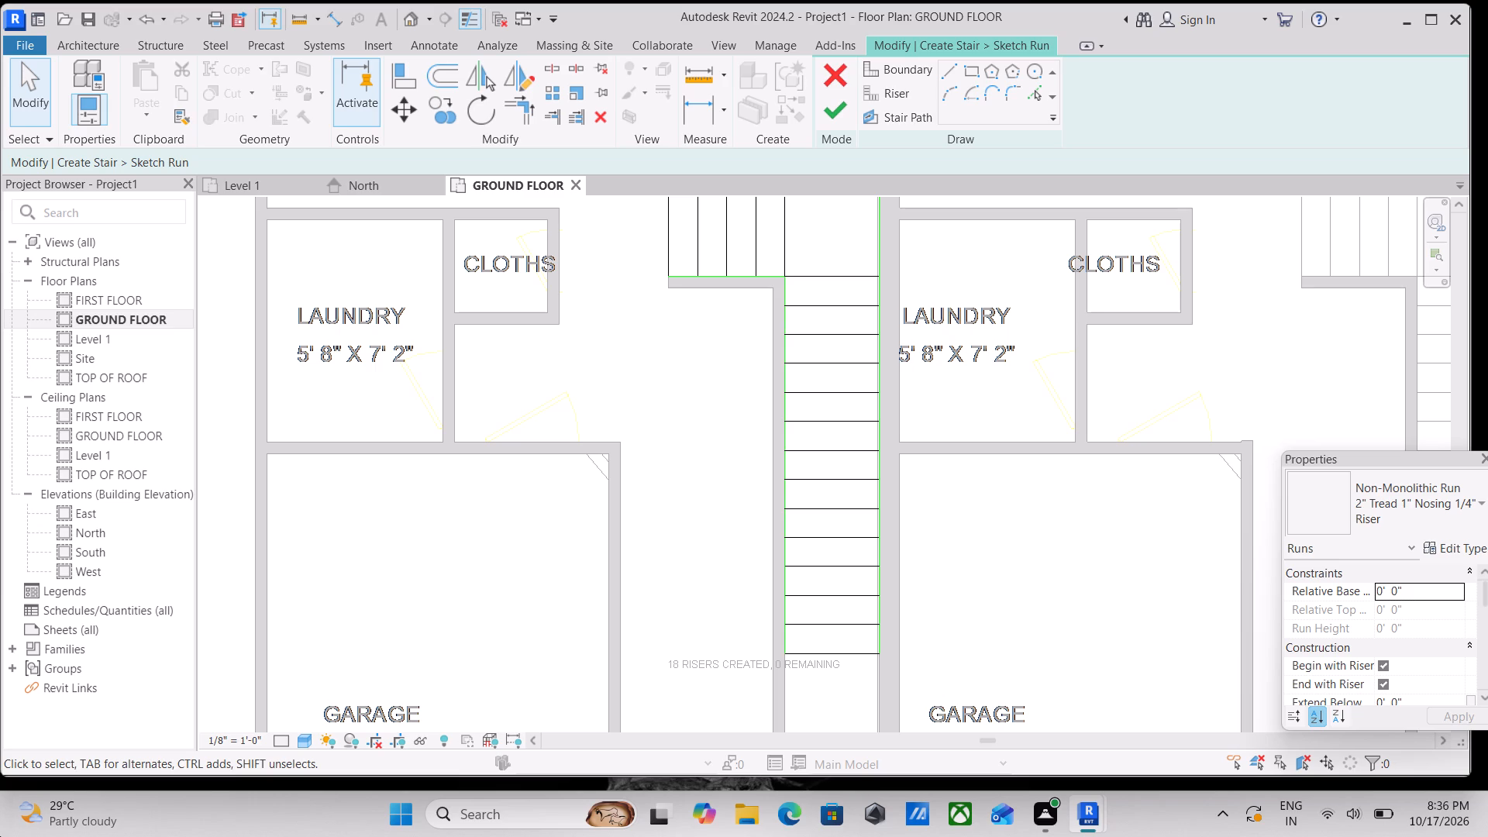
pyautogui.scroll(2, 986, 122)
pyautogui.scroll(3, 1012, 56)
pyautogui.scroll(-2, 938, 85)
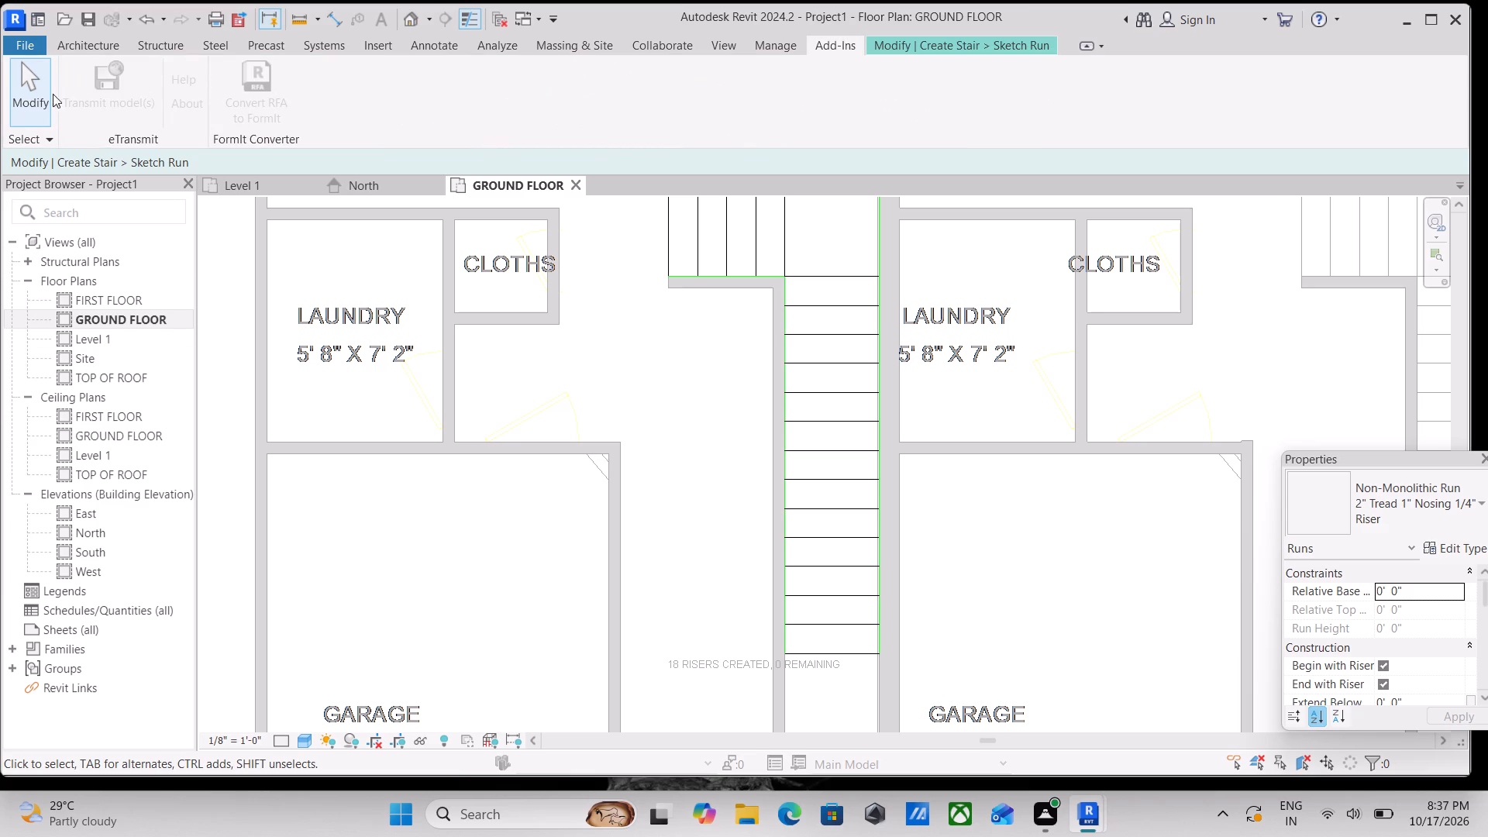
pyautogui.click(931, 47)
pyautogui.click(893, 115)
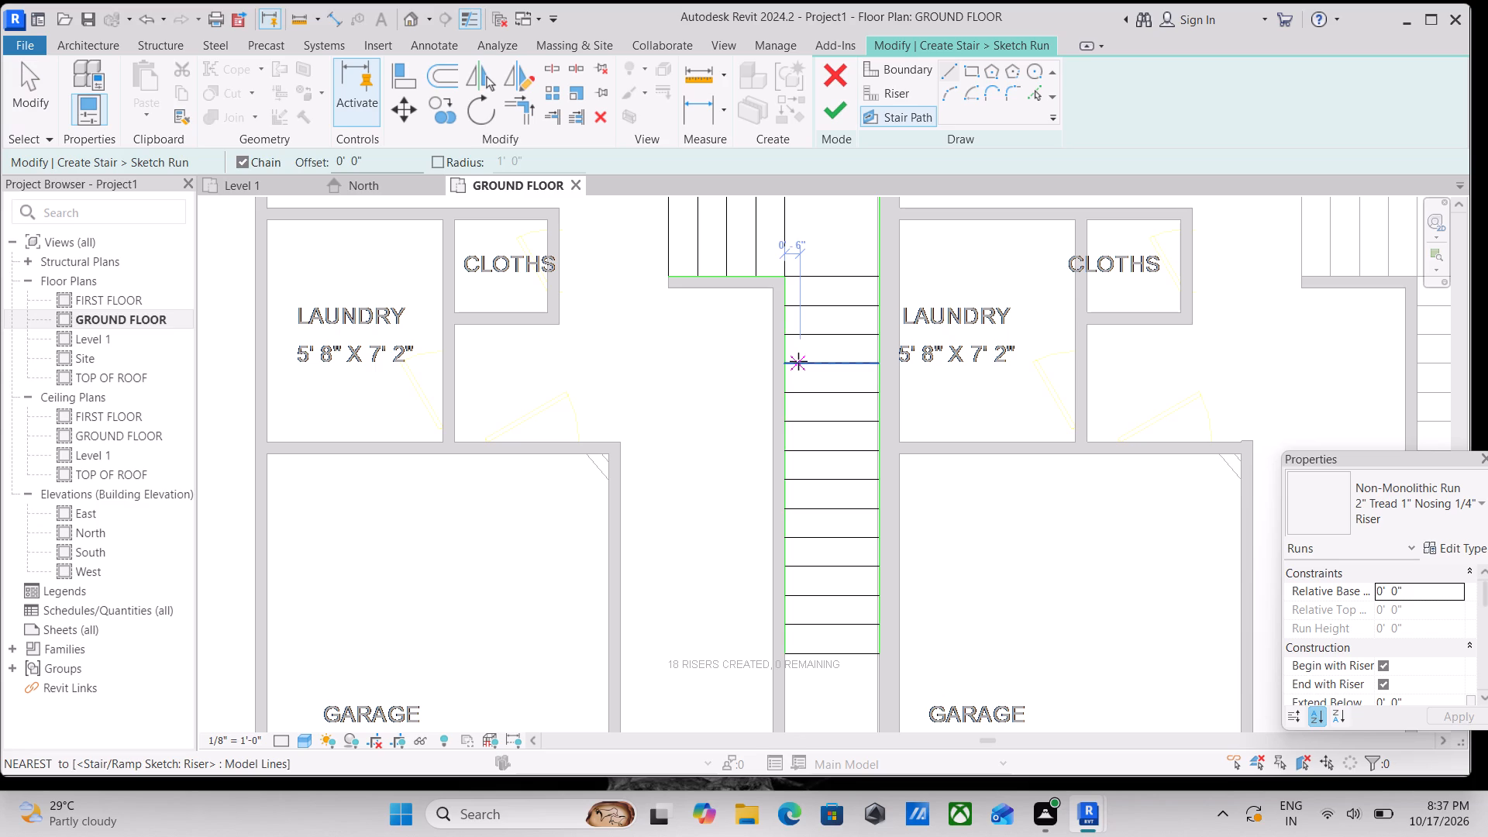
pyautogui.scroll(6, 706, 248)
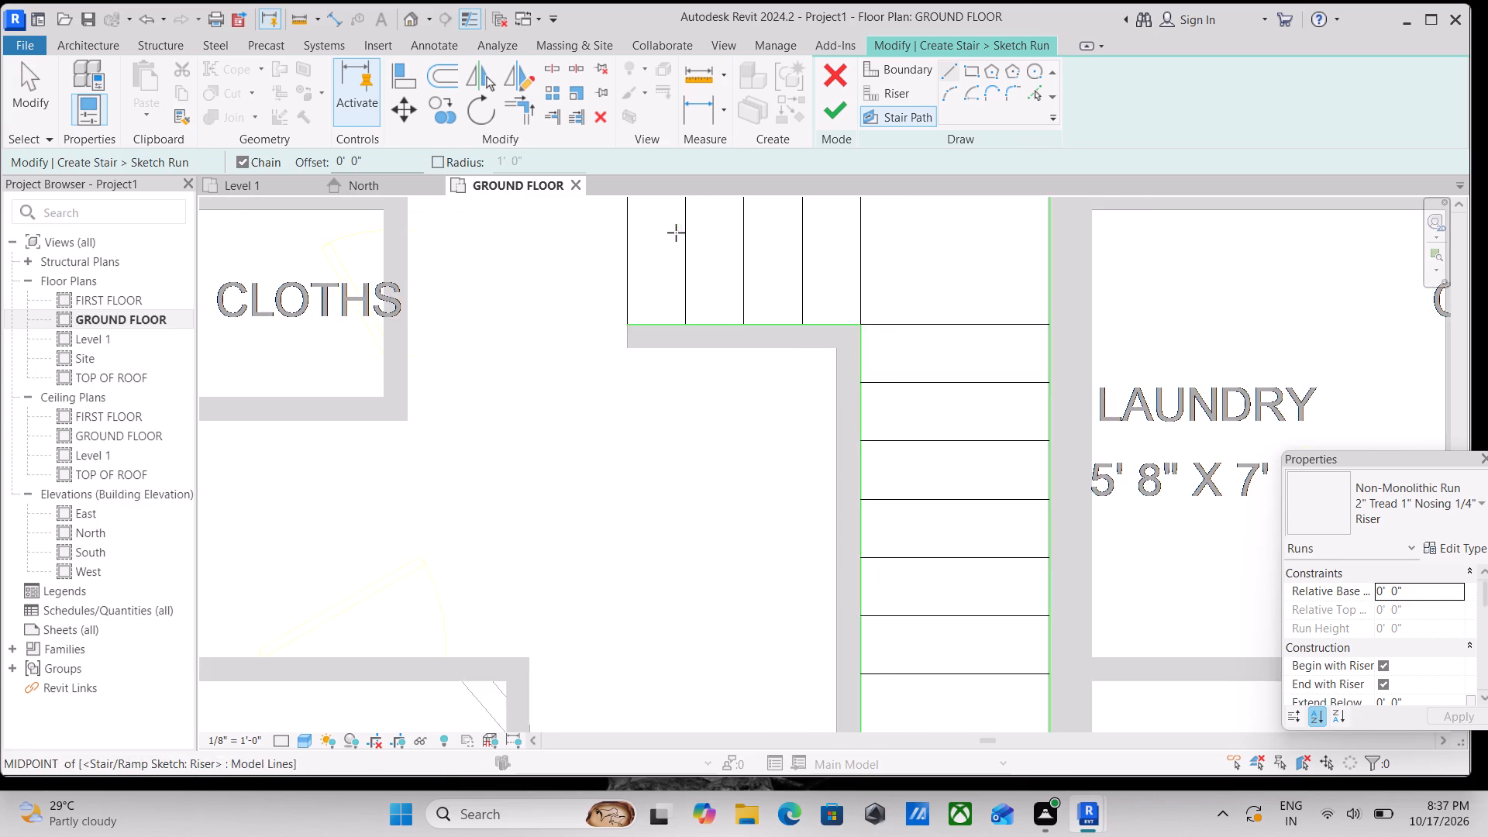
pyautogui.moveTo(675, 232); pyautogui.dragTo(681, 484, button='middle')
pyautogui.click(620, 487)
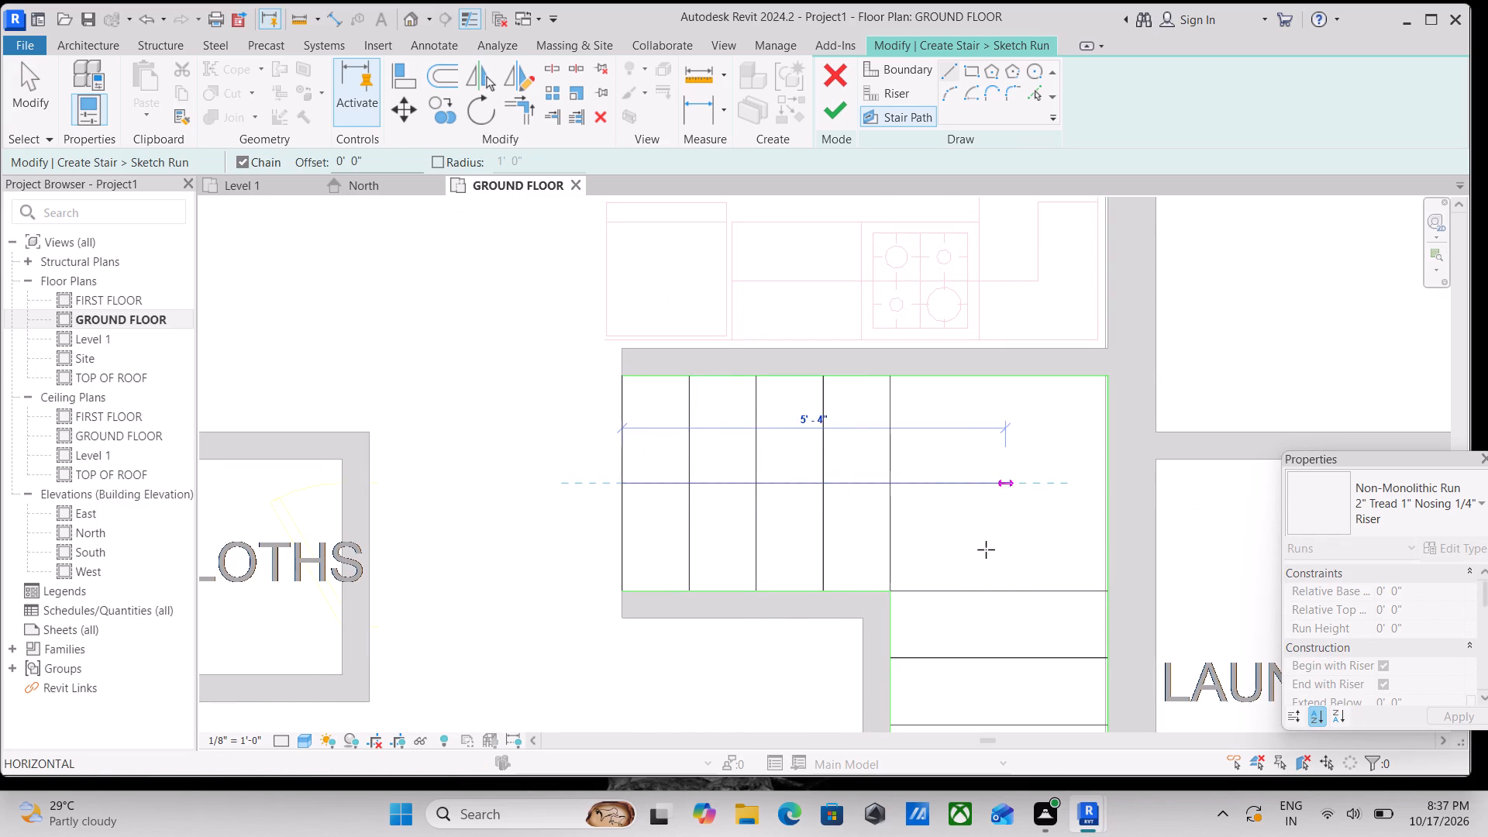
pyautogui.click(992, 486)
# Continue the stair path vertically from the landing down the long flight, ending on its last riser.
pyautogui.moveTo(987, 563); pyautogui.dragTo(980, 407, button='middle')
pyautogui.scroll(-4, 970, 560)
pyautogui.moveTo(973, 546); pyautogui.dragTo(968, 437, button='middle')
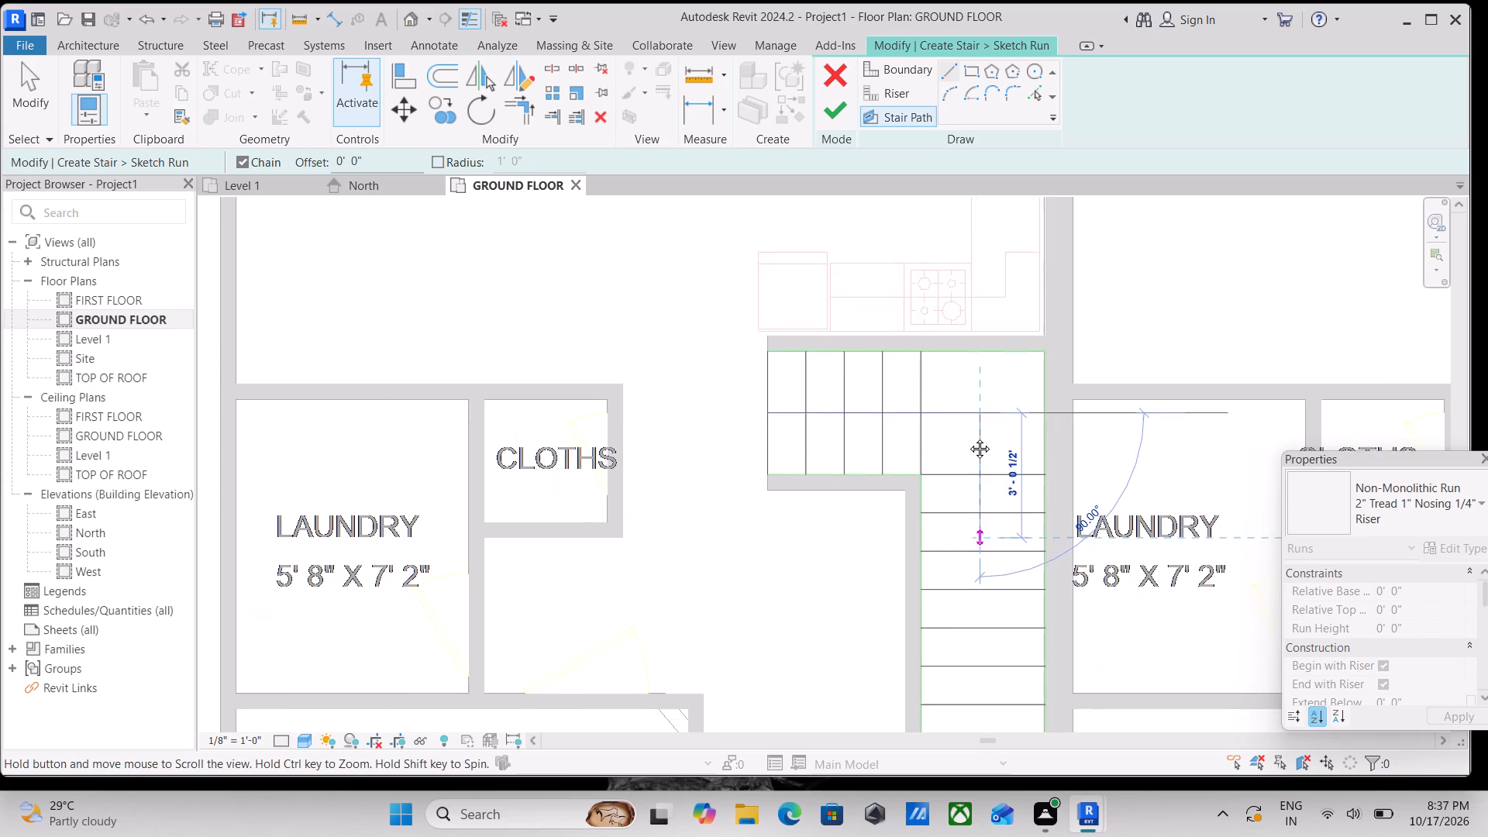
pyautogui.moveTo(968, 437); pyautogui.dragTo(968, 322, button='middle')
pyautogui.scroll(-1, 942, 592)
pyautogui.moveTo(942, 592); pyautogui.dragTo(969, 283, button='middle')
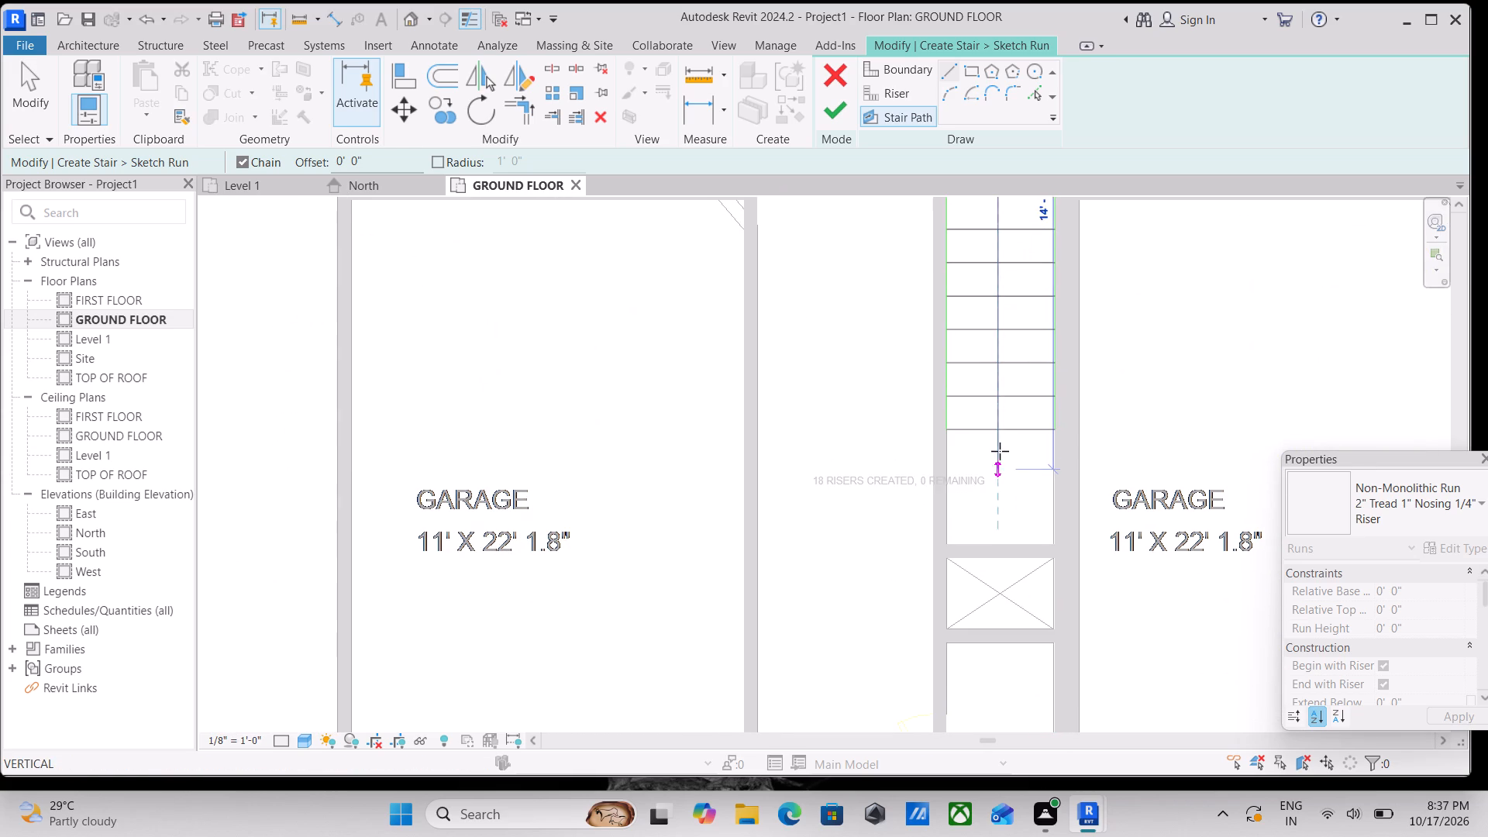
pyautogui.scroll(3, 1007, 426)
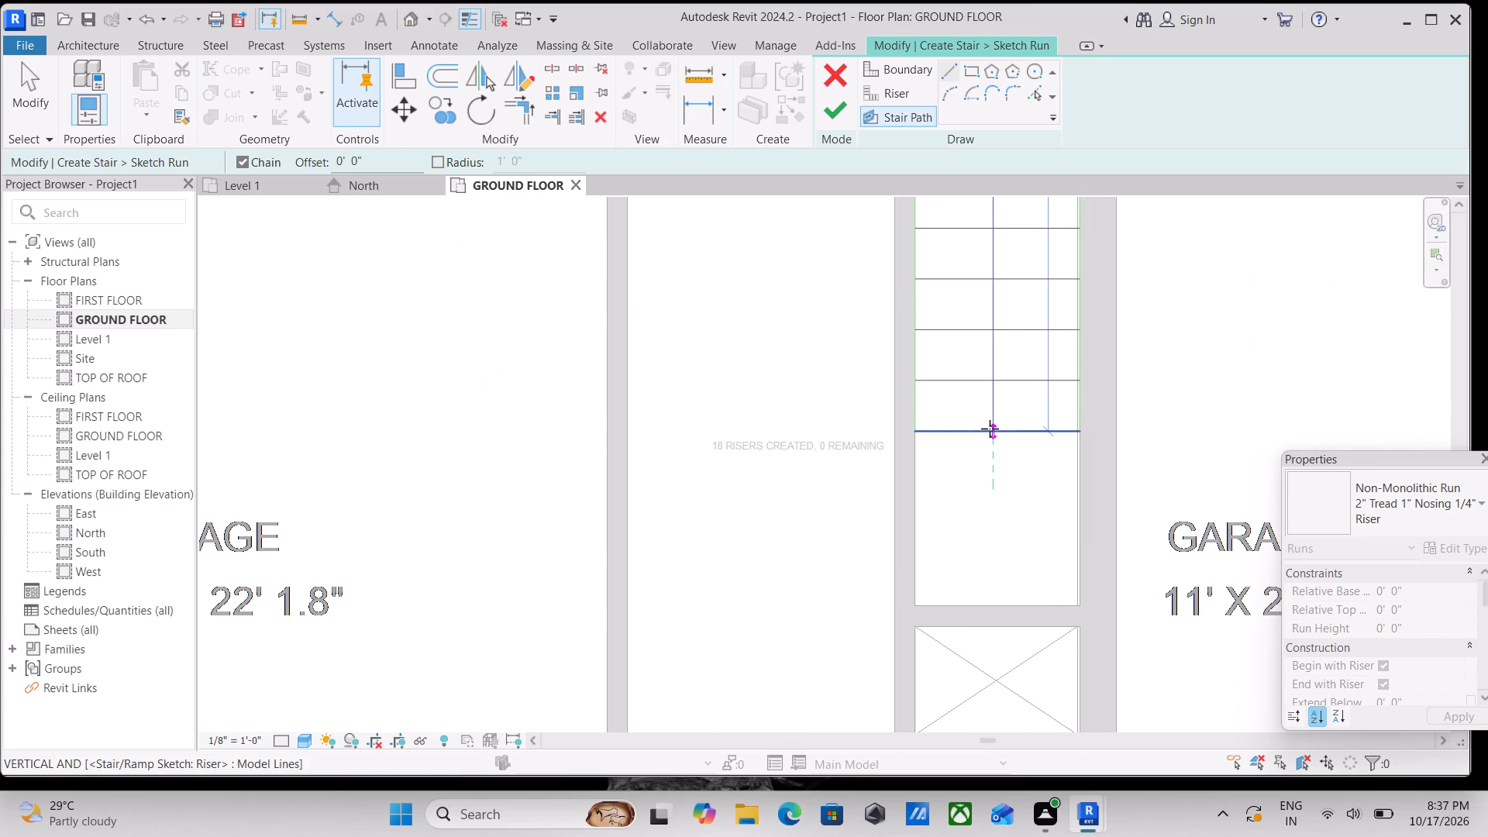
pyautogui.click(993, 432)
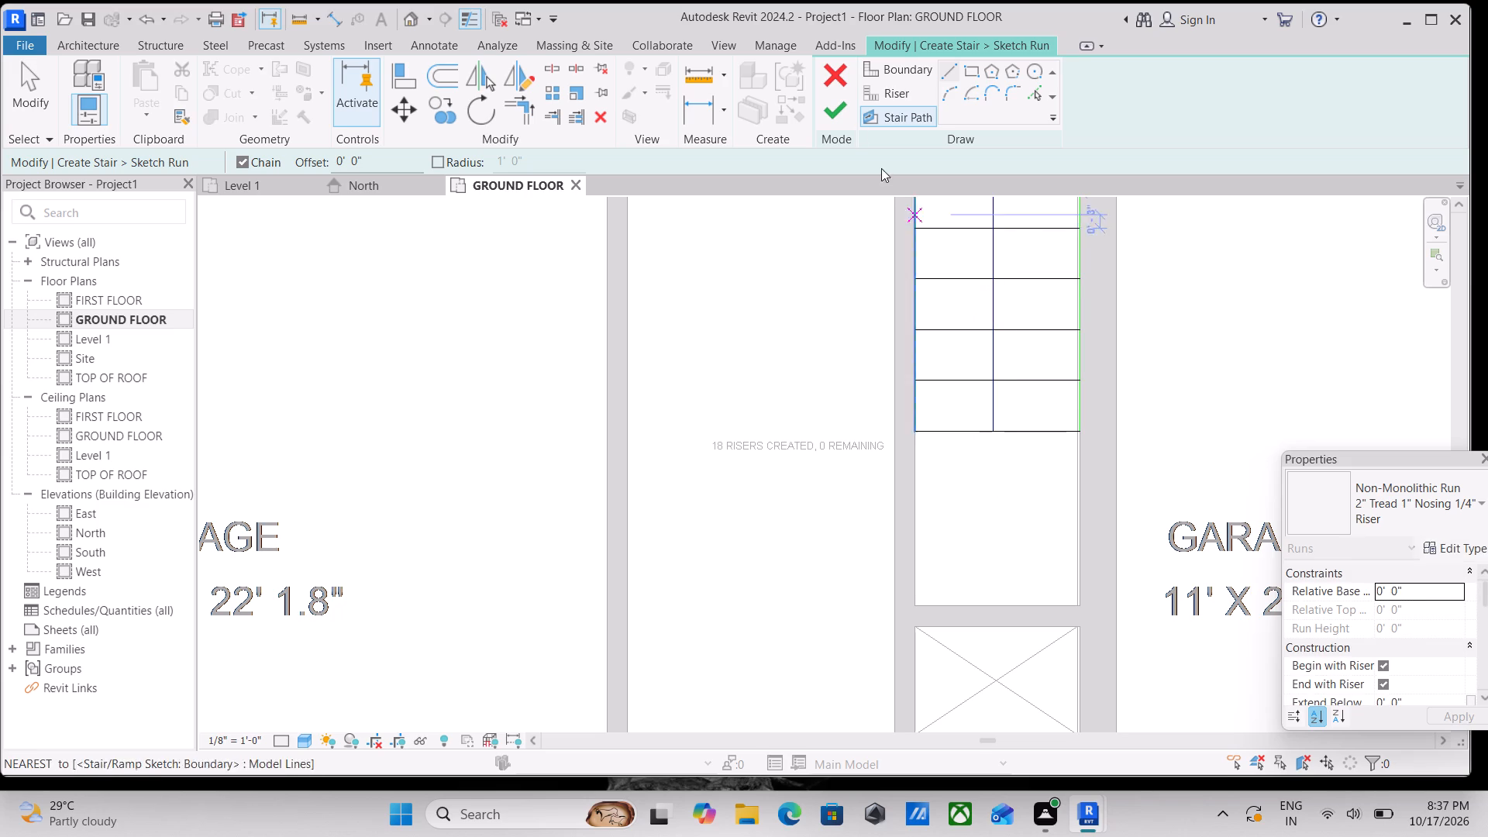
# Finish the run sketch and the stair, dismissing the save reminder without saving.
pyautogui.click(843, 107)
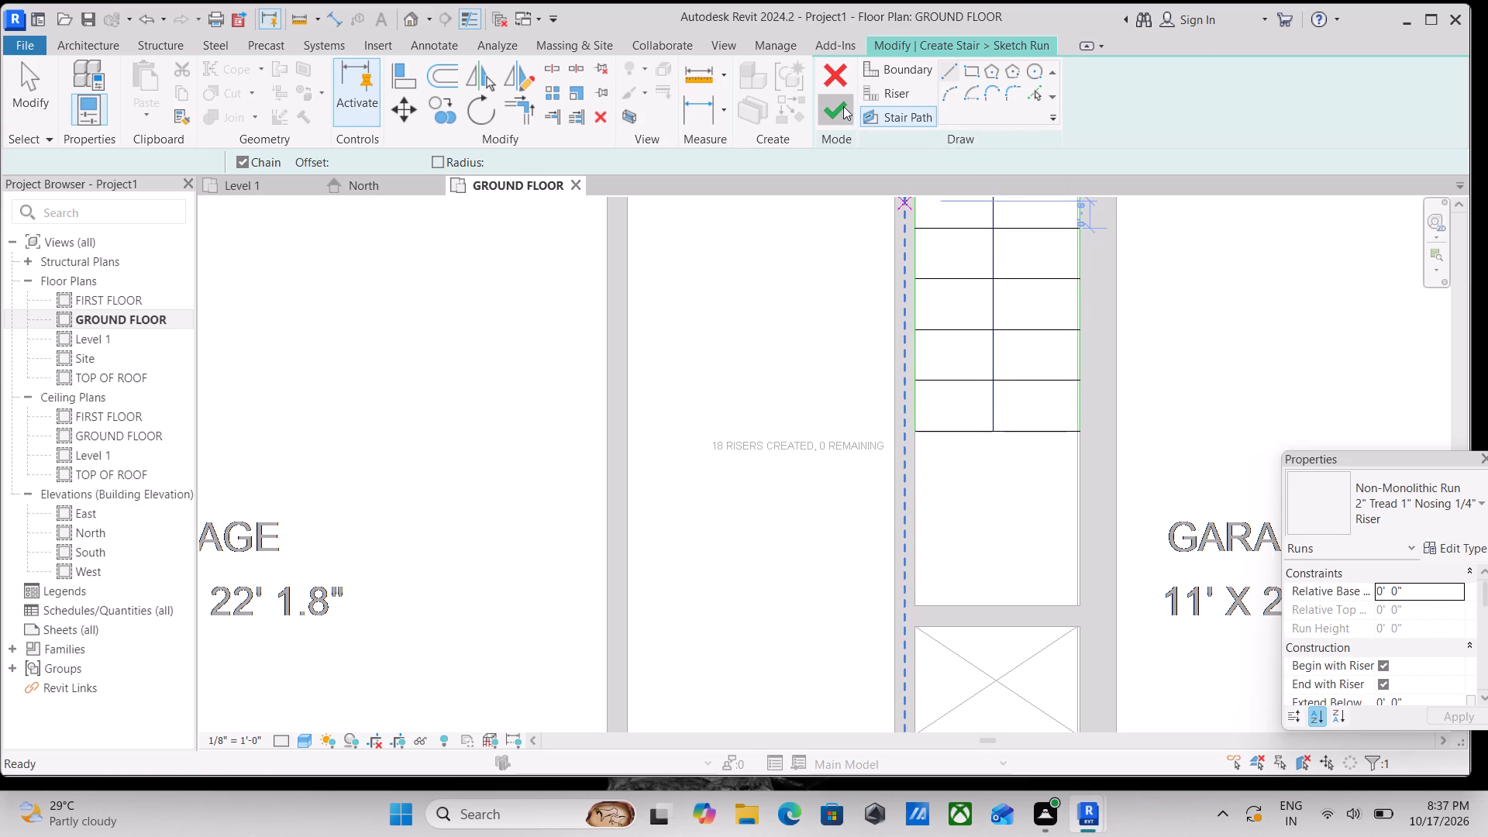
pyautogui.scroll(-1, 896, 354)
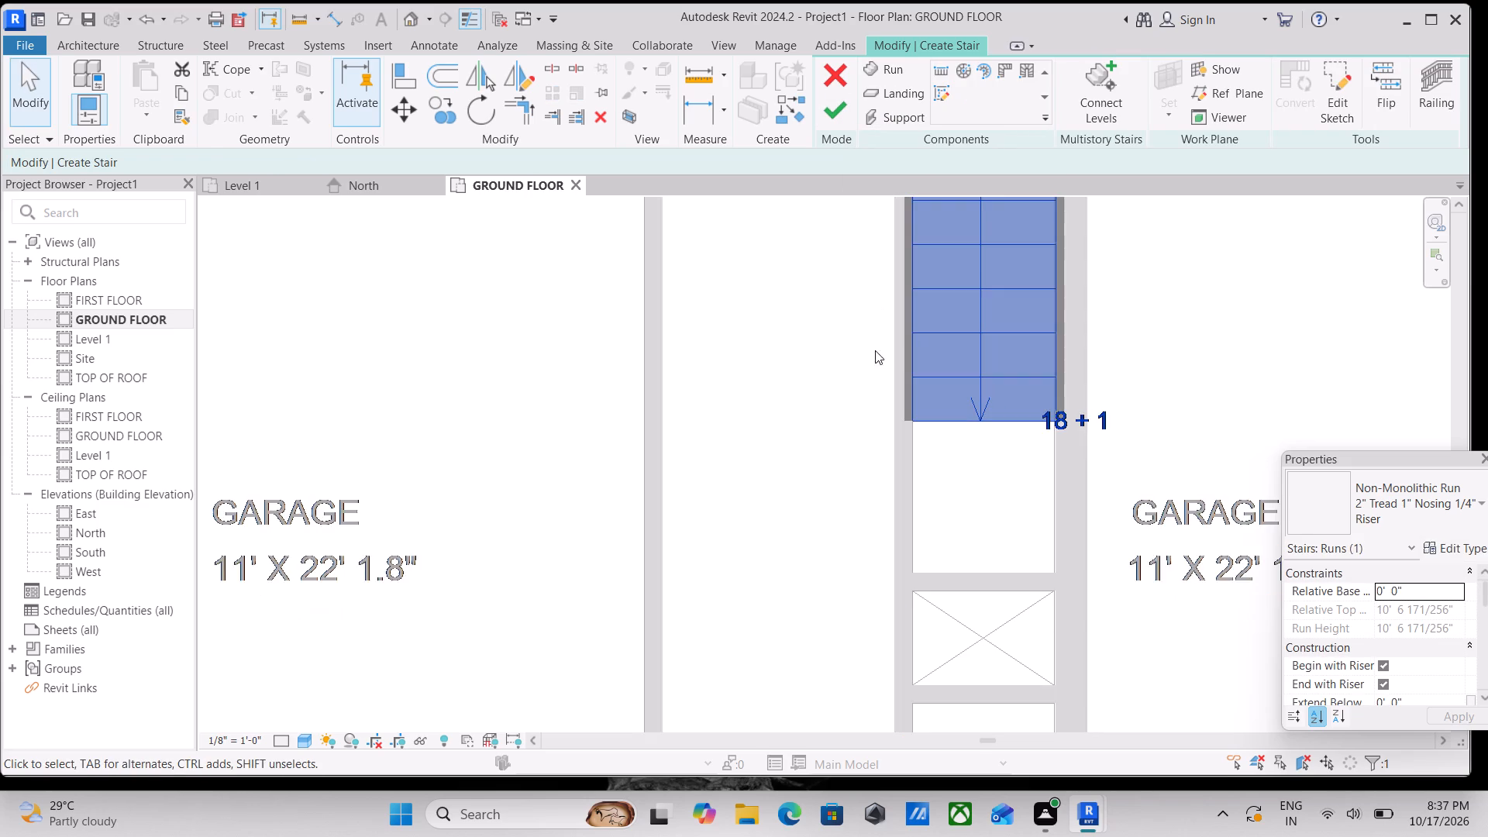
pyautogui.scroll(-2, 844, 315)
pyautogui.moveTo(844, 315); pyautogui.dragTo(846, 496, button='middle')
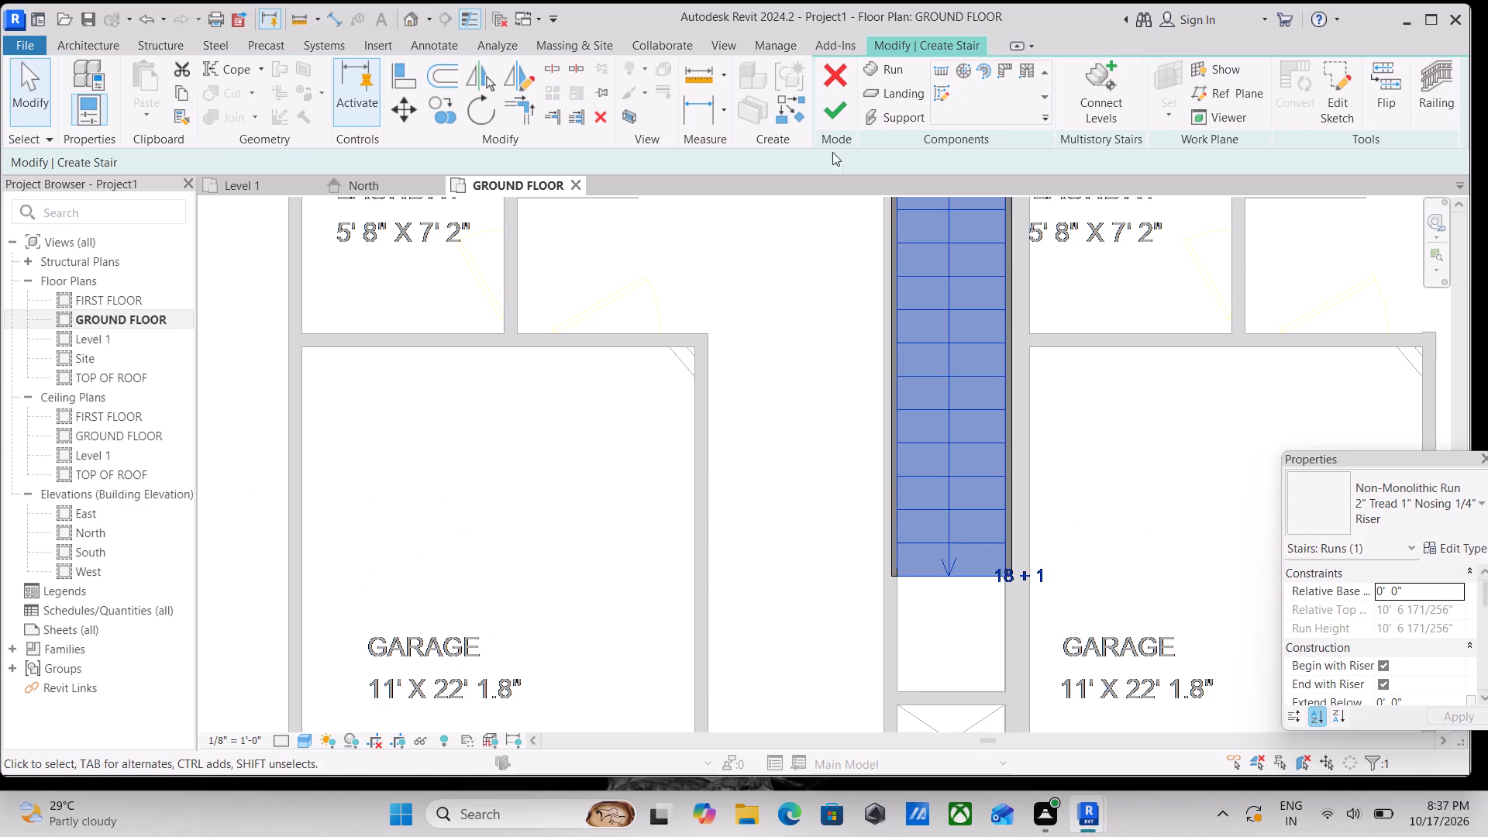
pyautogui.click(841, 116)
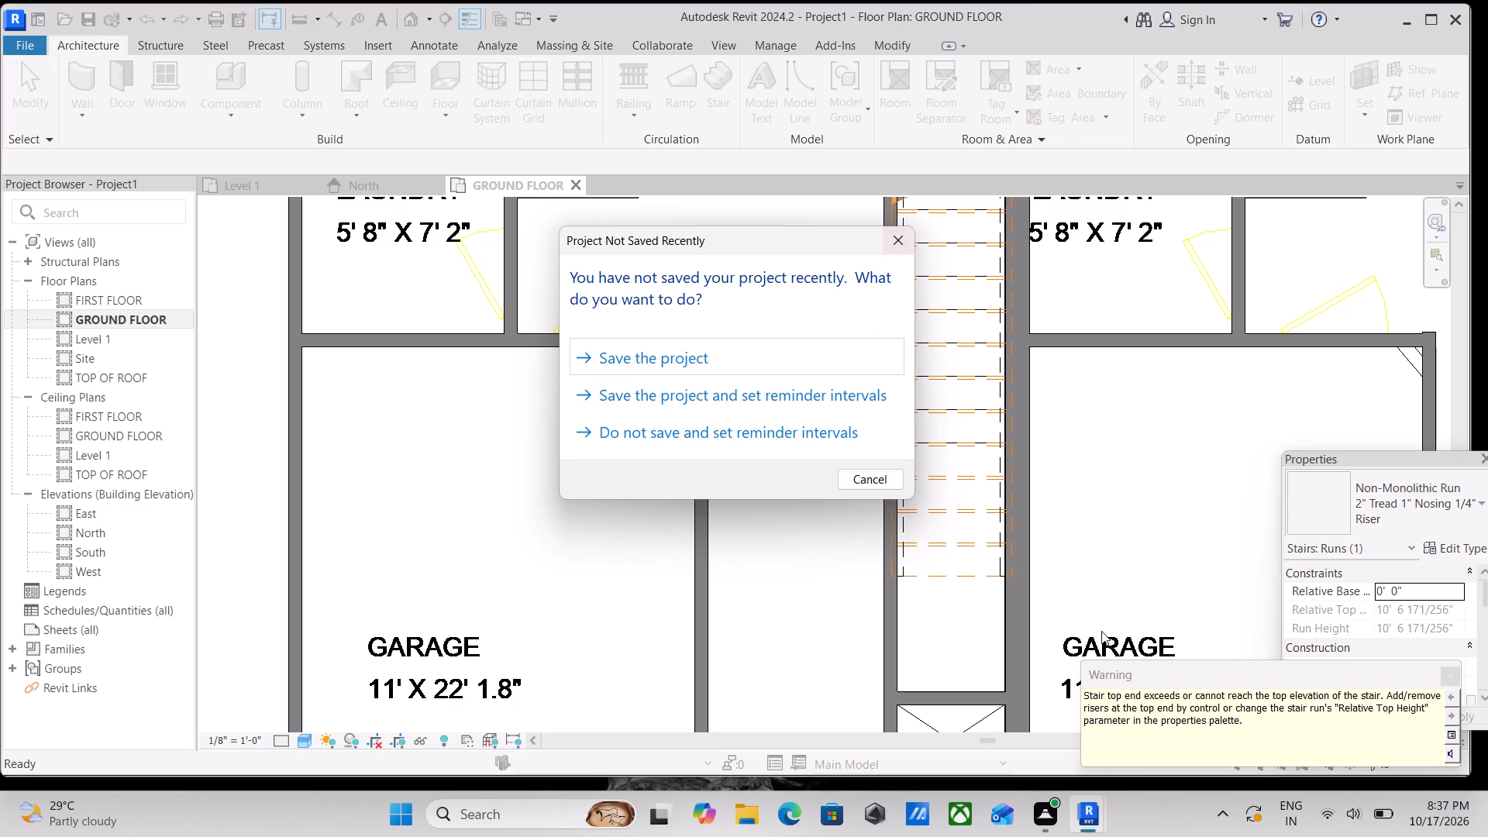
pyautogui.click(908, 236)
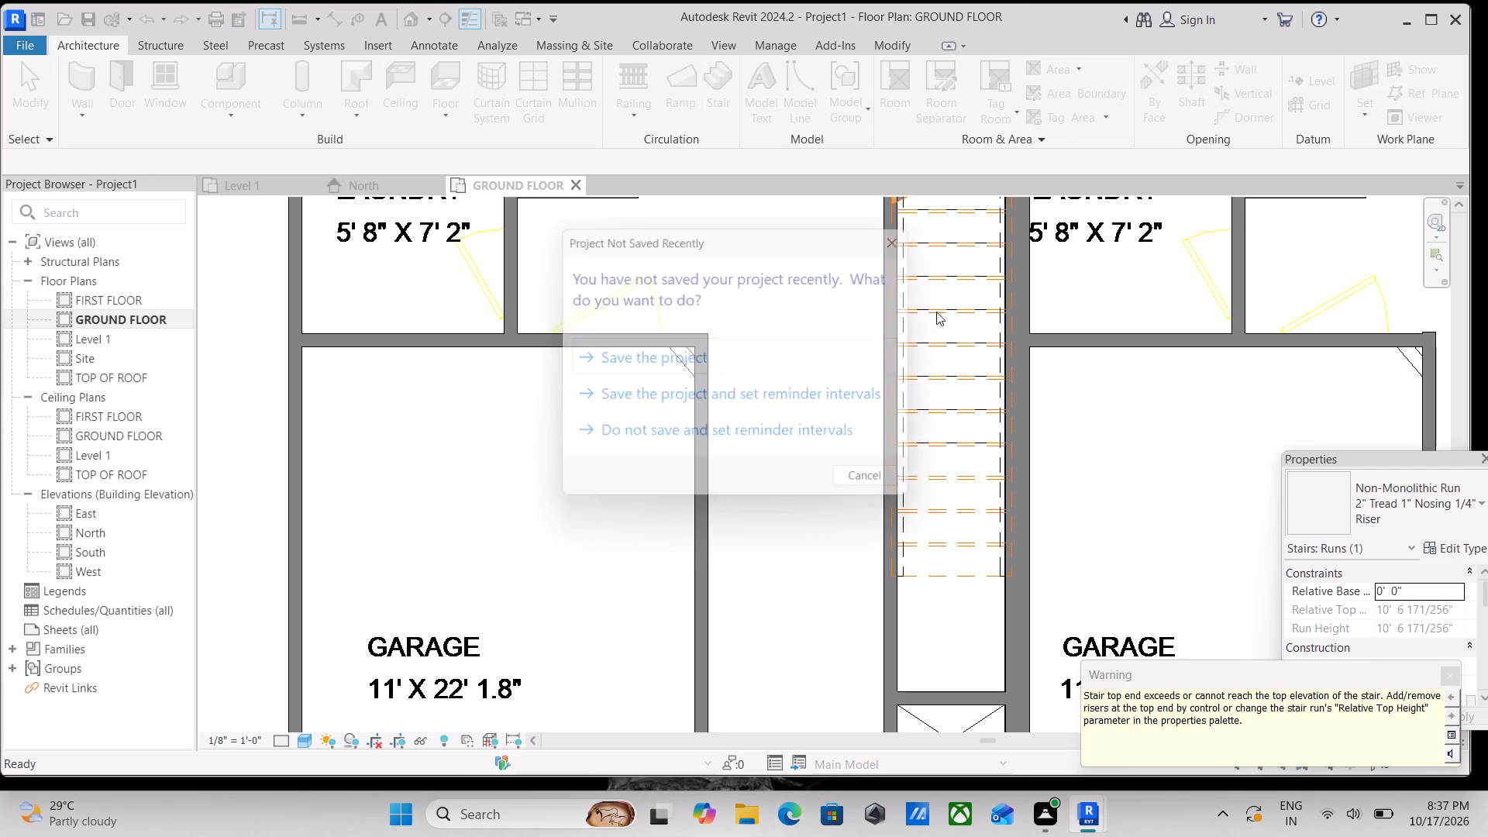
# Select the finished stair and examine its flights, corner landing and fit against the surrounding walls in plan.
pyautogui.scroll(-1, 952, 364)
pyautogui.moveTo(953, 364); pyautogui.dragTo(959, 562, button='middle')
pyautogui.scroll(1, 959, 562)
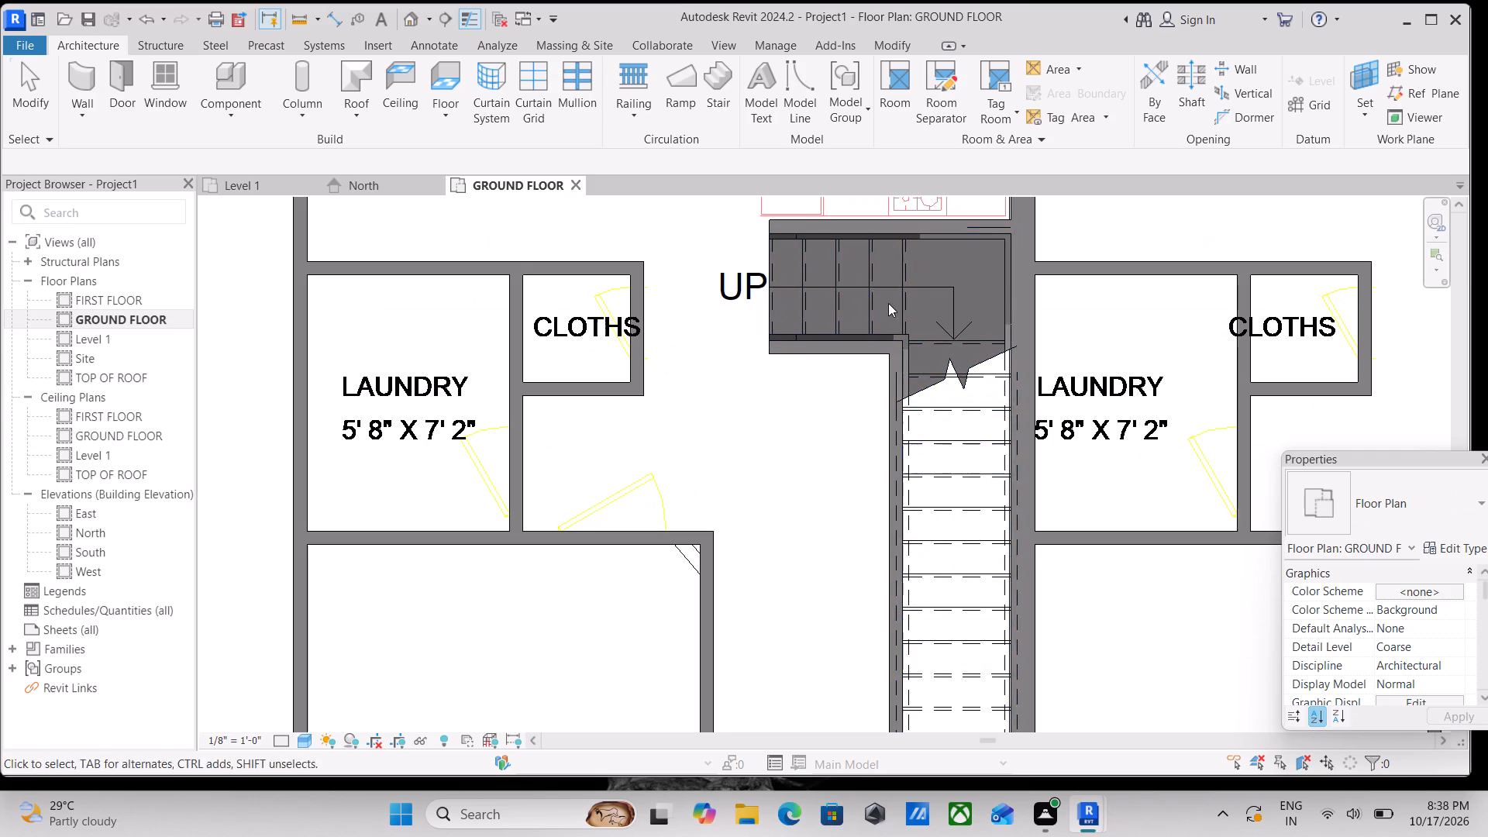
pyautogui.click(805, 299)
pyautogui.scroll(-1, 944, 309)
pyautogui.moveTo(943, 309); pyautogui.dragTo(826, 286, button='middle')
pyautogui.scroll(-3, 846, 294)
pyautogui.moveTo(846, 294); pyautogui.dragTo(820, 307, button='middle')
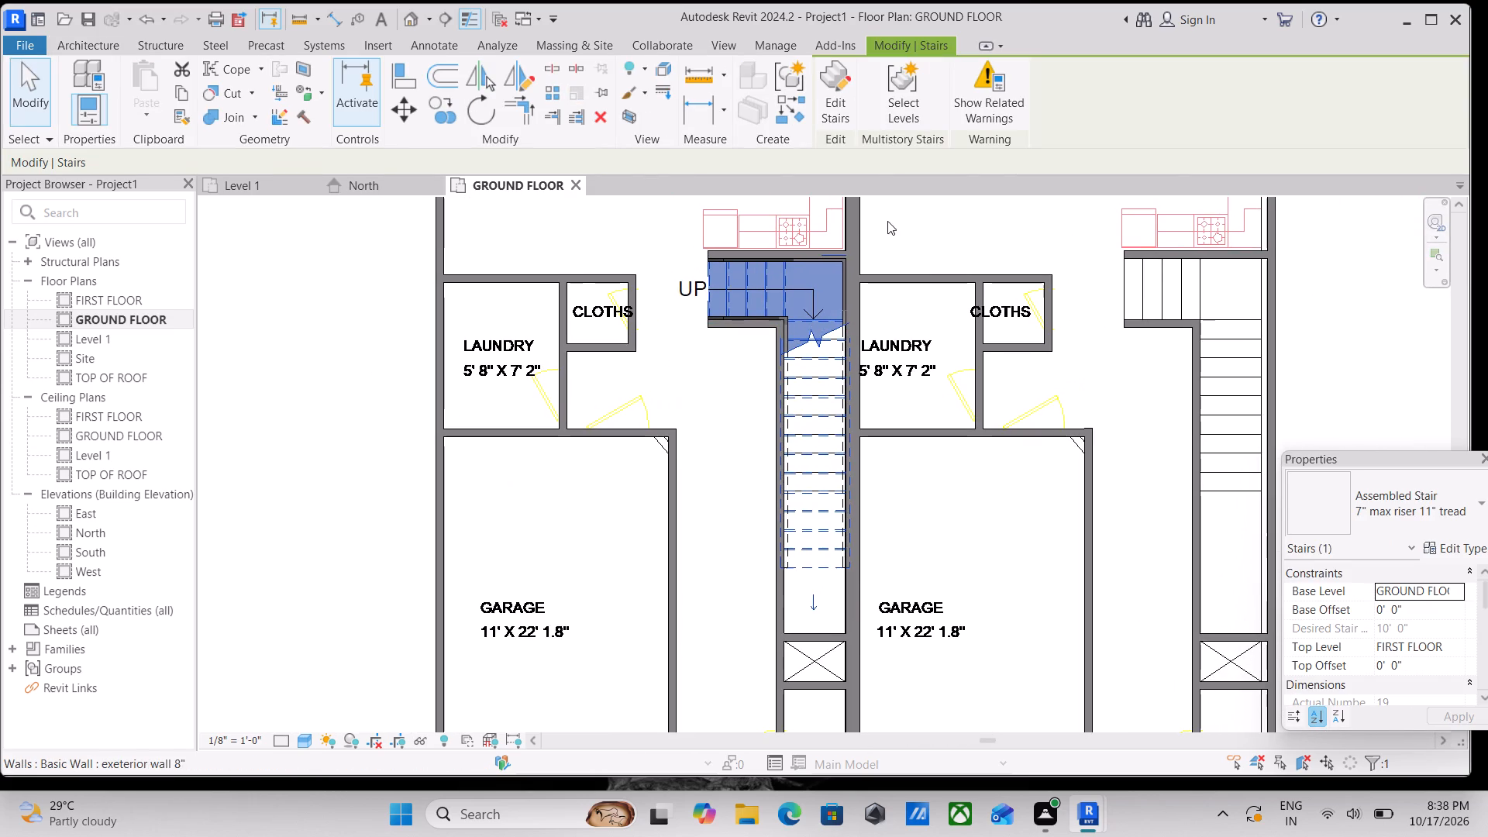
pyautogui.scroll(4, 903, 277)
pyautogui.scroll(4, 617, 291)
pyautogui.moveTo(544, 233); pyautogui.dragTo(580, 312, button='middle')
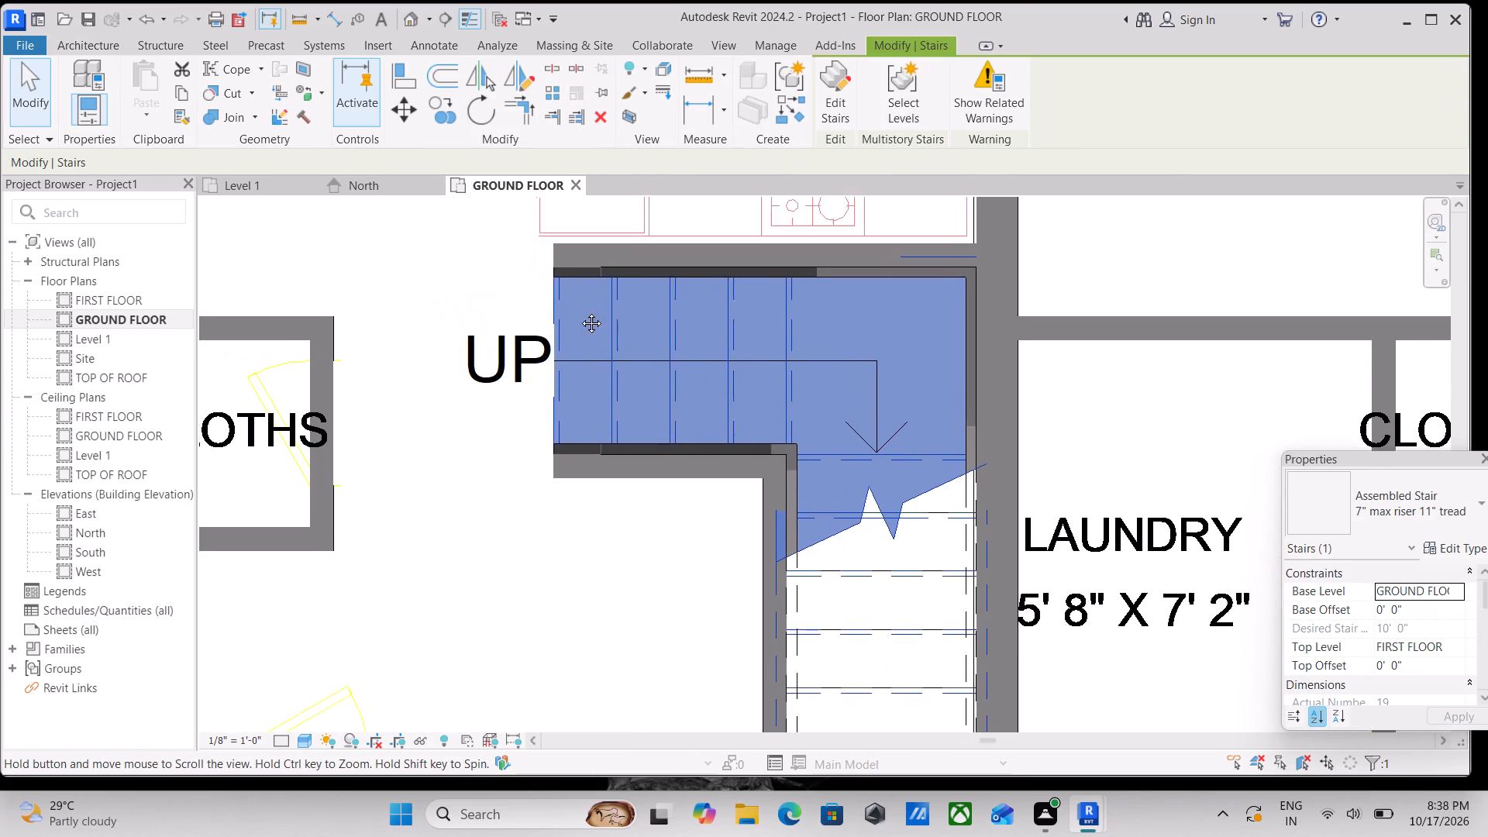
pyautogui.moveTo(580, 312); pyautogui.dragTo(580, 311, button='middle')
pyautogui.scroll(9, 572, 291)
pyautogui.scroll(-10, 580, 275)
pyautogui.moveTo(732, 329); pyautogui.dragTo(693, 263, button='middle')
pyautogui.scroll(4, 774, 444)
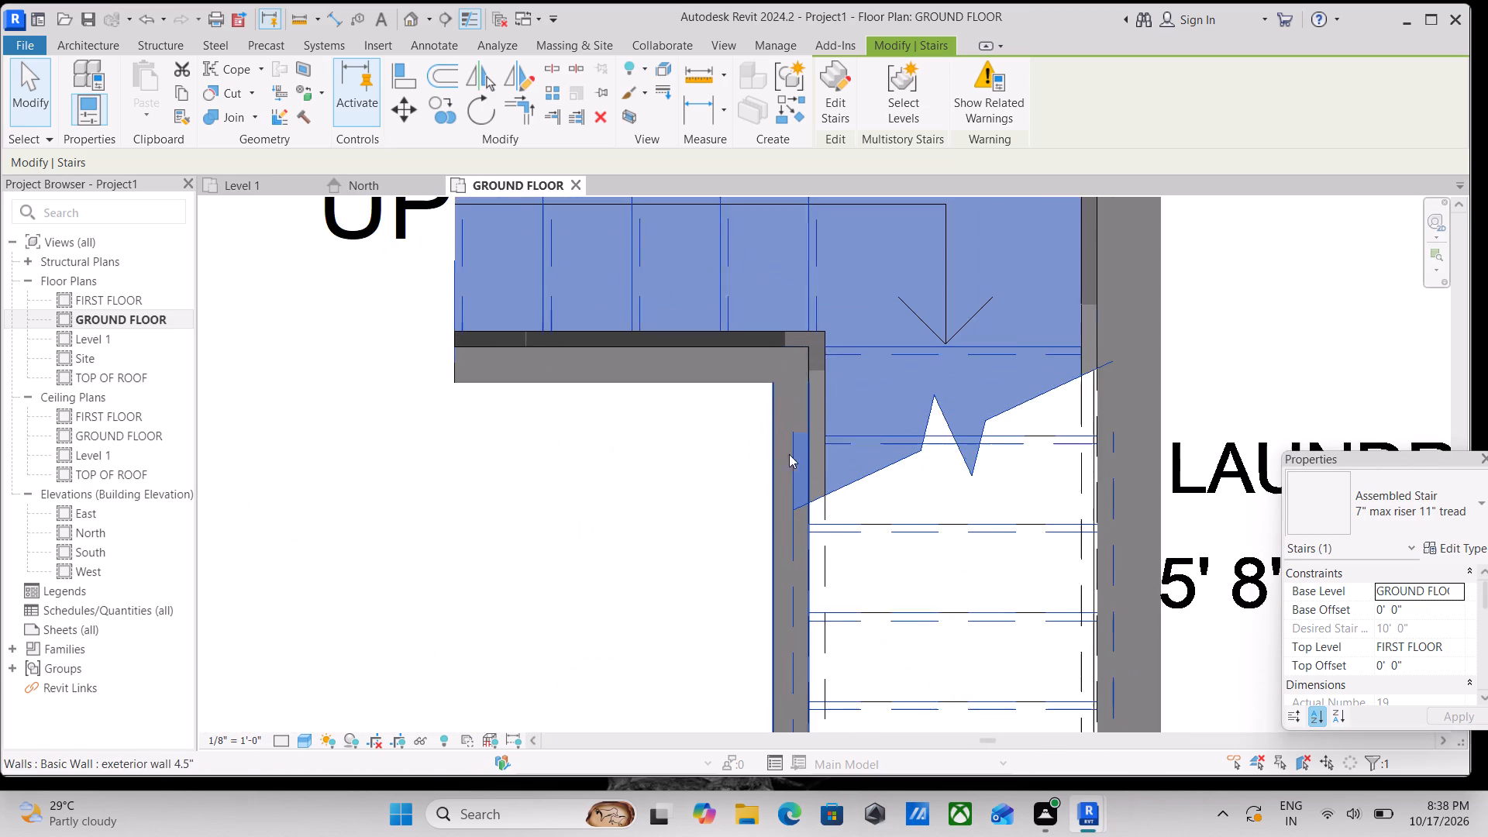
pyautogui.scroll(-2, 860, 384)
pyautogui.moveTo(860, 384); pyautogui.dragTo(860, 412, button='middle')
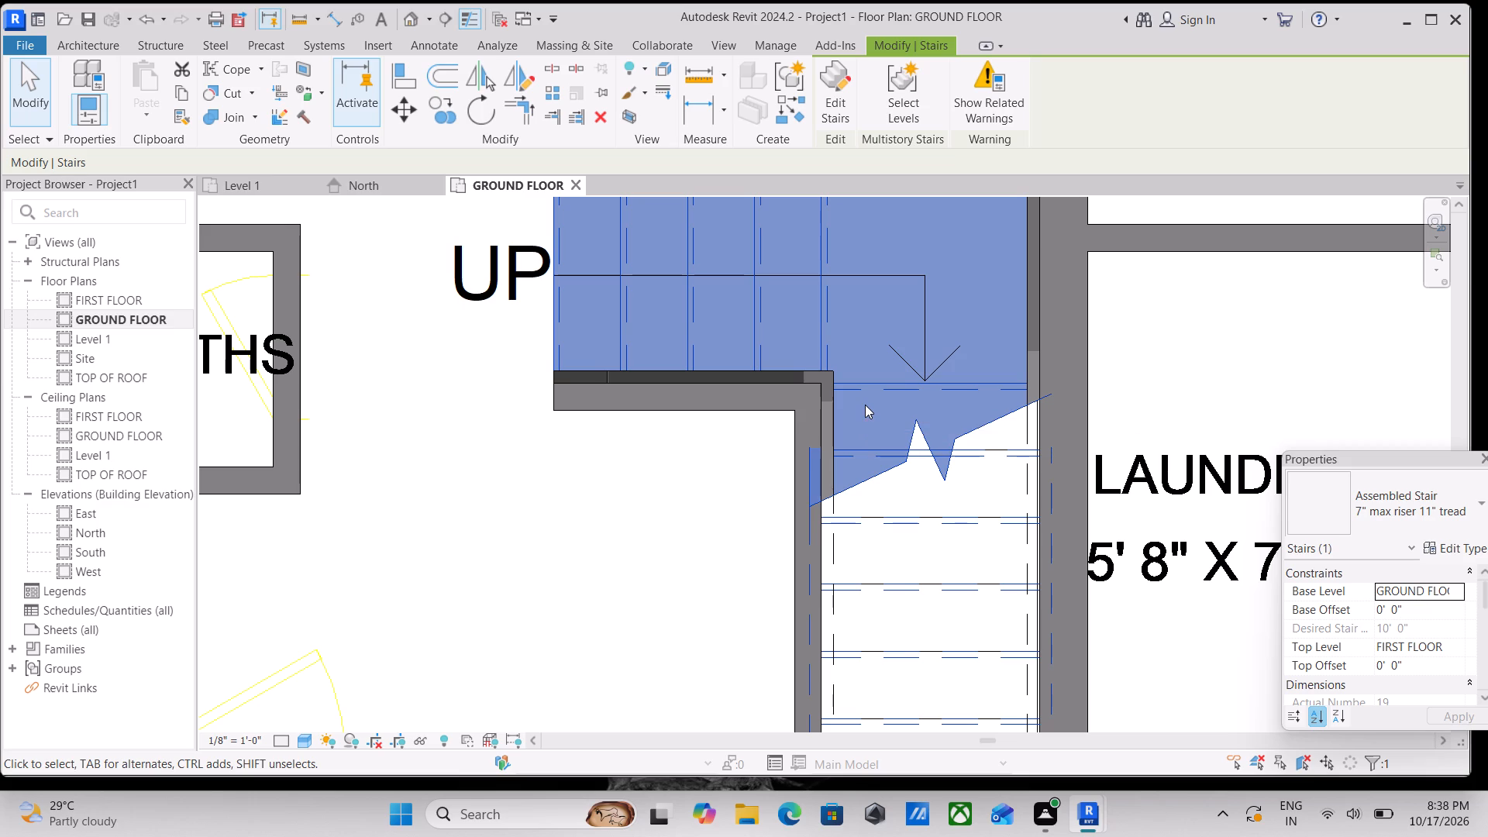
pyautogui.scroll(2, 852, 330)
pyautogui.scroll(-1, 843, 324)
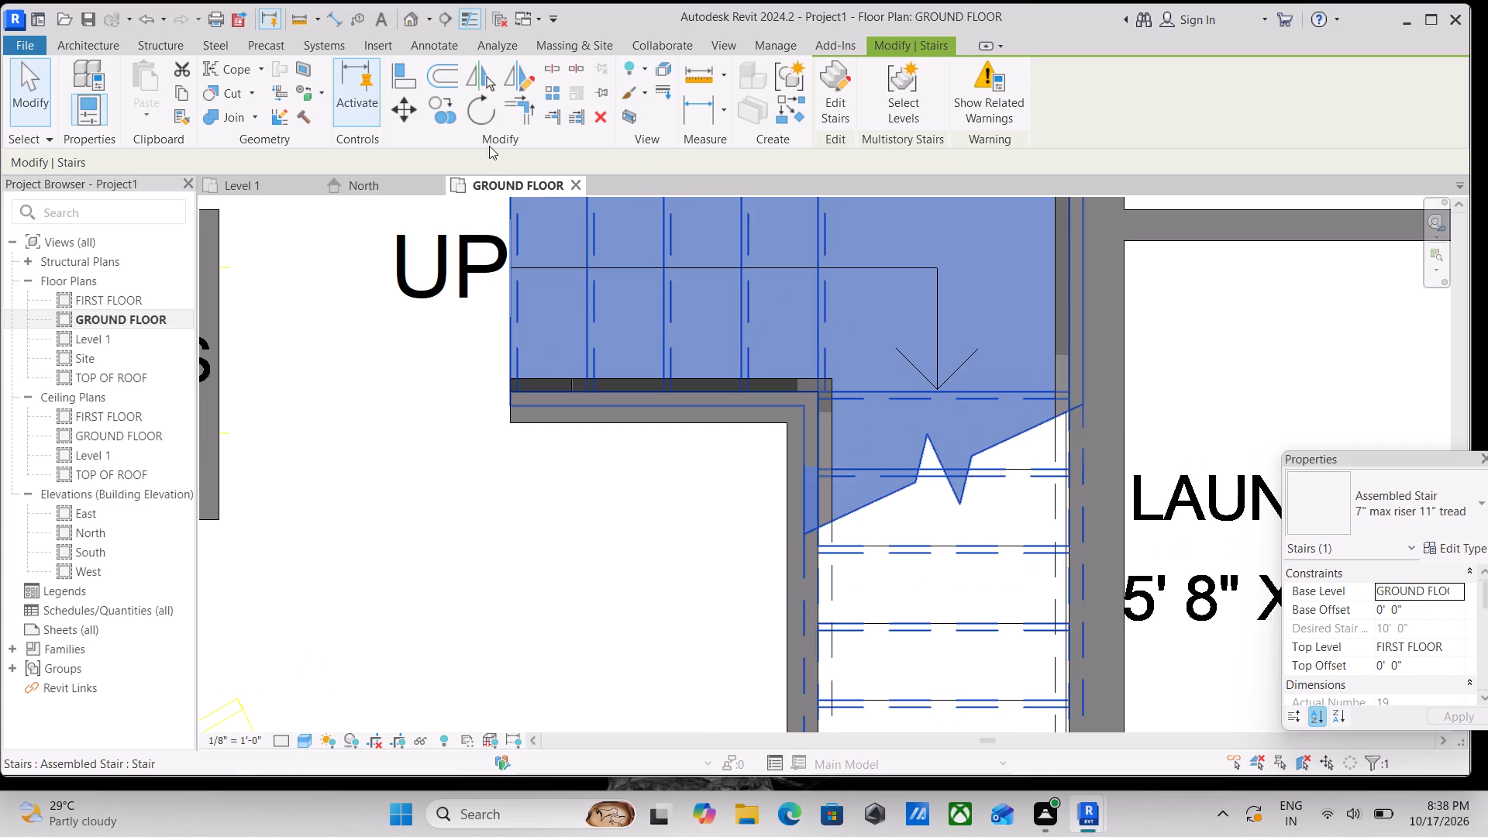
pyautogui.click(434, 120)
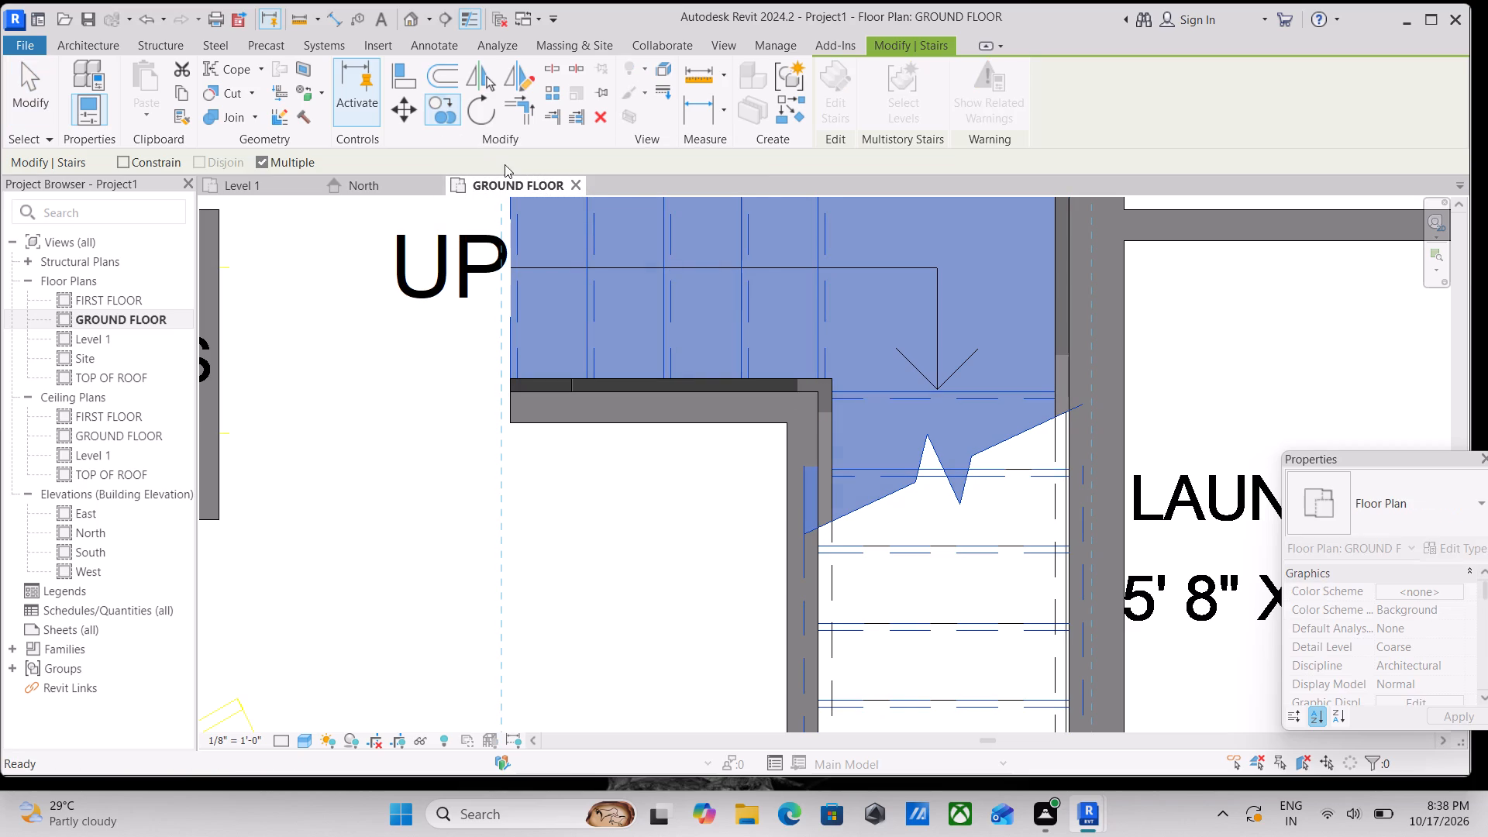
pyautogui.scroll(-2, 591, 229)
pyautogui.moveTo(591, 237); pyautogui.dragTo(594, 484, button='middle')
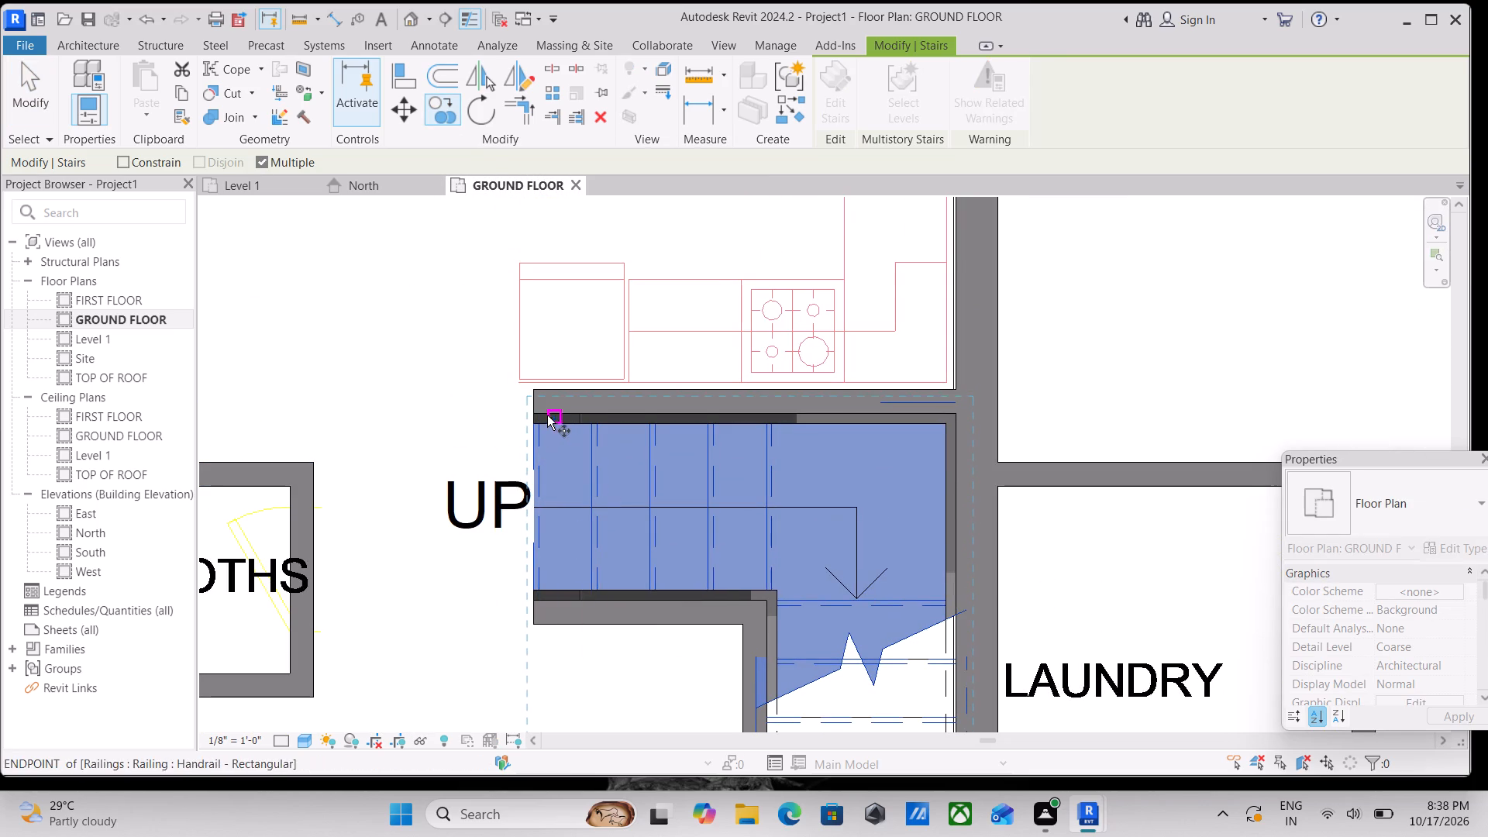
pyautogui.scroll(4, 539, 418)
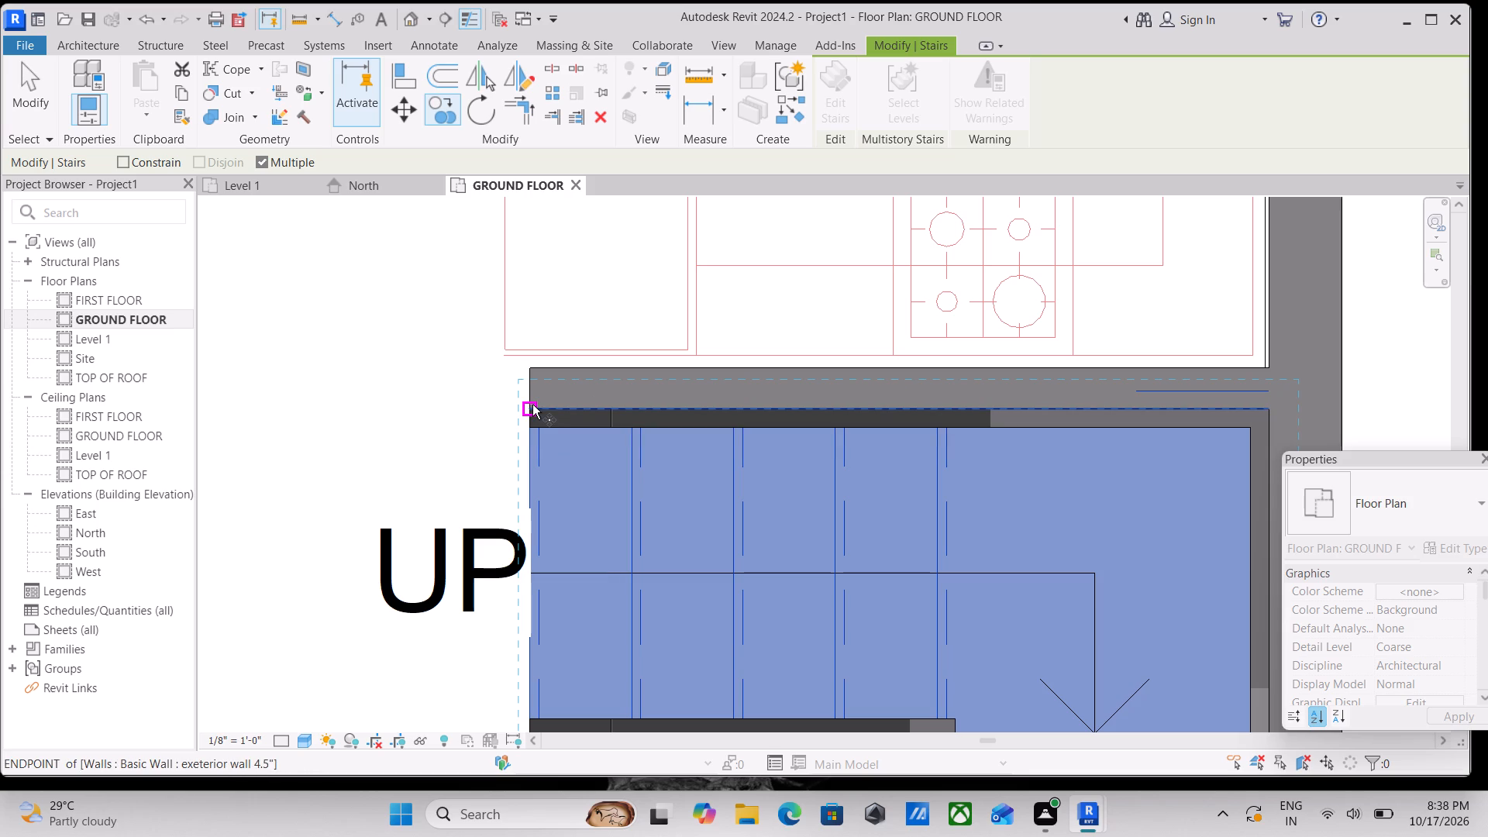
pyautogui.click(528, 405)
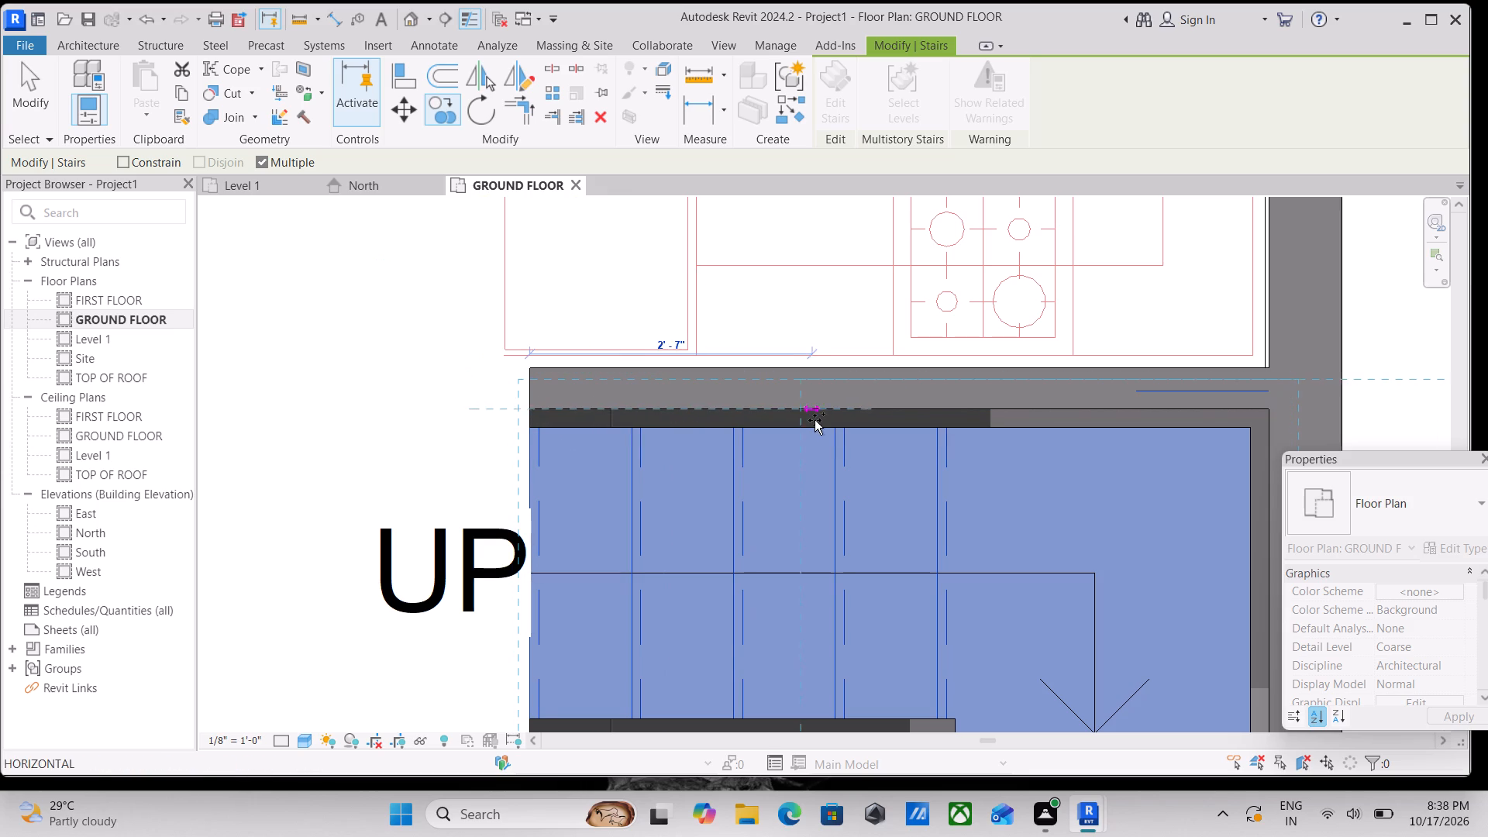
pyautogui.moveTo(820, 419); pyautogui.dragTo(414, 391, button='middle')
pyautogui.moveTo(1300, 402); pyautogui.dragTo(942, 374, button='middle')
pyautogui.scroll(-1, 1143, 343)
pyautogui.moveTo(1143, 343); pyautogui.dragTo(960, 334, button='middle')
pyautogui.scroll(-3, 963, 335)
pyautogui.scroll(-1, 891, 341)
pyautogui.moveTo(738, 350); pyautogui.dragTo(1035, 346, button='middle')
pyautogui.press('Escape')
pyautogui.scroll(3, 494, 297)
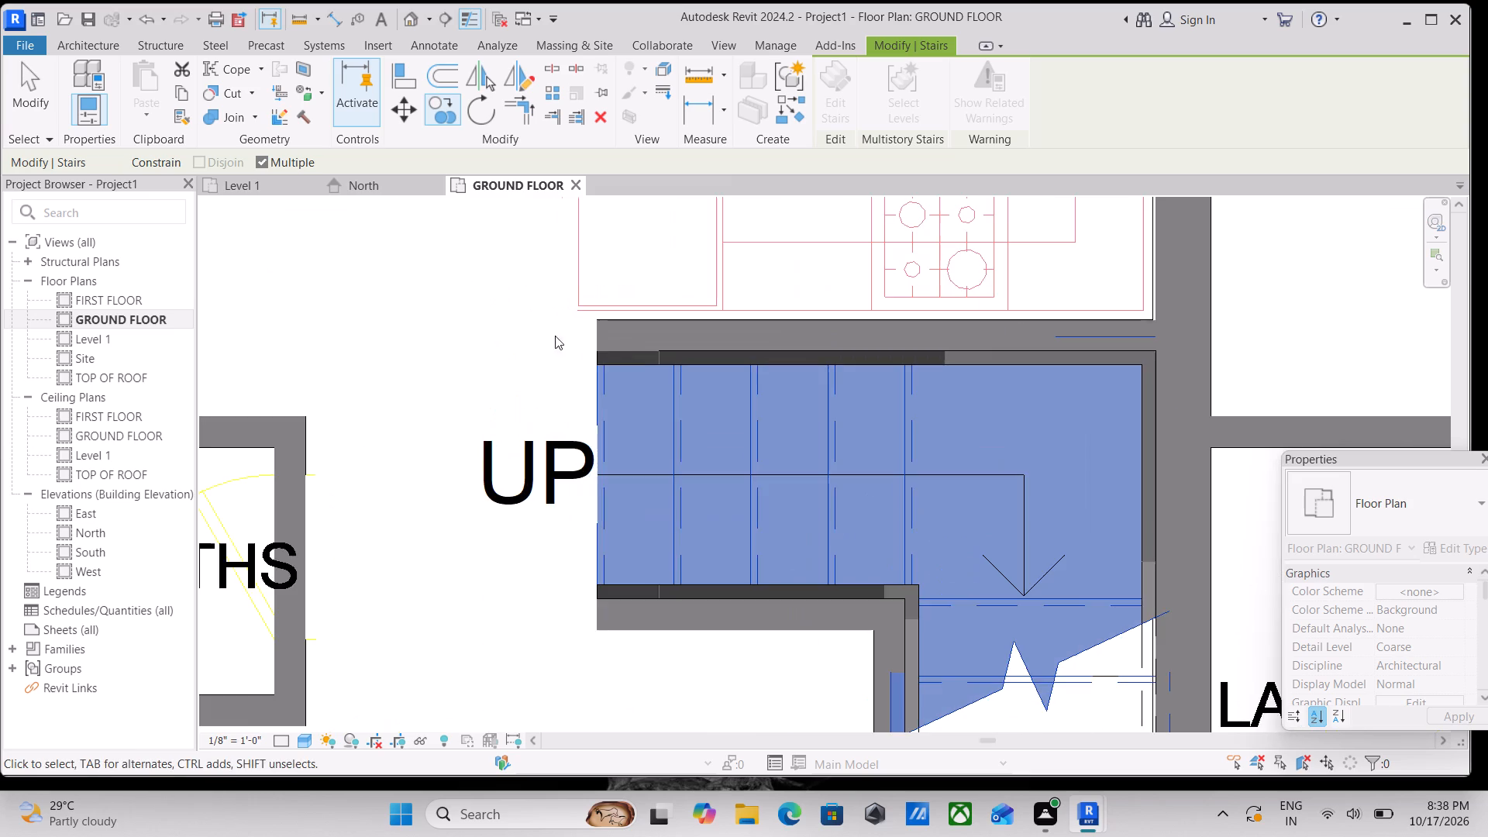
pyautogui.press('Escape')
# Copy the stair about 20'-6" horizontally into the neighbouring unit, aligning it with the matching wall corner at the first riser.
pyautogui.scroll(2, 599, 377)
pyautogui.click(603, 369)
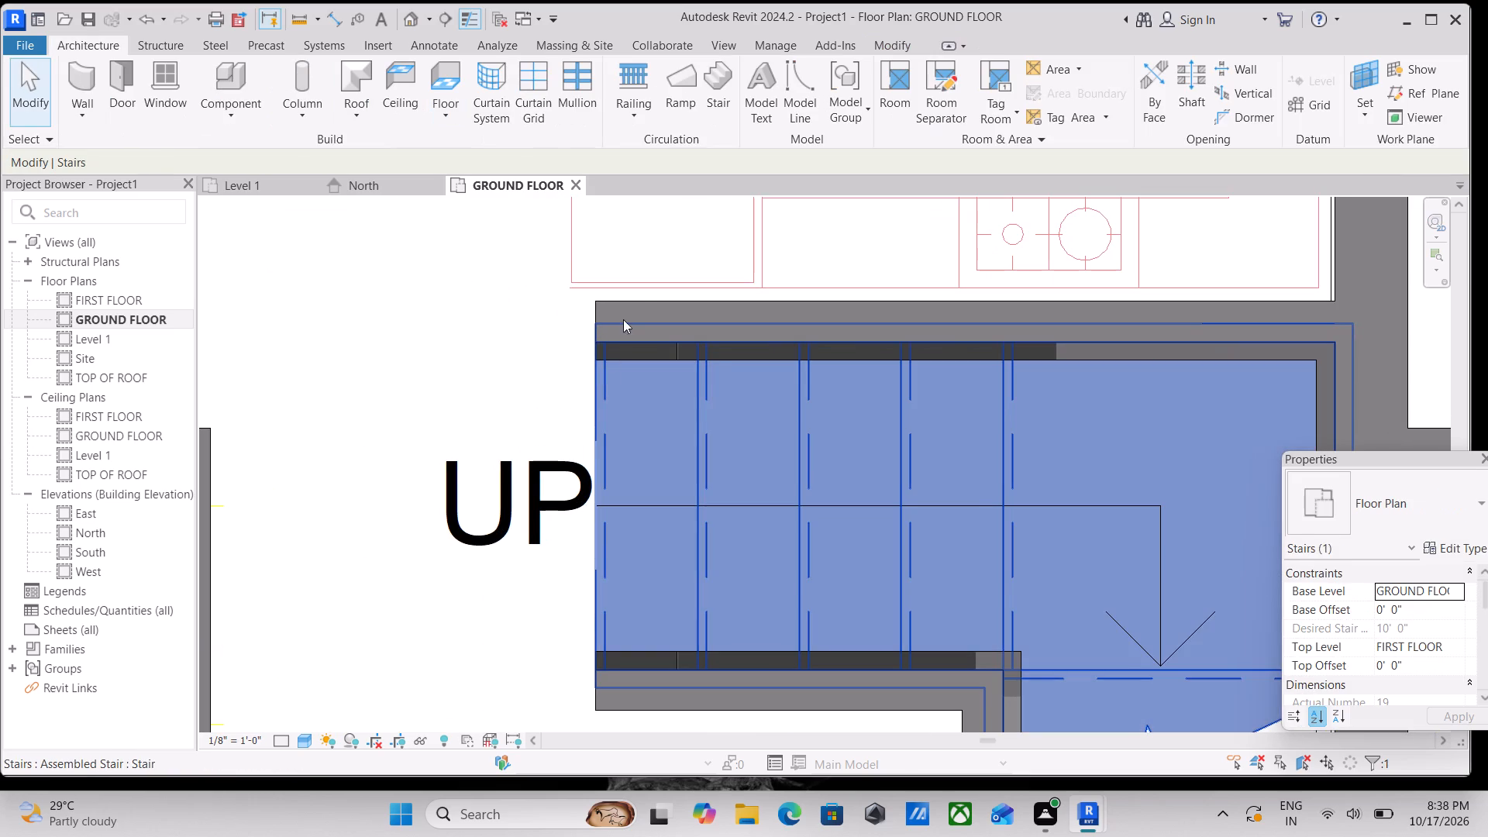
pyautogui.write('co')
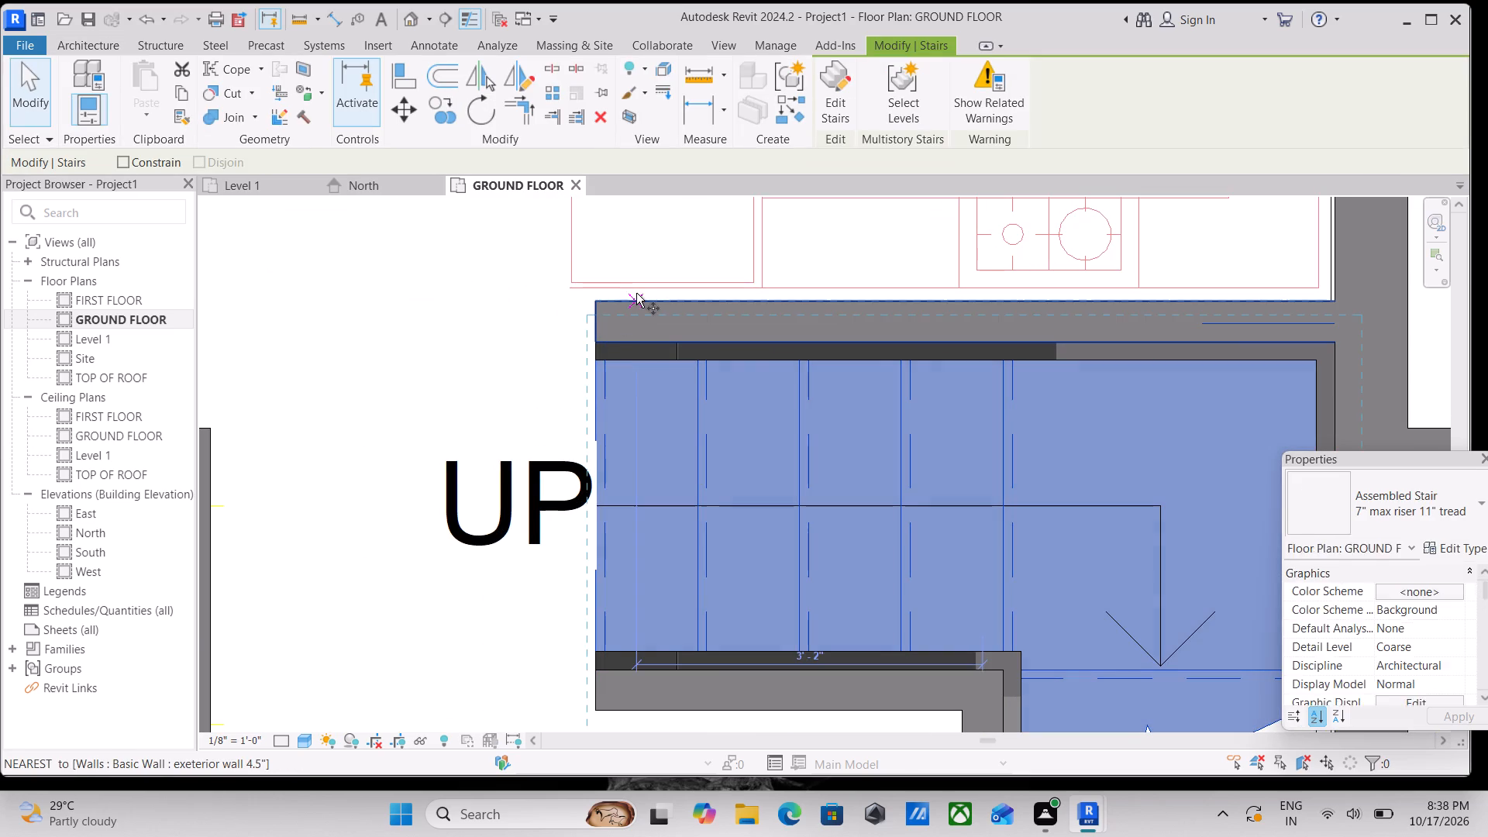
pyautogui.scroll(4, 613, 364)
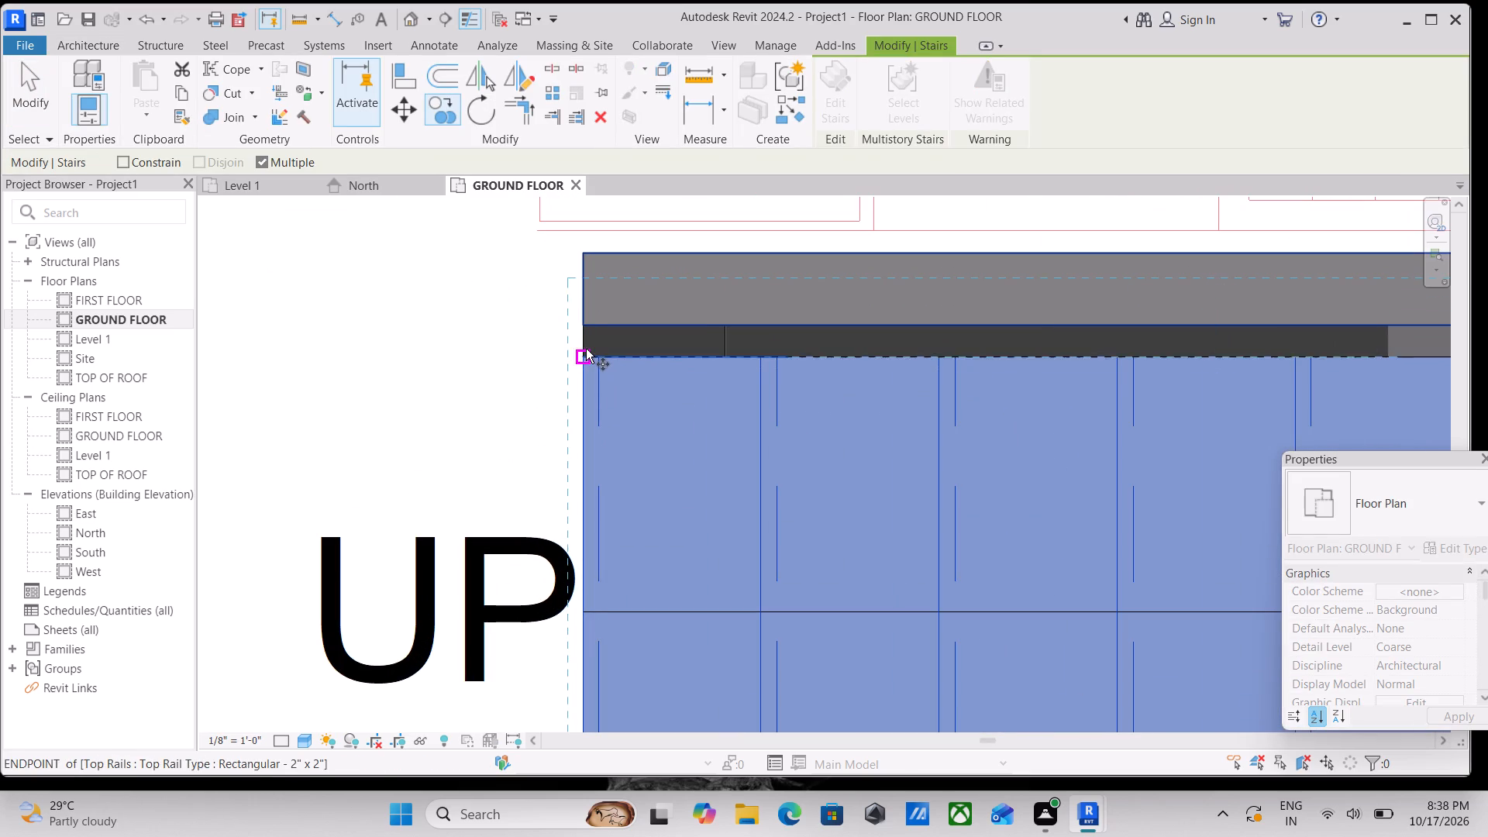
pyautogui.click(585, 325)
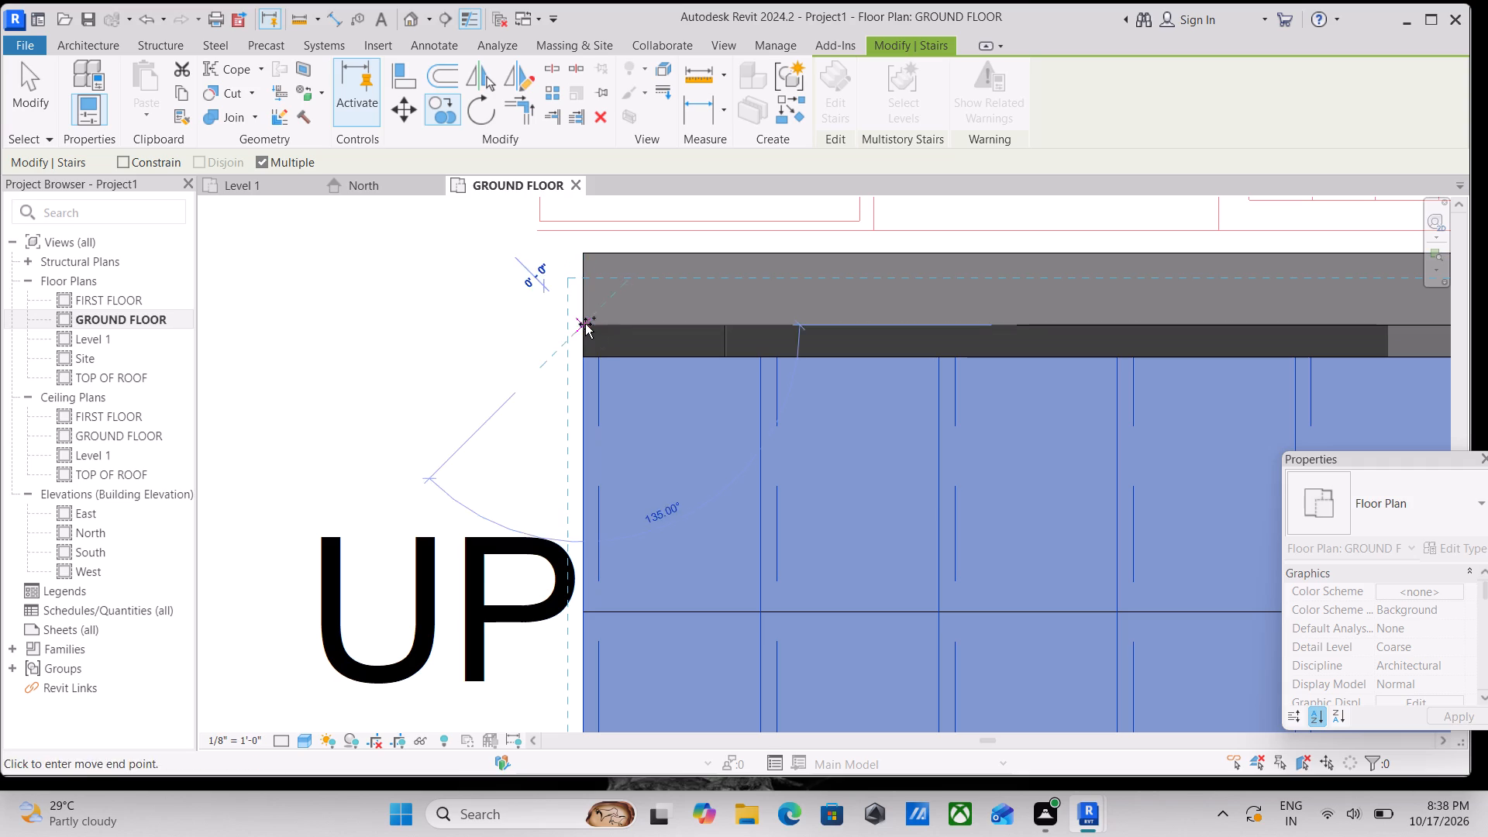
pyautogui.moveTo(935, 324); pyautogui.dragTo(284, 321, button='middle')
pyautogui.moveTo(1076, 299); pyautogui.dragTo(797, 318, button='middle')
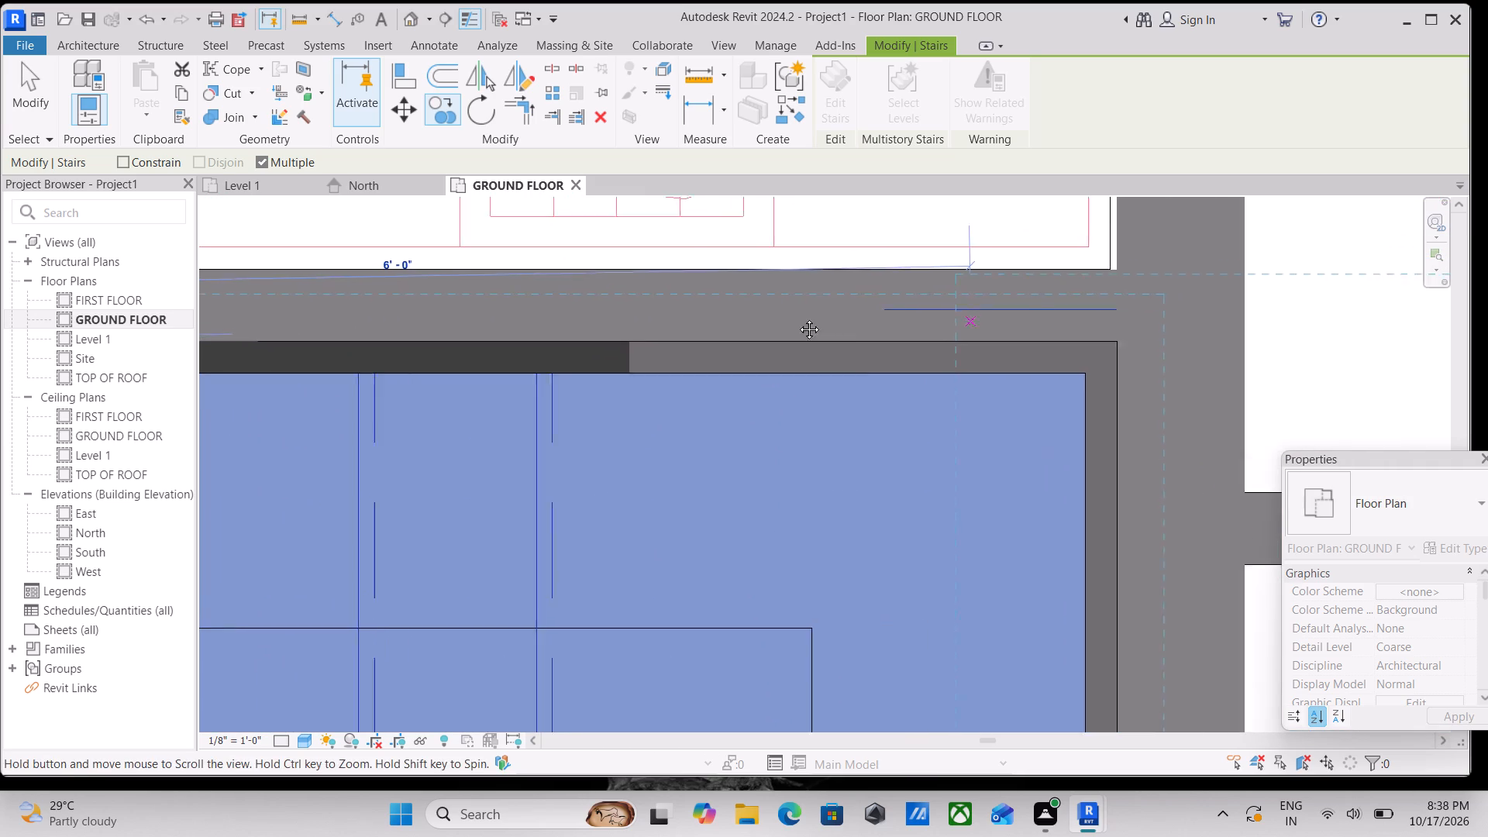
pyautogui.moveTo(797, 318); pyautogui.dragTo(794, 318, button='middle')
pyautogui.moveTo(1159, 333); pyautogui.dragTo(729, 321, button='middle')
pyautogui.scroll(-2, 1181, 339)
pyautogui.moveTo(1181, 339); pyautogui.dragTo(1094, 341, button='middle')
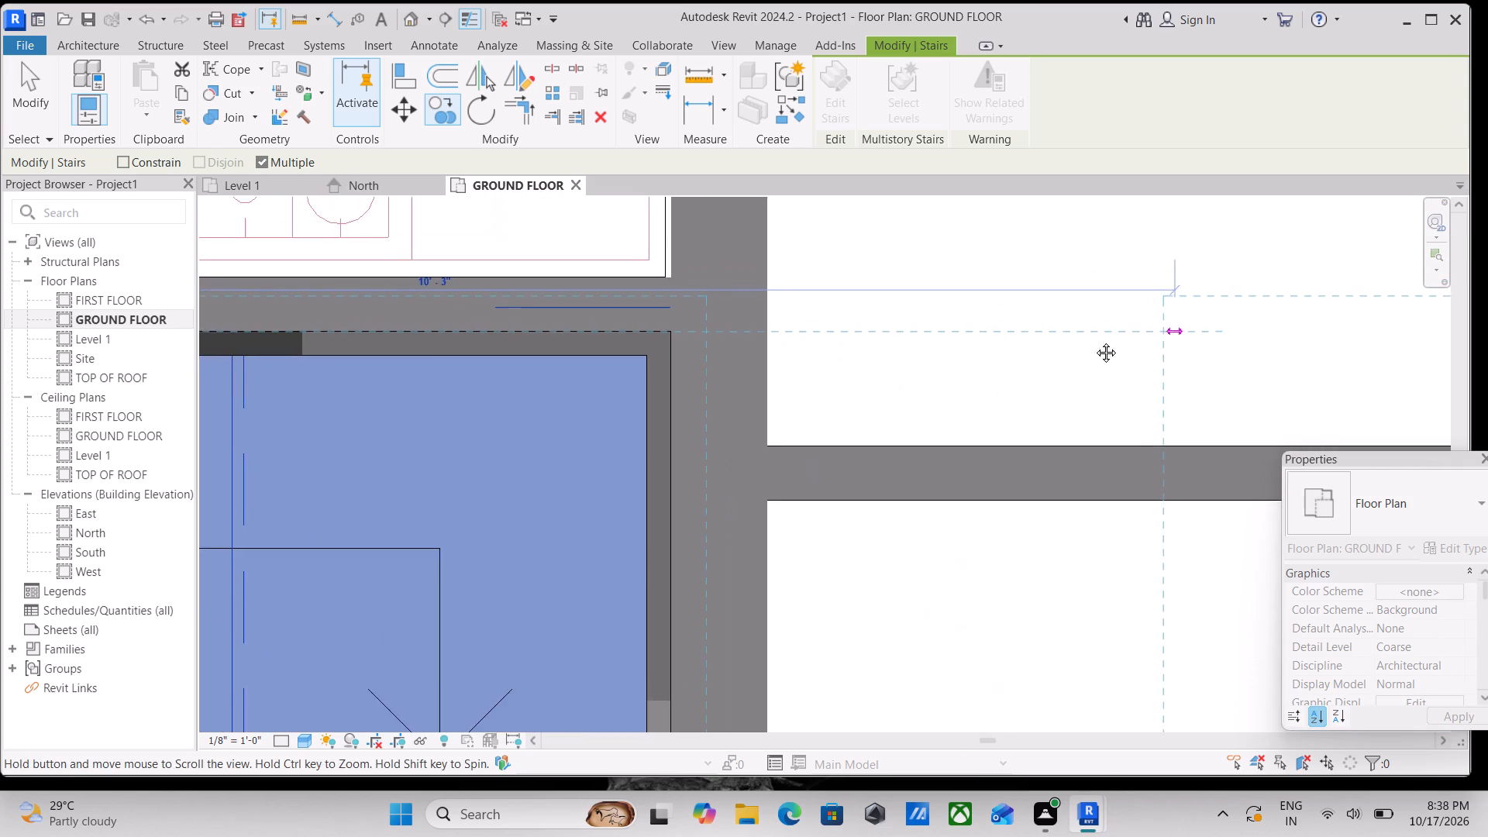
pyautogui.moveTo(1094, 341); pyautogui.dragTo(693, 337, button='middle')
pyautogui.scroll(-2, 1176, 340)
pyautogui.moveTo(1176, 340); pyautogui.dragTo(899, 342, button='middle')
pyautogui.scroll(-3, 1204, 350)
pyautogui.moveTo(1204, 350); pyautogui.dragTo(960, 347, button='middle')
pyautogui.scroll(2, 1231, 337)
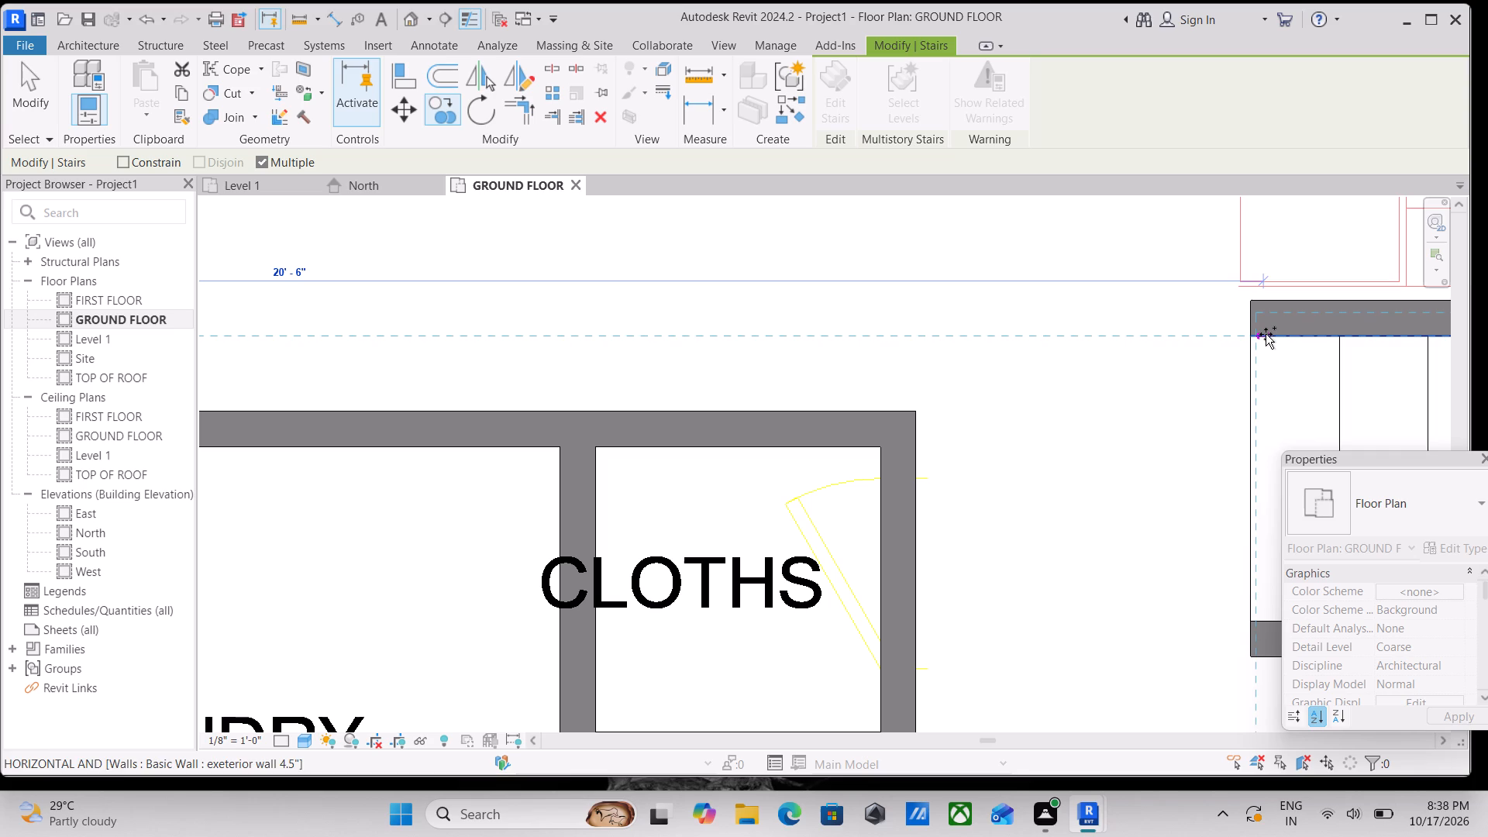
pyautogui.click(1259, 332)
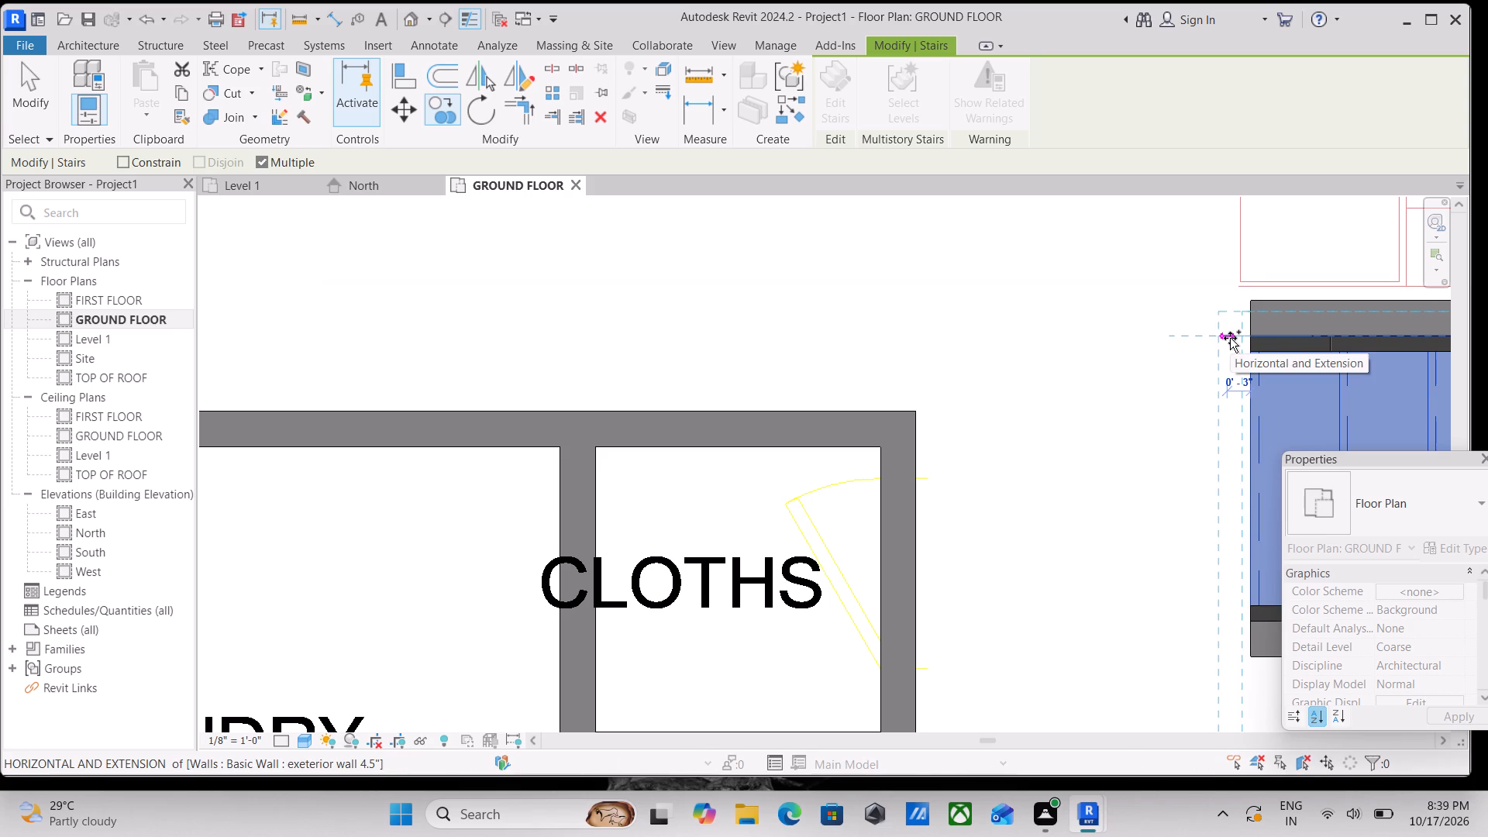
pyautogui.scroll(-1, 1053, 335)
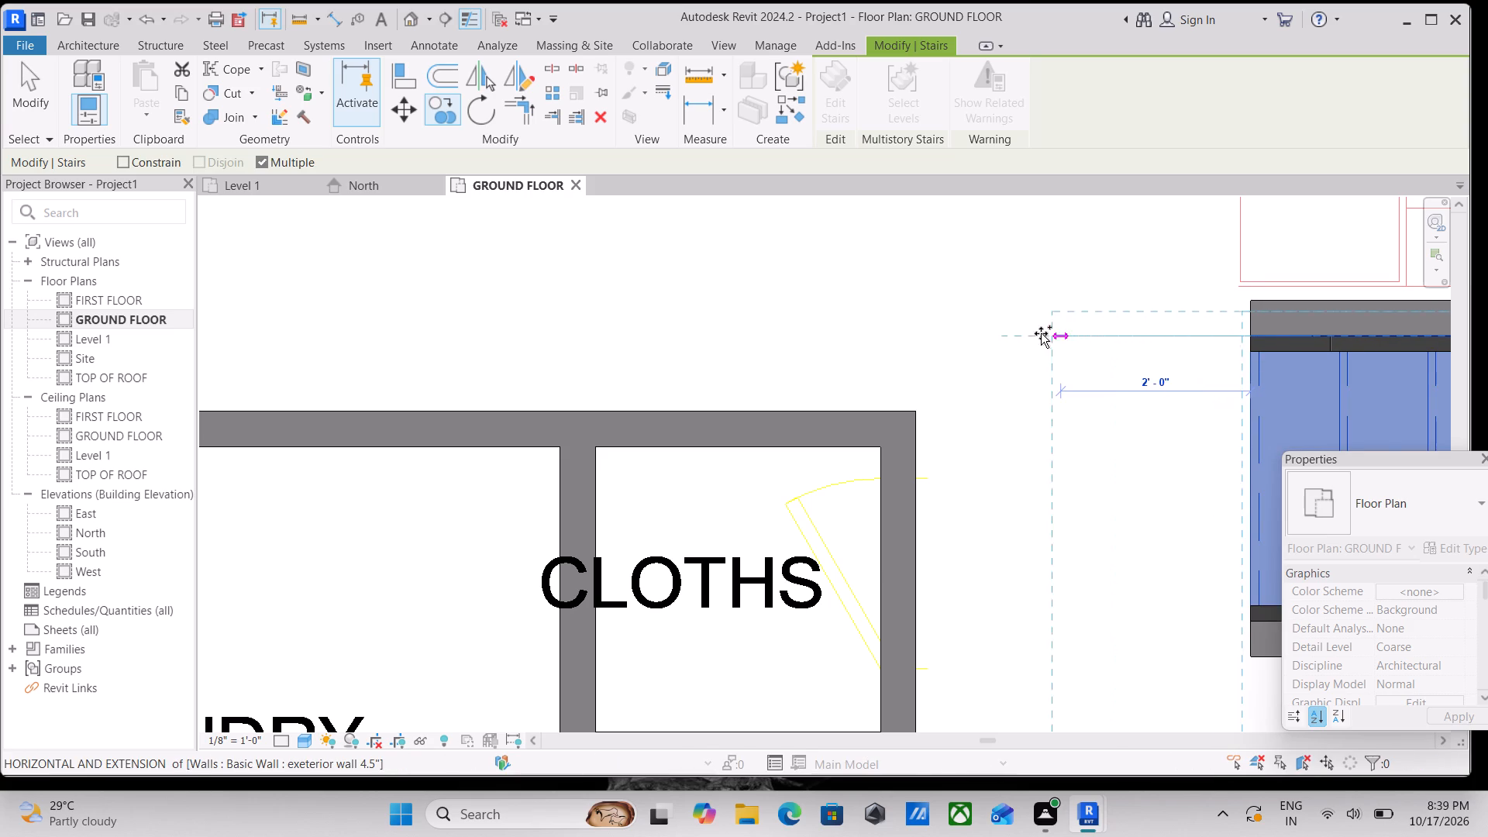
pyautogui.press('Escape')
pyautogui.scroll(-5, 1037, 339)
pyautogui.press('Escape')
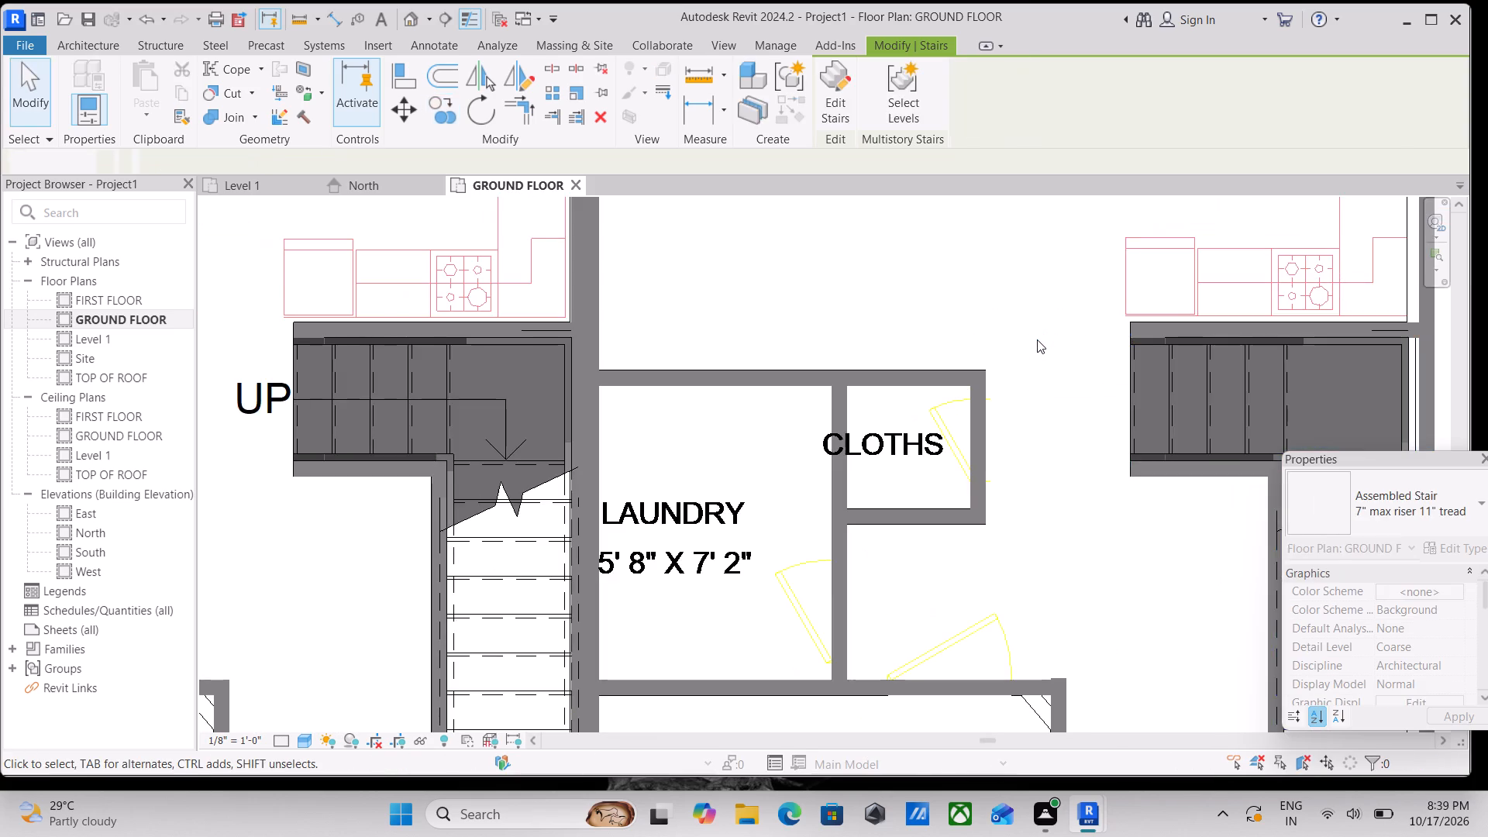
# Extend the short front wall of the second unit's garage across the opening to the opposite wall stub, about 10'-2" long.
pyautogui.scroll(-4, 1037, 339)
pyautogui.scroll(-4, 885, 452)
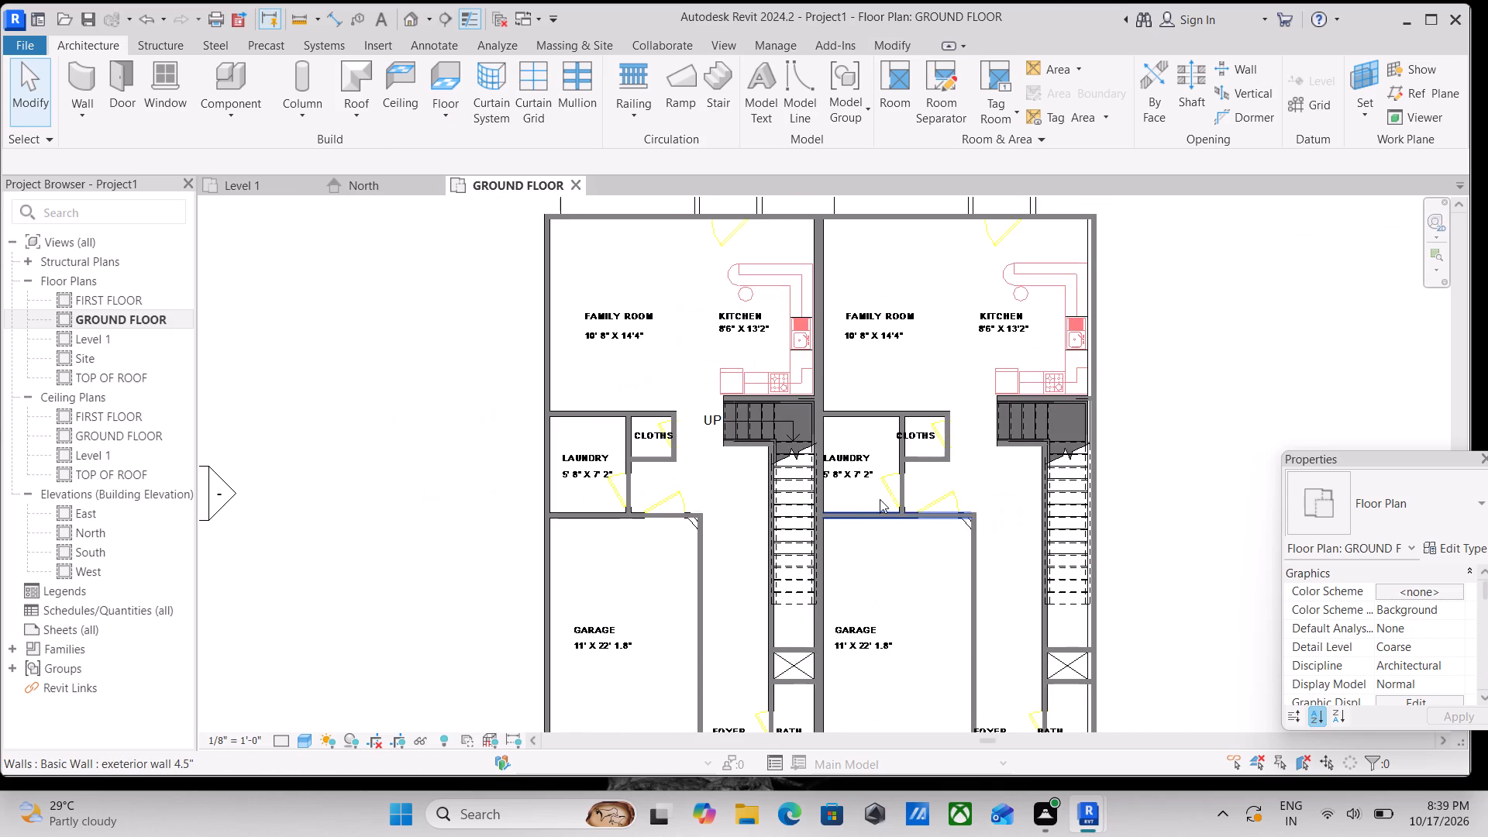
pyautogui.scroll(1, 914, 503)
pyautogui.scroll(-1, 914, 503)
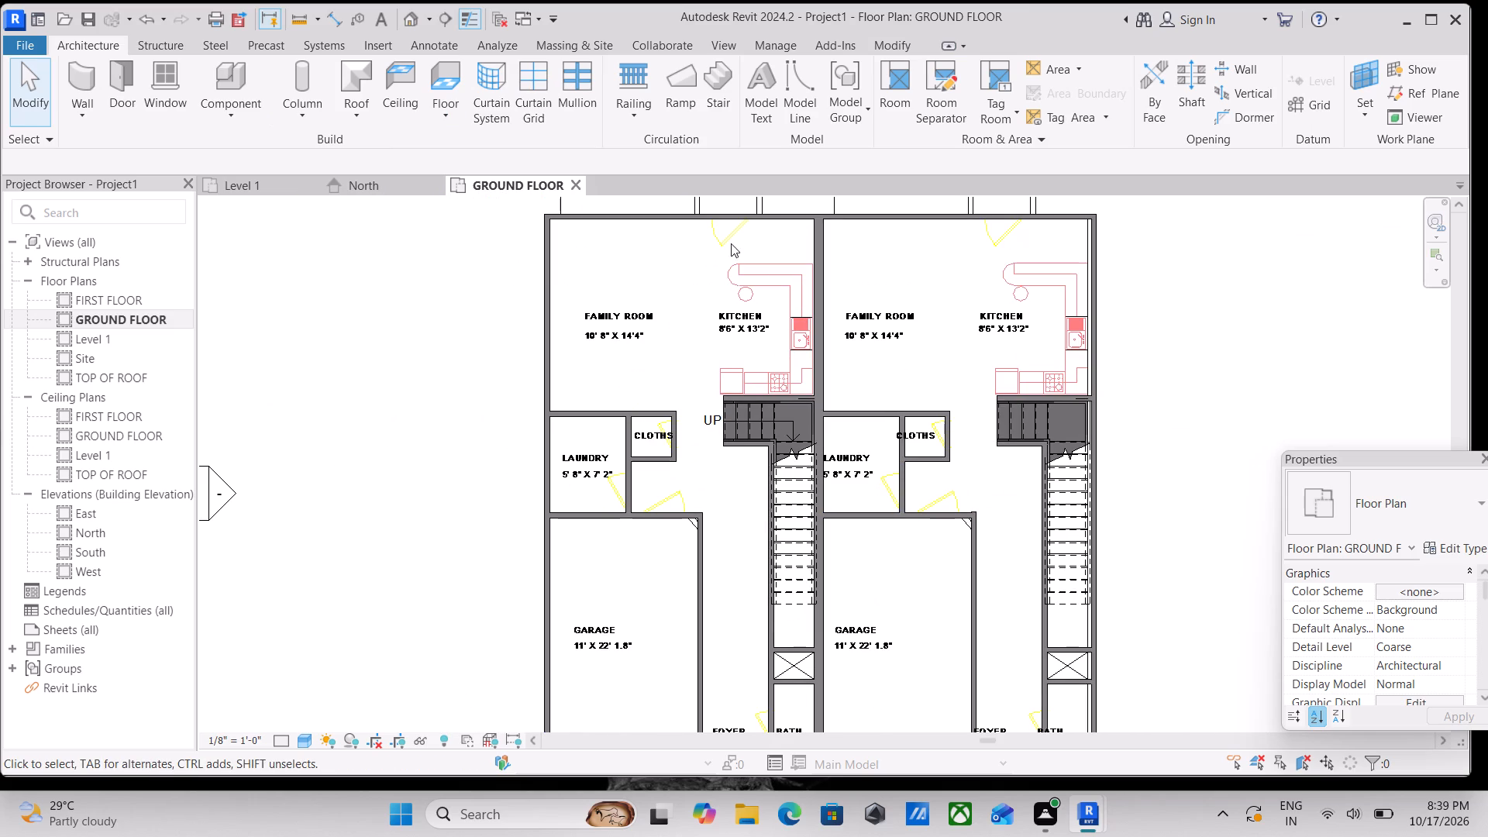
pyautogui.scroll(-3, 721, 298)
pyautogui.moveTo(759, 300); pyautogui.dragTo(784, 165, button='middle')
pyautogui.scroll(2, 828, 317)
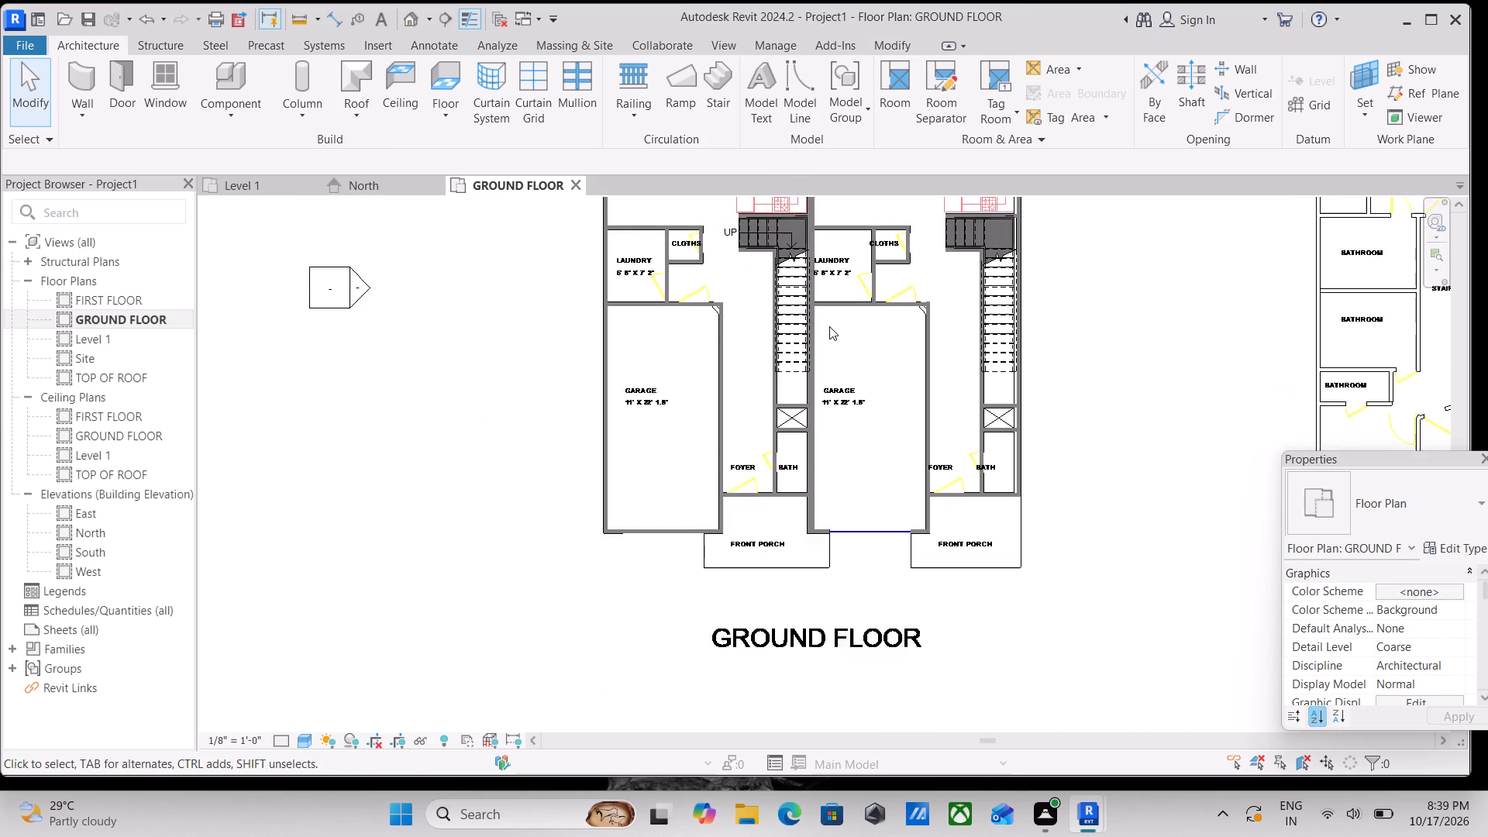
pyautogui.scroll(7, 850, 533)
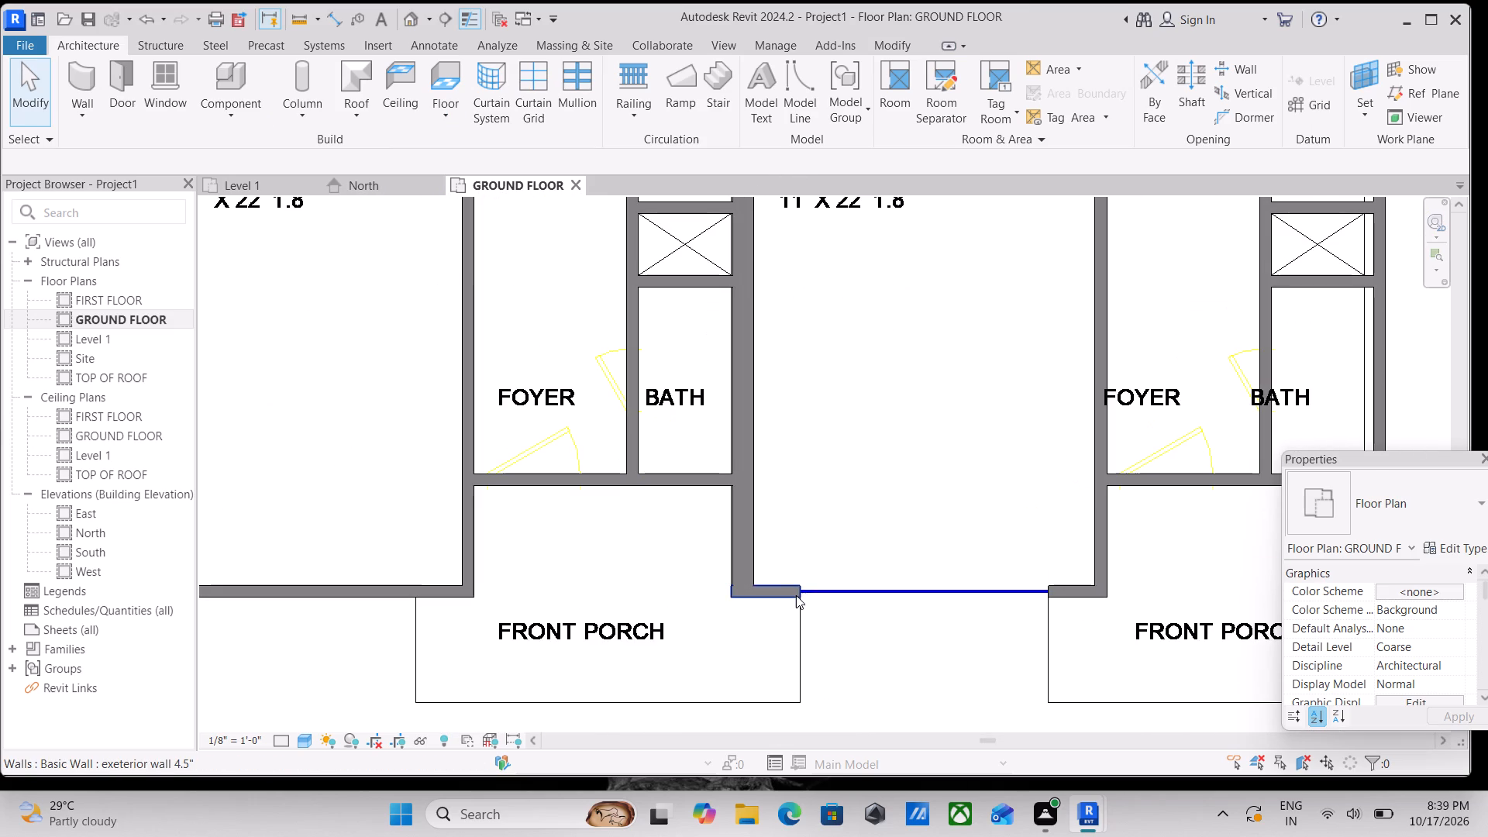
pyautogui.click(796, 595)
pyautogui.moveTo(801, 595); pyautogui.dragTo(842, 596)
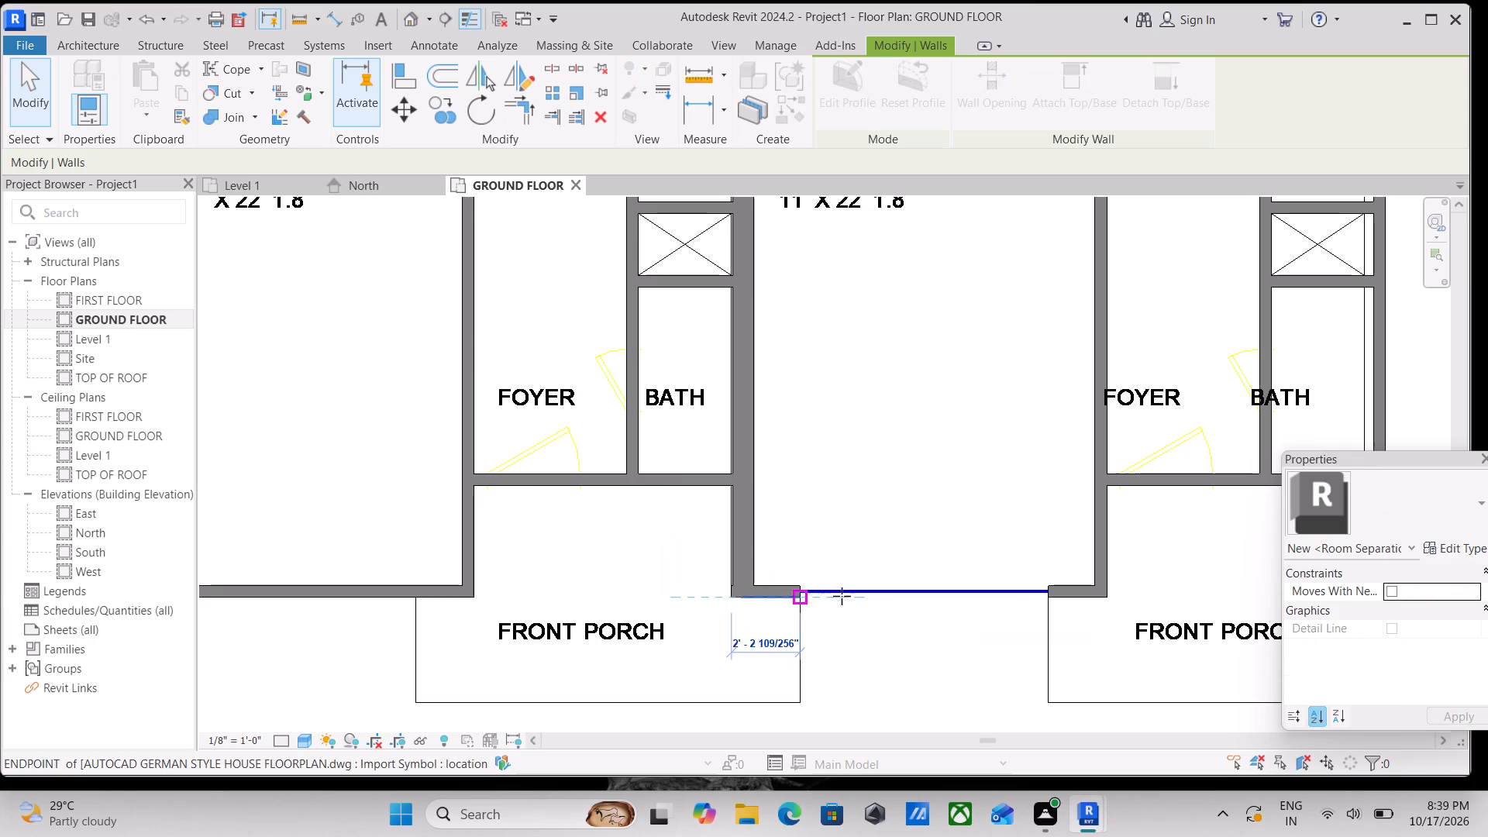
pyautogui.moveTo(842, 596); pyautogui.dragTo(1049, 602)
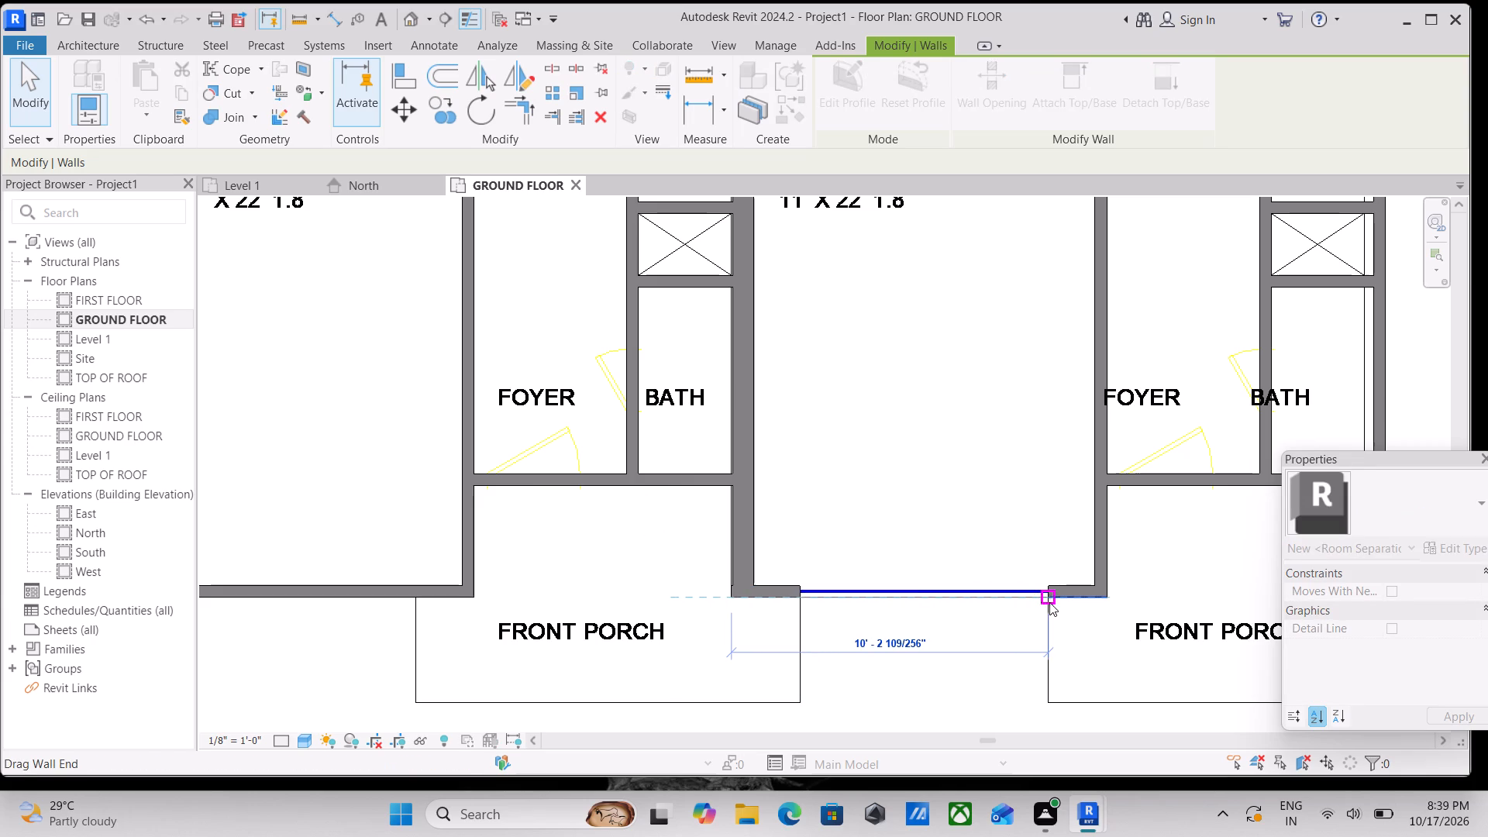
pyautogui.press('Escape')
# Draw three 4.5" exterior walls inside the first unit's PAN outline beside the rear patio, projecting 3'-4 1/2" from the rear wall.
pyautogui.scroll(-7, 912, 510)
pyautogui.moveTo(900, 453); pyautogui.dragTo(919, 516, button='middle')
pyautogui.moveTo(926, 486); pyautogui.dragTo(945, 595, button='middle')
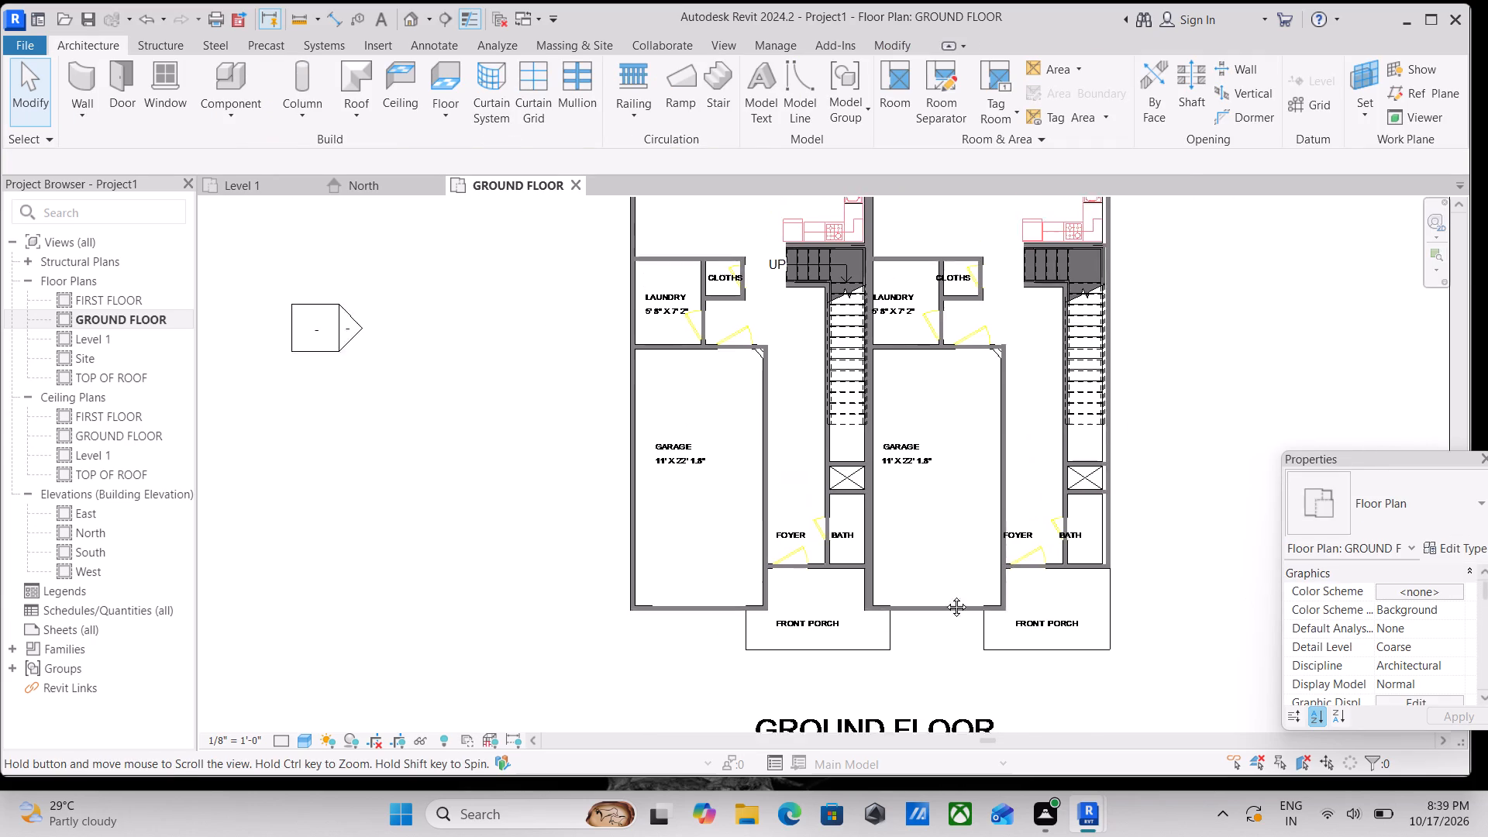
pyautogui.moveTo(945, 595); pyautogui.dragTo(950, 650, button='middle')
pyautogui.moveTo(849, 449); pyautogui.dragTo(885, 595, button='middle')
pyautogui.scroll(2, 841, 457)
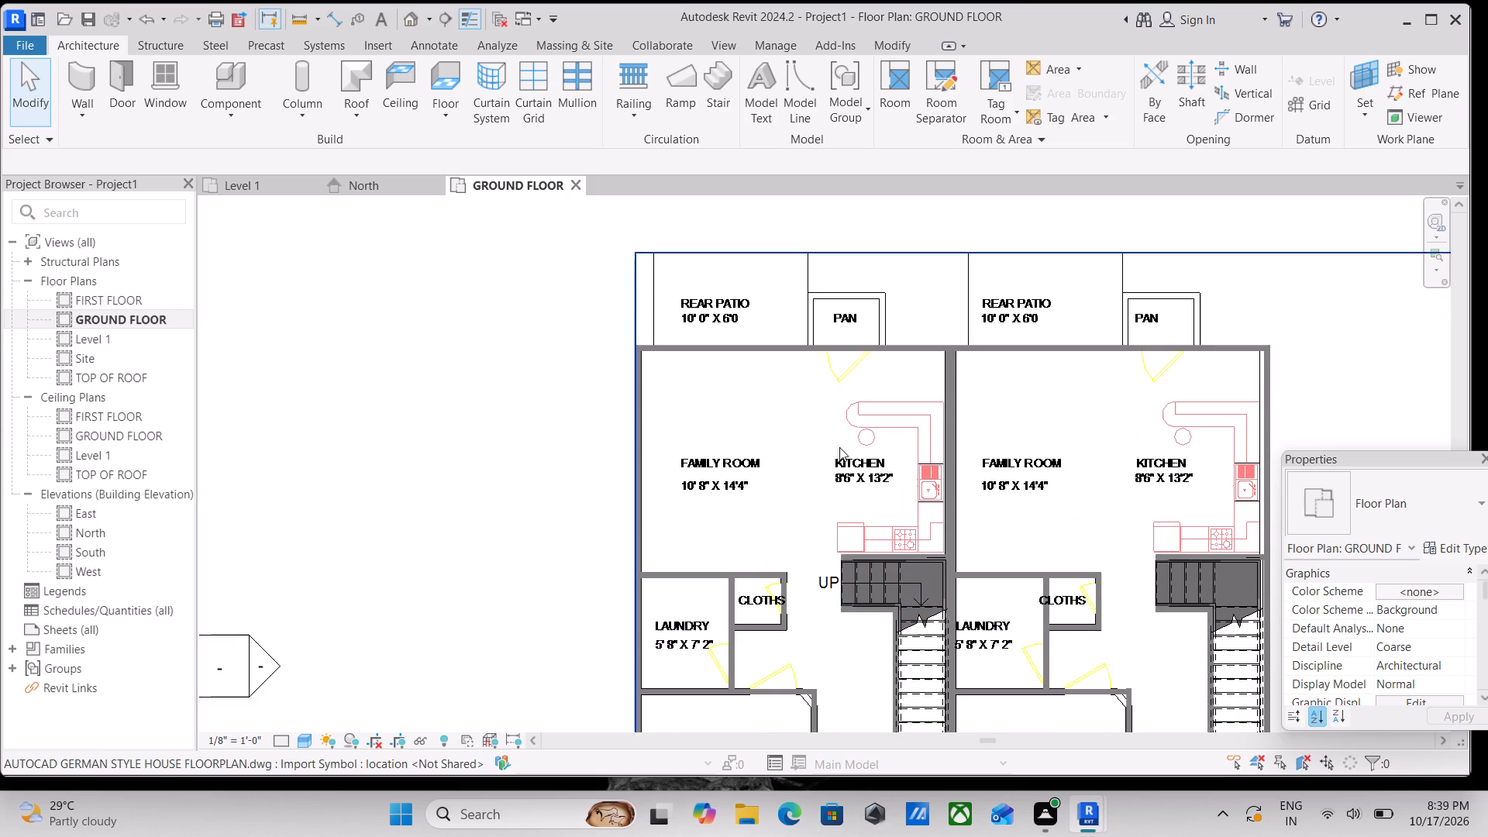
pyautogui.moveTo(813, 423); pyautogui.dragTo(740, 387, button='middle')
pyautogui.scroll(3, 757, 303)
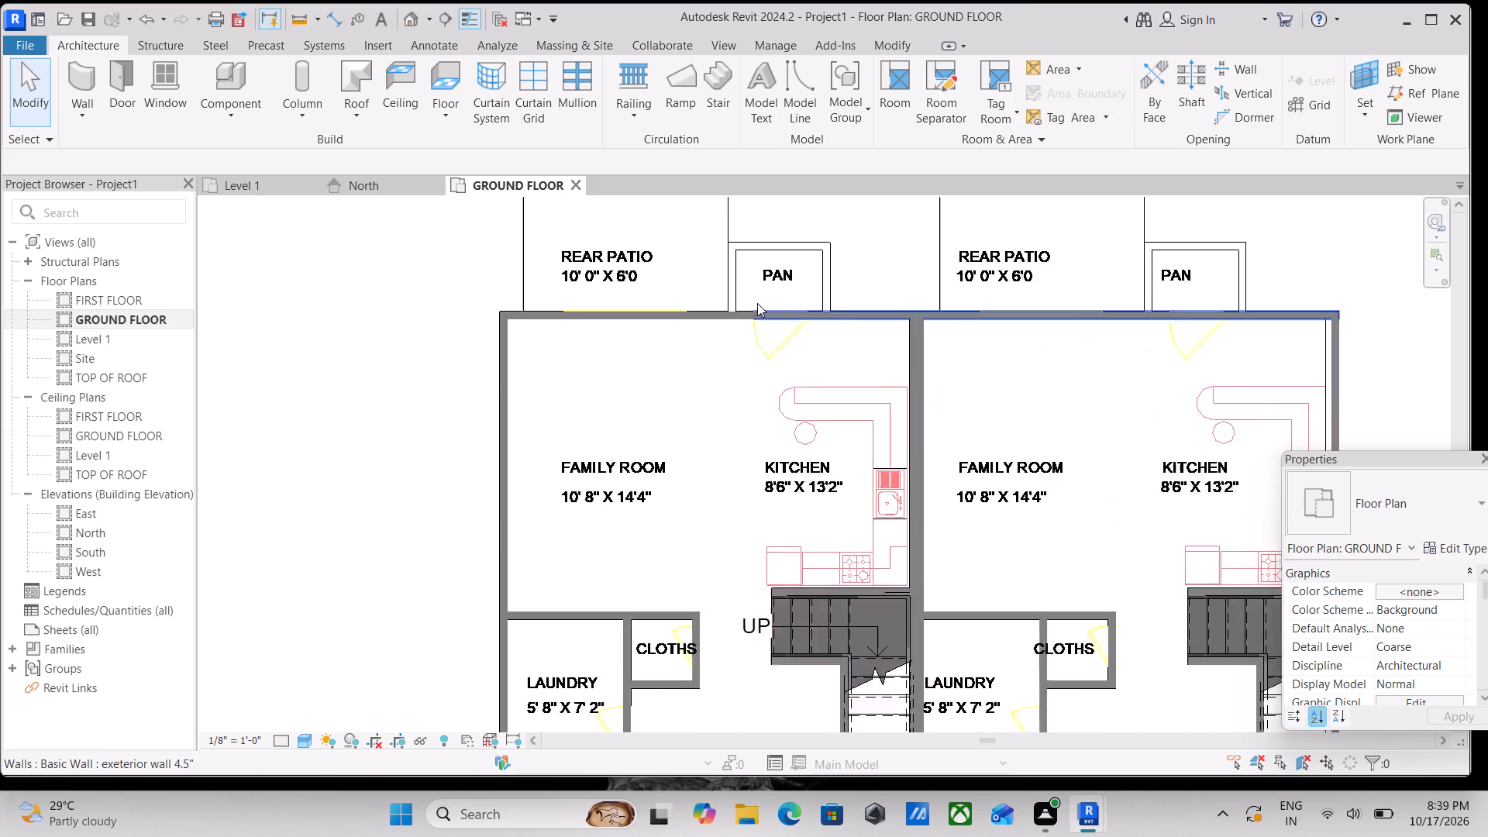
pyautogui.moveTo(724, 294); pyautogui.dragTo(763, 371, button='middle')
pyautogui.scroll(2, 758, 387)
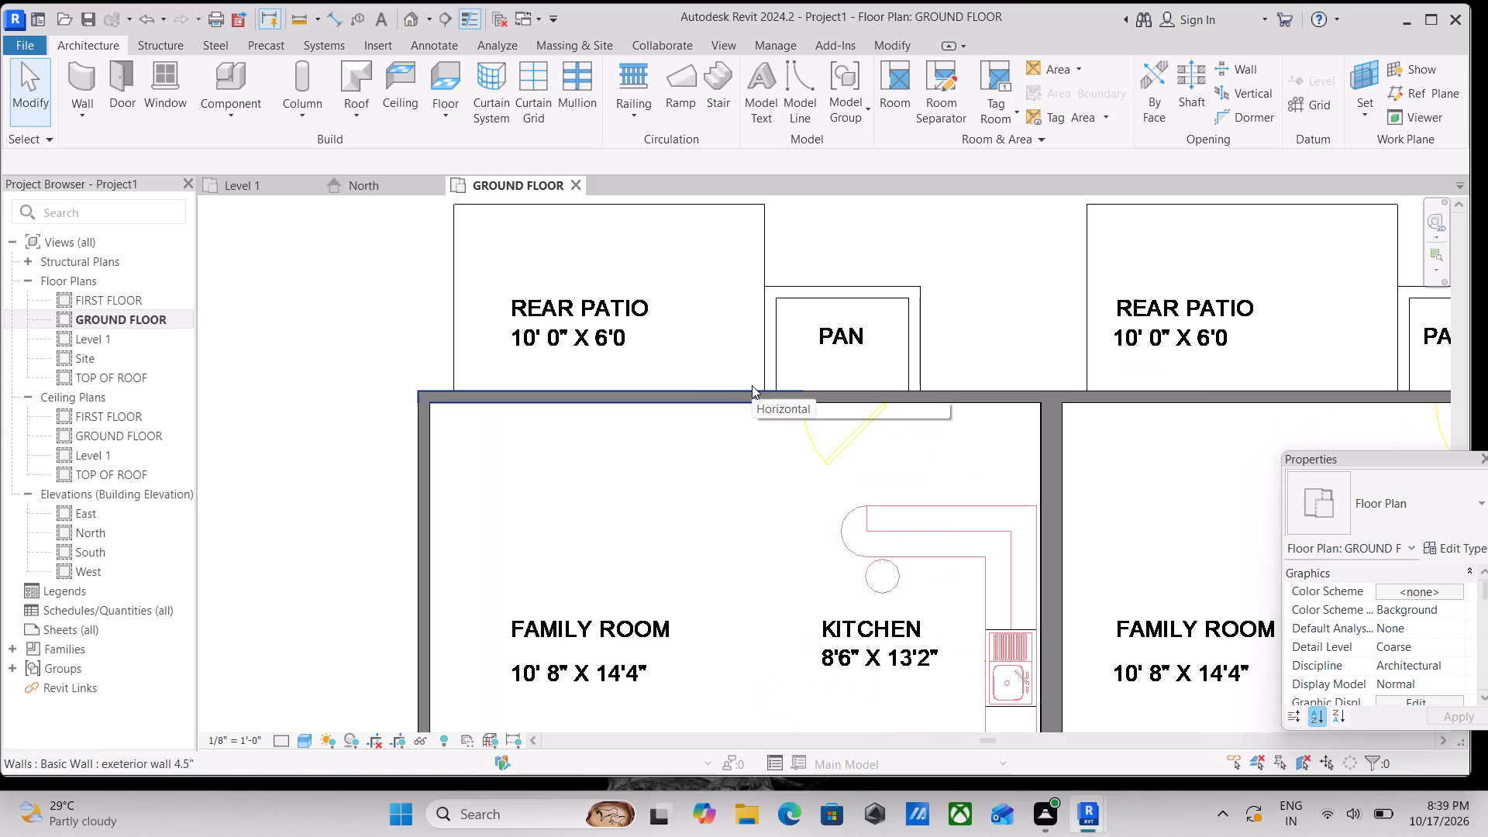
pyautogui.scroll(2, 752, 385)
pyautogui.write('wa')
pyautogui.scroll(2, 790, 372)
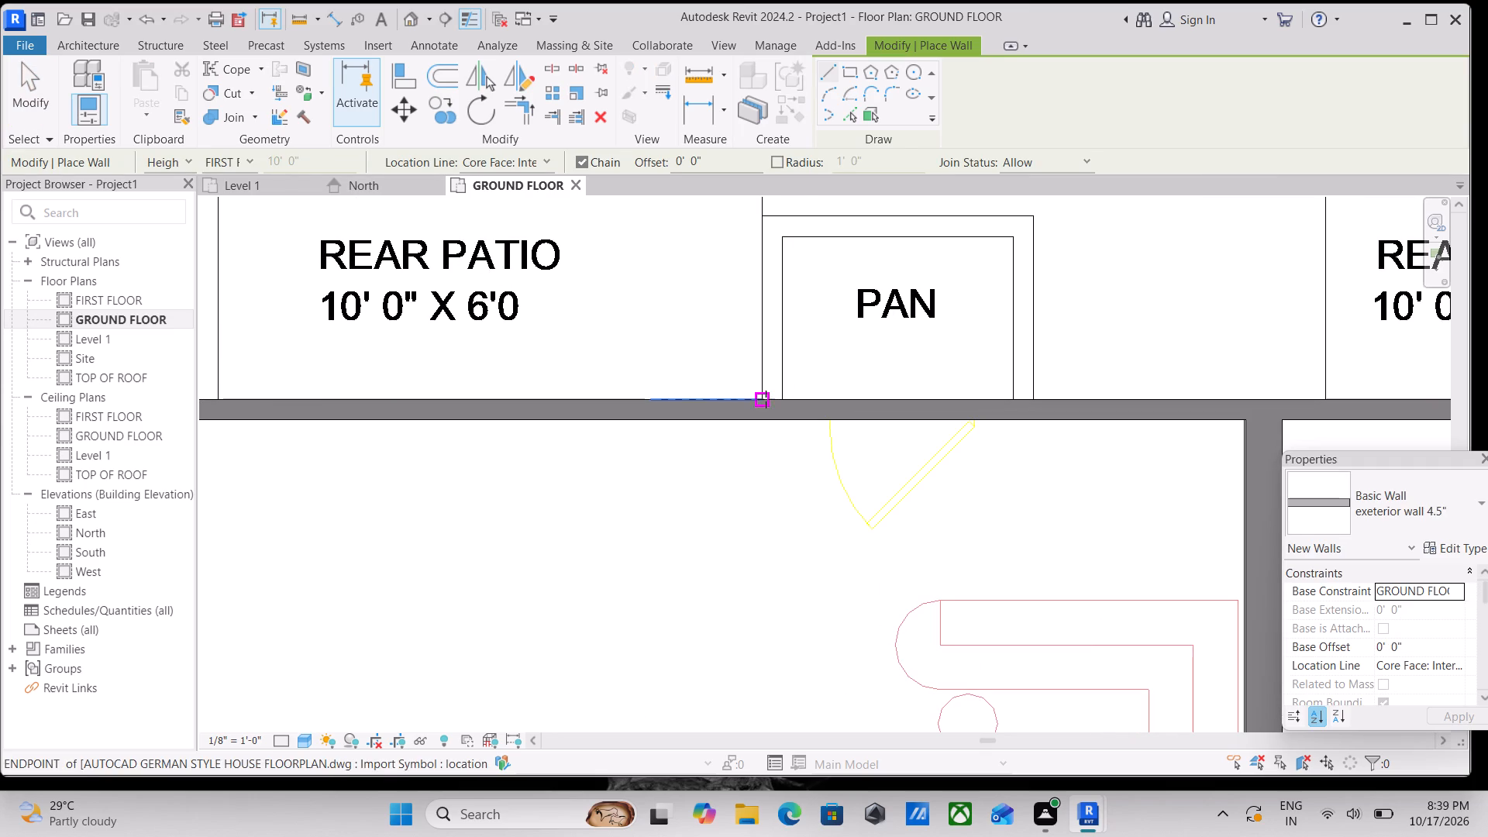
pyautogui.moveTo(766, 399); pyautogui.dragTo(763, 389)
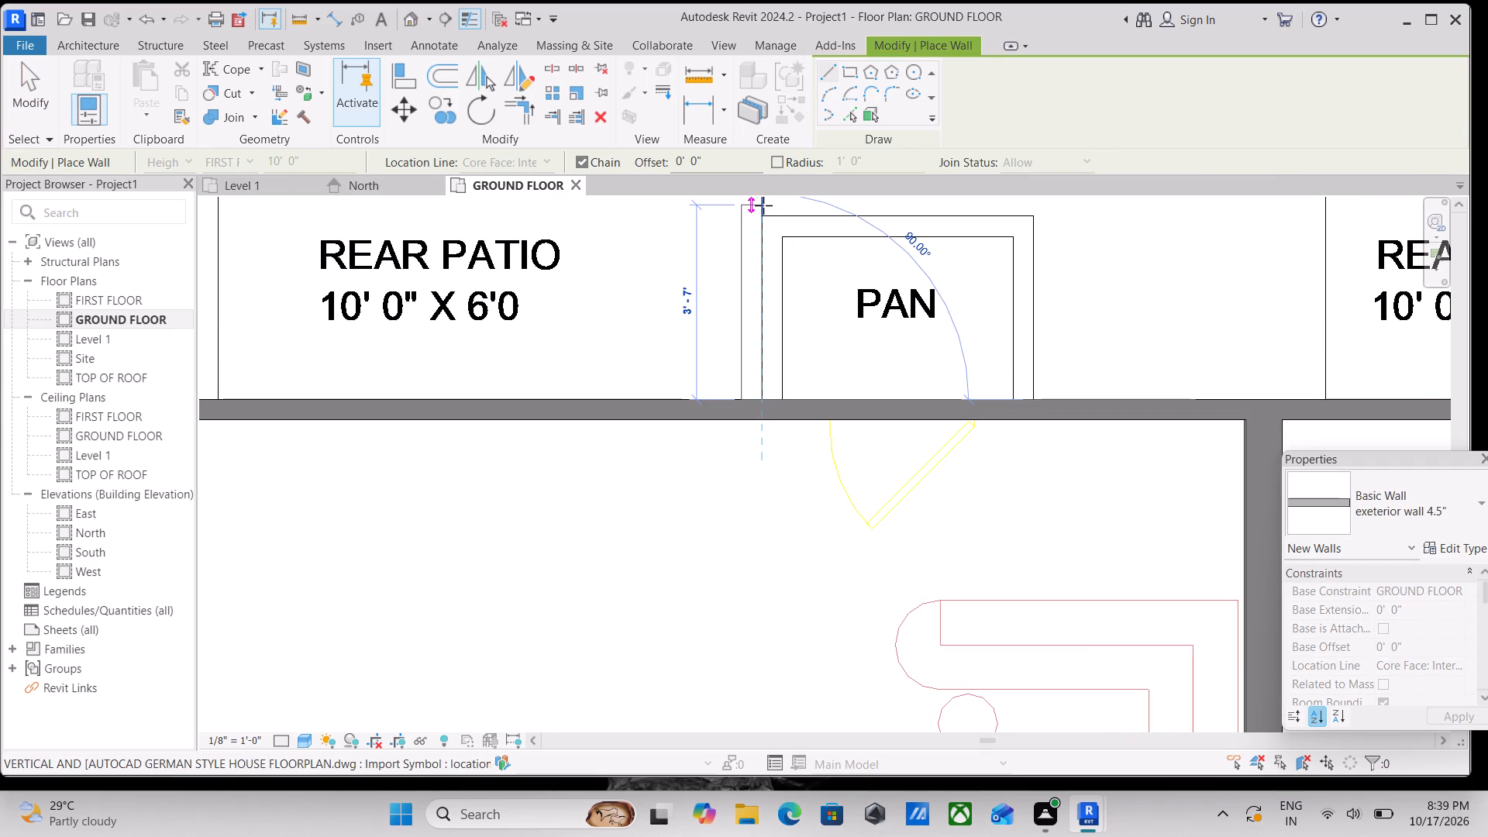
pyautogui.press('space')
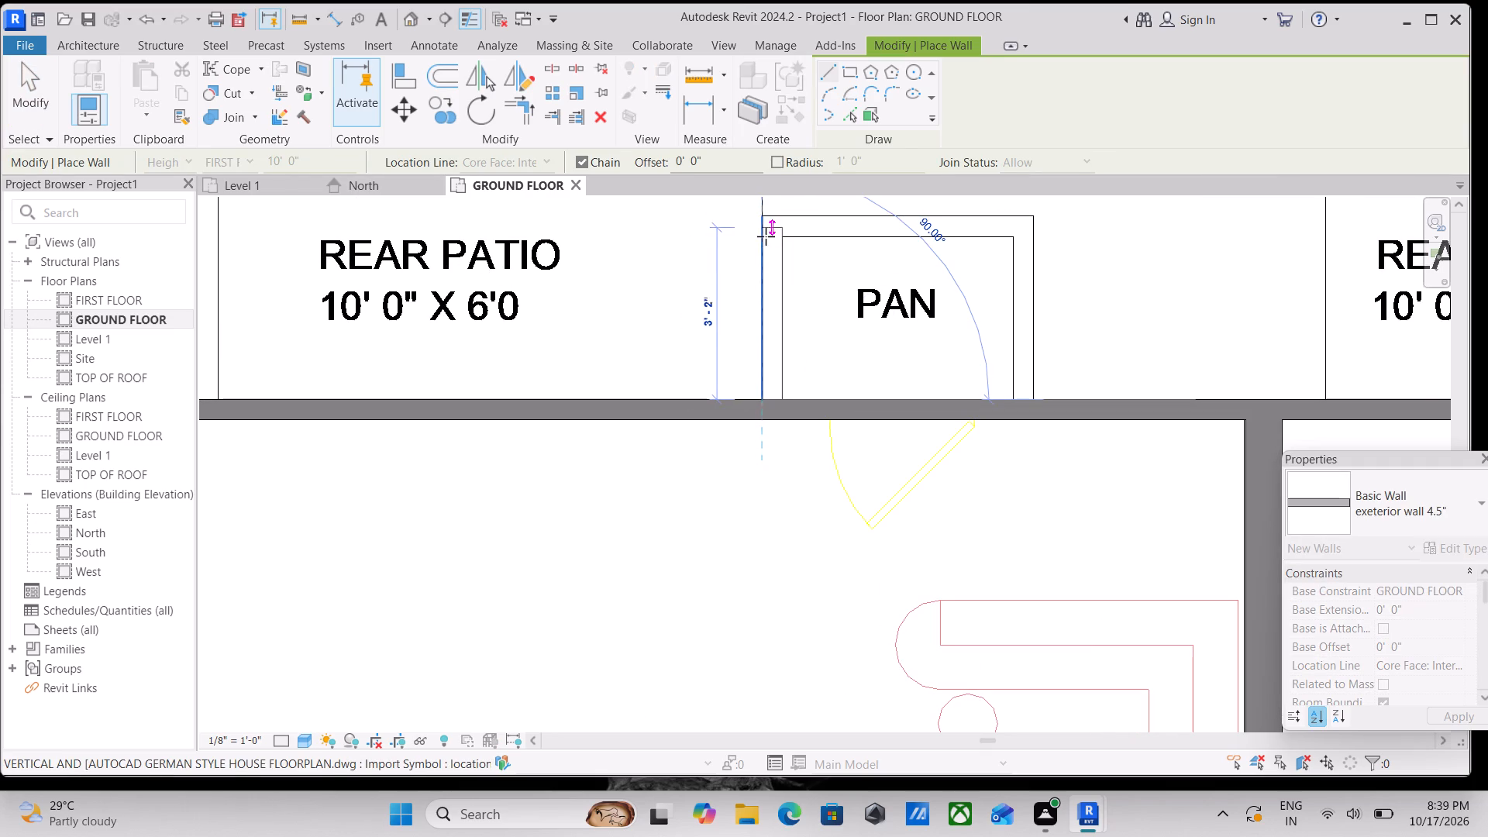
pyautogui.click(760, 214)
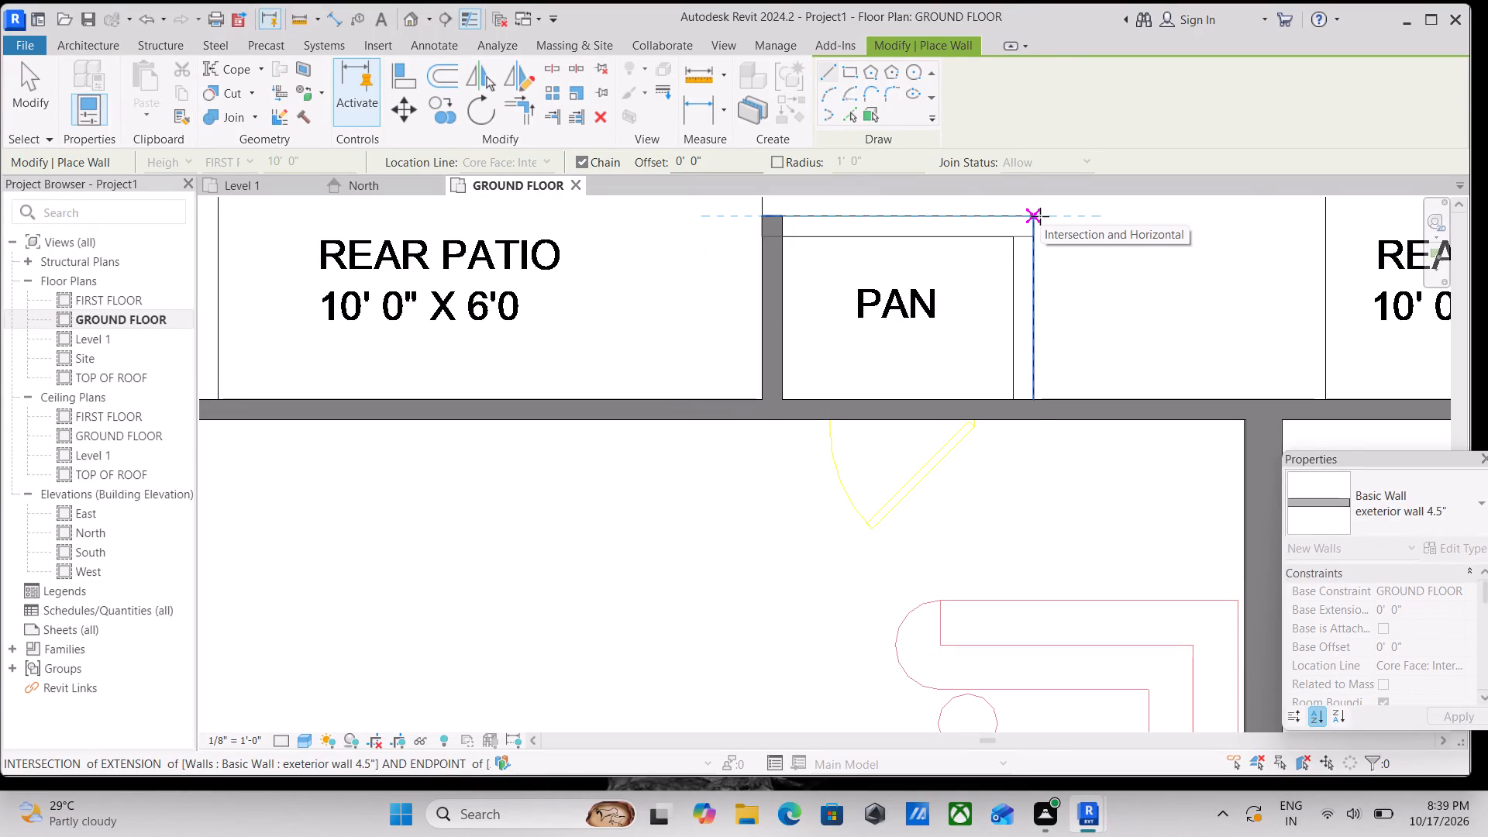
pyautogui.scroll(4, 1033, 213)
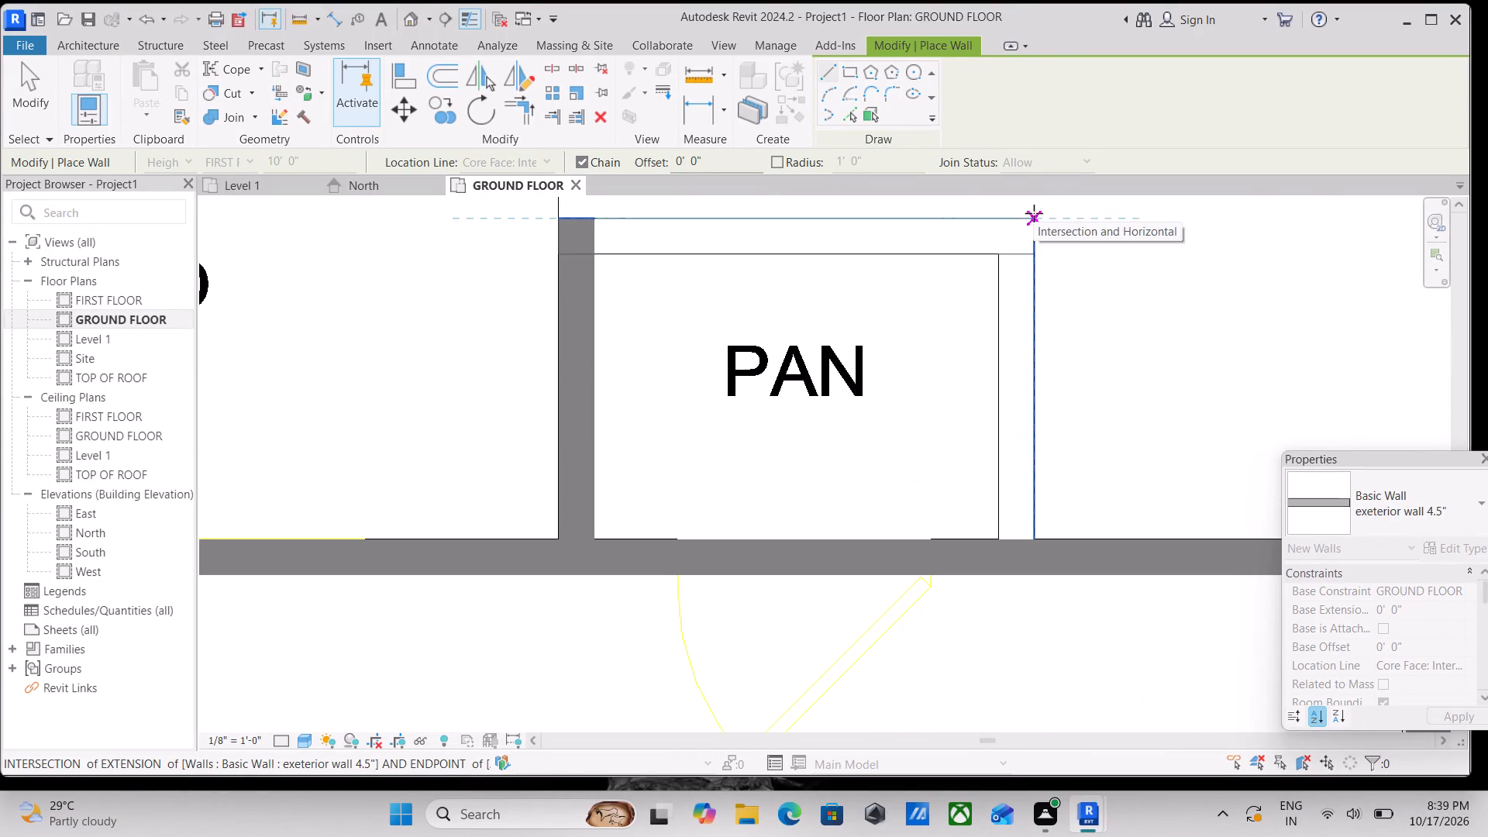
pyautogui.click(1034, 219)
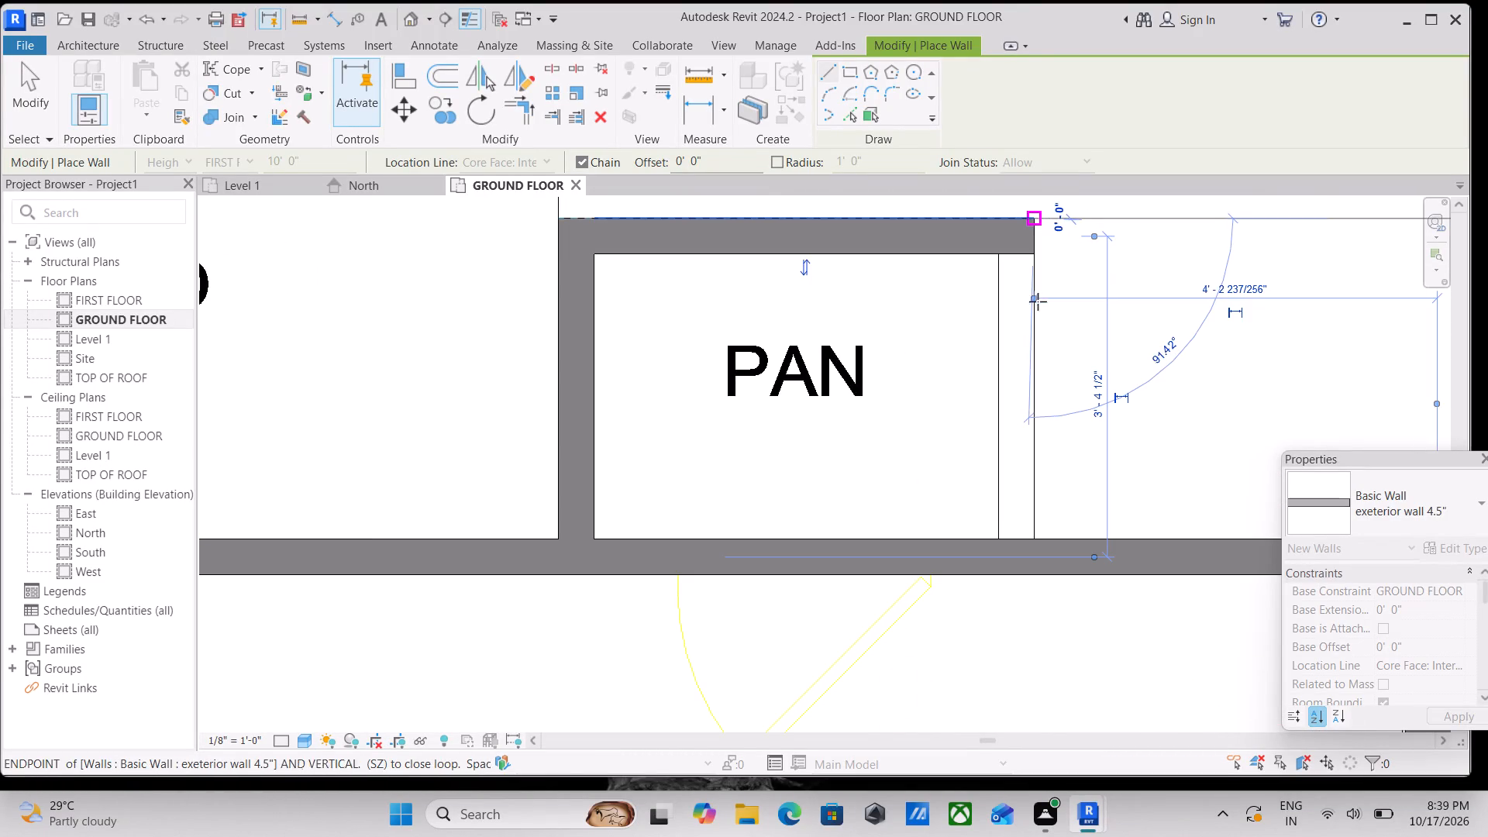
pyautogui.scroll(-2, 1036, 347)
pyautogui.moveTo(1036, 347); pyautogui.dragTo(1032, 247, button='middle')
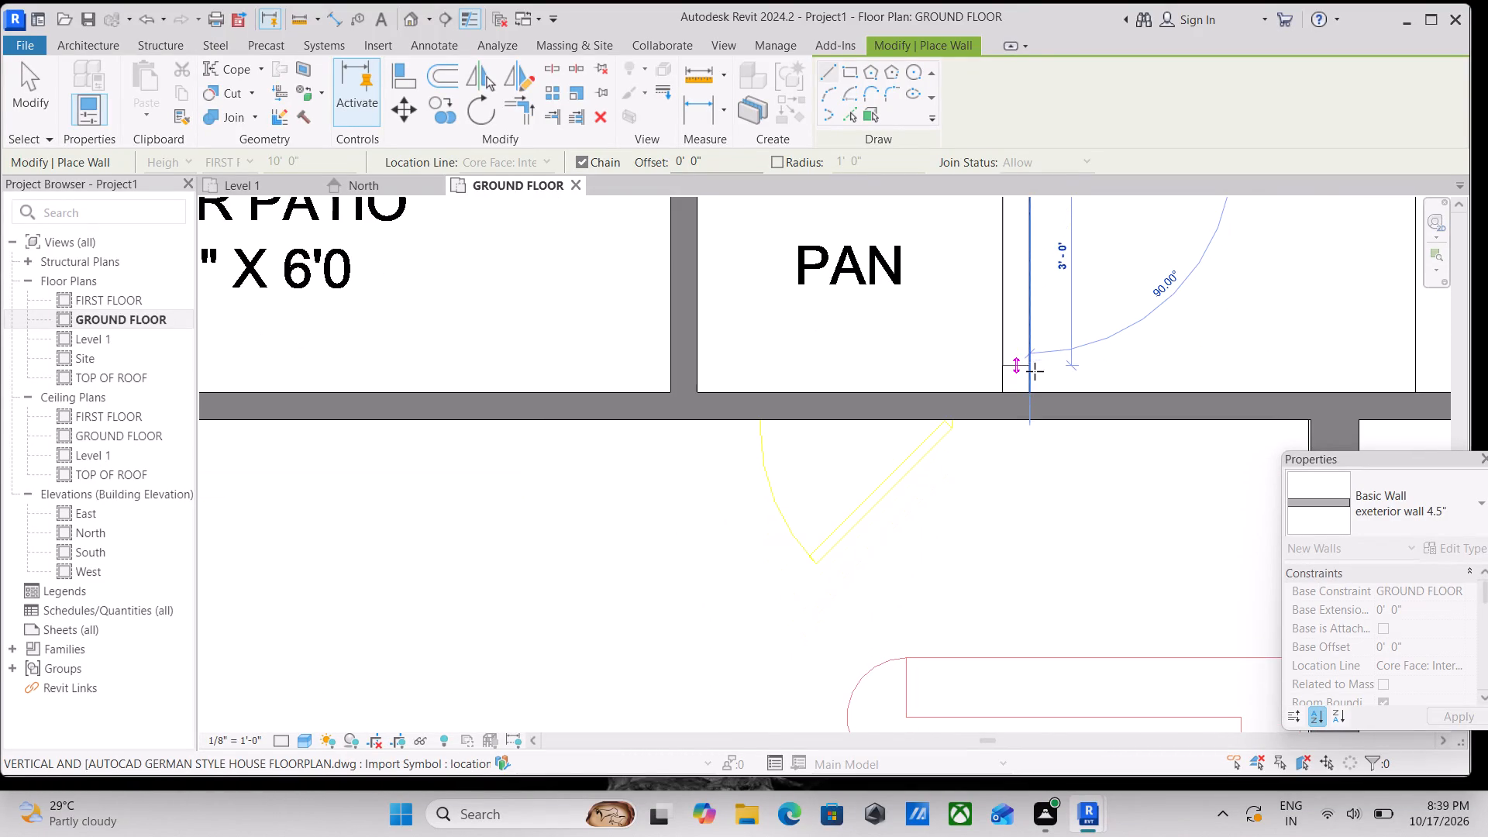
pyautogui.click(1028, 386)
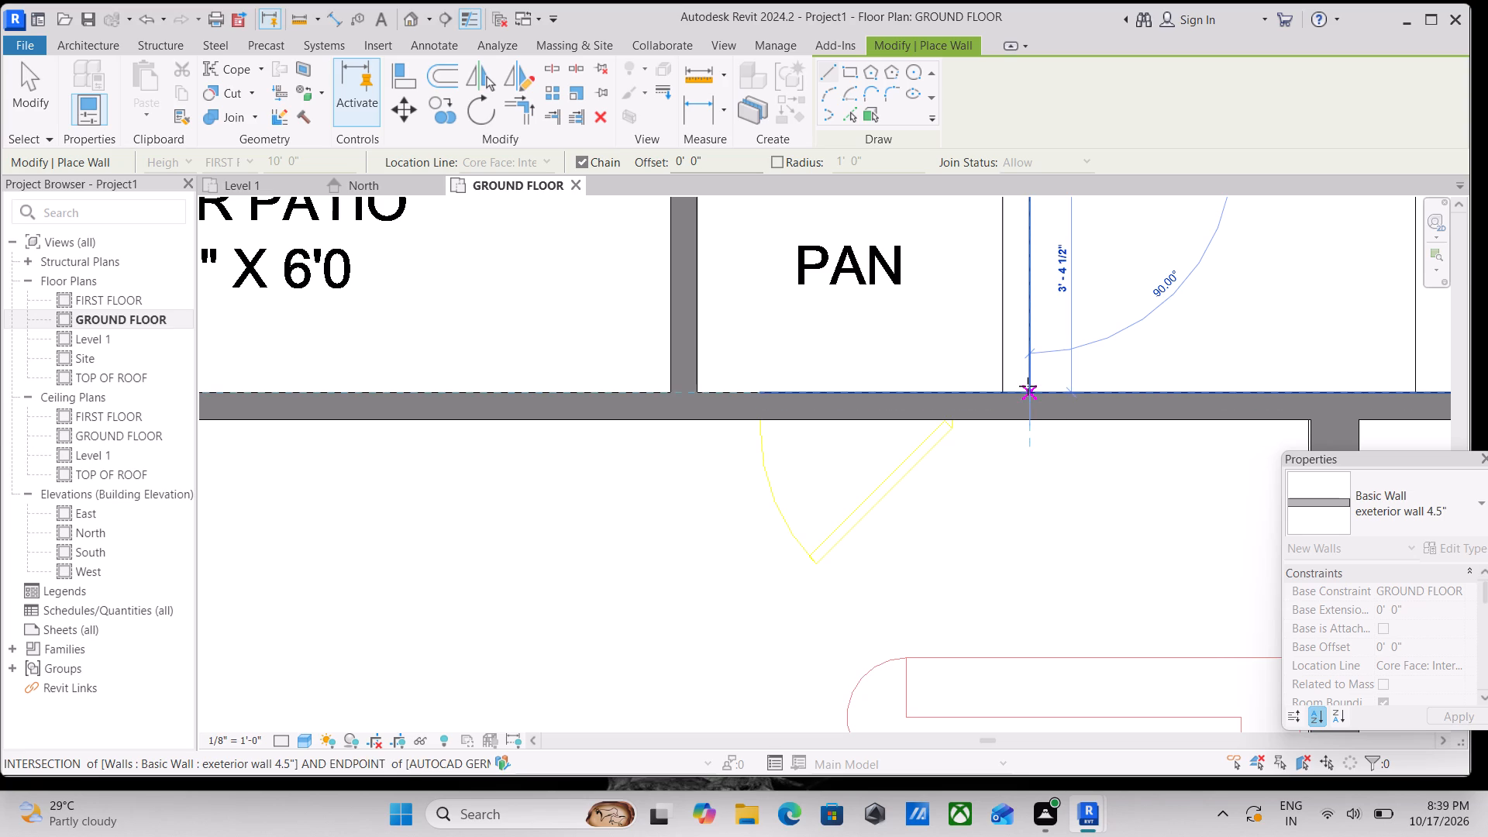
pyautogui.press('Escape')
pyautogui.scroll(-2, 1028, 386)
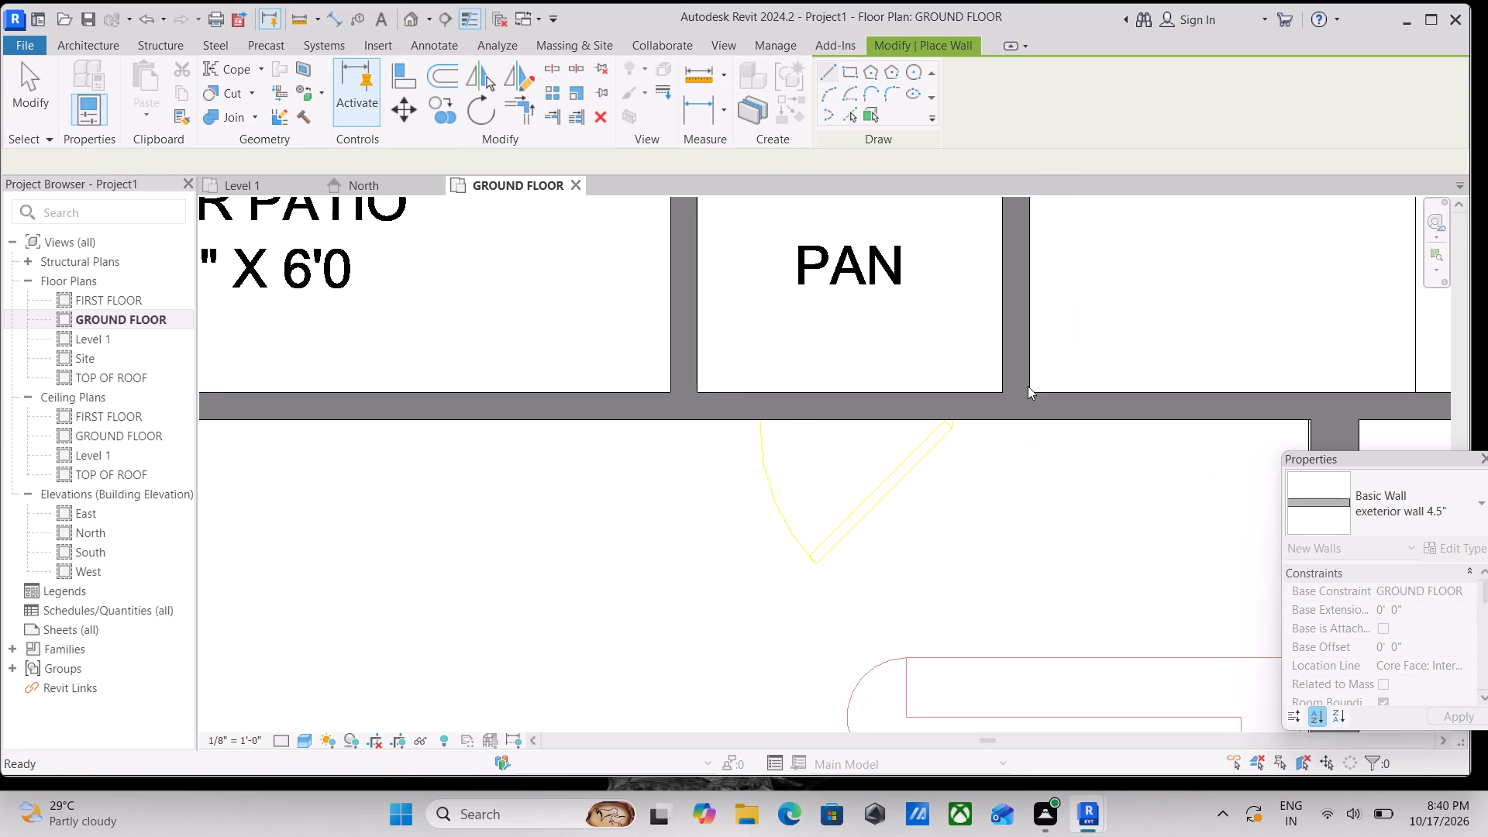
pyautogui.scroll(-5, 1028, 386)
pyautogui.scroll(-3, 1111, 336)
pyautogui.moveTo(1111, 336); pyautogui.dragTo(993, 353, button='middle')
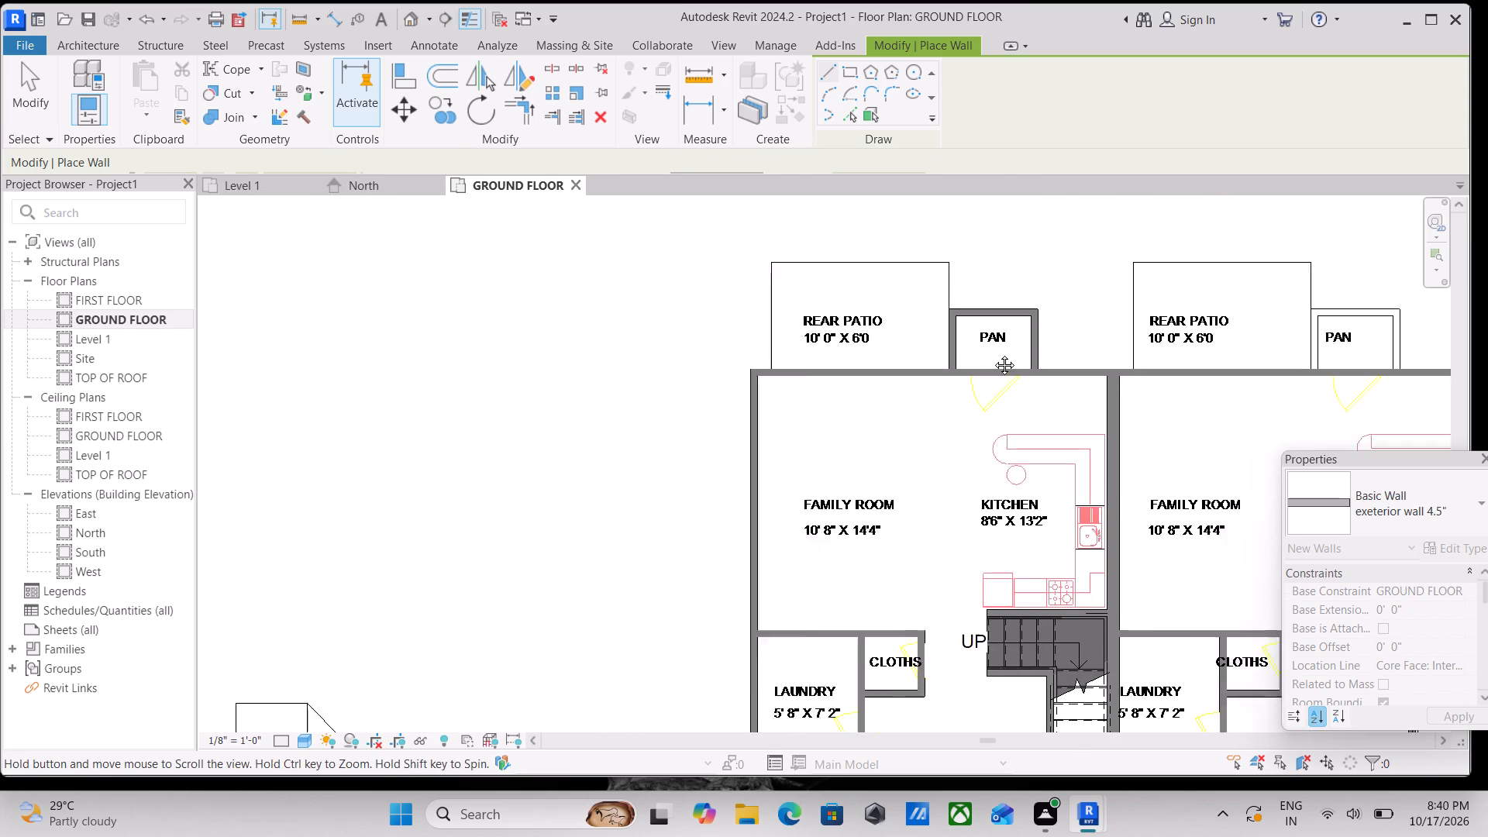
# Draw three 4.5" exterior walls along the second unit's PAN outline beside its rear patio, projecting 3'-4 1/2" from the rear wall.
pyautogui.moveTo(993, 353); pyautogui.dragTo(918, 357, button='middle')
pyautogui.scroll(4, 1194, 374)
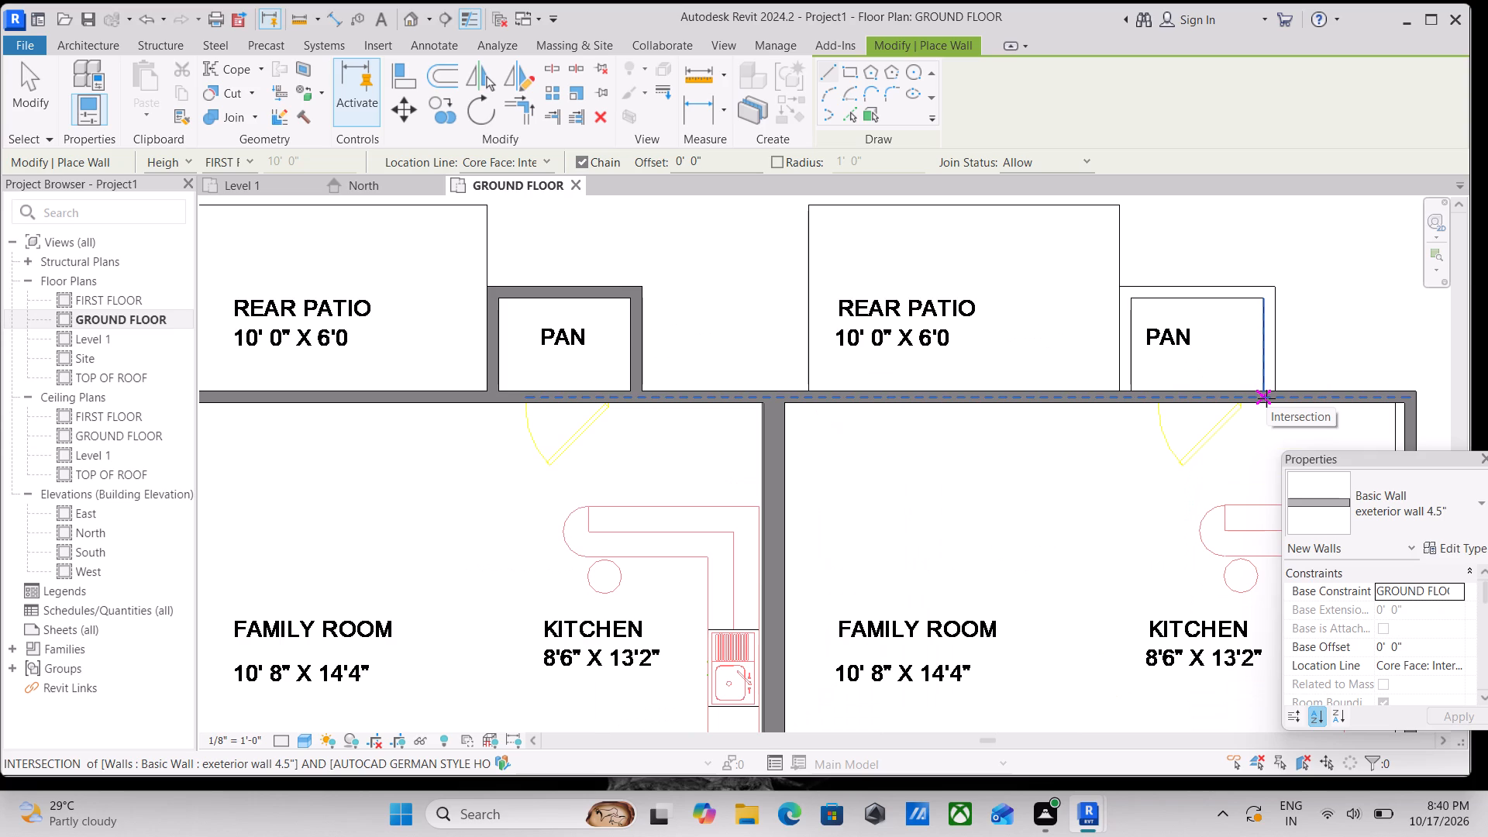
pyautogui.scroll(4, 1417, 337)
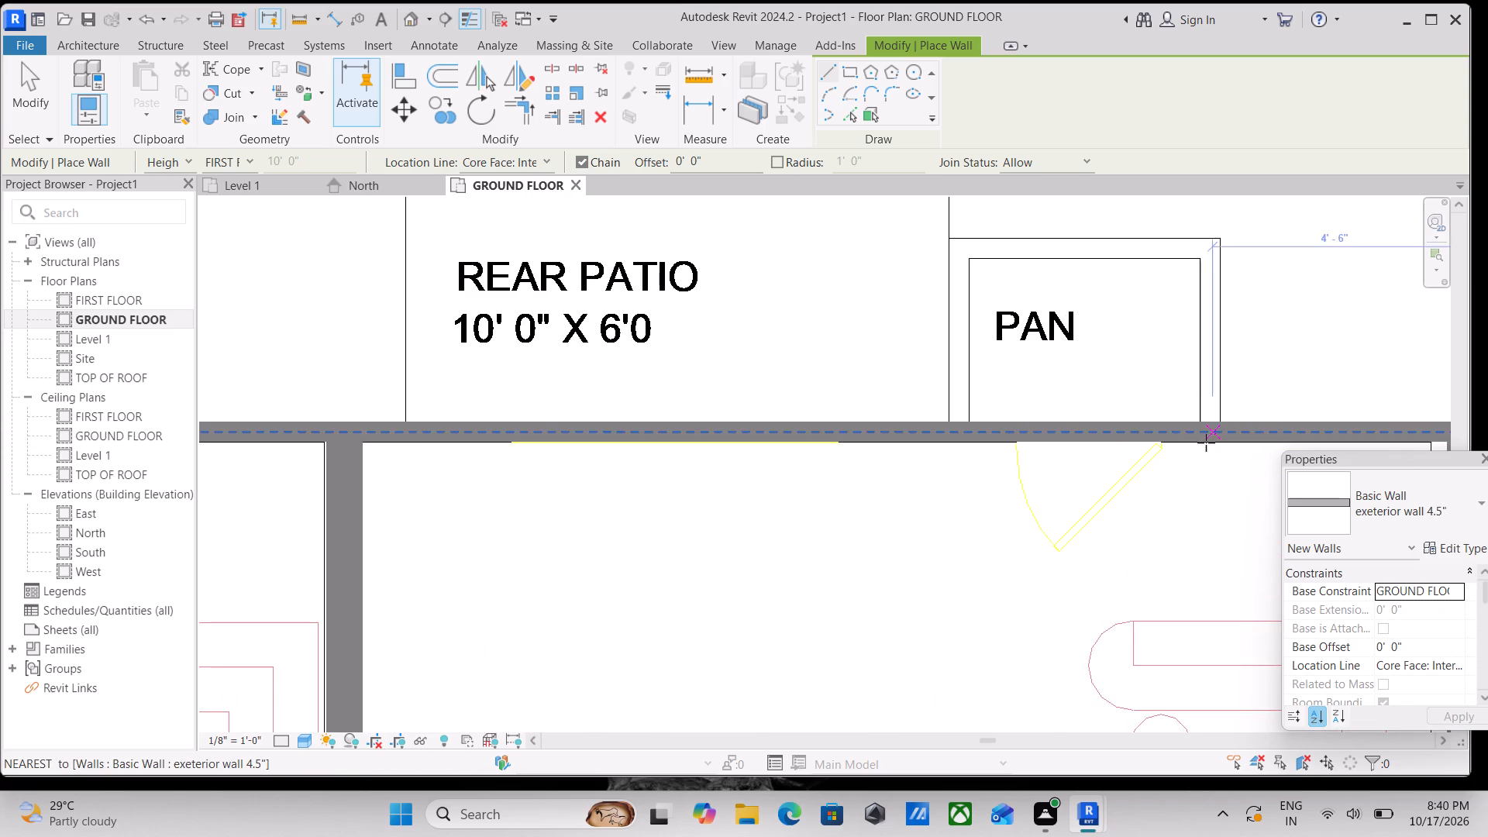
pyautogui.scroll(2, 1206, 443)
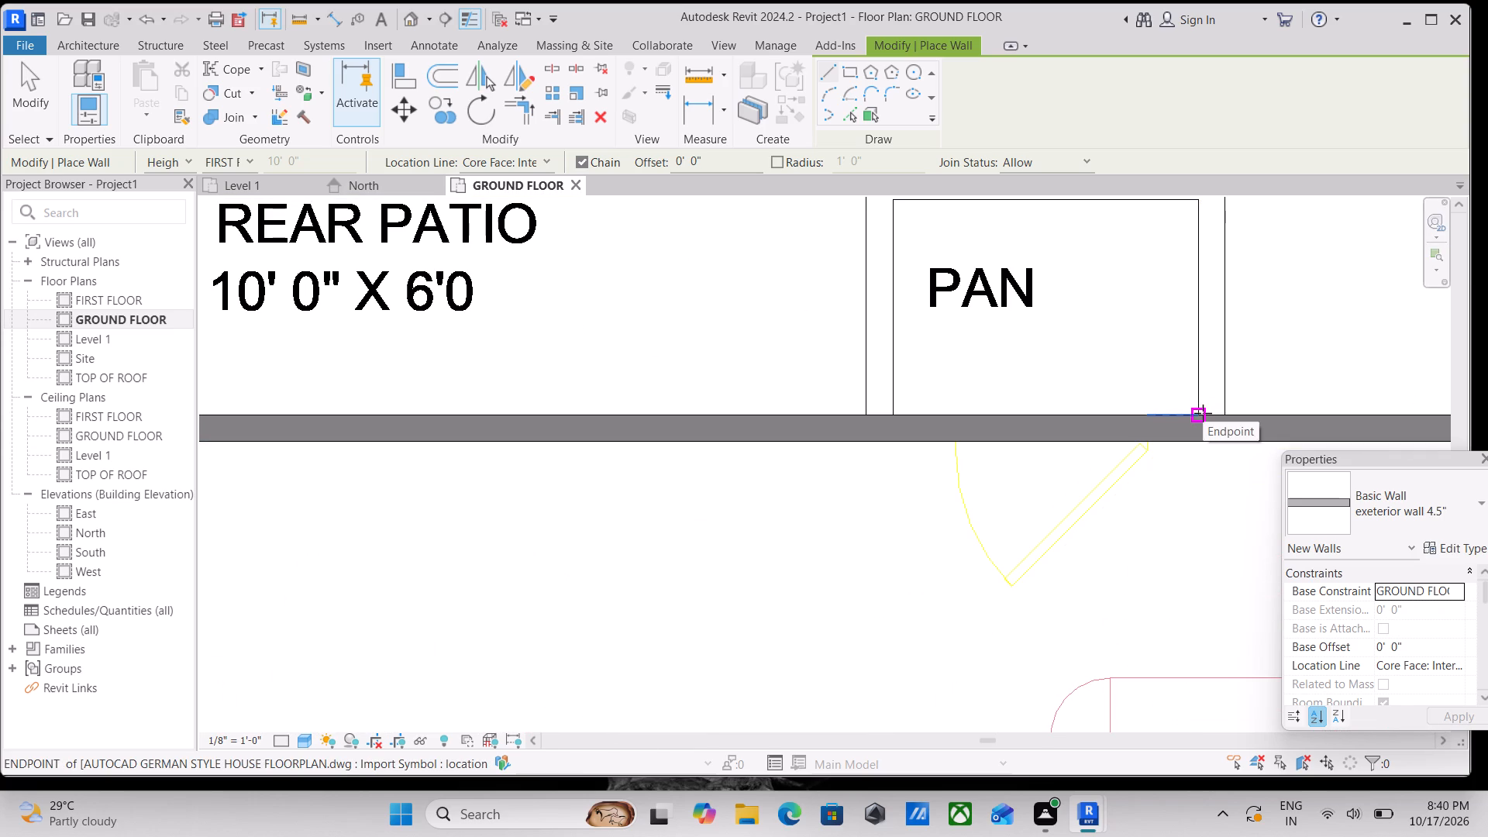
pyautogui.scroll(2, 1203, 413)
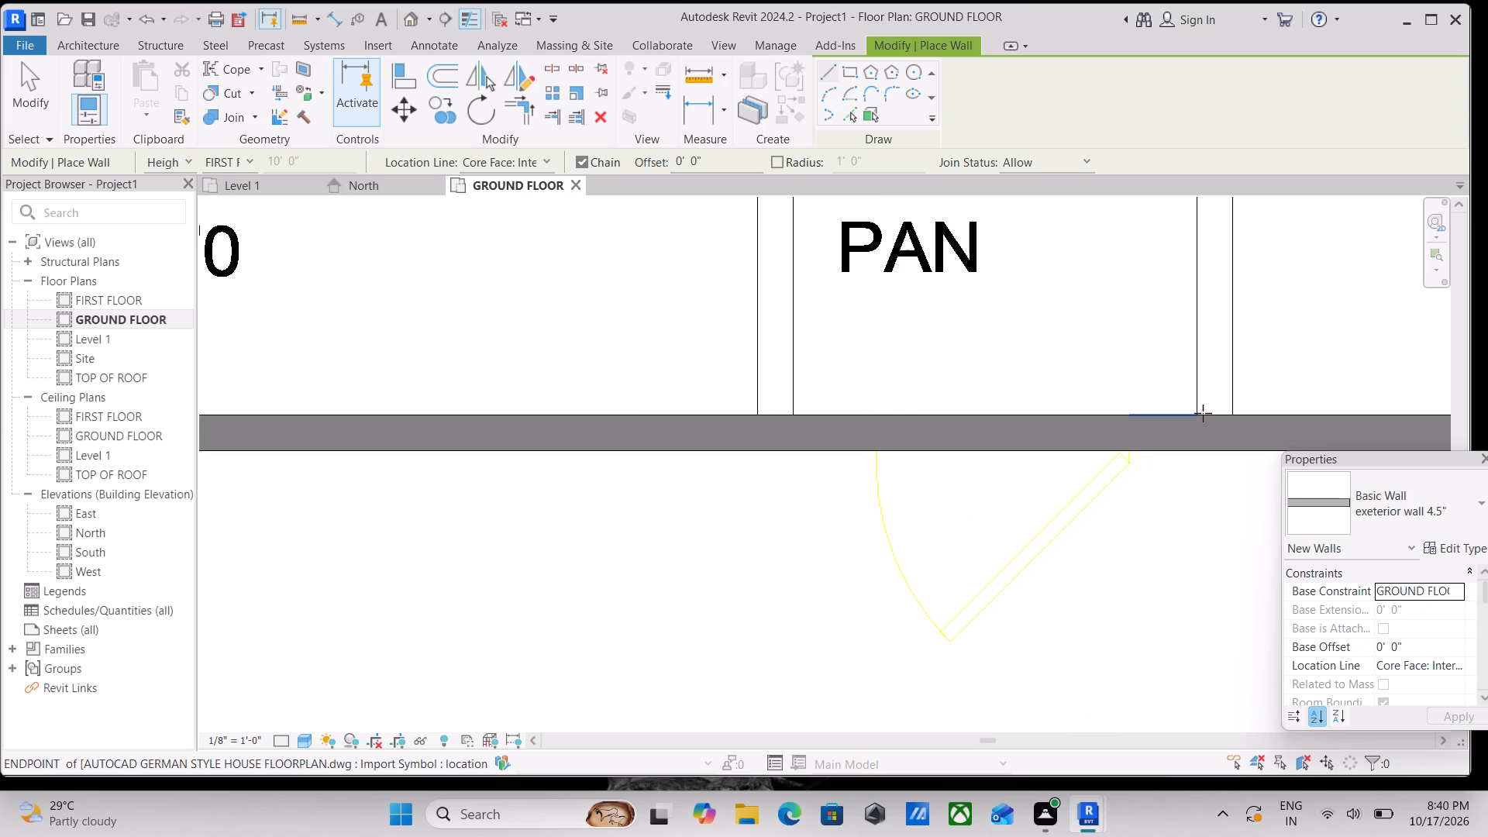
pyautogui.moveTo(1202, 417); pyautogui.dragTo(1200, 409)
pyautogui.moveTo(1212, 219); pyautogui.dragTo(1193, 514, button='middle')
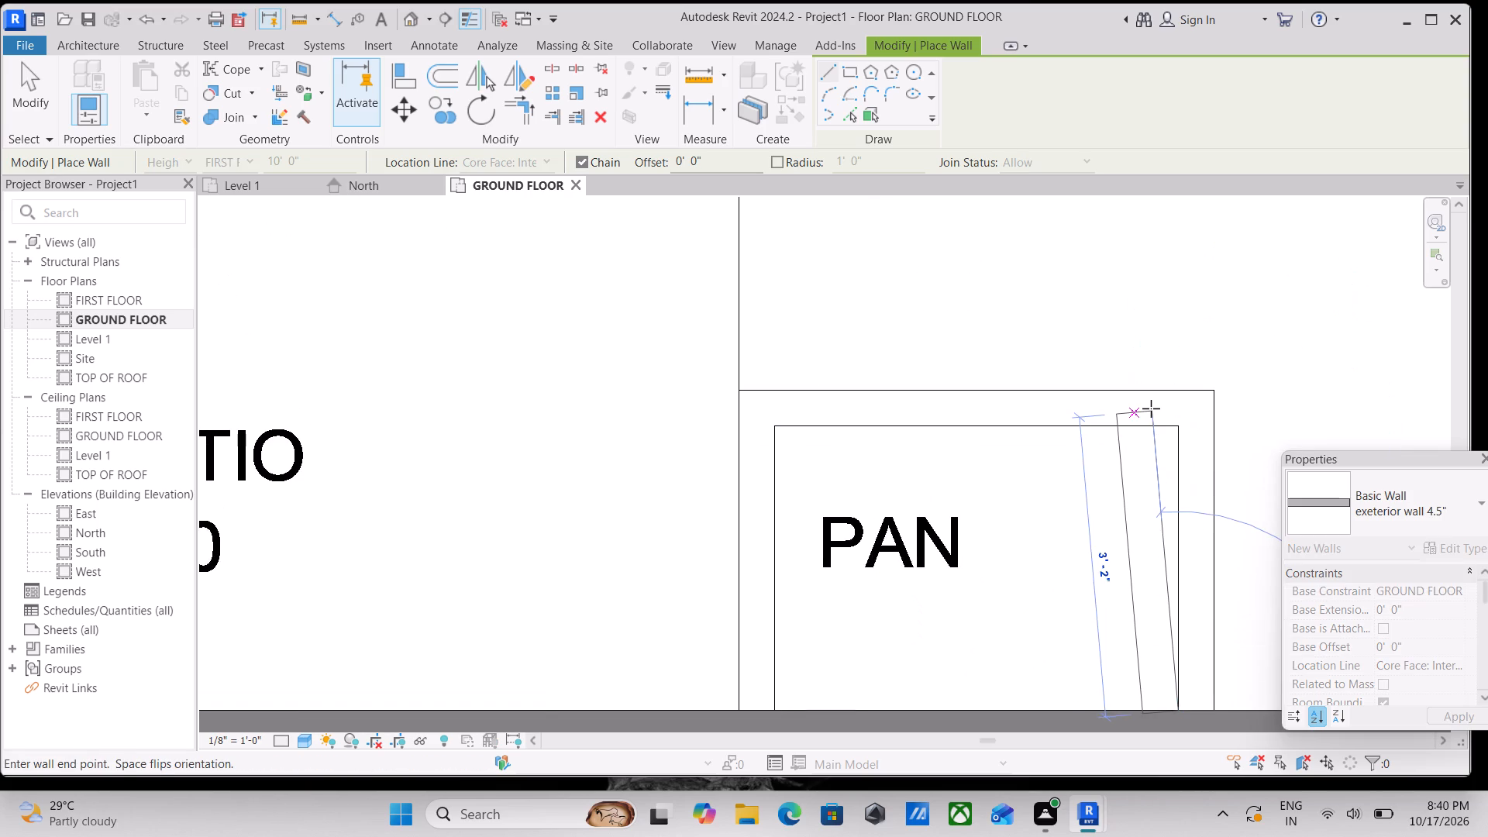
pyautogui.press('space')
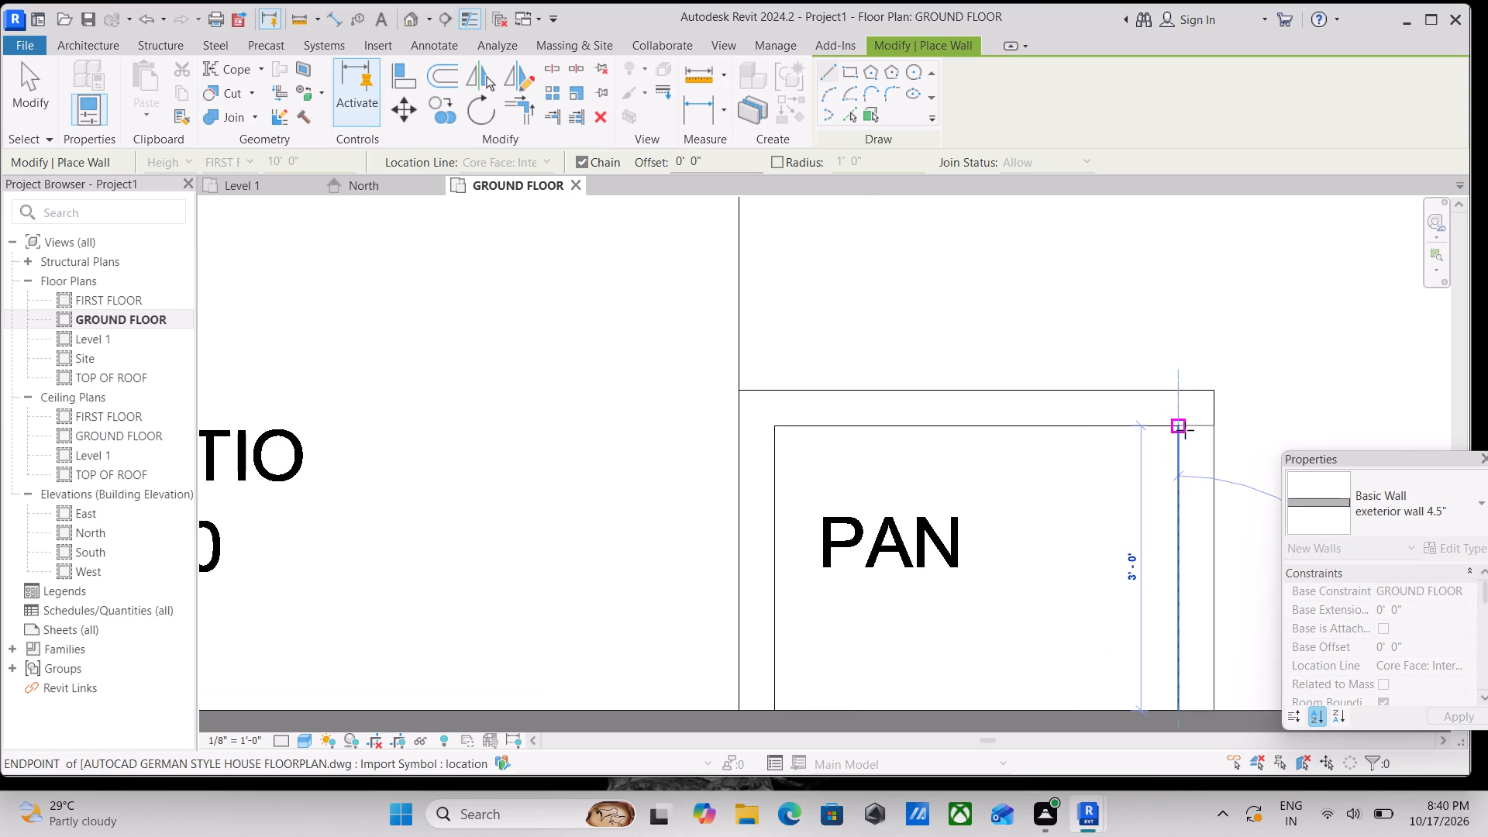
pyautogui.click(1185, 430)
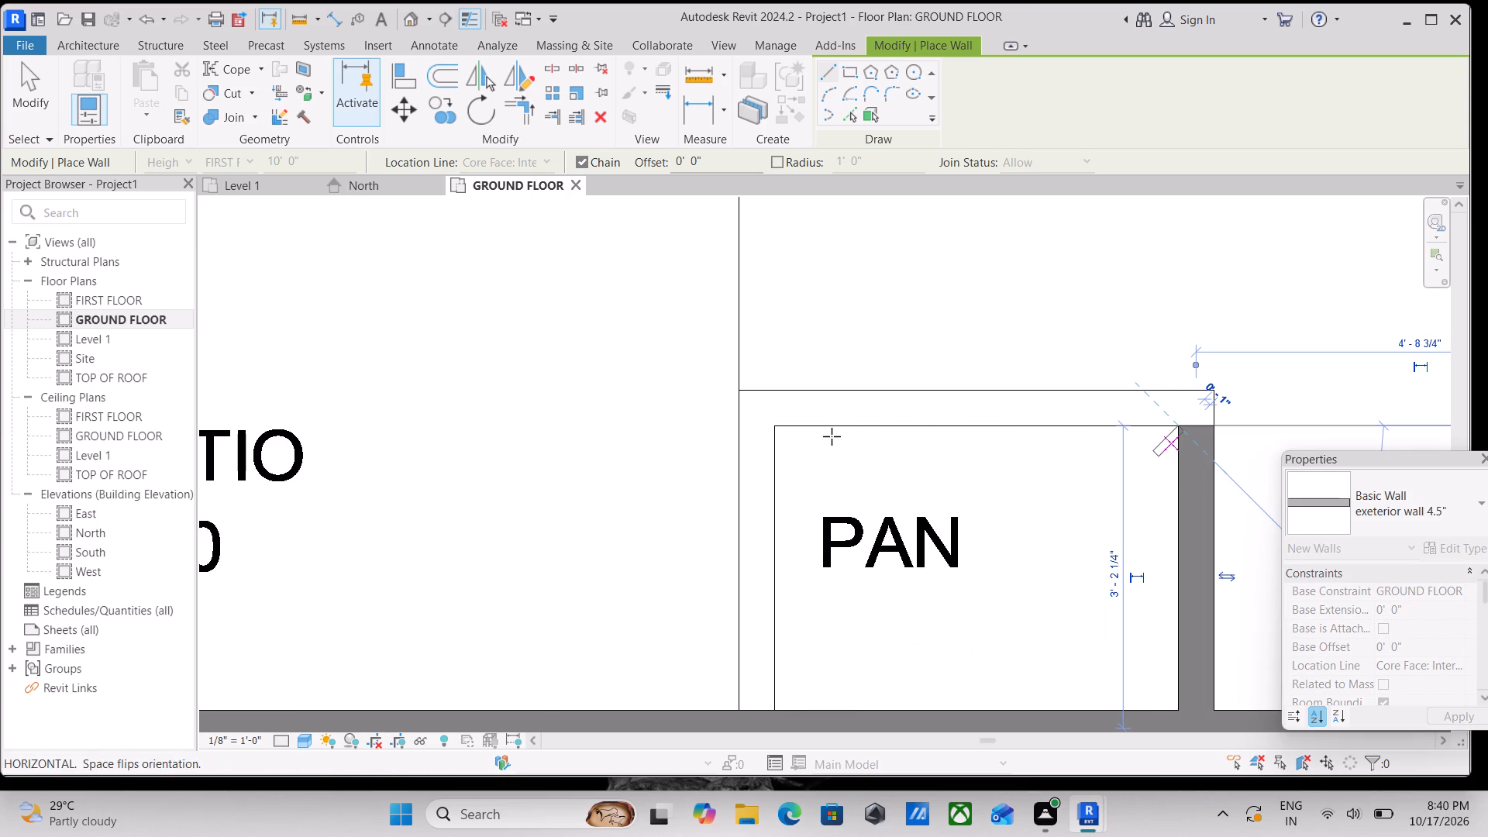
pyautogui.click(774, 429)
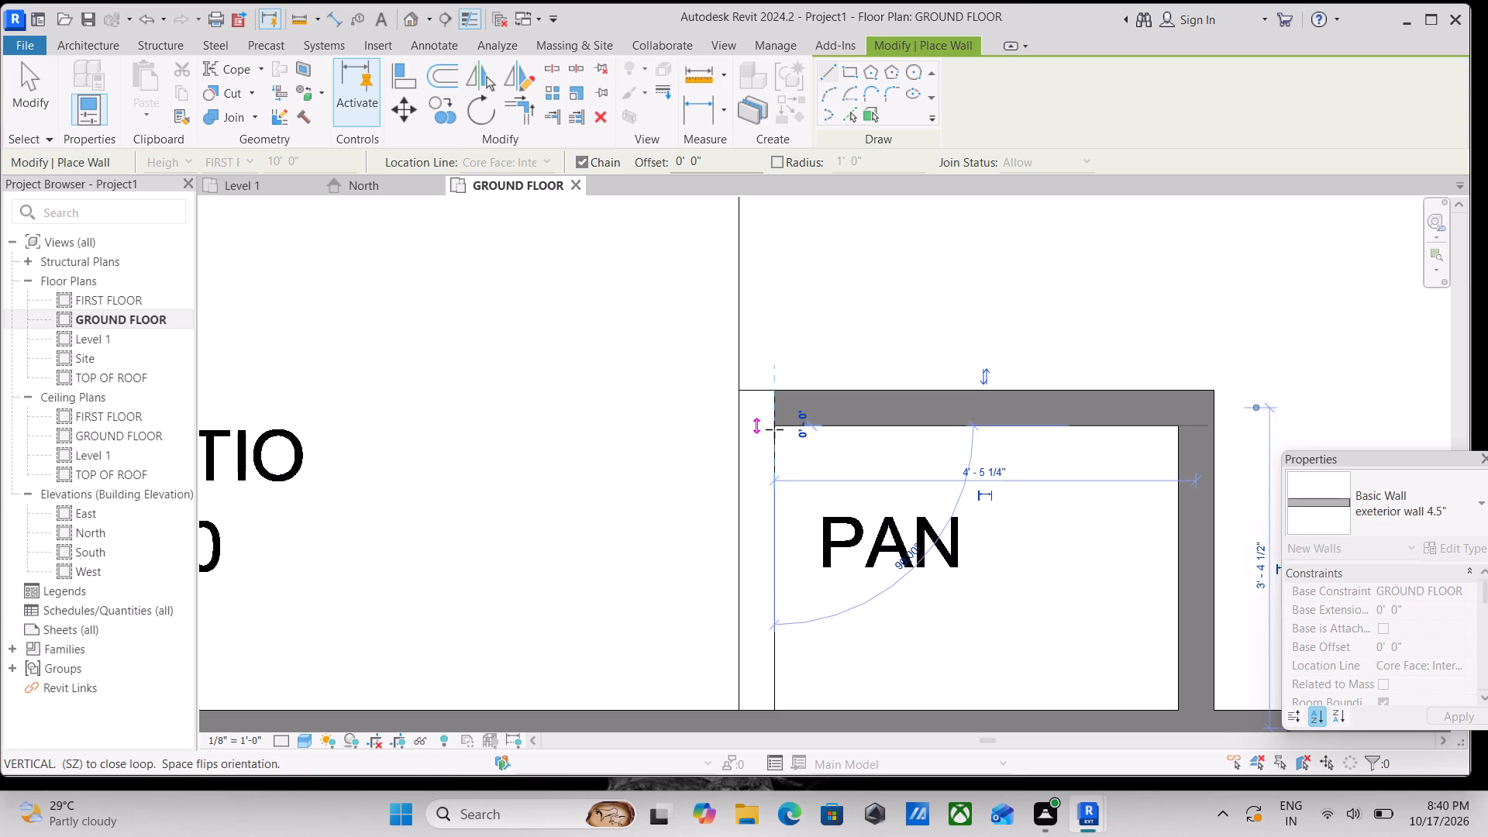
pyautogui.scroll(-2, 784, 508)
pyautogui.moveTo(784, 508); pyautogui.dragTo(763, 300, button='middle')
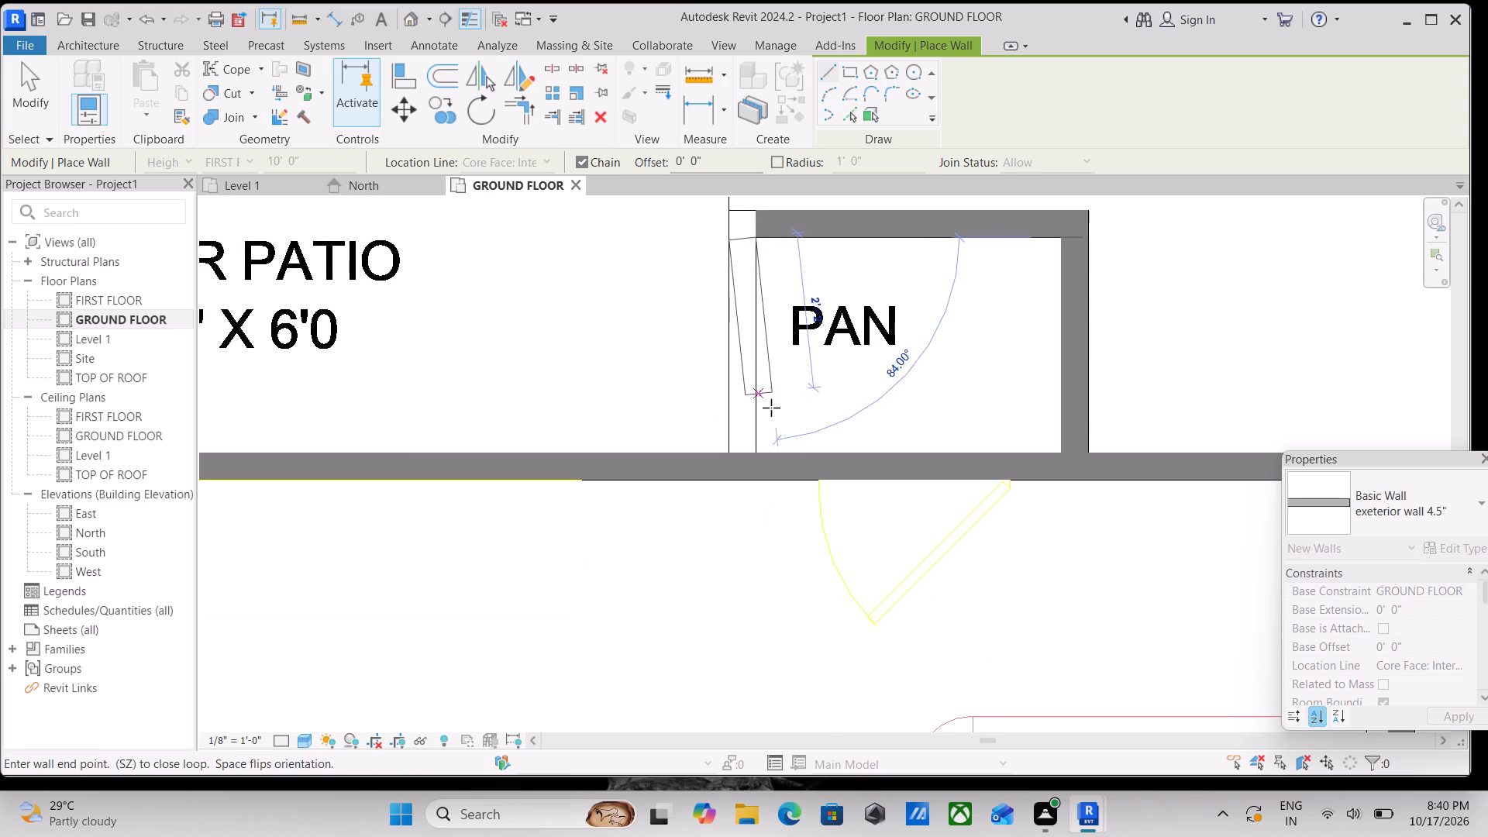
pyautogui.click(759, 449)
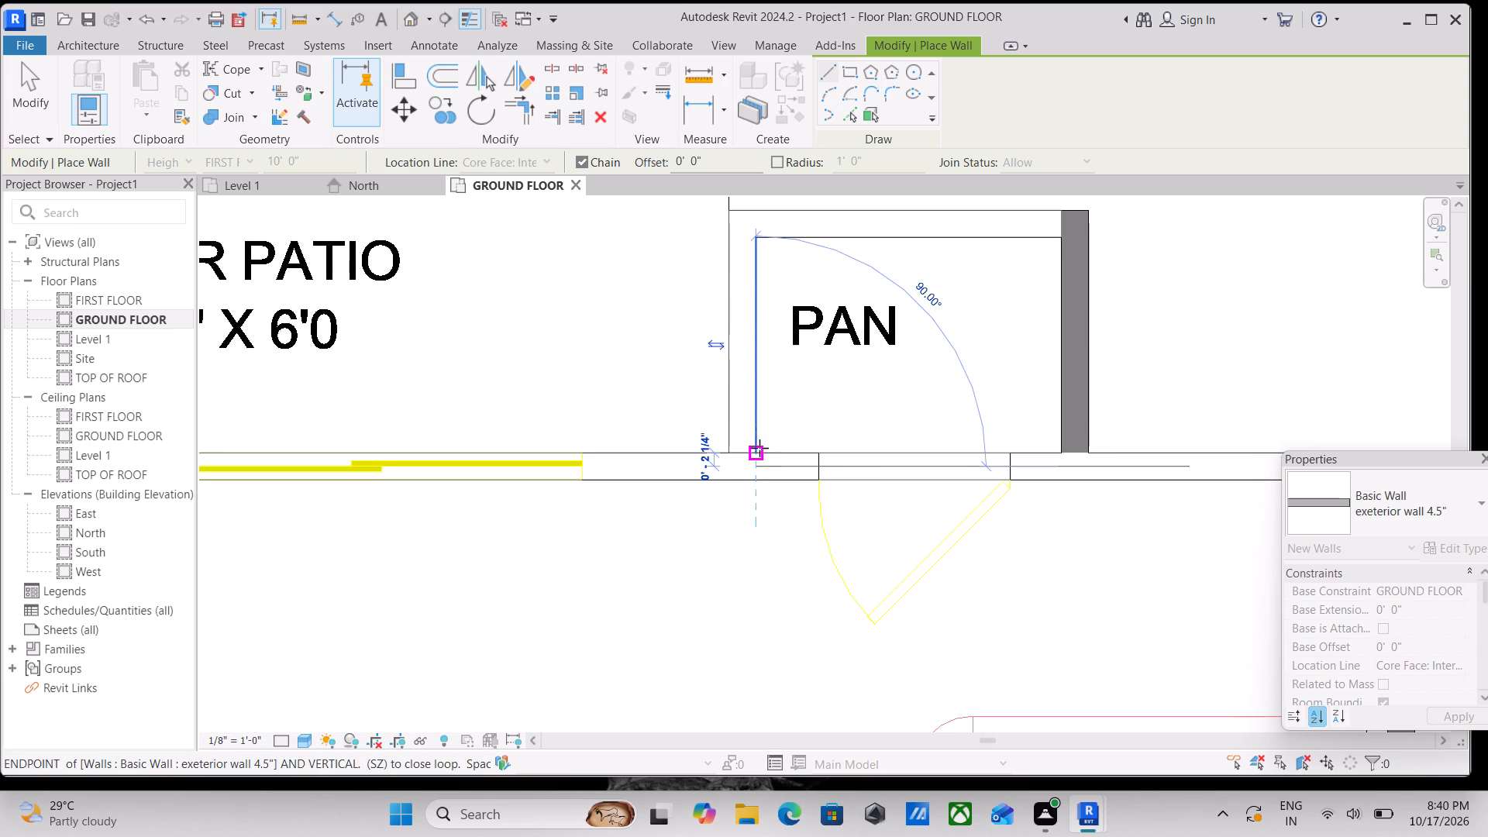
pyautogui.press('Escape')
pyautogui.scroll(-4, 759, 421)
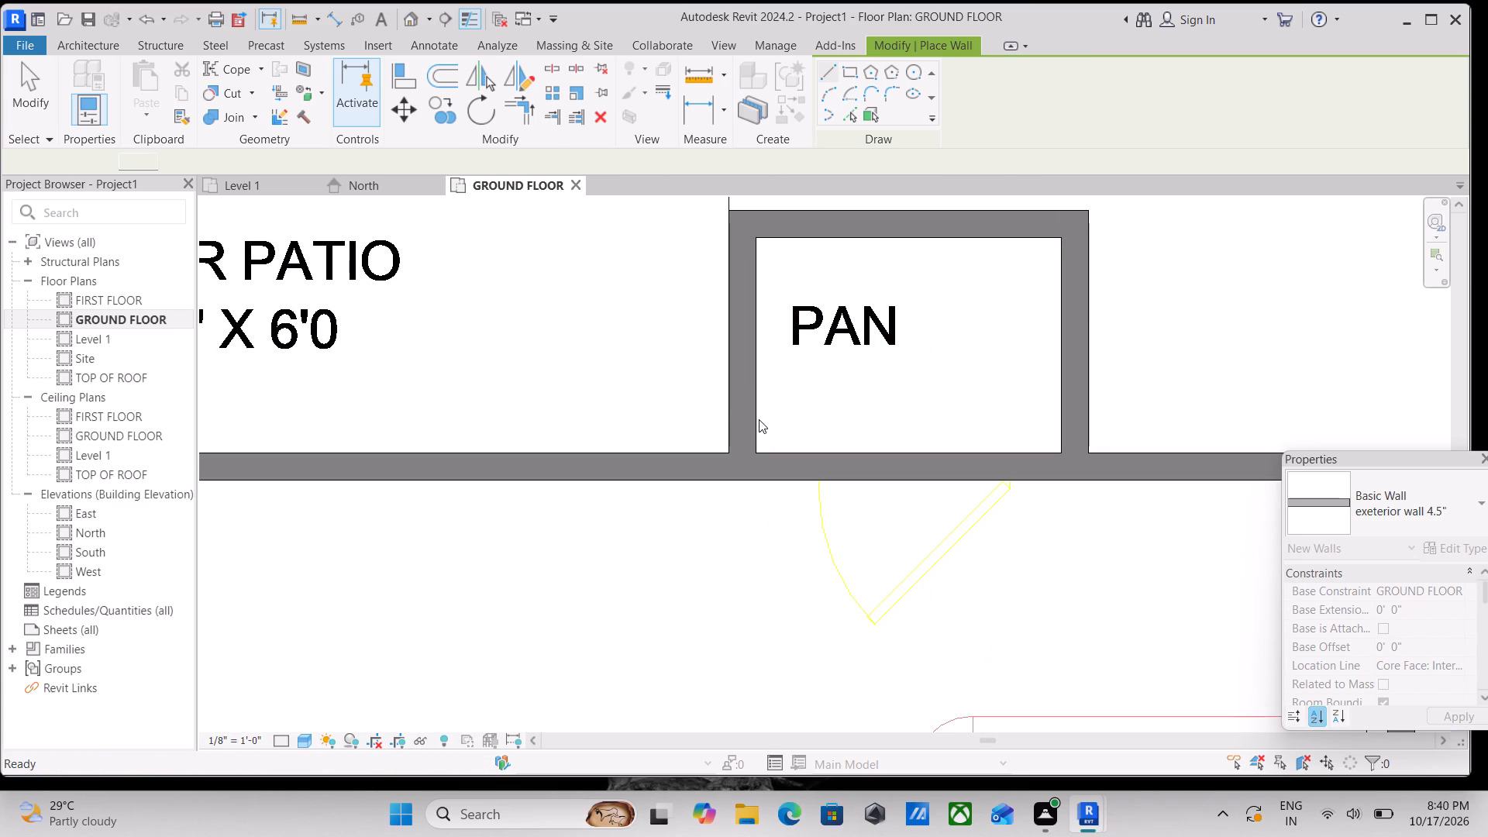
pyautogui.scroll(-8, 759, 419)
pyautogui.press('Escape')
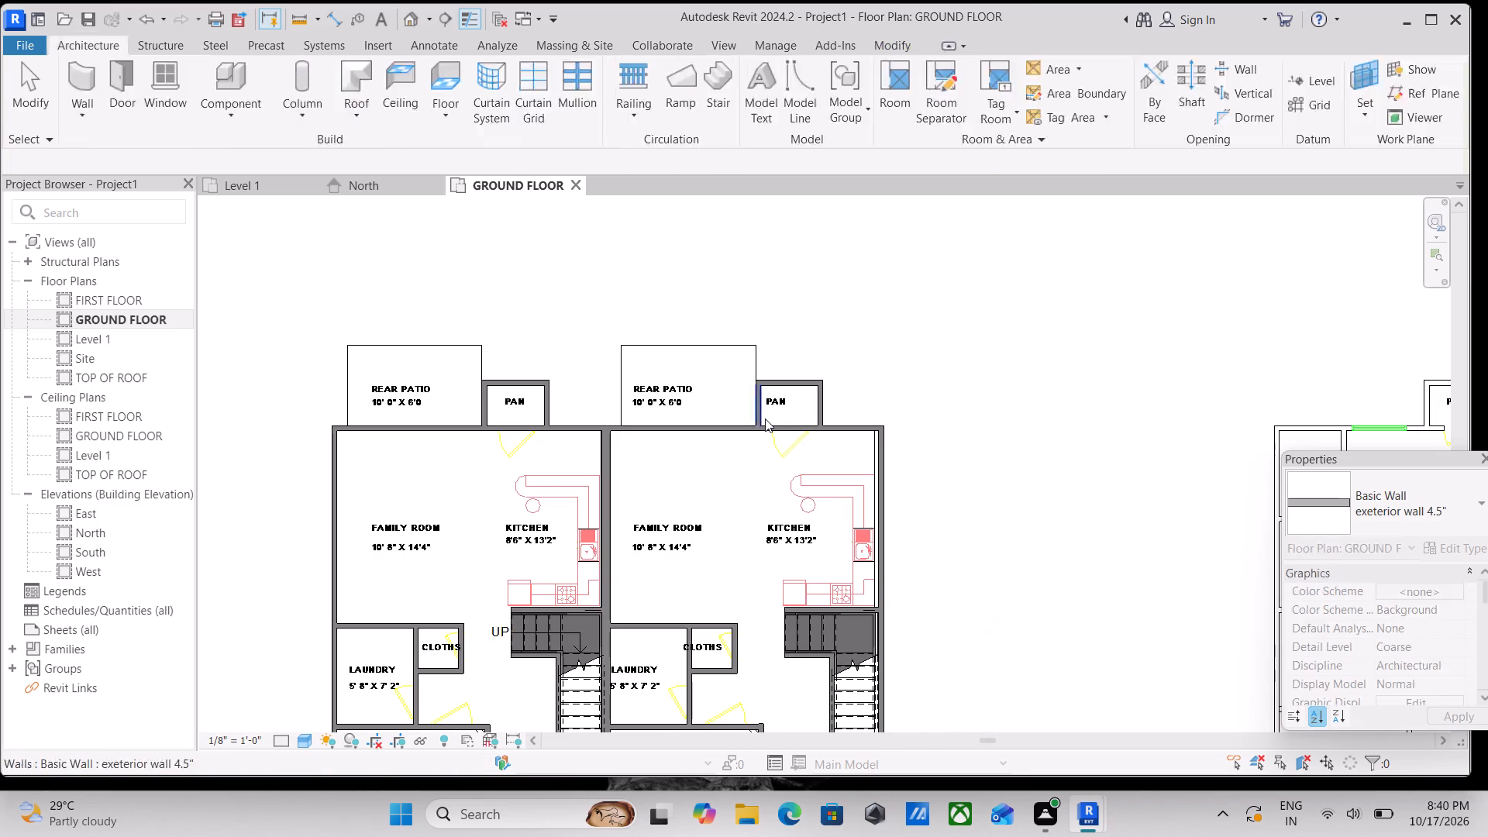
# Open the default 3D view and examine the walls and stairs of both ground-floor units from several sides.
pyautogui.scroll(-2, 592, 425)
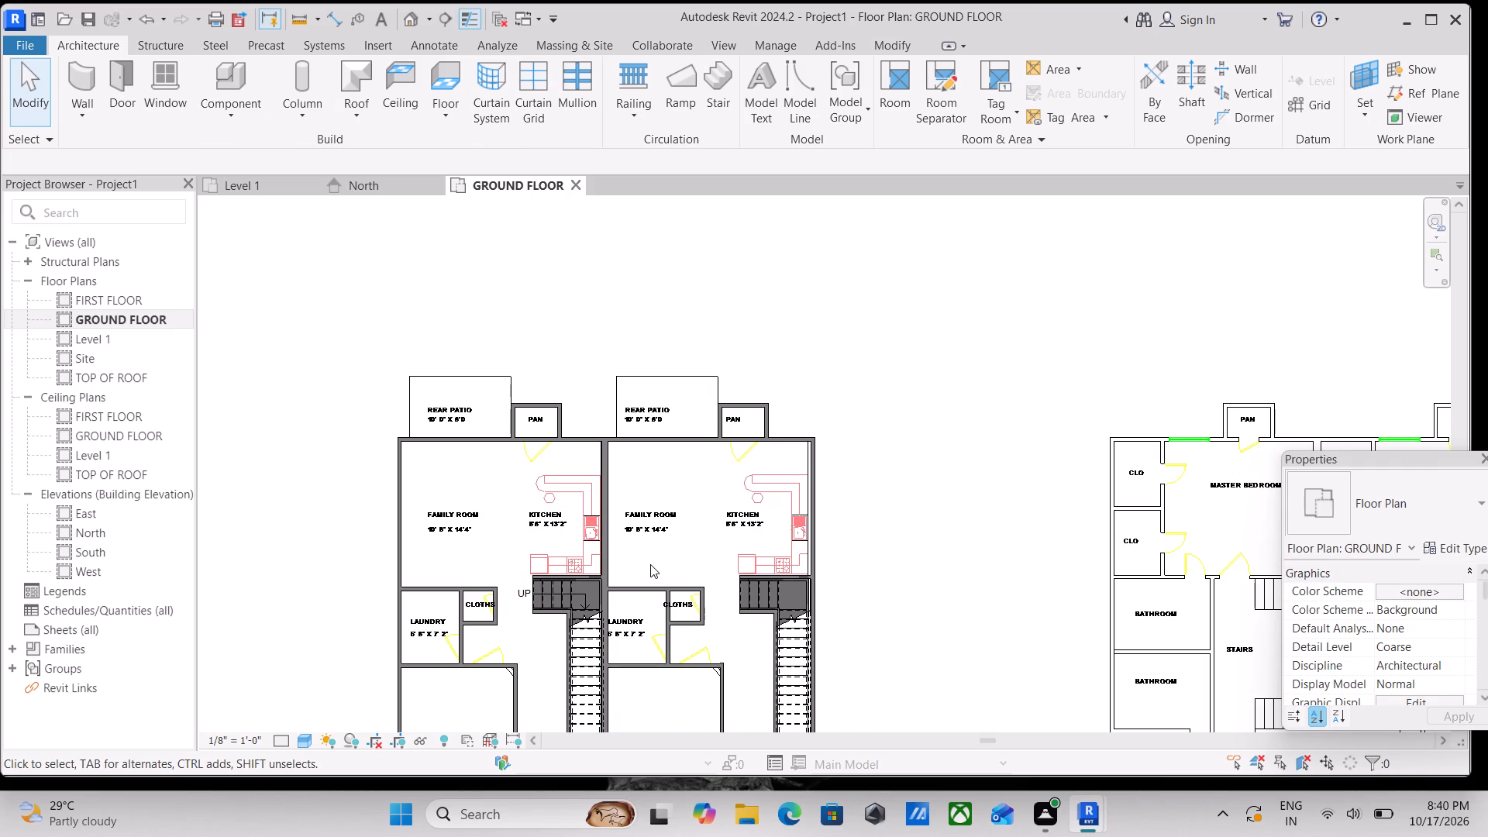
pyautogui.scroll(5, 425, 515)
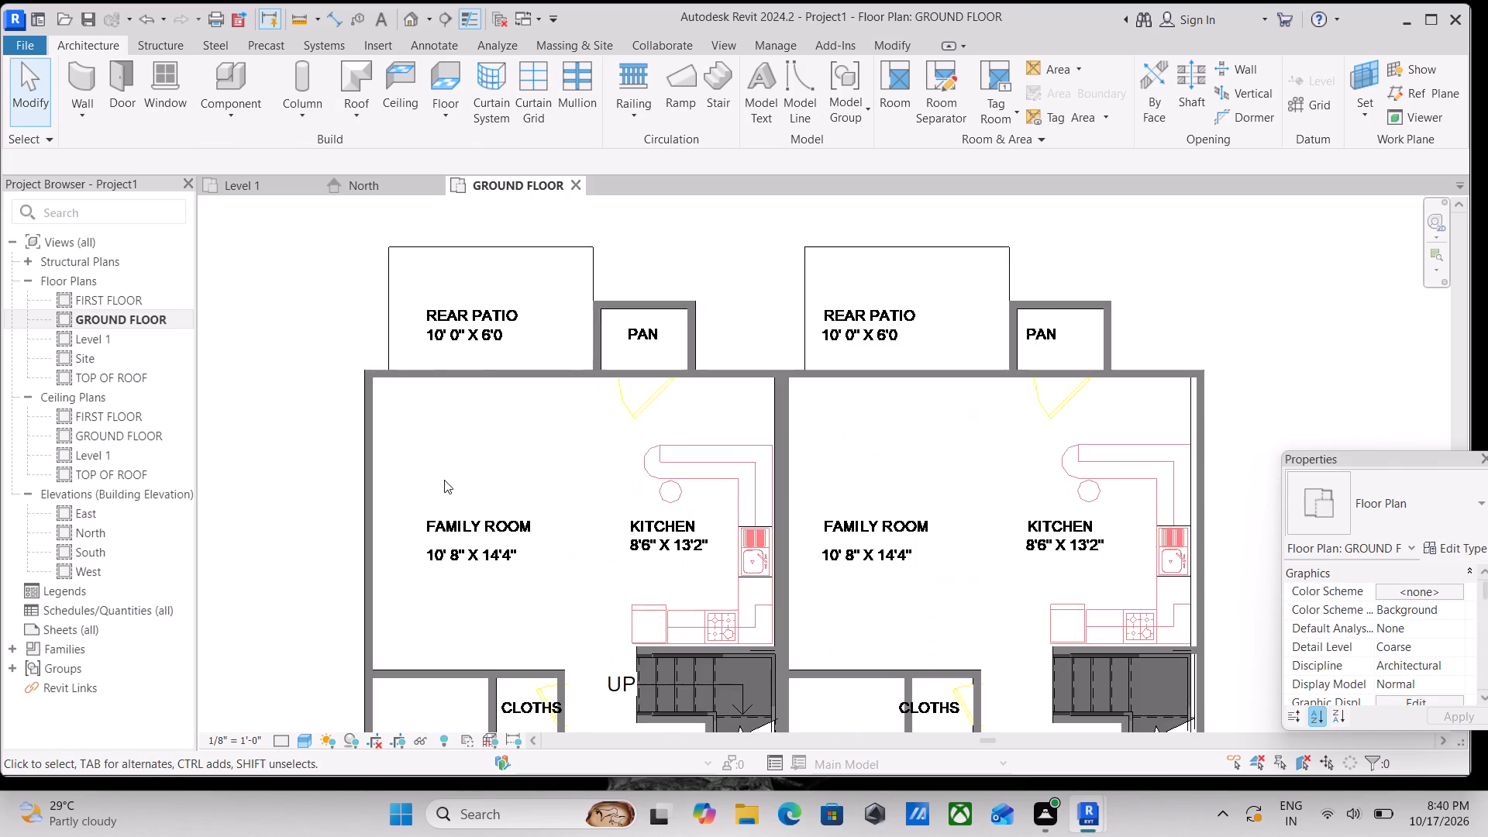
pyautogui.scroll(-2, 444, 480)
pyautogui.moveTo(444, 480); pyautogui.dragTo(577, 418, button='middle')
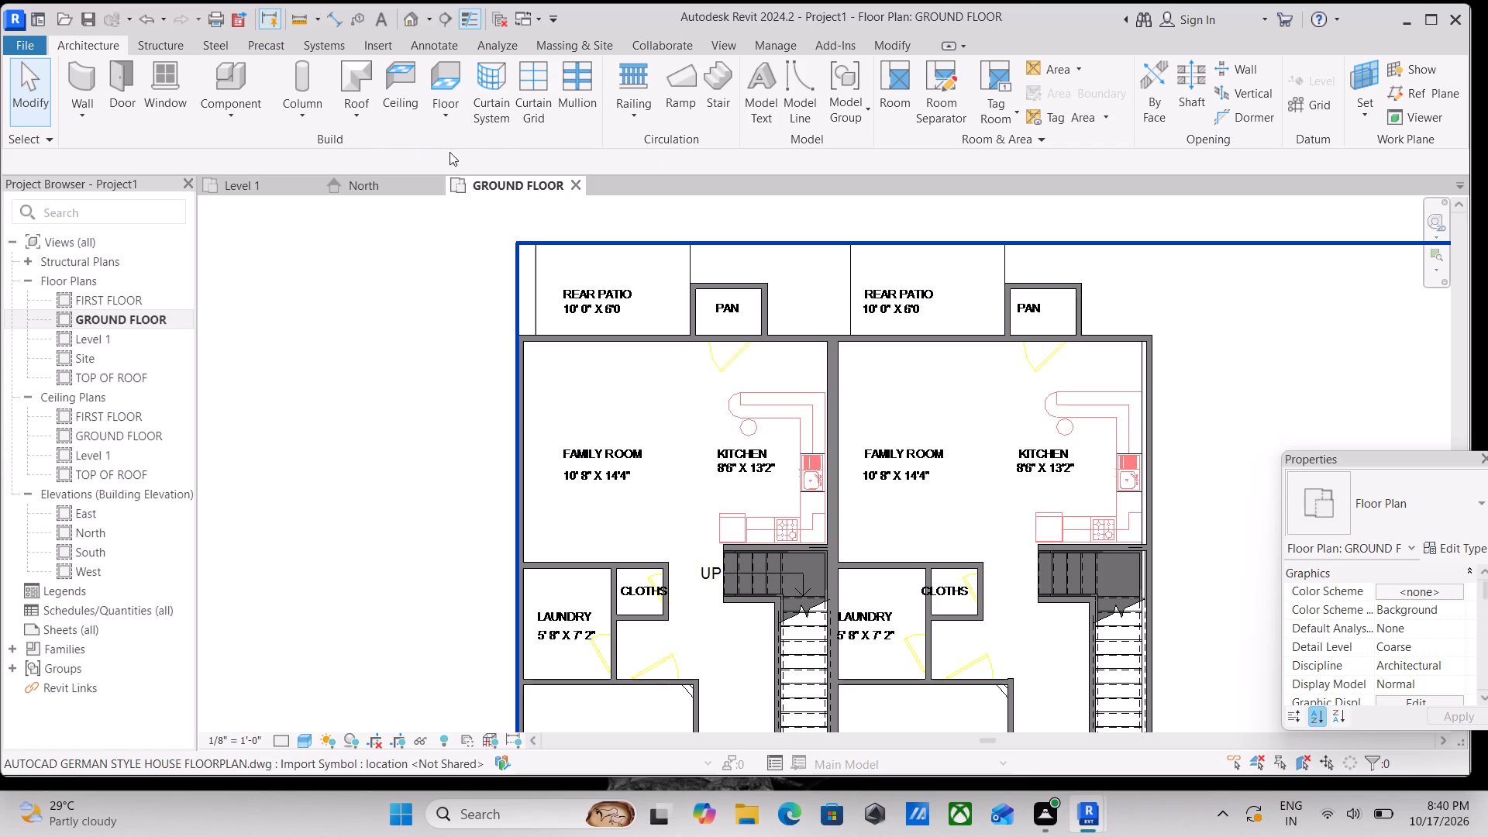
pyautogui.click(410, 12)
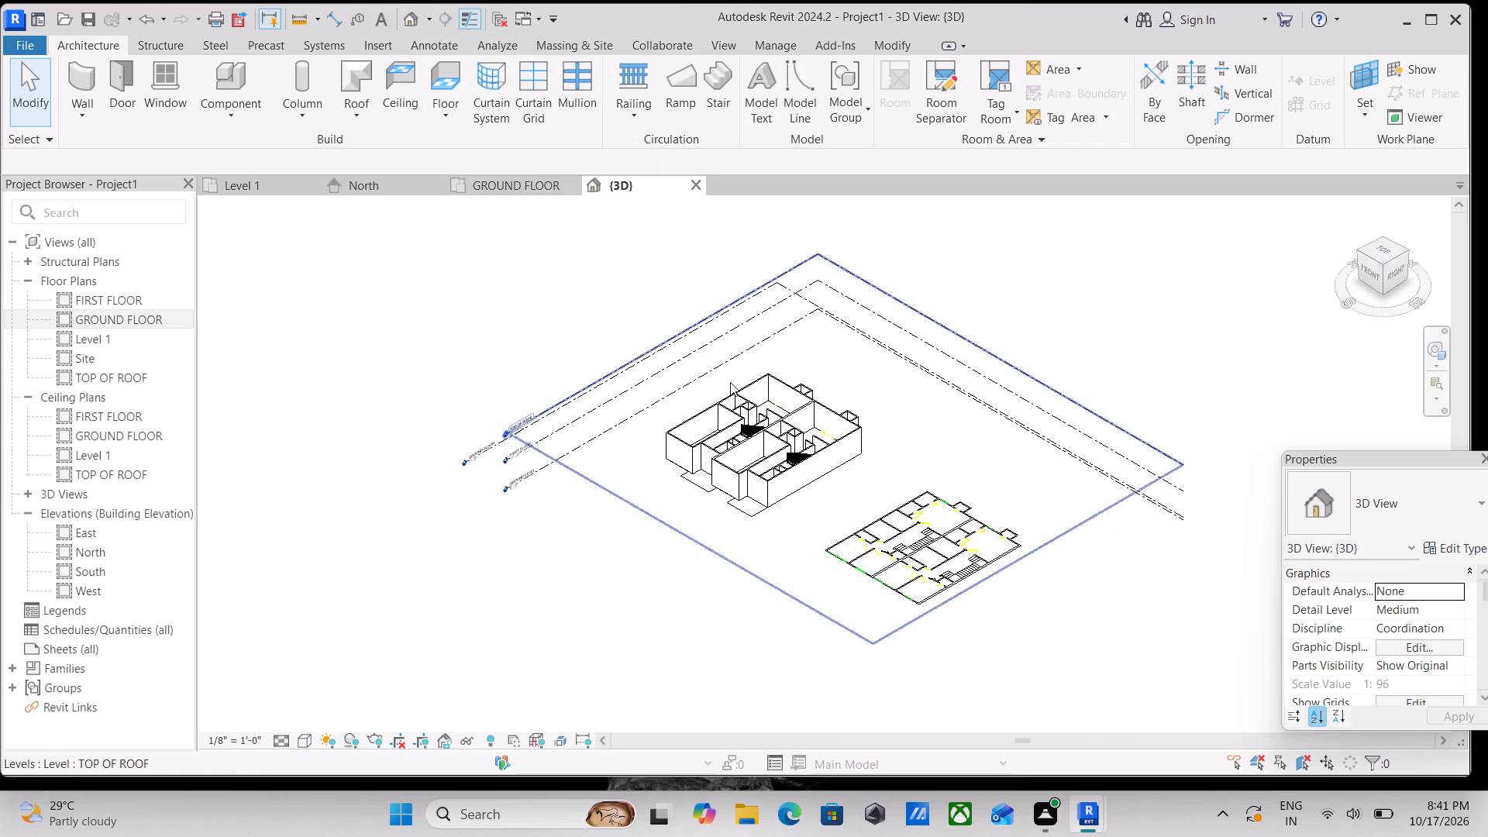
pyautogui.scroll(4, 735, 409)
pyautogui.scroll(1, 536, 481)
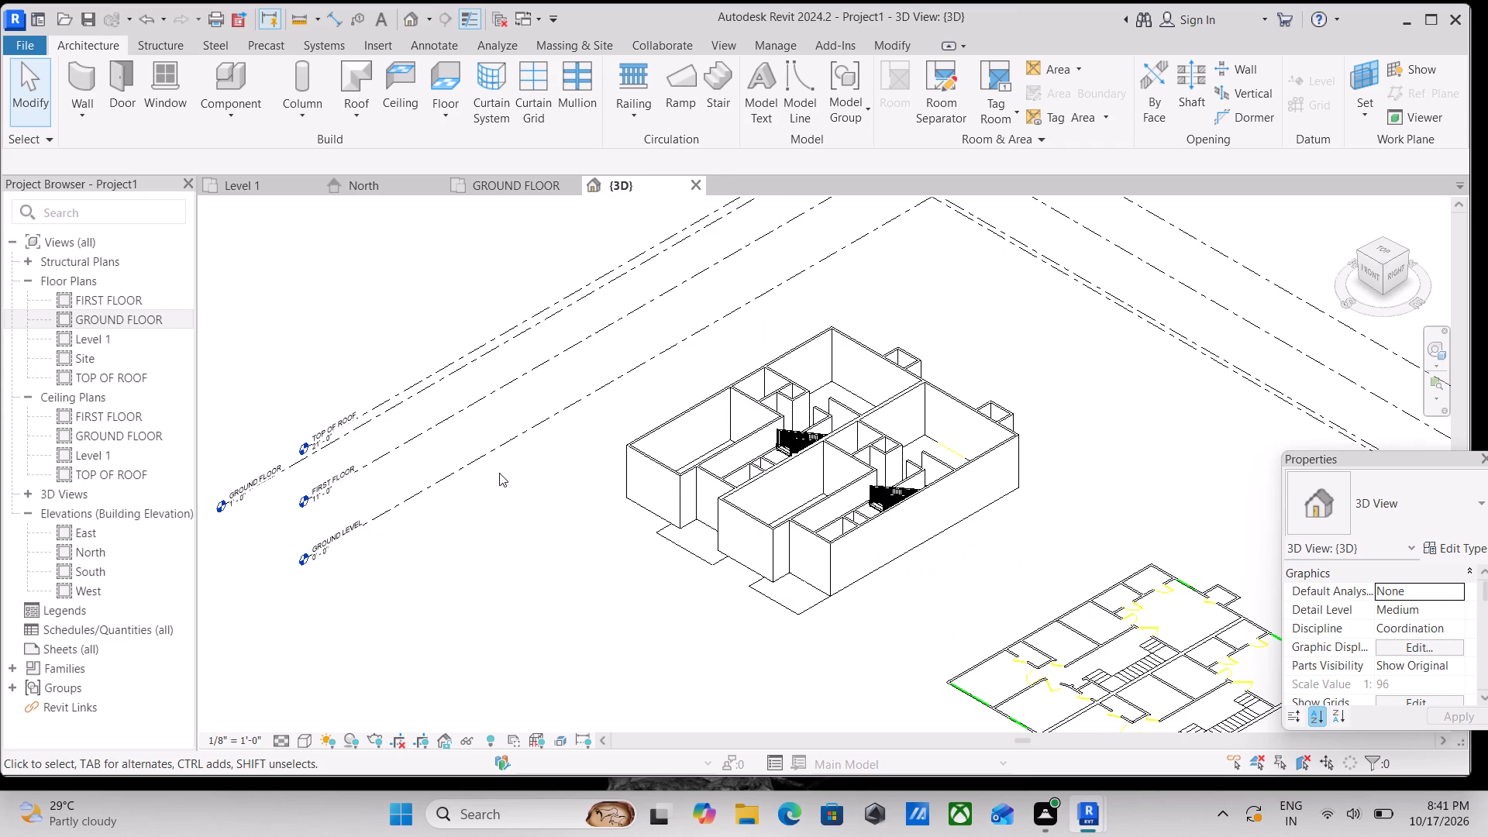
pyautogui.keyDown('shift'); pyautogui.moveTo(644, 491); pyautogui.dragTo(953, 440, button='middle'); pyautogui.keyUp('shift')
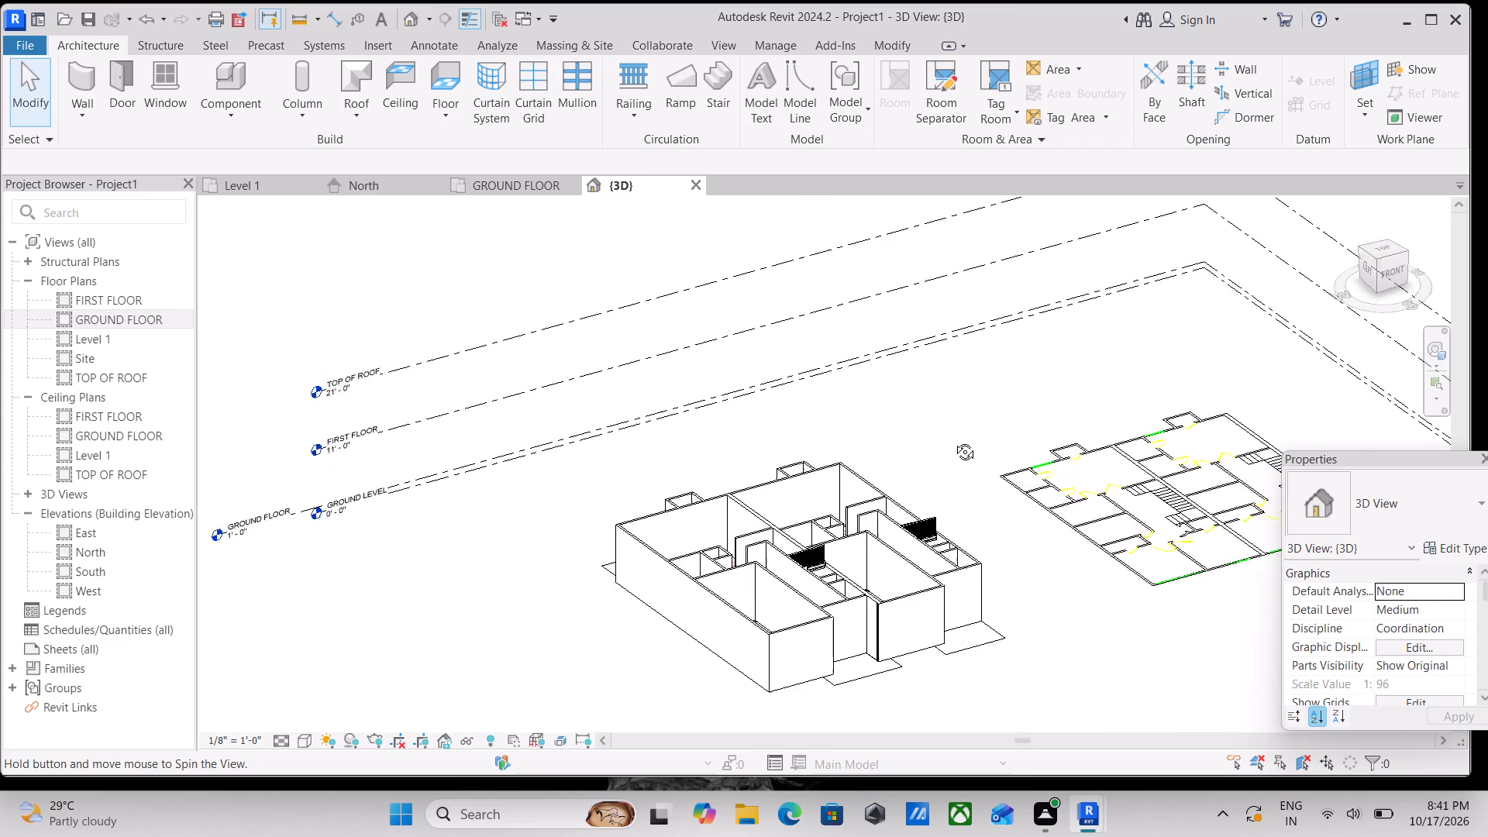
pyautogui.keyDown('shift'); pyautogui.moveTo(953, 440); pyautogui.dragTo(962, 442, button='middle'); pyautogui.keyUp('shift')
pyautogui.keyDown('shift'); pyautogui.moveTo(863, 763); pyautogui.dragTo(974, 518, button='middle'); pyautogui.keyUp('shift')
pyautogui.keyDown('shift'); pyautogui.moveTo(858, 632); pyautogui.dragTo(863, 624, button='middle'); pyautogui.keyUp('shift')
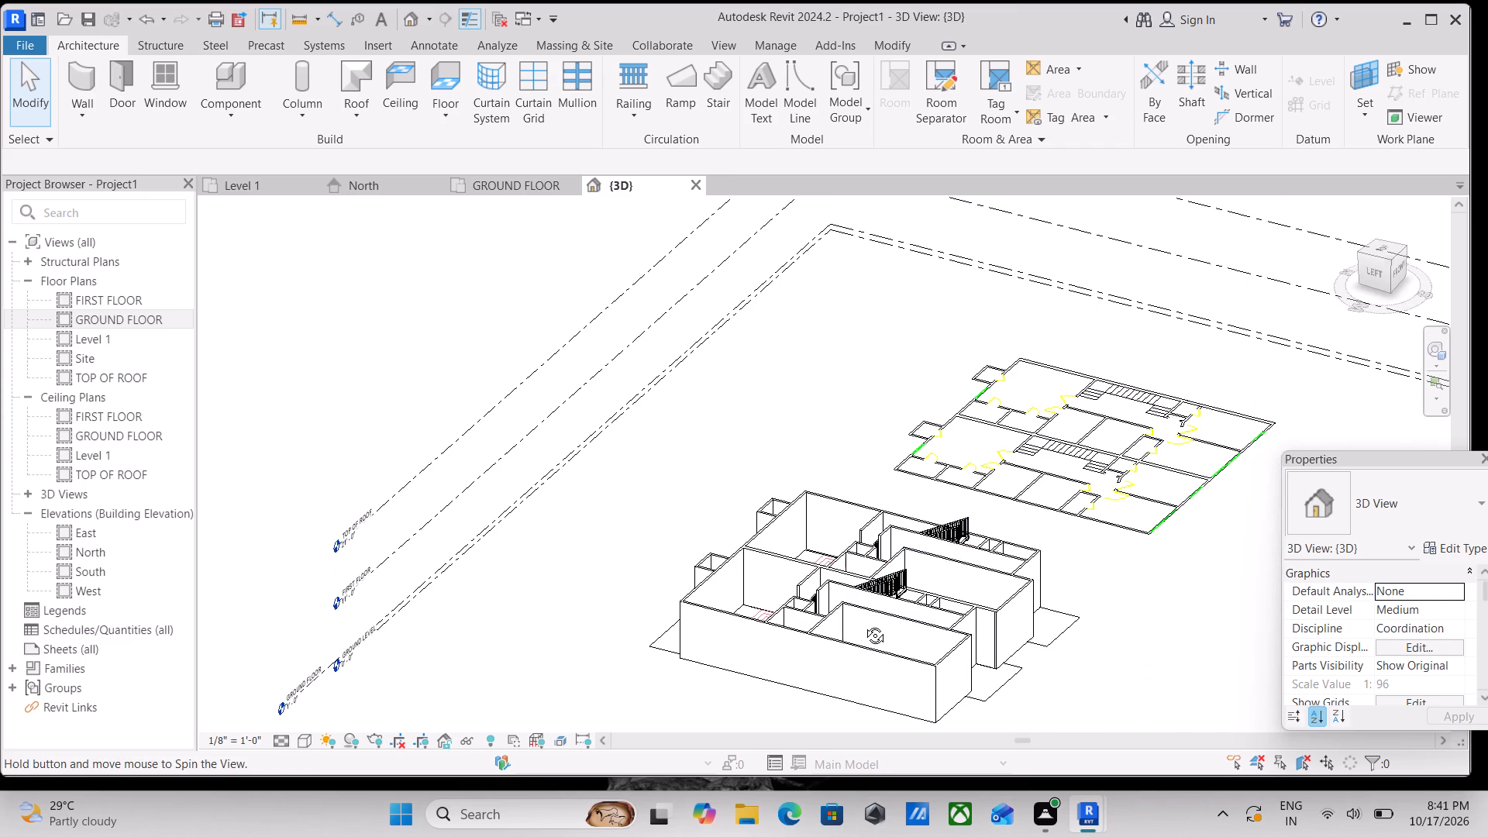
pyautogui.keyDown('shift'); pyautogui.moveTo(863, 624); pyautogui.dragTo(952, 565, button='middle'); pyautogui.keyUp('shift')
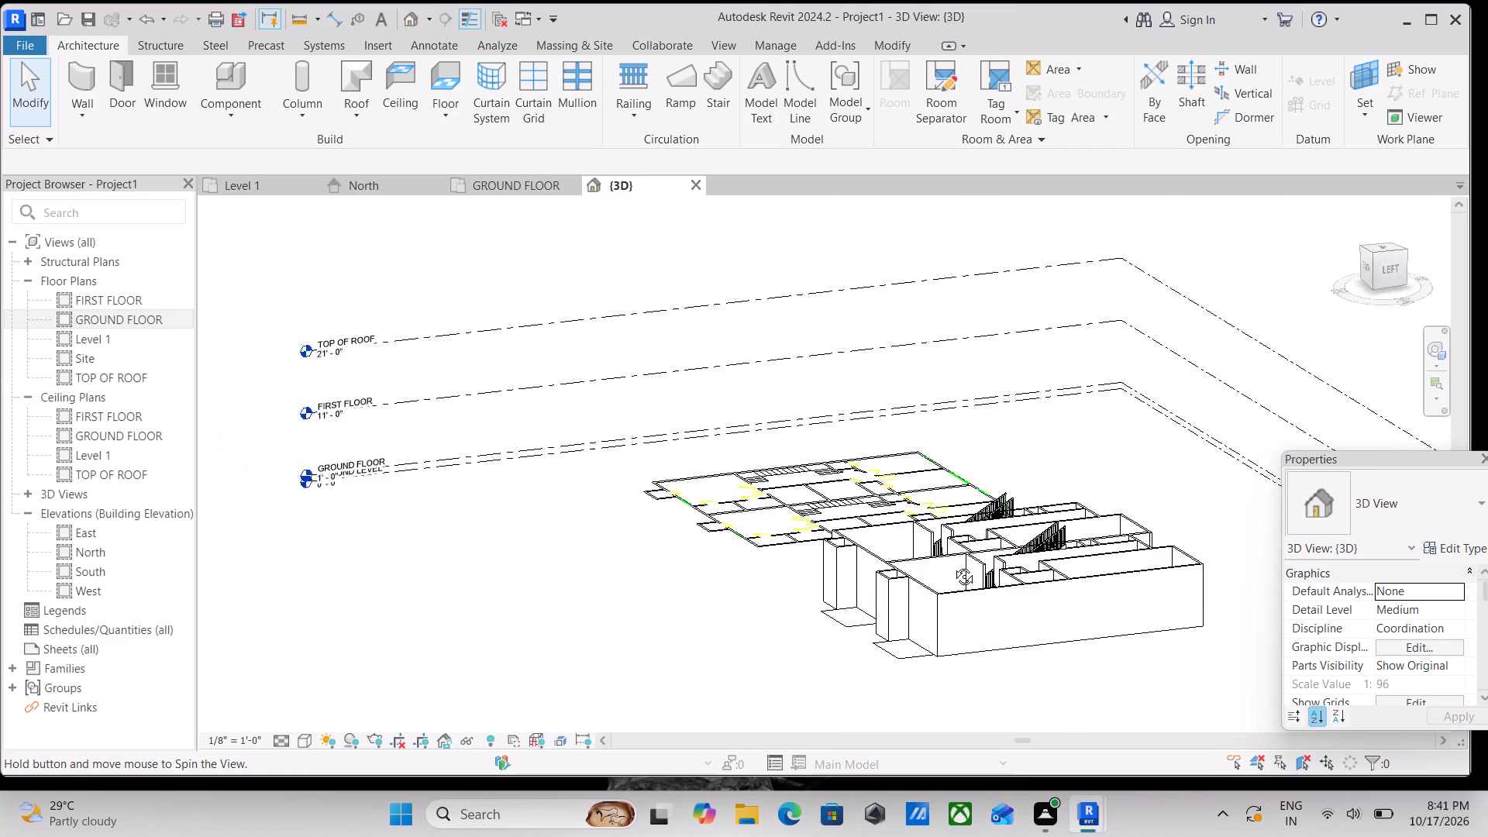
pyautogui.keyDown('shift'); pyautogui.moveTo(952, 565); pyautogui.dragTo(811, 587, button='middle'); pyautogui.keyUp('shift')
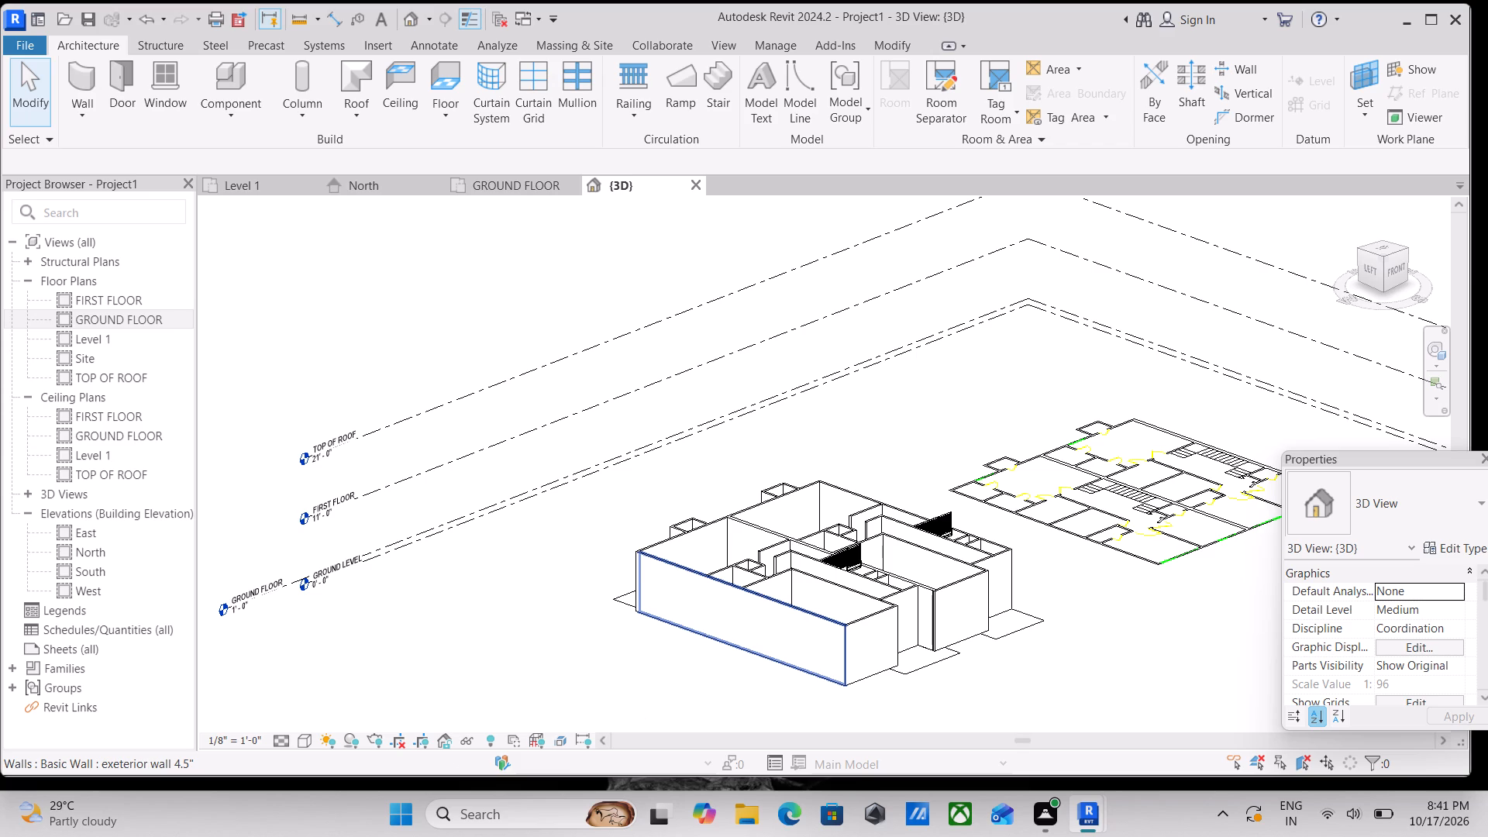
# Set the 3D view's visual style to Shaded.
pyautogui.click(299, 744)
pyautogui.click(329, 668)
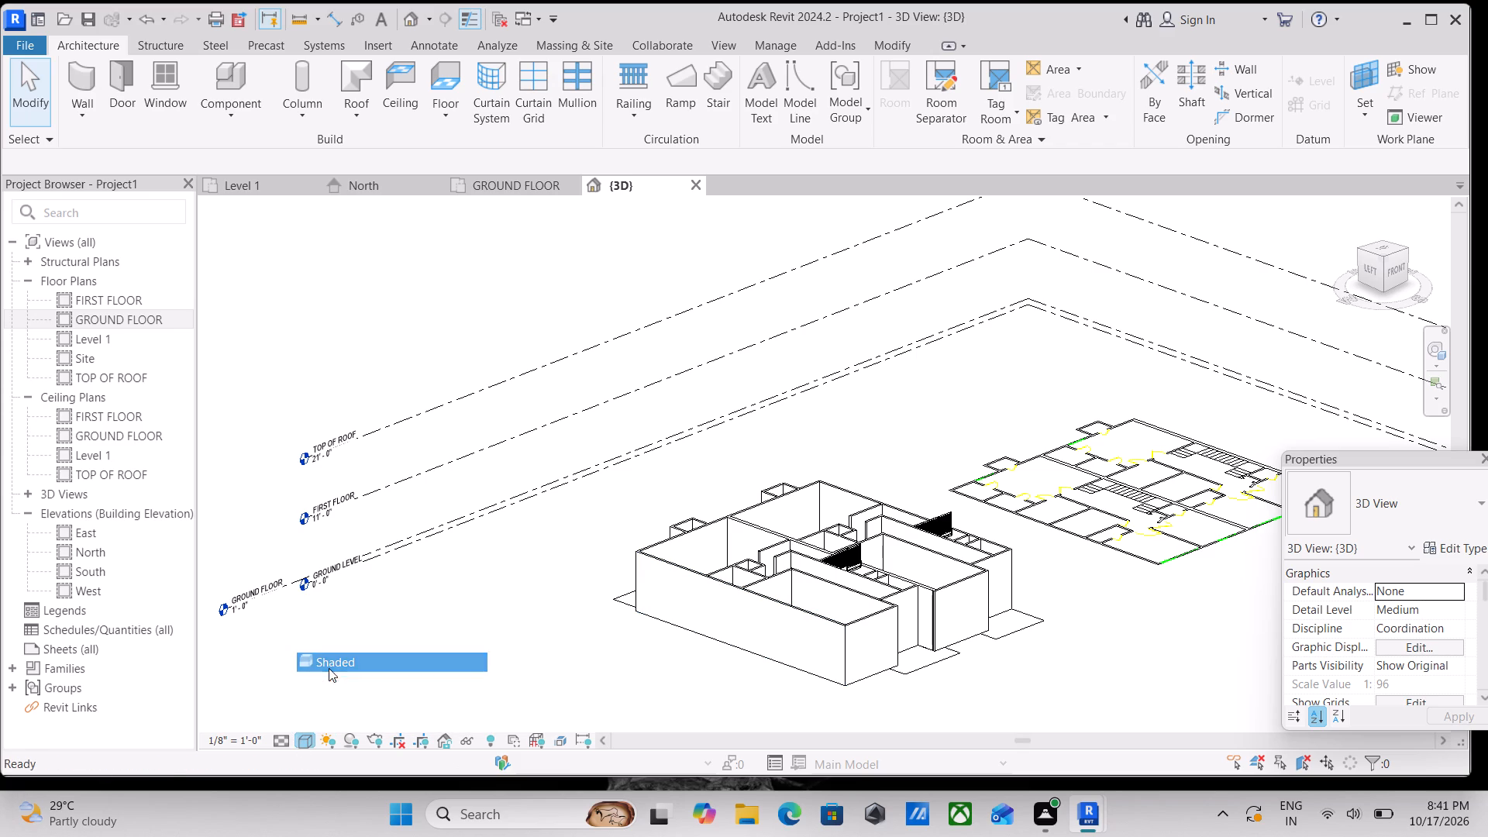
# Inspect the shaded model close up from the rear, side and front, checking the PAN enclosures, room walls and stair railings.
pyautogui.scroll(9, 840, 624)
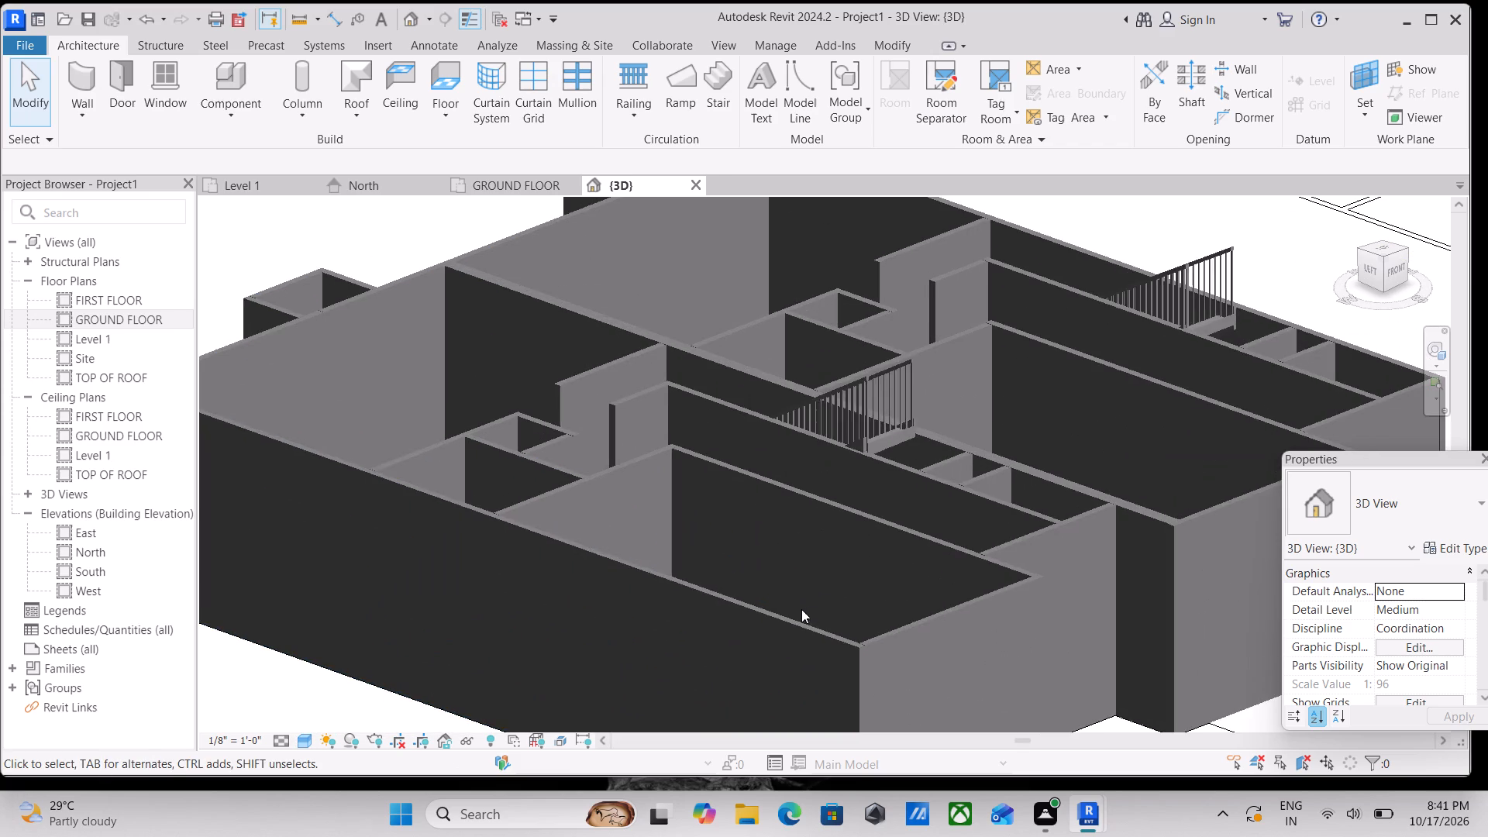
pyautogui.keyDown('shift'); pyautogui.moveTo(757, 614); pyautogui.dragTo(950, 528, button='middle'); pyautogui.keyUp('shift')
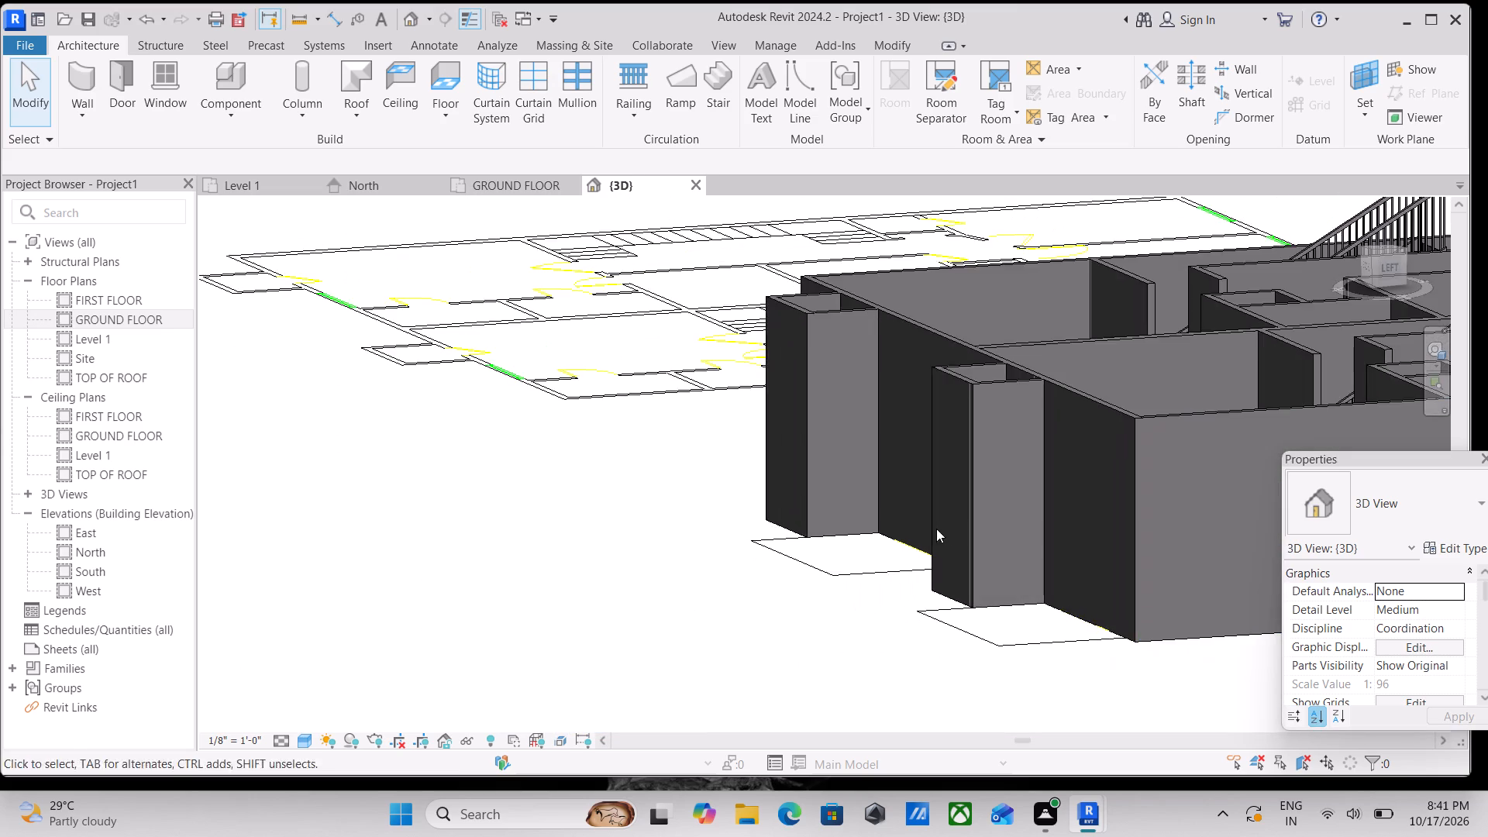
pyautogui.scroll(-1, 935, 529)
pyautogui.moveTo(935, 529); pyautogui.dragTo(580, 618, button='middle')
pyautogui.keyDown('shift'); pyautogui.moveTo(846, 621); pyautogui.dragTo(963, 544, button='middle'); pyautogui.keyUp('shift')
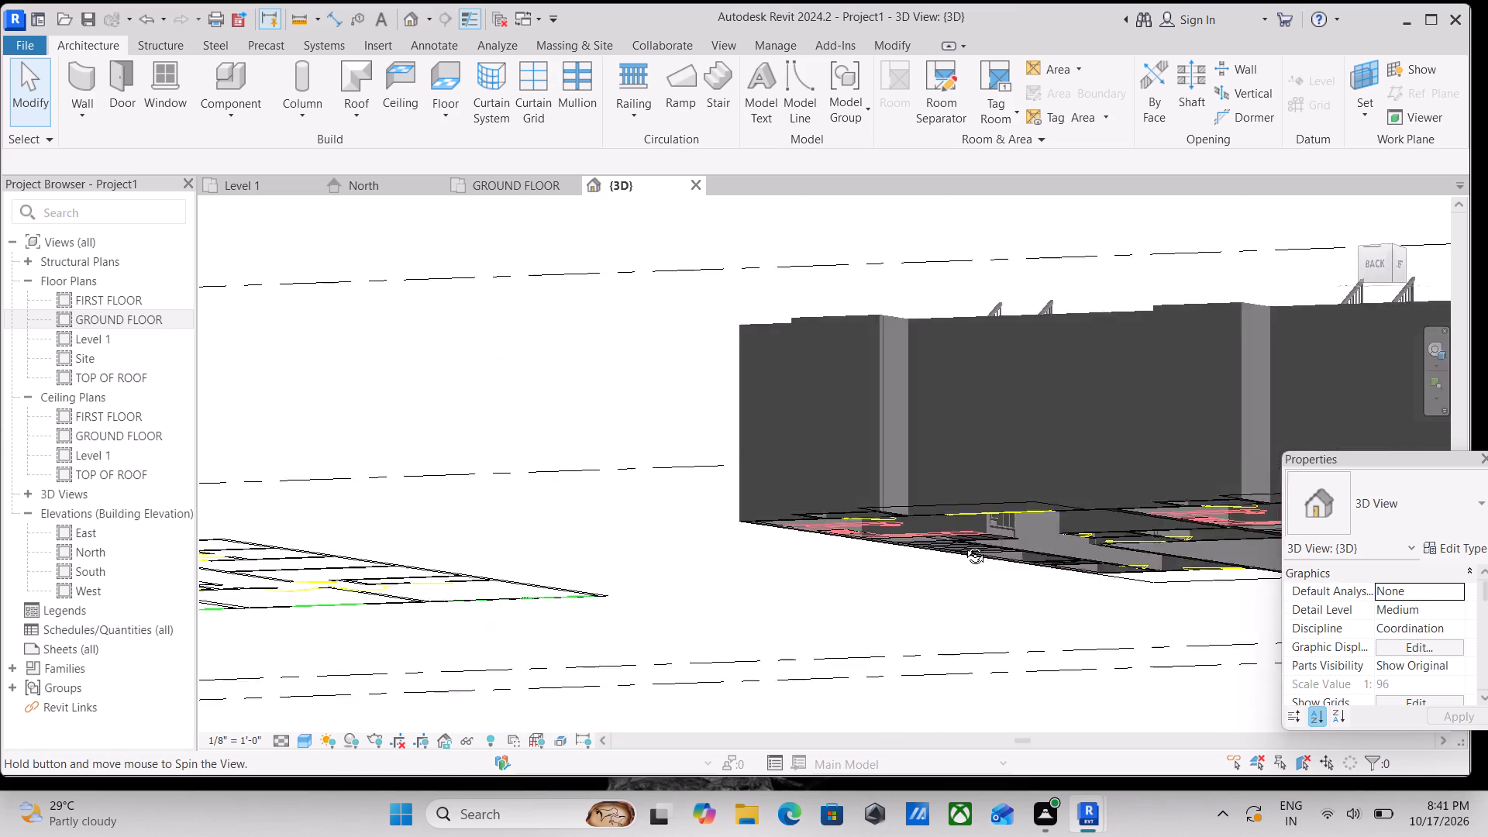
pyautogui.keyDown('shift'); pyautogui.moveTo(963, 544); pyautogui.dragTo(687, 769, button='middle'); pyautogui.keyUp('shift')
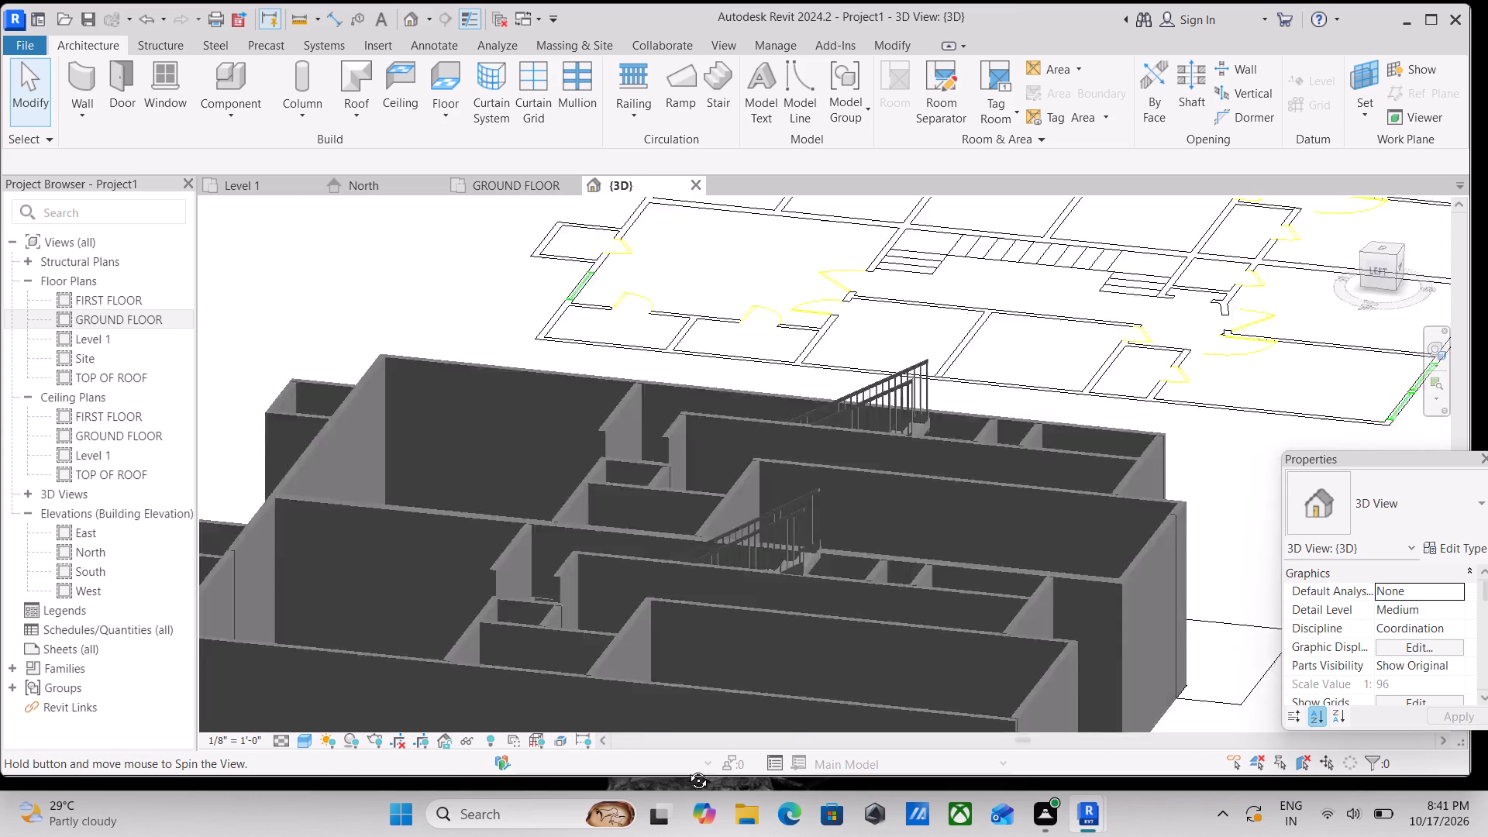
pyautogui.keyDown('shift'); pyautogui.moveTo(687, 769); pyautogui.dragTo(562, 836, button='middle'); pyautogui.keyUp('shift')
pyautogui.keyDown('shift'); pyautogui.moveTo(575, 676); pyautogui.dragTo(439, 707, button='middle'); pyautogui.keyUp('shift')
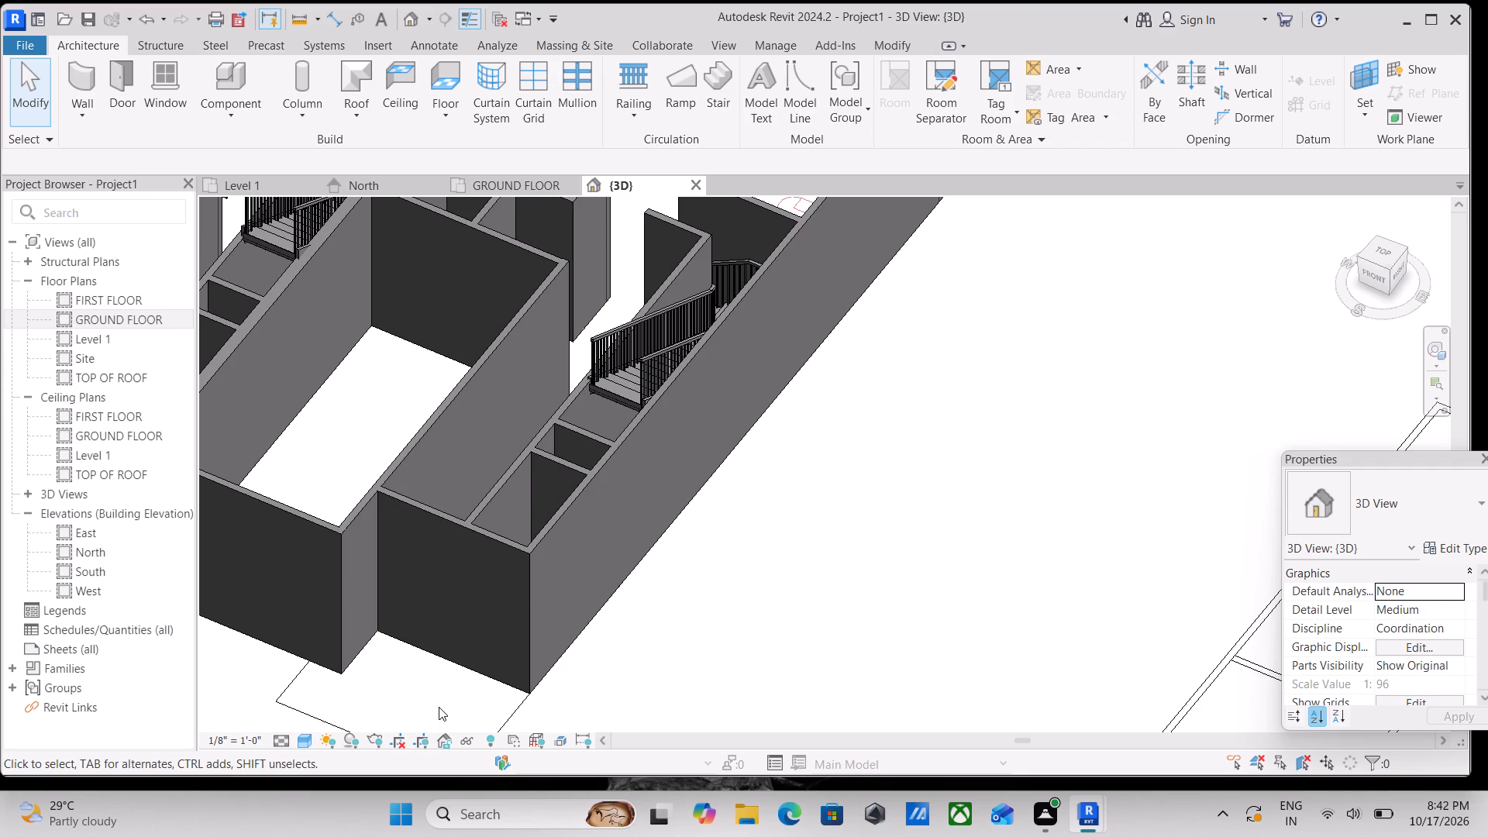
pyautogui.scroll(2, 509, 661)
pyautogui.scroll(-1, 509, 661)
# Check the building from the right side, from the rear corner and from the top against the CAD plan.
pyautogui.click(1400, 270)
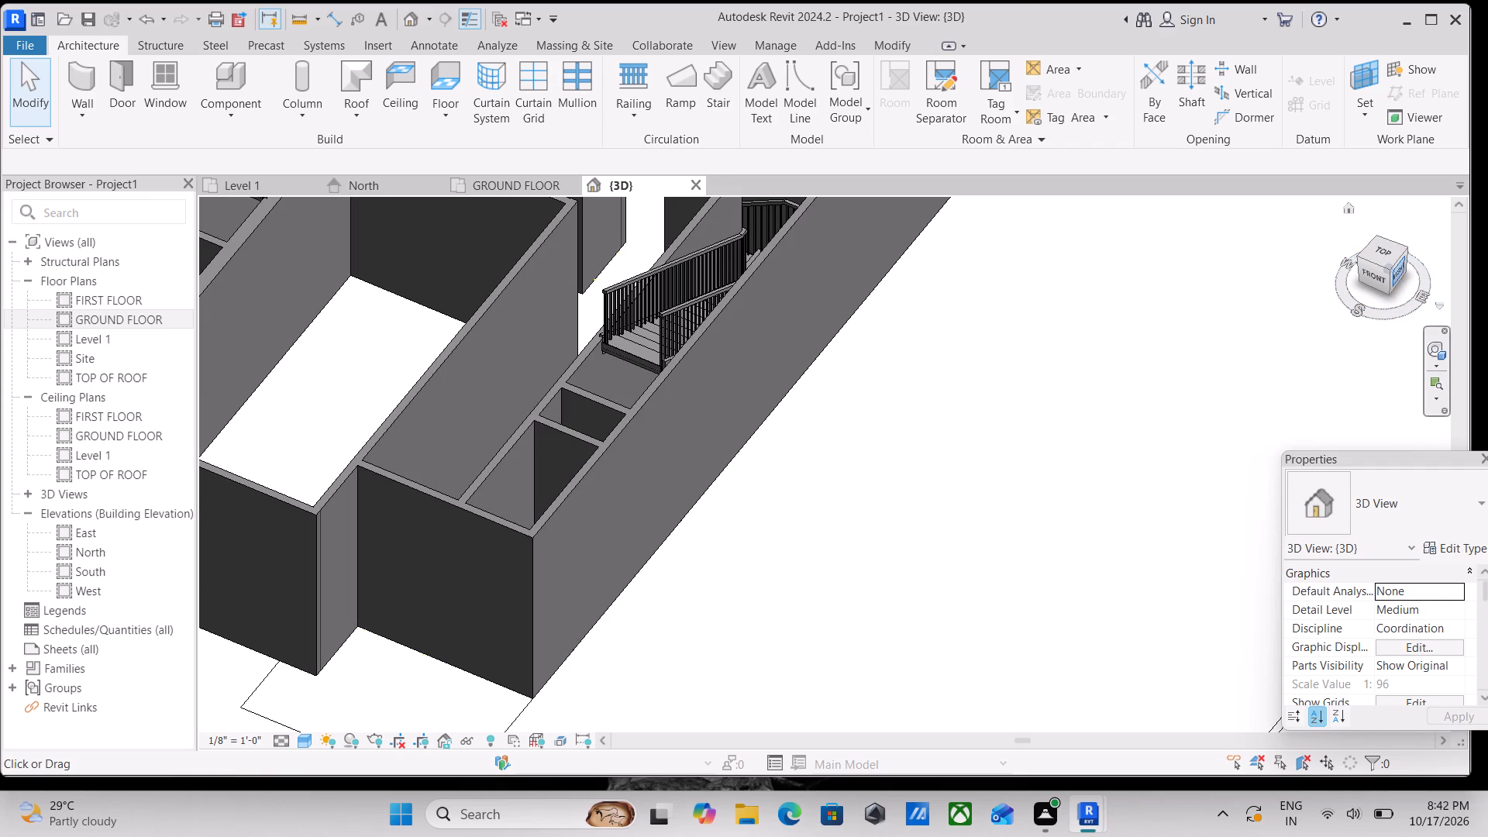
pyautogui.scroll(3, 980, 487)
pyautogui.scroll(1, 844, 495)
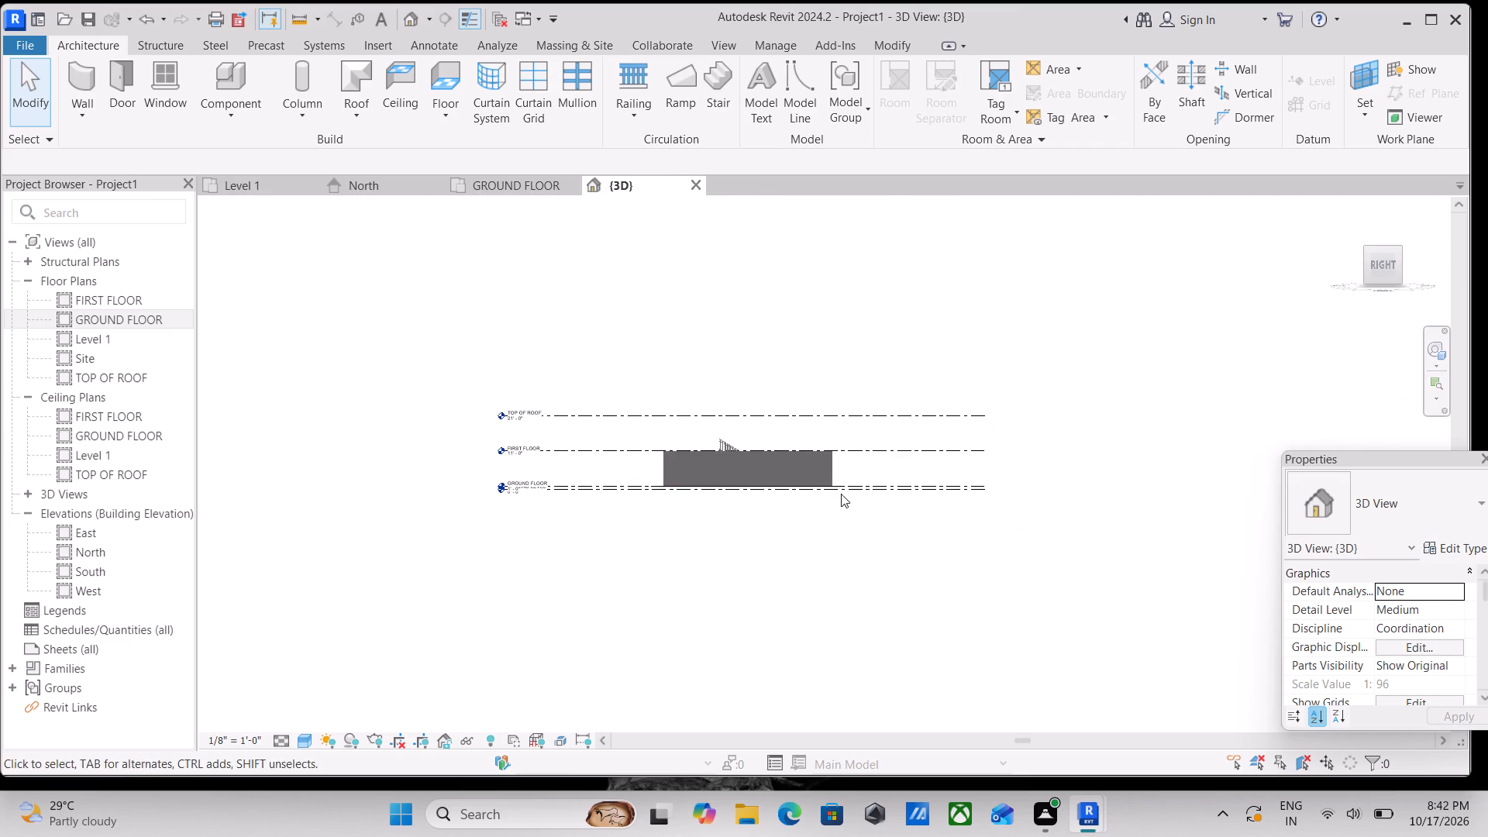
pyautogui.scroll(1, 841, 494)
pyautogui.click(1400, 253)
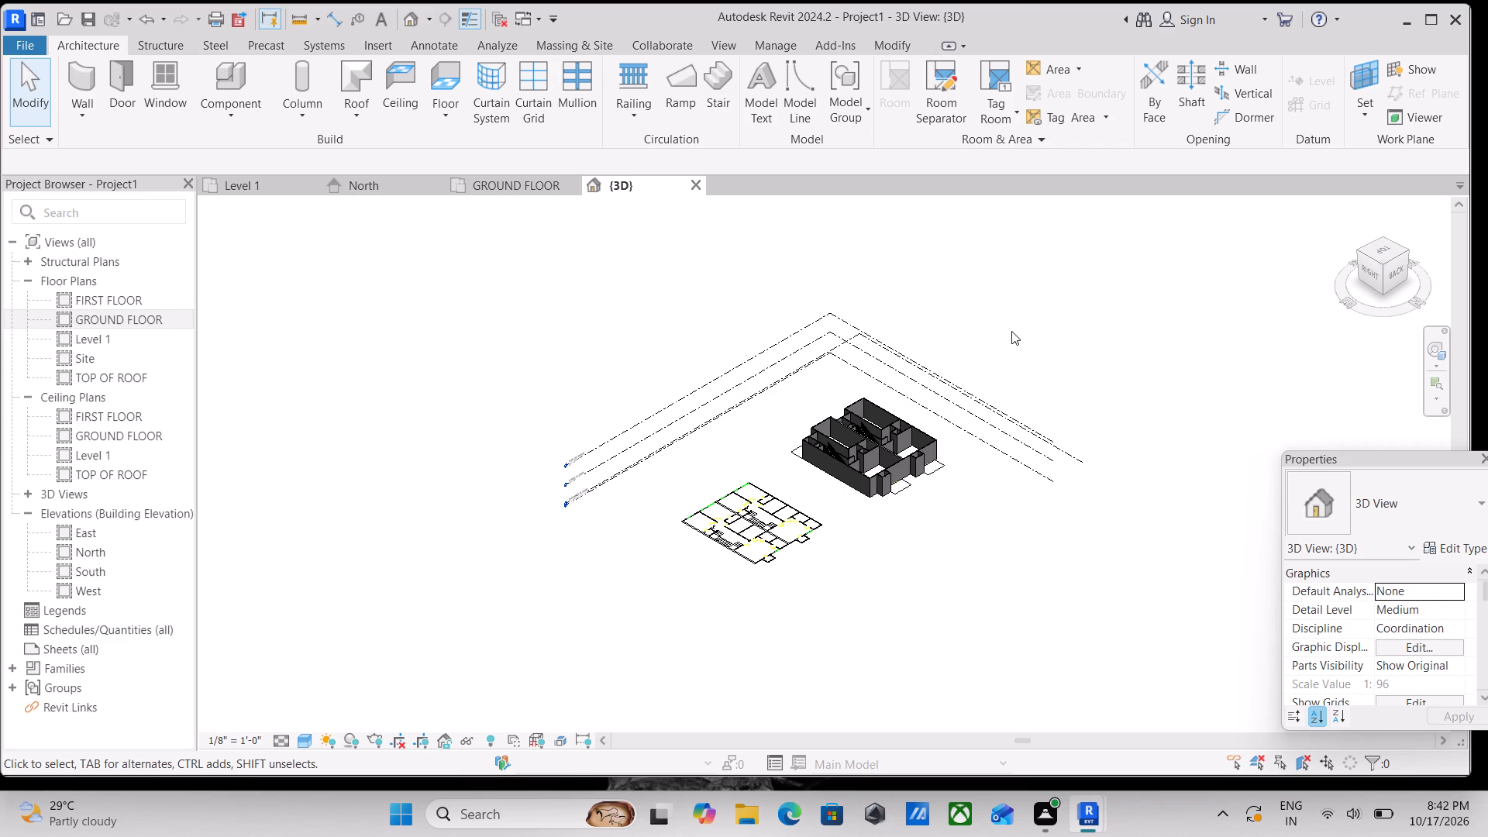
pyautogui.scroll(1, 1011, 308)
pyautogui.scroll(11, 888, 473)
pyautogui.scroll(-4, 1130, 401)
pyautogui.moveTo(1007, 414); pyautogui.dragTo(1004, 419, button='middle')
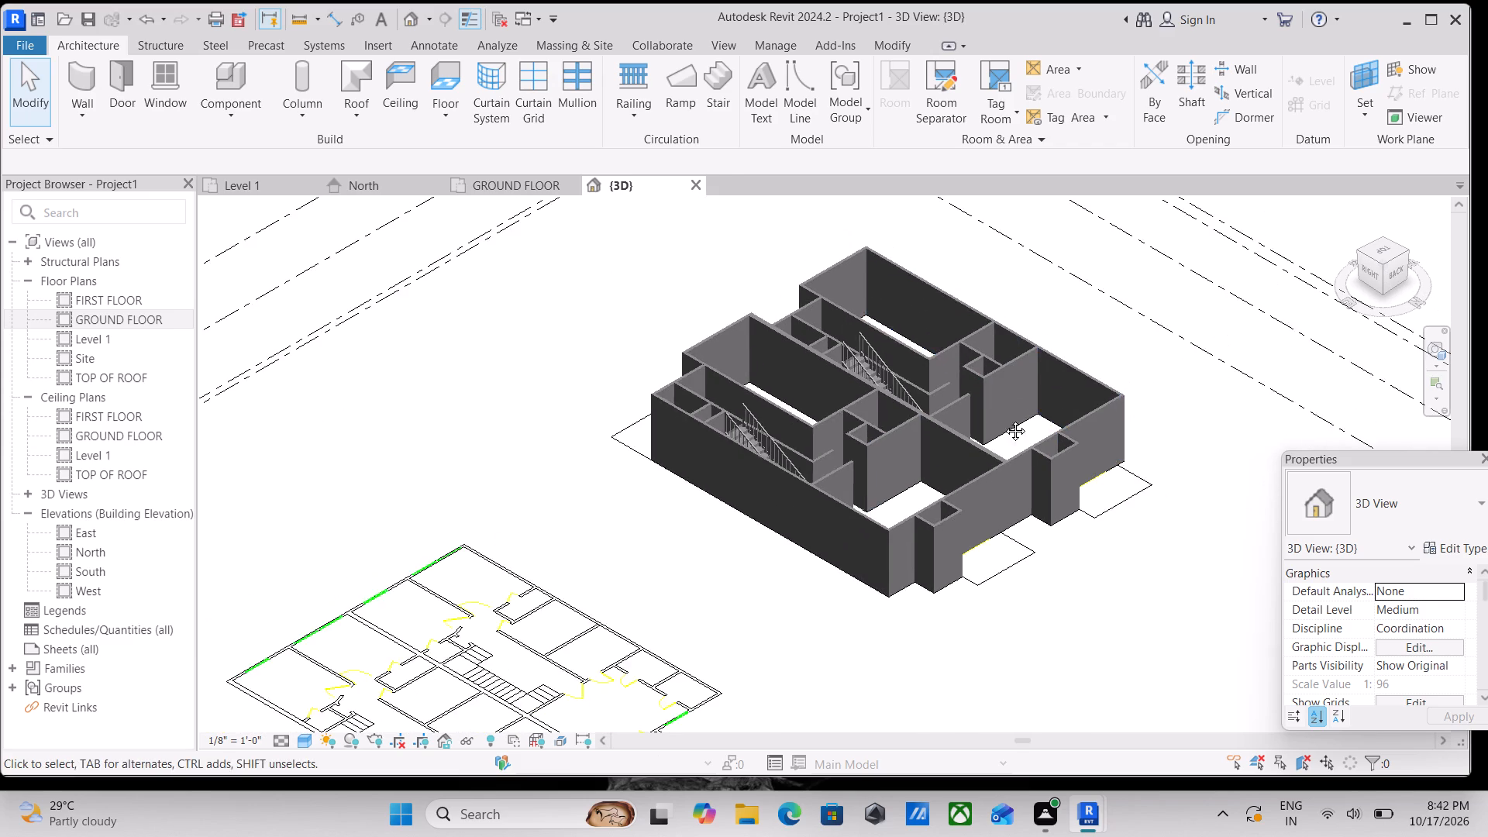
pyautogui.moveTo(1004, 419); pyautogui.dragTo(981, 480, button='middle')
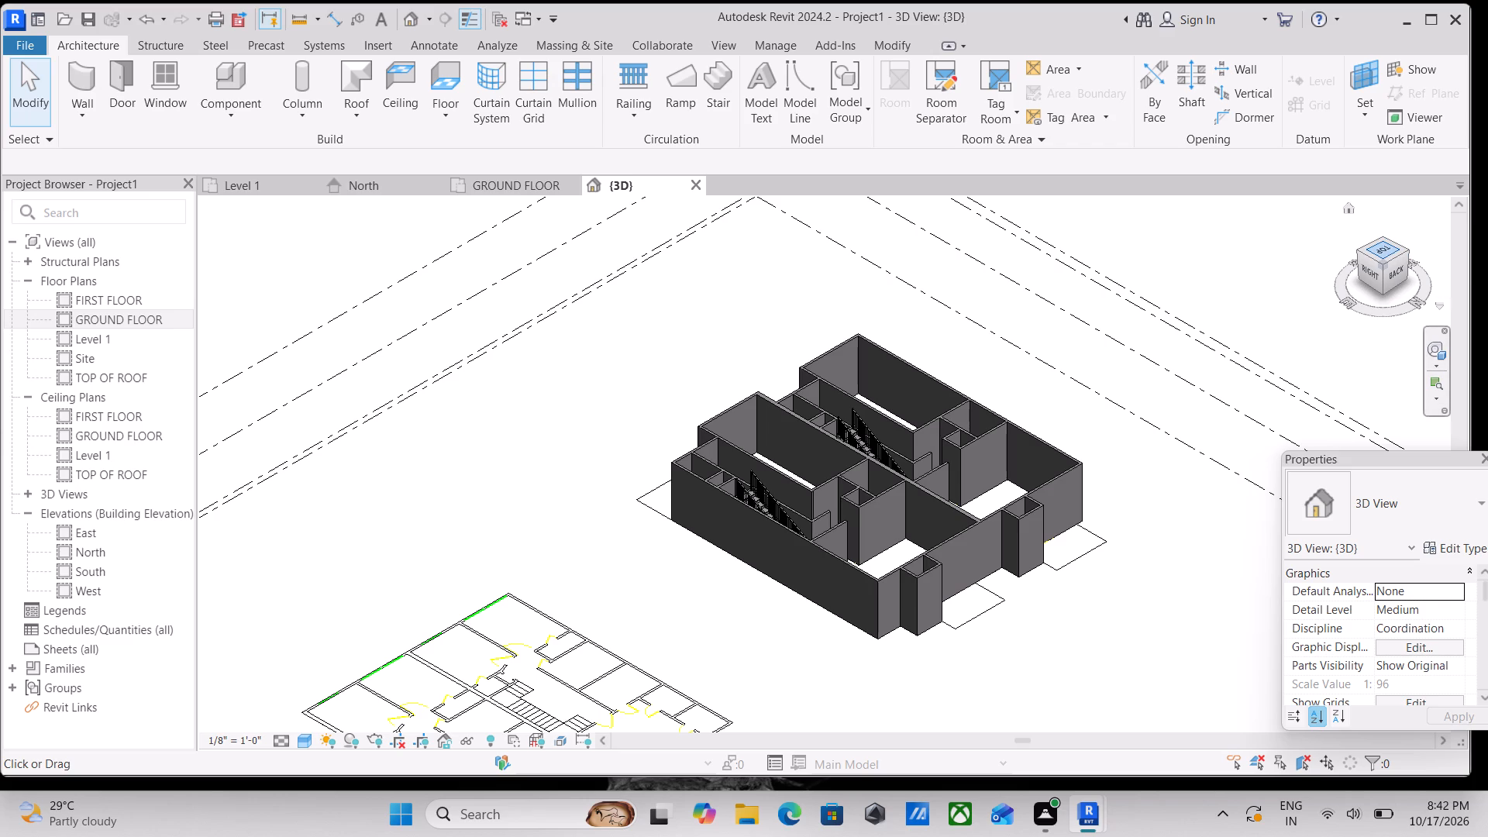
pyautogui.click(1379, 255)
pyautogui.scroll(4, 1055, 485)
pyautogui.scroll(5, 932, 429)
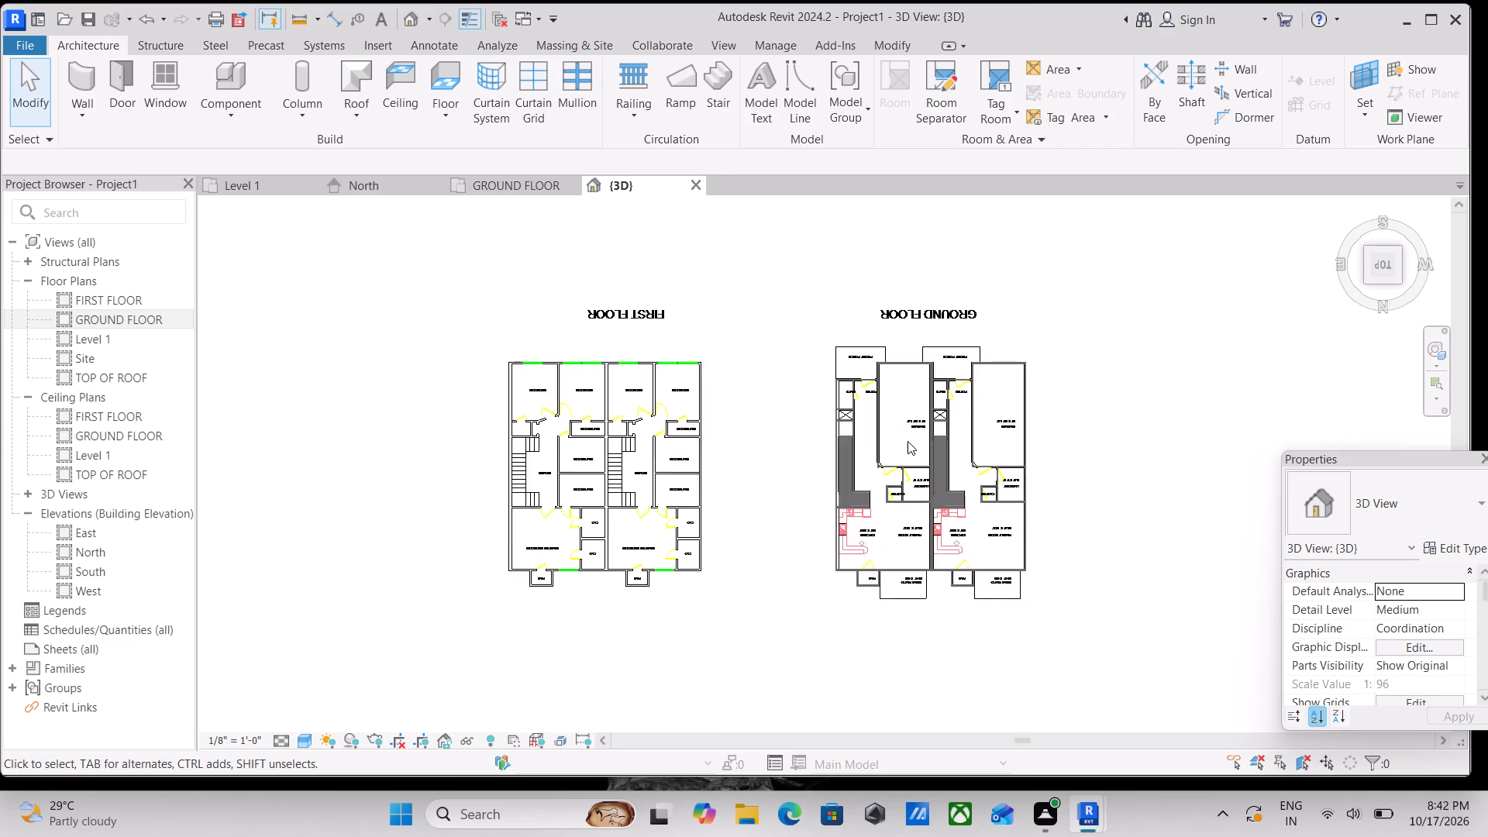
# Start an architectural floor on the ground level, using straight lines for its boundary over the twin-unit plan.
pyautogui.scroll(5, 908, 441)
pyautogui.moveTo(899, 422); pyautogui.dragTo(917, 522, button='middle')
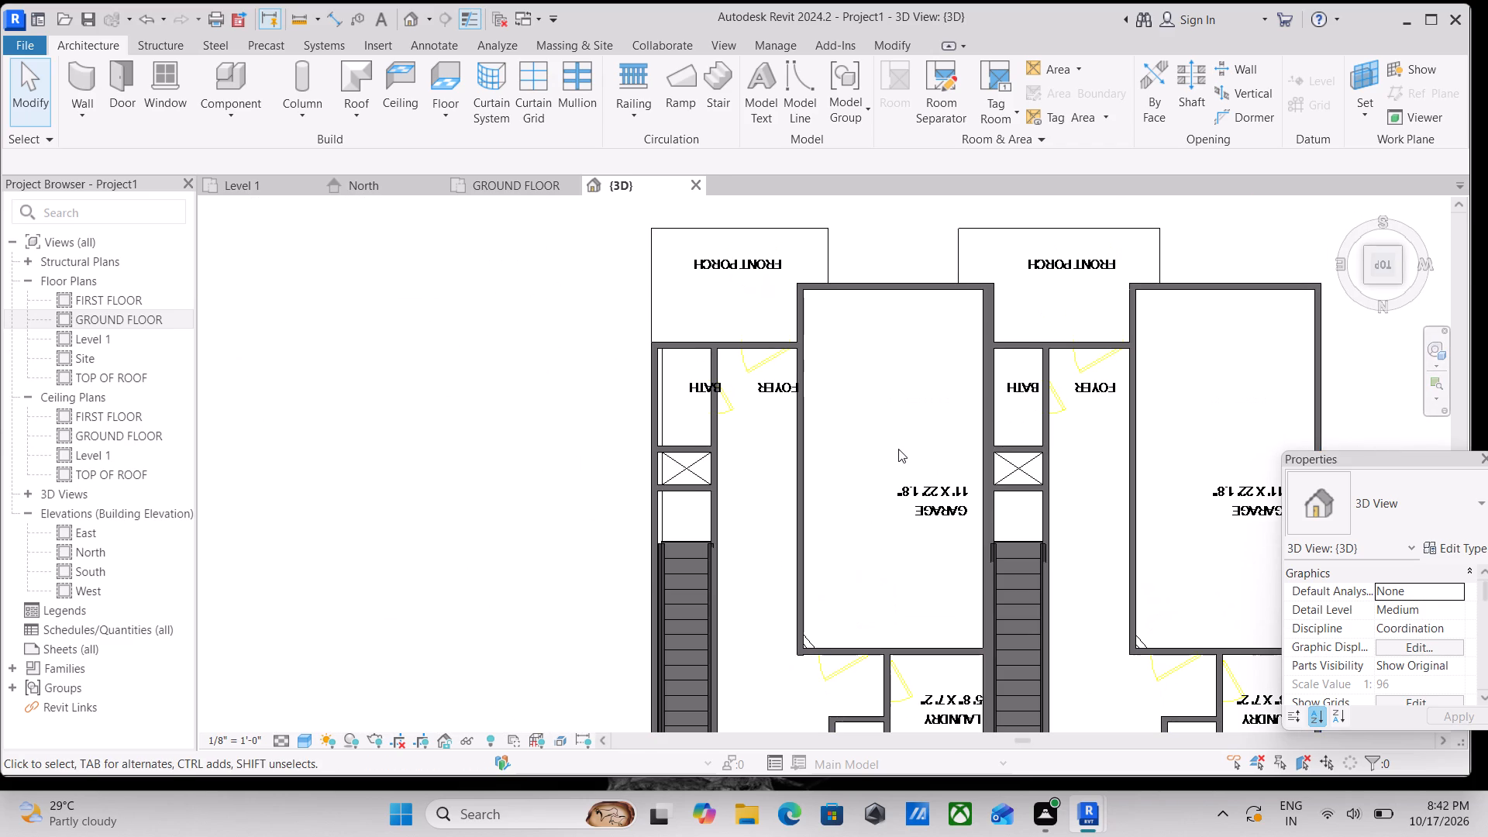
pyautogui.scroll(-2, 894, 438)
pyautogui.moveTo(894, 438); pyautogui.dragTo(894, 417, button='middle')
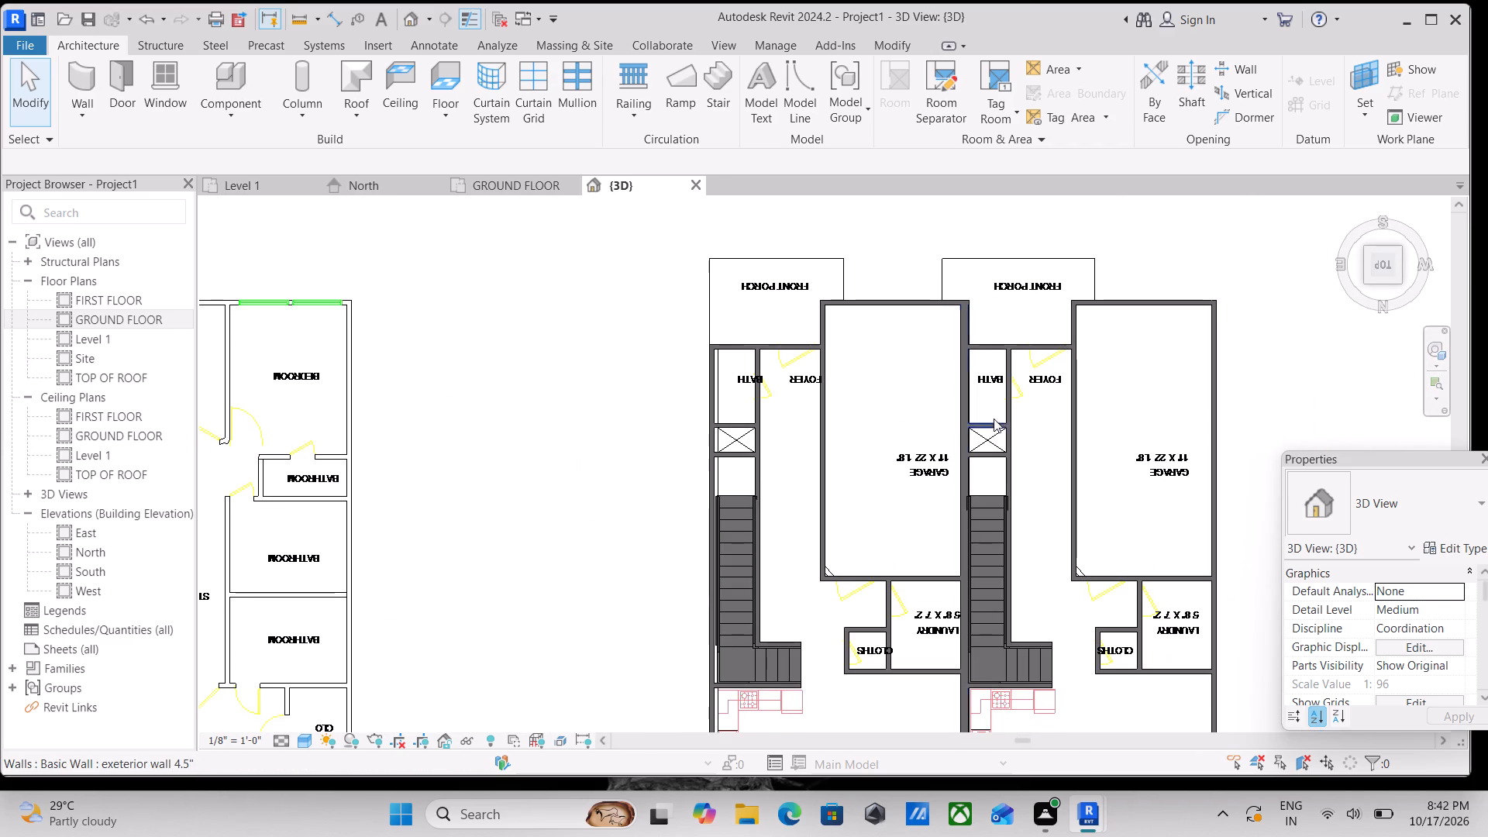
pyautogui.moveTo(1014, 422); pyautogui.dragTo(1000, 396, button='middle')
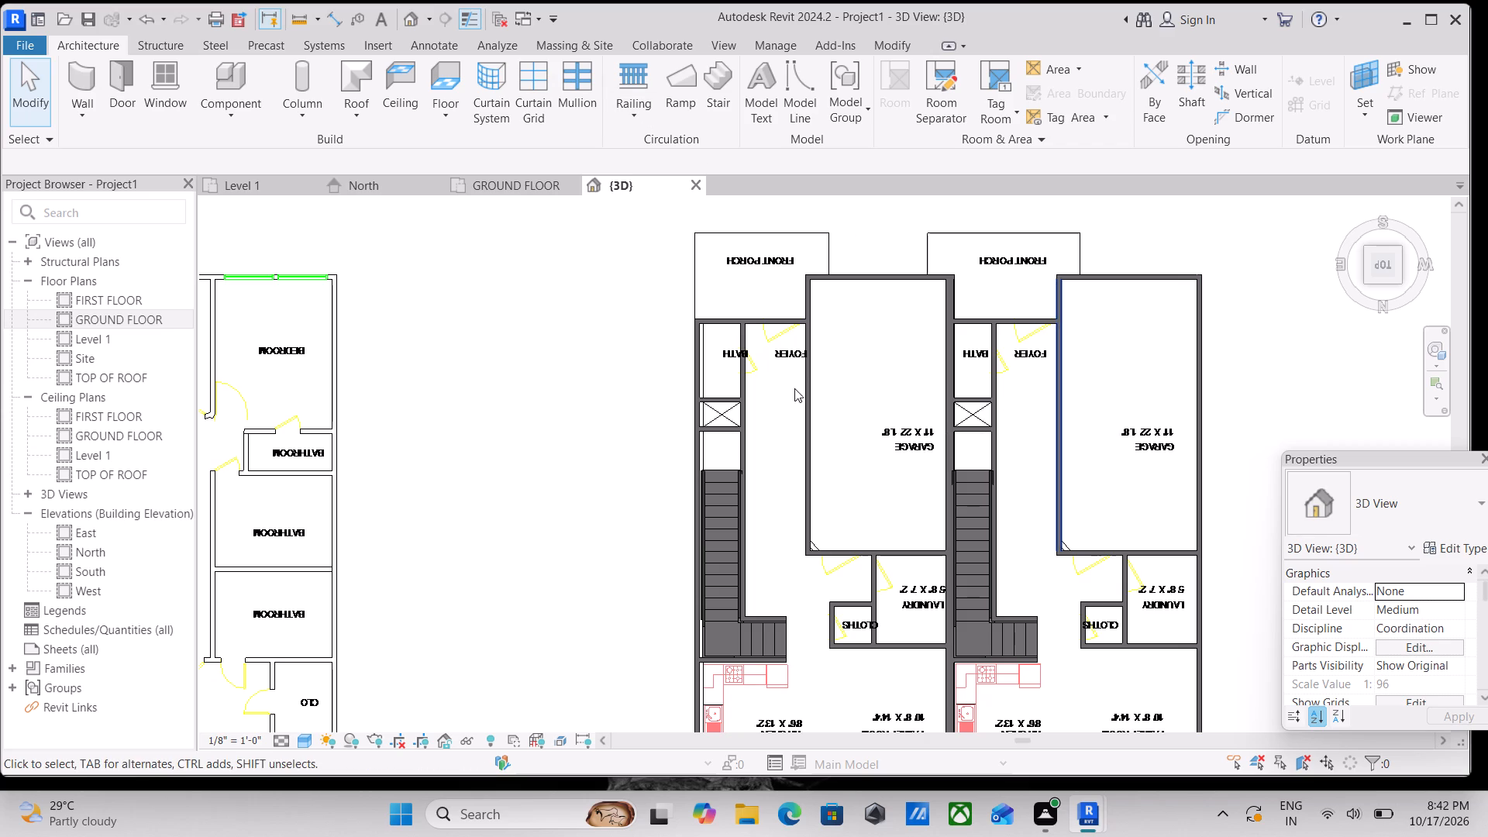
pyautogui.click(432, 117)
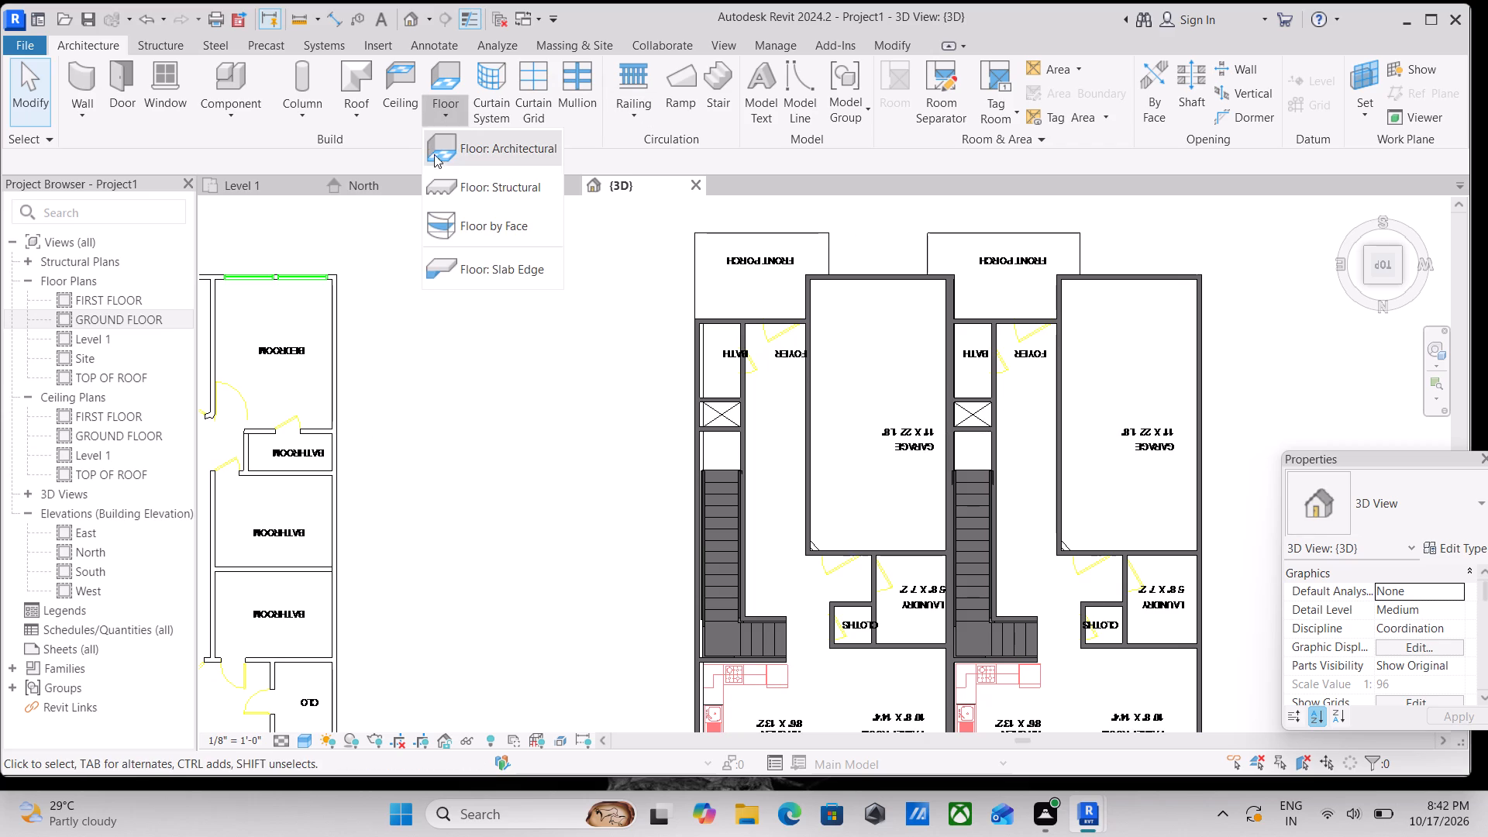
pyautogui.click(488, 150)
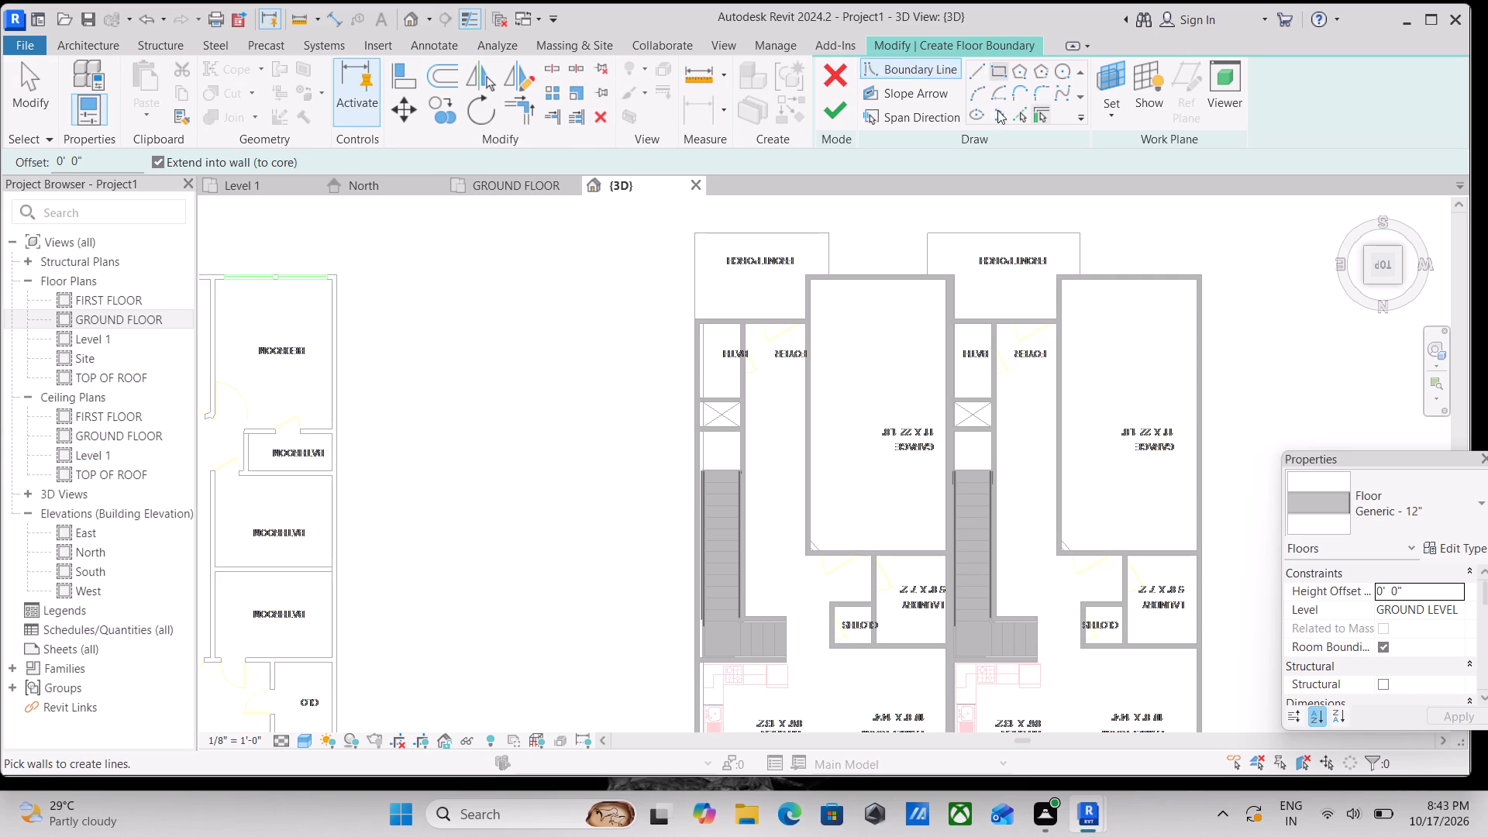
pyautogui.click(983, 67)
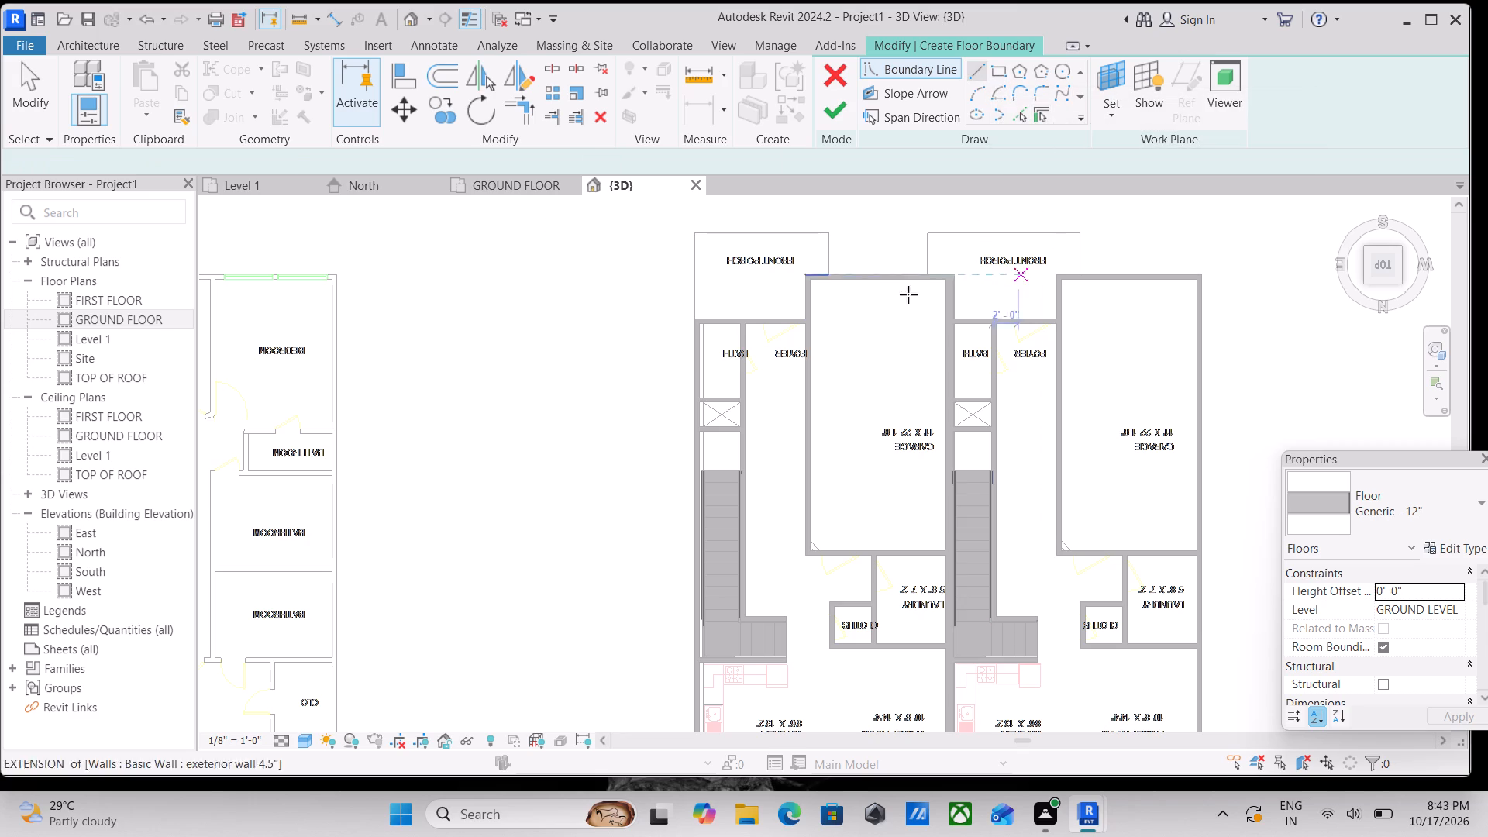
pyautogui.moveTo(847, 323); pyautogui.dragTo(890, 115, button='middle')
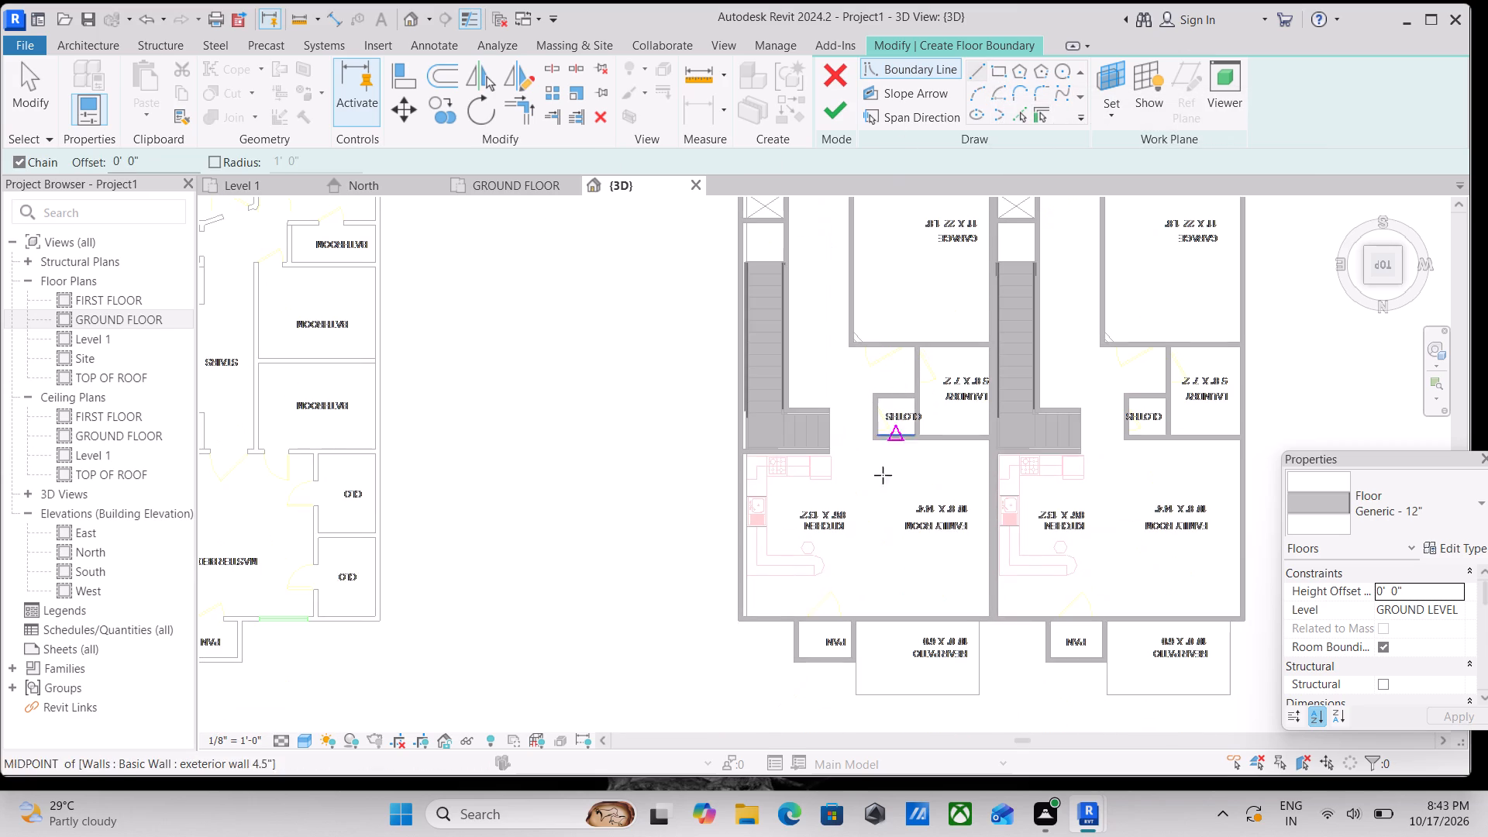
pyautogui.scroll(3, 801, 601)
pyautogui.scroll(-2, 801, 427)
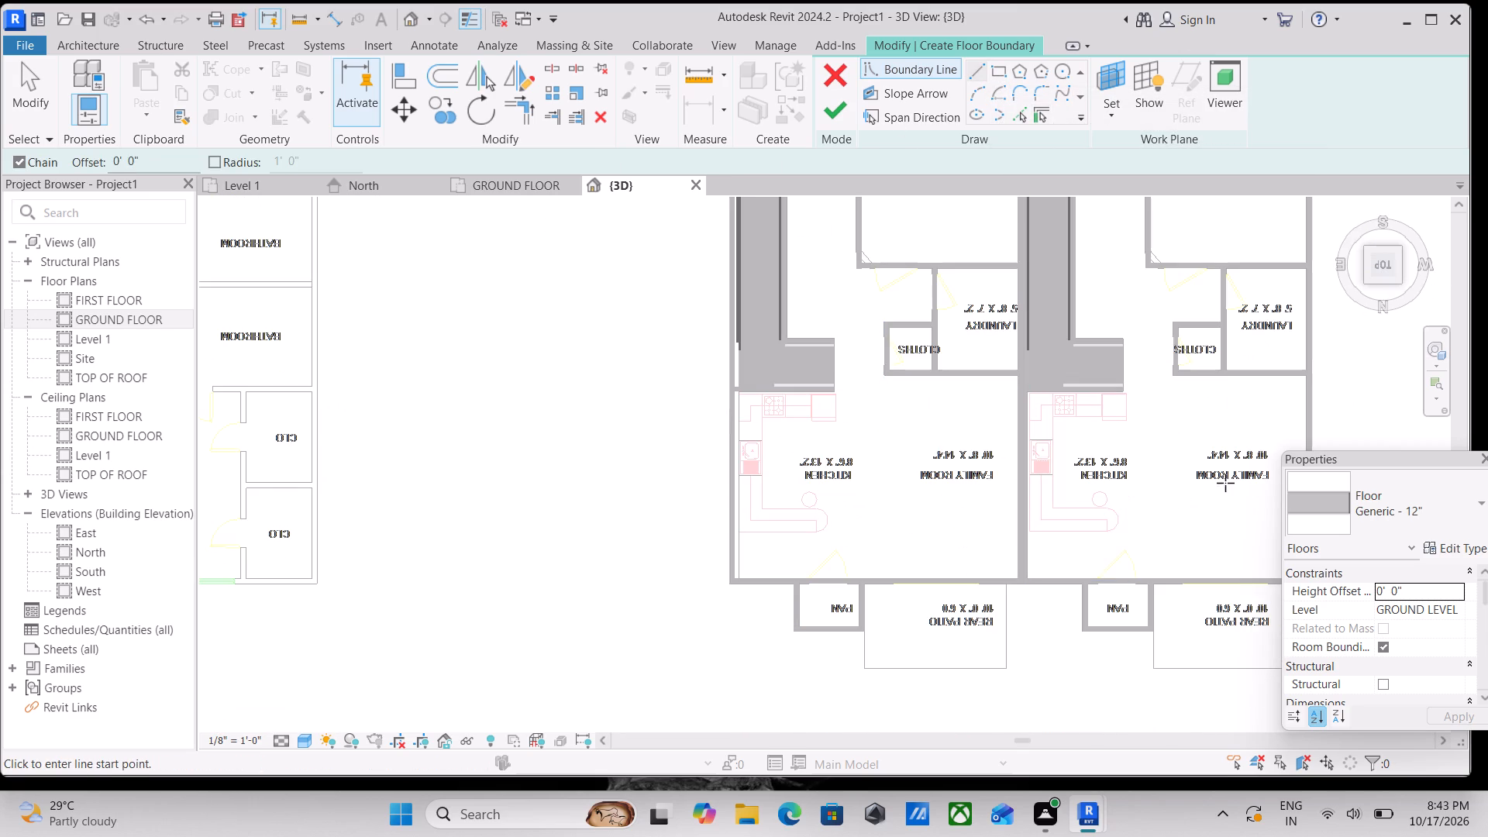
# Open the material selection for the structure layer of the Generic - 12" floor type.
pyautogui.click(1471, 522)
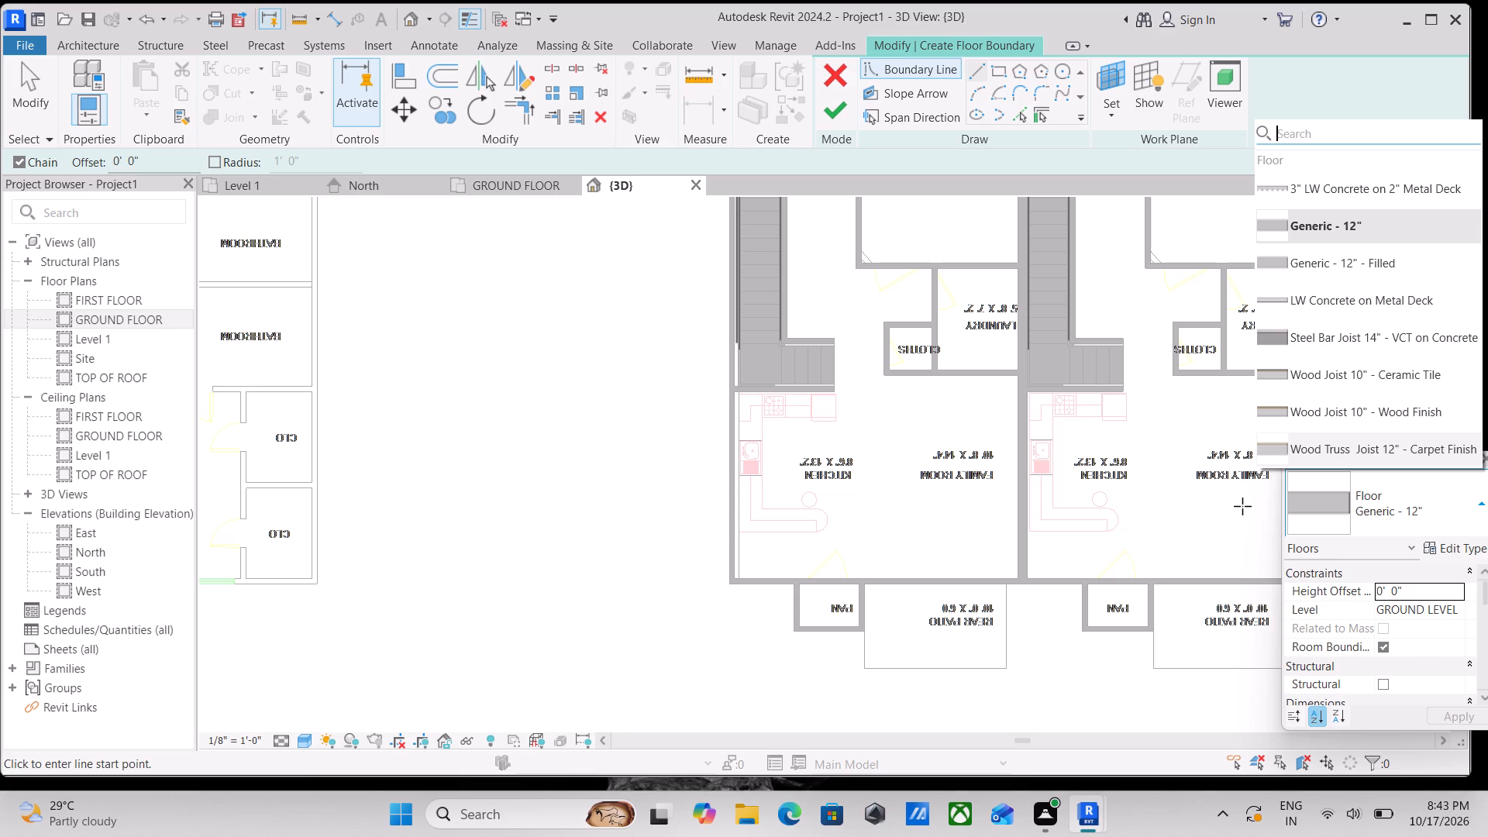
pyautogui.click(1471, 549)
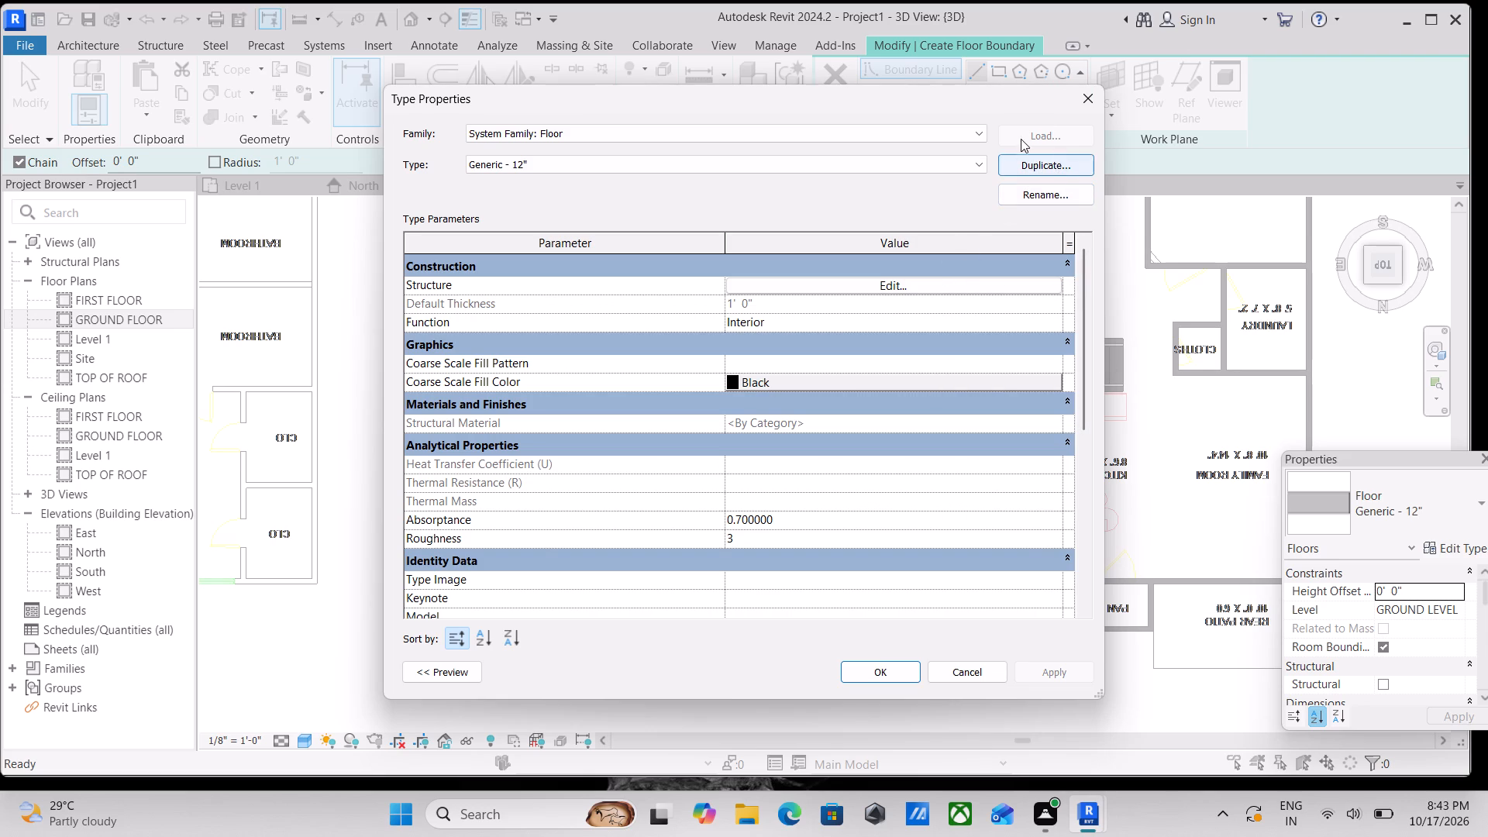
pyautogui.click(944, 284)
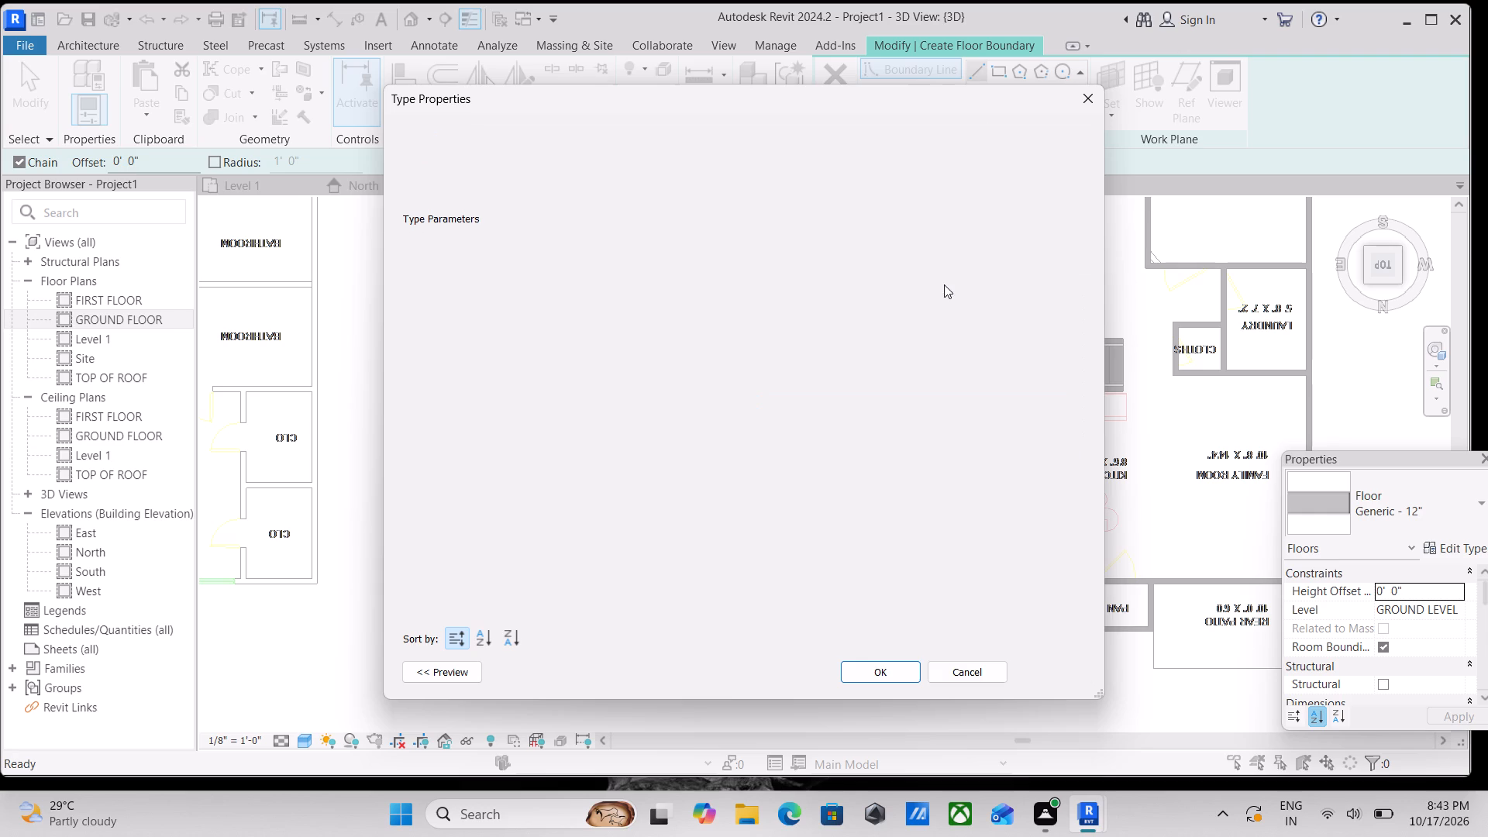
pyautogui.click(664, 289)
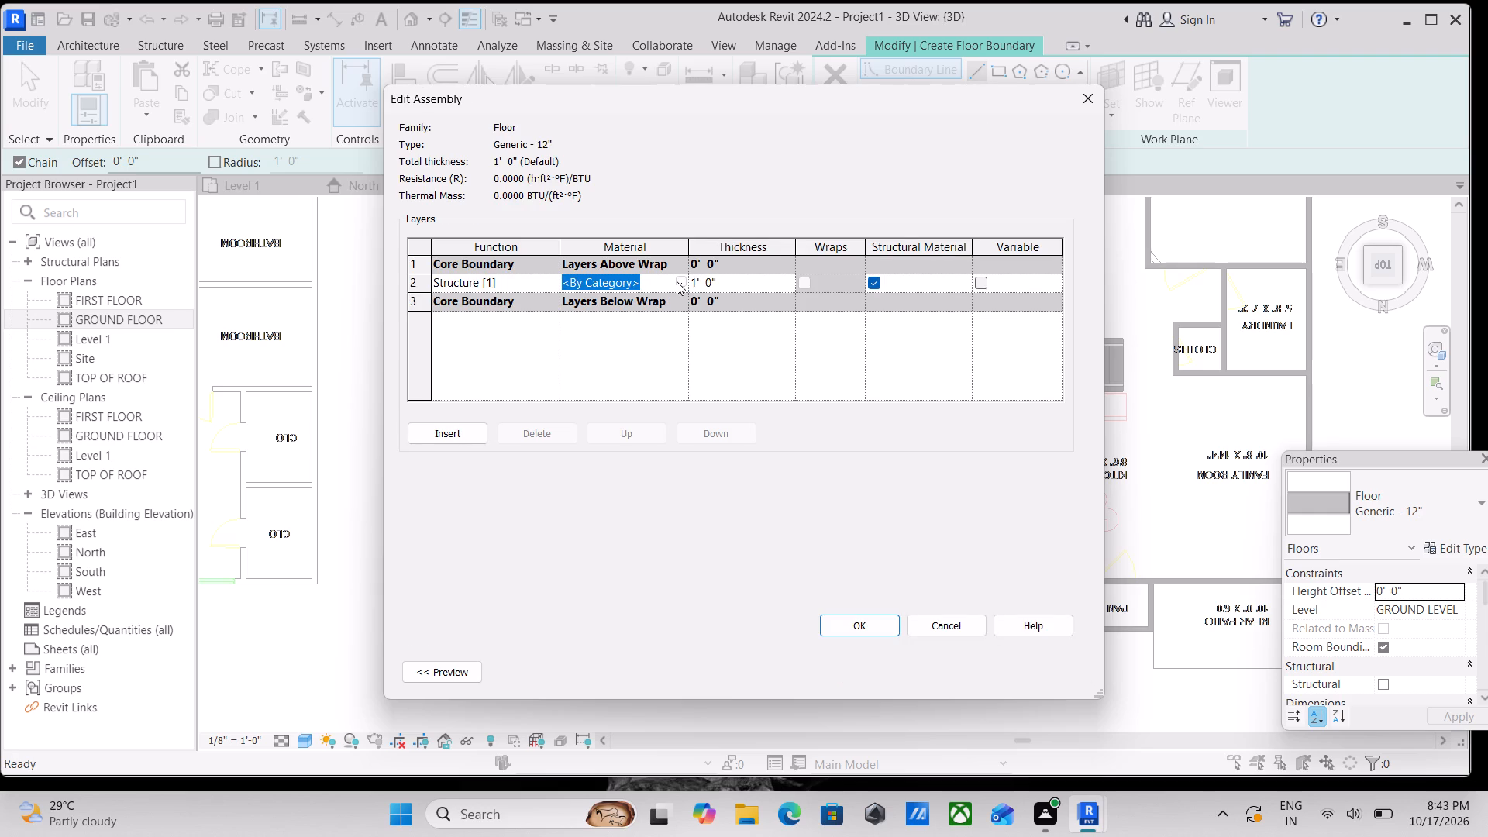
pyautogui.click(677, 281)
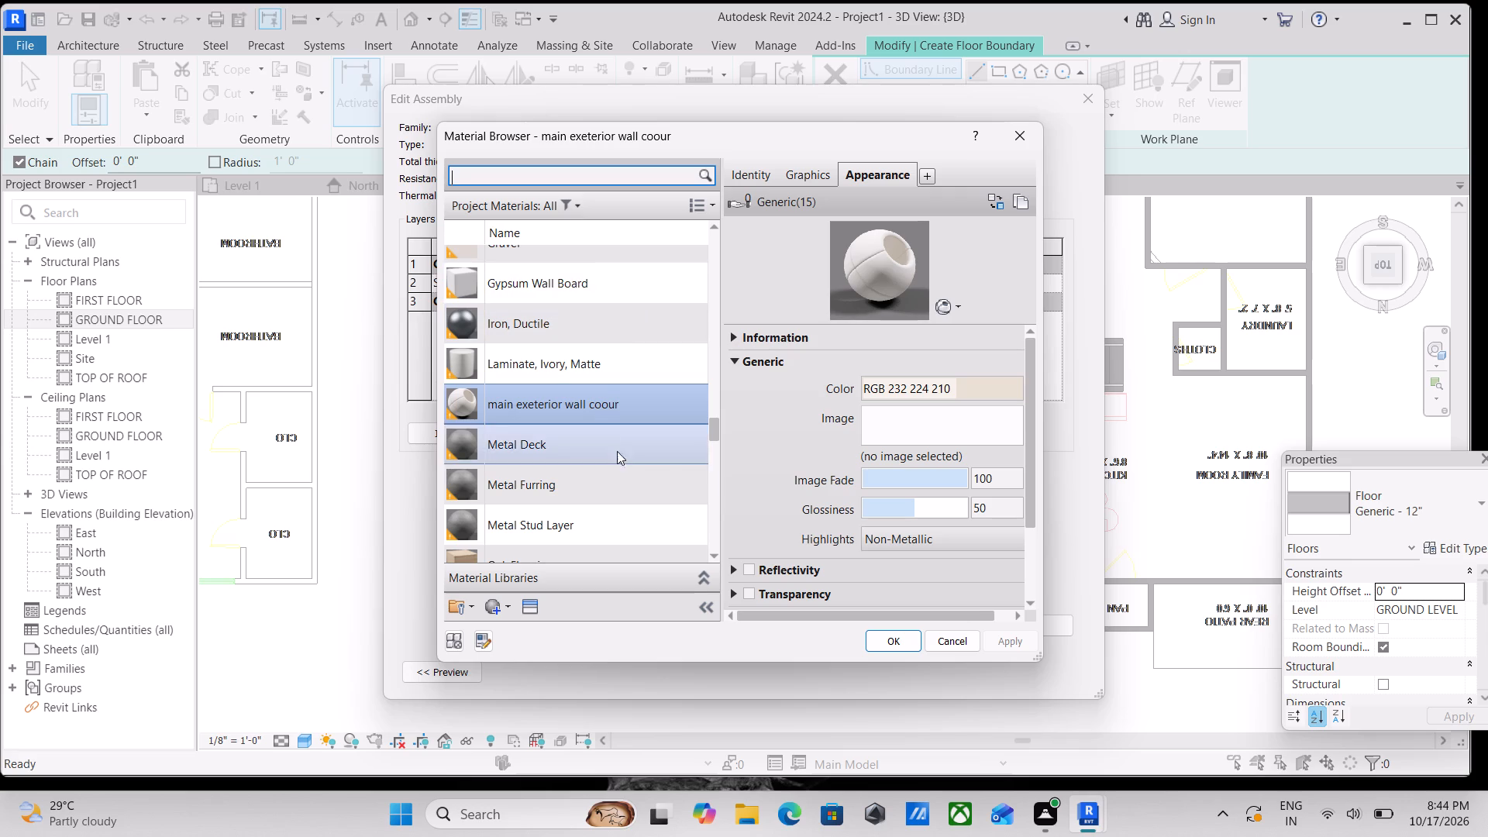
# Create a new material and name it marble flooring.
pyautogui.click(492, 609)
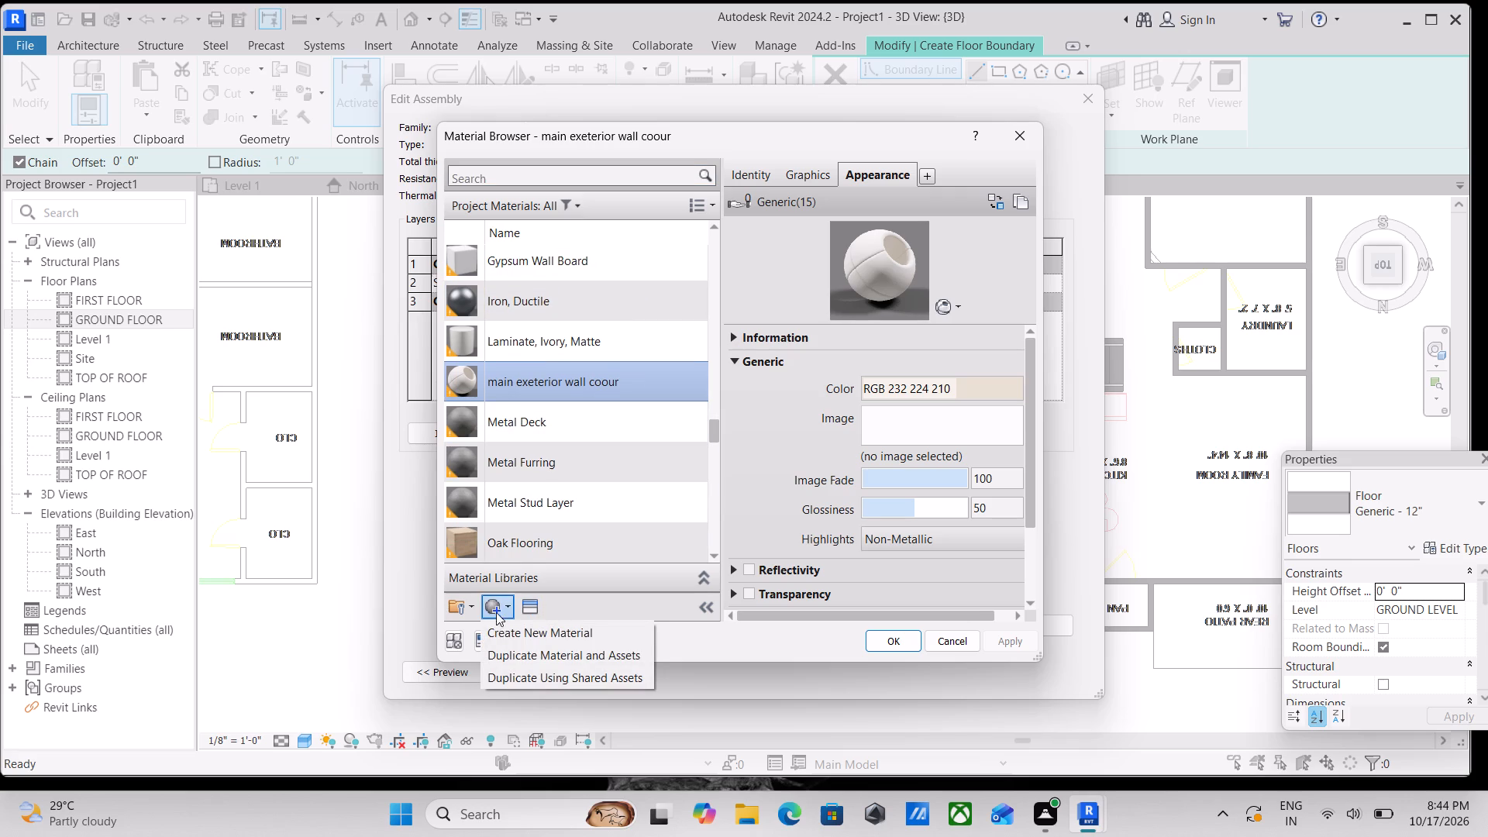
pyautogui.click(505, 627)
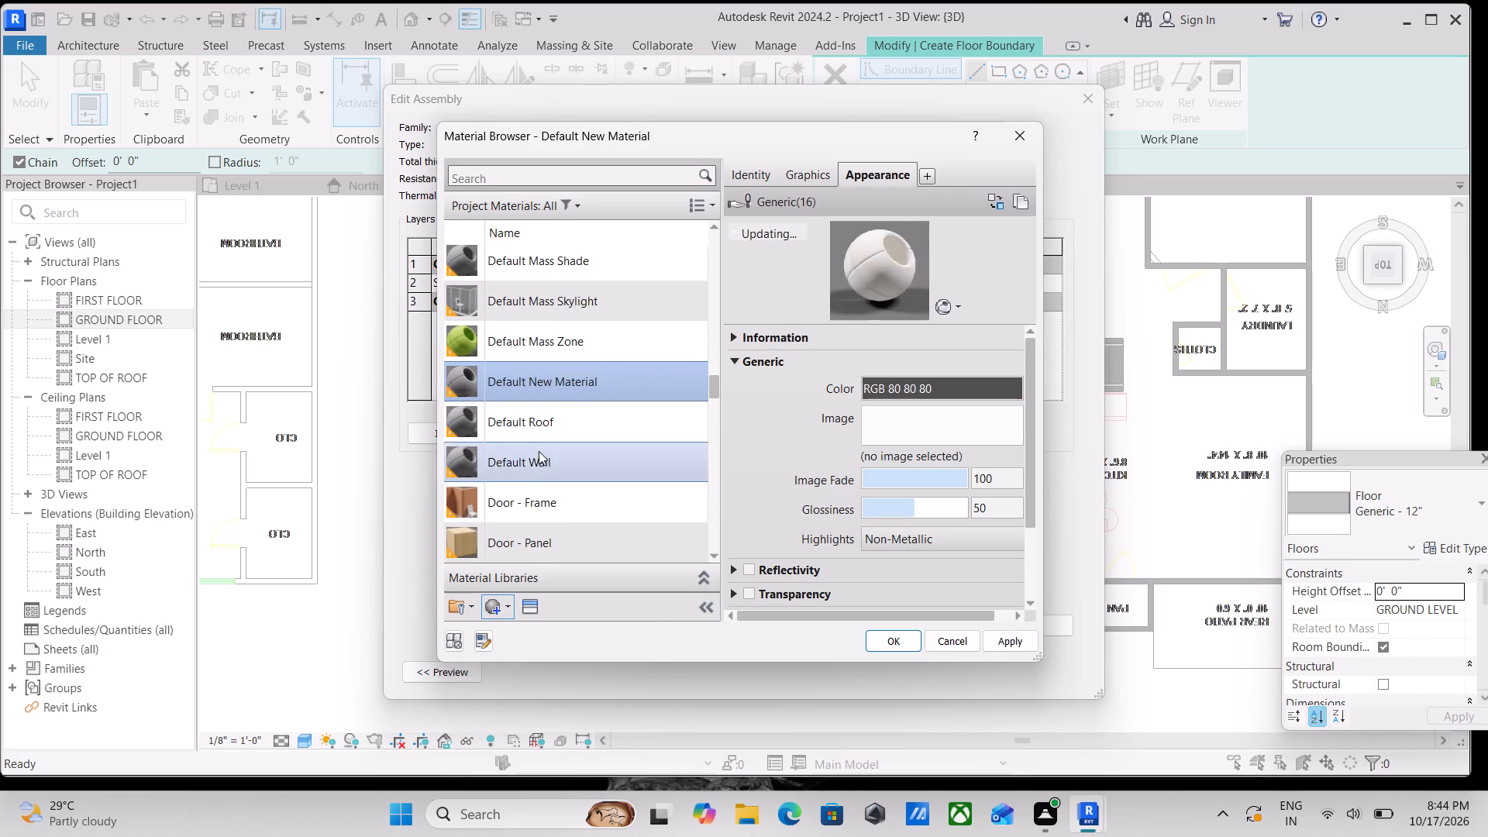
pyautogui.rightClick(546, 377)
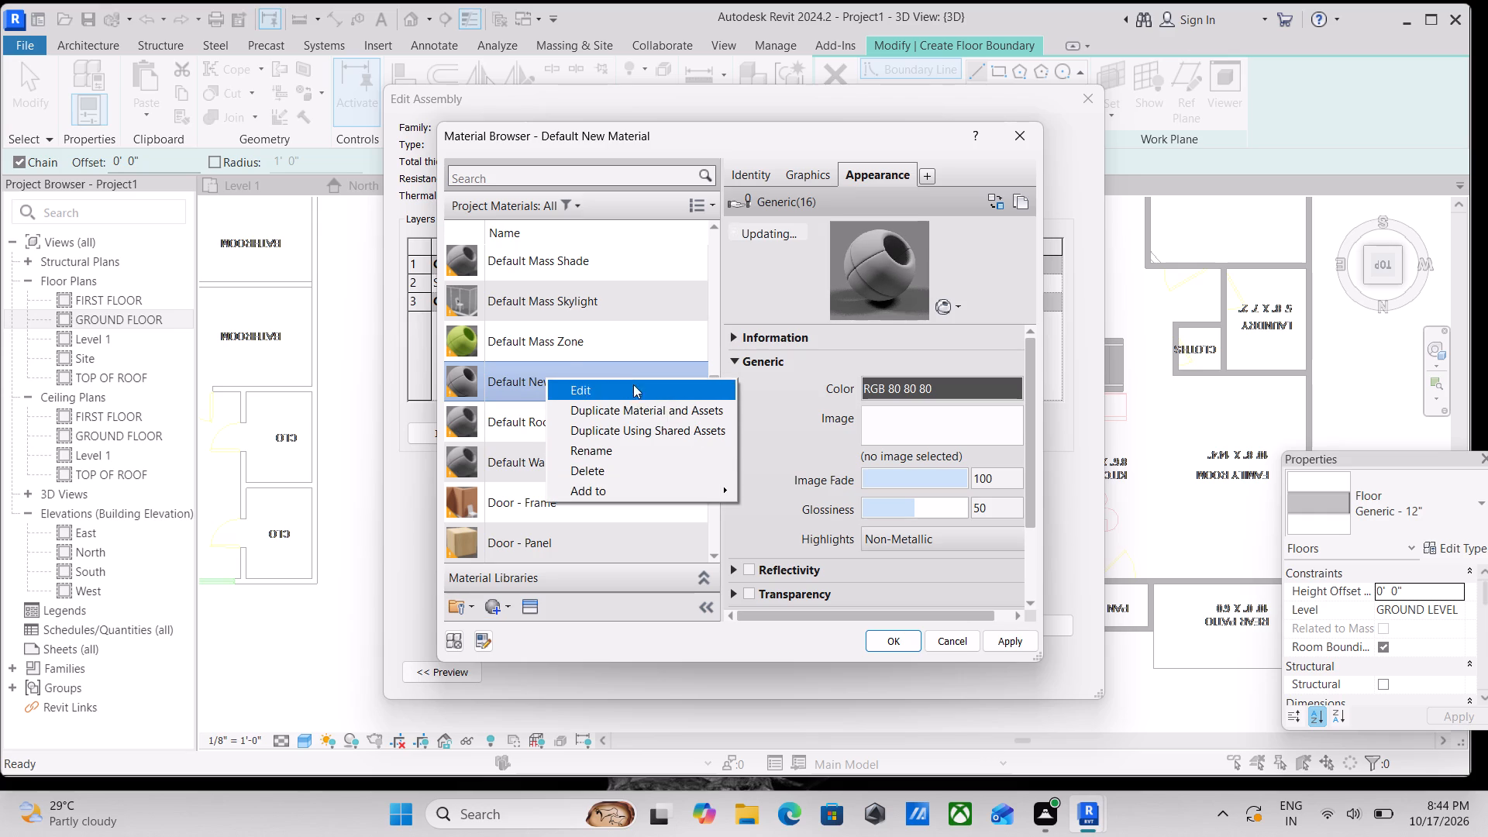
pyautogui.click(614, 457)
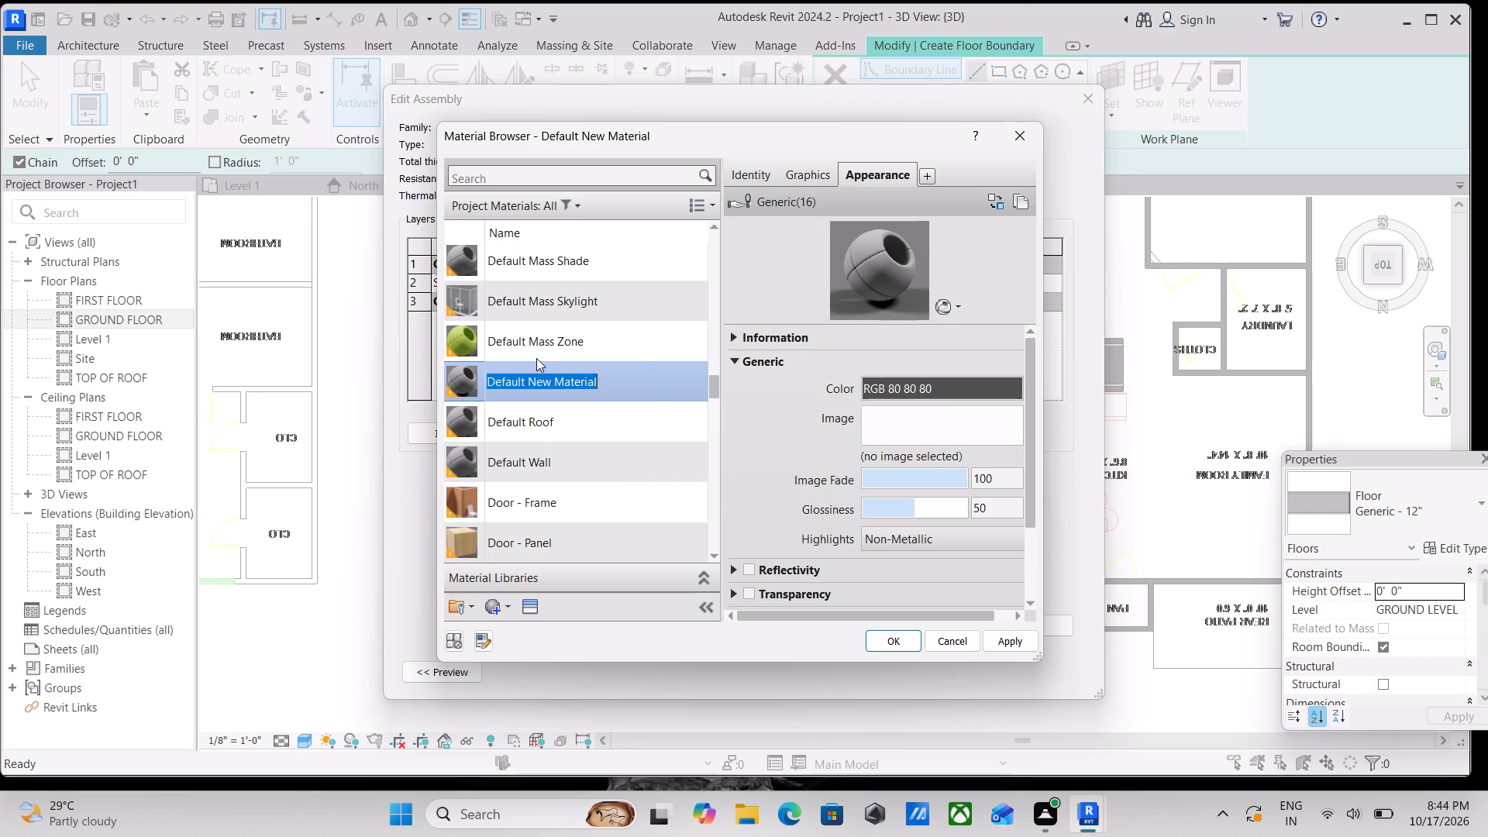
pyautogui.write('defa')
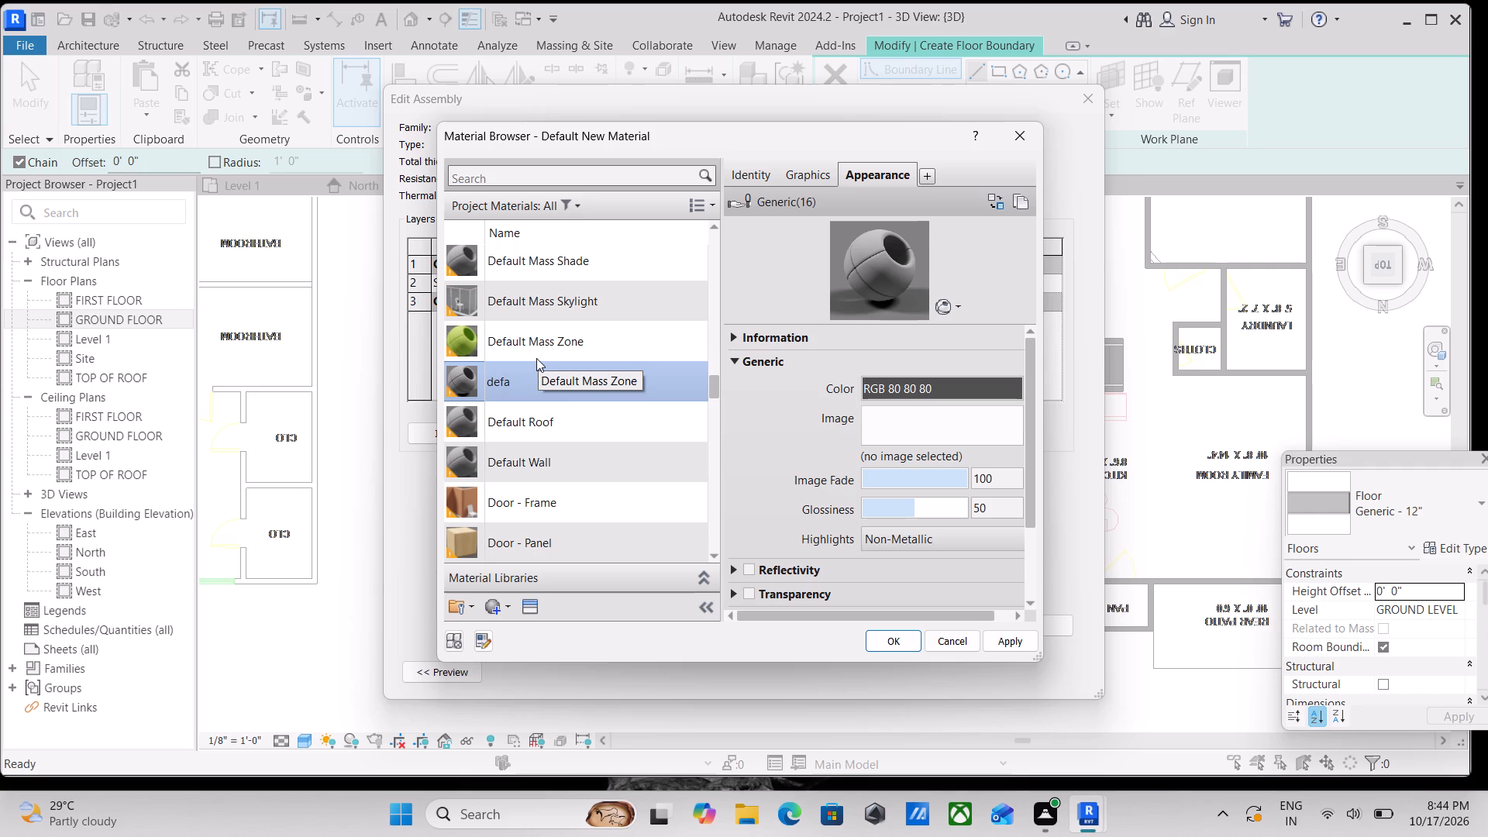
pyautogui.press('BackSpace')
pyautogui.press('BackSpace')
pyautogui.press('BackSpace')
pyautogui.press('BackSpace')
pyautogui.write('defa')
pyautogui.write('ult')
pyautogui.press('BackSpace')
pyautogui.press('BackSpace')
pyautogui.press('BackSpace')
pyautogui.press('BackSpace')
pyautogui.press('BackSpace')
pyautogui.press('BackSpace')
pyautogui.press('BackSpace')
pyautogui.write('marble')
pyautogui.press('space')
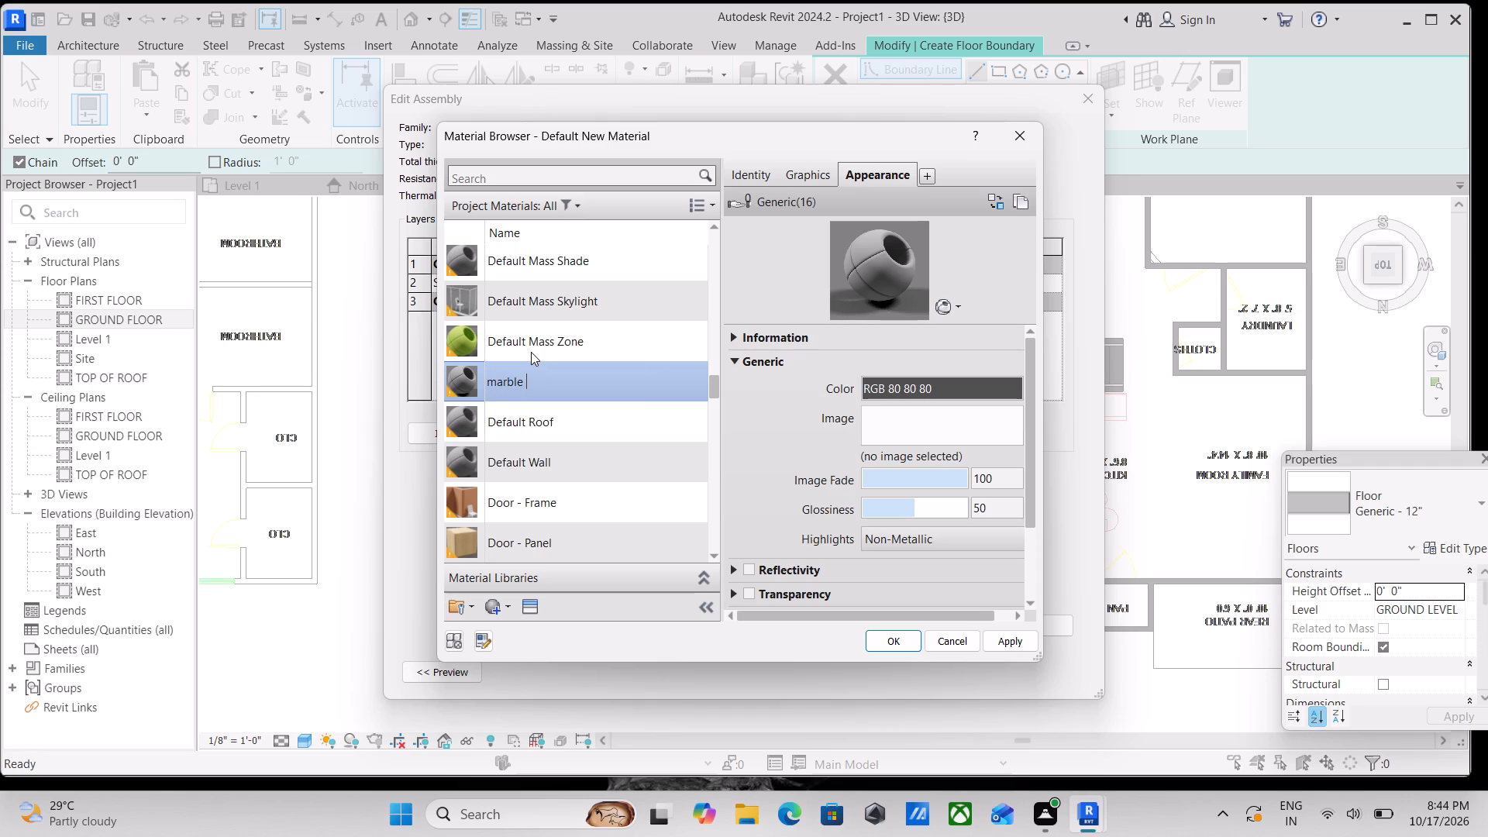
pyautogui.write('flooring')
pyautogui.click(596, 386)
# Apply the Ice White porcelain appearance from the Appearance Library's Ceramic category to the new flooring material.
pyautogui.click(532, 601)
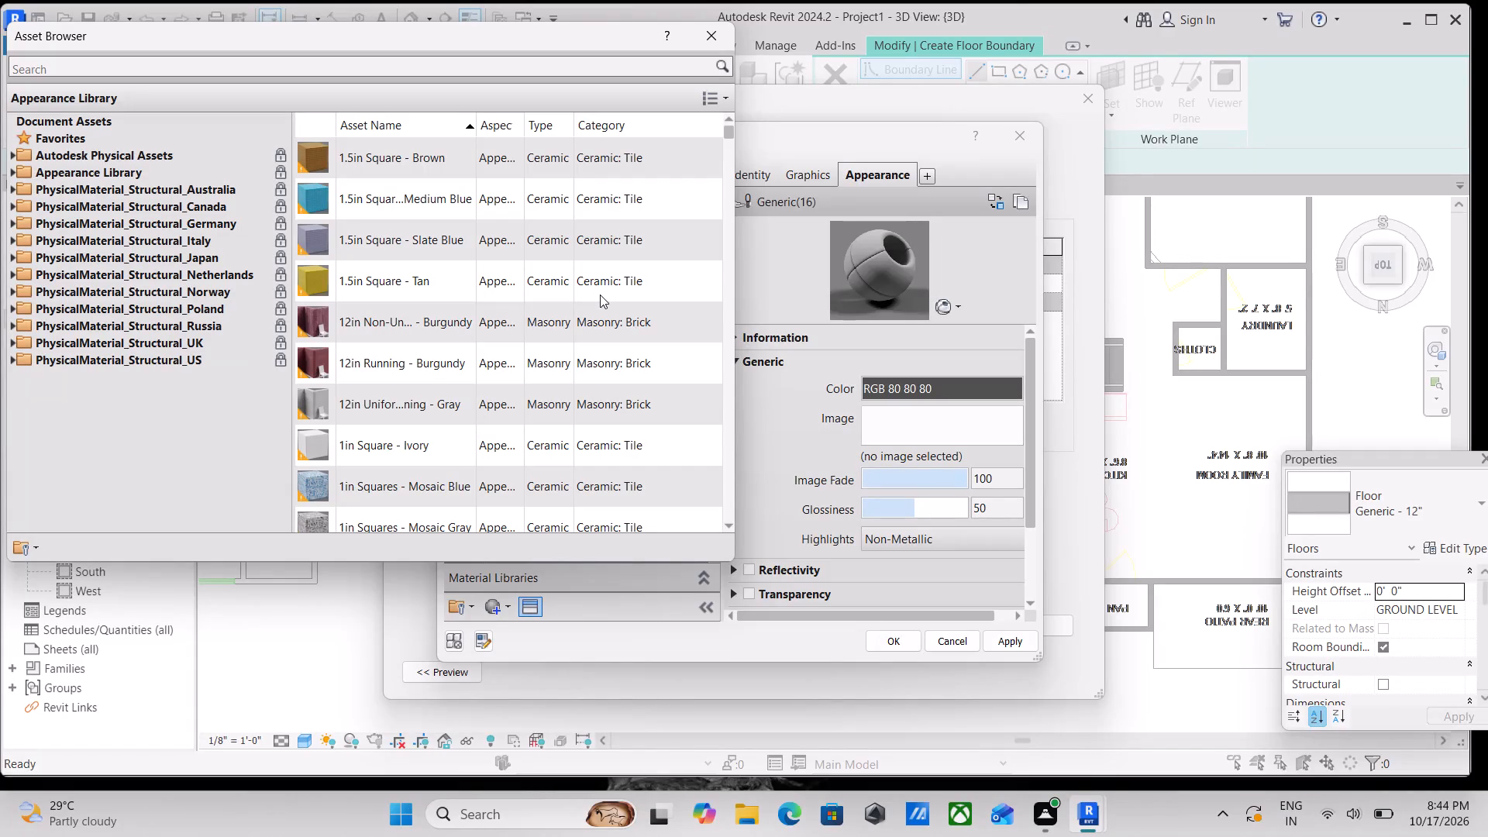
pyautogui.scroll(-2, 363, 294)
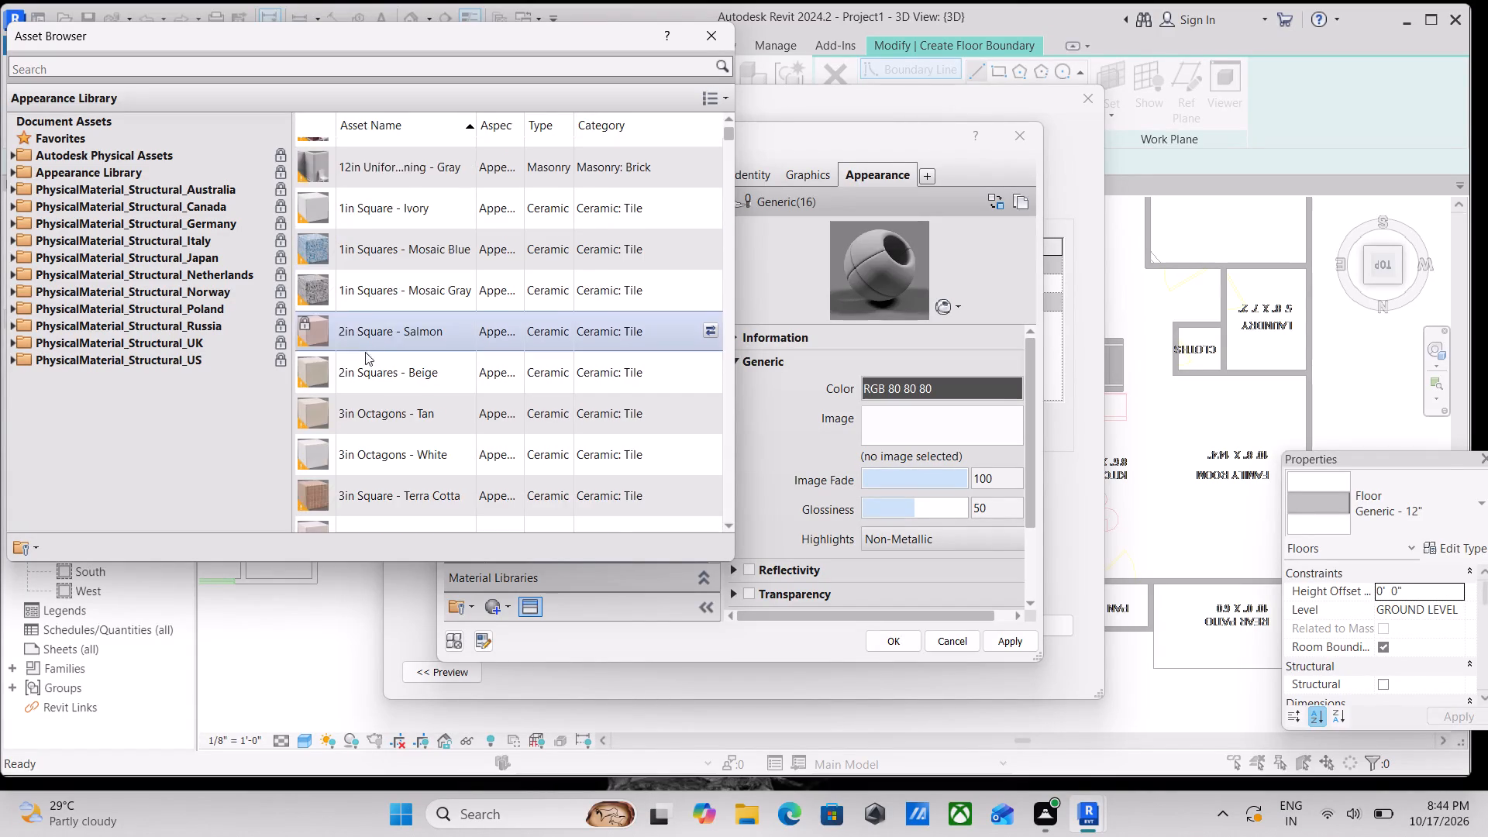
pyautogui.scroll(-1, 365, 352)
pyautogui.scroll(4, 363, 362)
pyautogui.scroll(2, 355, 256)
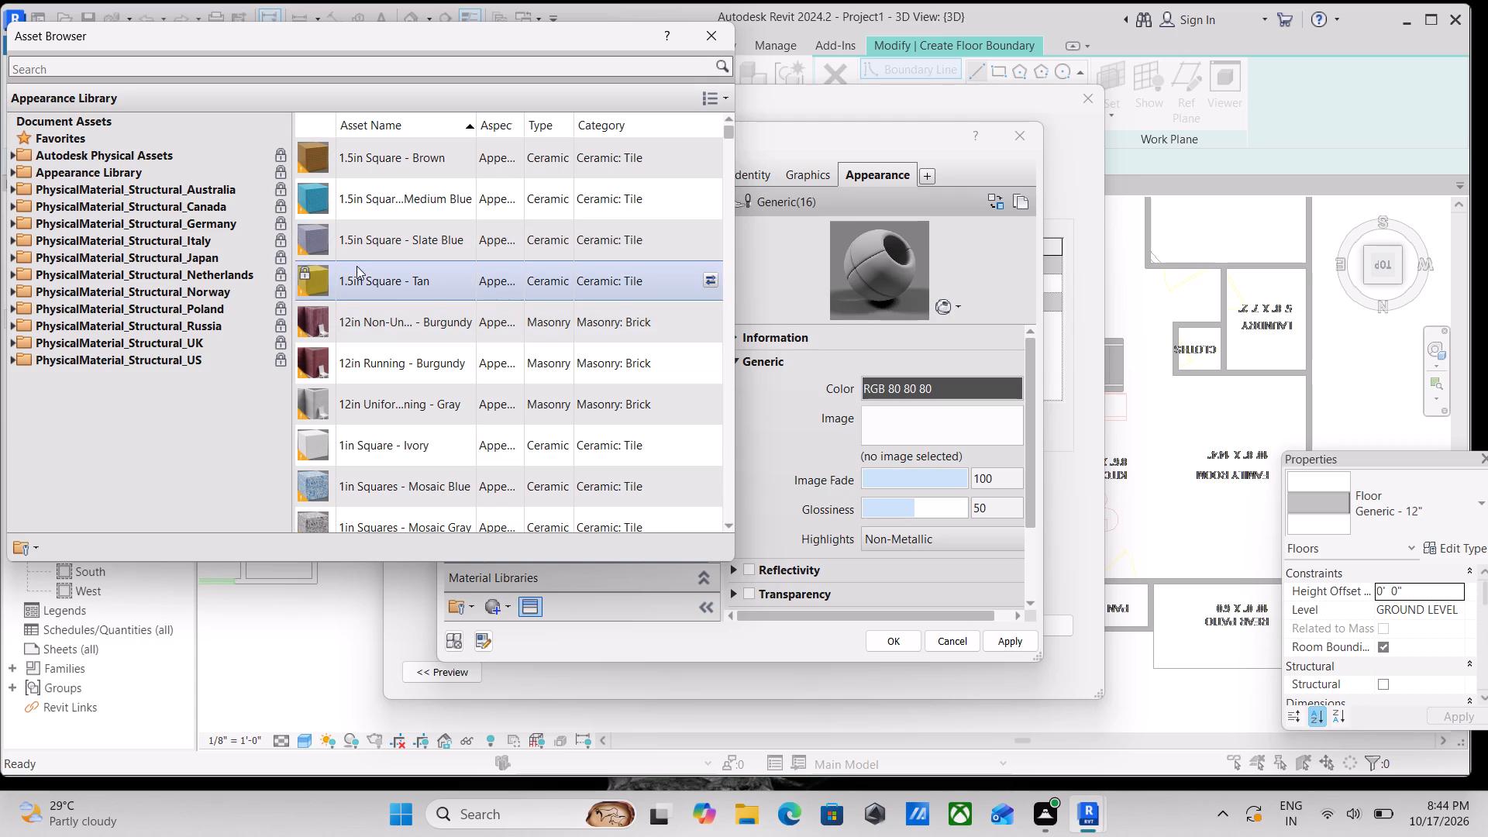
pyautogui.scroll(1, 356, 266)
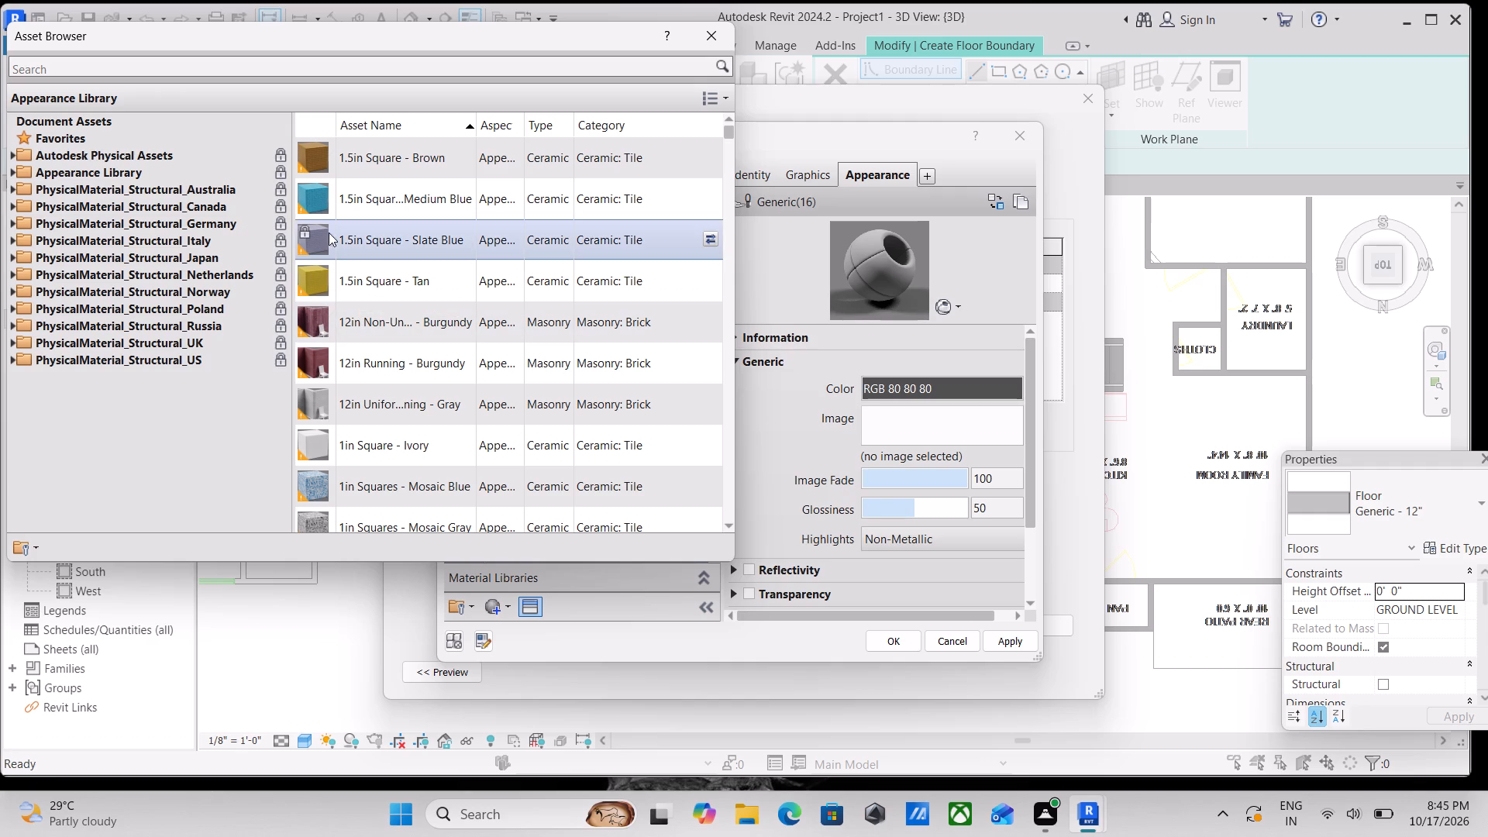
pyautogui.click(13, 176)
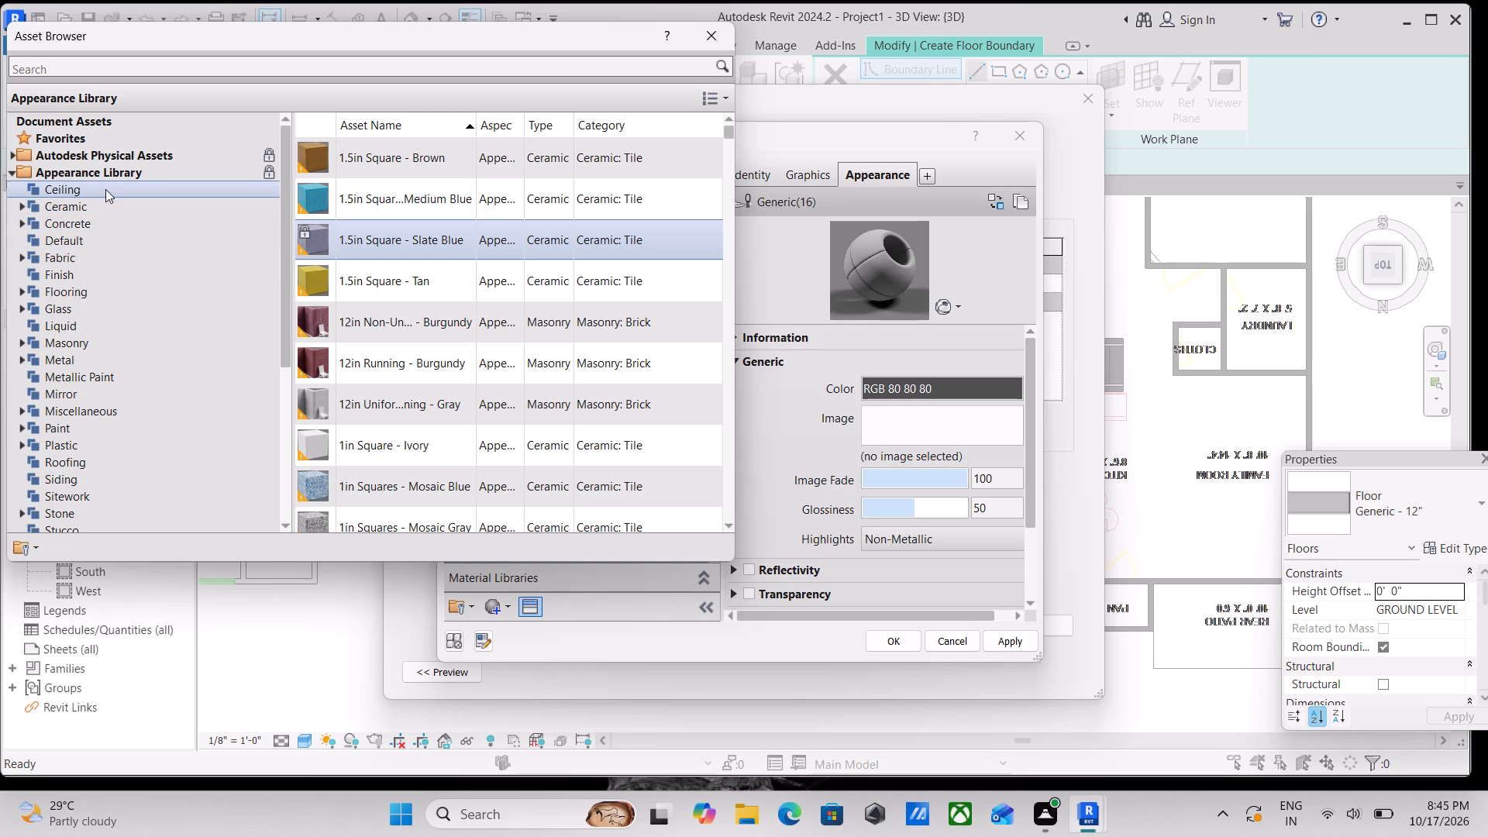
pyautogui.click(26, 208)
pyautogui.click(25, 208)
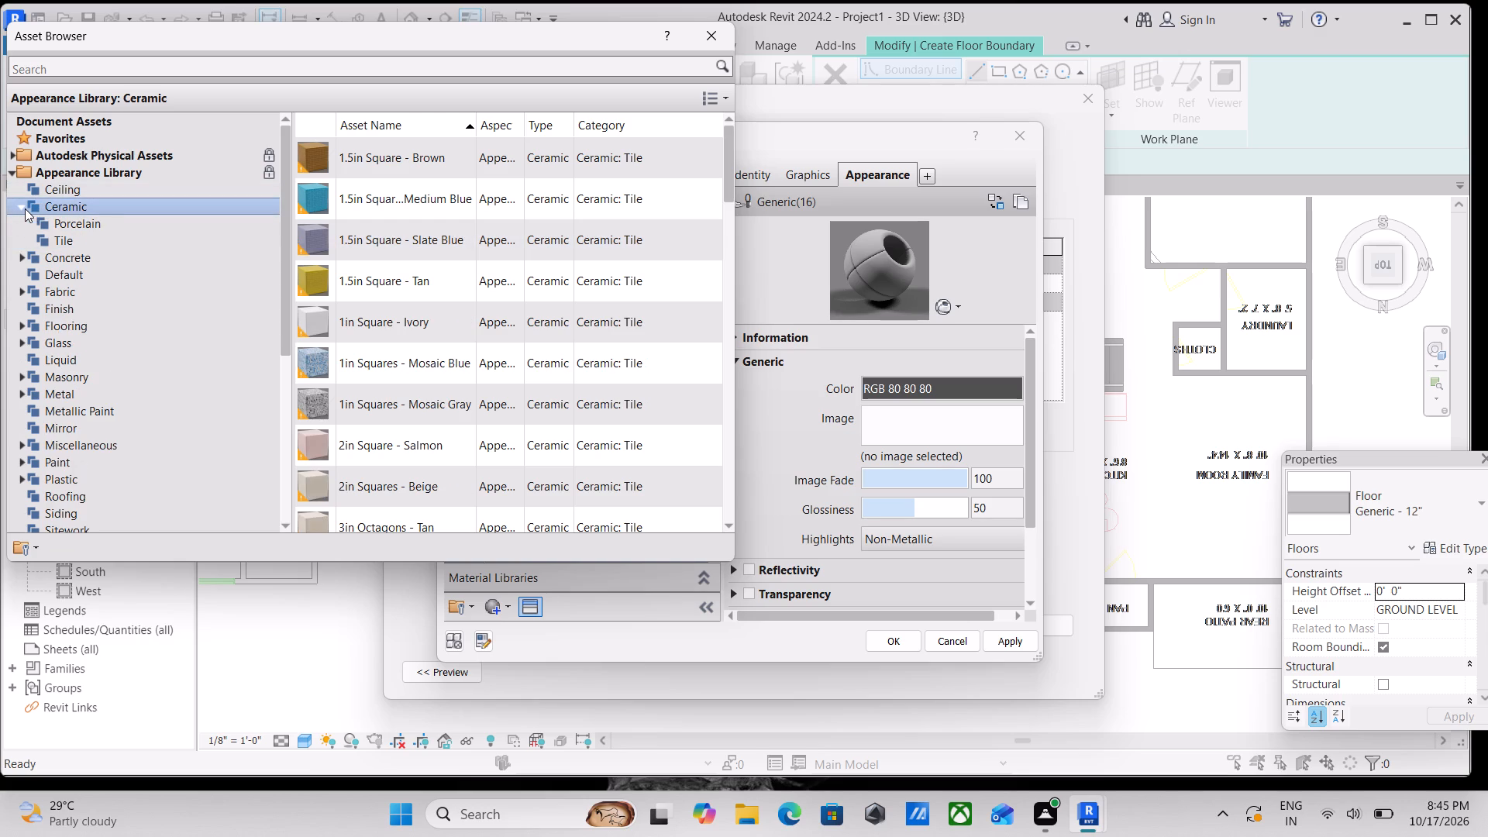
pyautogui.doubleClick(106, 231)
pyautogui.doubleClick(367, 191)
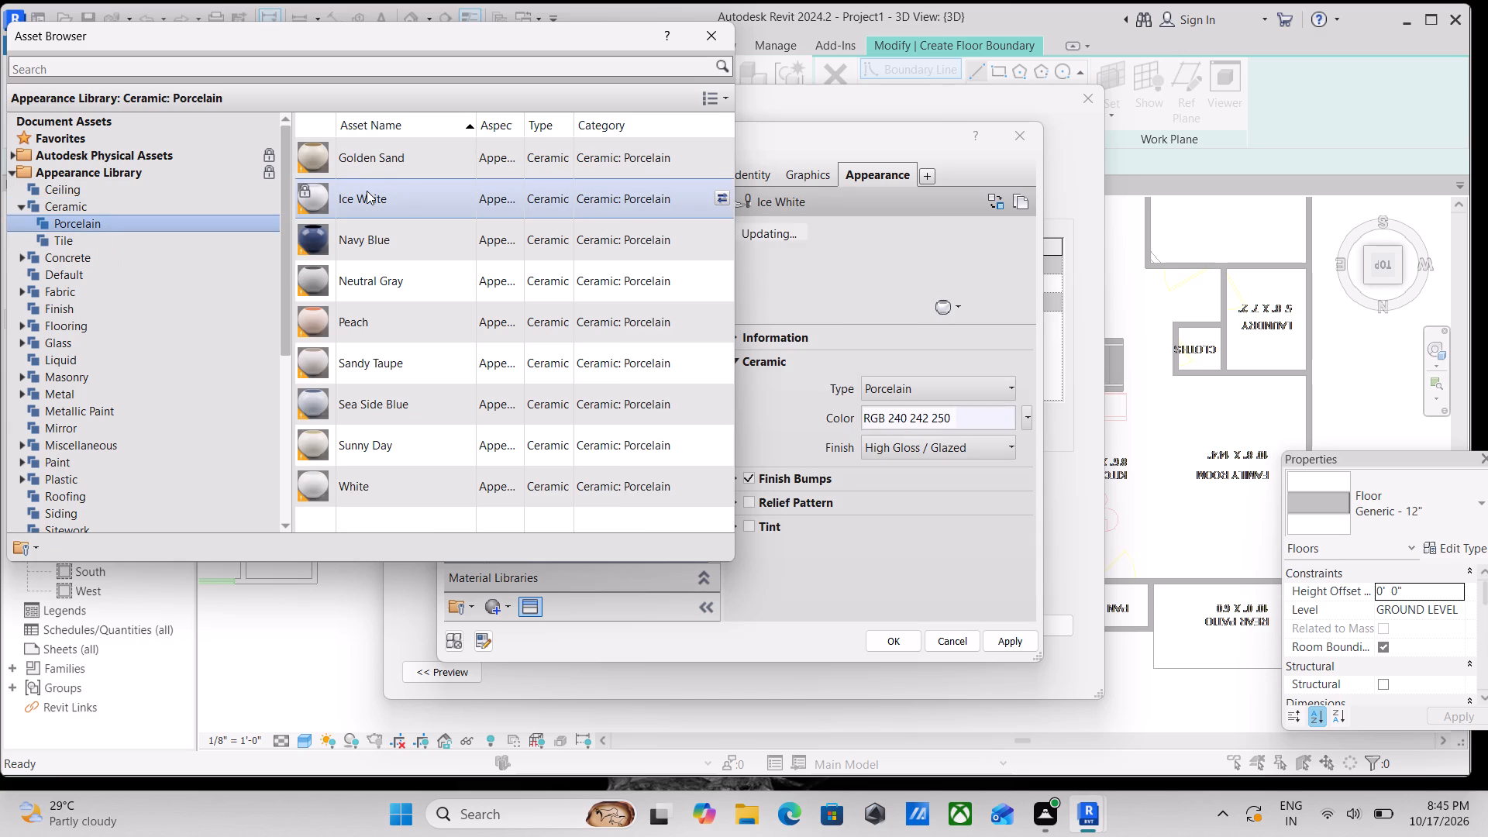
# Switch the flooring material's appearance to Navy Blue porcelain and set its finish to Matte.
pyautogui.doubleClick(382, 228)
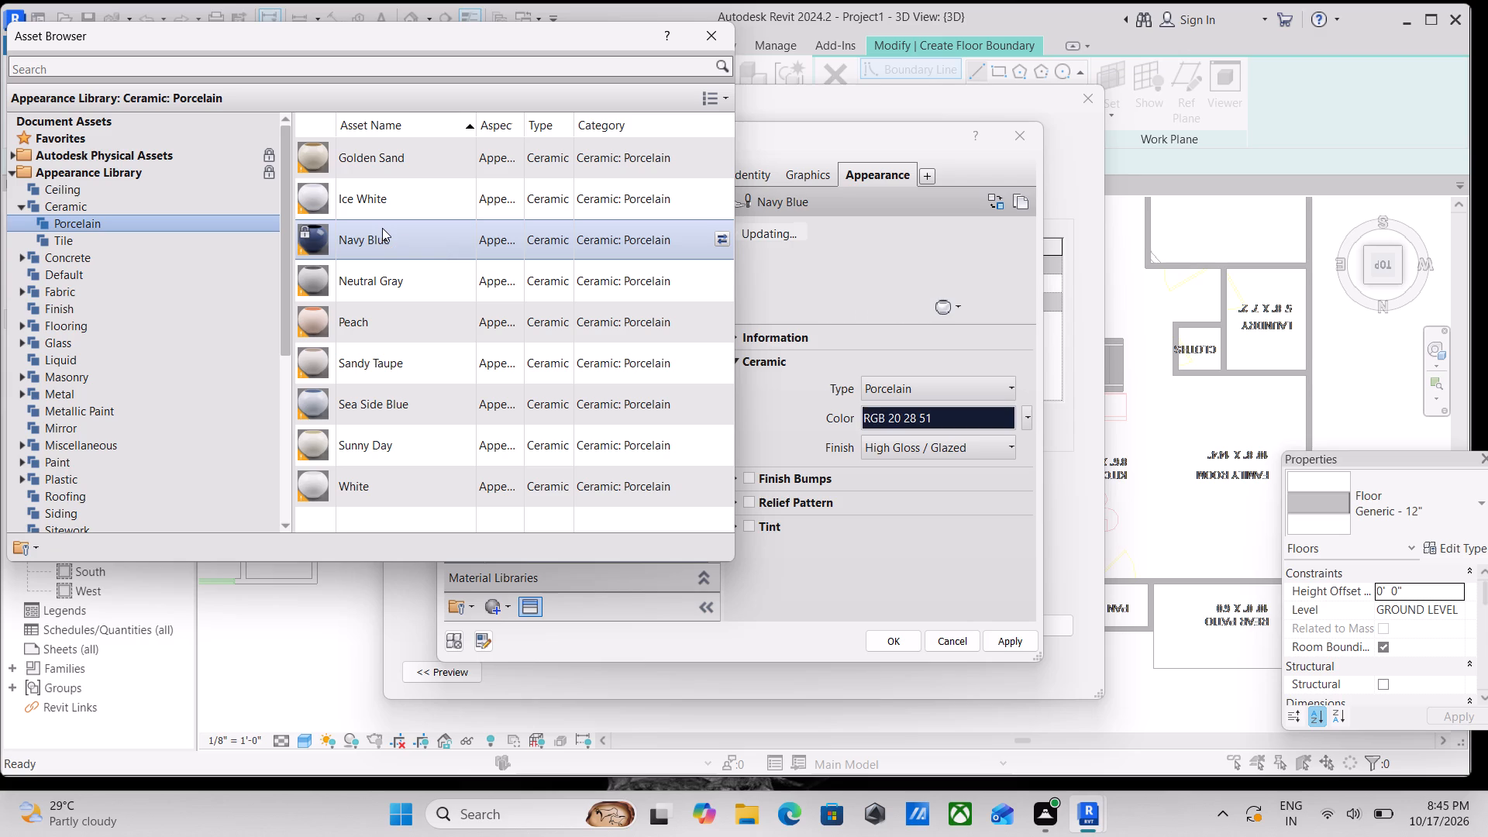
pyautogui.click(985, 439)
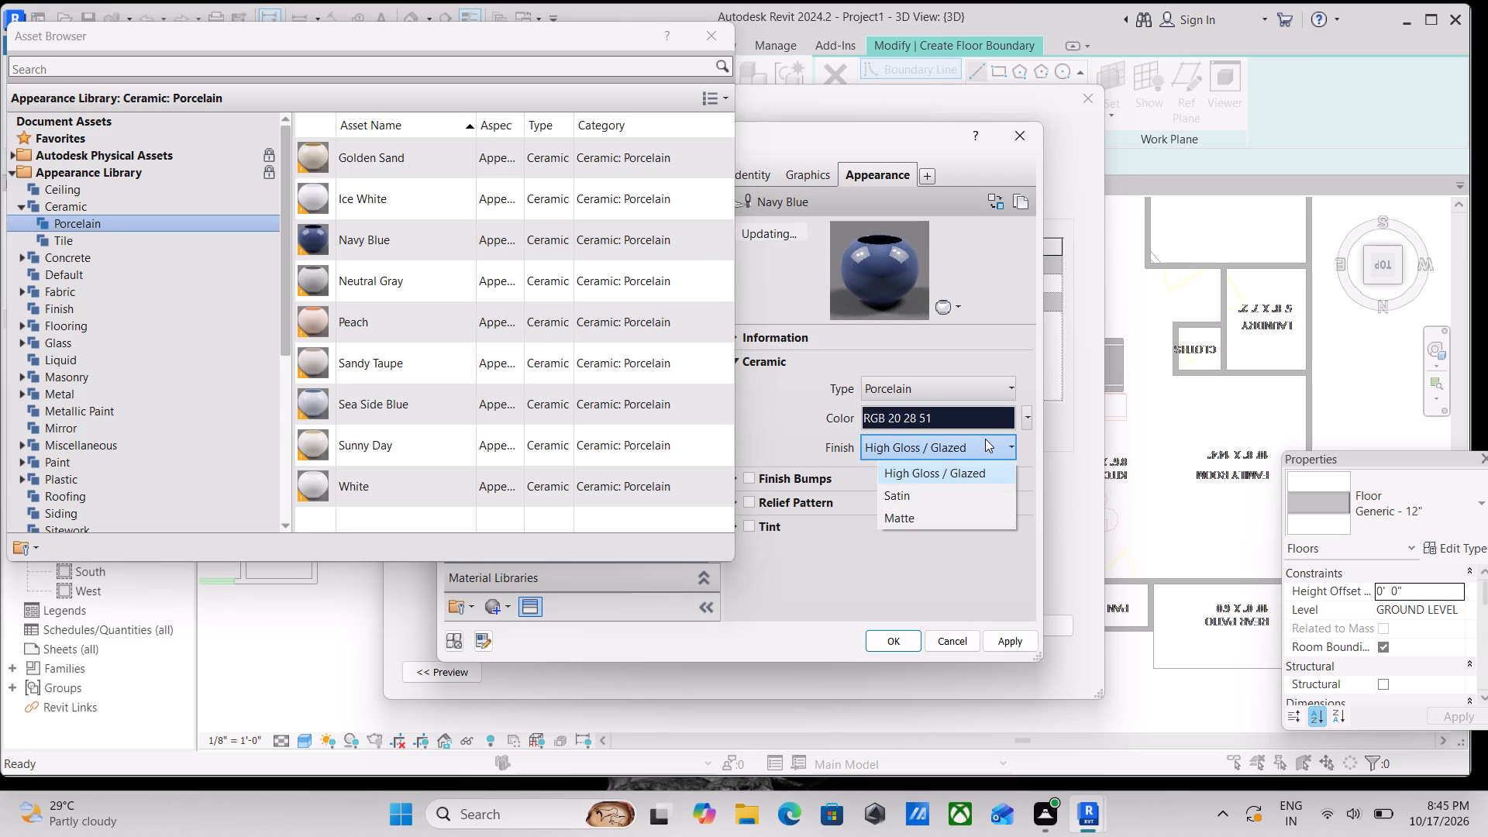
pyautogui.click(919, 513)
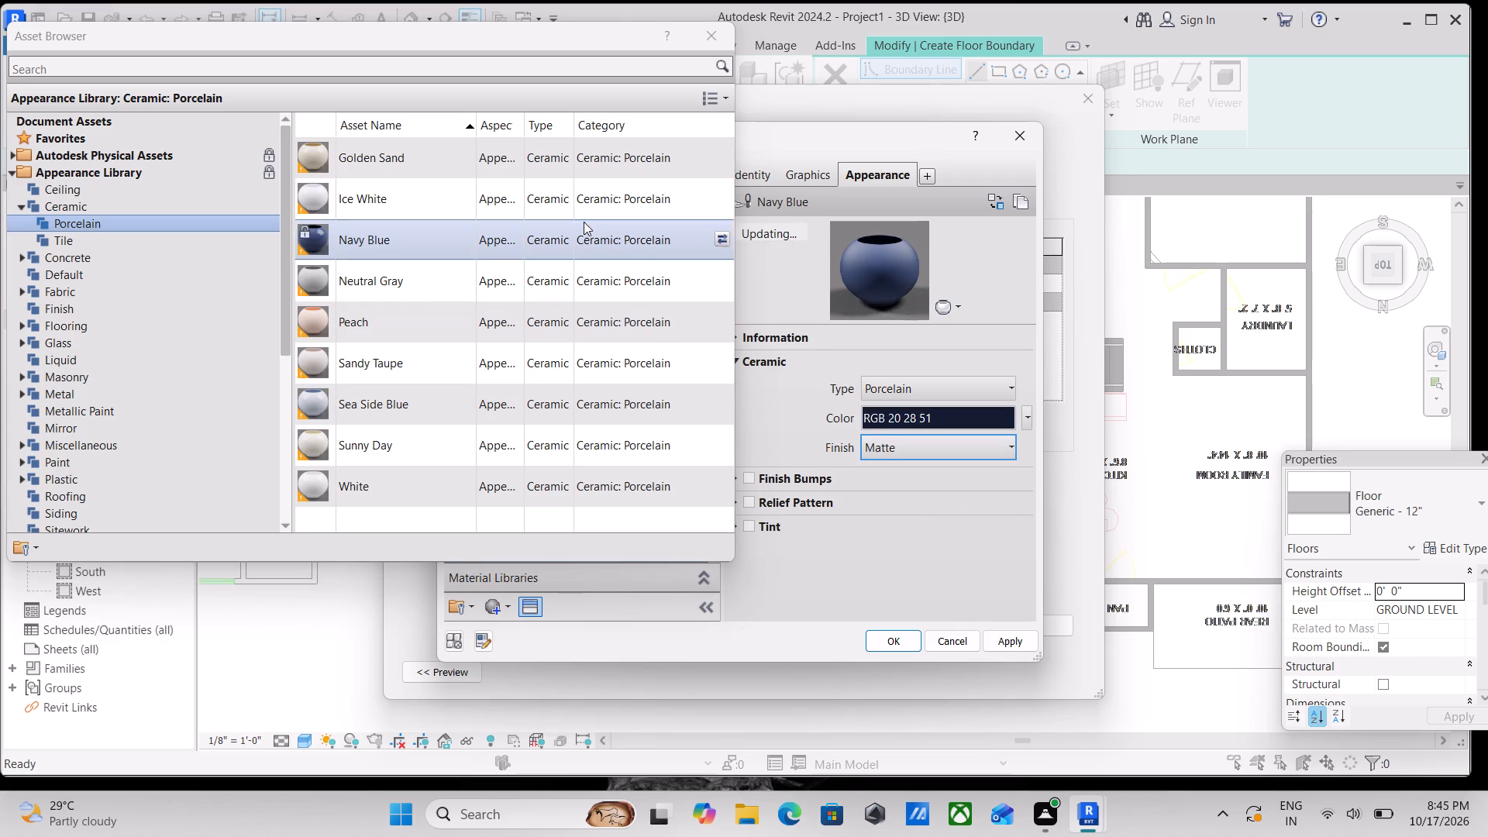
# Switch the flooring material's appearance to Ice White porcelain and set its finish to Matte.
pyautogui.click(564, 198)
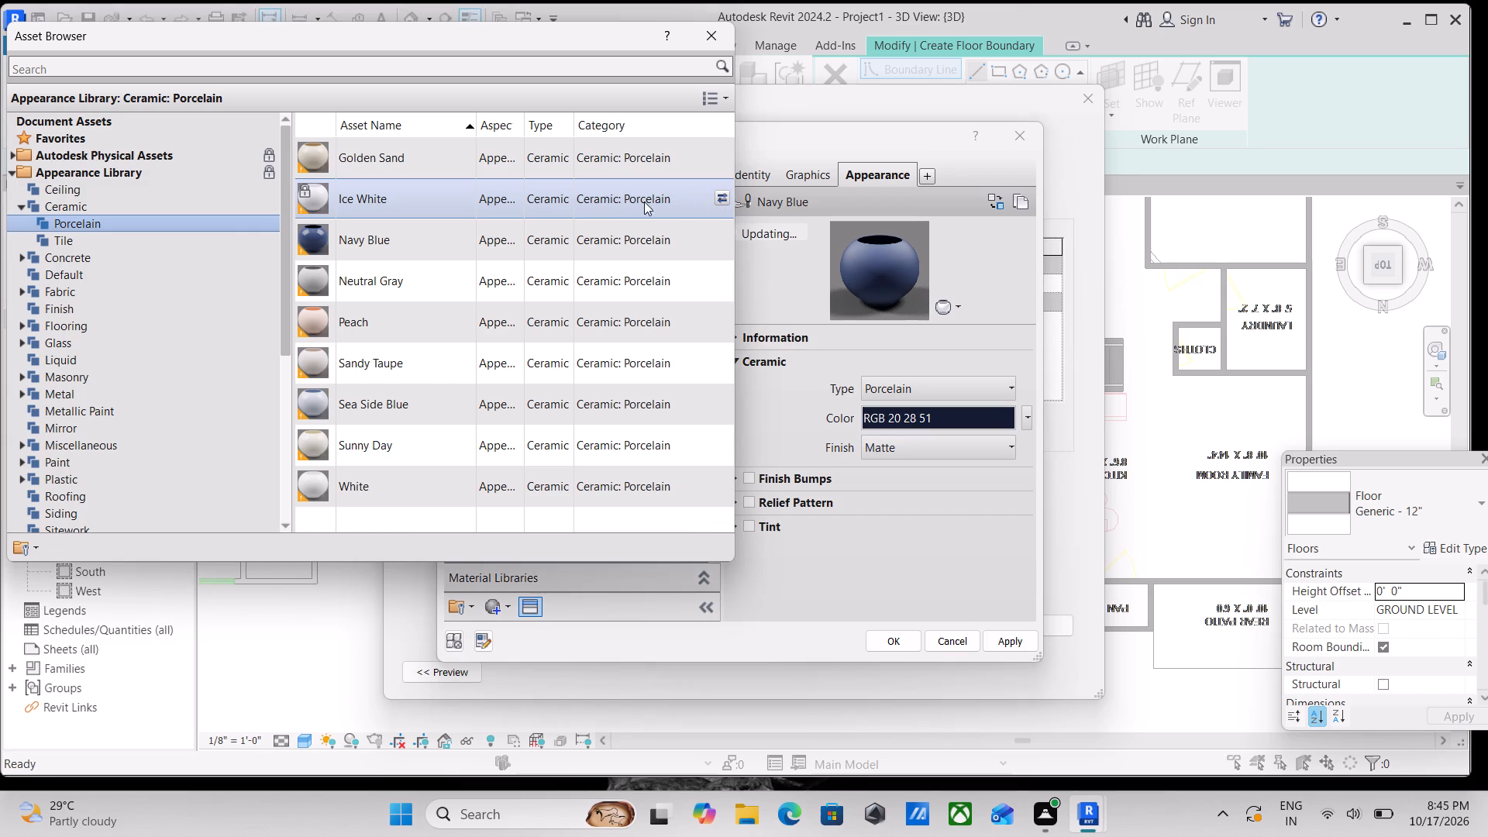
pyautogui.click(610, 203)
pyautogui.click(448, 201)
pyautogui.scroll(-1, 448, 239)
pyautogui.scroll(-1, 404, 319)
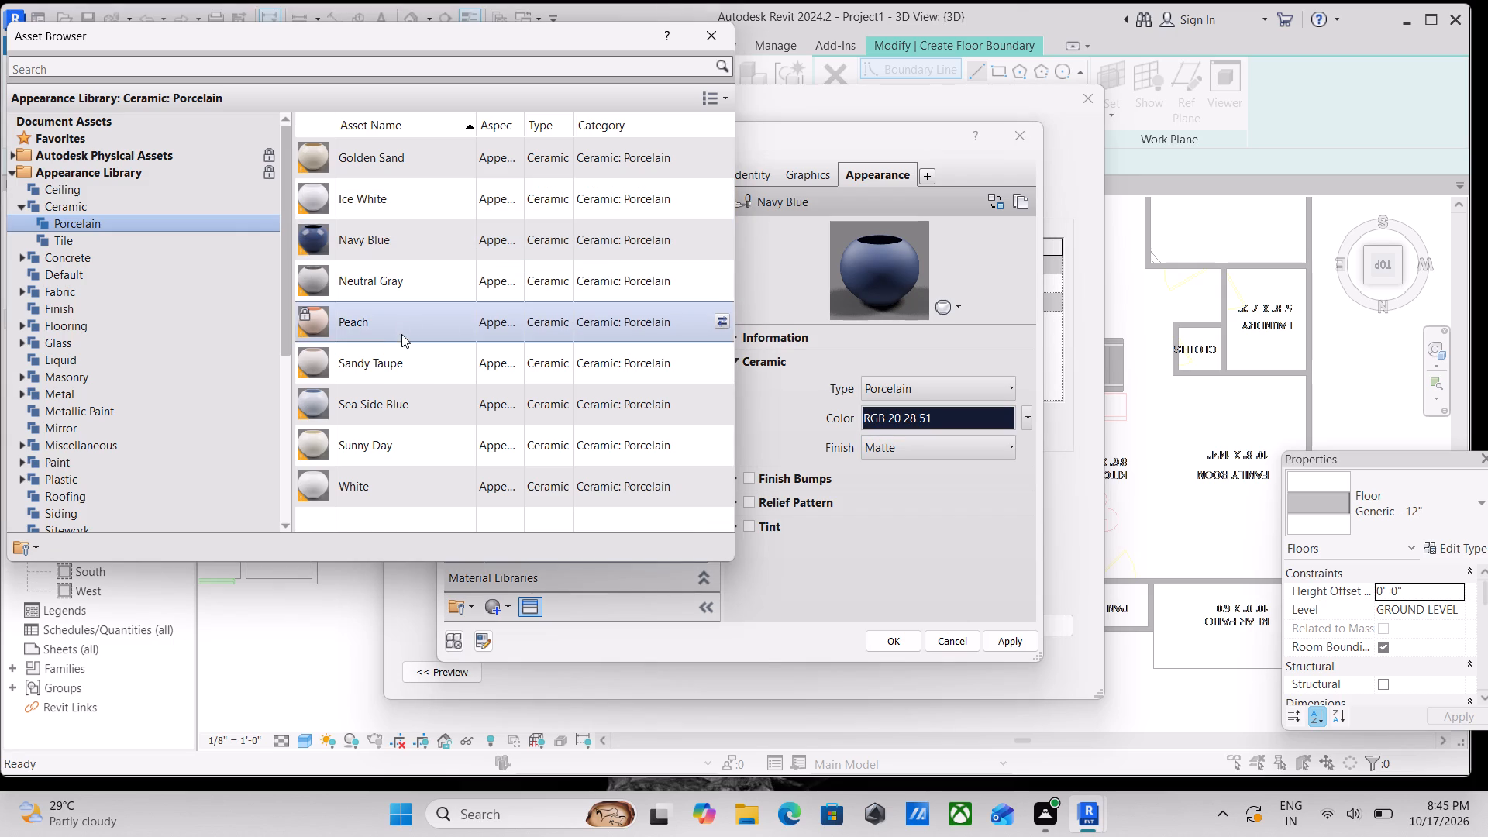
pyautogui.scroll(-1, 429, 434)
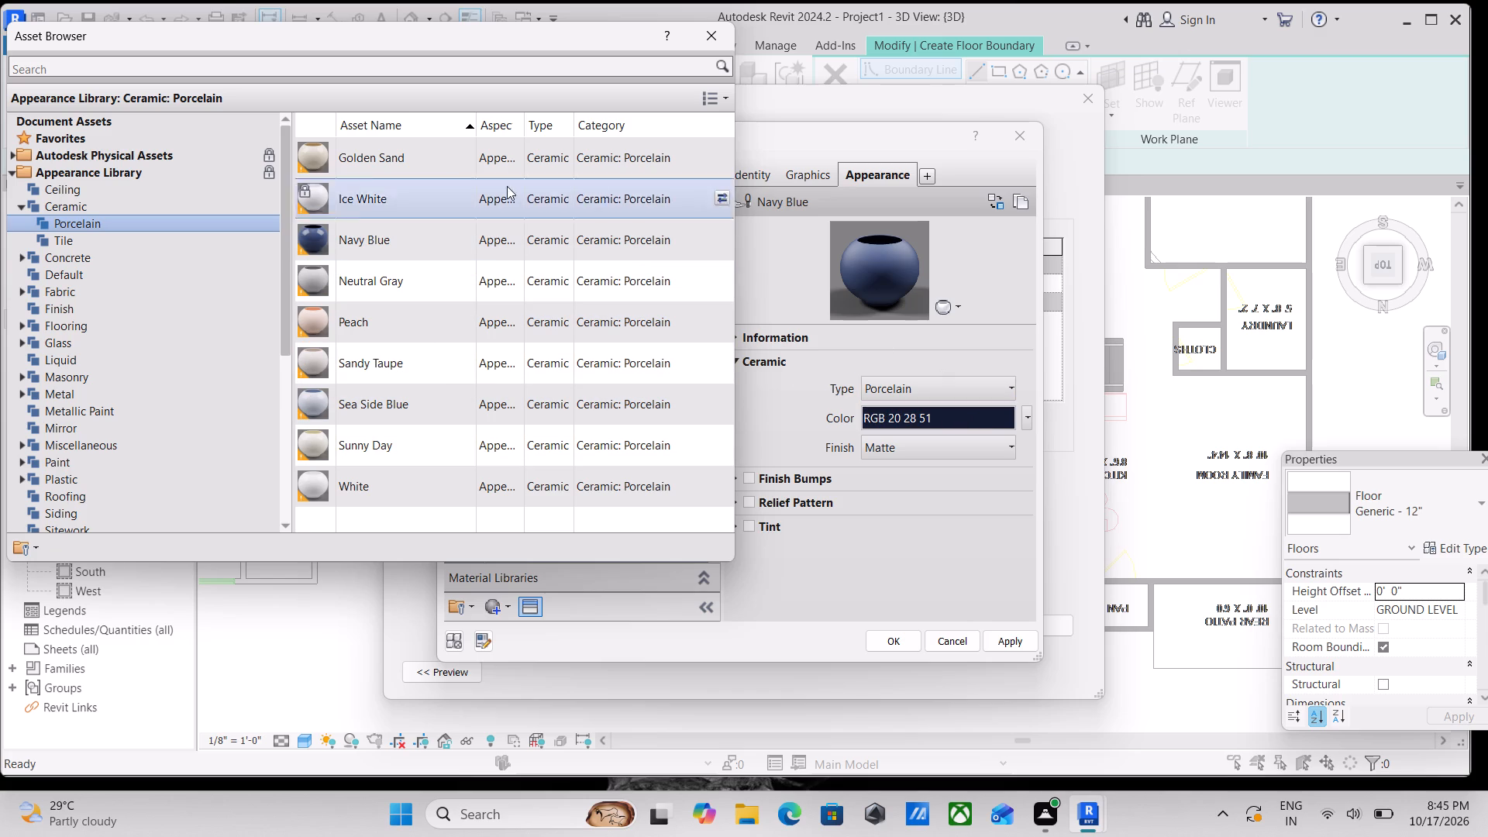
pyautogui.doubleClick(456, 192)
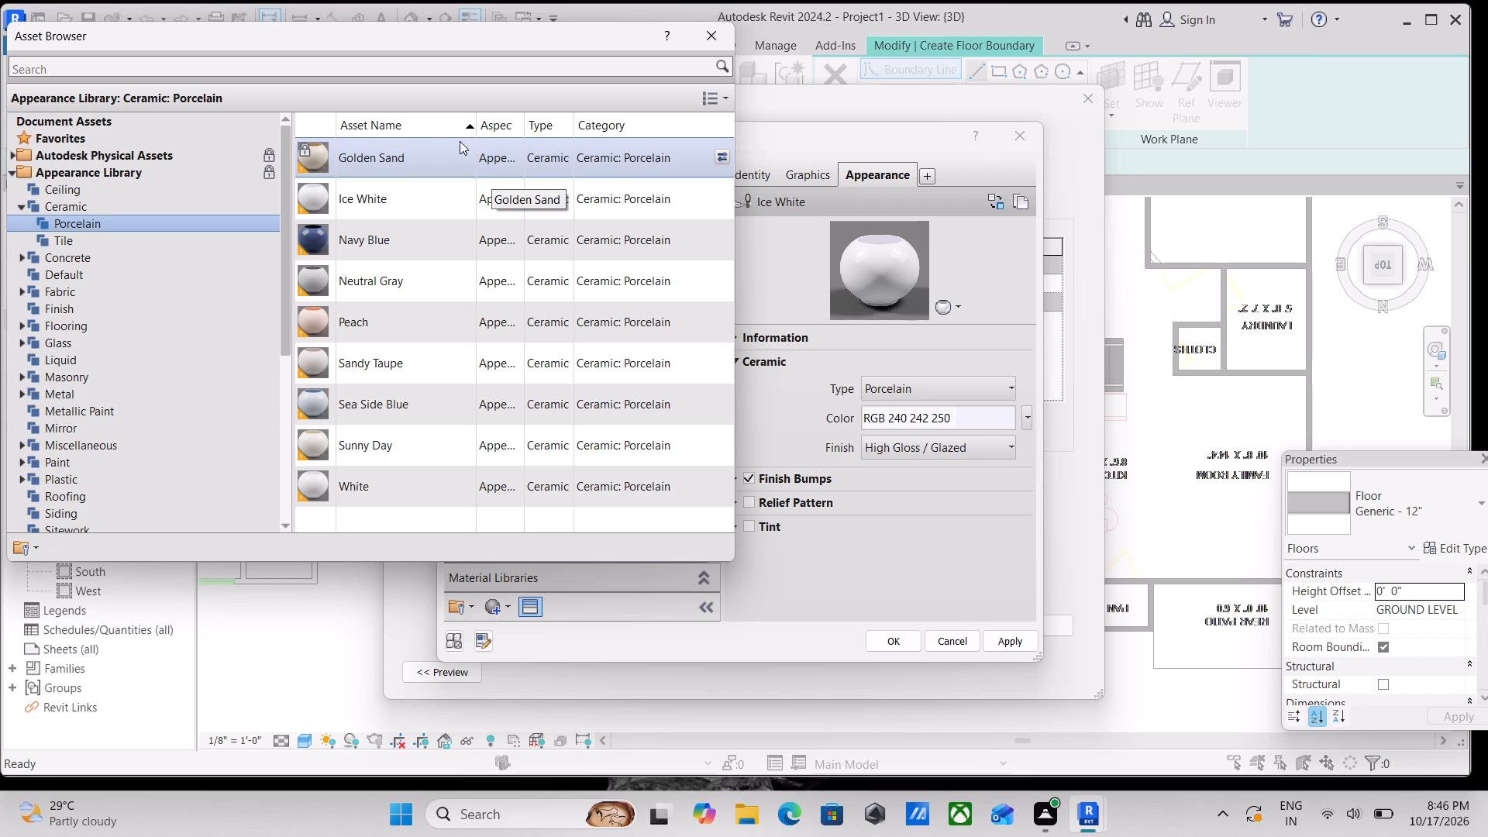
pyautogui.click(994, 447)
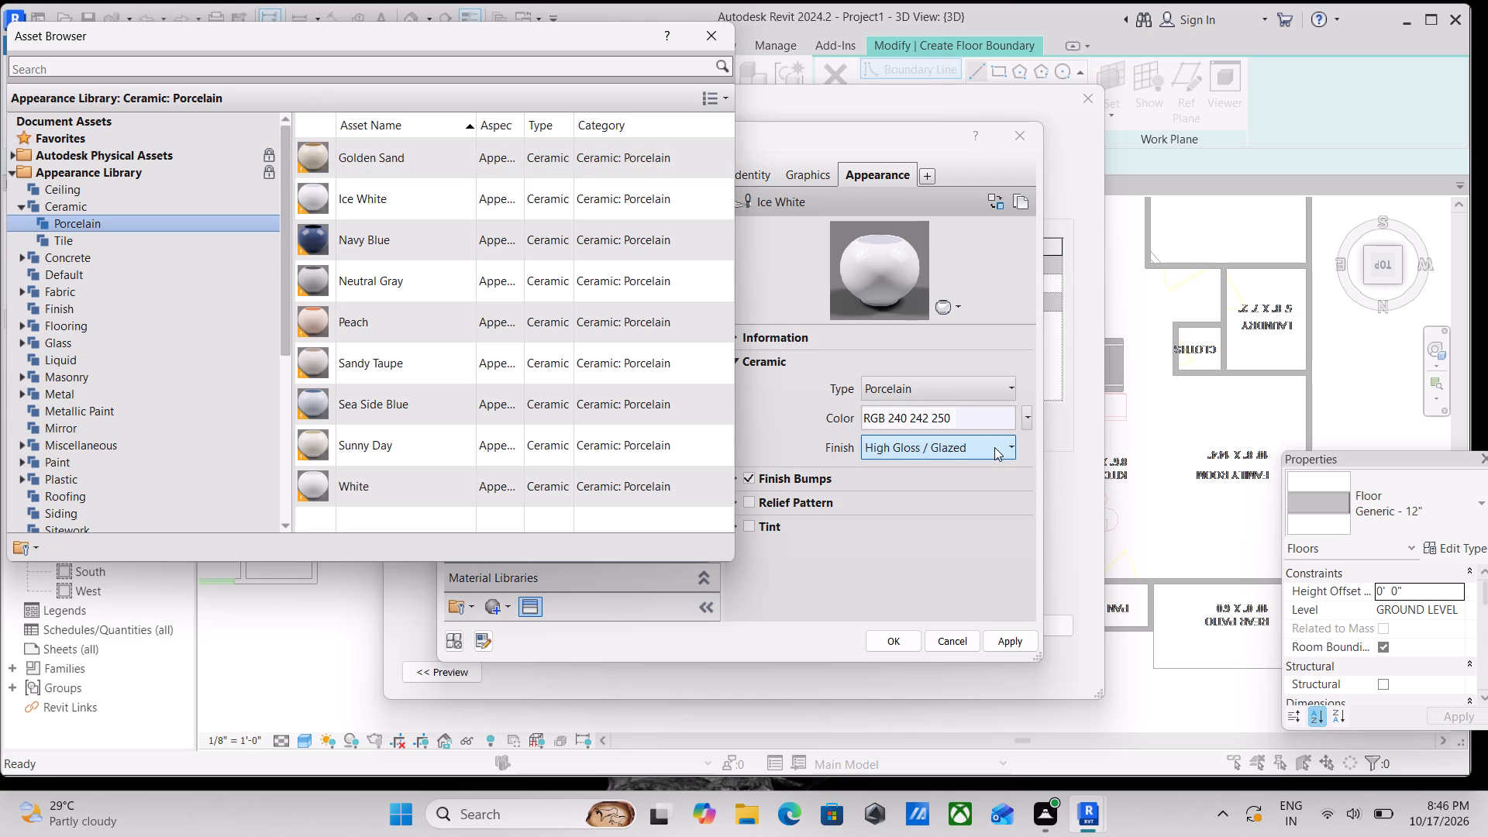
pyautogui.click(949, 515)
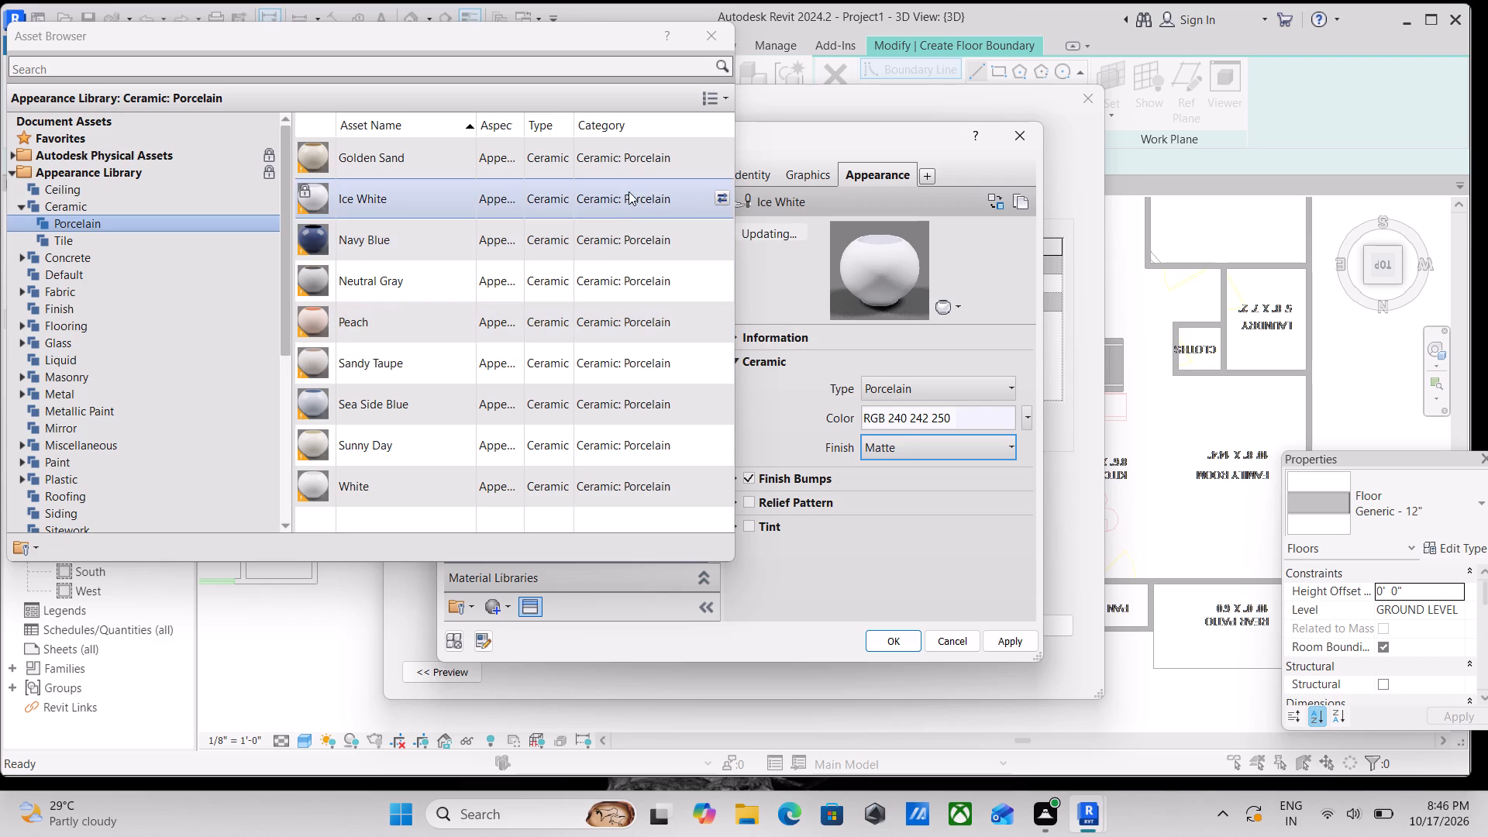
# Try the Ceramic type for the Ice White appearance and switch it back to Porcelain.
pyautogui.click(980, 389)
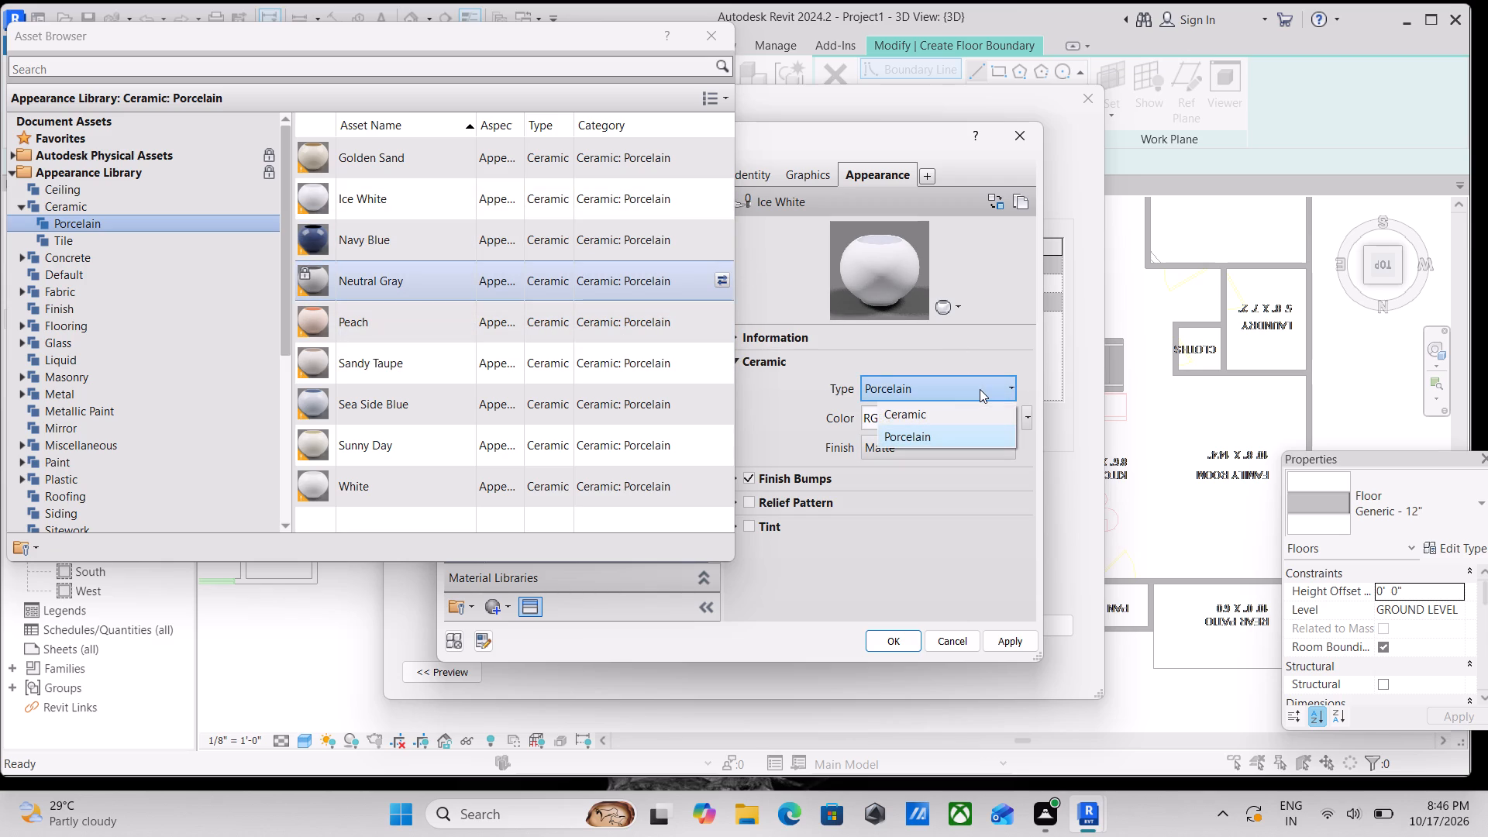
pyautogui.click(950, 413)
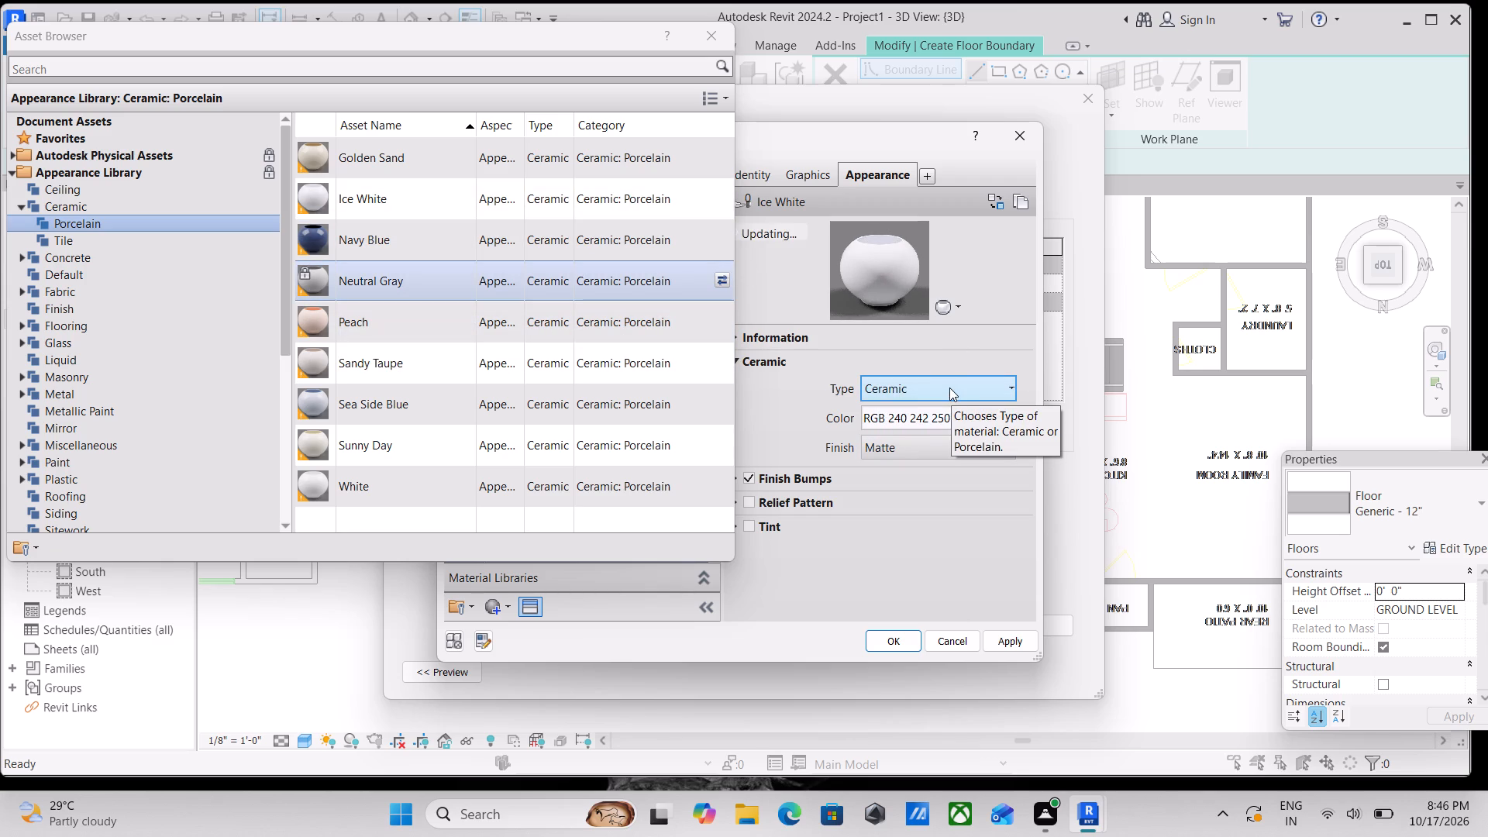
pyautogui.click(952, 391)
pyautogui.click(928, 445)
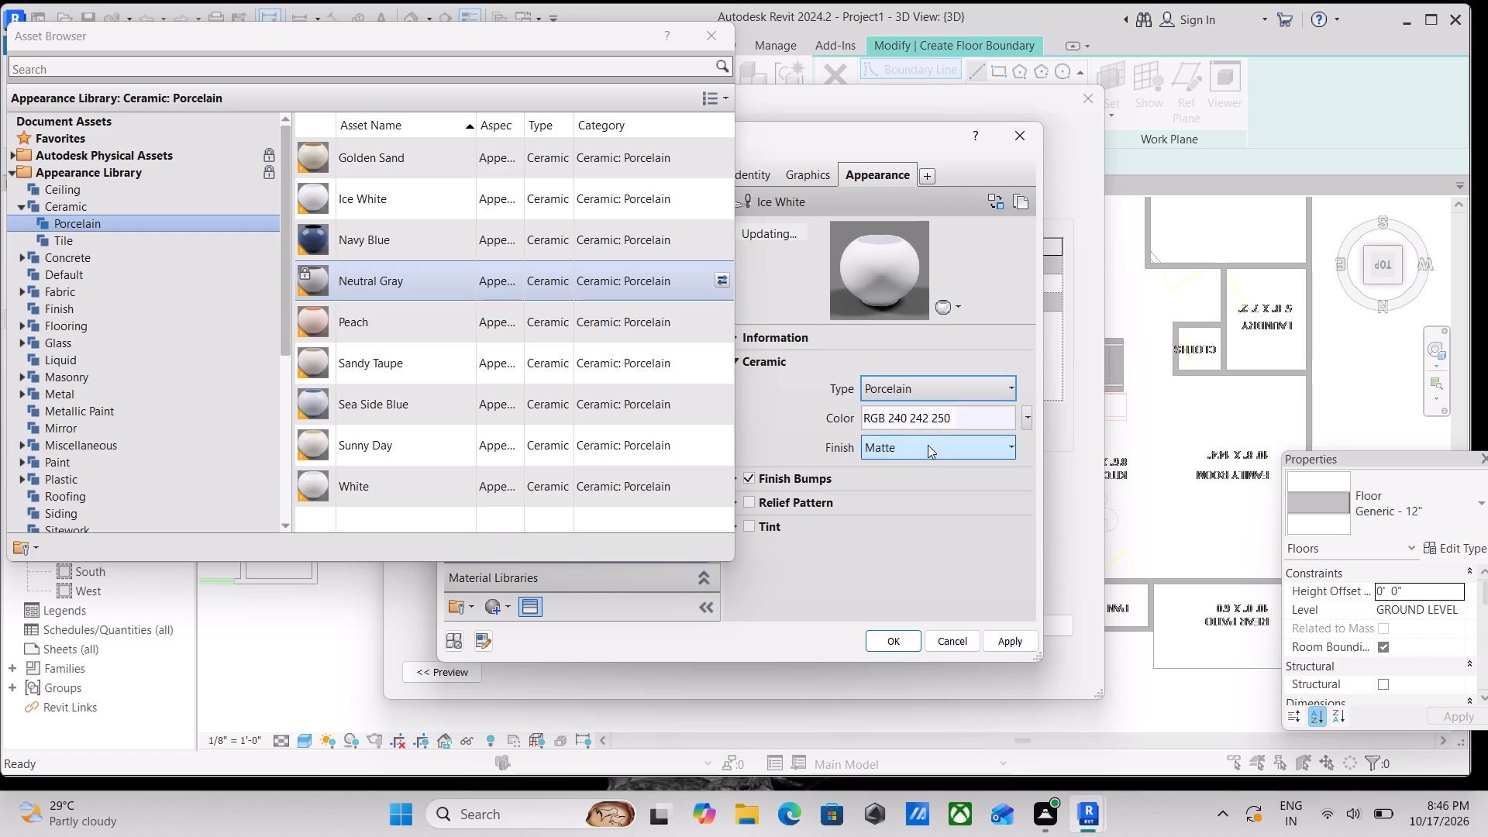
# Assign the marble flooring material to the structure layer of the Generic - 12" floor type and apply the type changes.
pyautogui.scroll(-1, 400, 288)
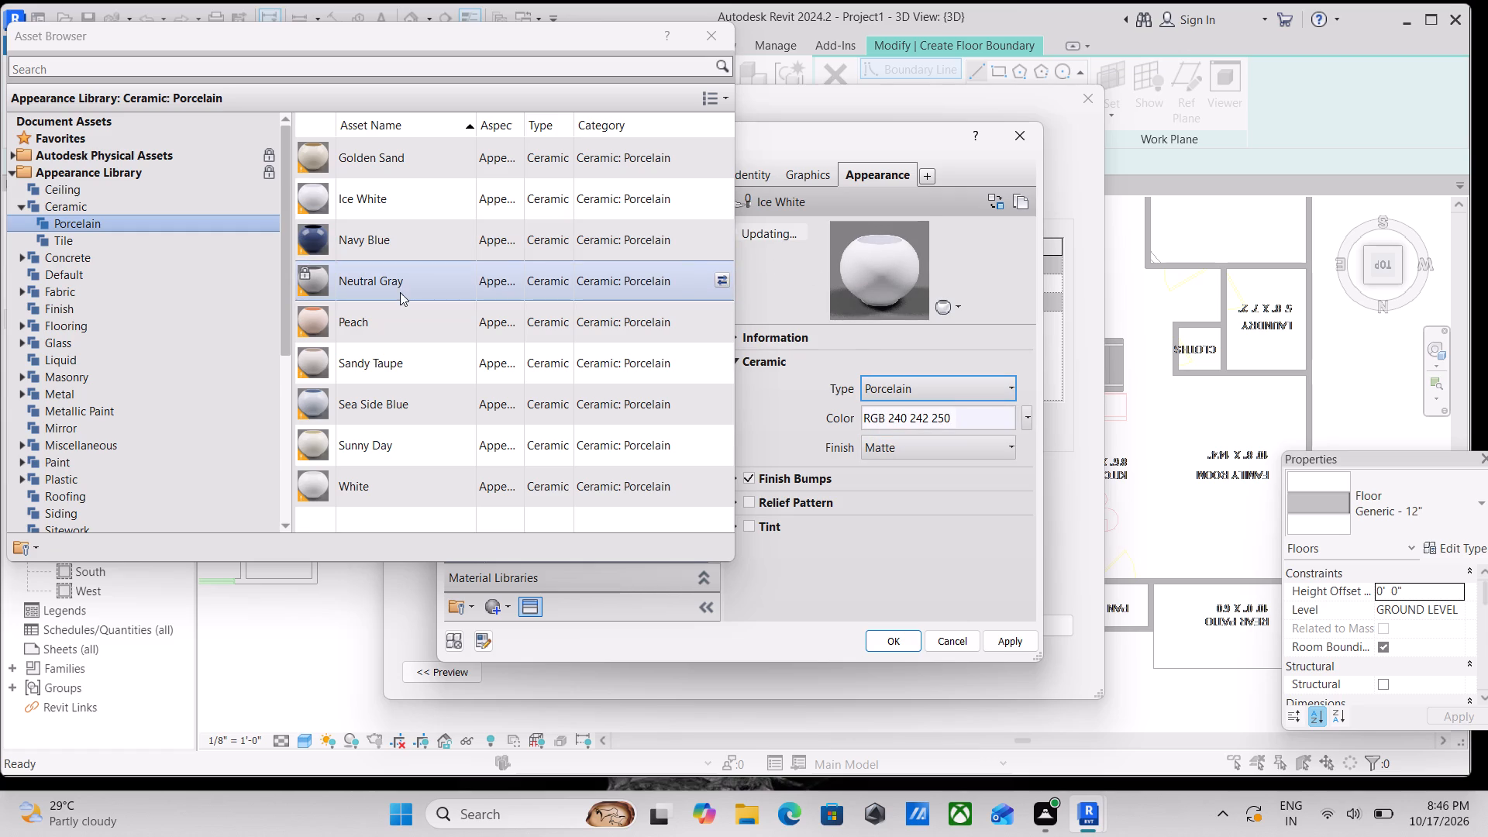
pyautogui.scroll(-1, 400, 292)
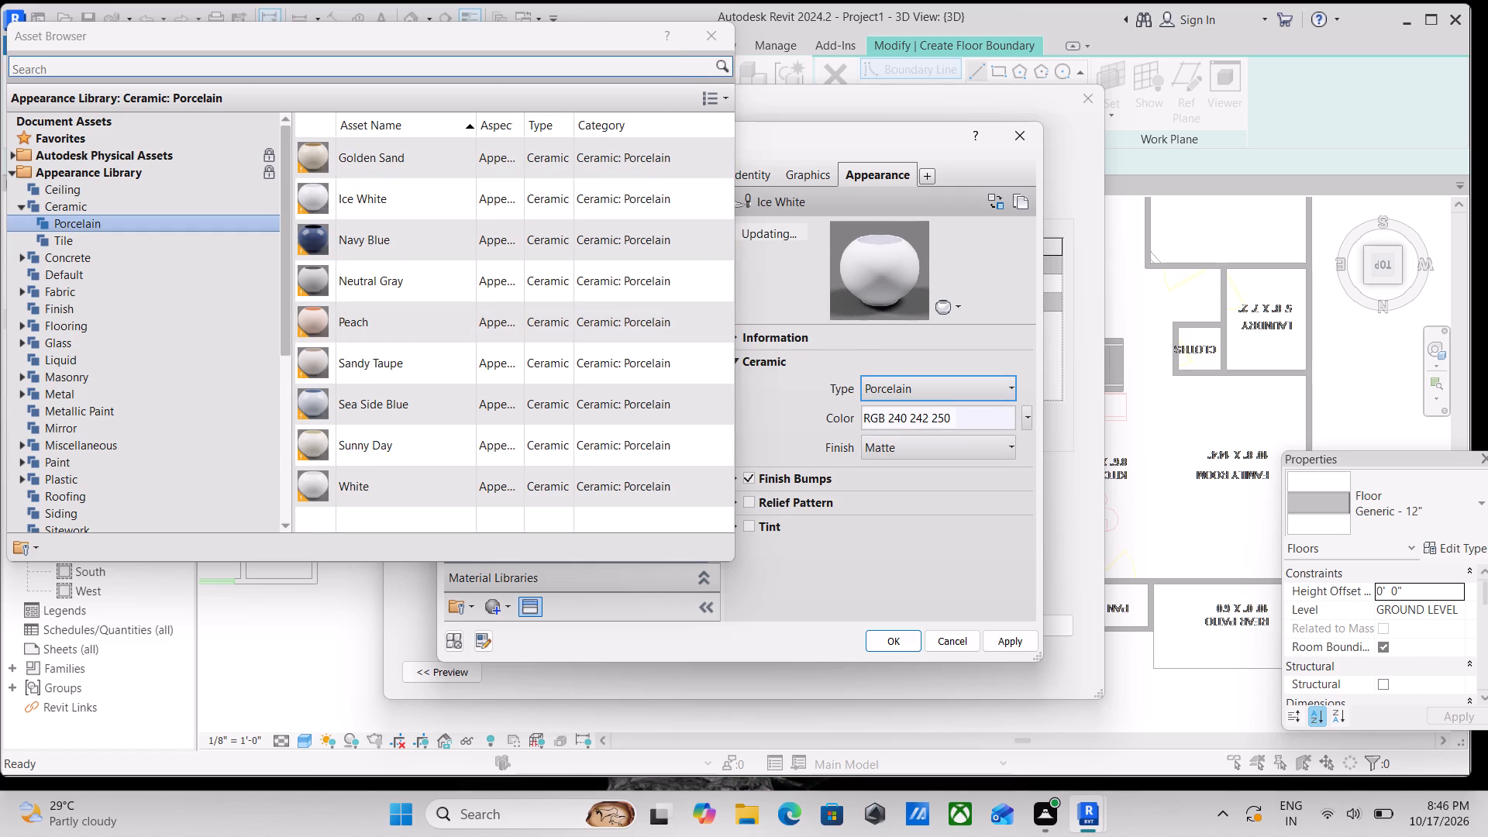
pyautogui.click(1030, 642)
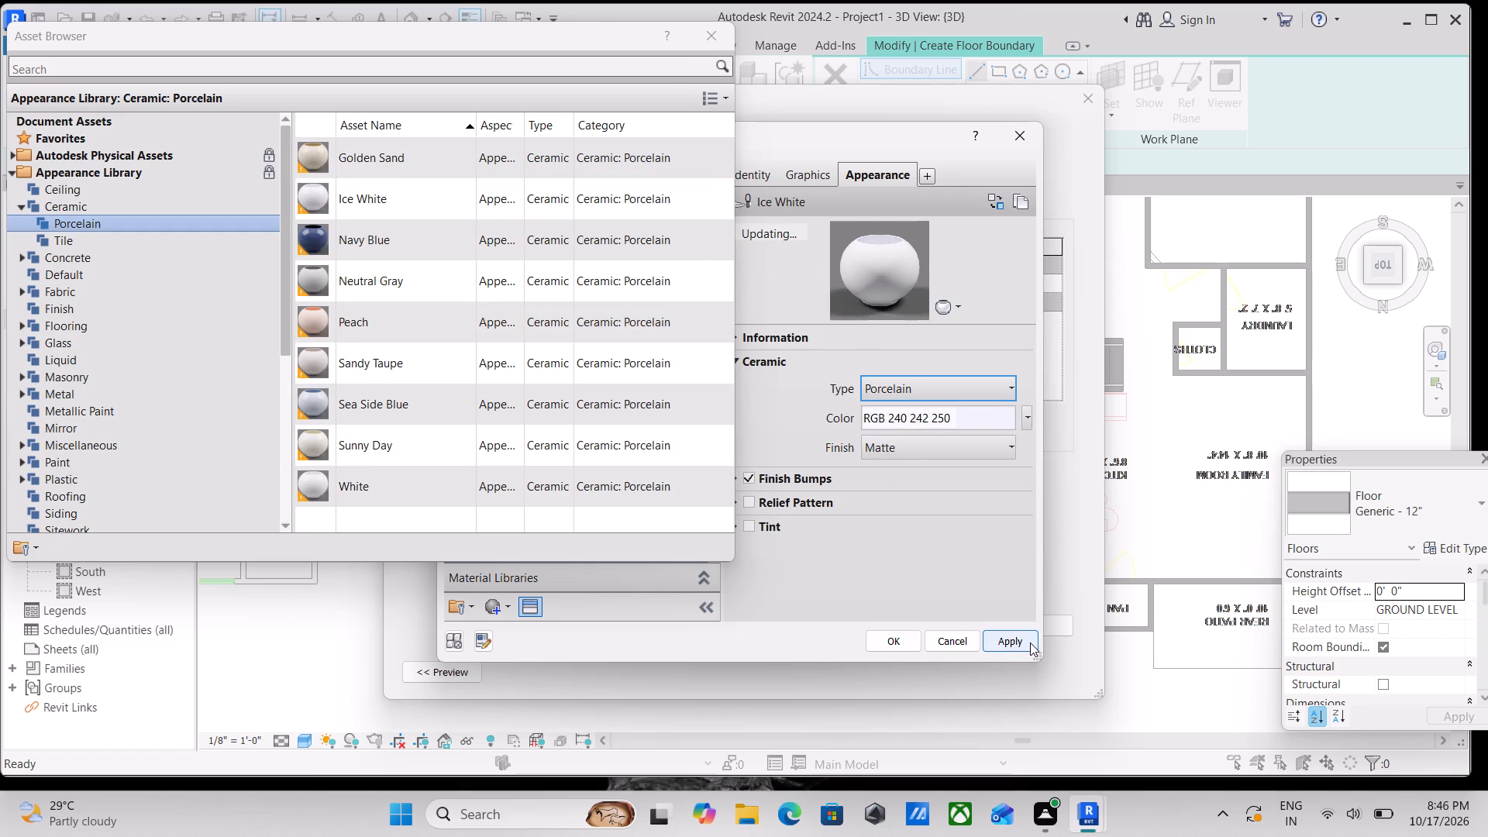
pyautogui.click(718, 31)
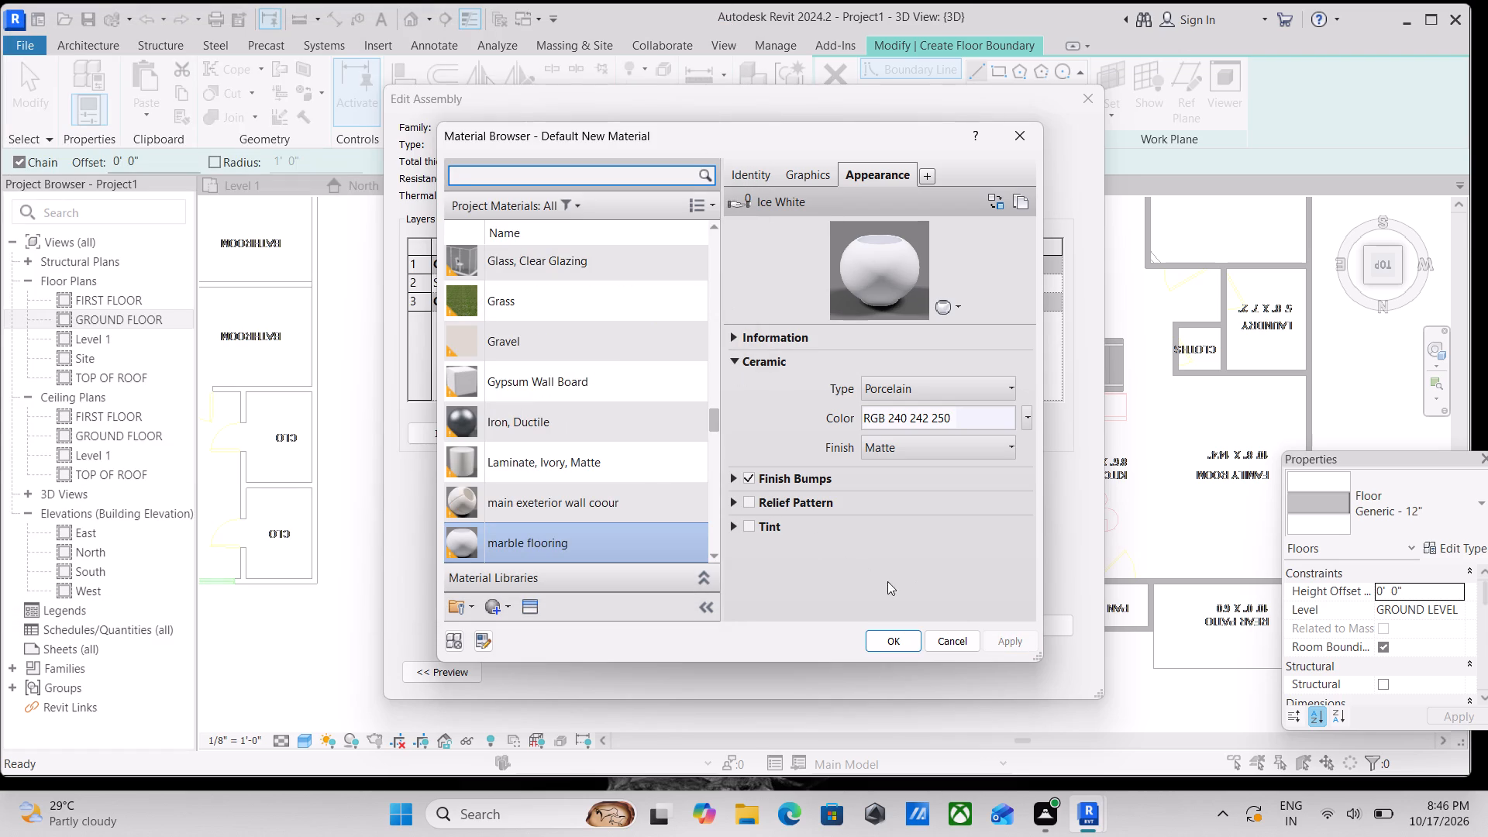
pyautogui.click(885, 641)
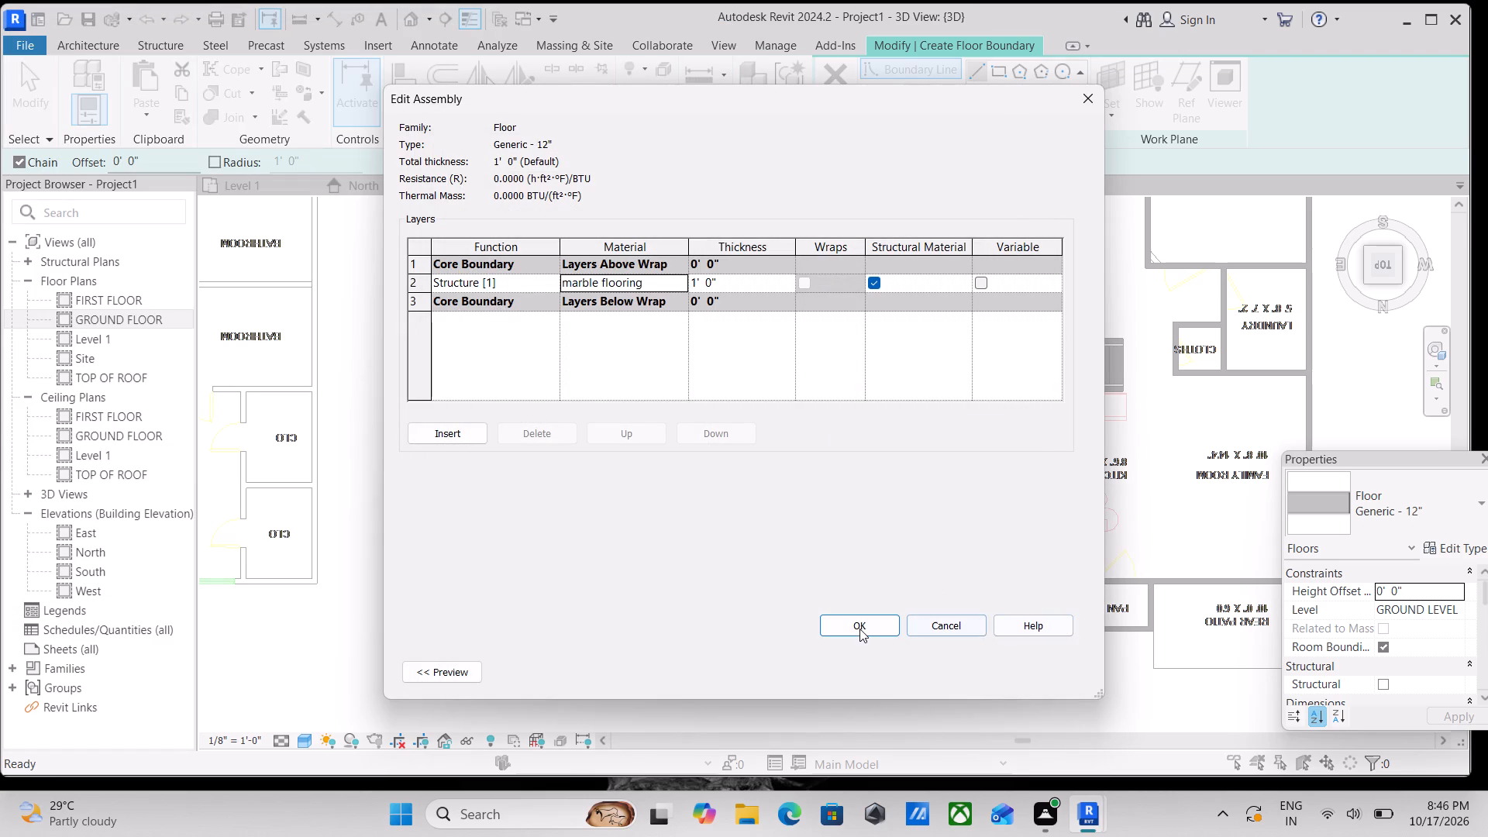
pyautogui.click(856, 629)
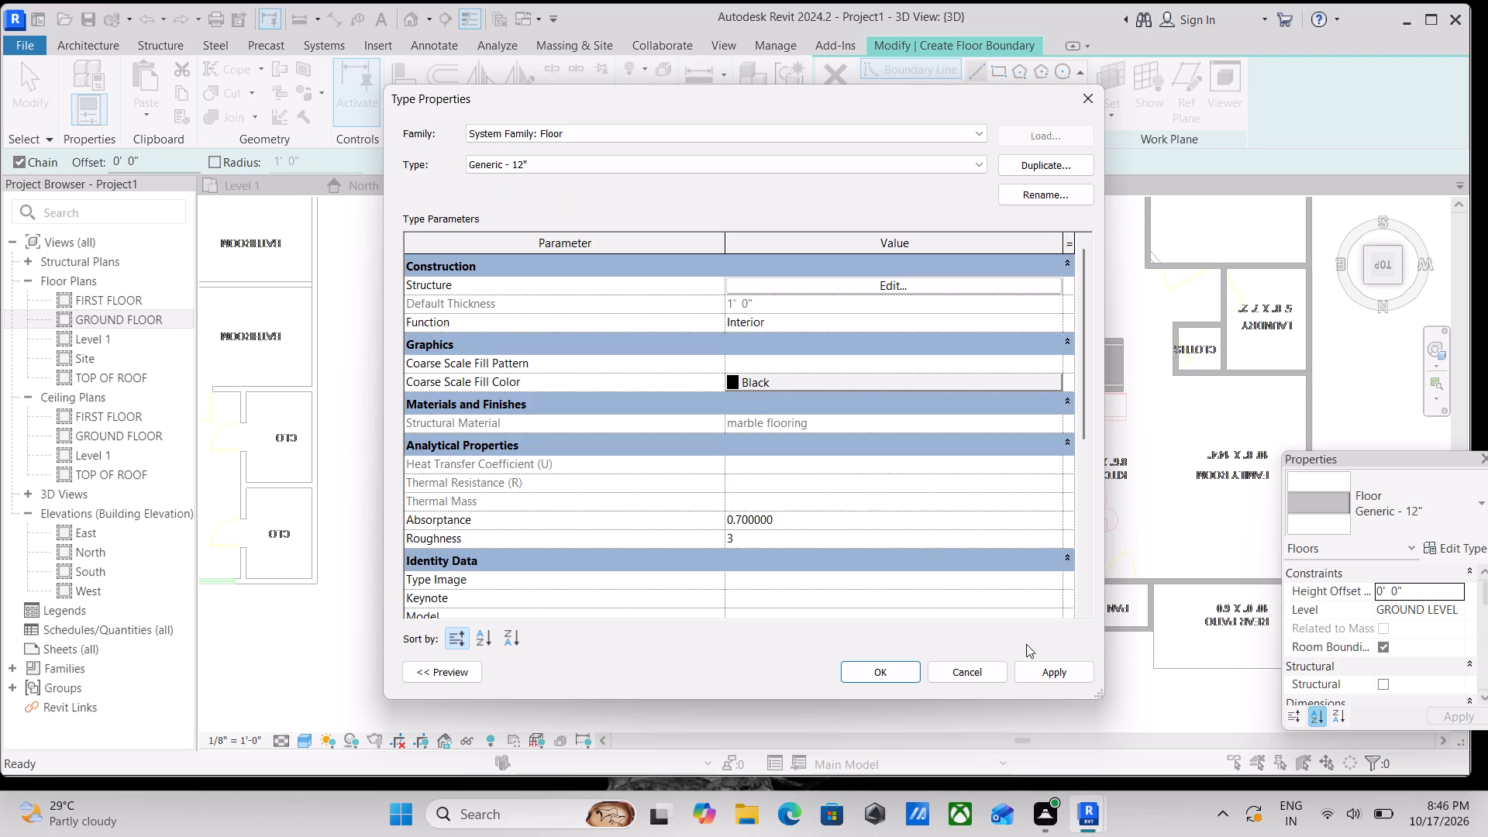
pyautogui.click(1039, 668)
pyautogui.click(878, 674)
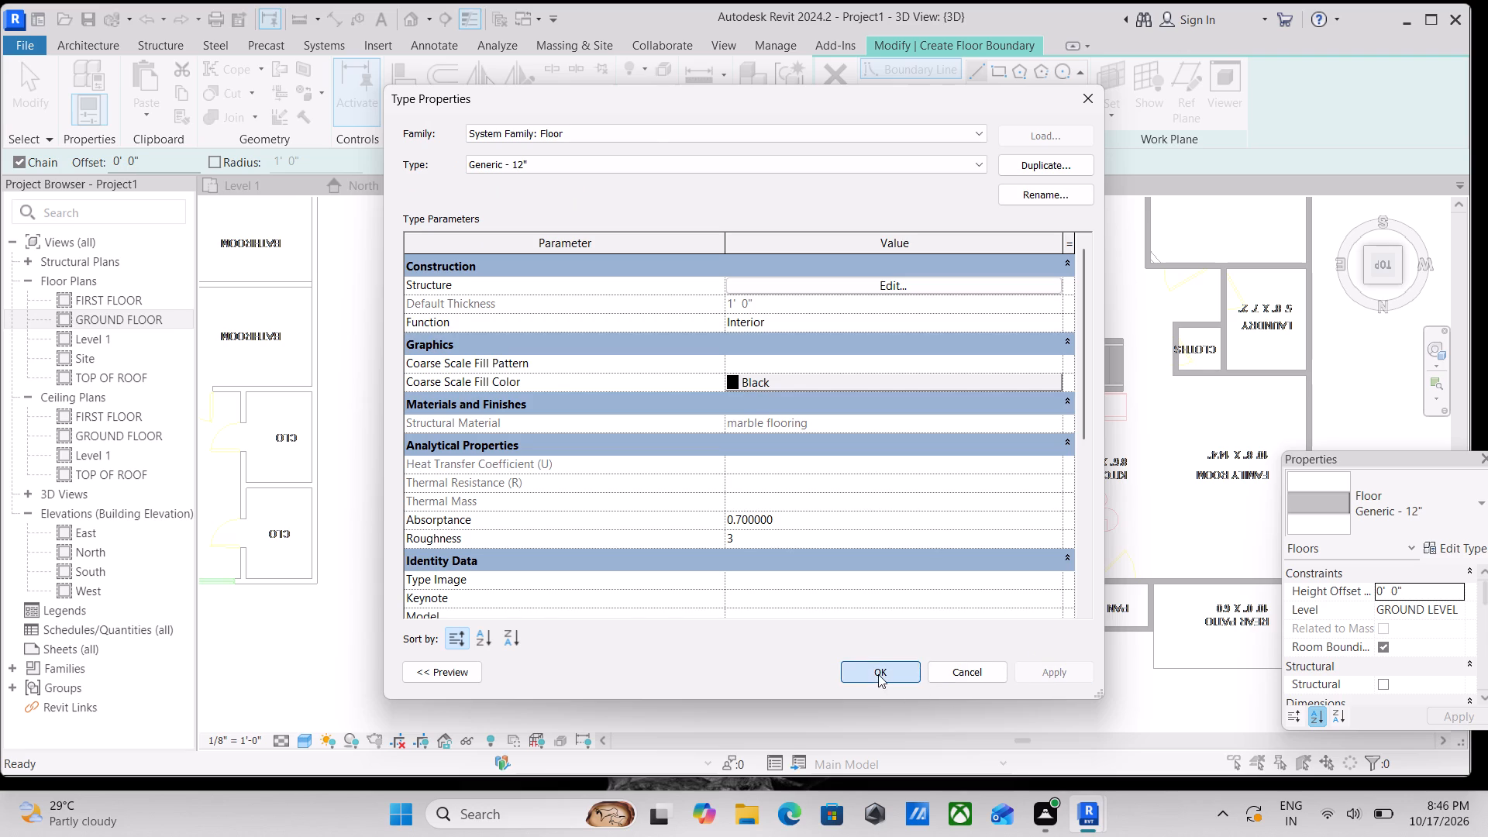
# Draw the first floor boundary line along the kitchen-side exterior wall's outer face, from the rear corner to the front porch corner.
pyautogui.scroll(-1, 567, 345)
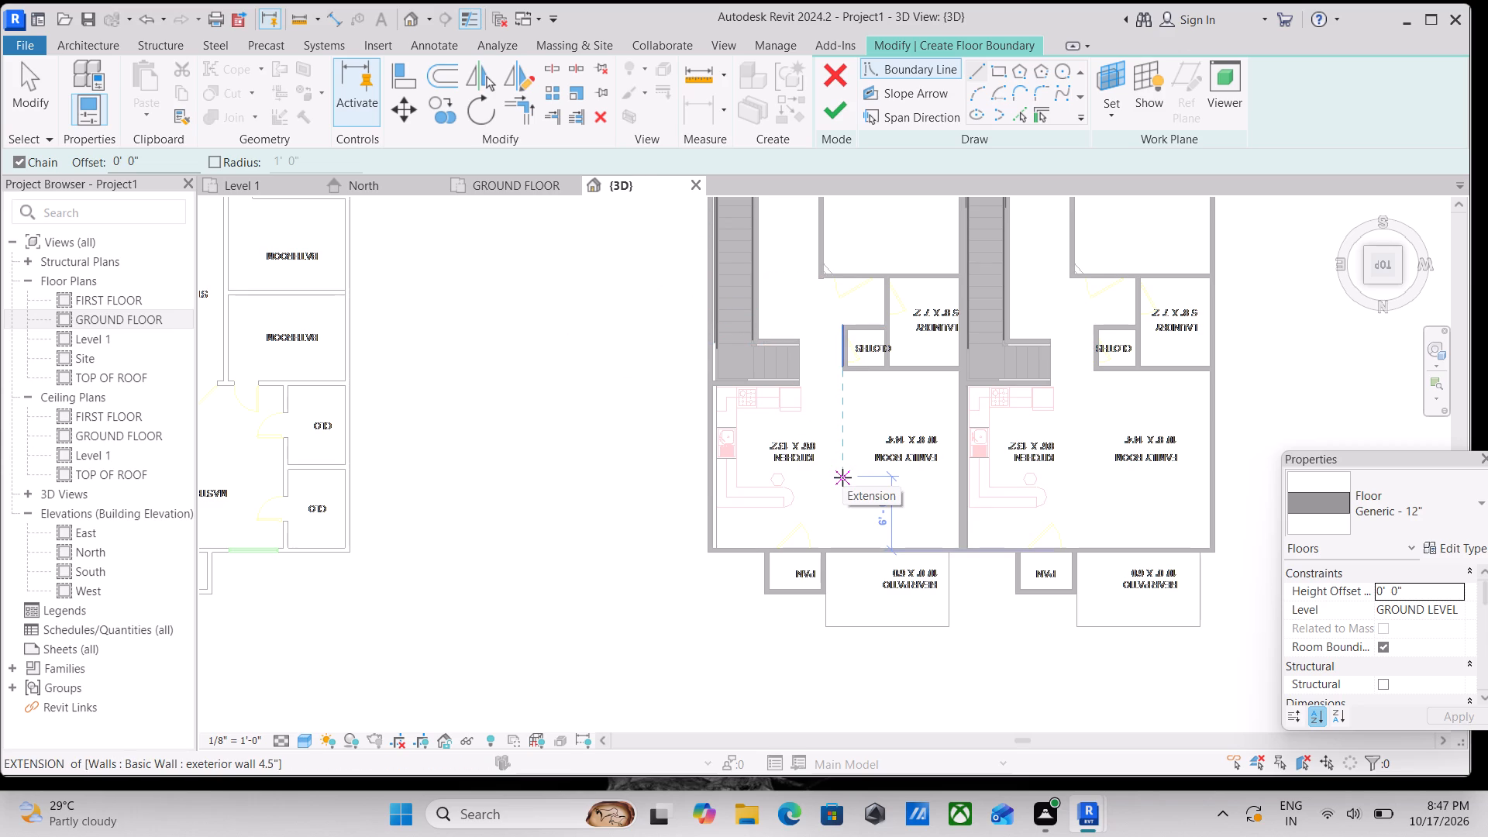
pyautogui.scroll(1, 925, 548)
pyautogui.scroll(5, 717, 592)
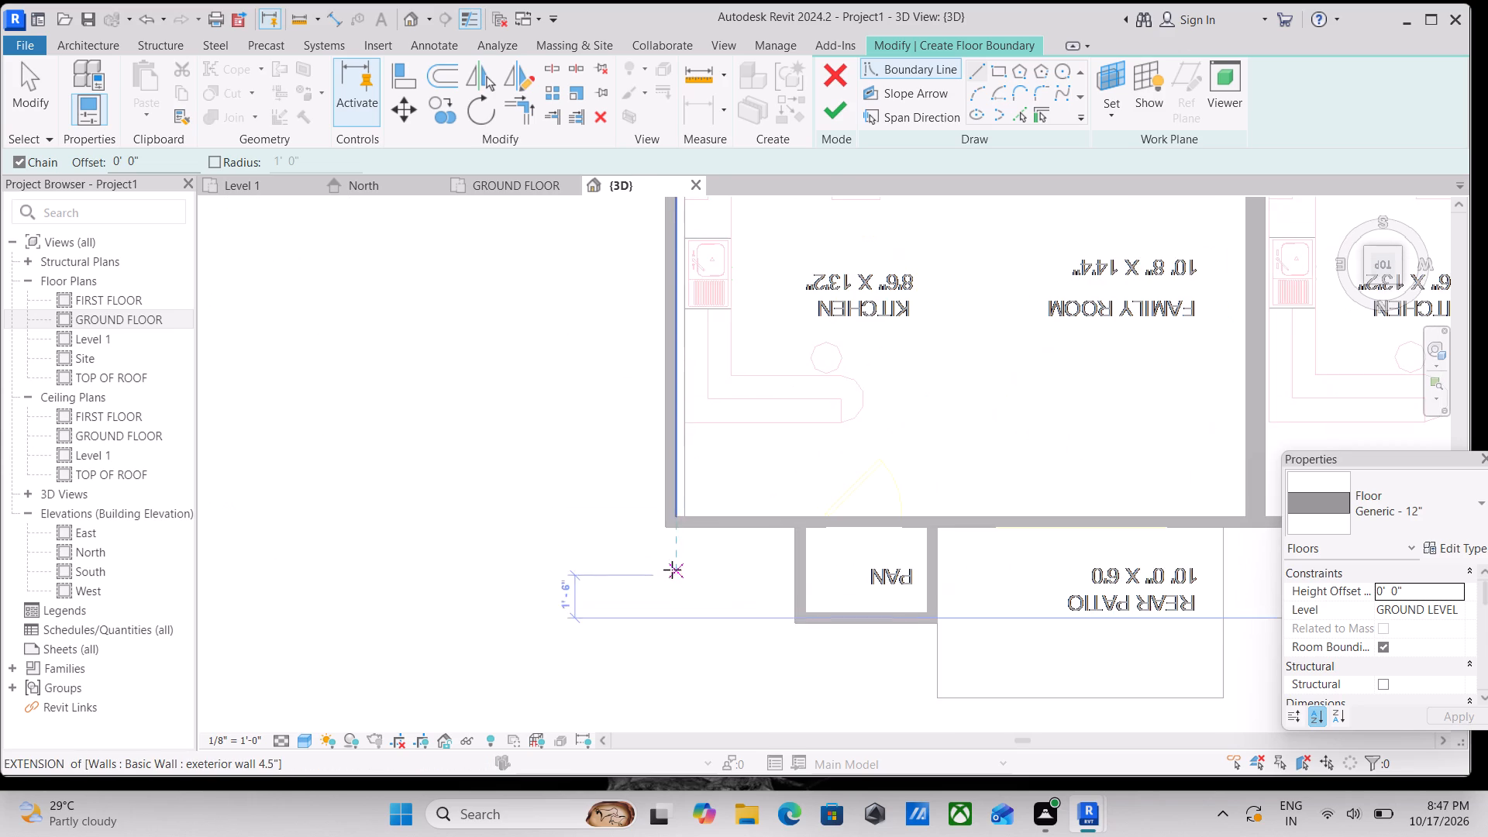
pyautogui.scroll(2, 672, 570)
pyautogui.click(665, 515)
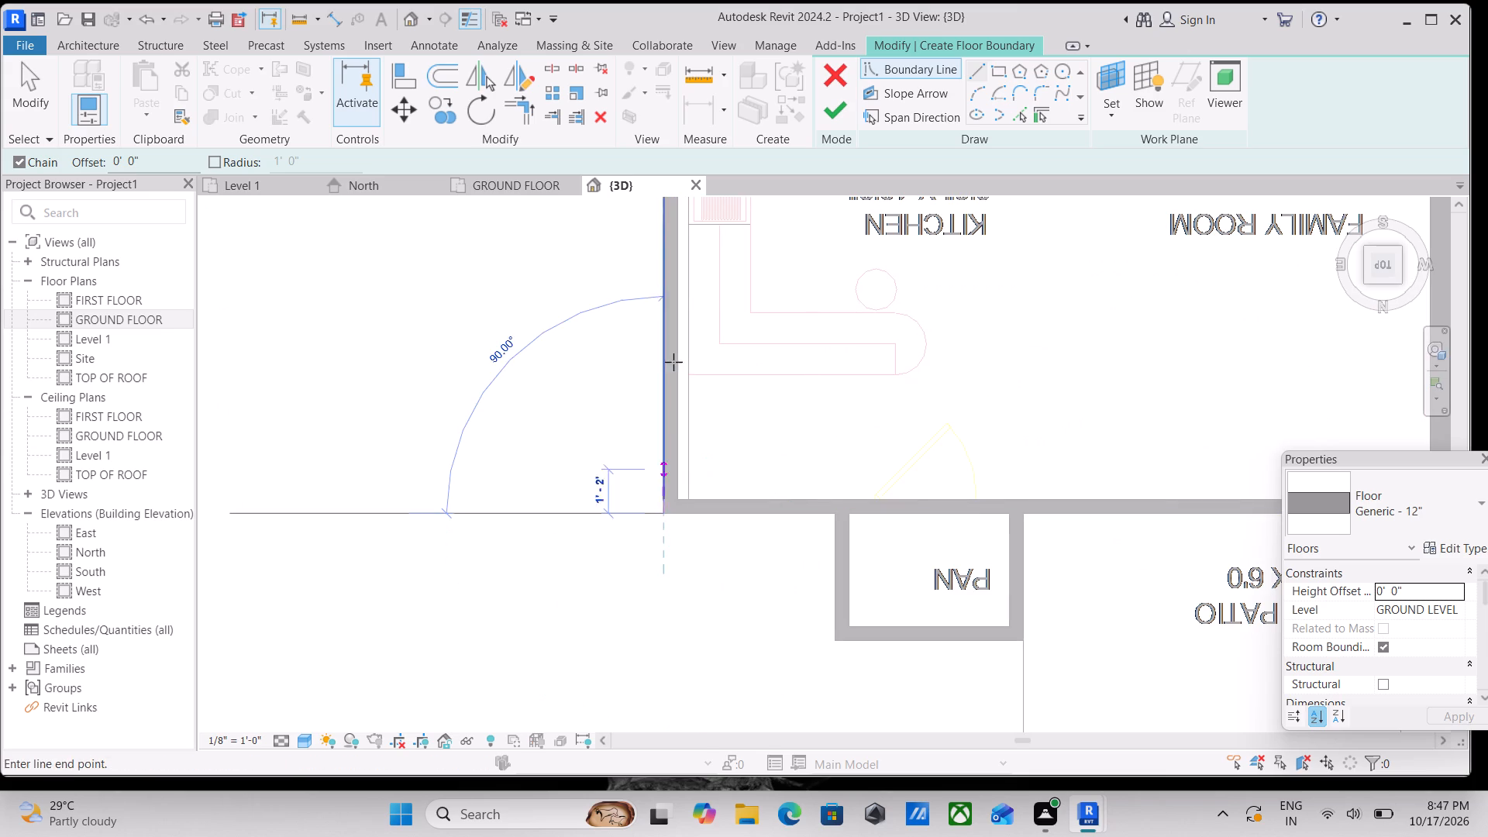
pyautogui.moveTo(688, 374); pyautogui.dragTo(681, 659, button='middle')
pyautogui.scroll(1, 680, 659)
pyautogui.scroll(-2, 673, 332)
pyautogui.moveTo(681, 342); pyautogui.dragTo(670, 644, button='middle')
pyautogui.scroll(1, 670, 644)
pyautogui.moveTo(676, 419); pyautogui.dragTo(650, 698, button='middle')
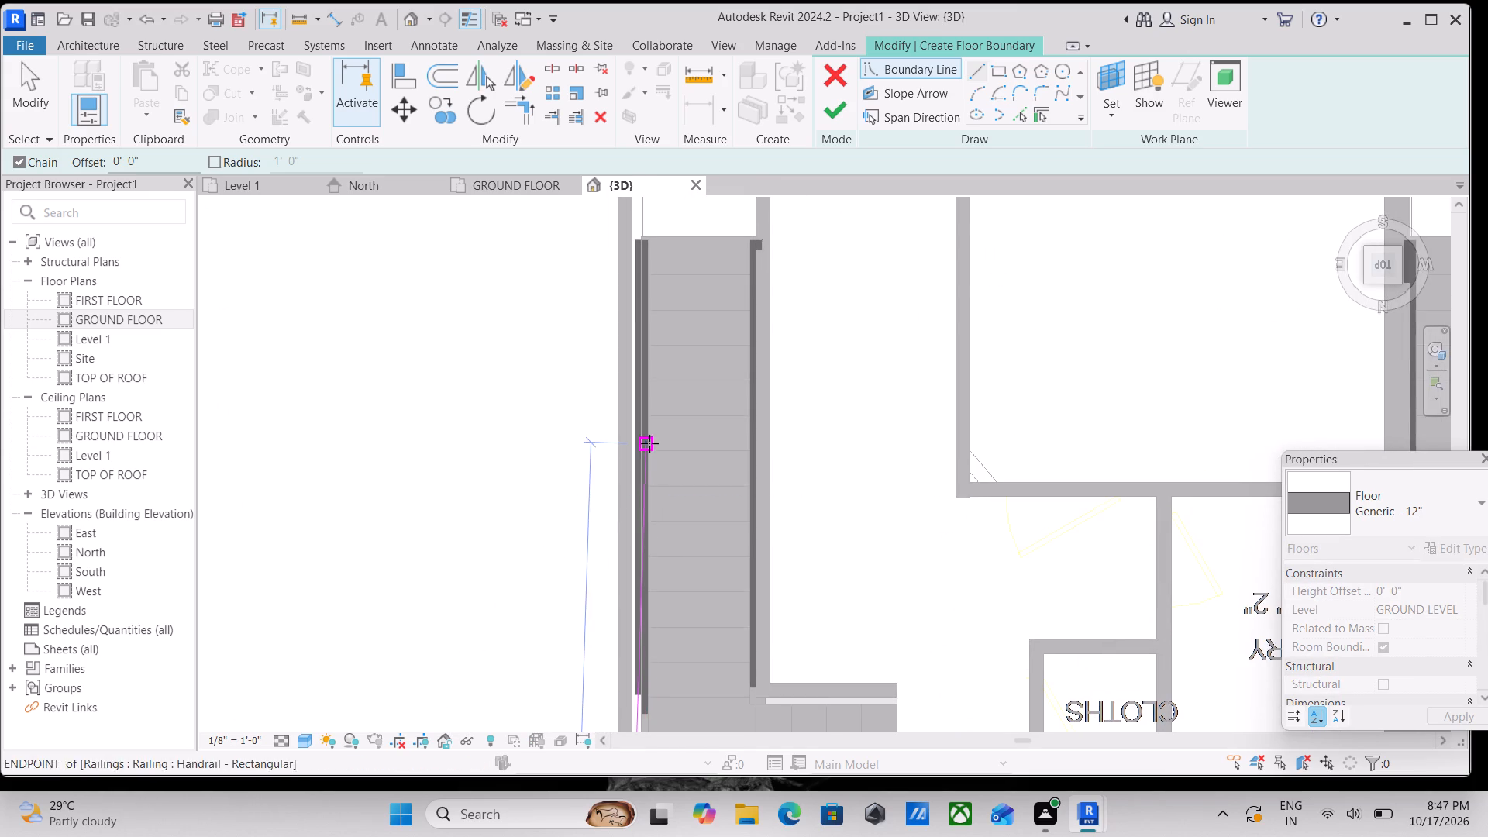
pyautogui.moveTo(650, 456); pyautogui.dragTo(645, 623, button='middle')
pyautogui.moveTo(618, 332); pyautogui.dragTo(631, 648, button='middle')
pyautogui.scroll(-2, 630, 317)
pyautogui.moveTo(639, 336); pyautogui.dragTo(667, 557, button='middle')
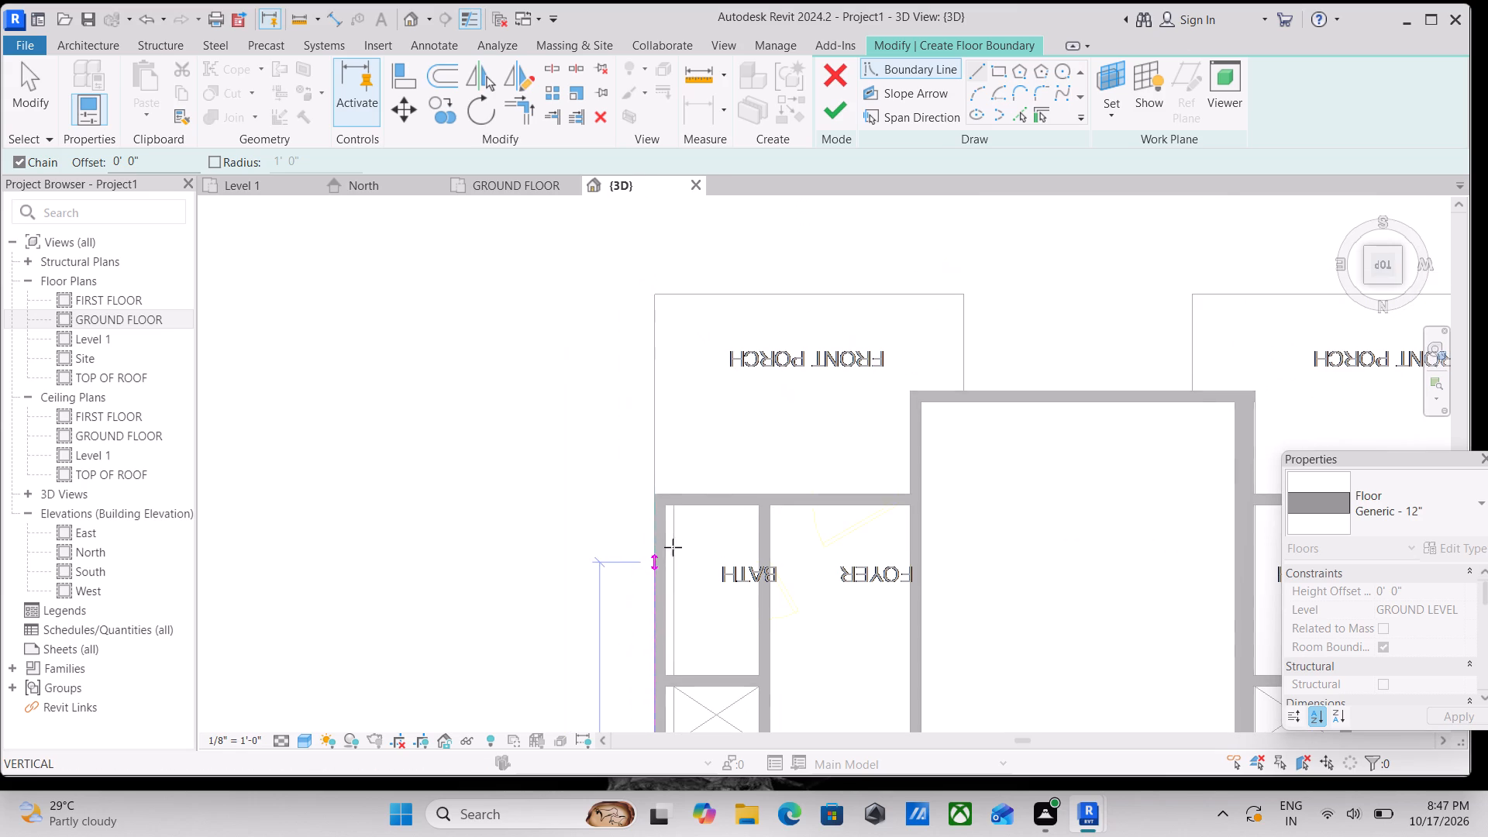
pyautogui.scroll(5, 660, 487)
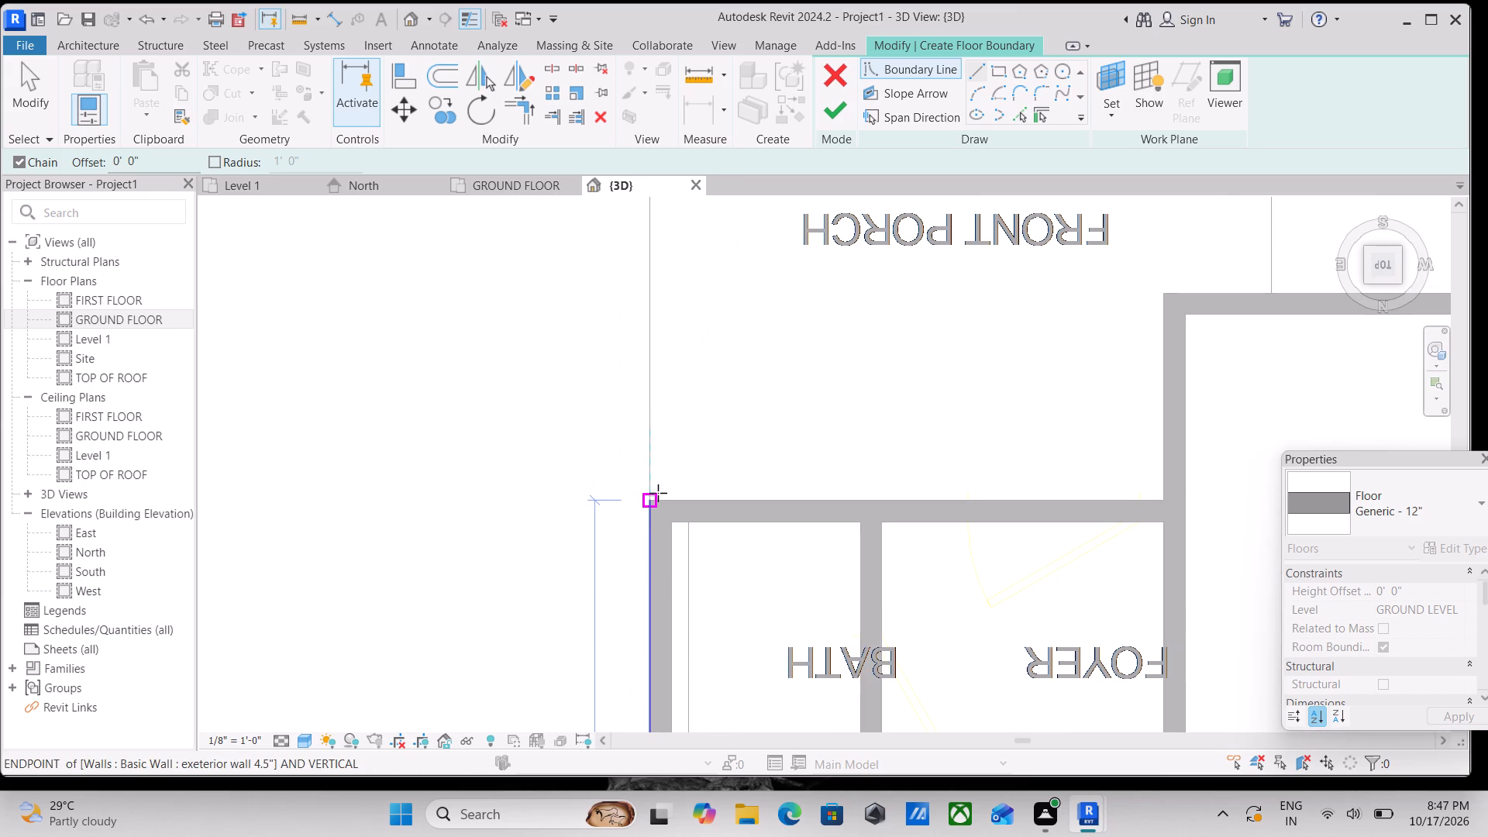
pyautogui.click(657, 495)
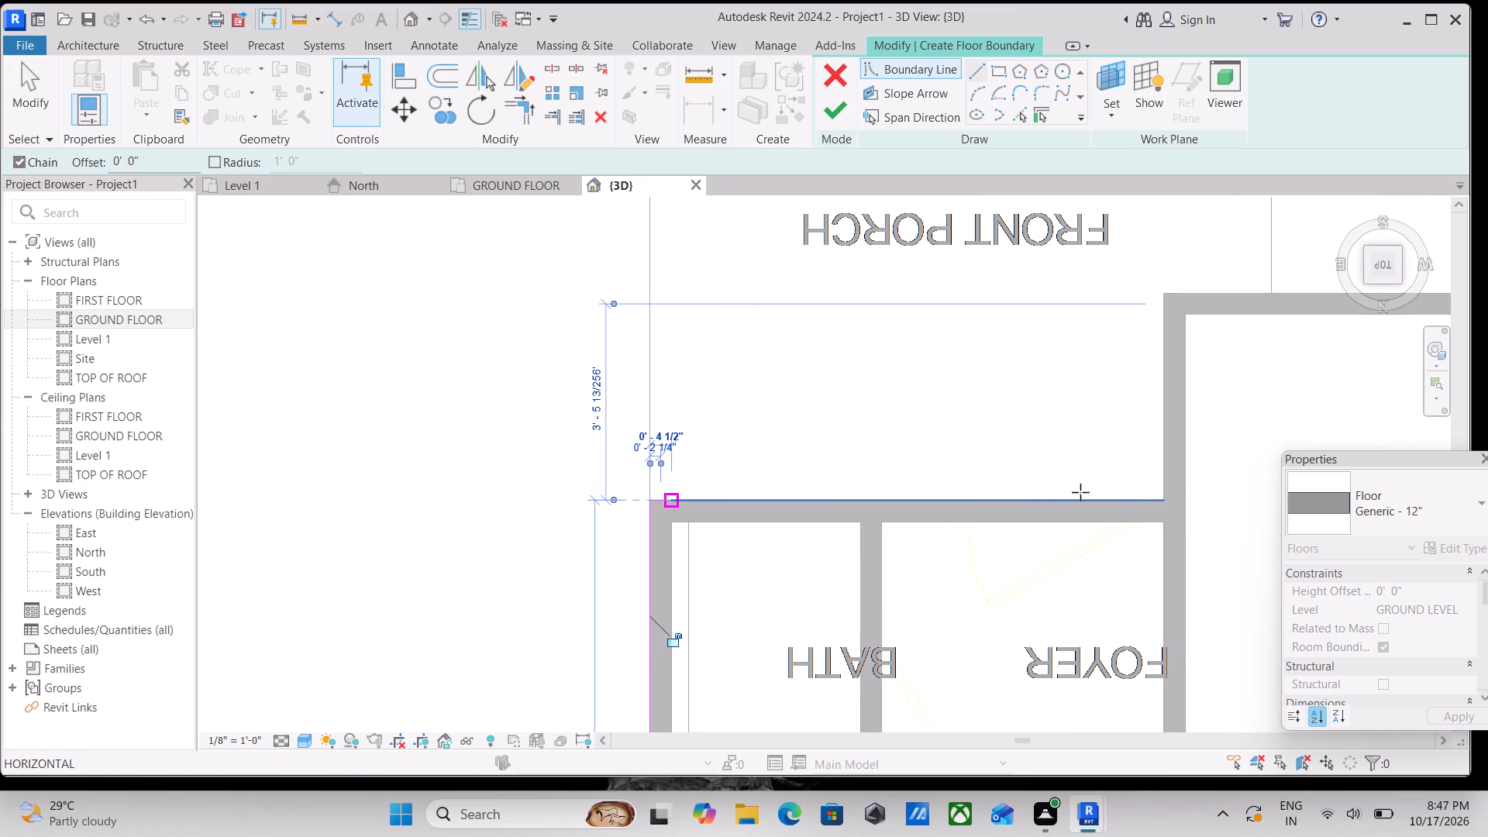
# Continue the boundary about 8' 11 1/2" along the bath and foyer front wall, then around the projecting room's side and front.
pyautogui.click(1160, 501)
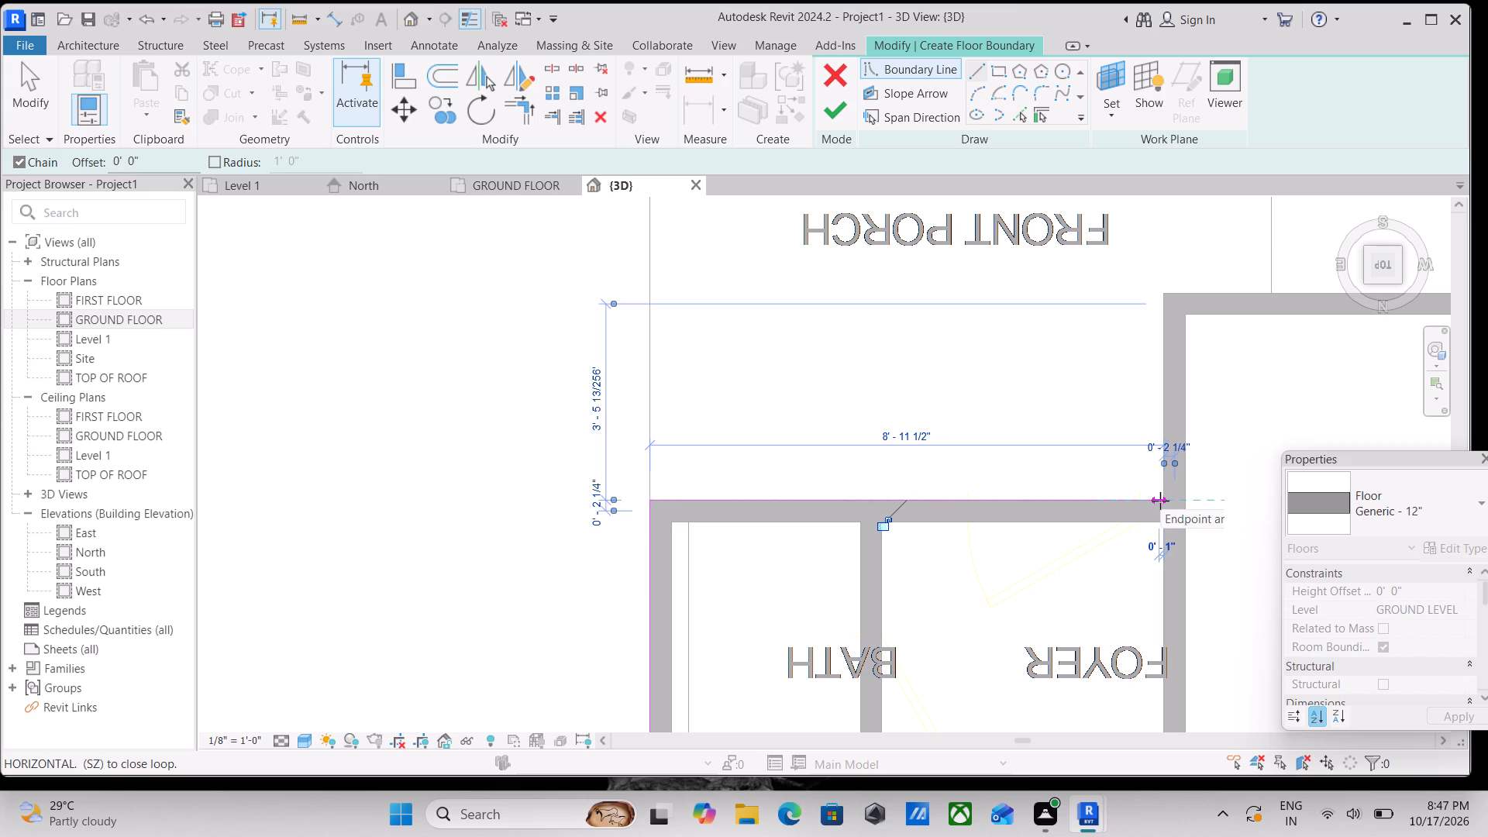
pyautogui.scroll(-2, 1160, 398)
pyautogui.moveTo(1161, 398); pyautogui.dragTo(1136, 462, button='middle')
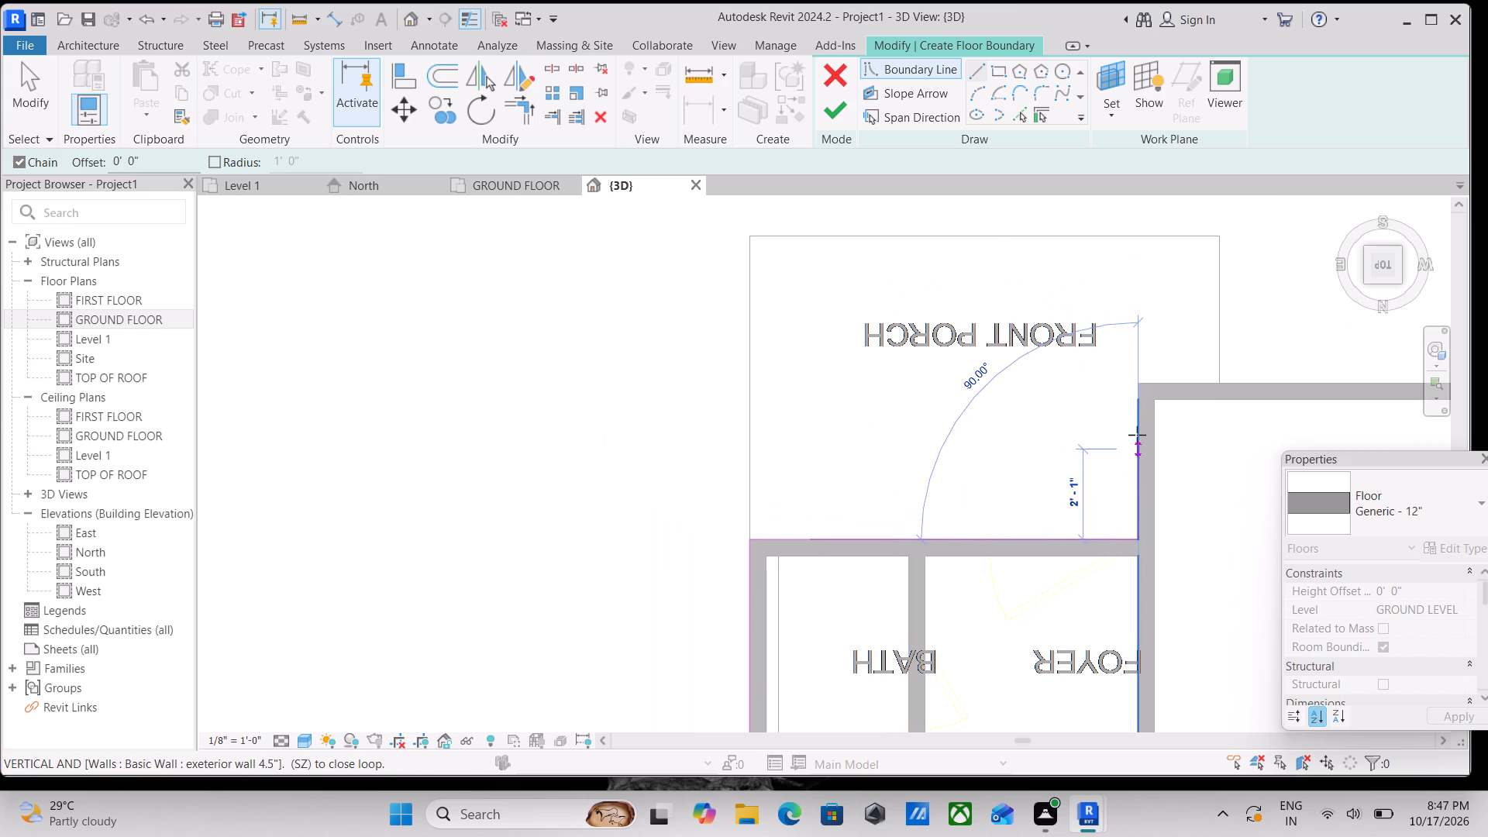
pyautogui.click(1139, 381)
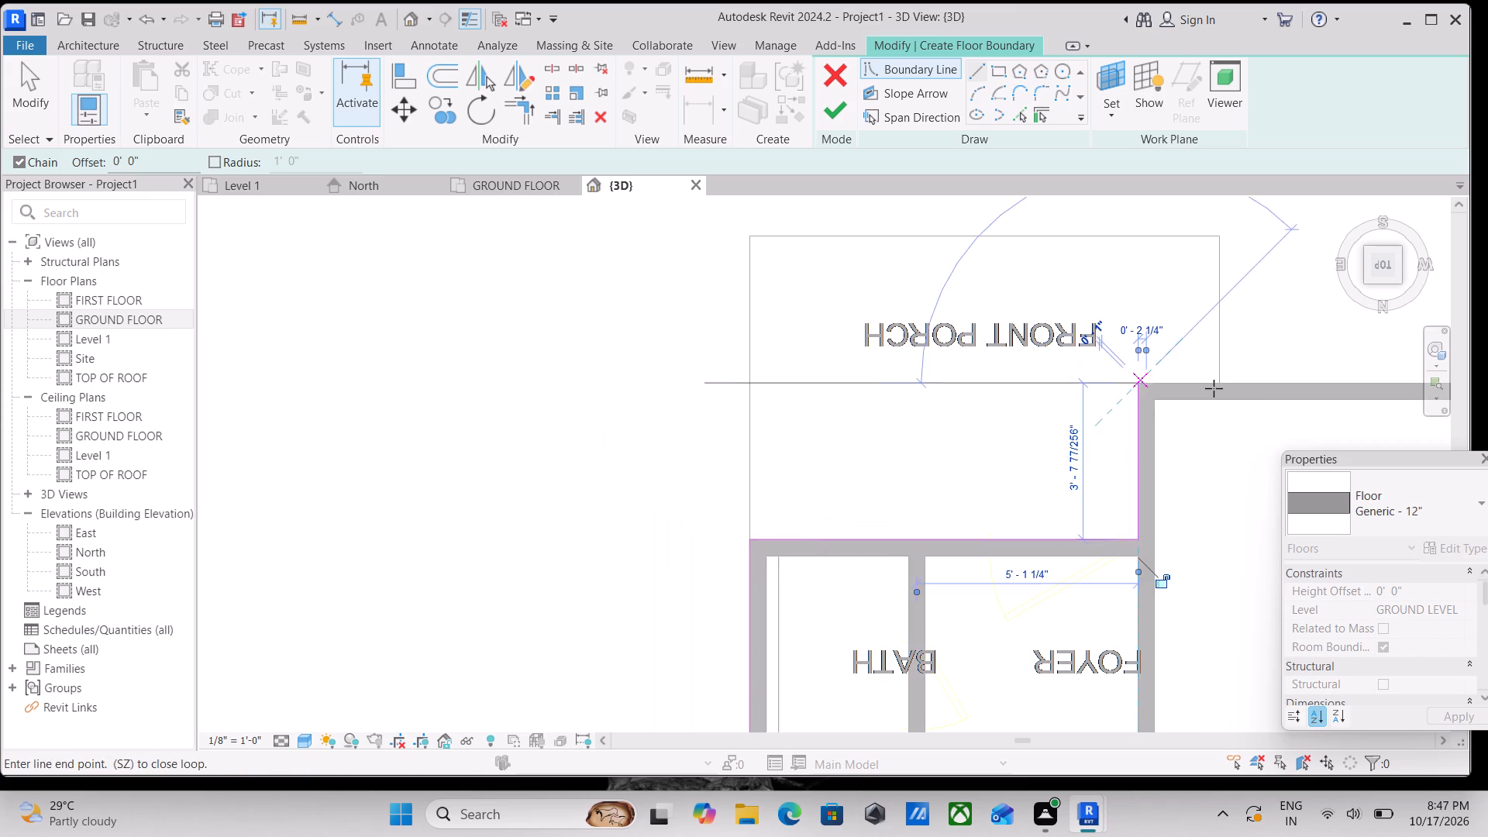
pyautogui.scroll(-1, 1214, 389)
pyautogui.moveTo(1214, 389); pyautogui.dragTo(739, 404, button='middle')
pyautogui.scroll(1, 740, 405)
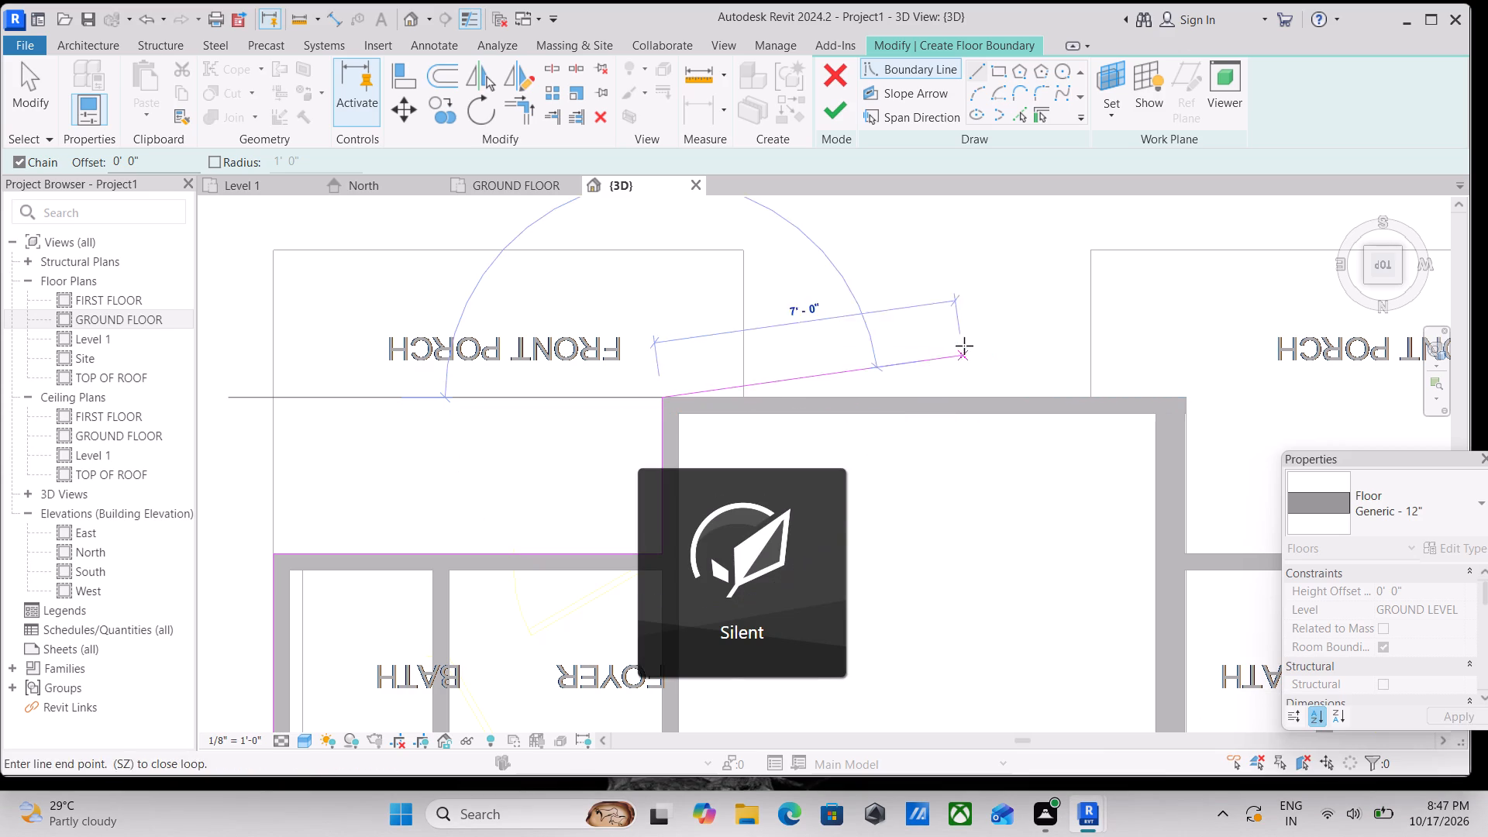
pyautogui.scroll(-2, 1117, 374)
pyautogui.moveTo(1117, 374); pyautogui.dragTo(1009, 358, button='middle')
pyautogui.scroll(2, 1051, 380)
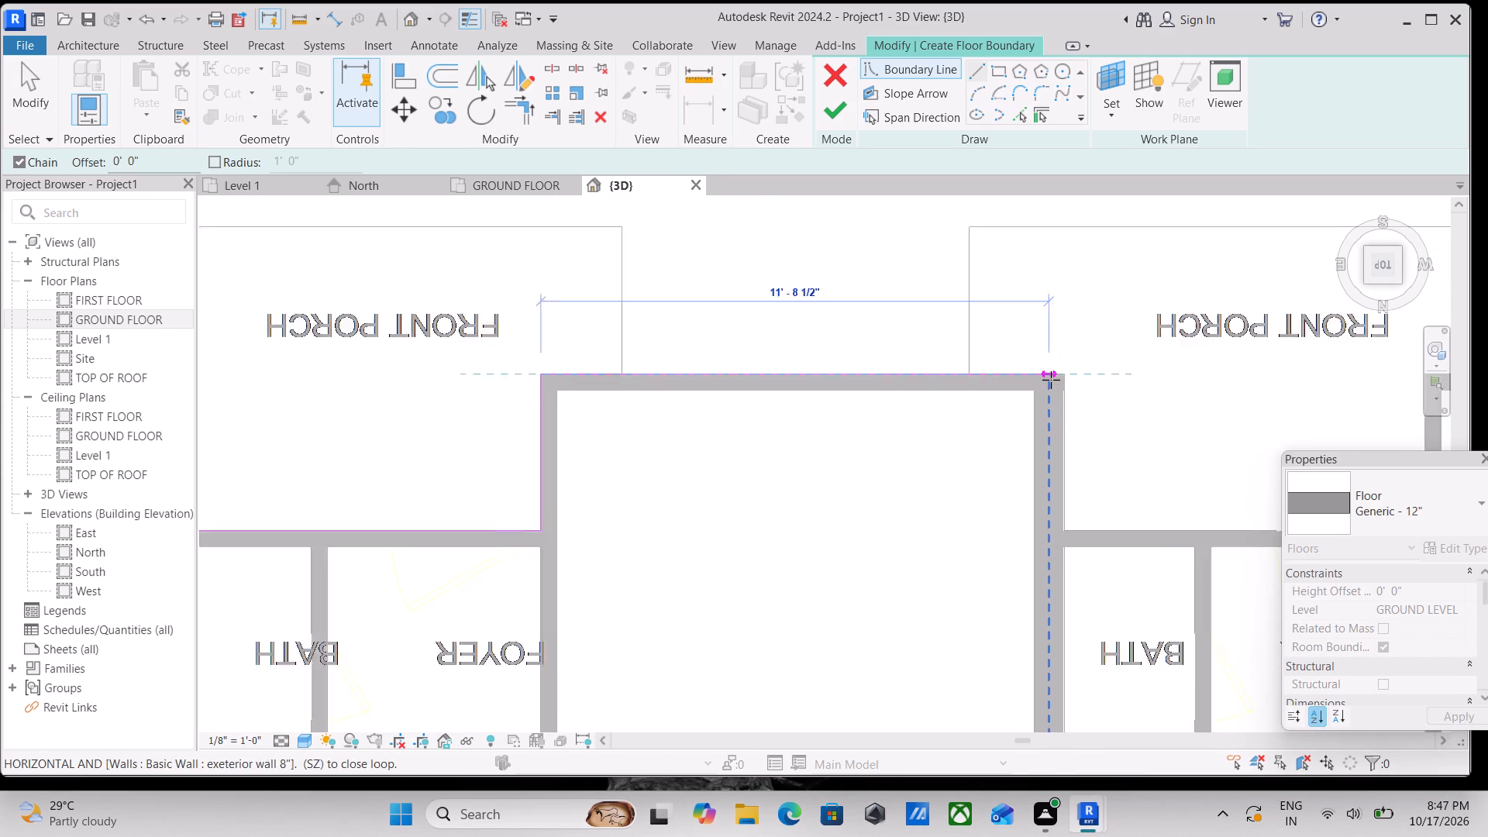
pyautogui.scroll(1, 1051, 380)
pyautogui.click(1064, 372)
pyautogui.scroll(-1, 1069, 387)
pyautogui.moveTo(1069, 387); pyautogui.dragTo(986, 269, button='middle')
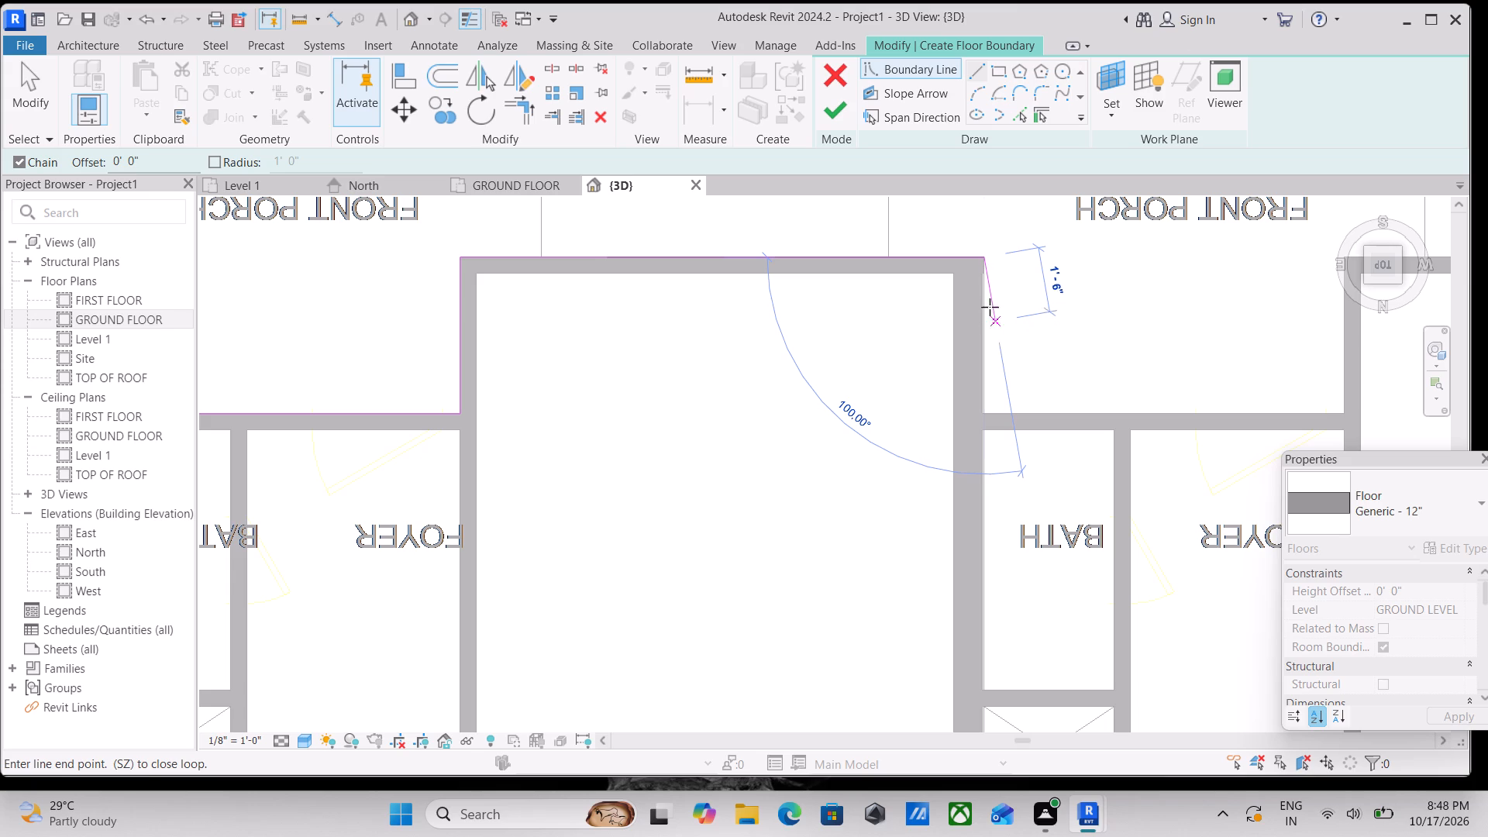
pyautogui.press('Escape')
# Trace the small wall jog at the projecting room's far front corner, about 4 1/4" long with a short inward return.
pyautogui.scroll(6, 994, 314)
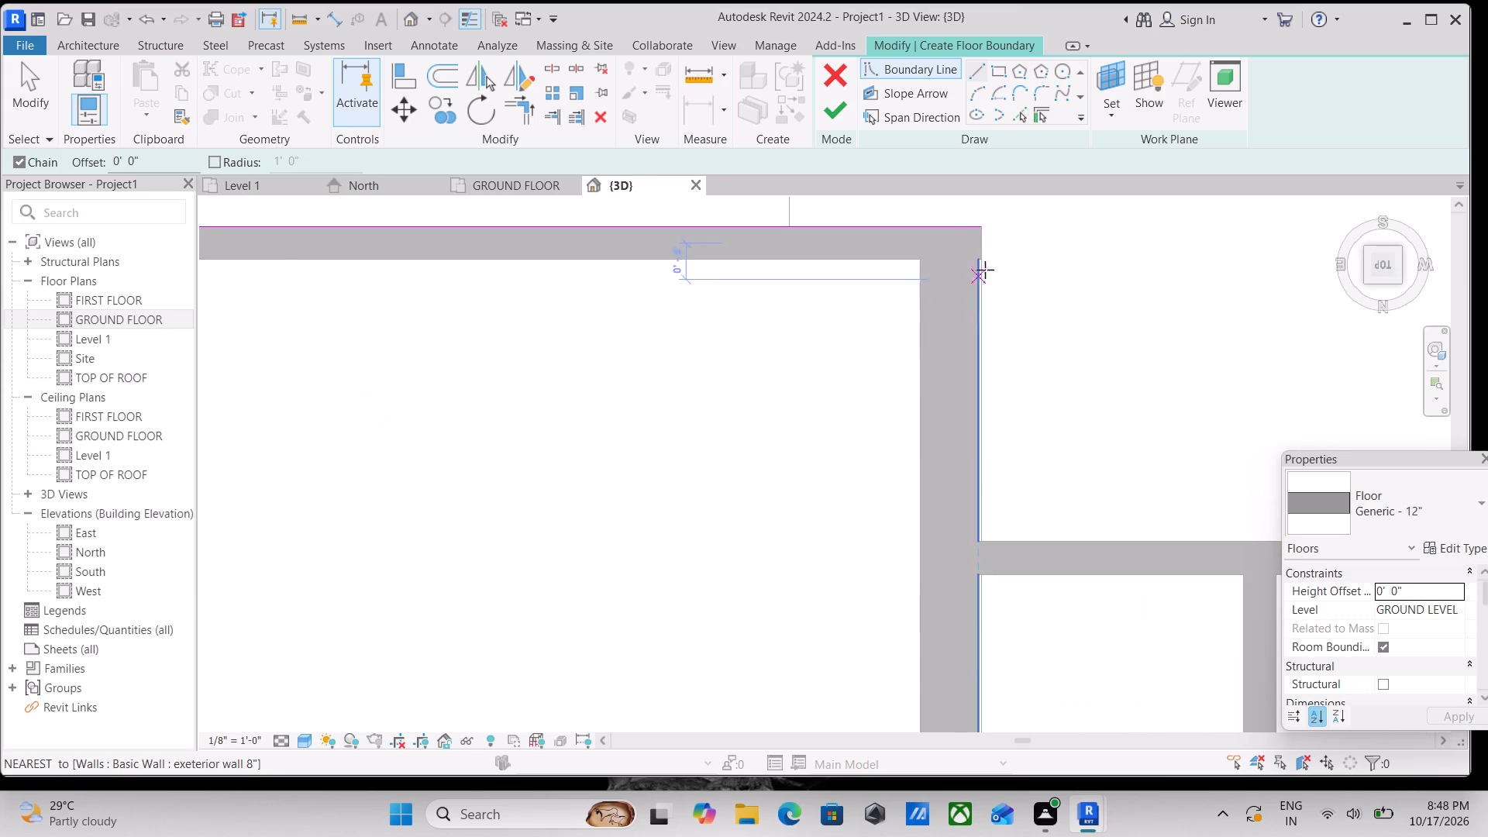
pyautogui.scroll(2, 985, 270)
pyautogui.scroll(3, 976, 200)
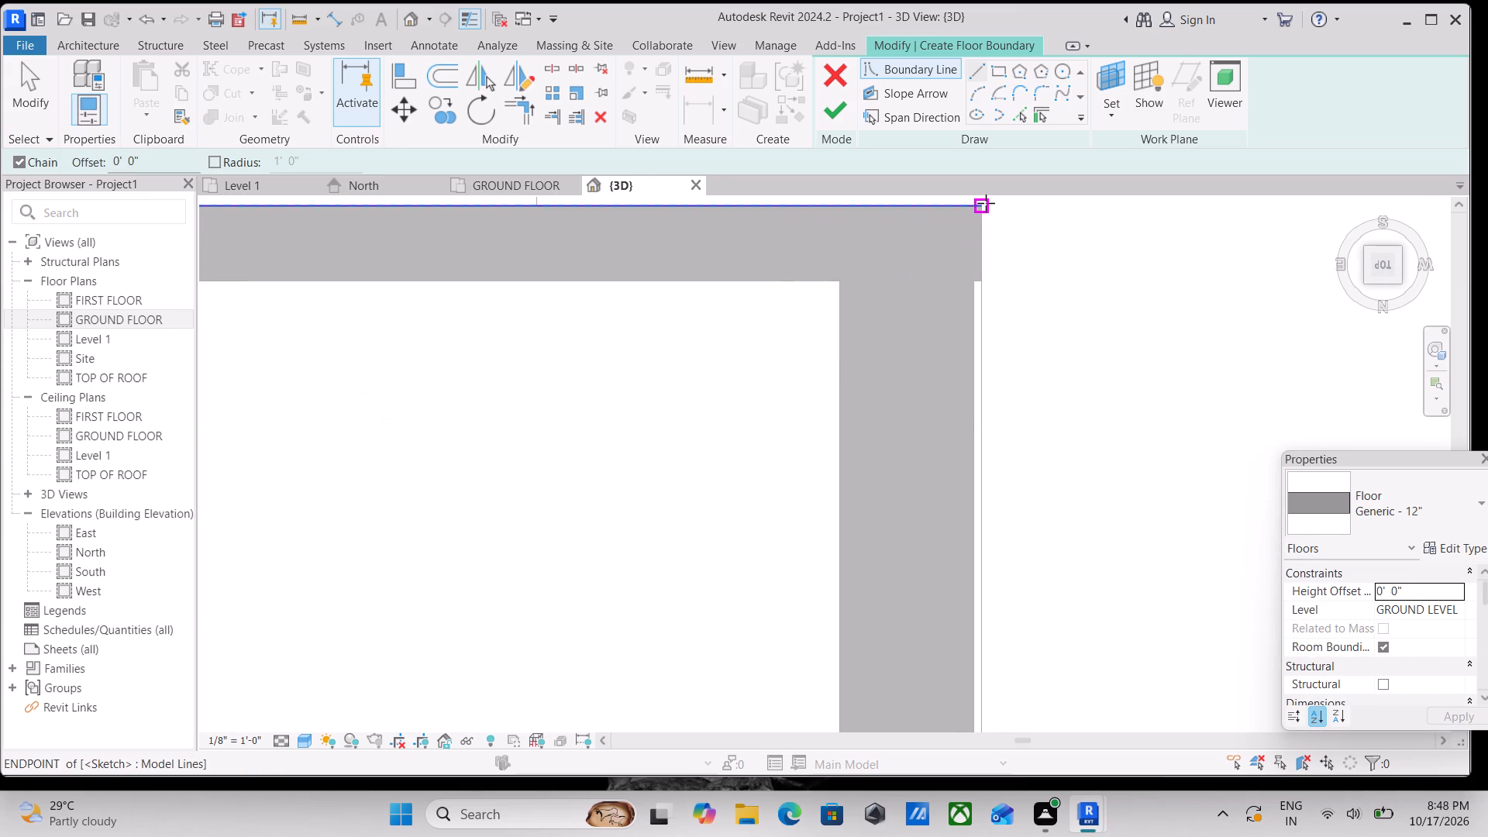
pyautogui.click(986, 203)
pyautogui.click(986, 284)
pyautogui.scroll(4, 986, 284)
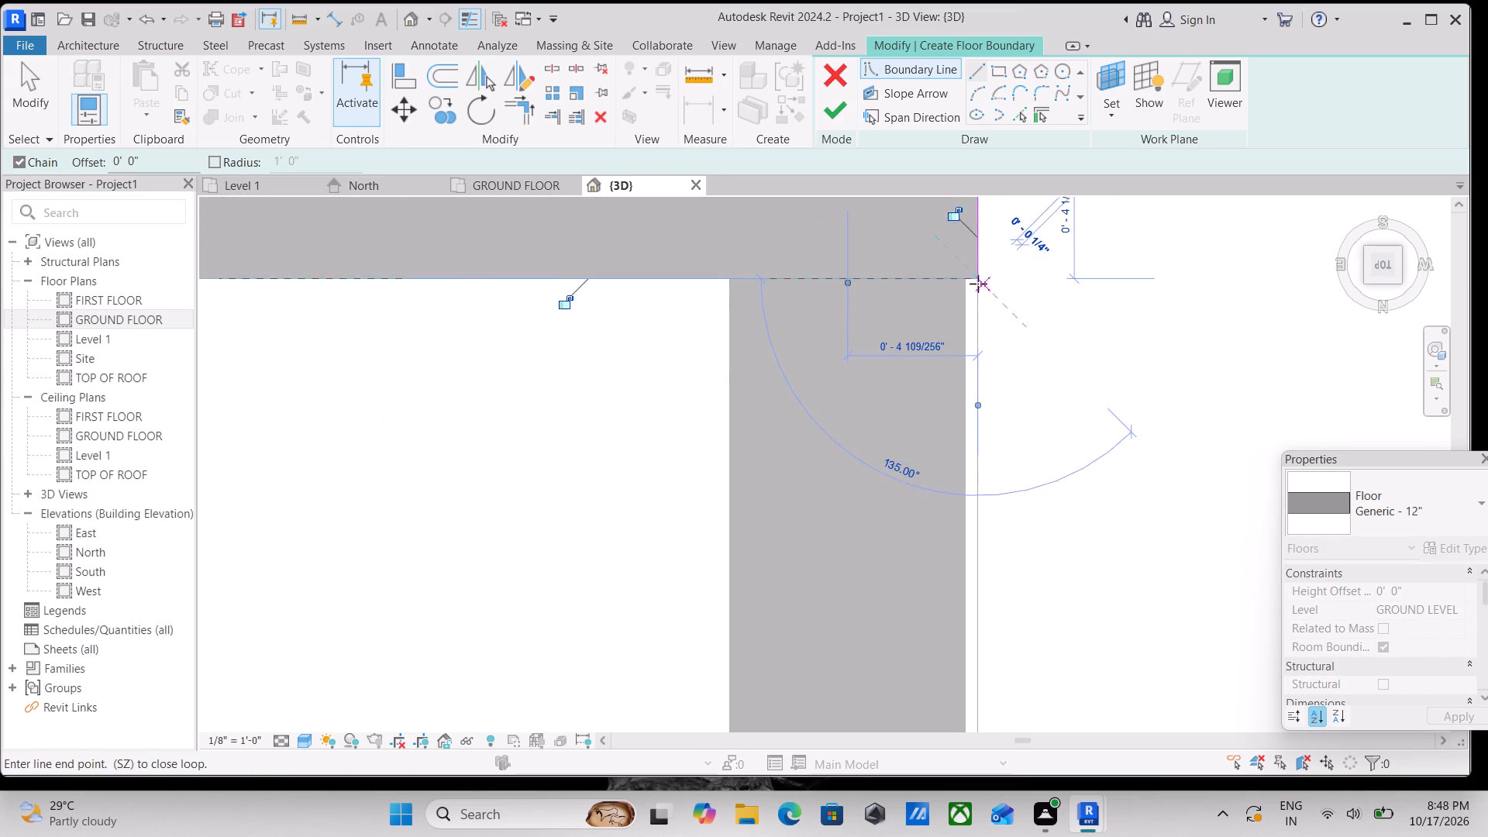
pyautogui.click(963, 281)
# Continue the floor boundary along the projecting garage's exterior side wall back to its inner corner with the bath front wall.
pyautogui.scroll(-2, 960, 405)
pyautogui.moveTo(960, 405); pyautogui.dragTo(956, 261, button='middle')
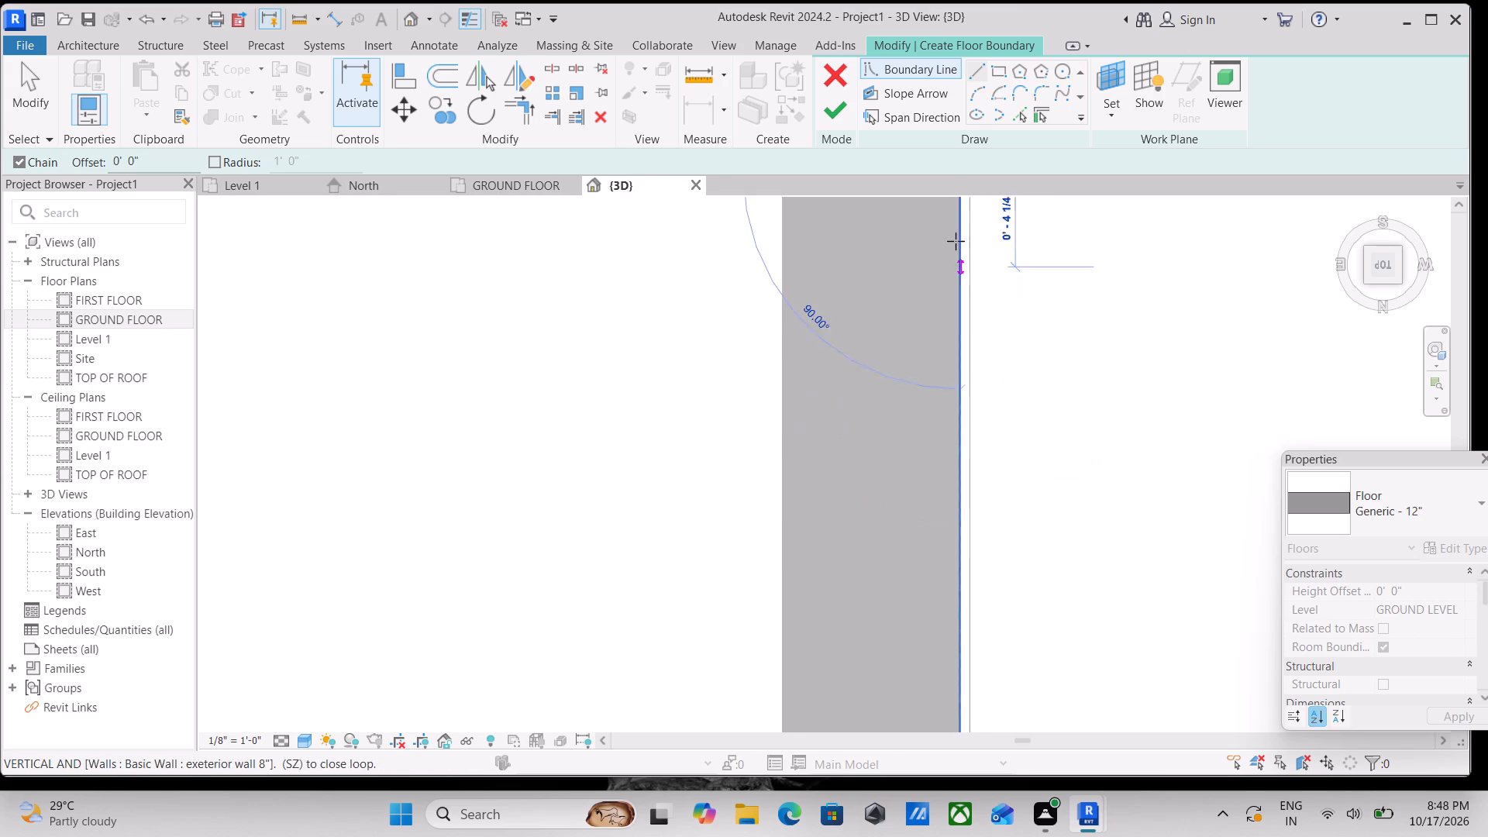
pyautogui.scroll(-4, 952, 429)
pyautogui.moveTo(949, 420); pyautogui.dragTo(927, 263, button='middle')
pyautogui.scroll(-4, 946, 386)
pyautogui.moveTo(934, 369); pyautogui.dragTo(906, 265, button='middle')
pyautogui.scroll(3, 894, 337)
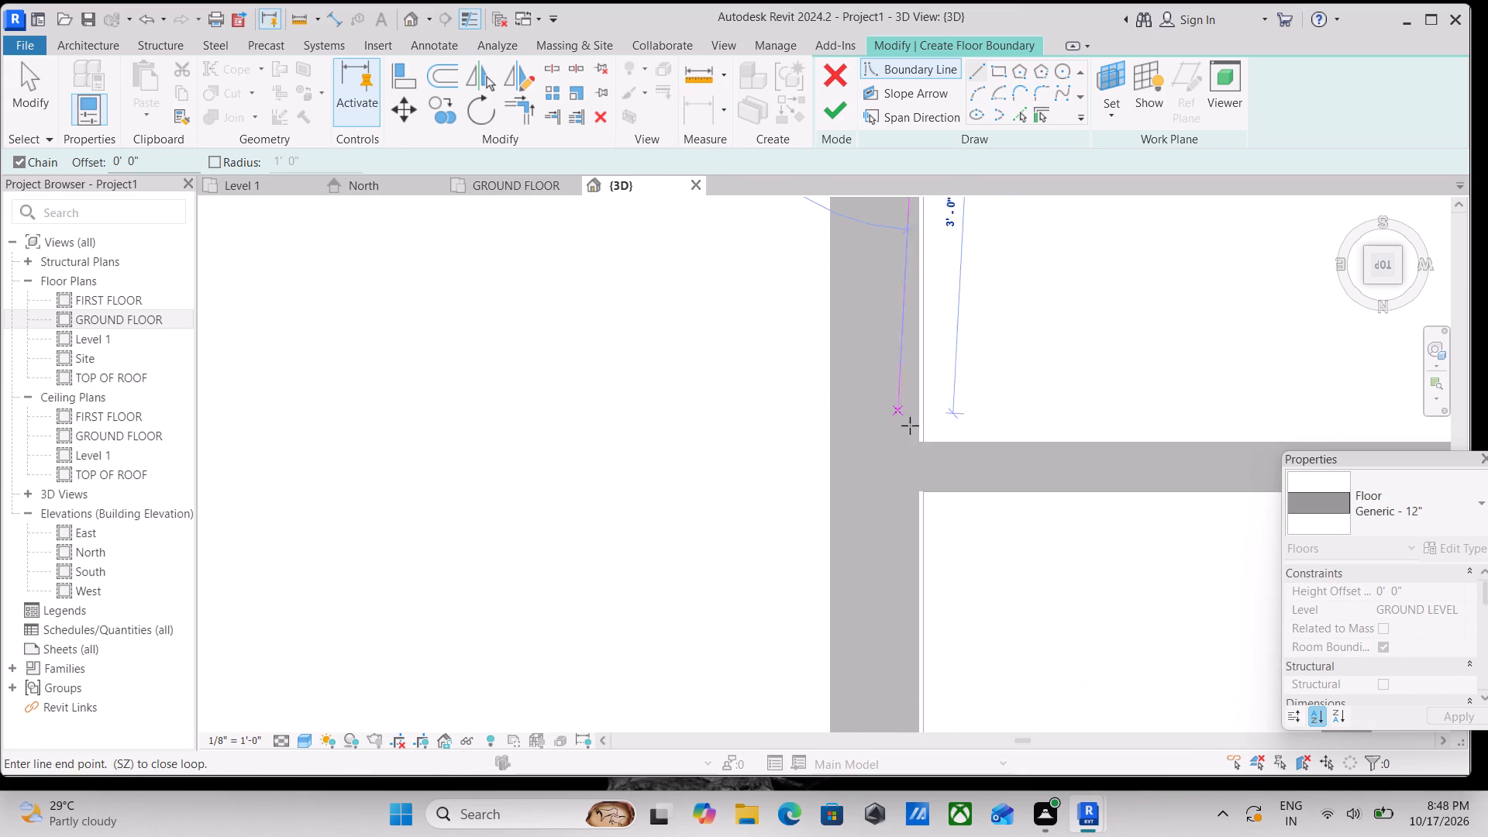
pyautogui.click(923, 439)
# Trace the second unit's bath and foyer front wall about 8' 4", then about 3' 7" out to the adjoining garage's front corner.
pyautogui.scroll(-1, 1076, 427)
pyautogui.moveTo(1076, 427); pyautogui.dragTo(786, 412, button='middle')
pyautogui.scroll(-1, 976, 424)
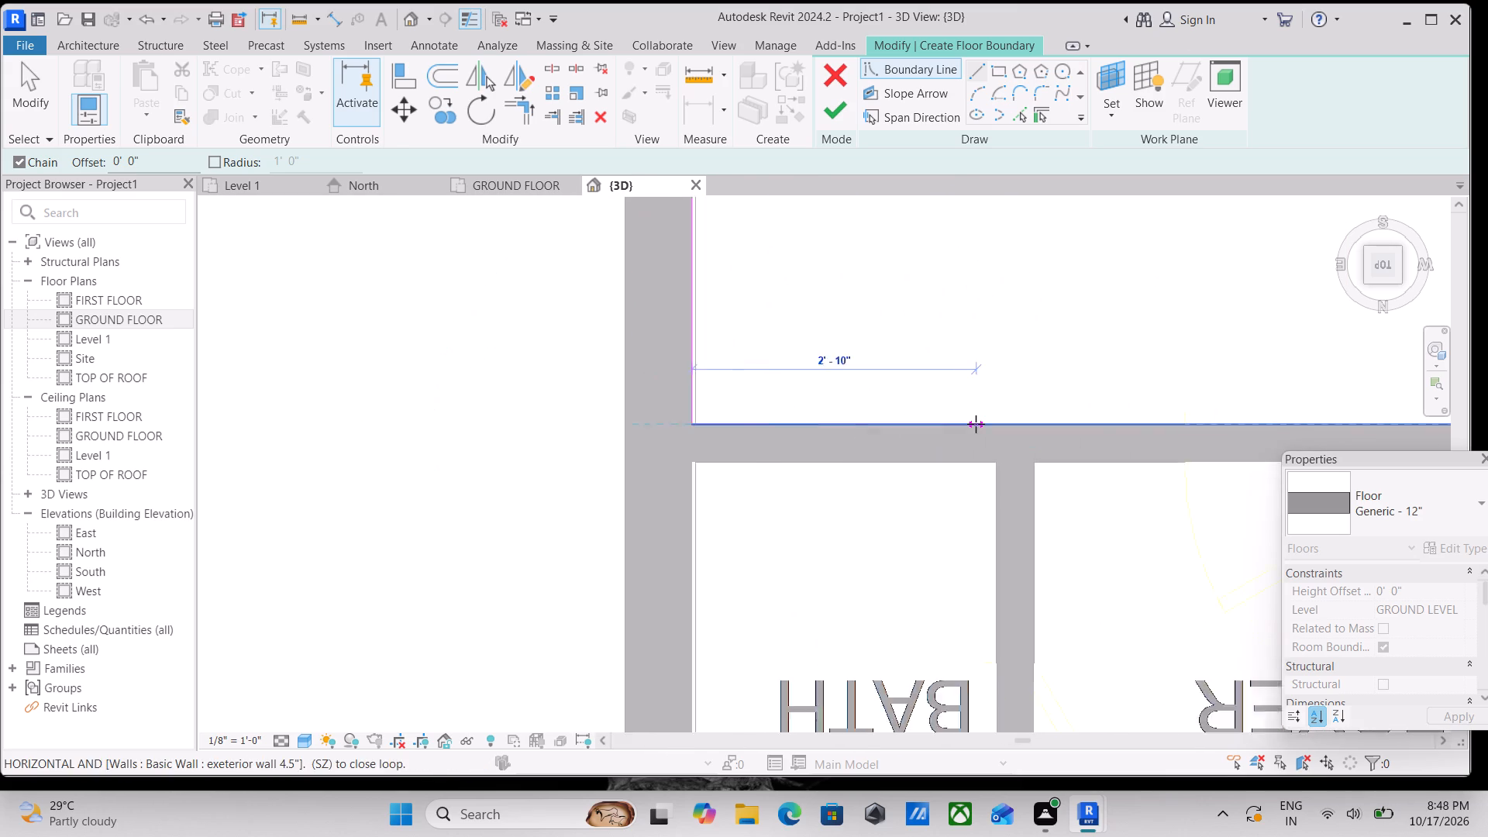
pyautogui.scroll(-1, 976, 424)
pyautogui.moveTo(973, 423); pyautogui.dragTo(656, 441, button='middle')
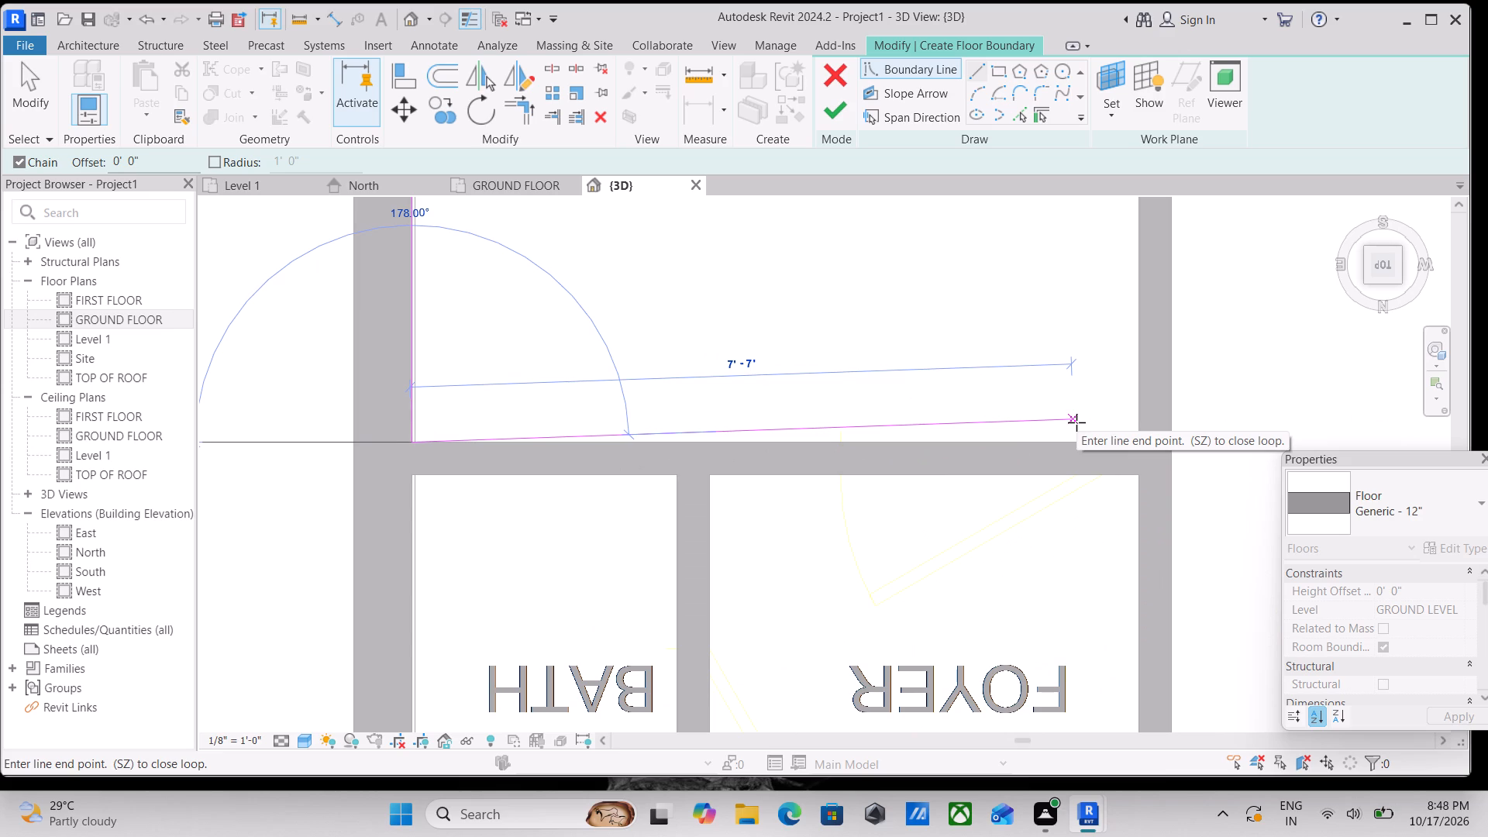
pyautogui.scroll(-5, 1097, 435)
pyautogui.scroll(3, 1108, 434)
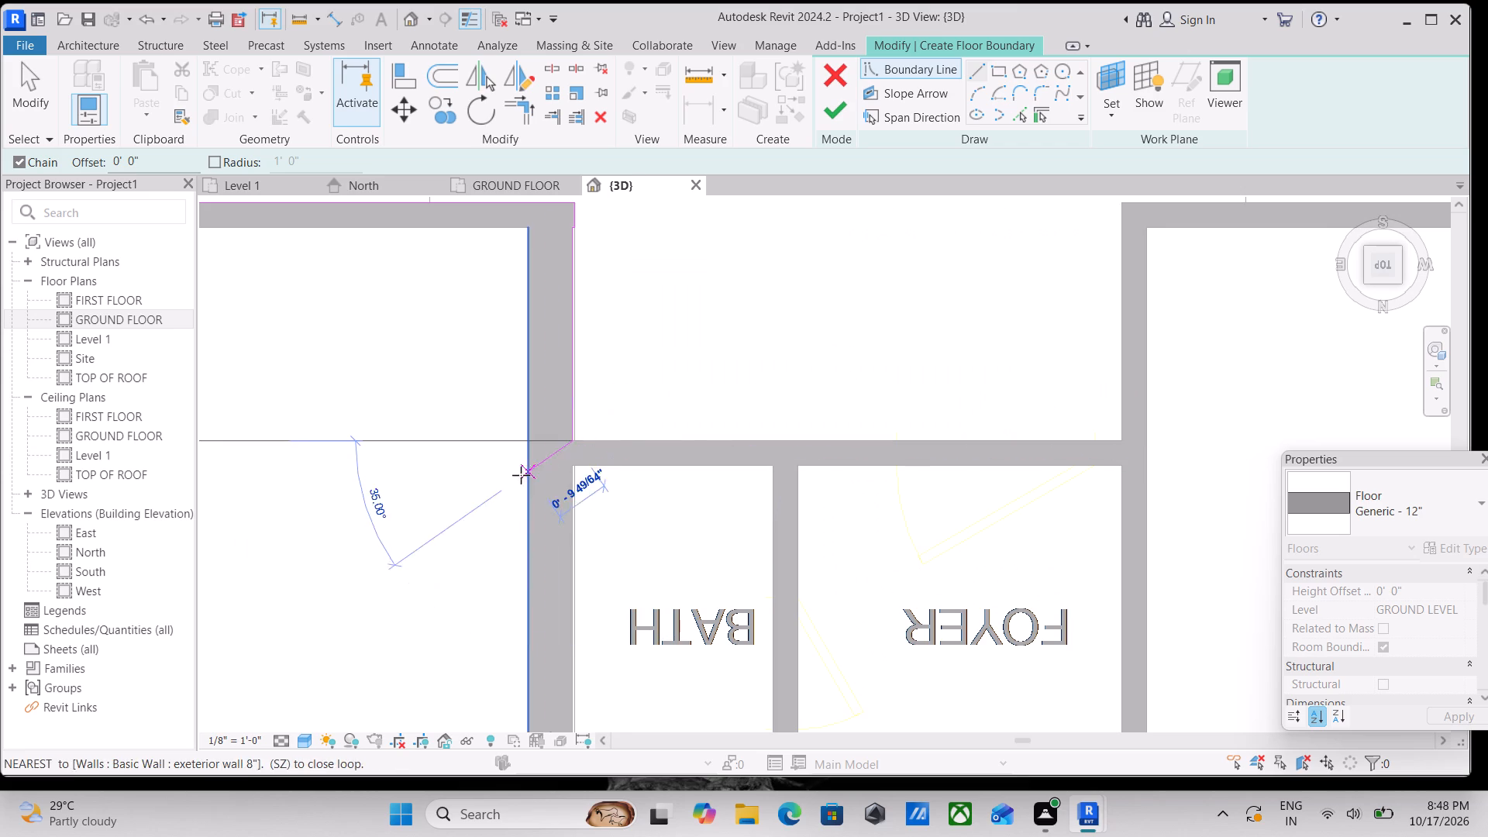
pyautogui.click(1125, 444)
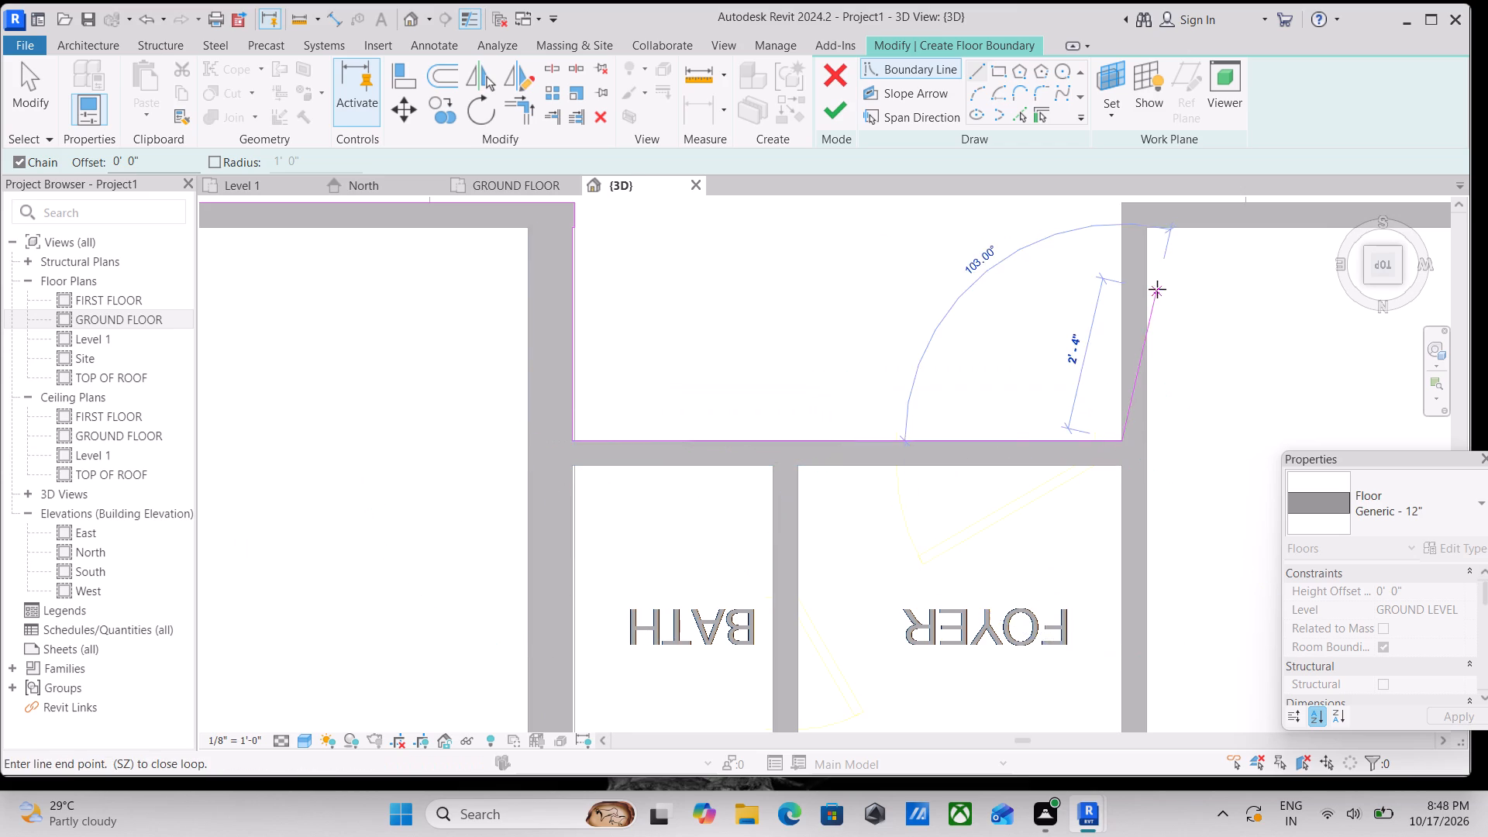
pyautogui.moveTo(1159, 291); pyautogui.dragTo(1101, 502, button='middle')
pyautogui.click(1058, 419)
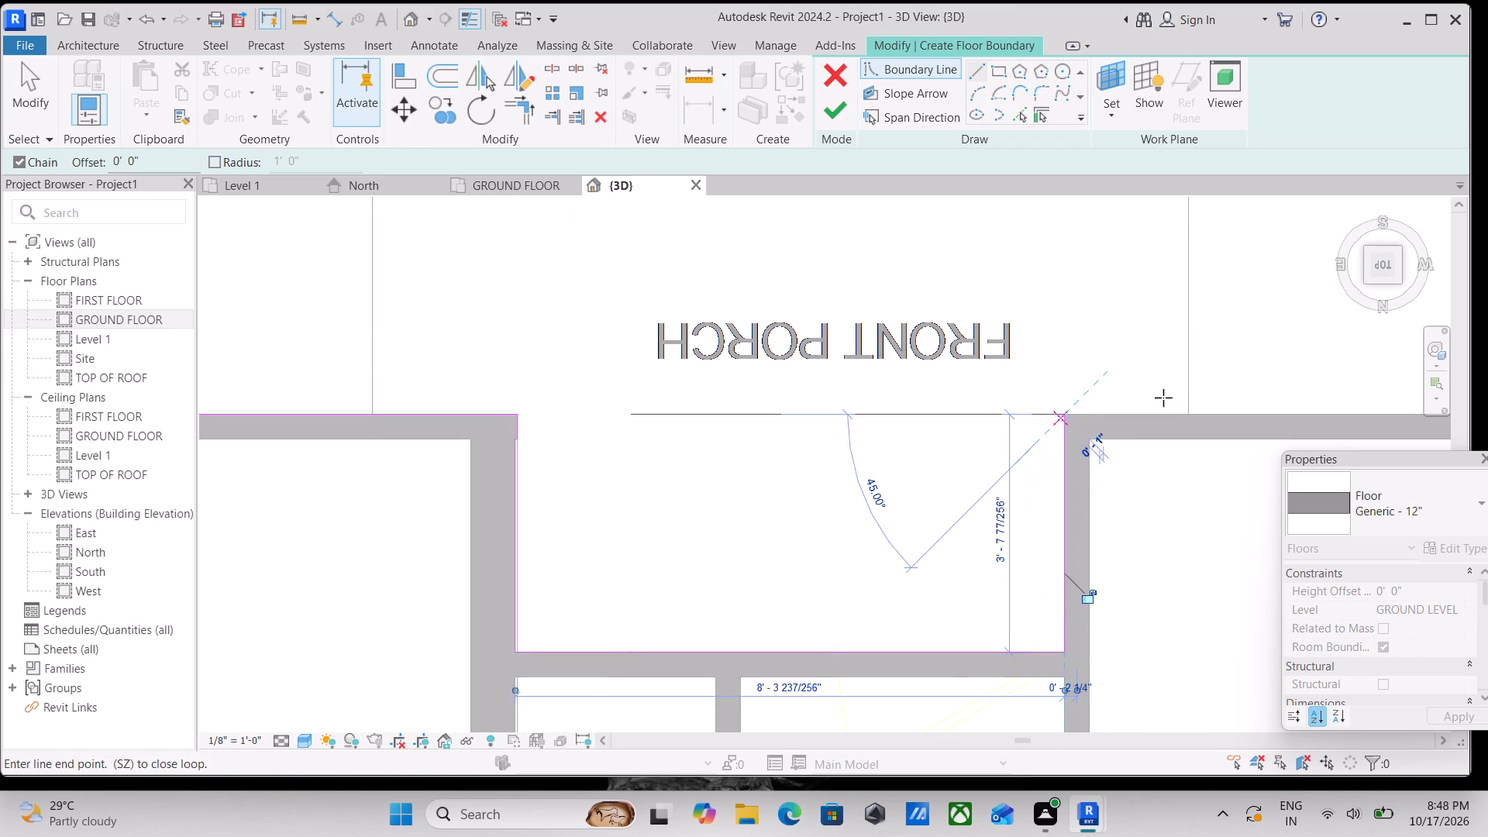
# Draw the boundary about 11' 9" along the second garage's front wall to its outer corner.
pyautogui.scroll(-1, 1174, 396)
pyautogui.moveTo(1173, 396); pyautogui.dragTo(701, 389, button='middle')
pyautogui.scroll(-2, 855, 387)
pyautogui.moveTo(849, 387); pyautogui.dragTo(707, 387, button='middle')
pyautogui.scroll(-5, 825, 399)
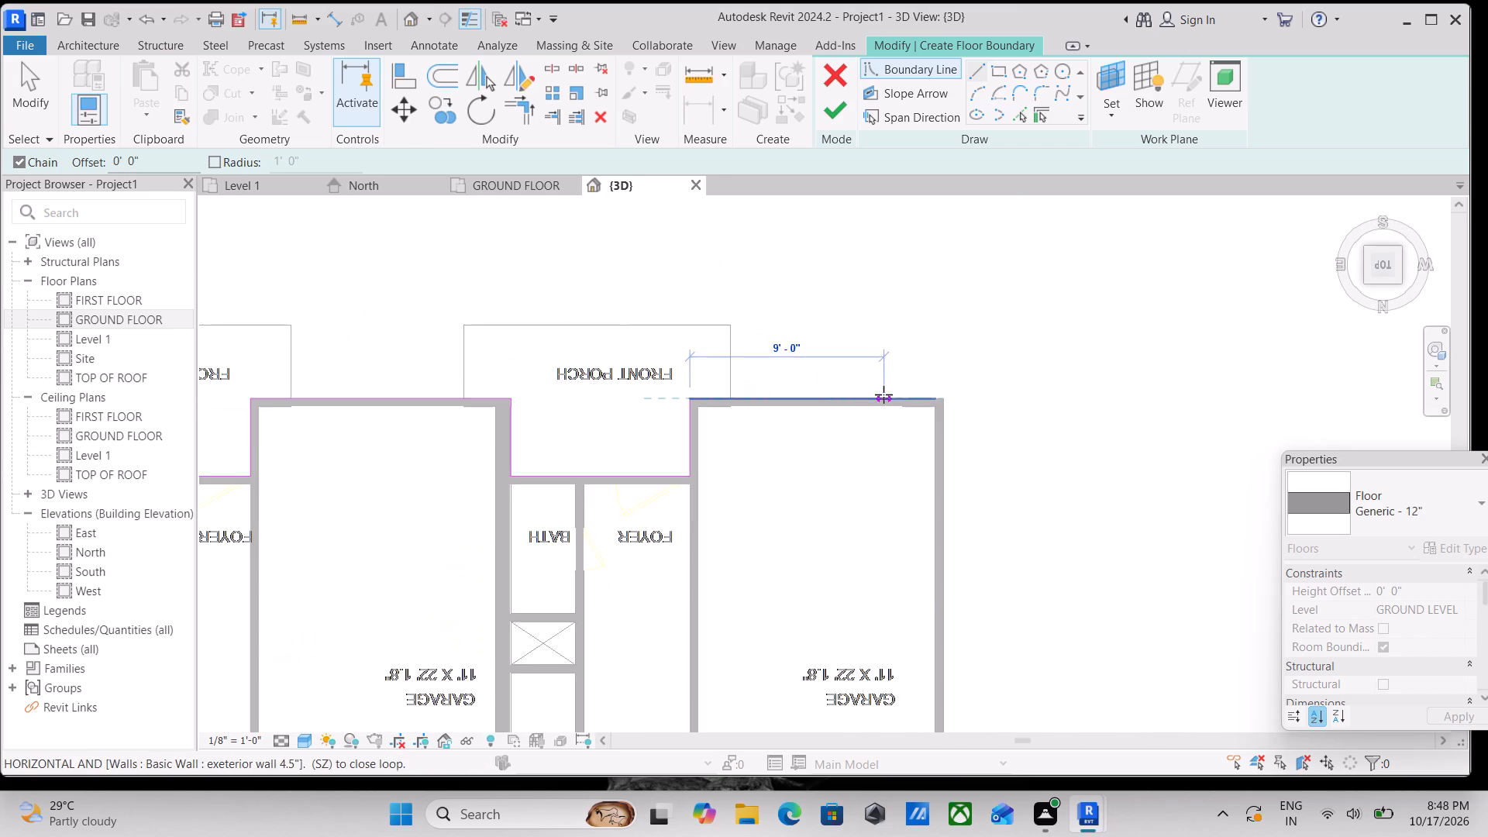
pyautogui.moveTo(883, 394); pyautogui.dragTo(762, 371, button='middle')
pyautogui.scroll(2, 877, 377)
pyautogui.click(804, 377)
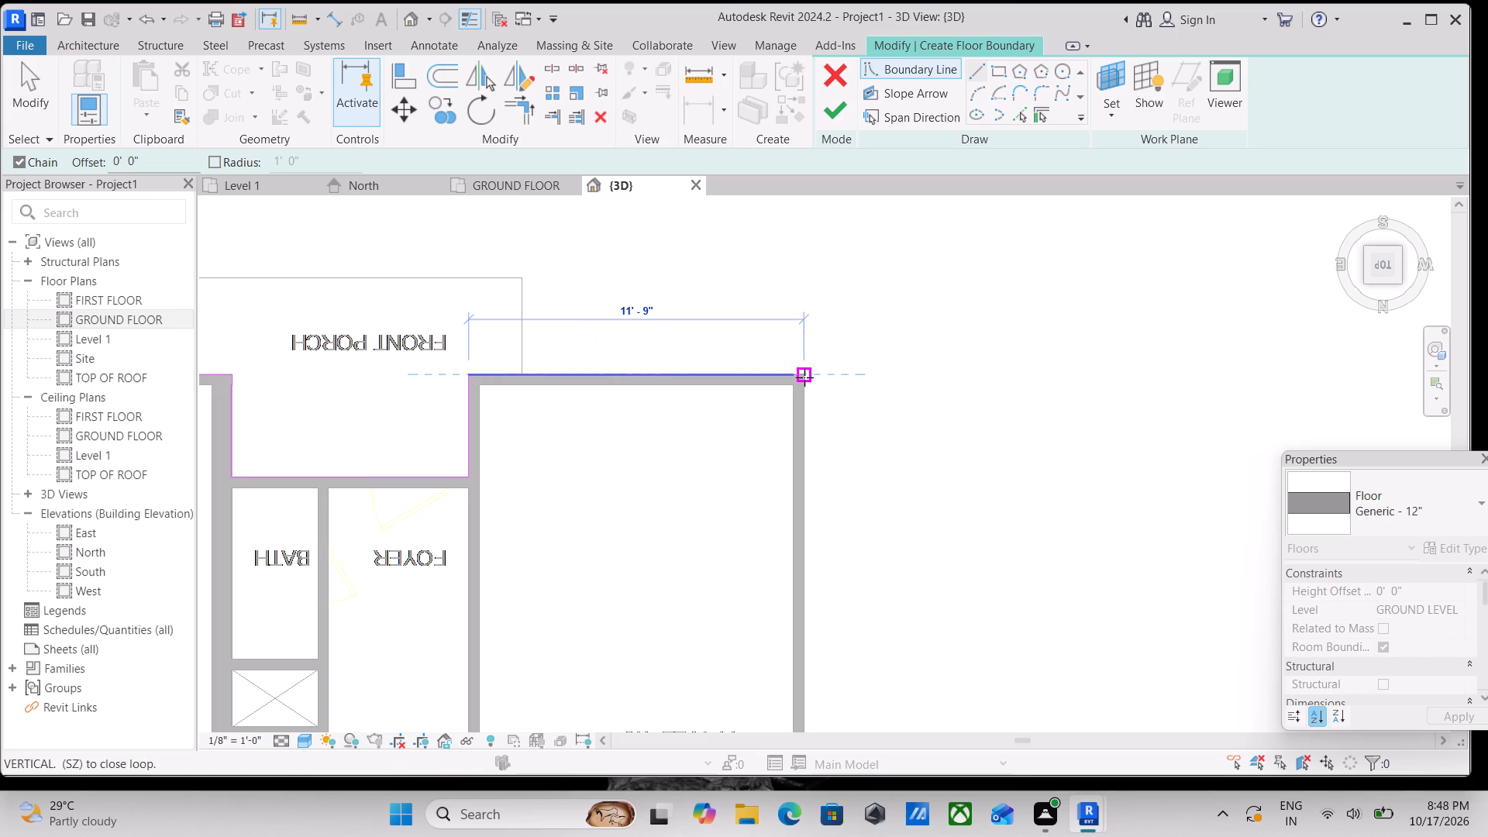
# Run the boundary along the second unit's exterior side wall, from the garage's front corner to the family room's rear corner.
pyautogui.scroll(-2, 804, 467)
pyautogui.moveTo(804, 467); pyautogui.dragTo(821, 339, button='middle')
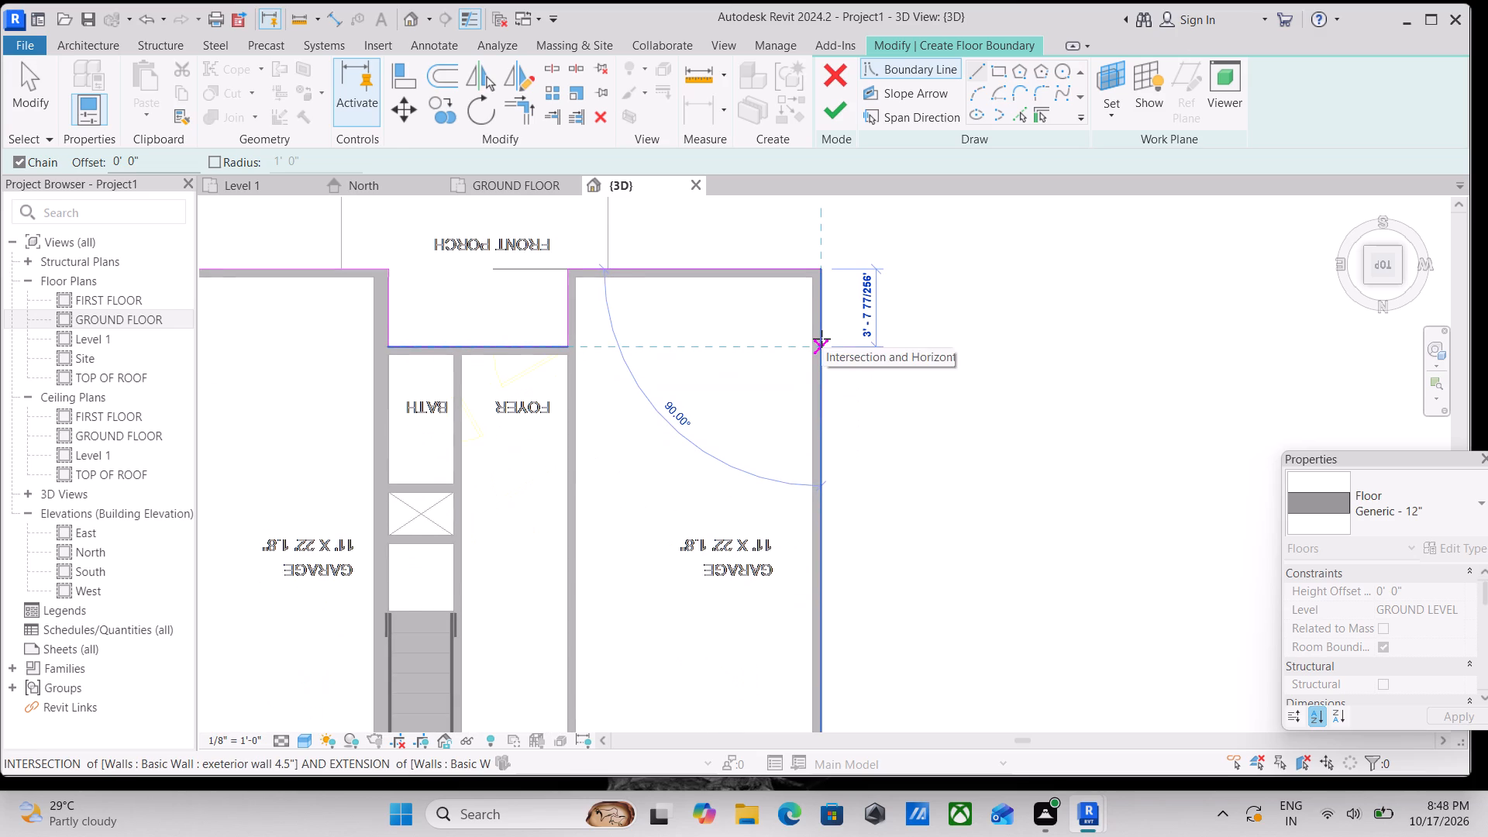
pyautogui.scroll(-2, 821, 339)
pyautogui.moveTo(821, 347); pyautogui.dragTo(810, 225, button='middle')
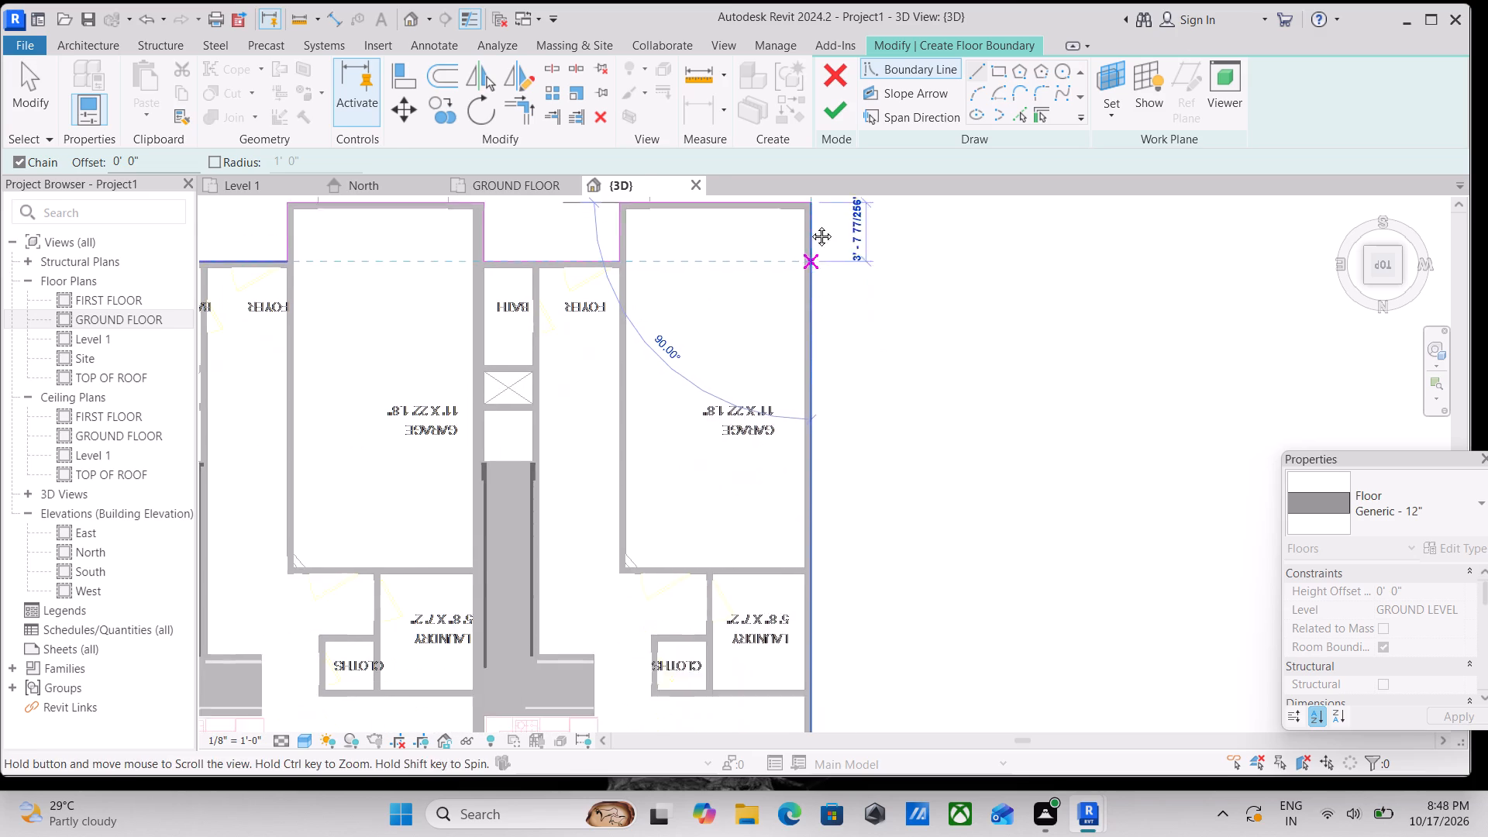
pyautogui.moveTo(810, 225); pyautogui.dragTo(810, 215, button='middle')
pyautogui.scroll(-3, 808, 436)
pyautogui.moveTo(808, 446); pyautogui.dragTo(776, 325, button='middle')
pyautogui.moveTo(790, 555); pyautogui.dragTo(778, 507, button='middle')
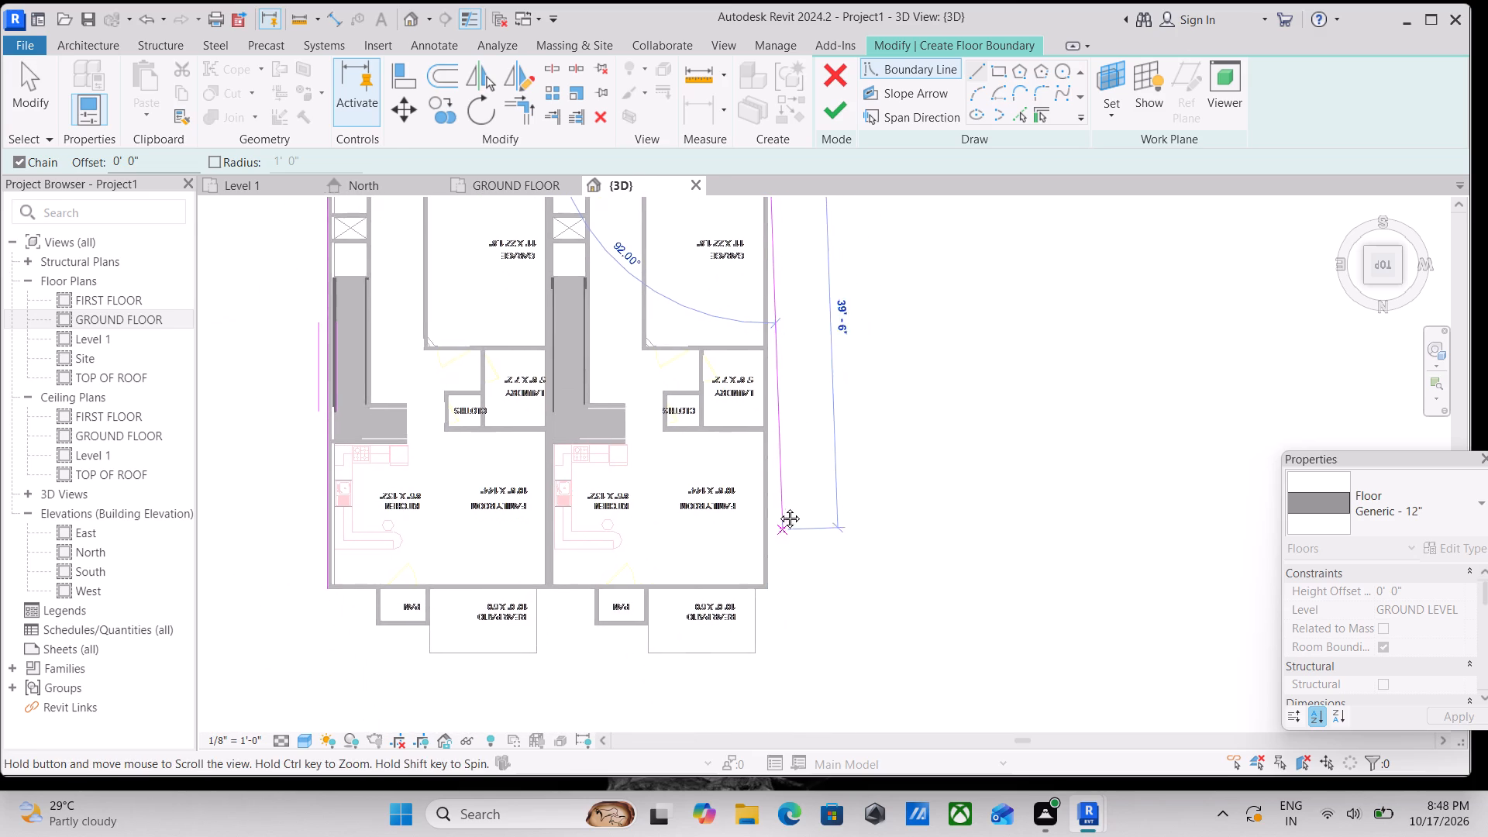
pyautogui.moveTo(778, 507); pyautogui.dragTo(776, 449, button='middle')
pyautogui.scroll(3, 767, 532)
pyautogui.scroll(5, 770, 468)
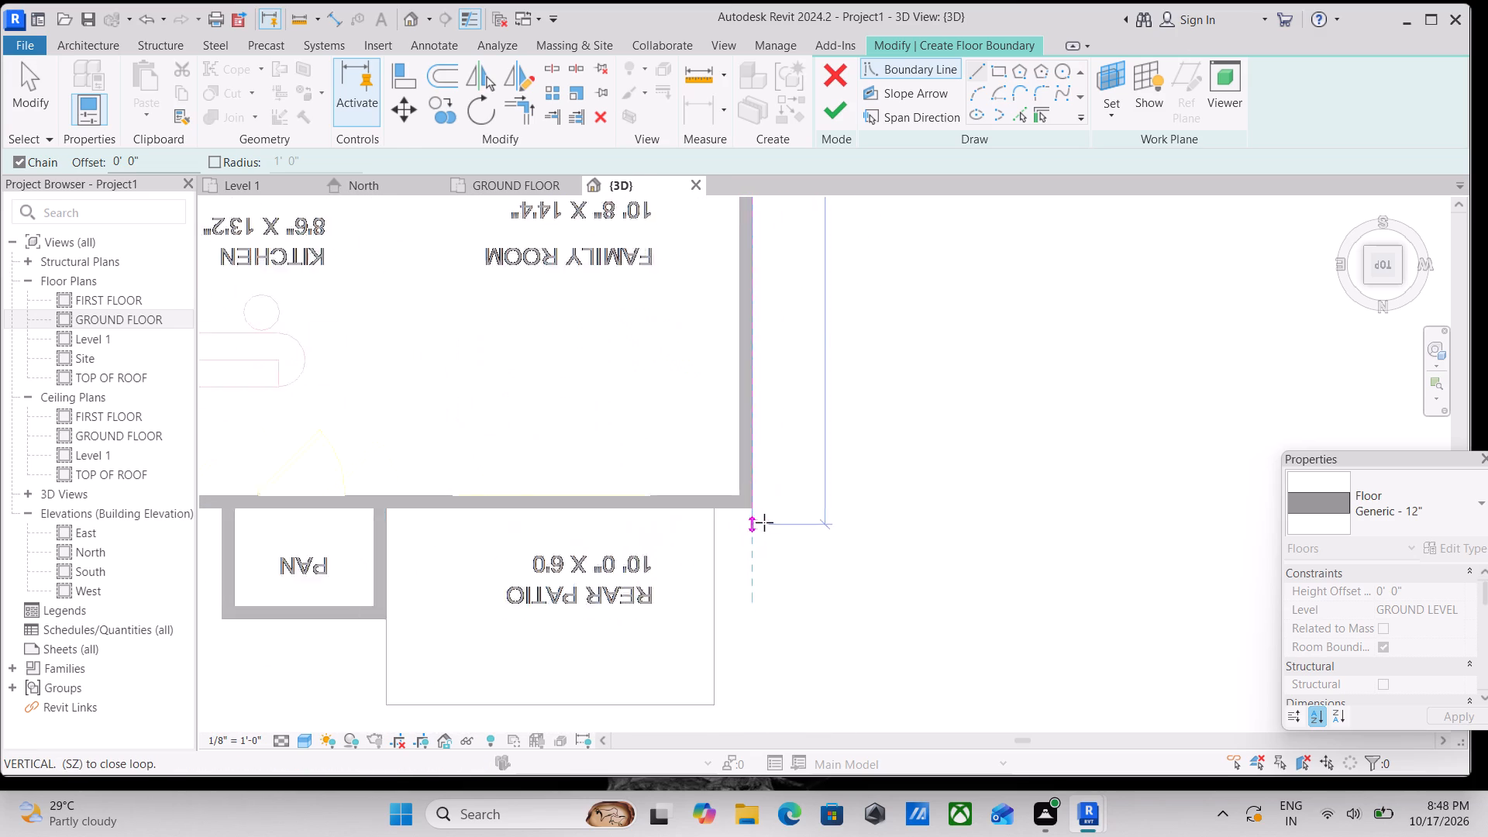
pyautogui.scroll(3, 764, 522)
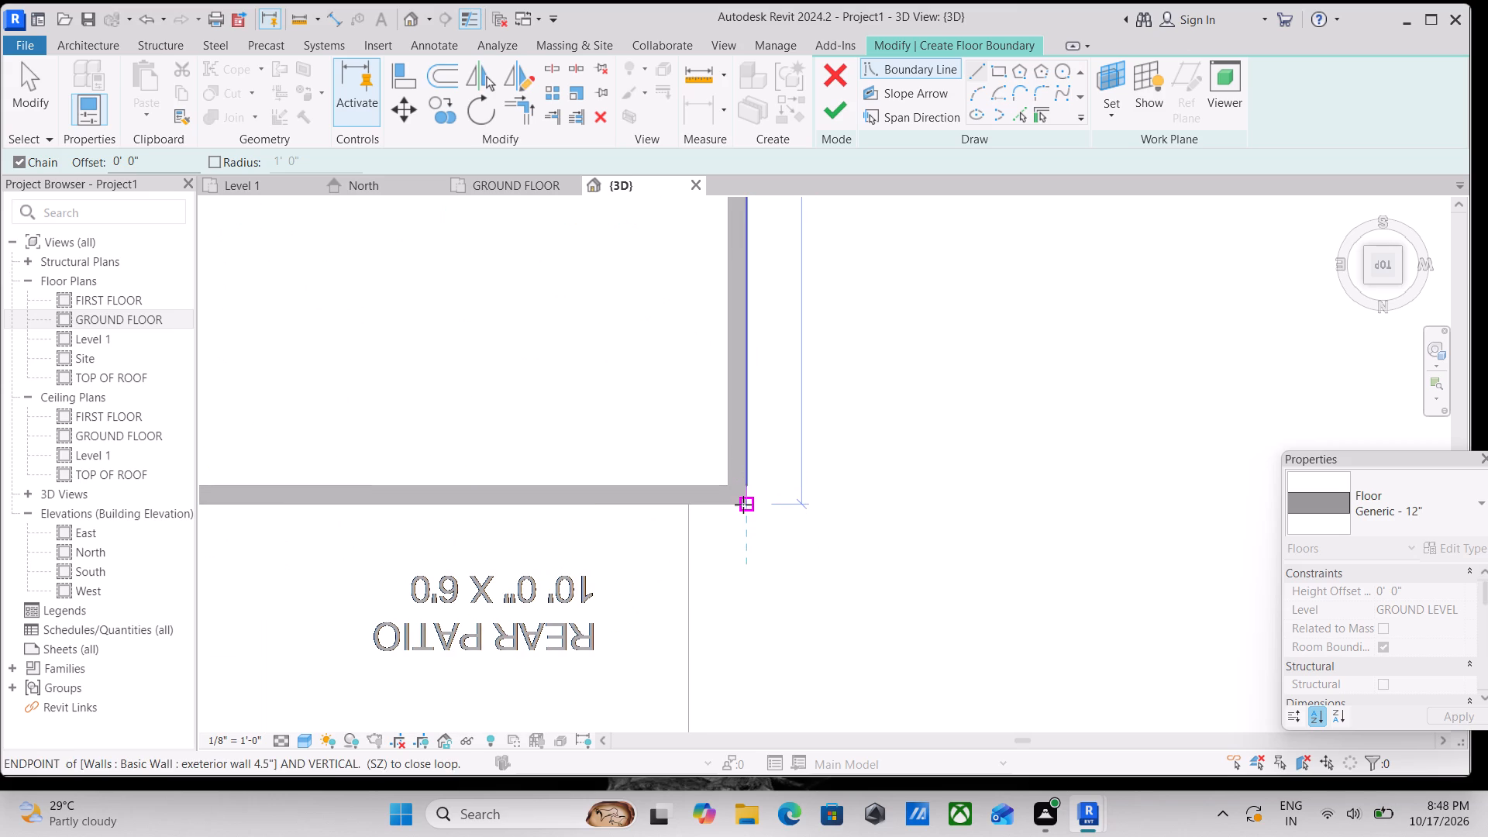
pyautogui.click(743, 505)
# Extend the boundary along the family room's rear wall, past the rear patio, to the nearest corner of the PAN projection.
pyautogui.moveTo(584, 494); pyautogui.dragTo(1319, 408, button='middle')
pyautogui.scroll(-1, 1149, 427)
pyautogui.scroll(1, 1340, 404)
pyautogui.scroll(-3, 1165, 440)
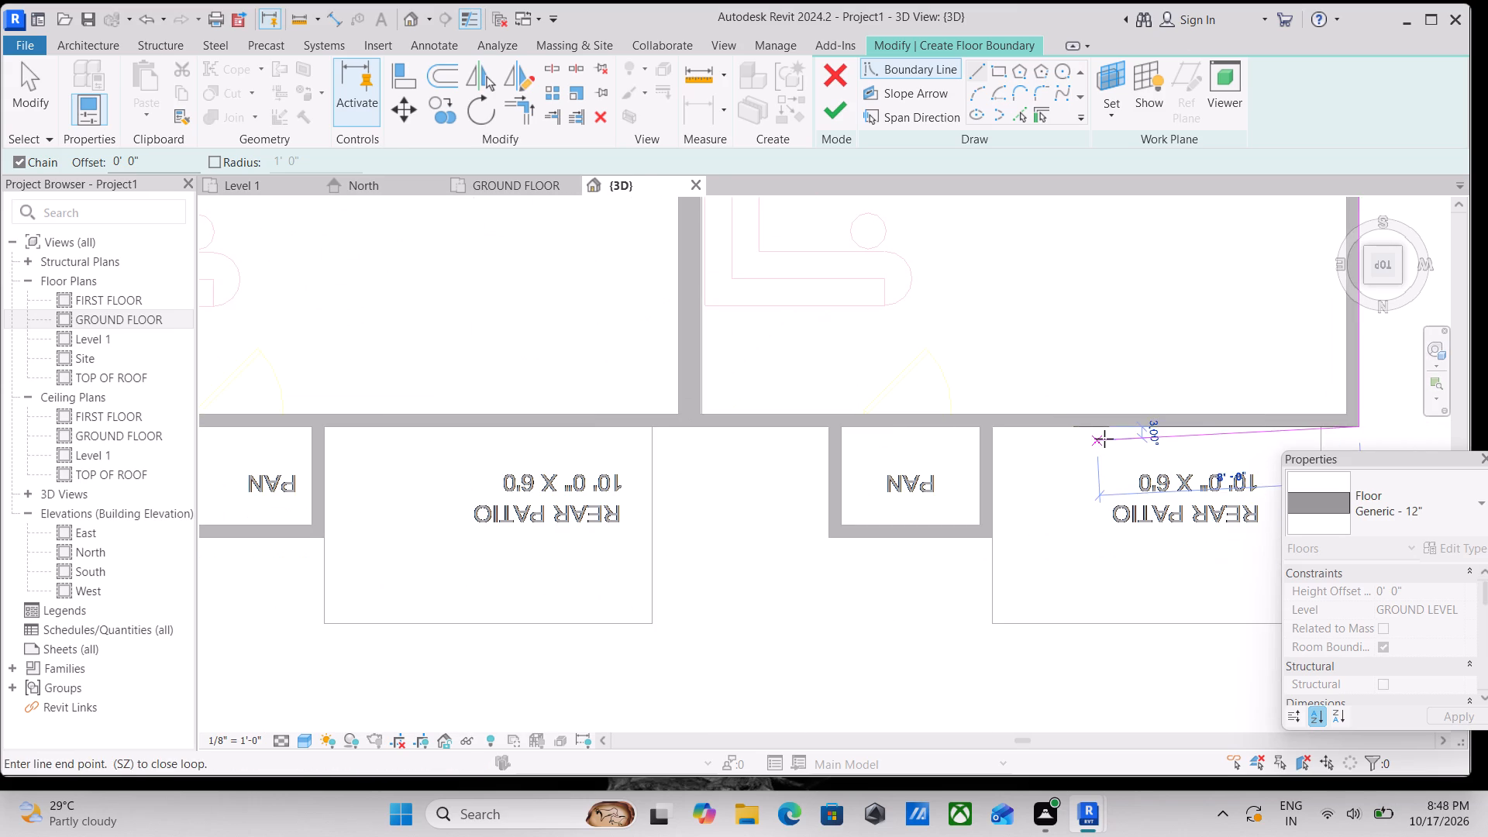
pyautogui.scroll(-2, 945, 427)
pyautogui.moveTo(944, 427); pyautogui.dragTo(1100, 427, button='middle')
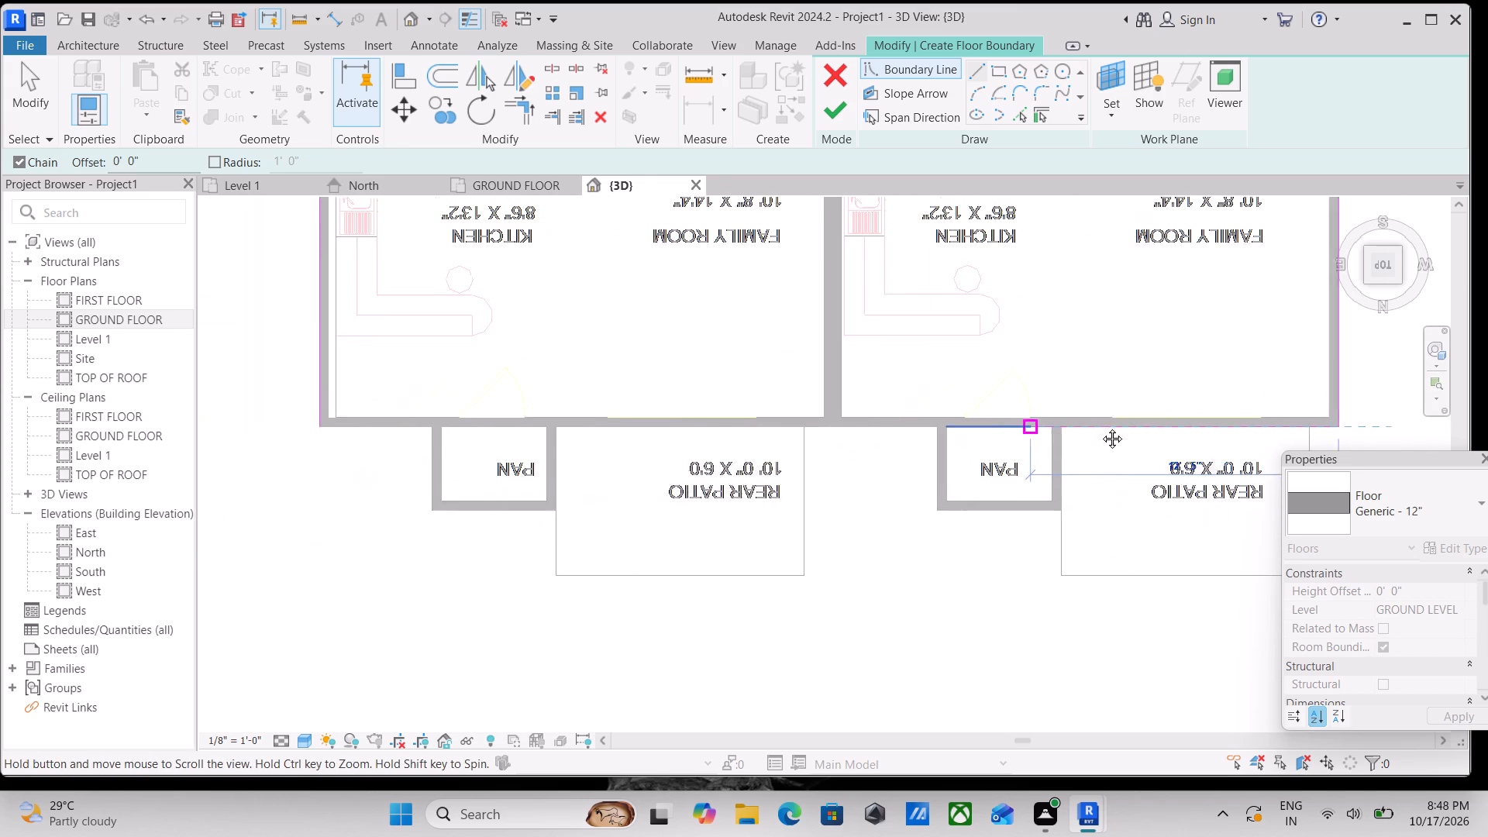
pyautogui.moveTo(1100, 427); pyautogui.dragTo(1104, 427, button='middle')
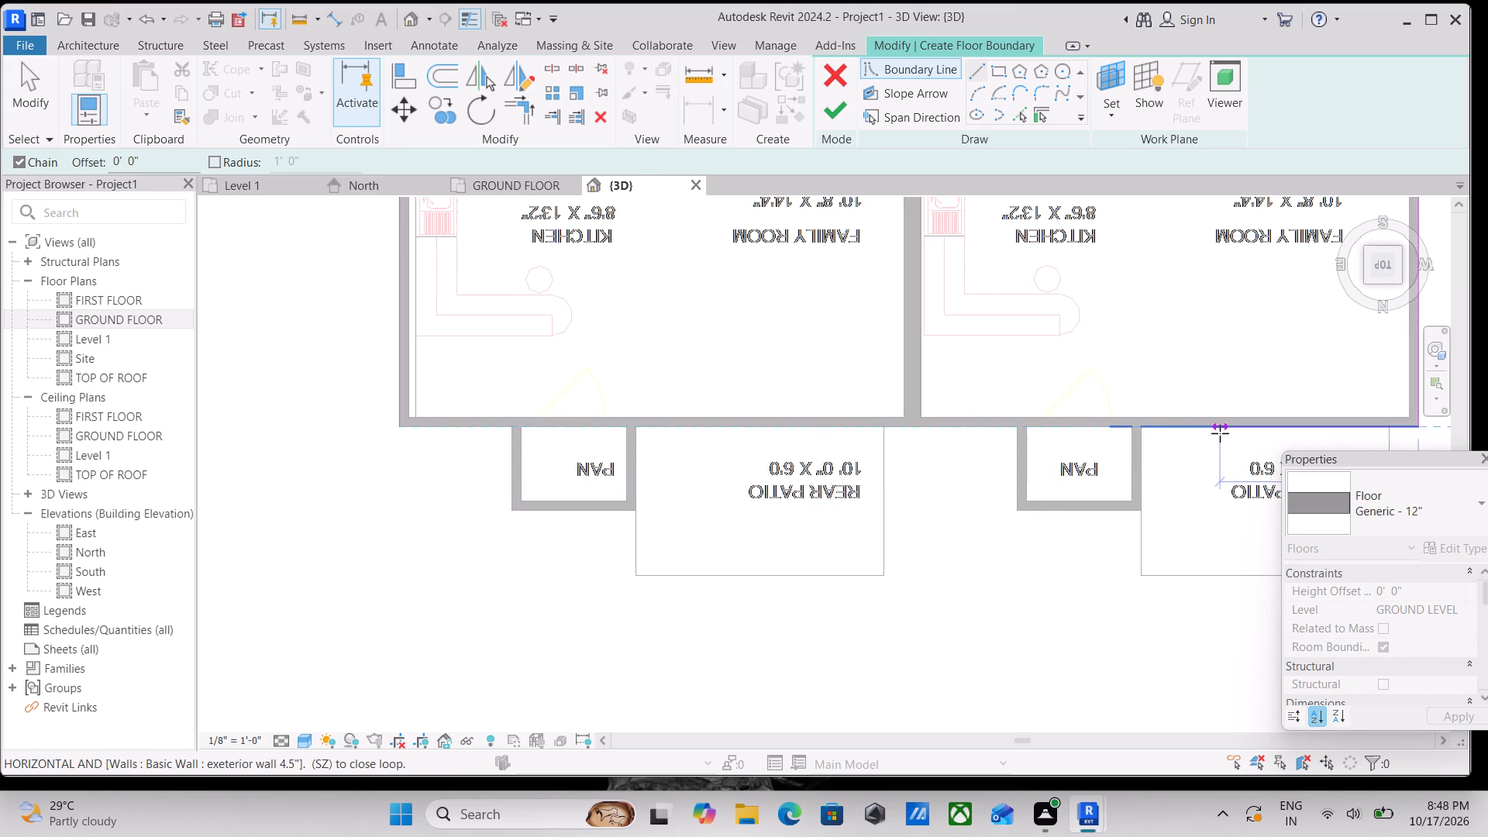
pyautogui.scroll(-14, 1158, 432)
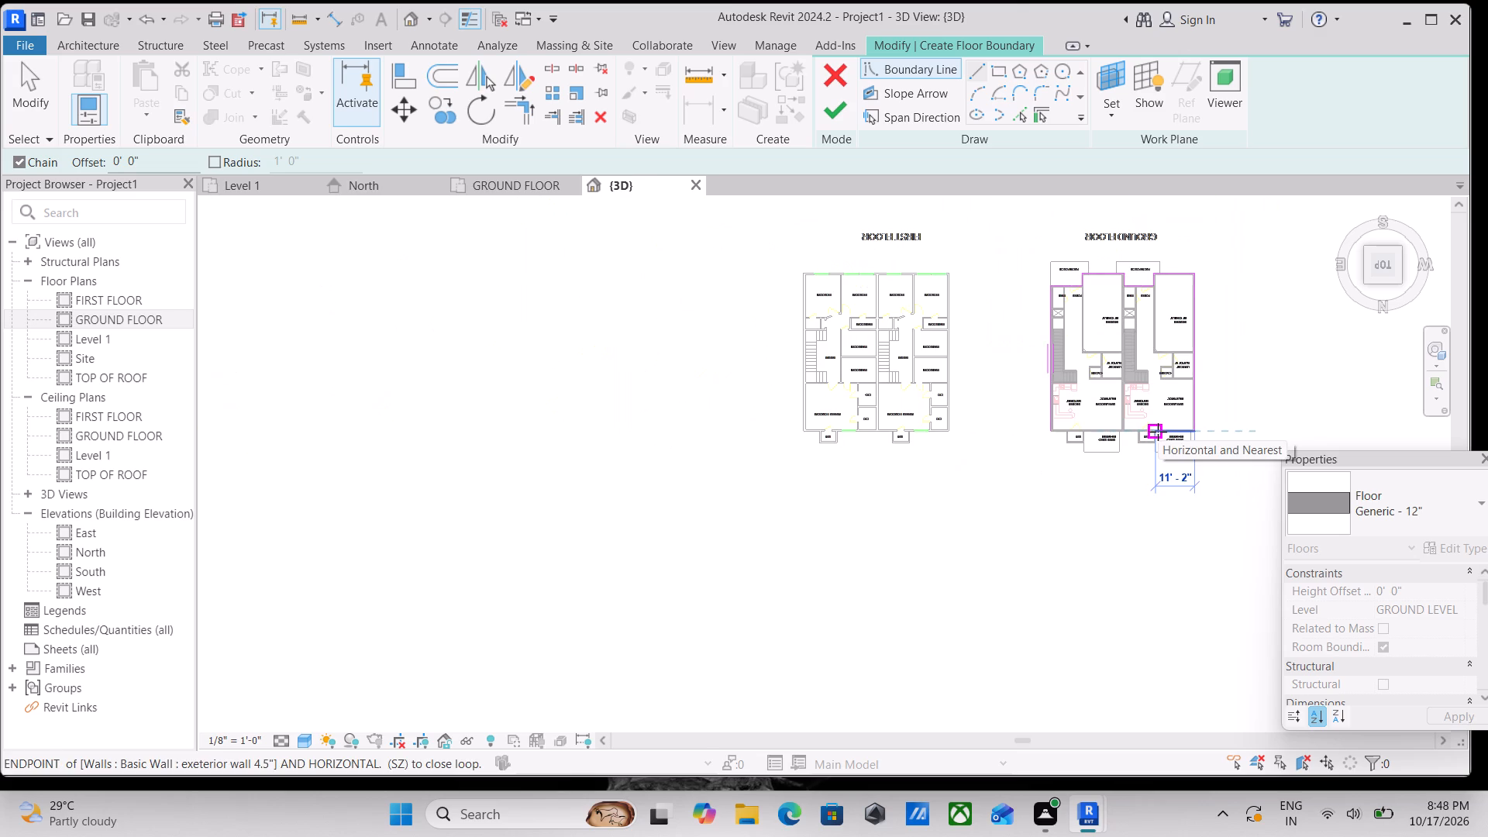
pyautogui.scroll(13, 1158, 432)
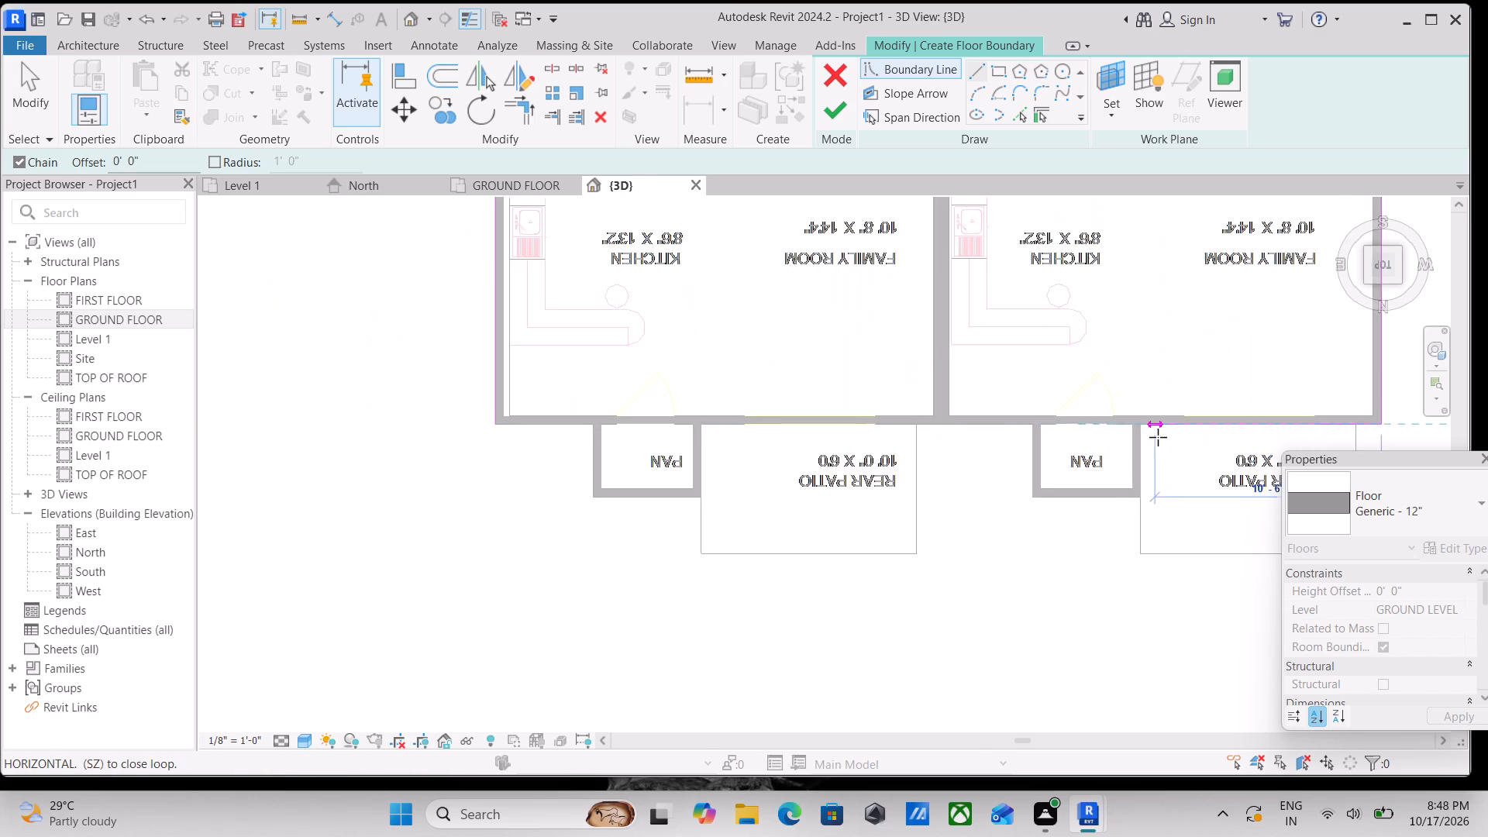
pyautogui.scroll(3, 1158, 437)
pyautogui.click(1144, 422)
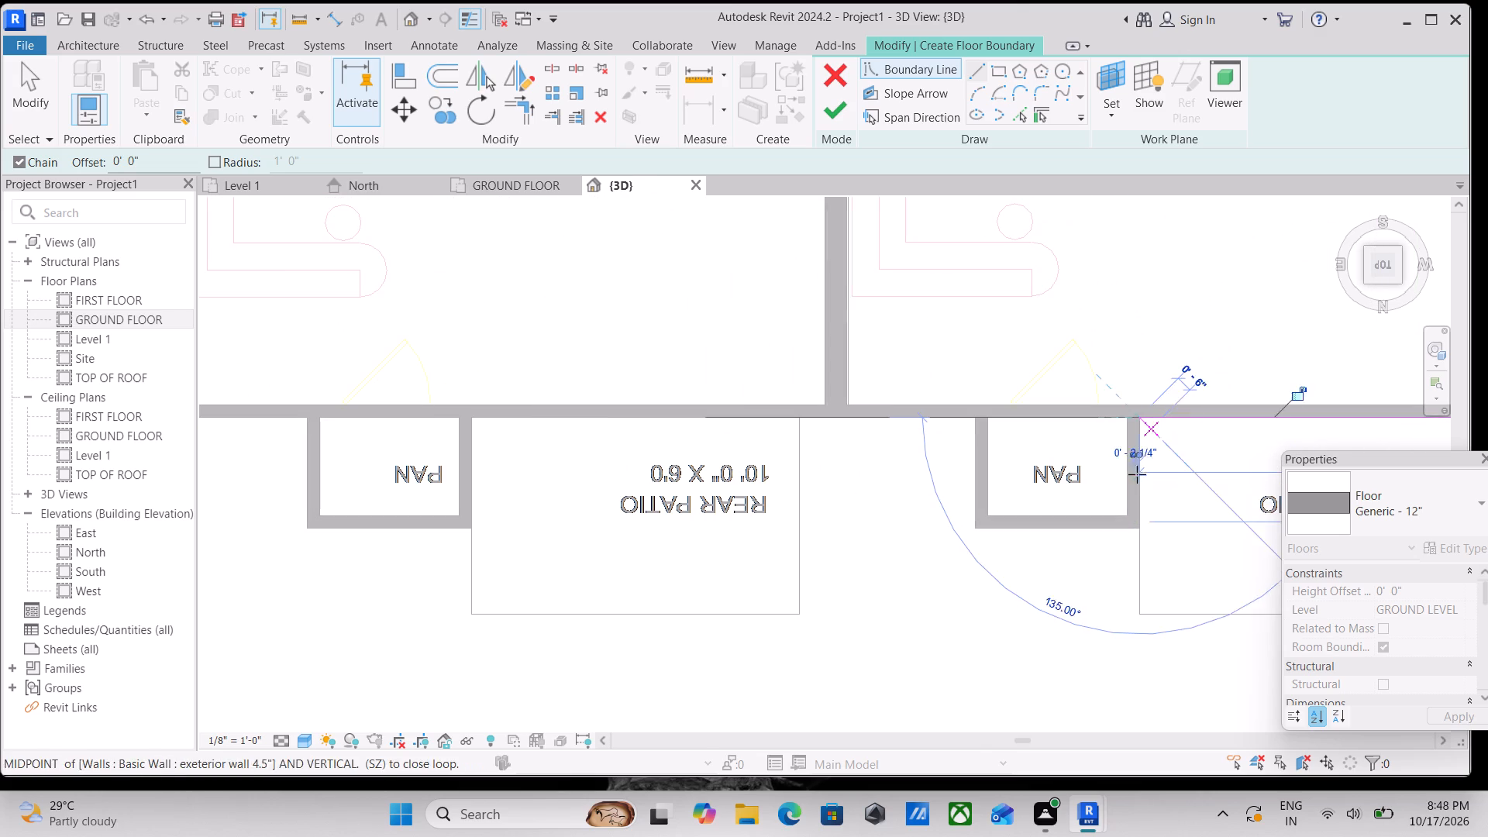
# Trace around the PAN projection, about 3' 4 1/2" deep and 5' 0" wide, back to the rear wall.
pyautogui.click(1136, 525)
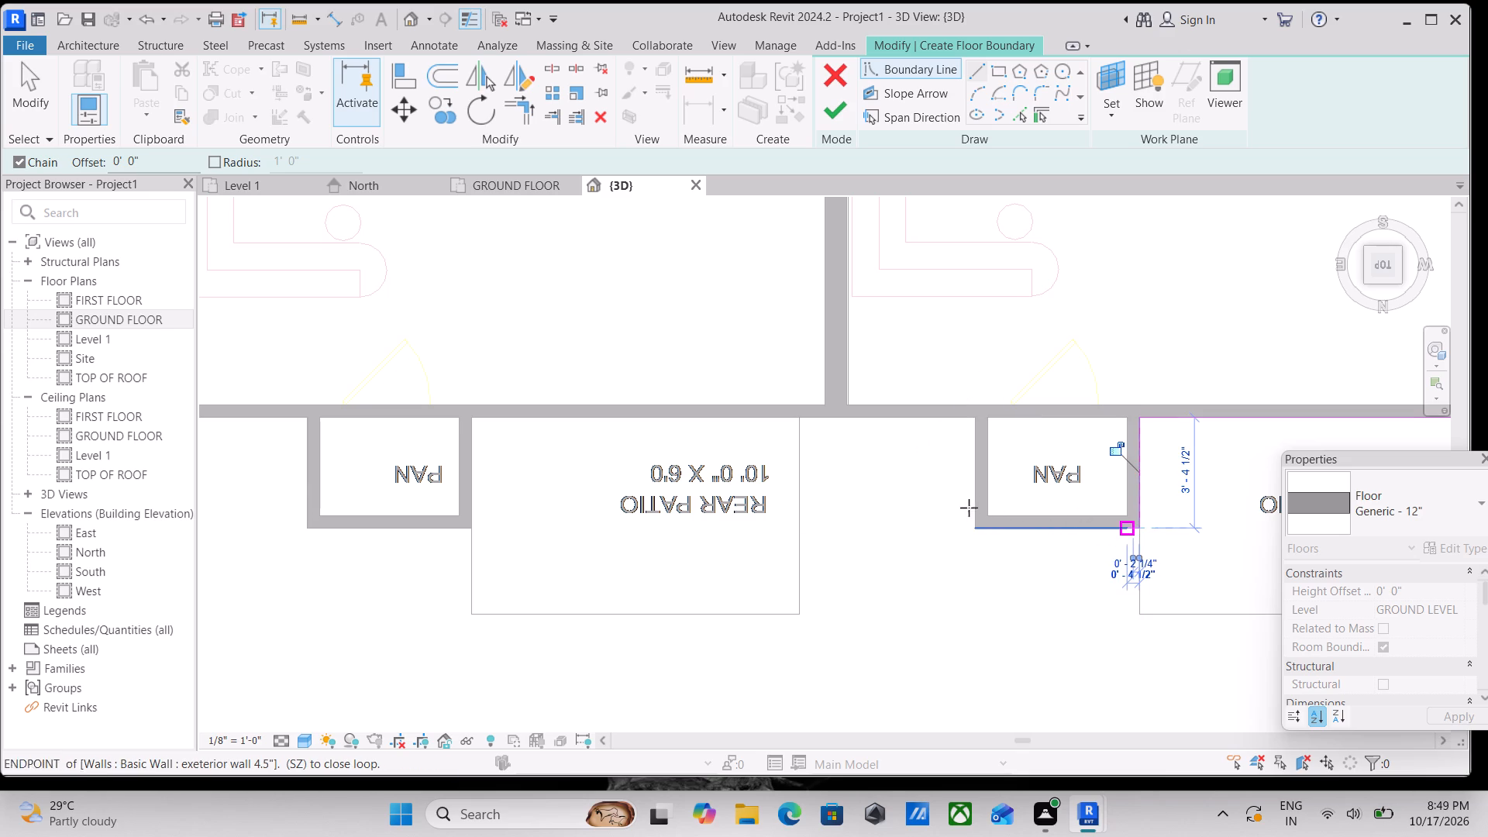
pyautogui.click(972, 532)
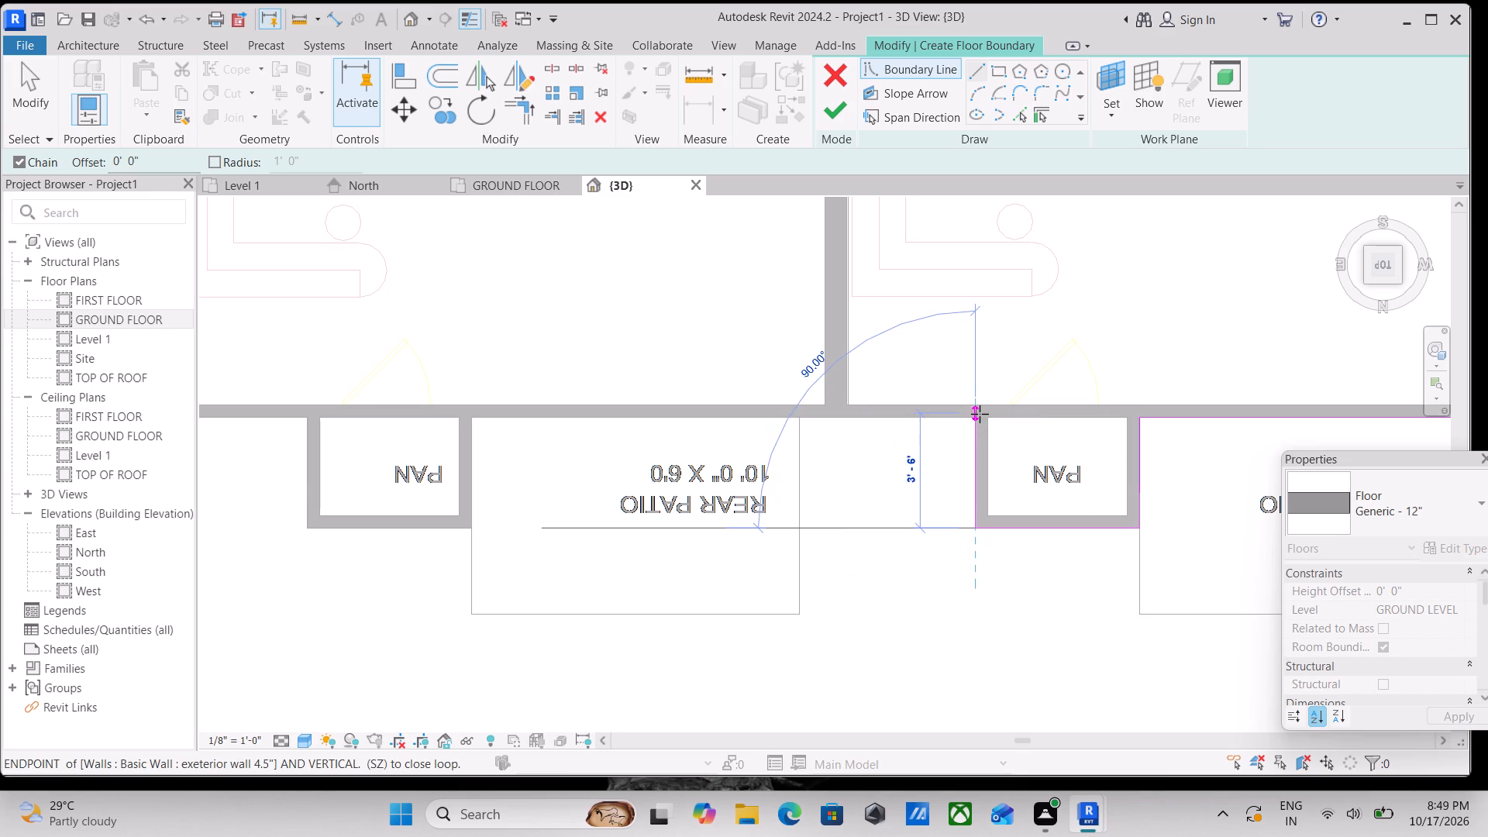
pyautogui.click(980, 423)
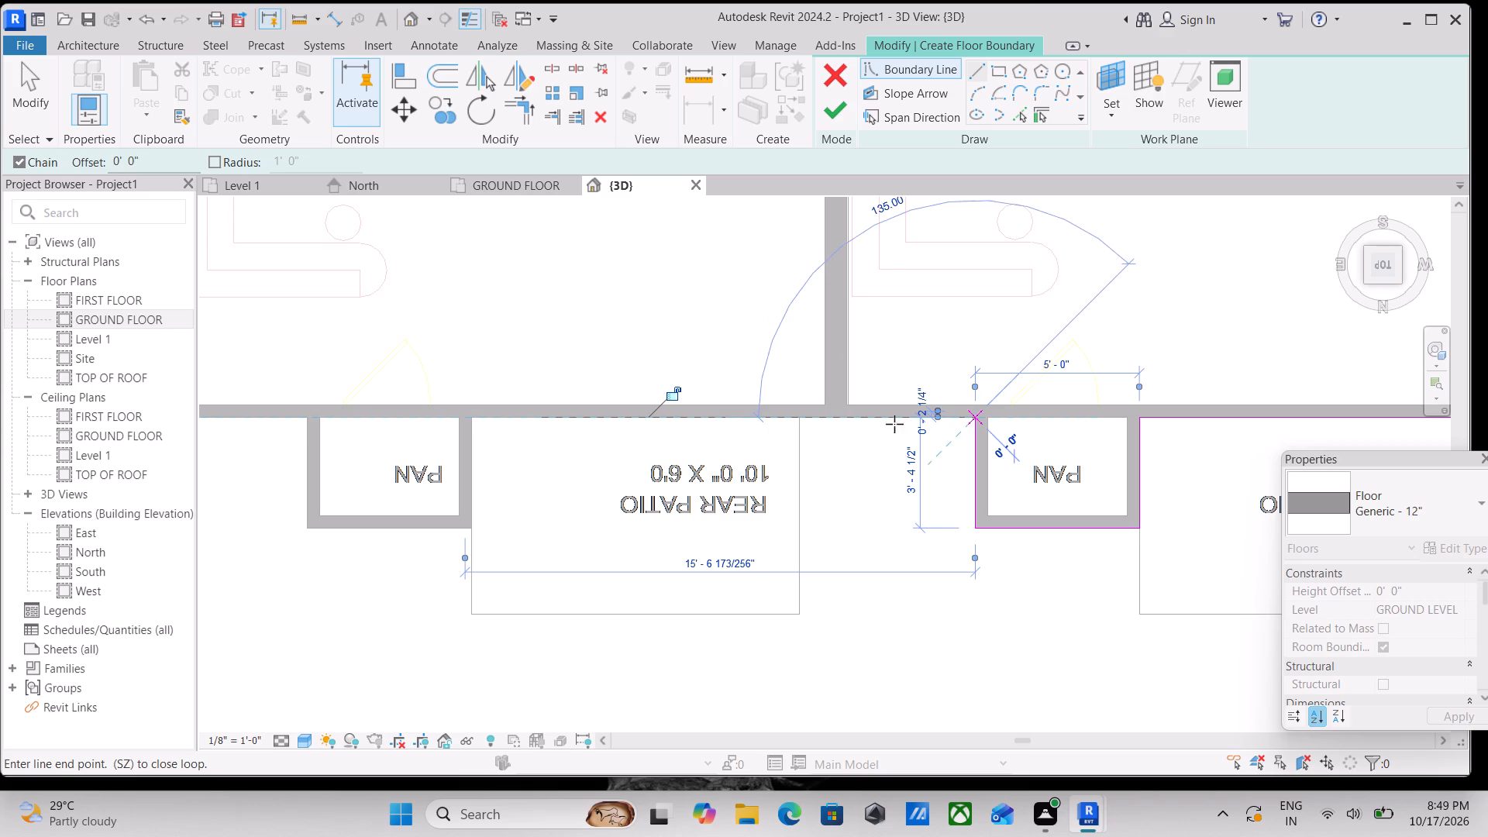
# Continue about 15' 4 1/2" along the rear wall to the first unit's PAN, then trace its three outer sides, 3' 4 1/2" deep.
pyautogui.scroll(-1, 660, 444)
pyautogui.moveTo(660, 444); pyautogui.dragTo(1068, 407, button='middle')
pyautogui.scroll(1, 905, 385)
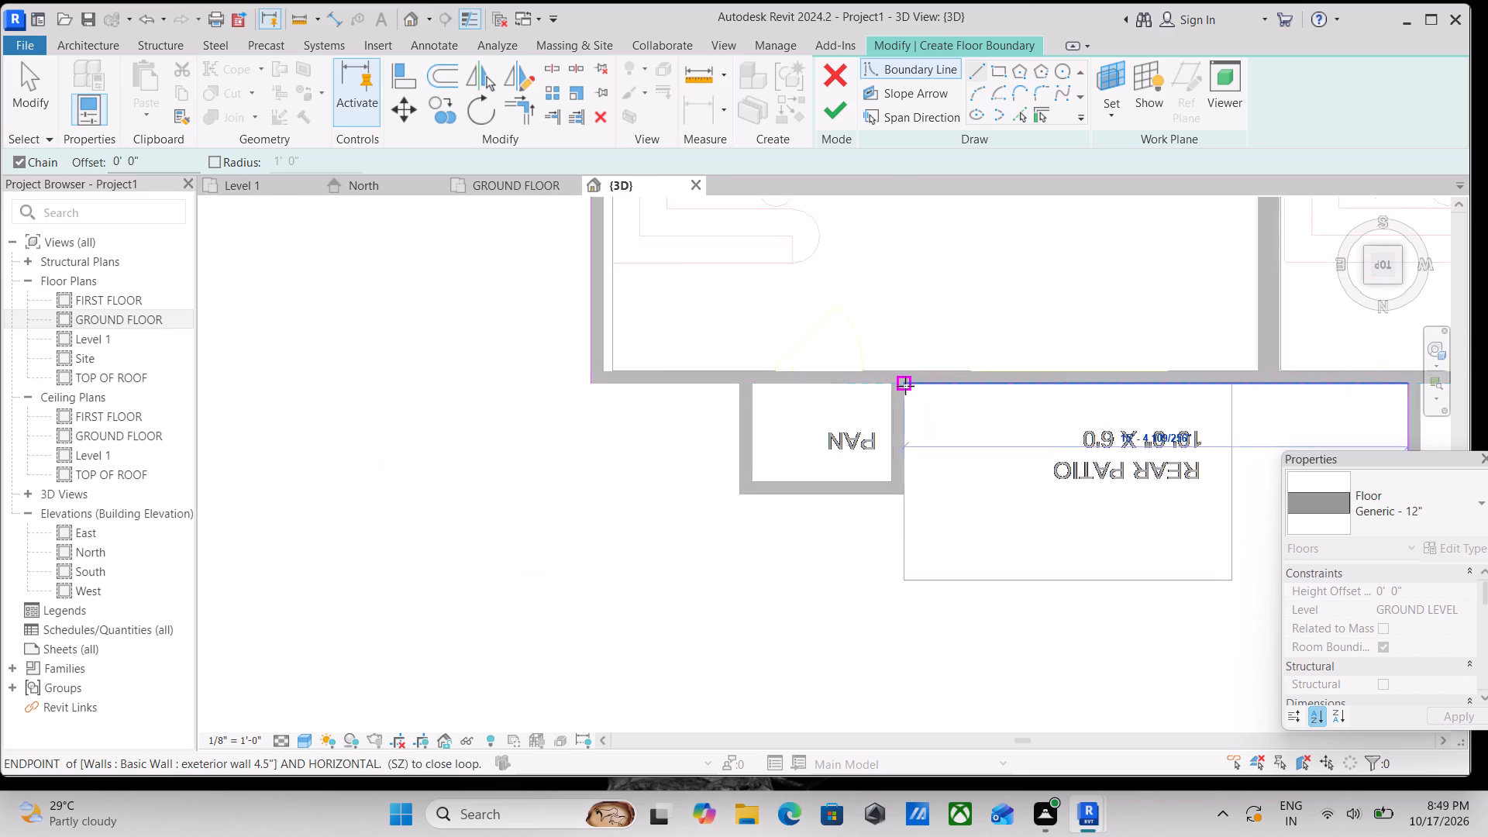
pyautogui.scroll(1, 905, 386)
pyautogui.click(908, 381)
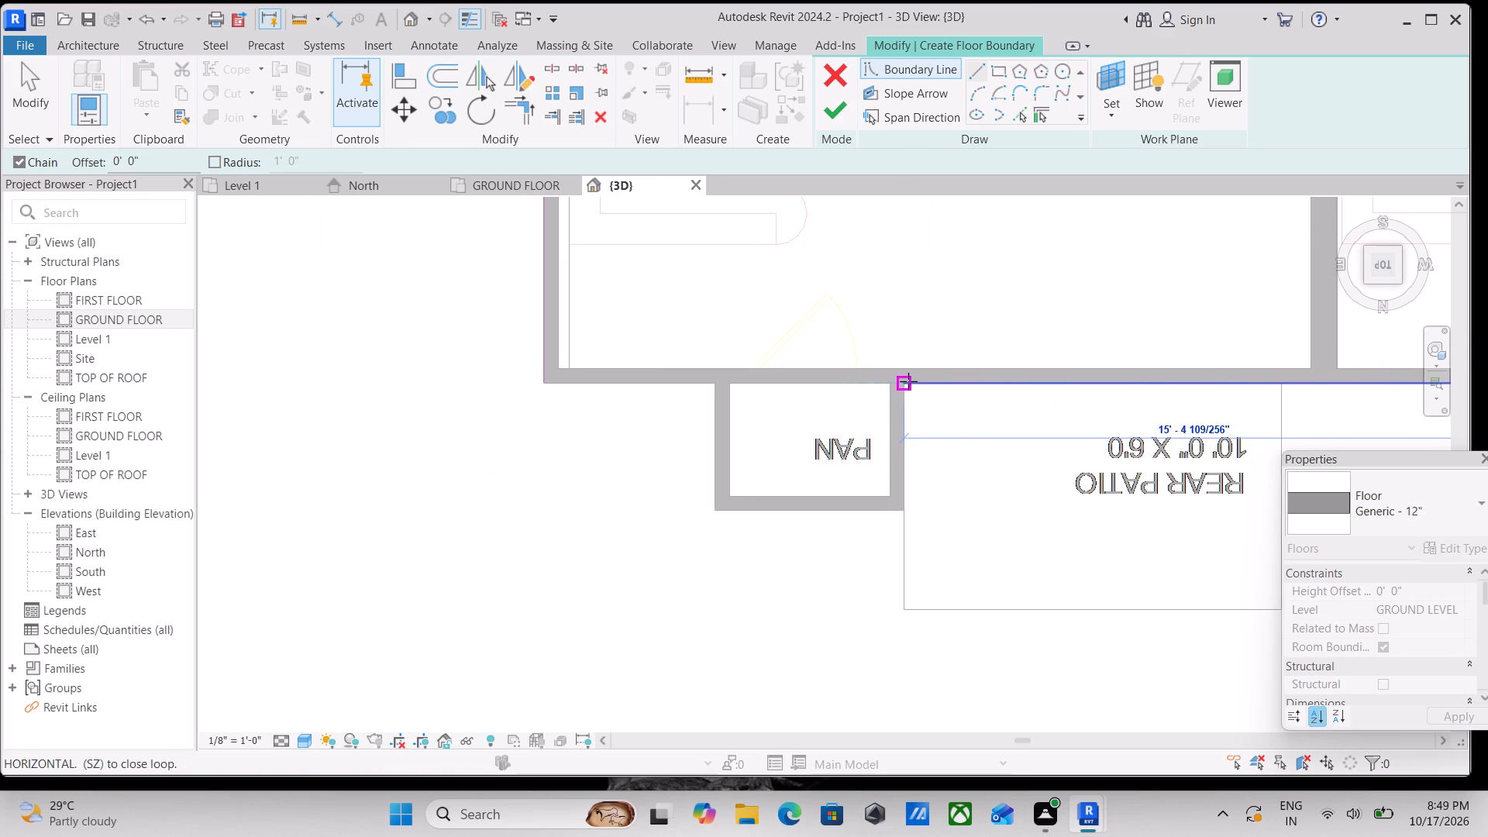
pyautogui.click(910, 512)
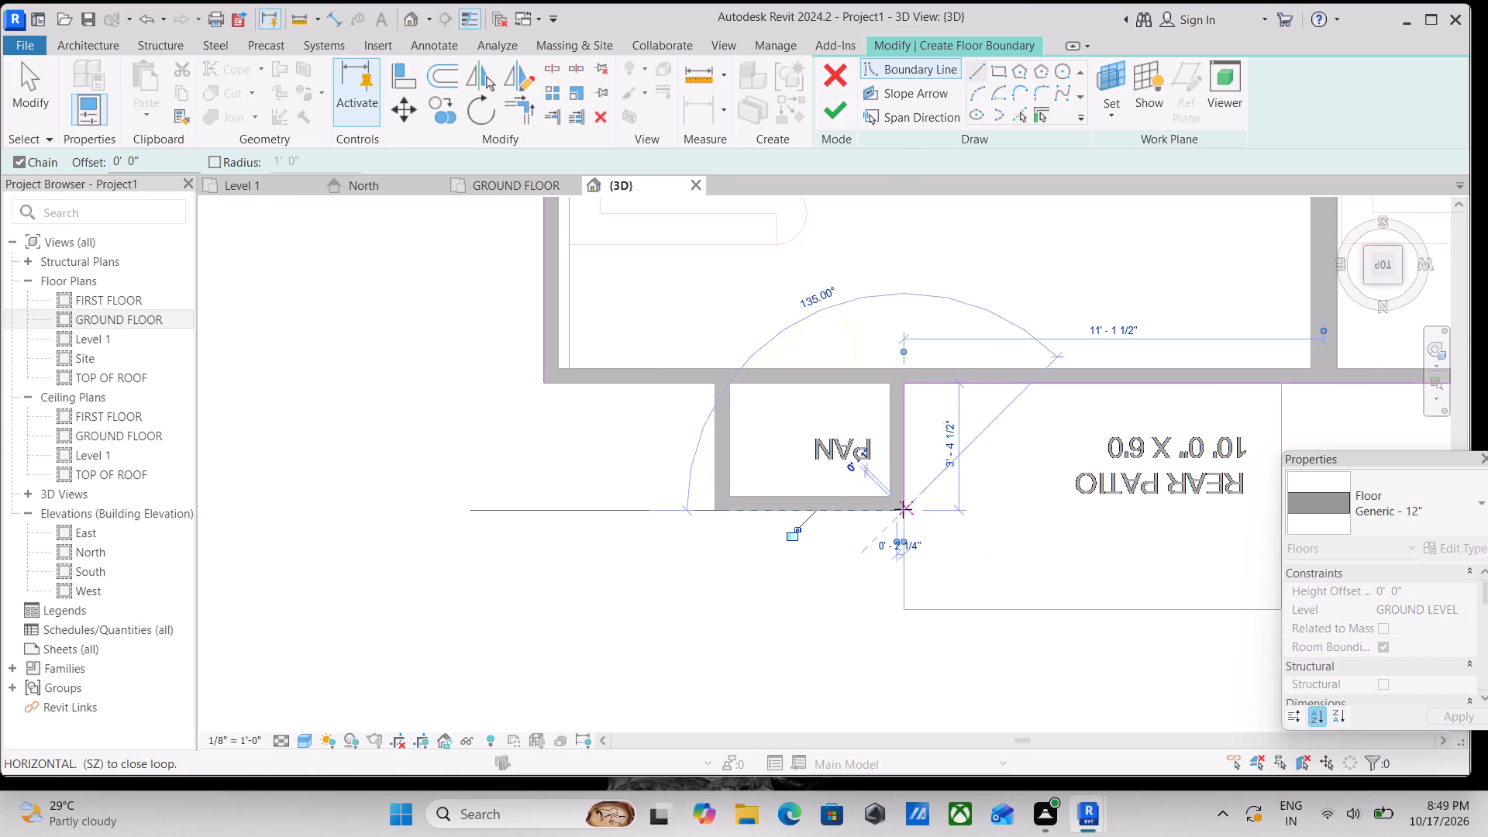
pyautogui.click(719, 515)
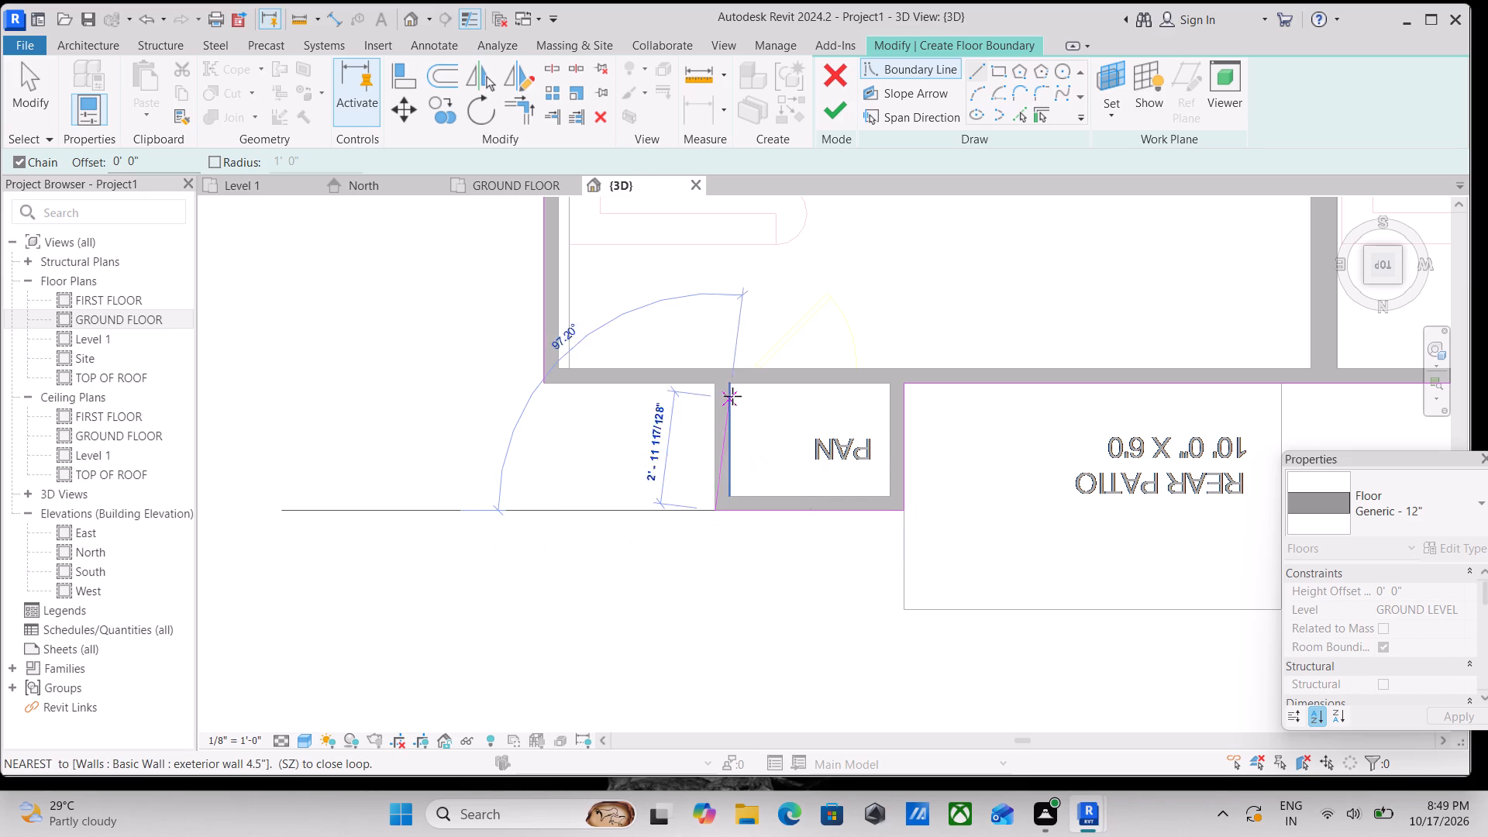
pyautogui.click(715, 382)
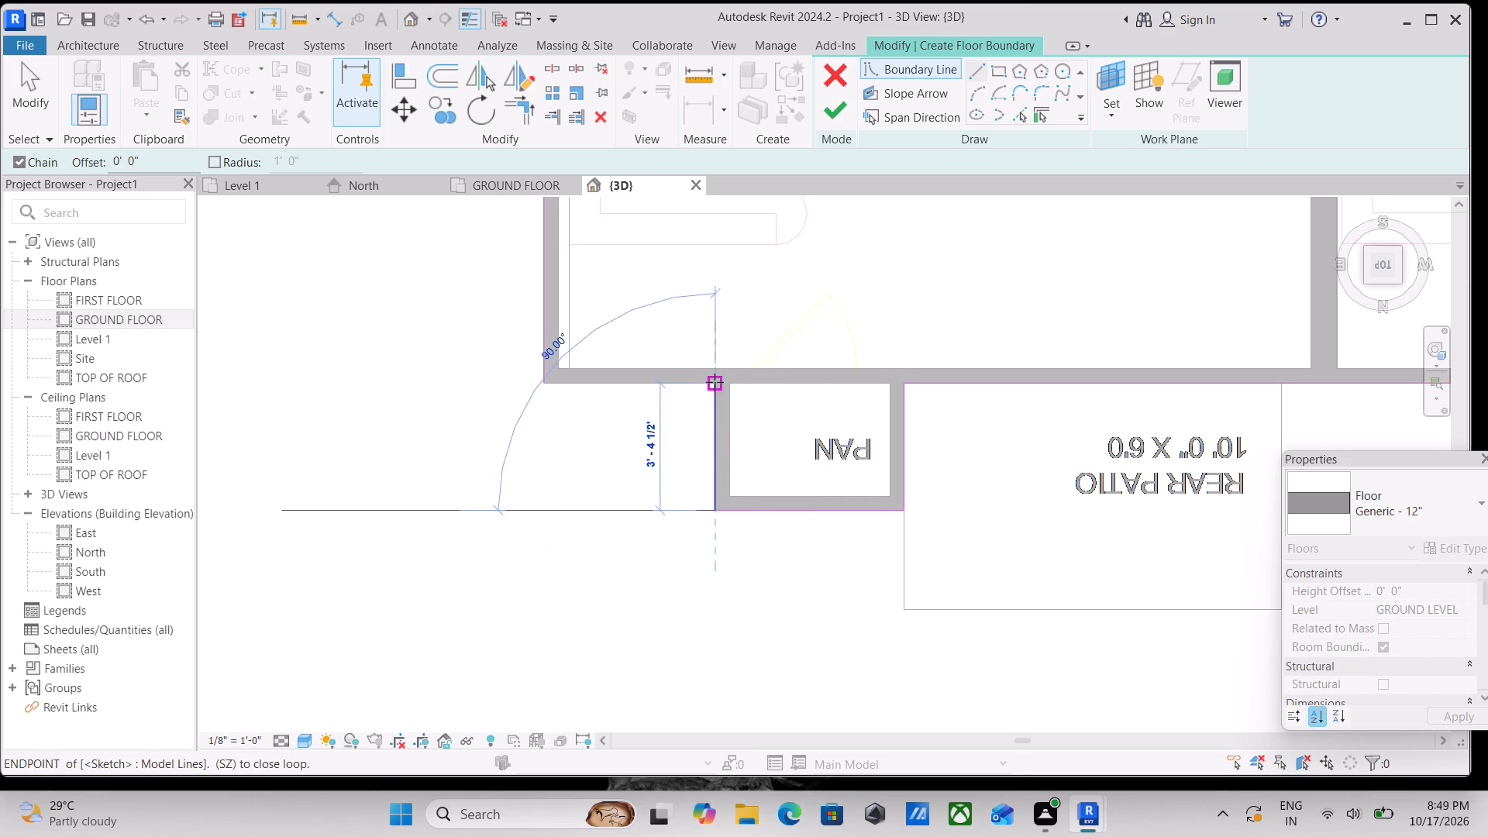
# Close the boundary loop at the first unit's rear kitchen corner and finish the ground-floor slab sketch.
pyautogui.moveTo(715, 382); pyautogui.dragTo(1093, 377, button='middle')
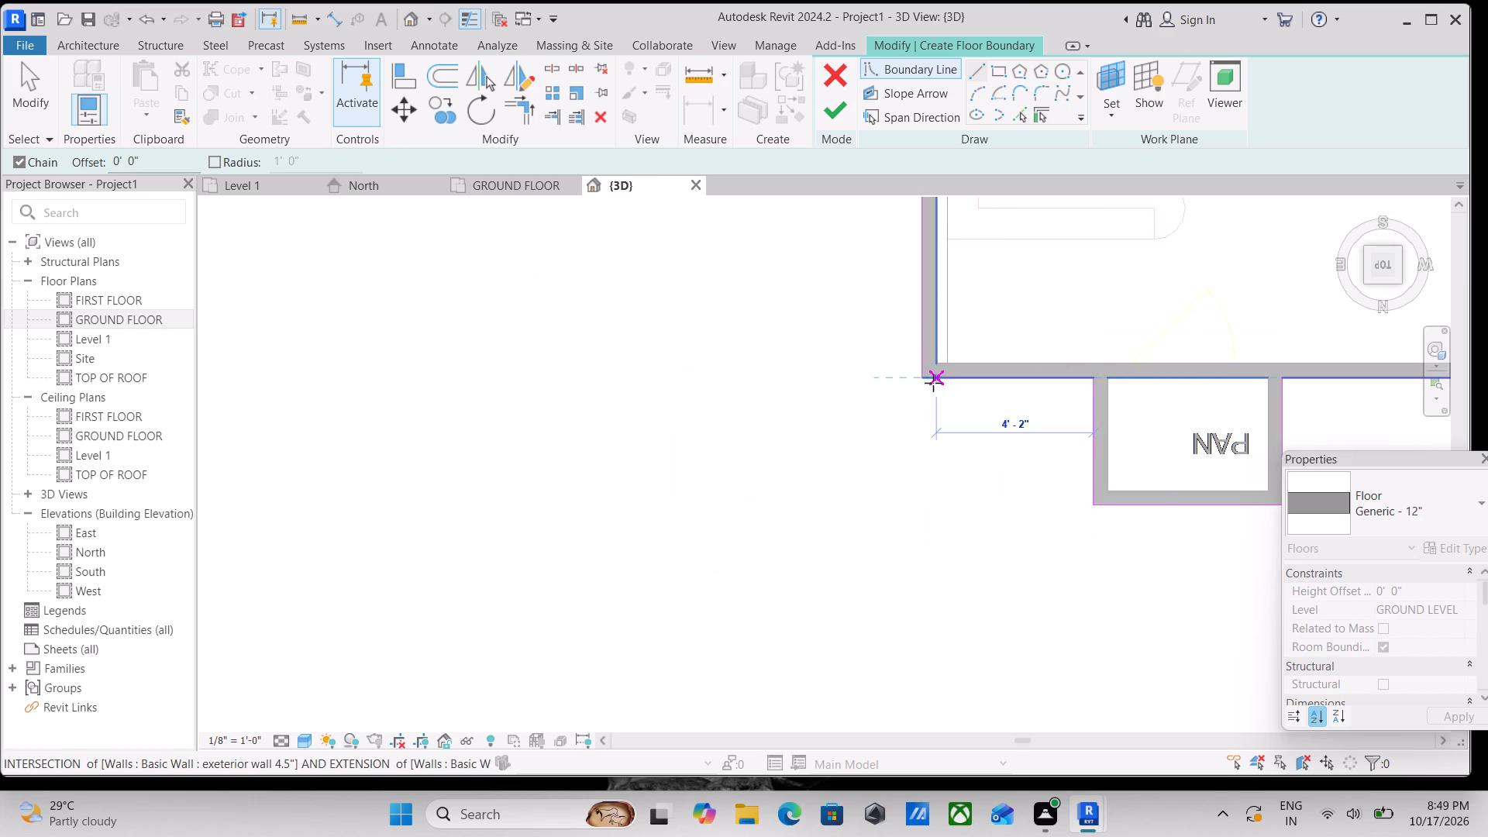
pyautogui.click(923, 381)
pyautogui.scroll(-3, 1066, 317)
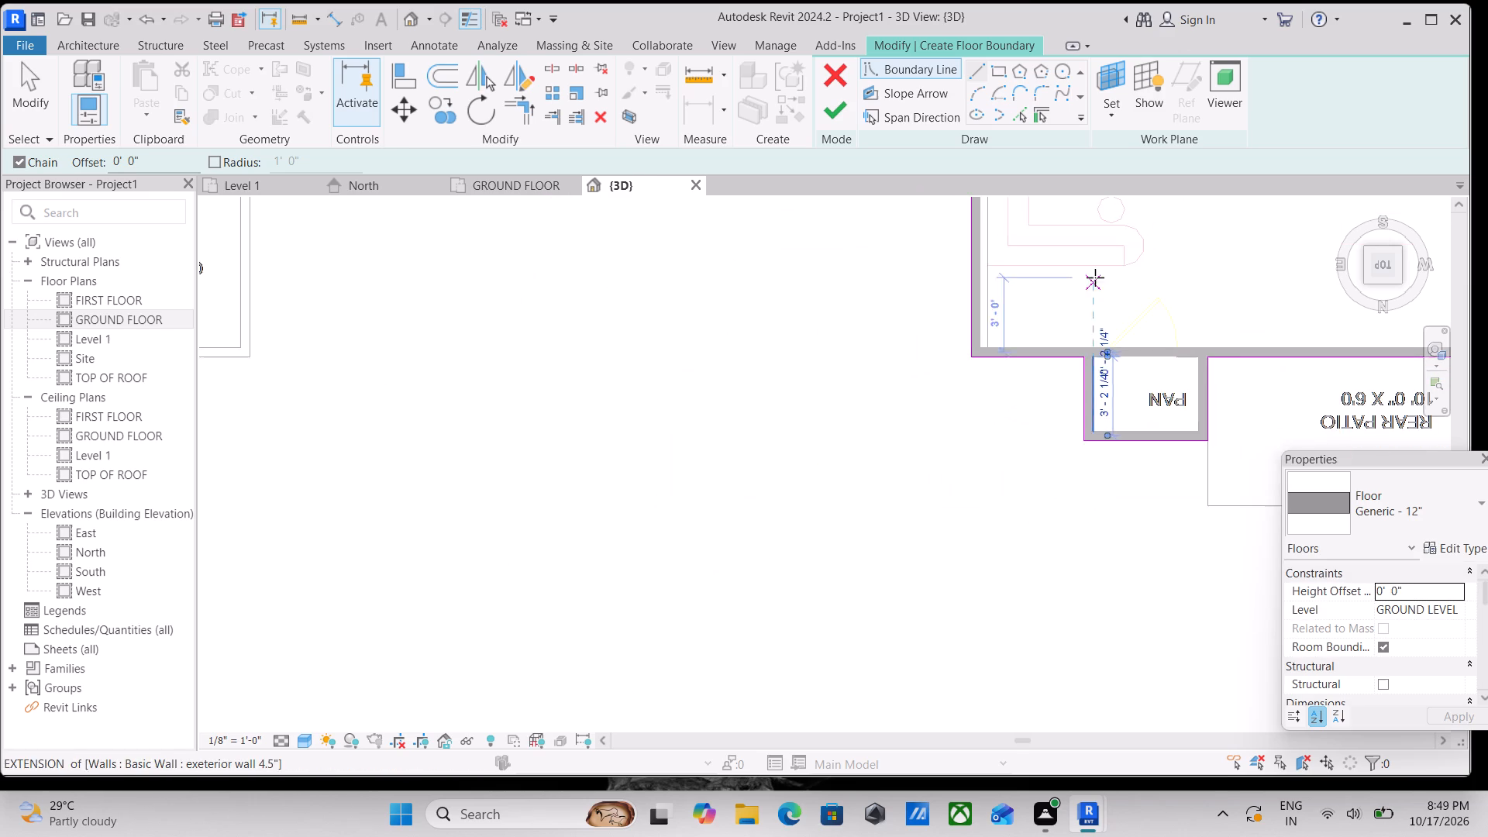
pyautogui.scroll(-2, 1097, 276)
pyautogui.moveTo(1097, 276); pyautogui.dragTo(980, 449, button='middle')
pyautogui.scroll(-1, 1141, 206)
pyautogui.moveTo(1128, 222); pyautogui.dragTo(1053, 438, button='middle')
pyautogui.scroll(1, 1053, 438)
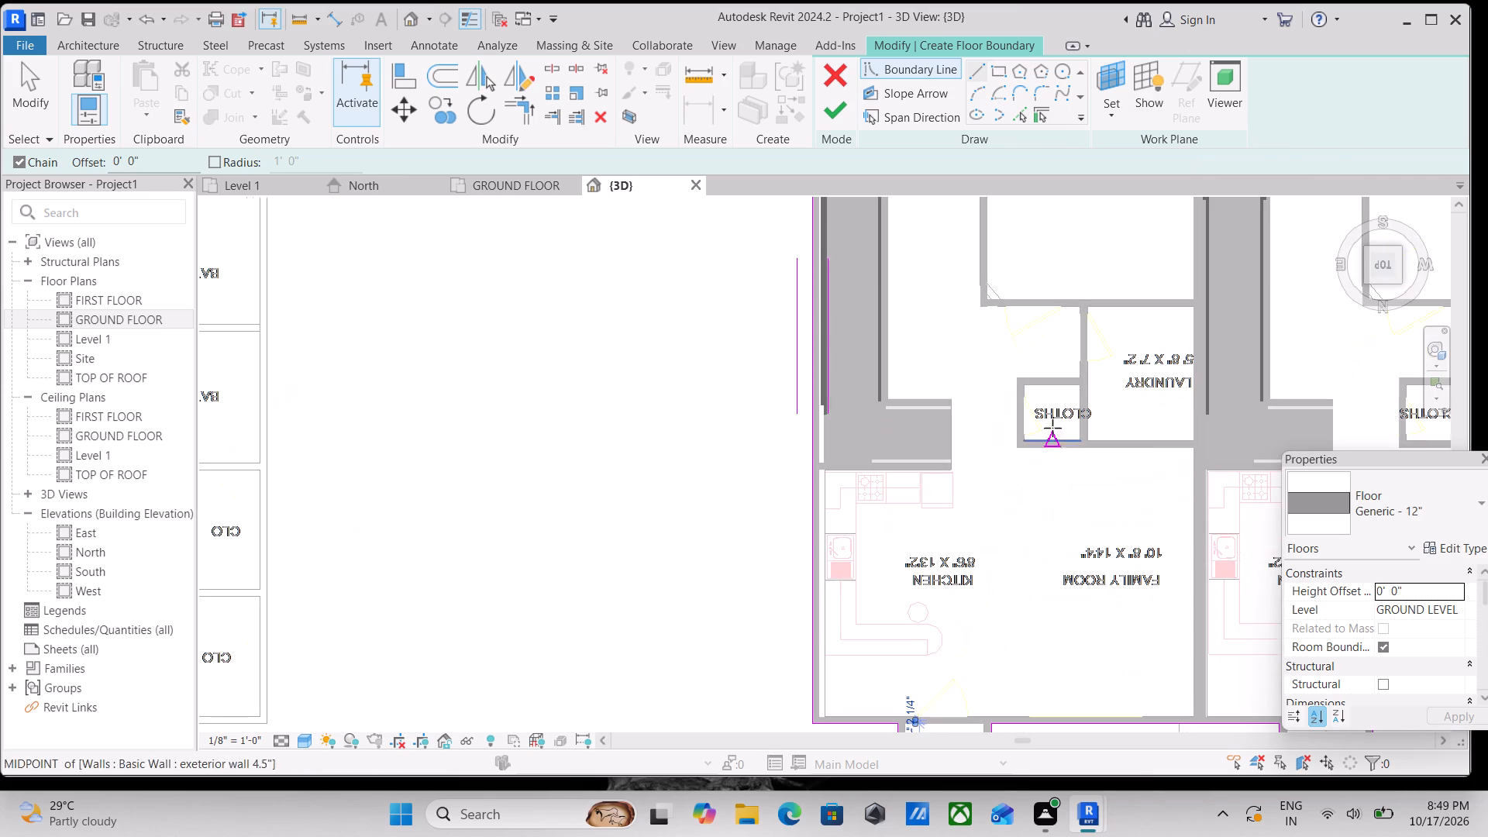
pyautogui.click(846, 122)
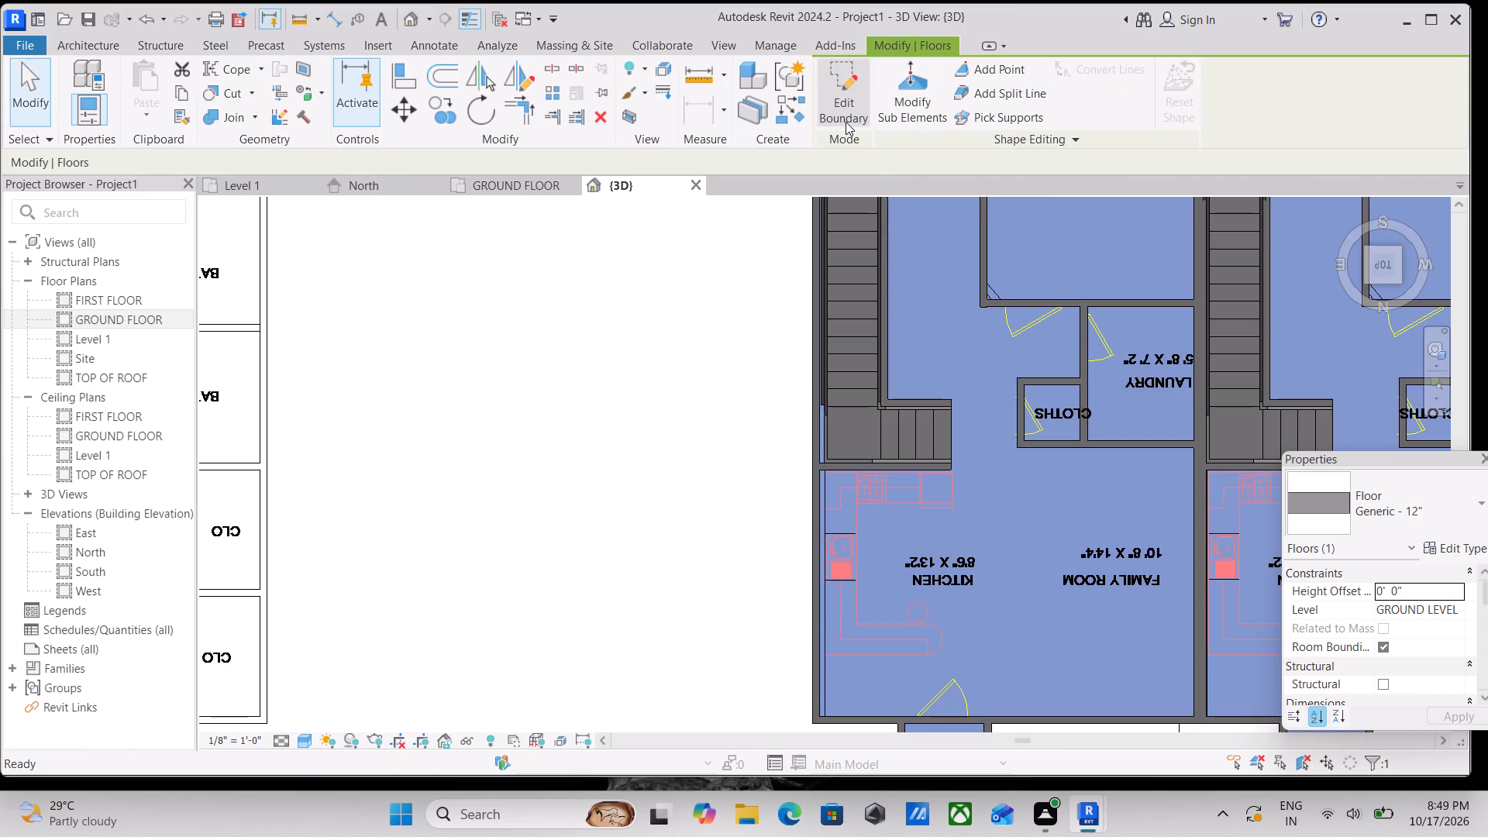
# Examine the new slab's extent over the whole ground-floor plan and deselect it.
pyautogui.scroll(-8, 897, 451)
pyautogui.moveTo(975, 465); pyautogui.dragTo(908, 481, button='middle')
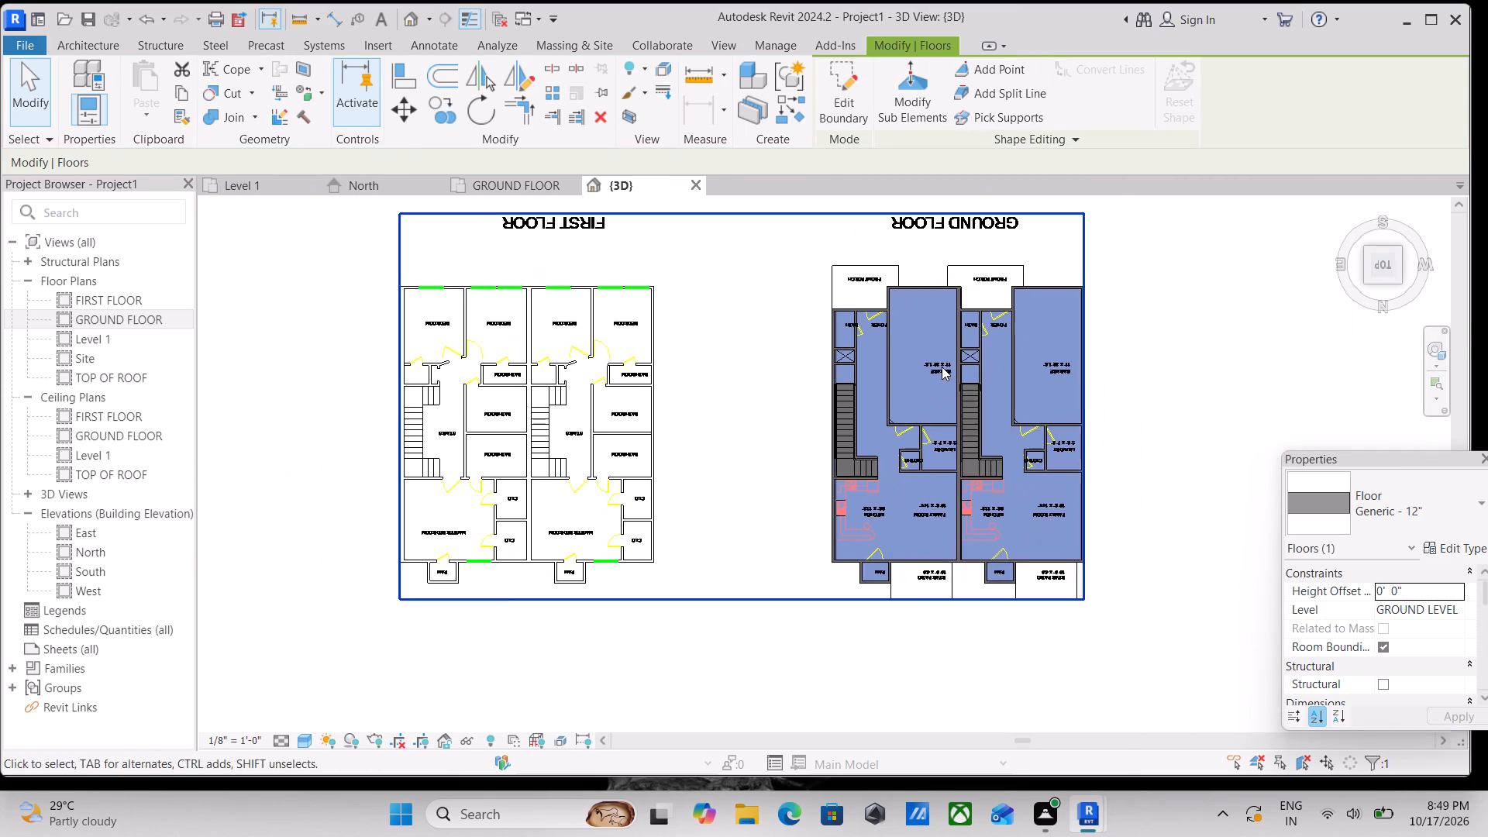
pyautogui.scroll(6, 942, 365)
pyautogui.scroll(-2, 966, 384)
pyautogui.press('Escape')
pyautogui.scroll(-2, 966, 384)
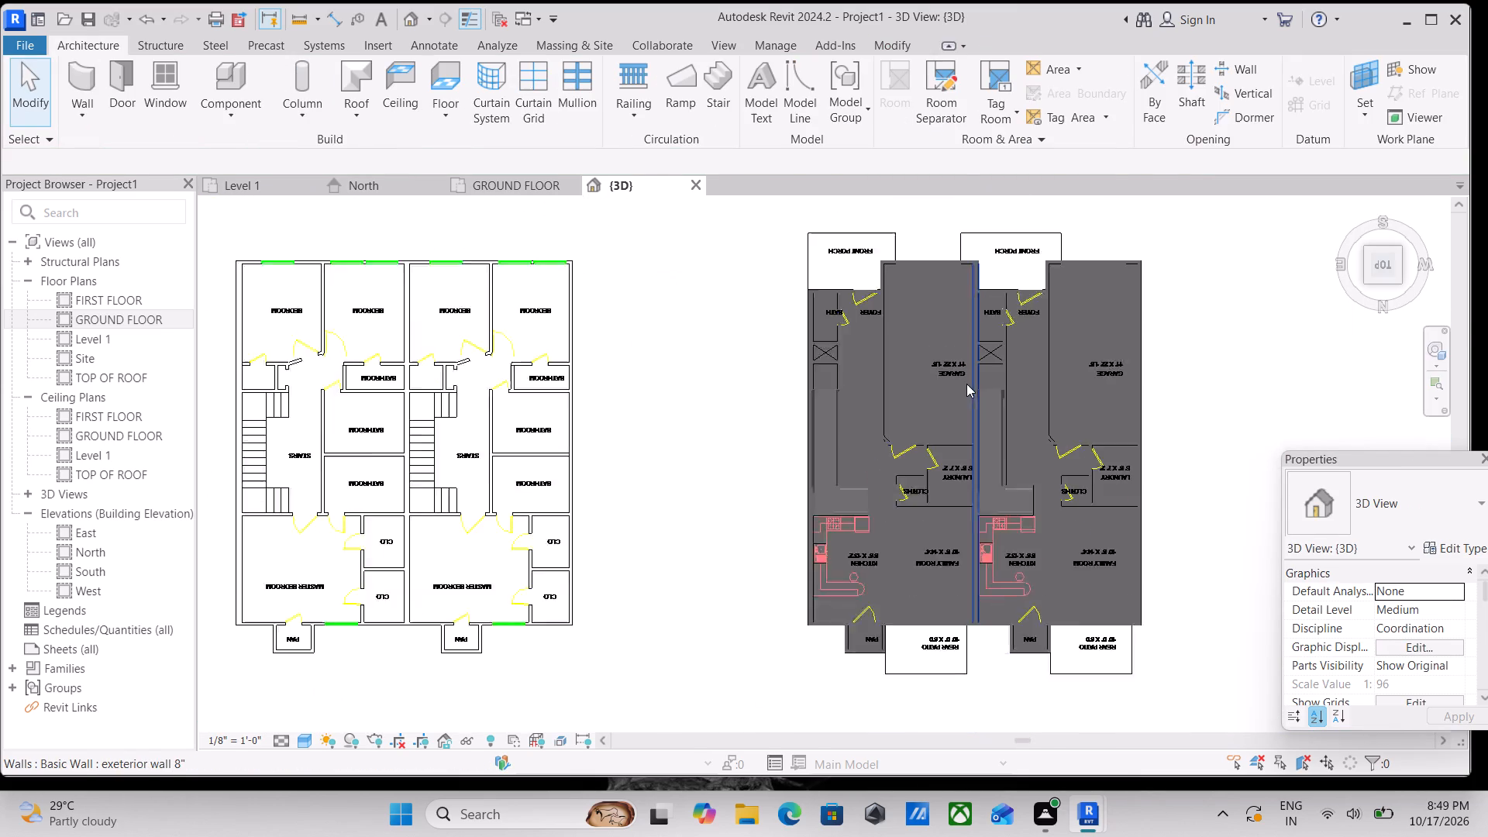
pyautogui.scroll(-1, 966, 384)
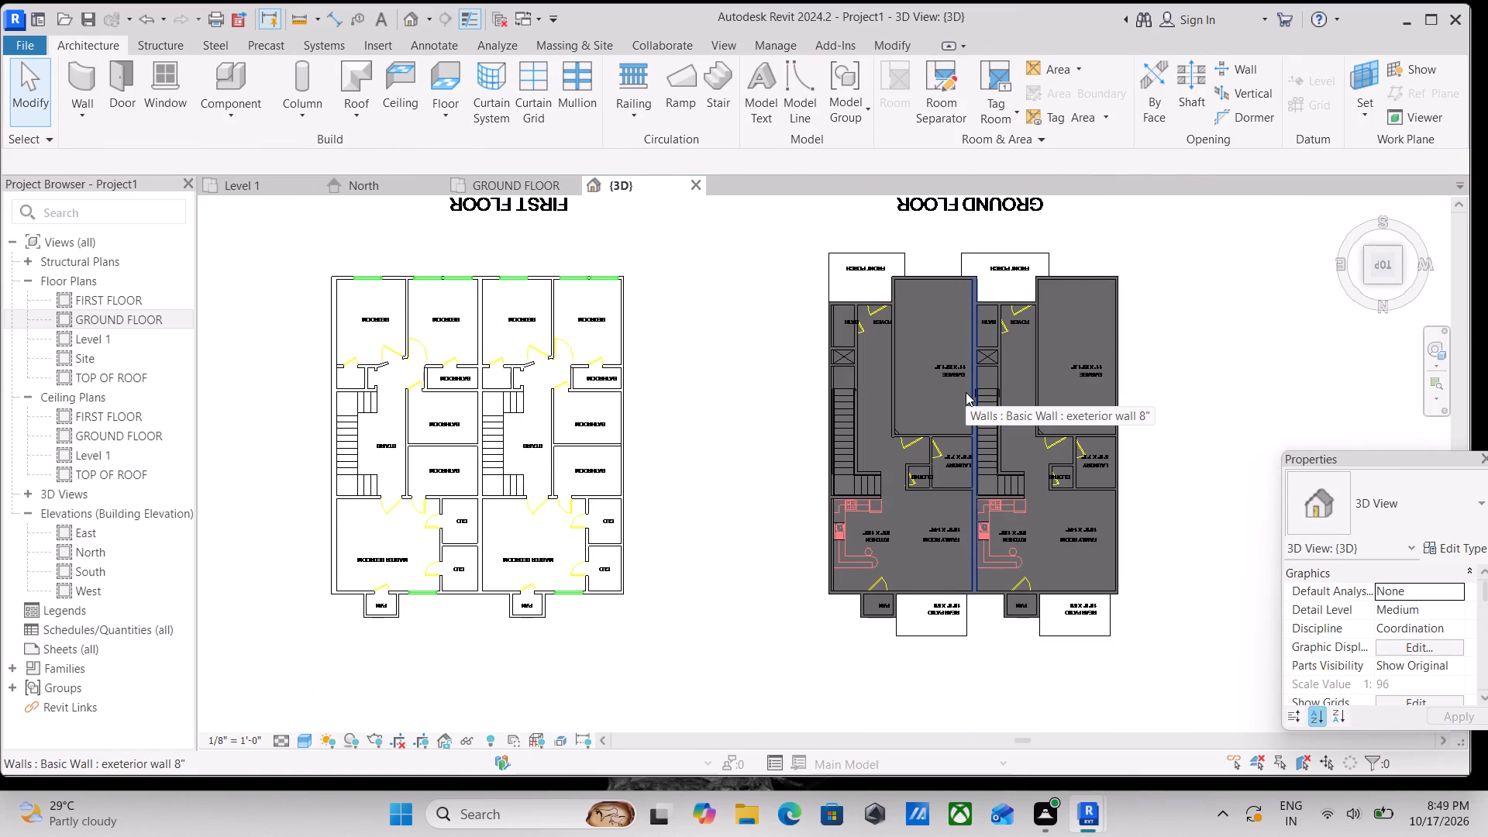
# Select the Generic - 12" floor slab below the walls in the back 3D view and set its level to GROUND FLOOR.
pyautogui.scroll(2, 1003, 463)
pyautogui.scroll(-2, 1030, 499)
pyautogui.keyDown('shift'); pyautogui.moveTo(1034, 517); pyautogui.dragTo(1204, 149, button='middle'); pyautogui.keyUp('shift')
pyautogui.keyDown('shift'); pyautogui.moveTo(1117, 360); pyautogui.dragTo(1215, 263, button='middle'); pyautogui.keyUp('shift')
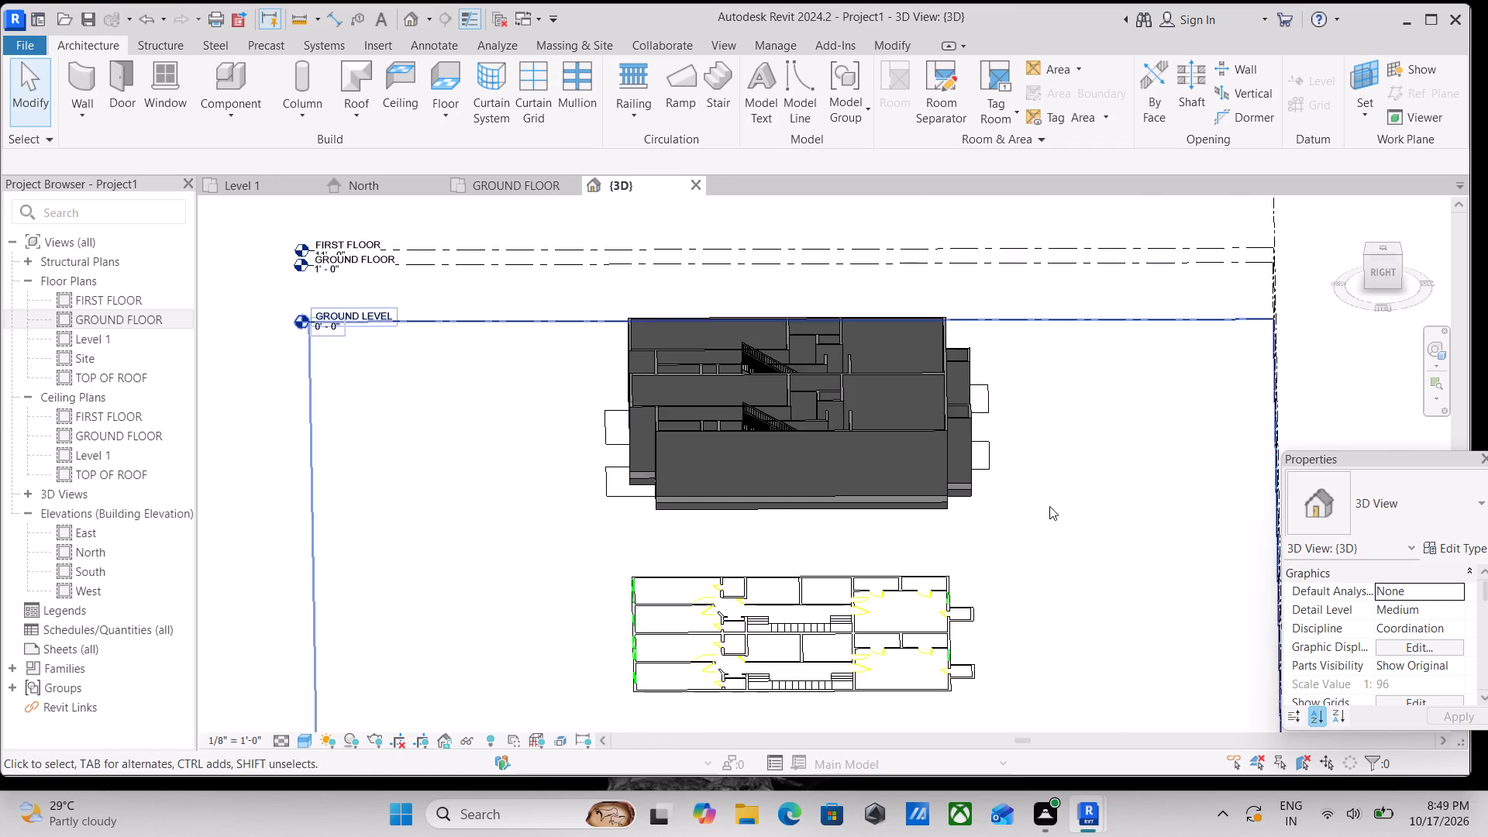
pyautogui.scroll(7, 866, 542)
pyautogui.keyDown('shift'); pyautogui.moveTo(551, 480); pyautogui.dragTo(795, 366, button='middle'); pyautogui.keyUp('shift')
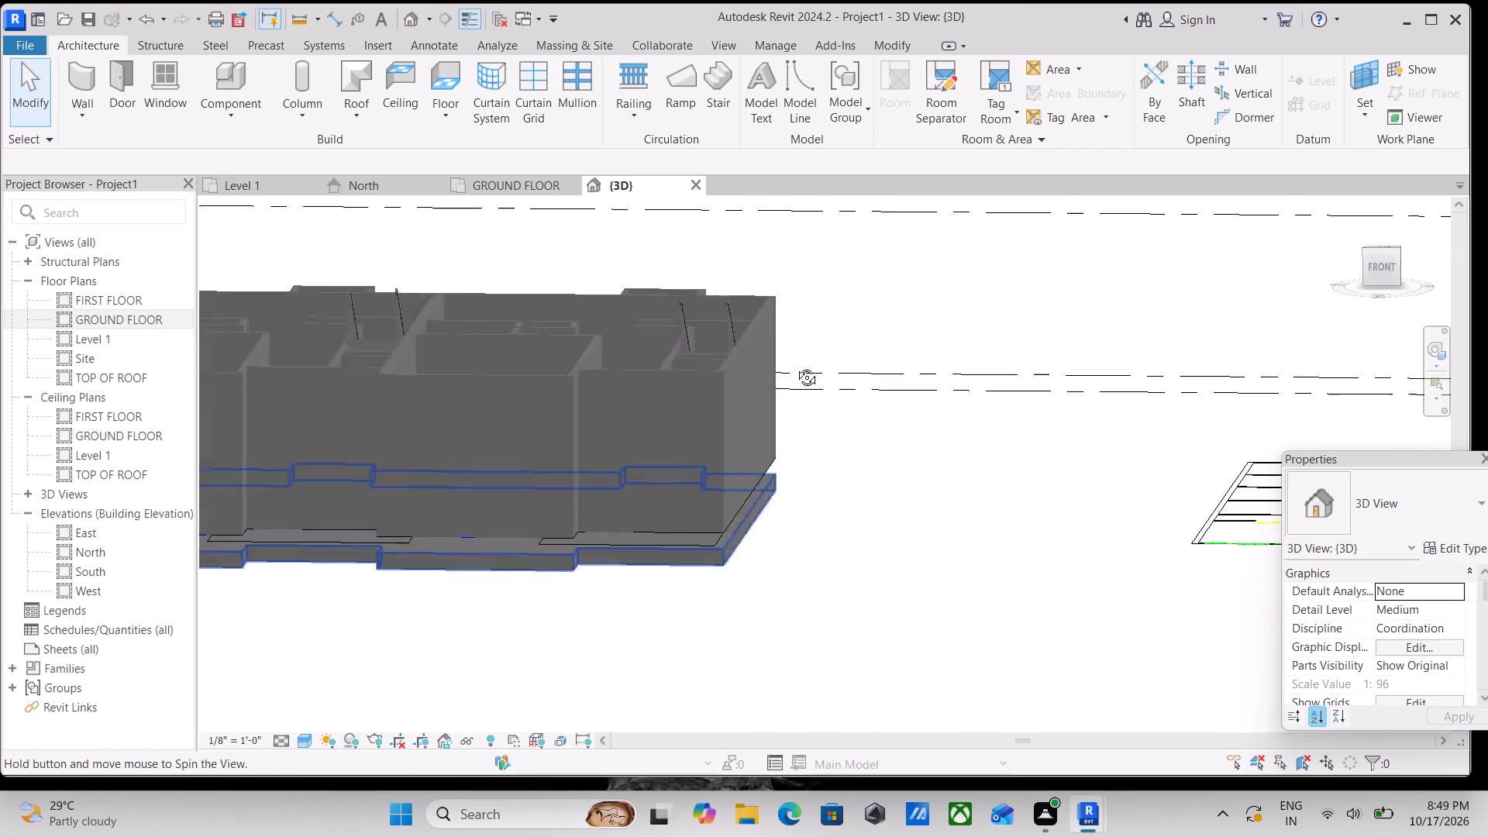
pyautogui.keyDown('shift'); pyautogui.moveTo(795, 366); pyautogui.dragTo(461, 365, button='middle'); pyautogui.keyUp('shift')
pyautogui.keyDown('shift'); pyautogui.moveTo(906, 364); pyautogui.dragTo(704, 363, button='middle'); pyautogui.keyUp('shift')
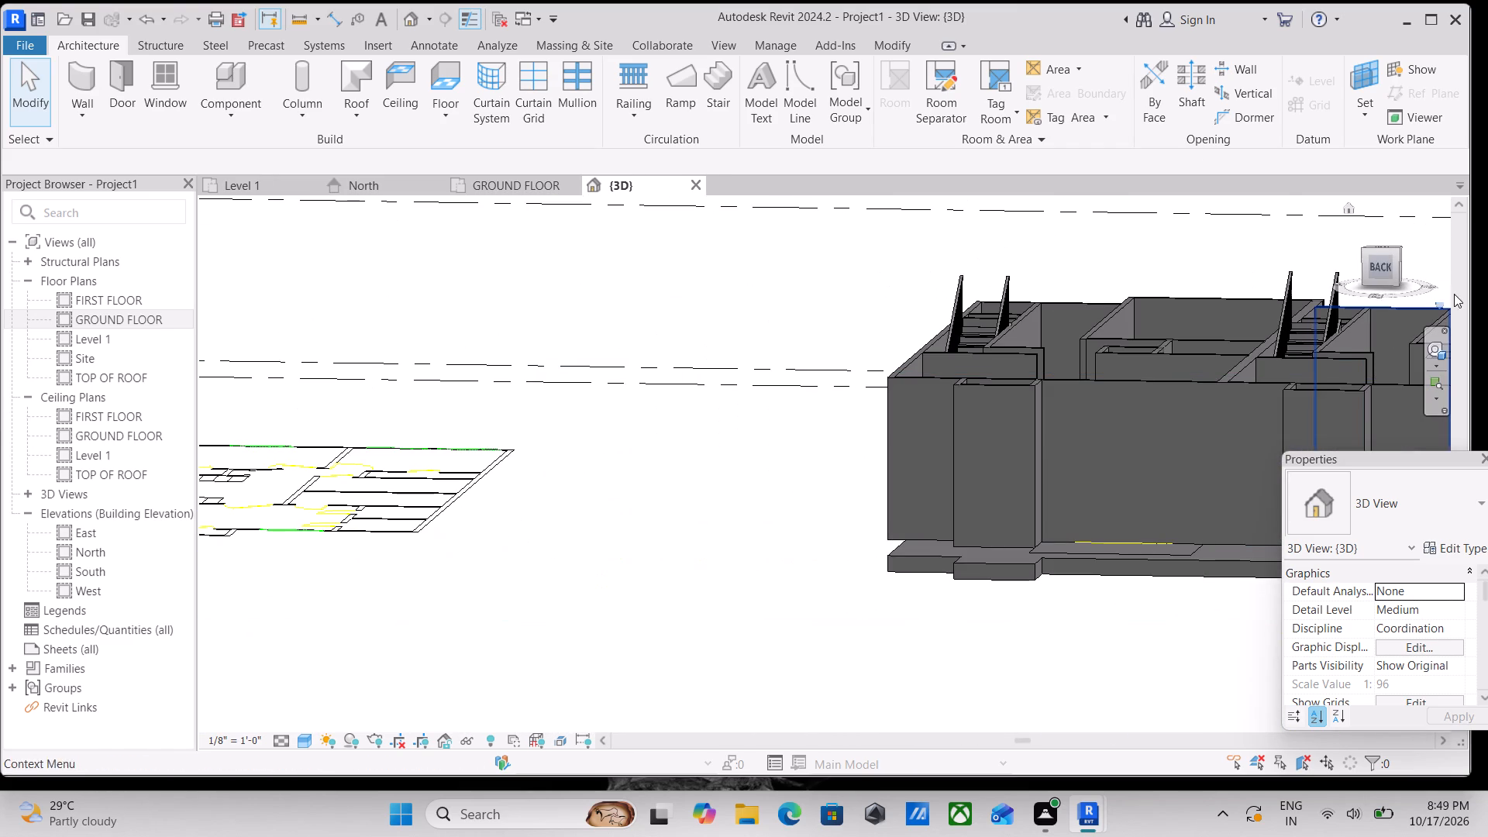
pyautogui.click(1383, 268)
pyautogui.scroll(6, 1069, 409)
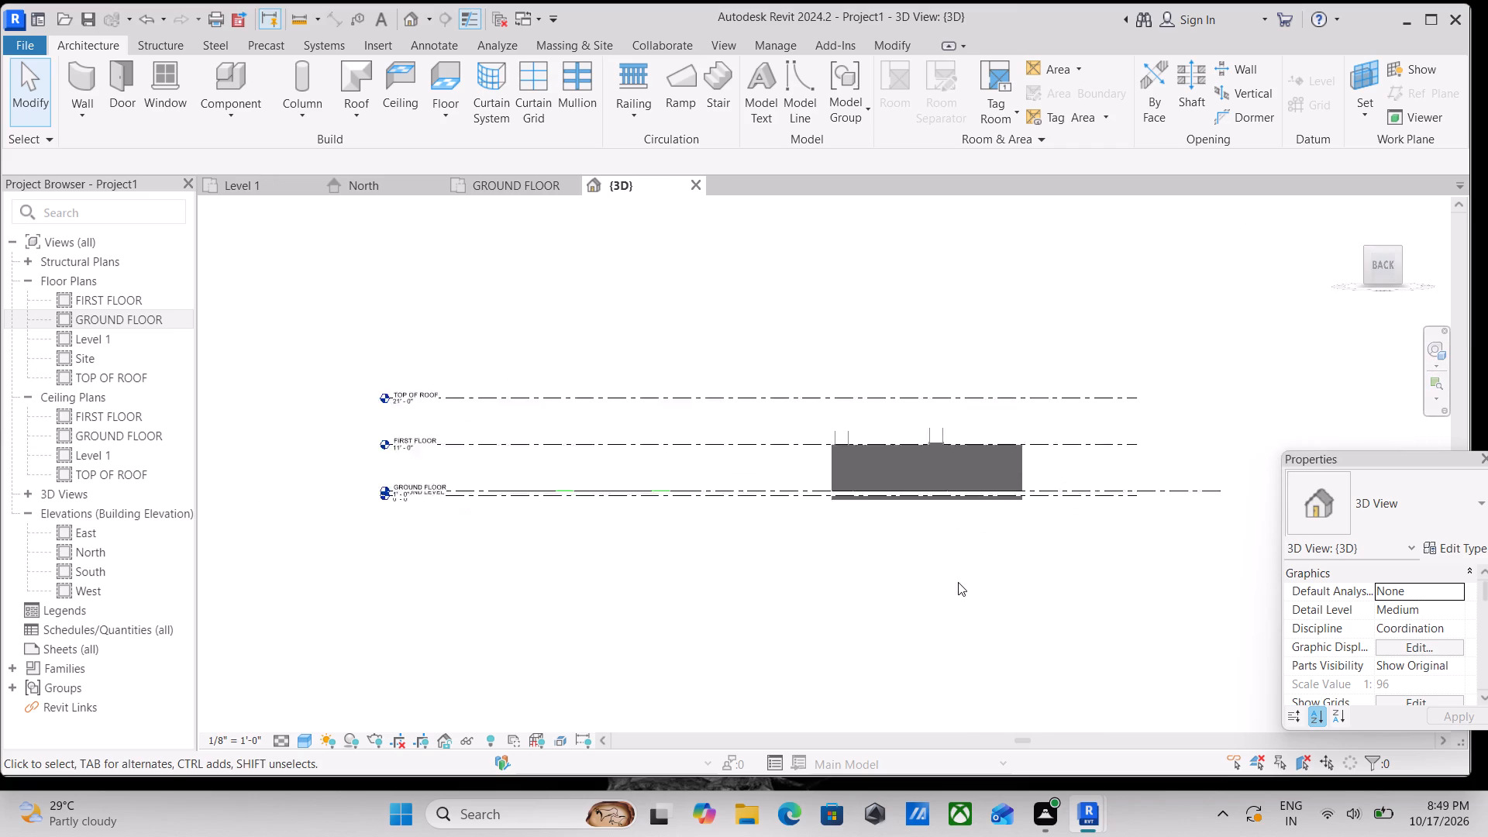
pyautogui.scroll(6, 958, 582)
pyautogui.click(859, 392)
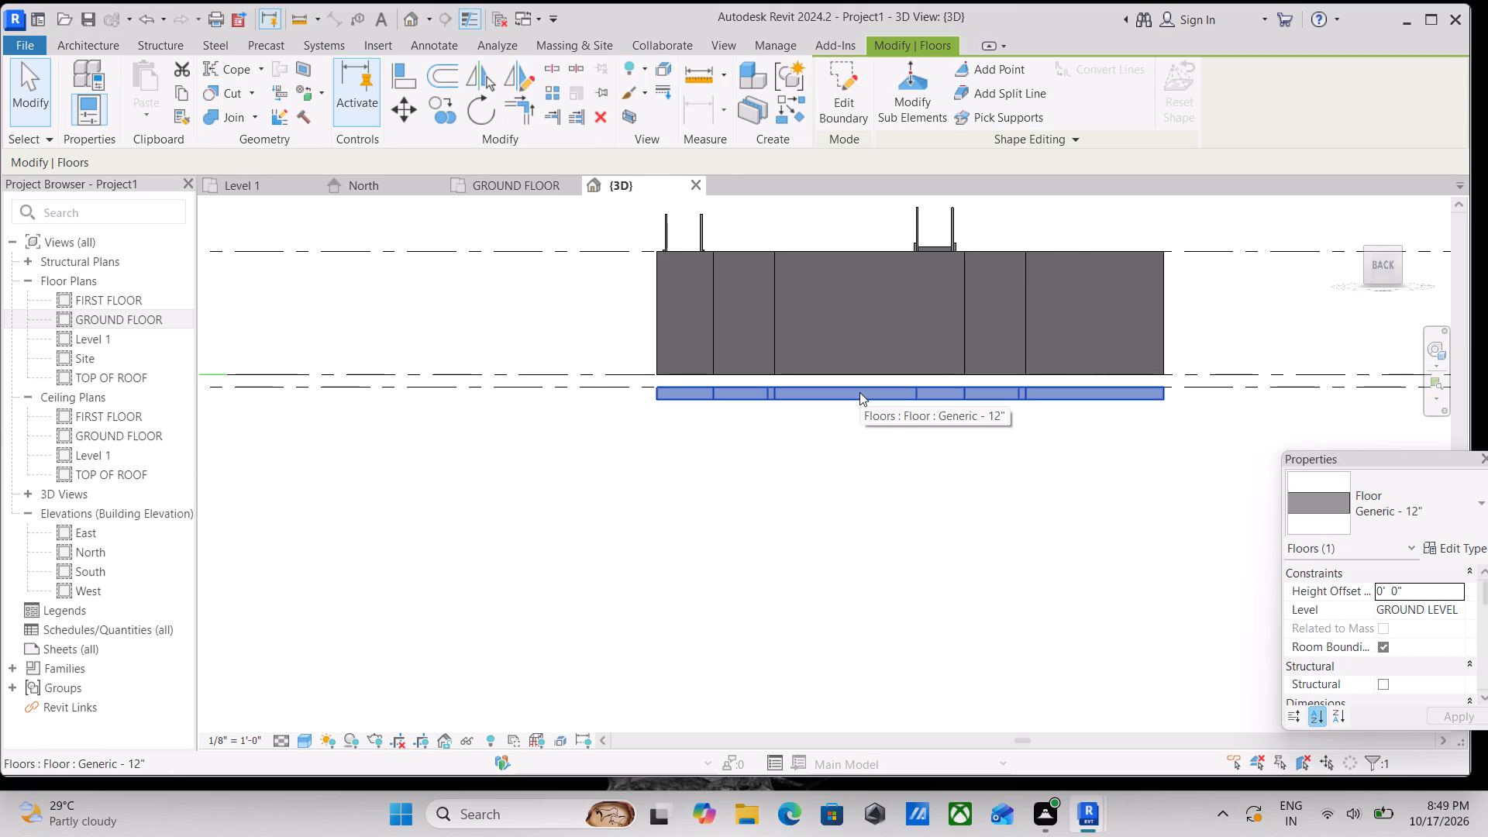
pyautogui.click(1459, 612)
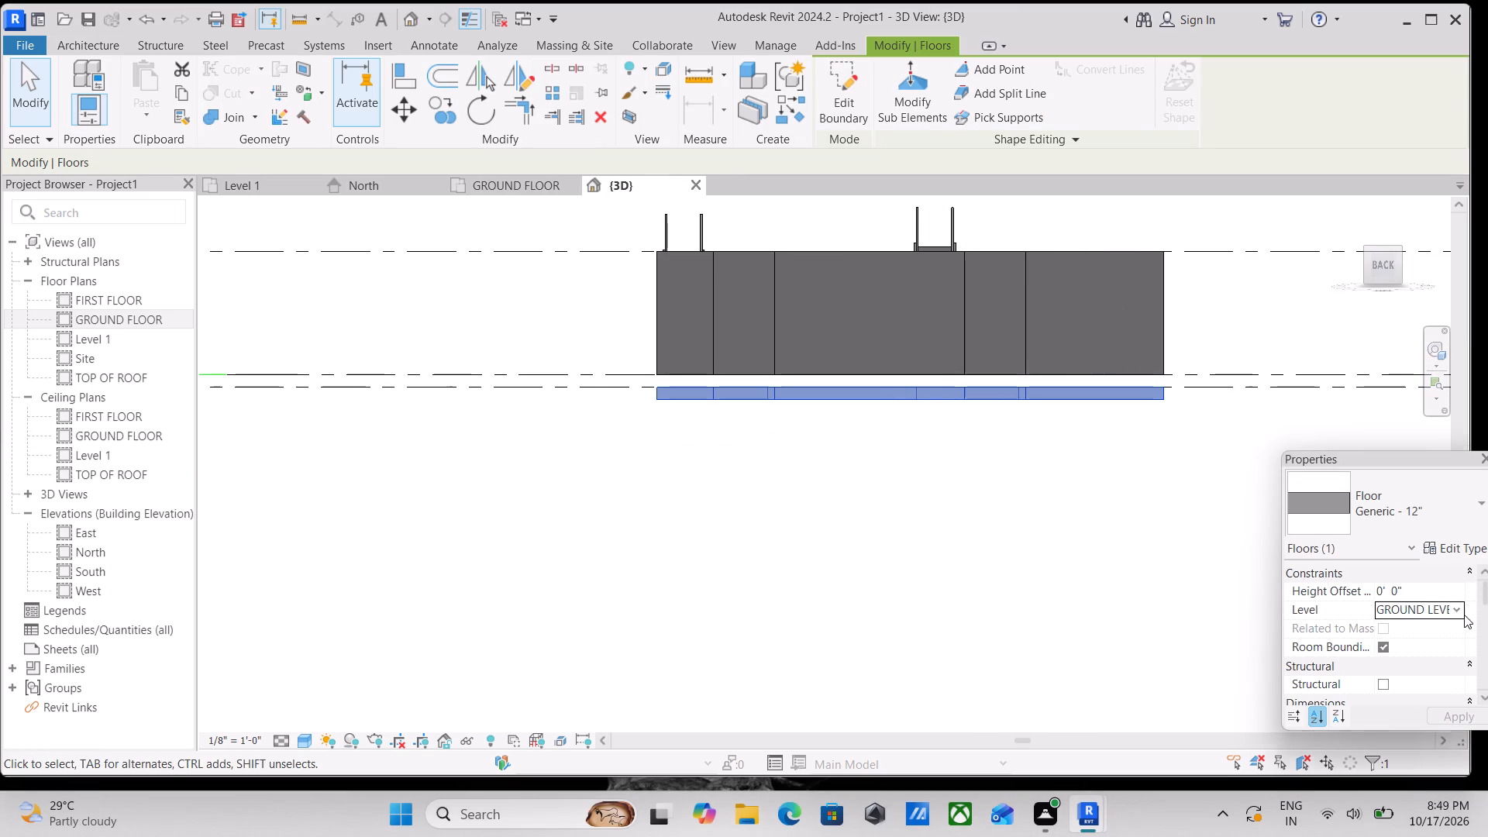
pyautogui.click(1462, 613)
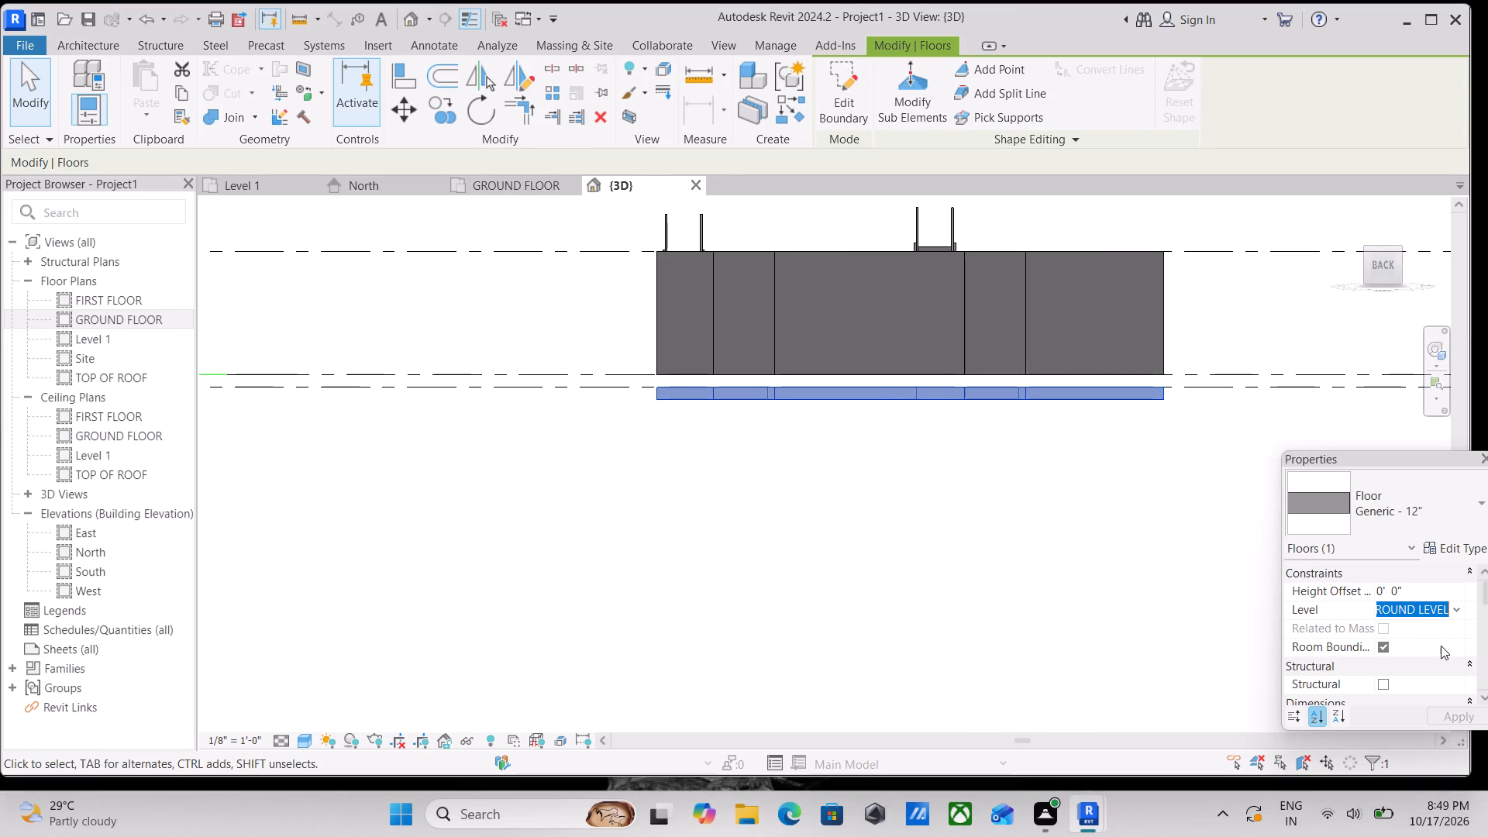
pyautogui.click(1441, 646)
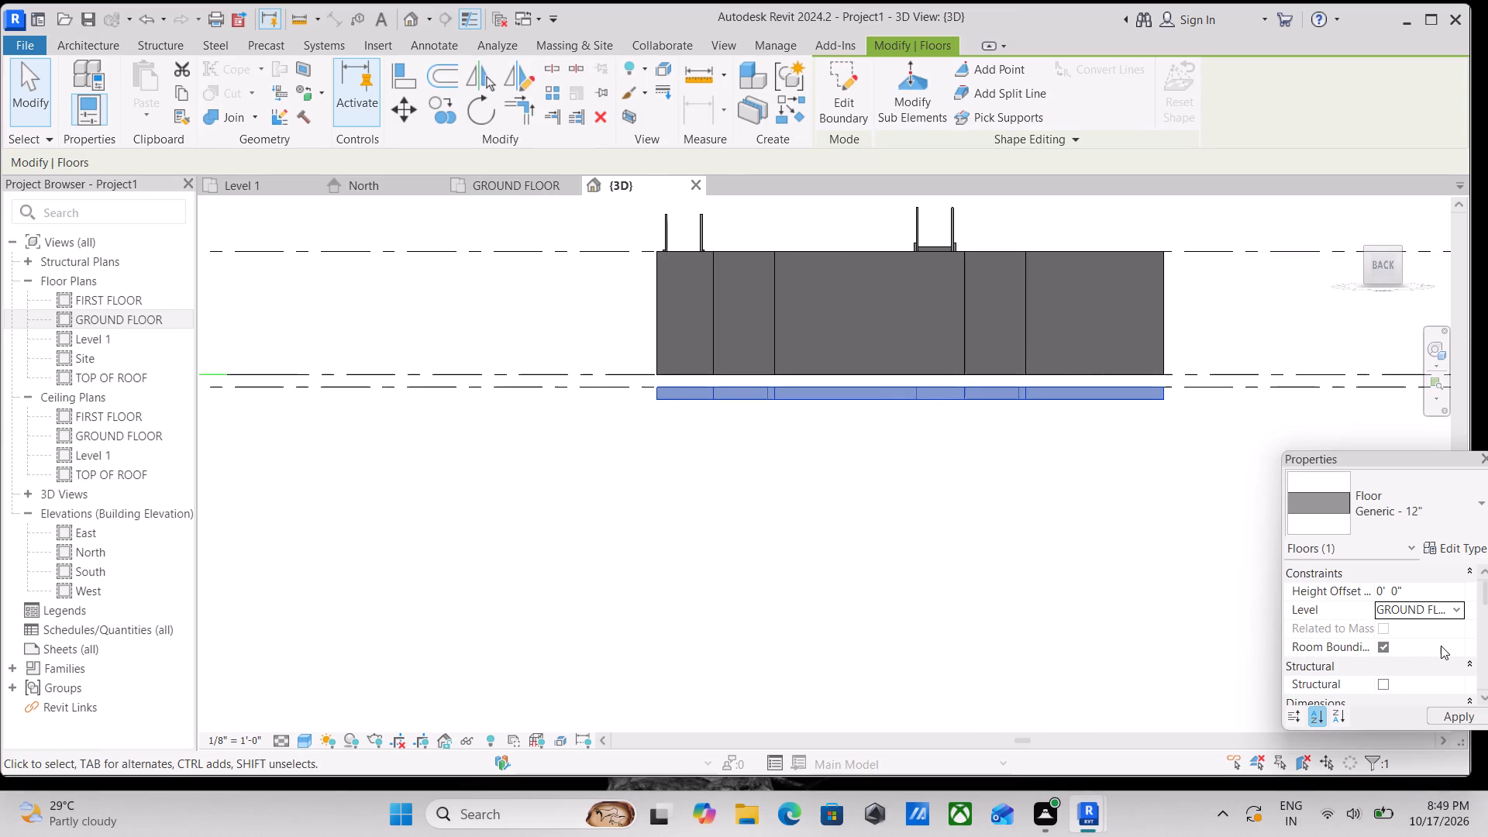
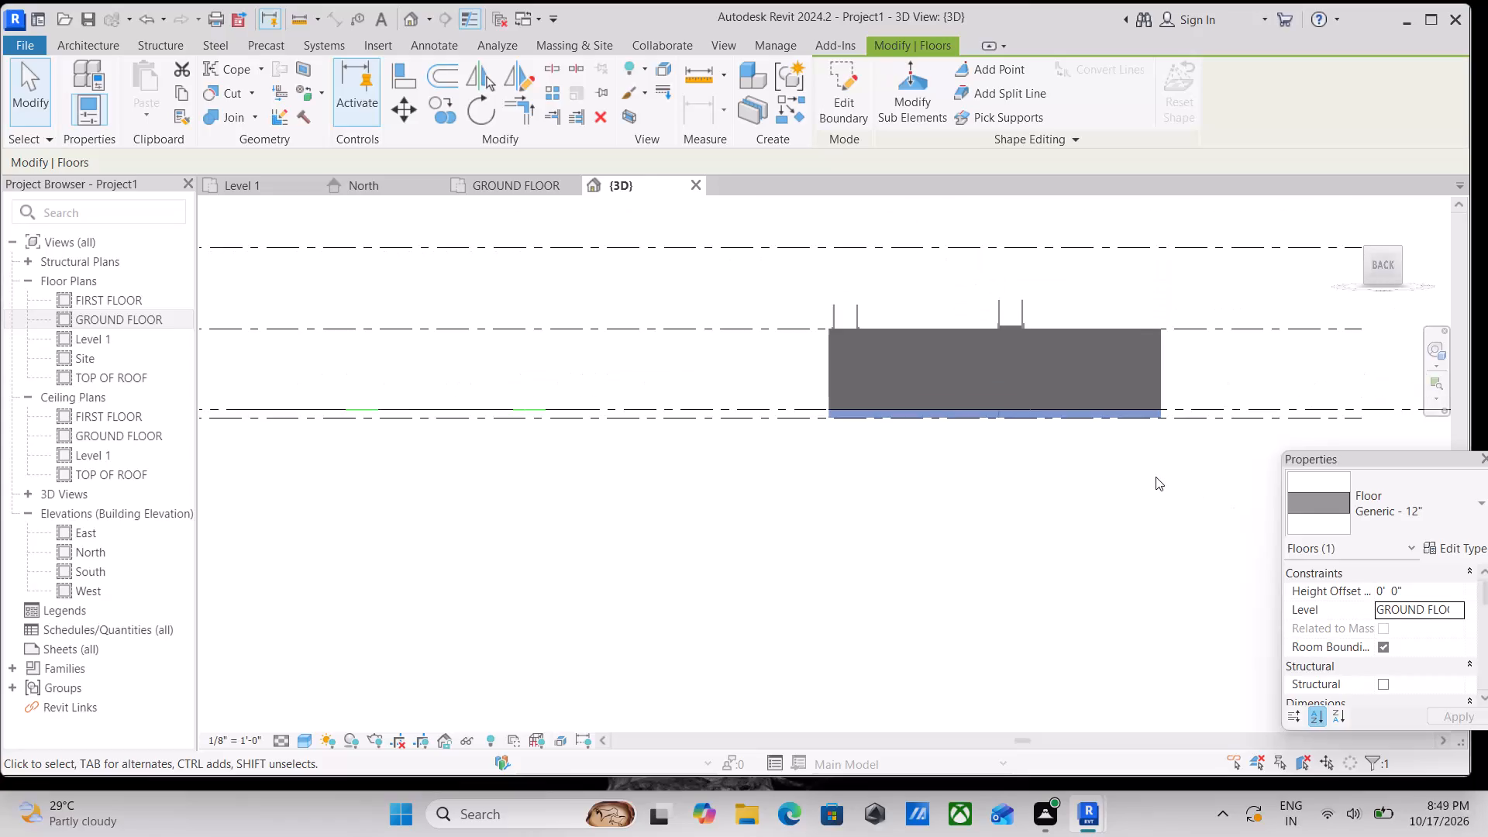
# Deselect the floor and examine the whole building and the flat drawing beside it from several sides in 3D.
pyautogui.scroll(-2, 1156, 477)
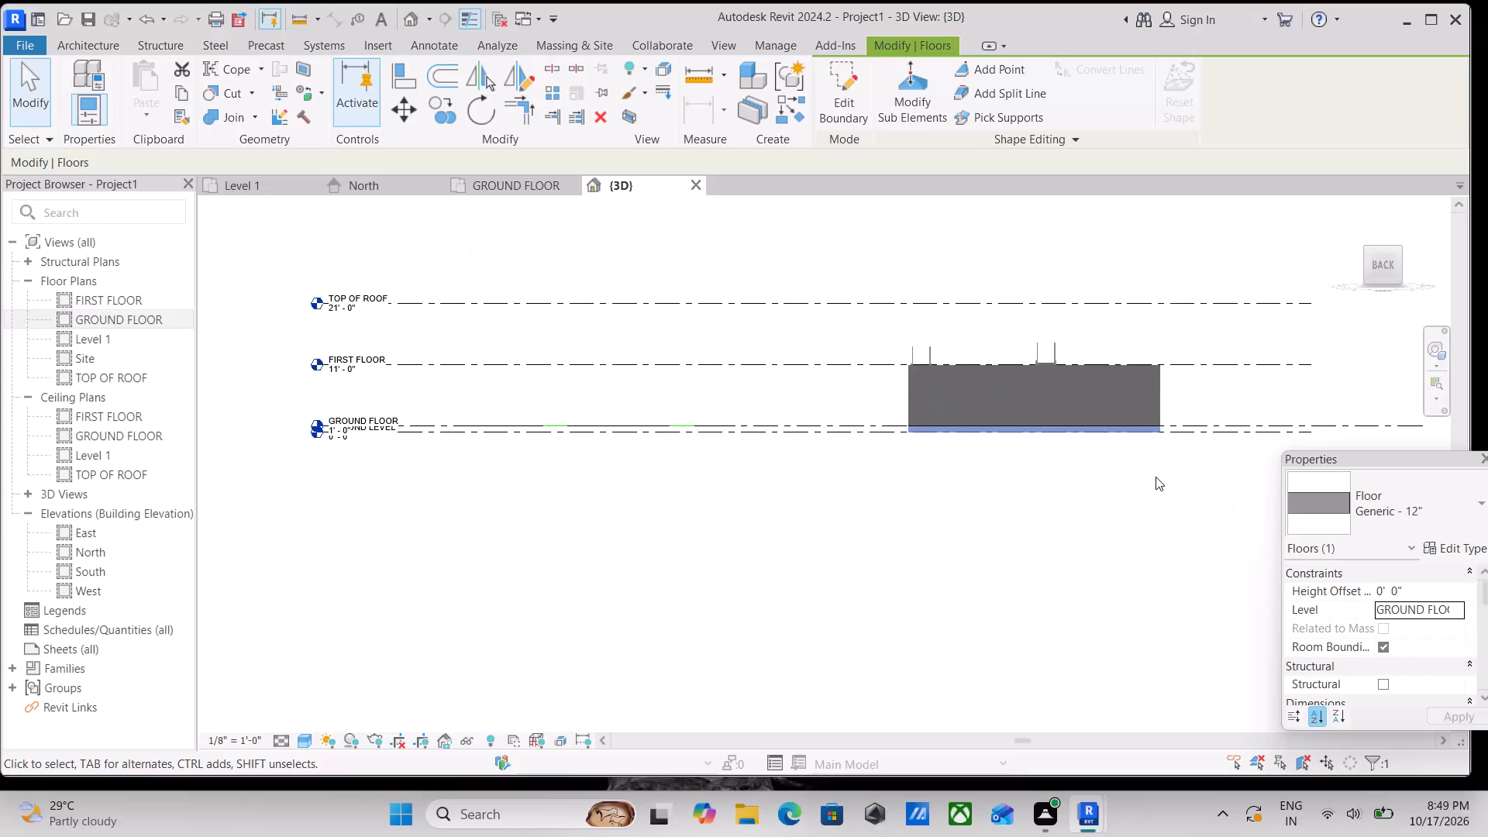
pyautogui.press('Escape')
pyautogui.scroll(-2, 1143, 452)
pyautogui.keyDown('shift'); pyautogui.moveTo(1007, 406); pyautogui.dragTo(1233, 578, button='middle'); pyautogui.keyUp('shift')
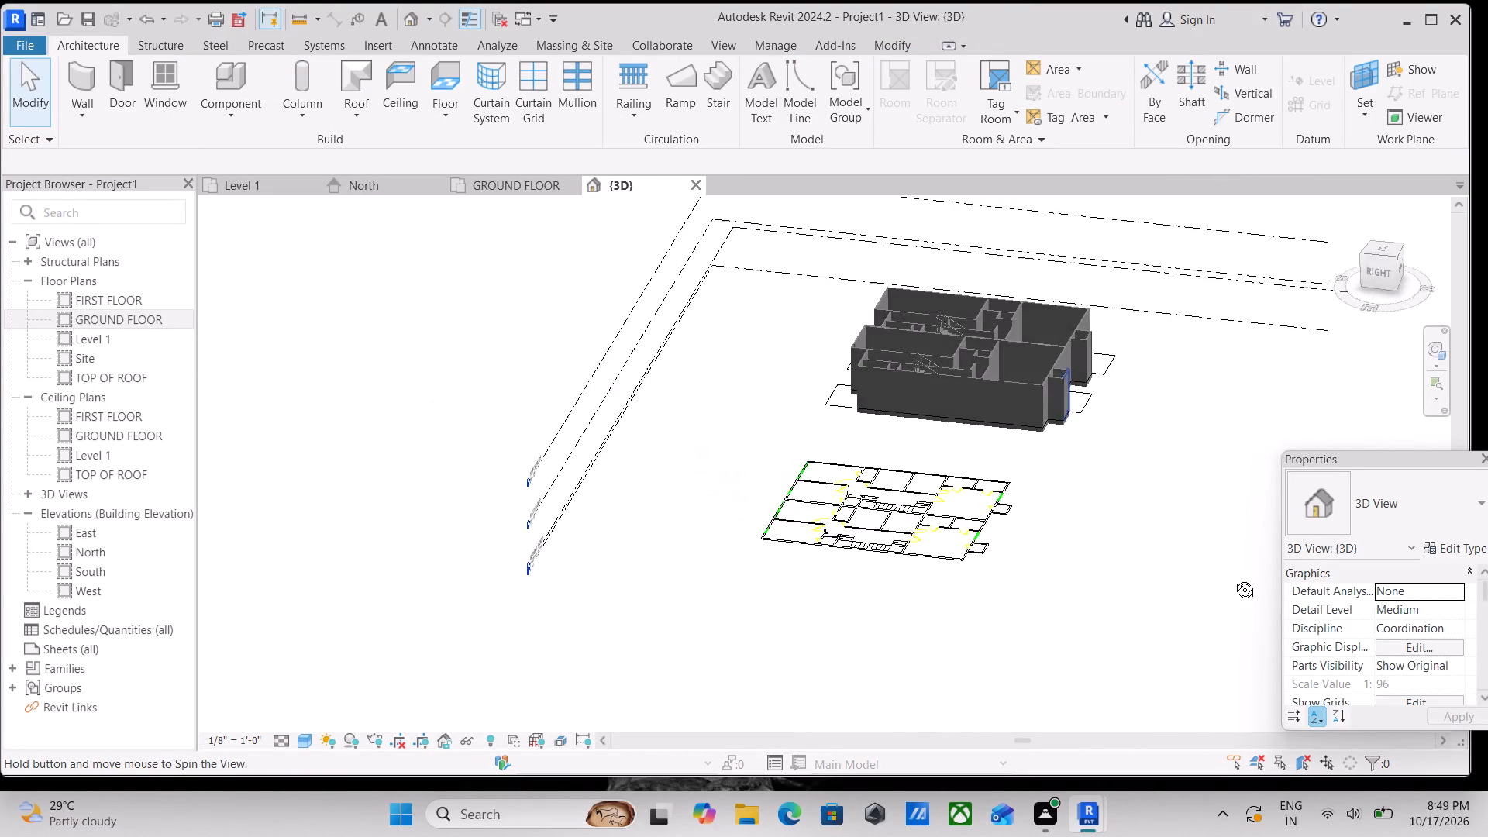
pyautogui.keyDown('shift'); pyautogui.moveTo(1233, 578); pyautogui.dragTo(898, 546, button='middle'); pyautogui.keyUp('shift')
pyautogui.keyDown('shift'); pyautogui.moveTo(1021, 465); pyautogui.dragTo(1252, 396, button='middle'); pyautogui.keyUp('shift')
pyautogui.keyDown('shift'); pyautogui.moveTo(1016, 380); pyautogui.dragTo(866, 470, button='middle'); pyautogui.keyUp('shift')
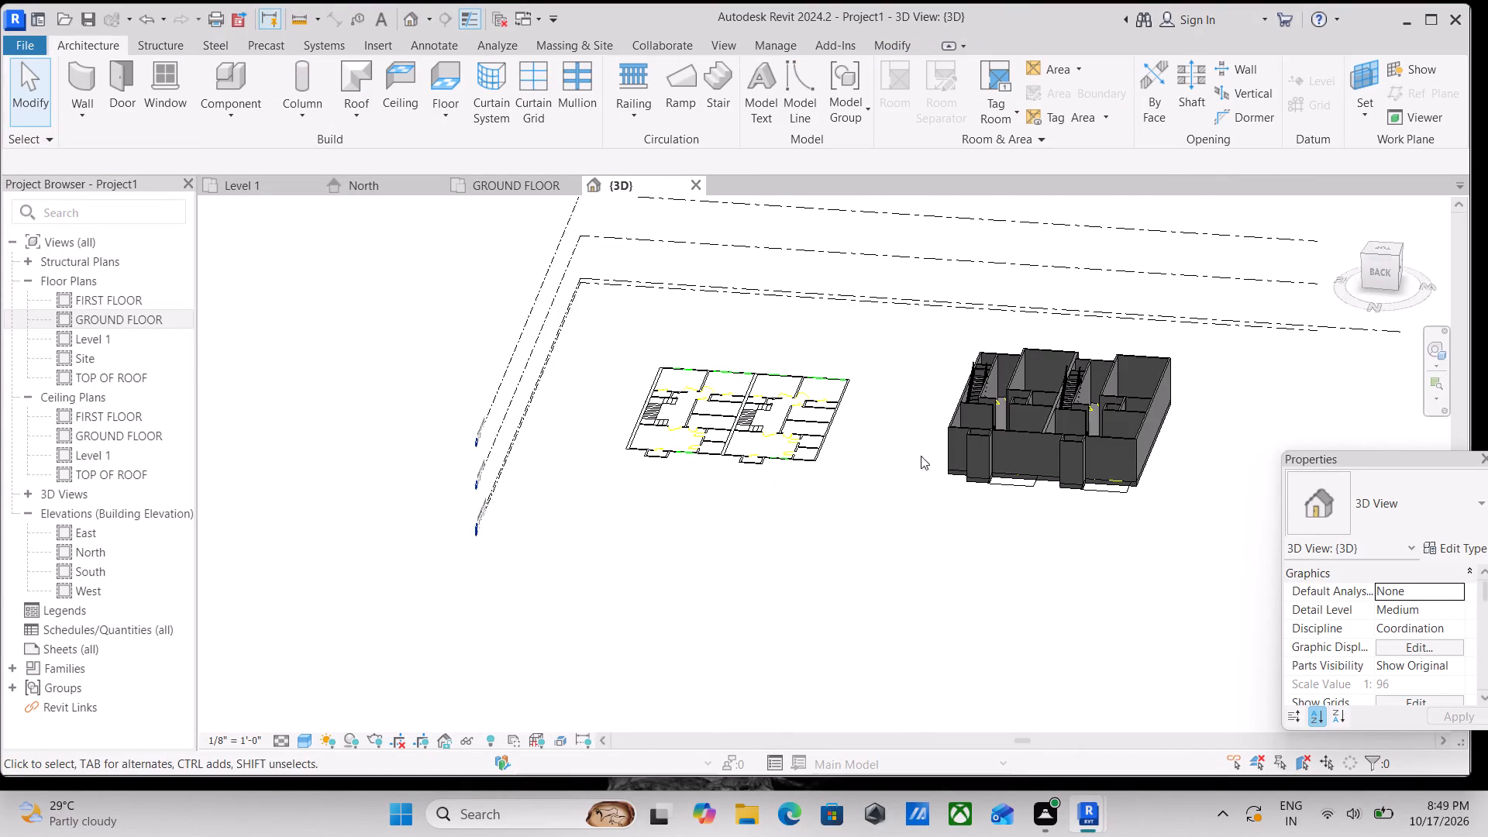
pyautogui.keyDown('shift'); pyautogui.moveTo(1029, 439); pyautogui.dragTo(1081, 695, button='middle'); pyautogui.keyUp('shift')
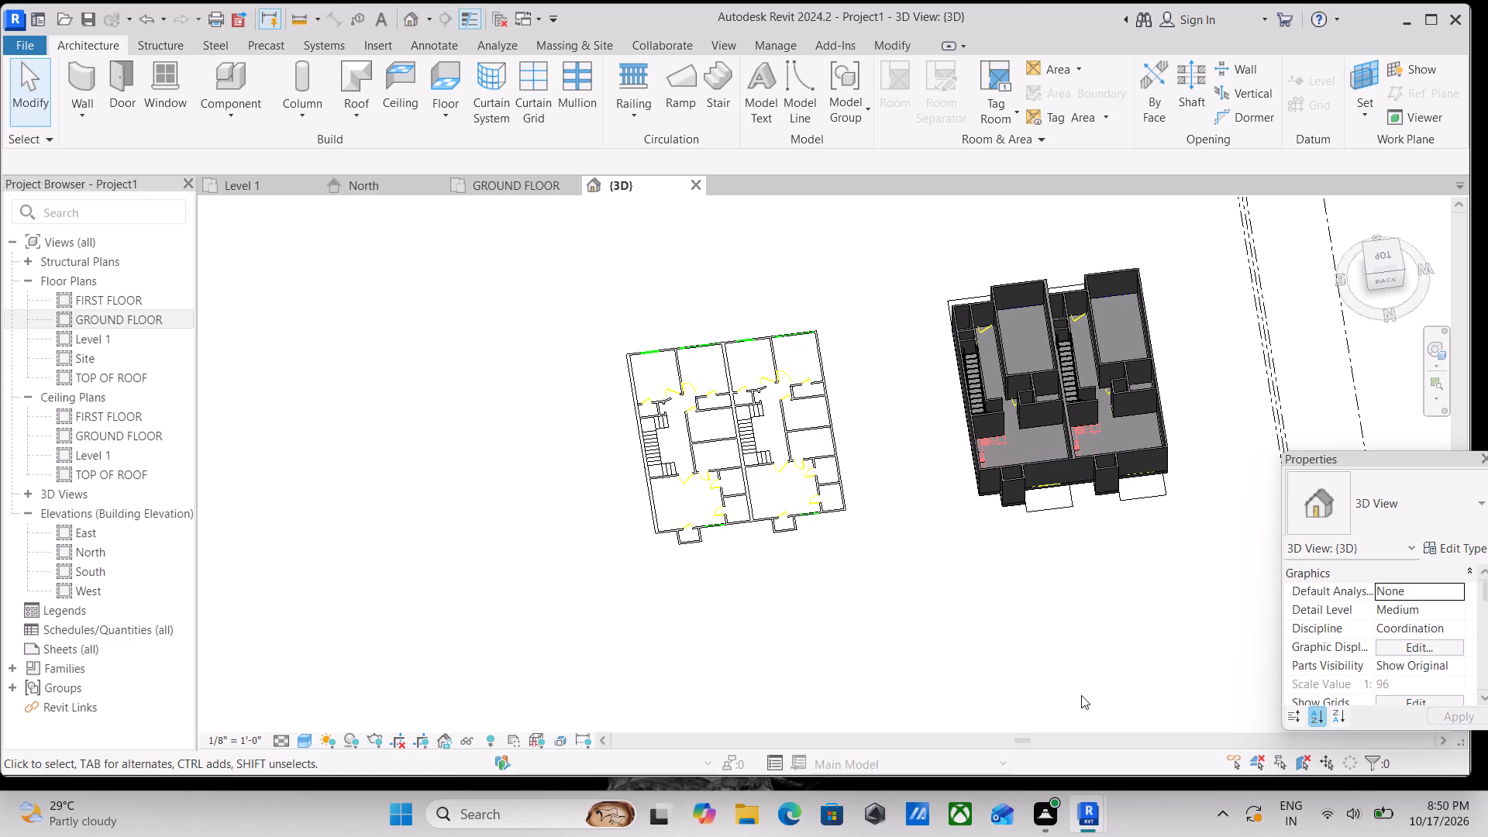
pyautogui.scroll(1, 1069, 686)
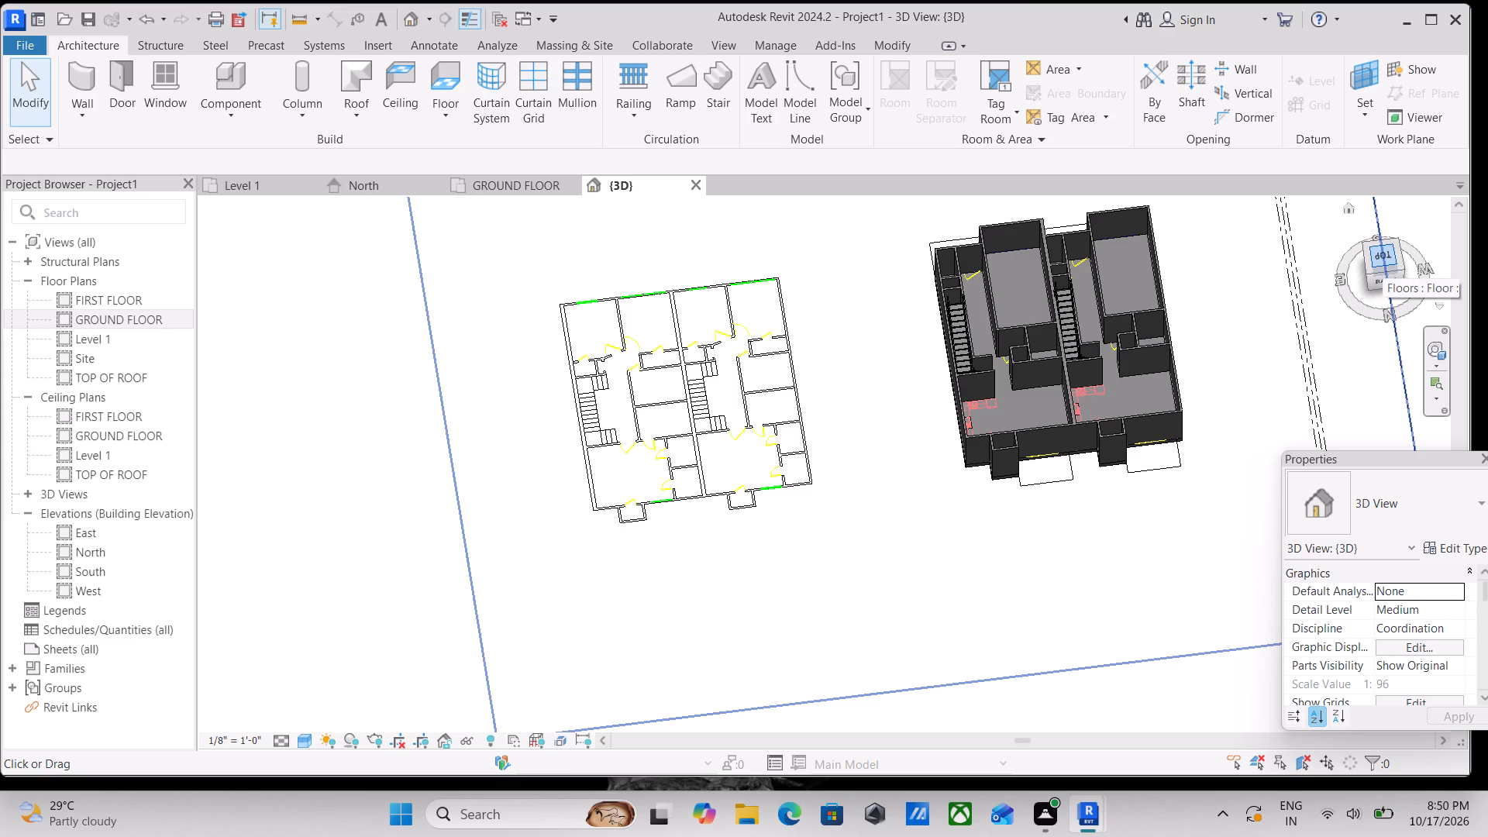
pyautogui.scroll(-2, 1059, 324)
pyautogui.scroll(5, 1037, 346)
pyautogui.scroll(-3, 1033, 403)
pyautogui.keyDown('shift'); pyautogui.moveTo(1028, 412); pyautogui.dragTo(1029, 403, button='middle'); pyautogui.keyUp('shift')
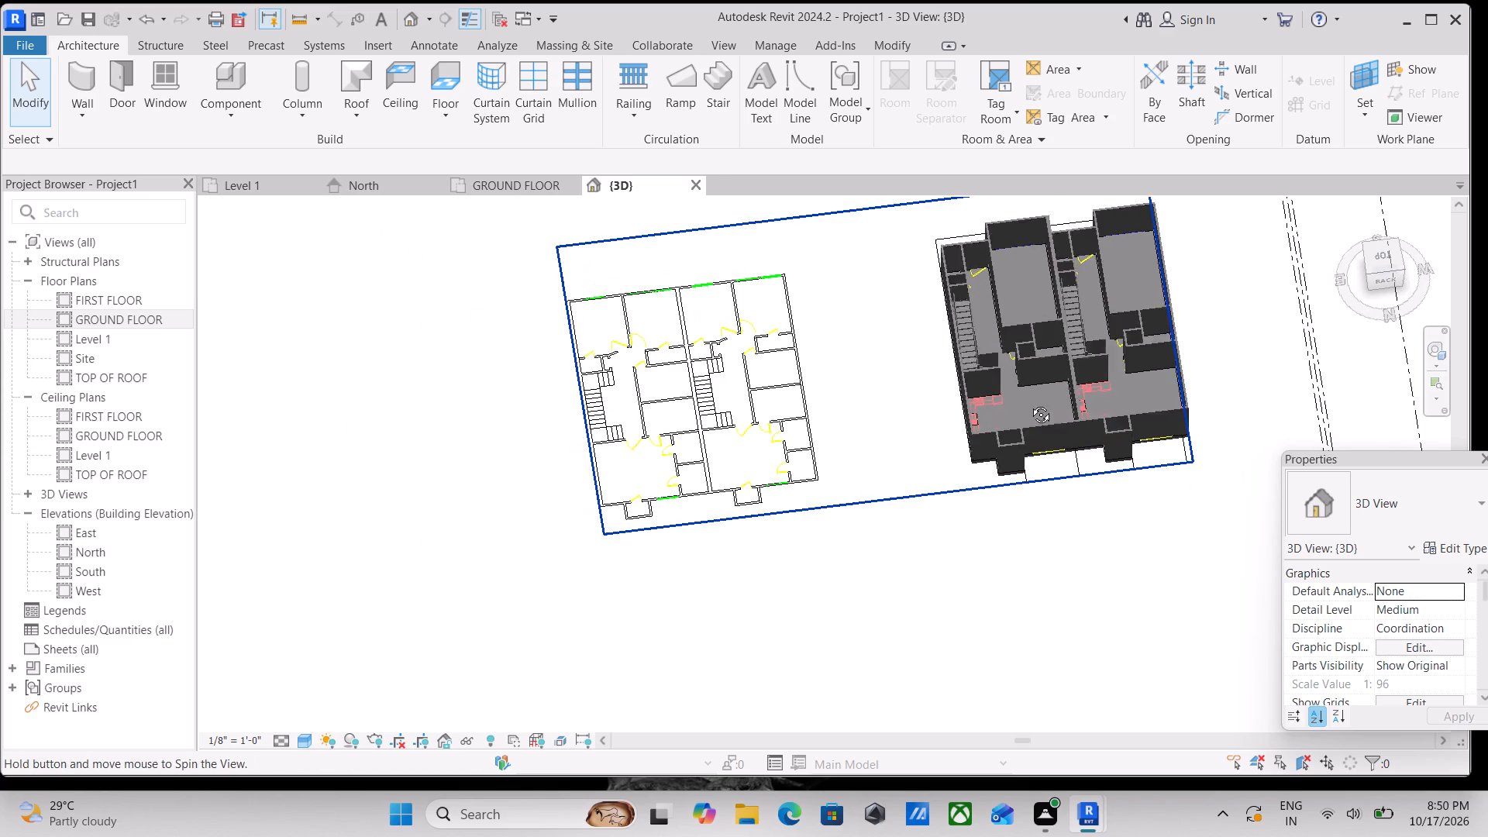
pyautogui.keyDown('shift'); pyautogui.moveTo(1029, 403); pyautogui.dragTo(1228, 222, button='middle'); pyautogui.keyUp('shift')
pyautogui.keyDown('shift'); pyautogui.moveTo(1028, 333); pyautogui.dragTo(1253, 397, button='middle'); pyautogui.keyUp('shift')
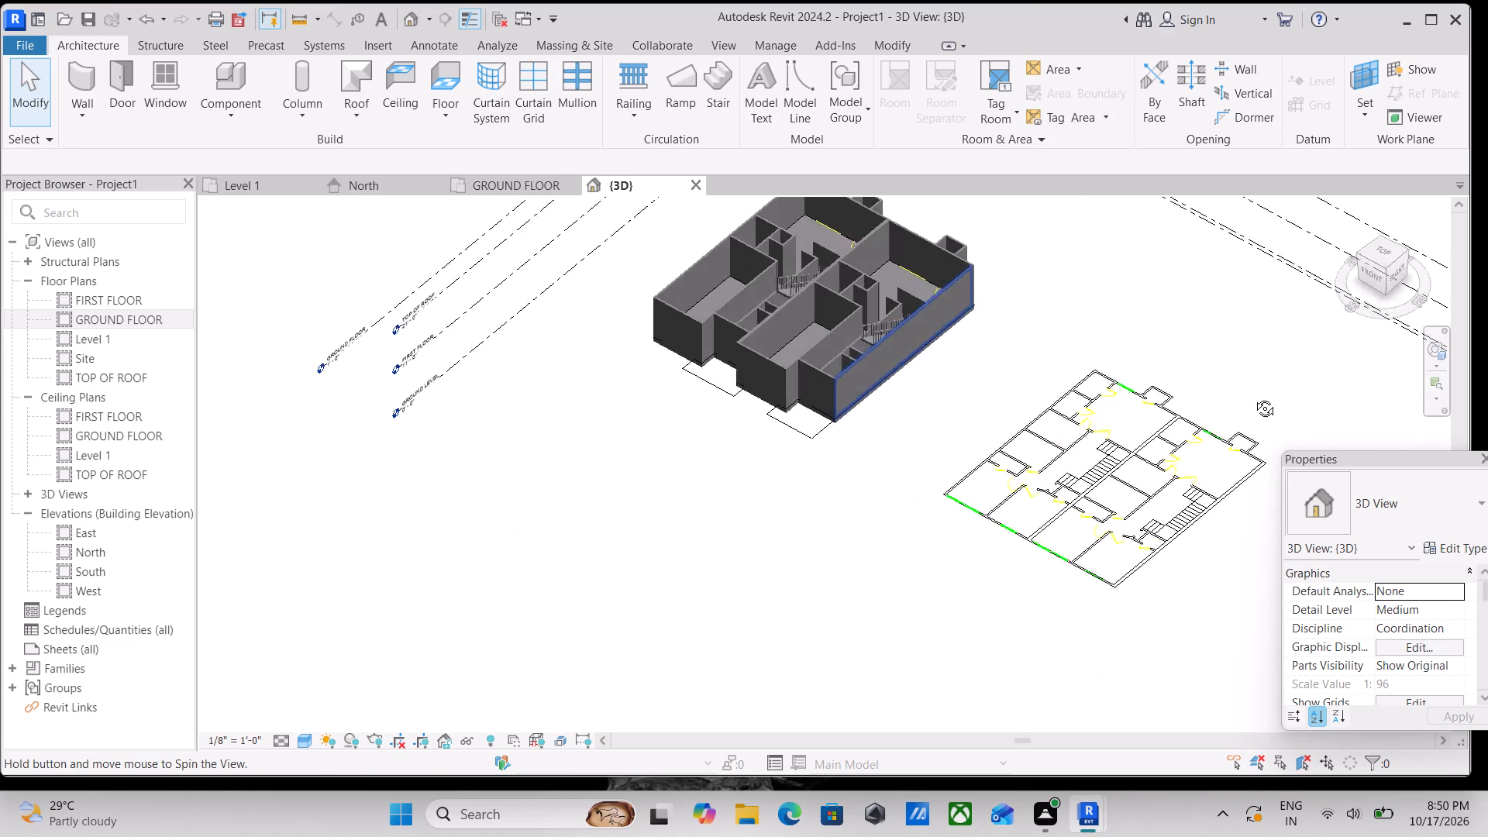
pyautogui.keyDown('shift'); pyautogui.moveTo(1253, 397); pyautogui.dragTo(1415, 385, button='middle'); pyautogui.keyUp('shift')
pyautogui.keyDown('shift'); pyautogui.moveTo(941, 377); pyautogui.dragTo(913, 375, button='middle'); pyautogui.keyUp('shift')
# Examine the interior walls, garage rooms and front porch recesses of both units from the front and above.
pyautogui.scroll(3, 830, 351)
pyautogui.moveTo(796, 358); pyautogui.dragTo(1045, 422, button='middle')
pyautogui.scroll(3, 890, 460)
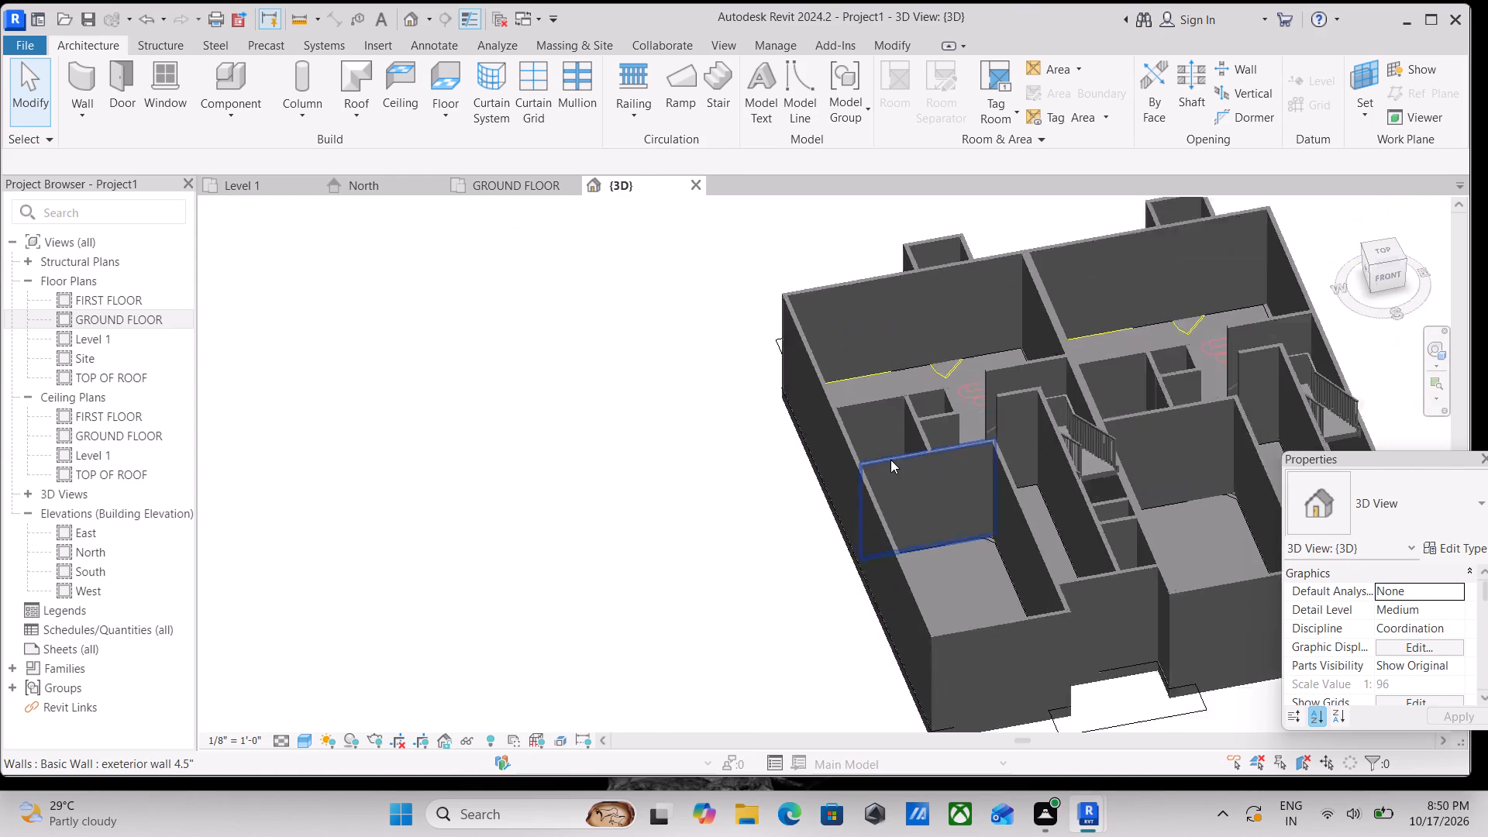
pyautogui.scroll(1, 890, 460)
pyautogui.scroll(-2, 997, 459)
pyautogui.moveTo(997, 451); pyautogui.dragTo(1003, 423, button='middle')
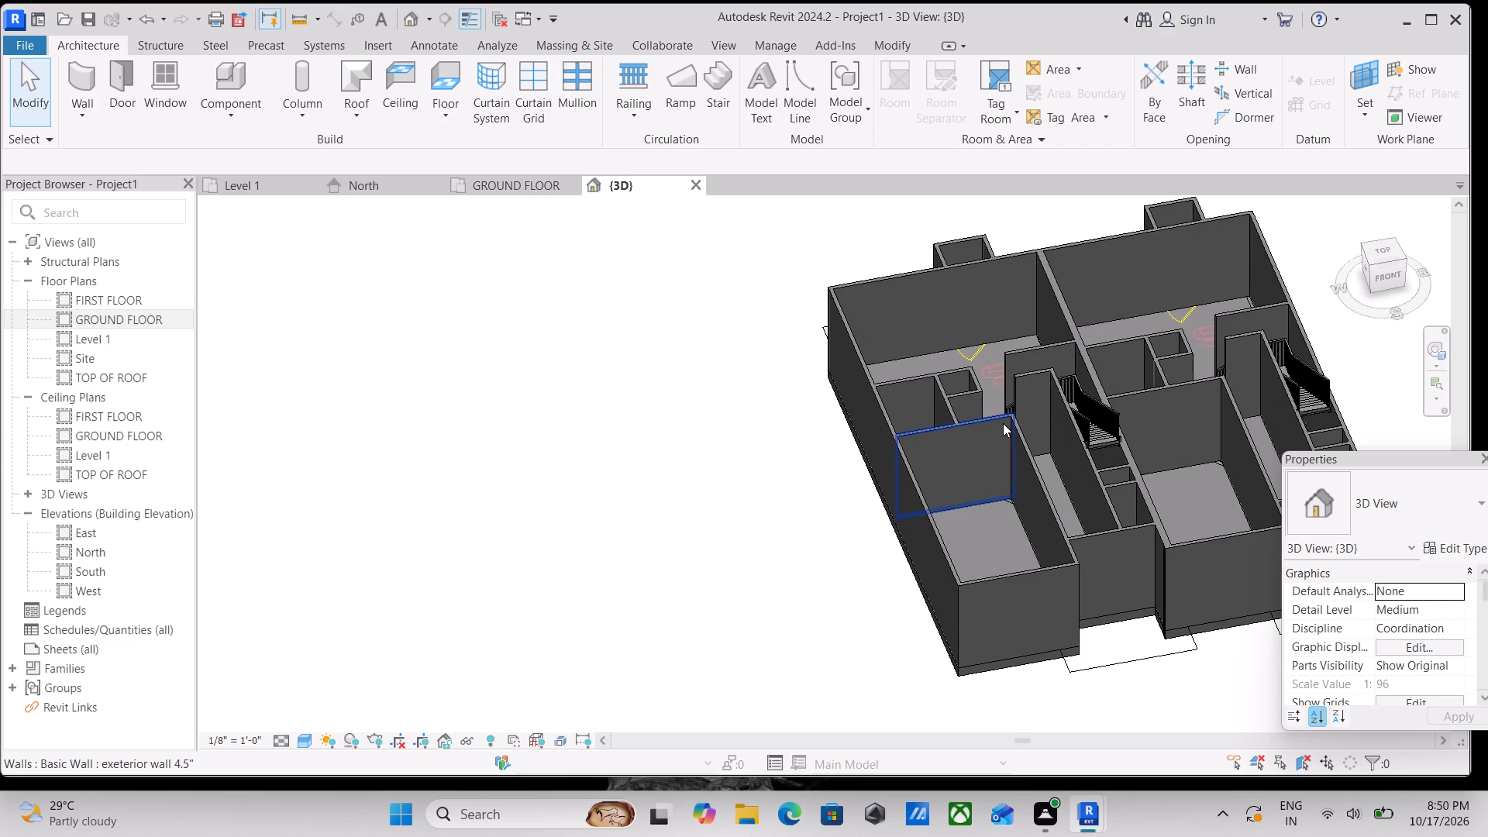
pyautogui.scroll(3, 1116, 479)
pyautogui.scroll(-5, 1111, 511)
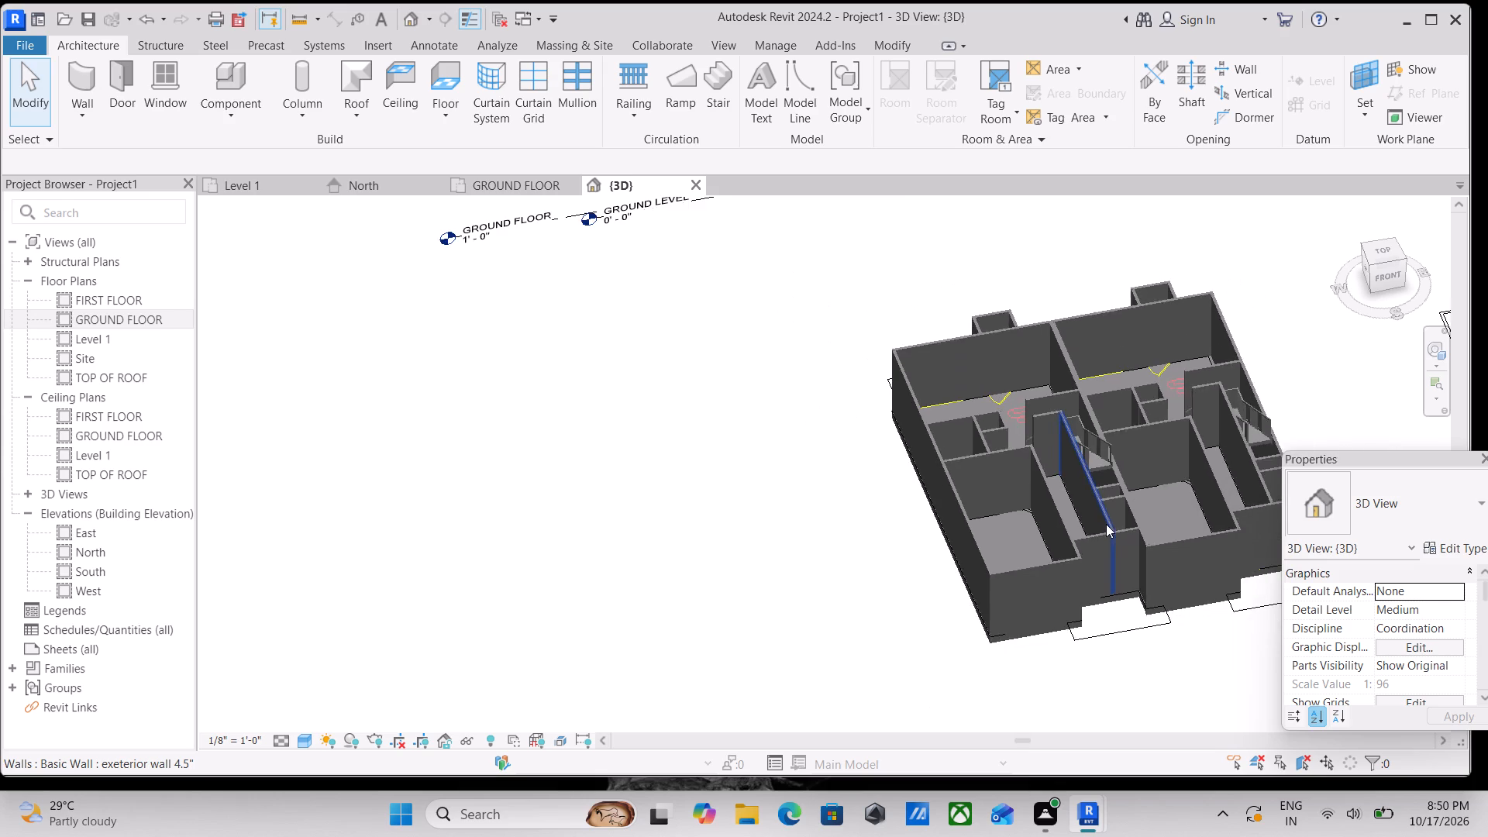
pyautogui.keyDown('shift'); pyautogui.moveTo(1106, 521); pyautogui.dragTo(976, 553, button='middle'); pyautogui.keyUp('shift')
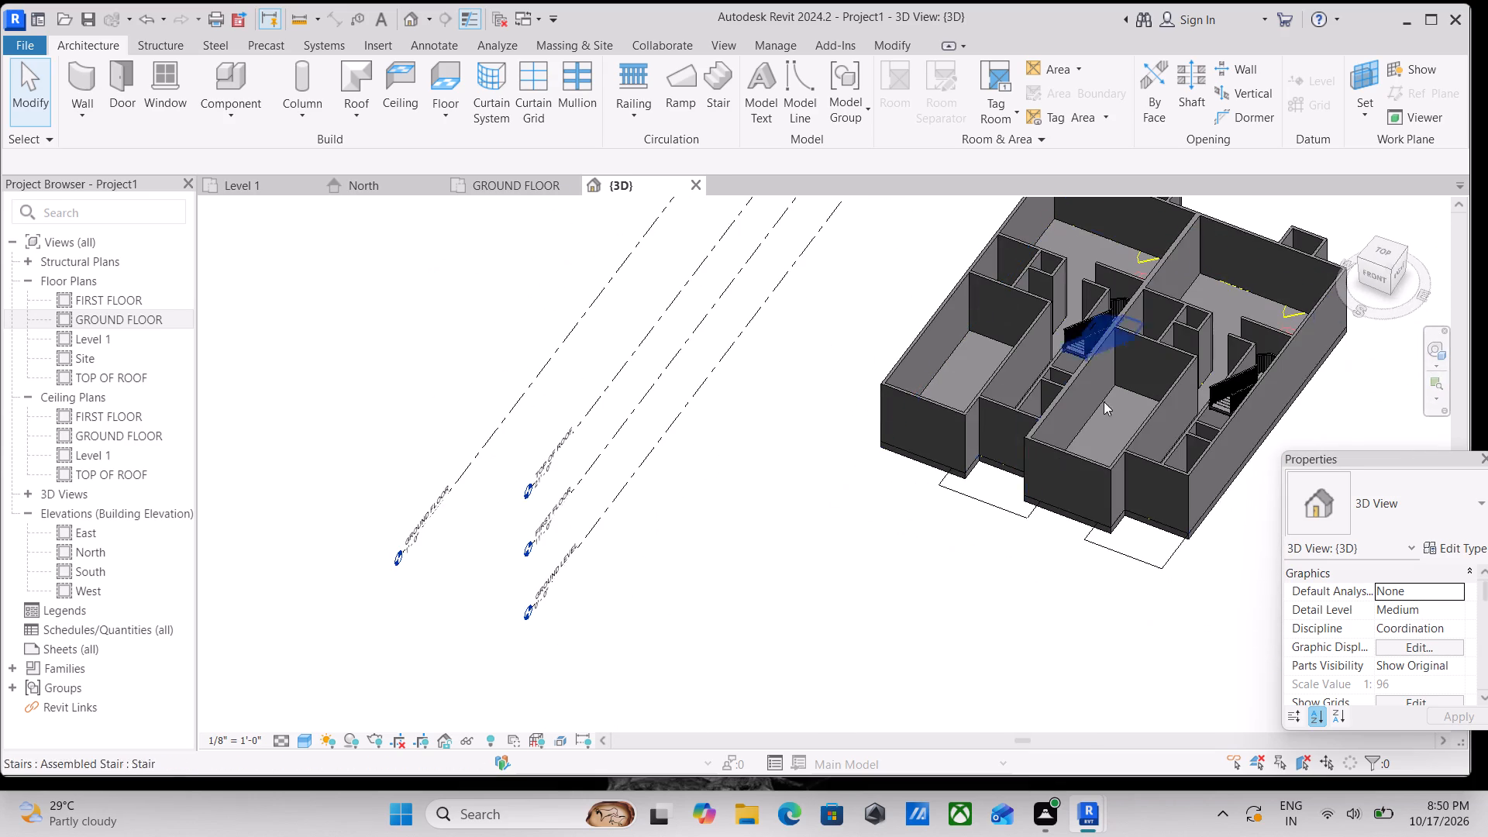
pyautogui.keyDown('shift'); pyautogui.moveTo(1138, 469); pyautogui.dragTo(1187, 529, button='middle'); pyautogui.keyUp('shift')
pyautogui.scroll(3, 1059, 522)
pyautogui.scroll(3, 996, 527)
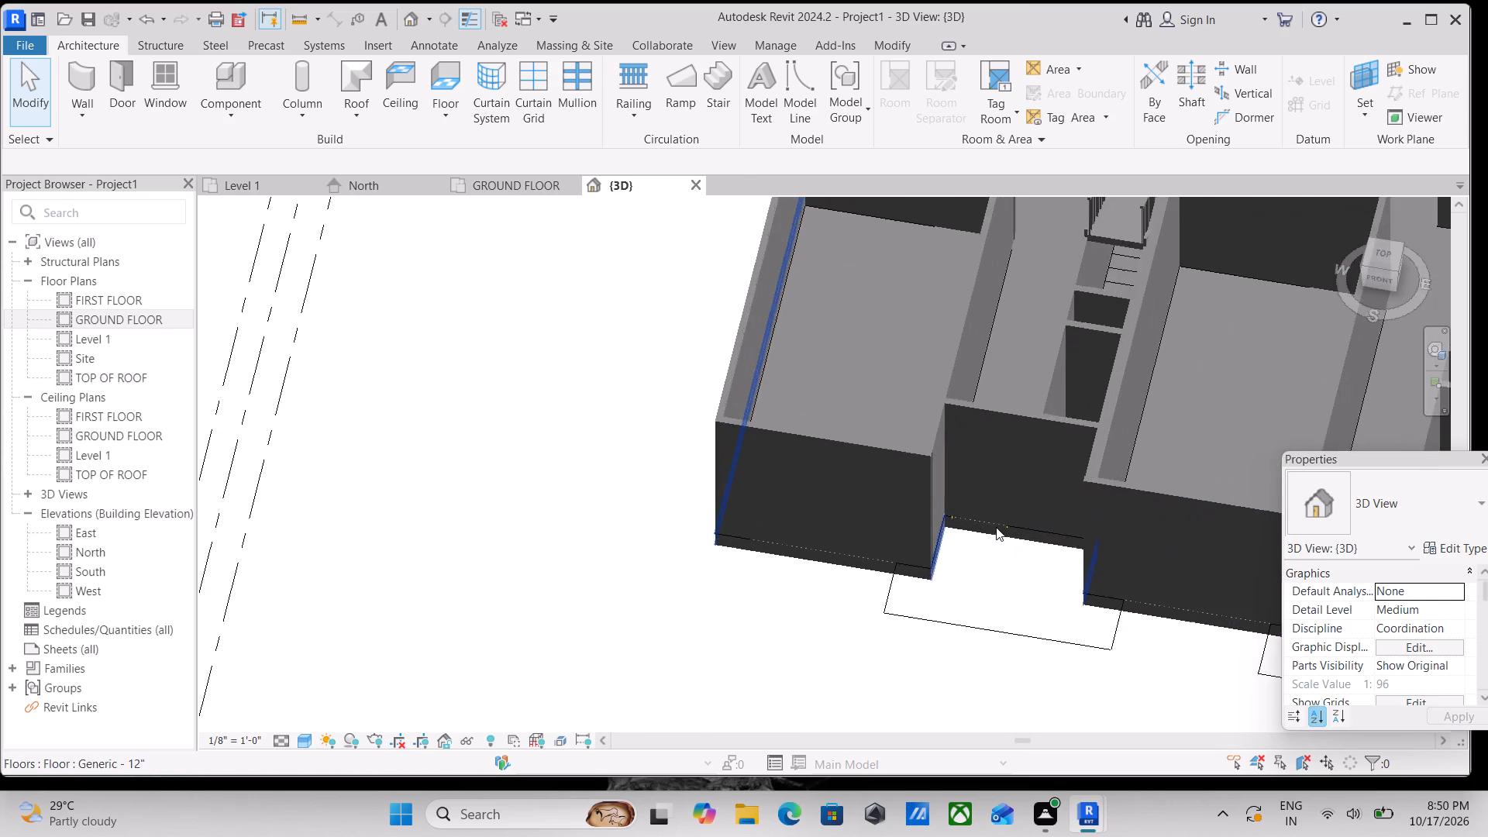
pyautogui.scroll(-2, 998, 508)
pyautogui.keyDown('shift'); pyautogui.moveTo(1001, 508); pyautogui.dragTo(1030, 617, button='middle'); pyautogui.keyUp('shift')
pyautogui.scroll(-1, 1056, 563)
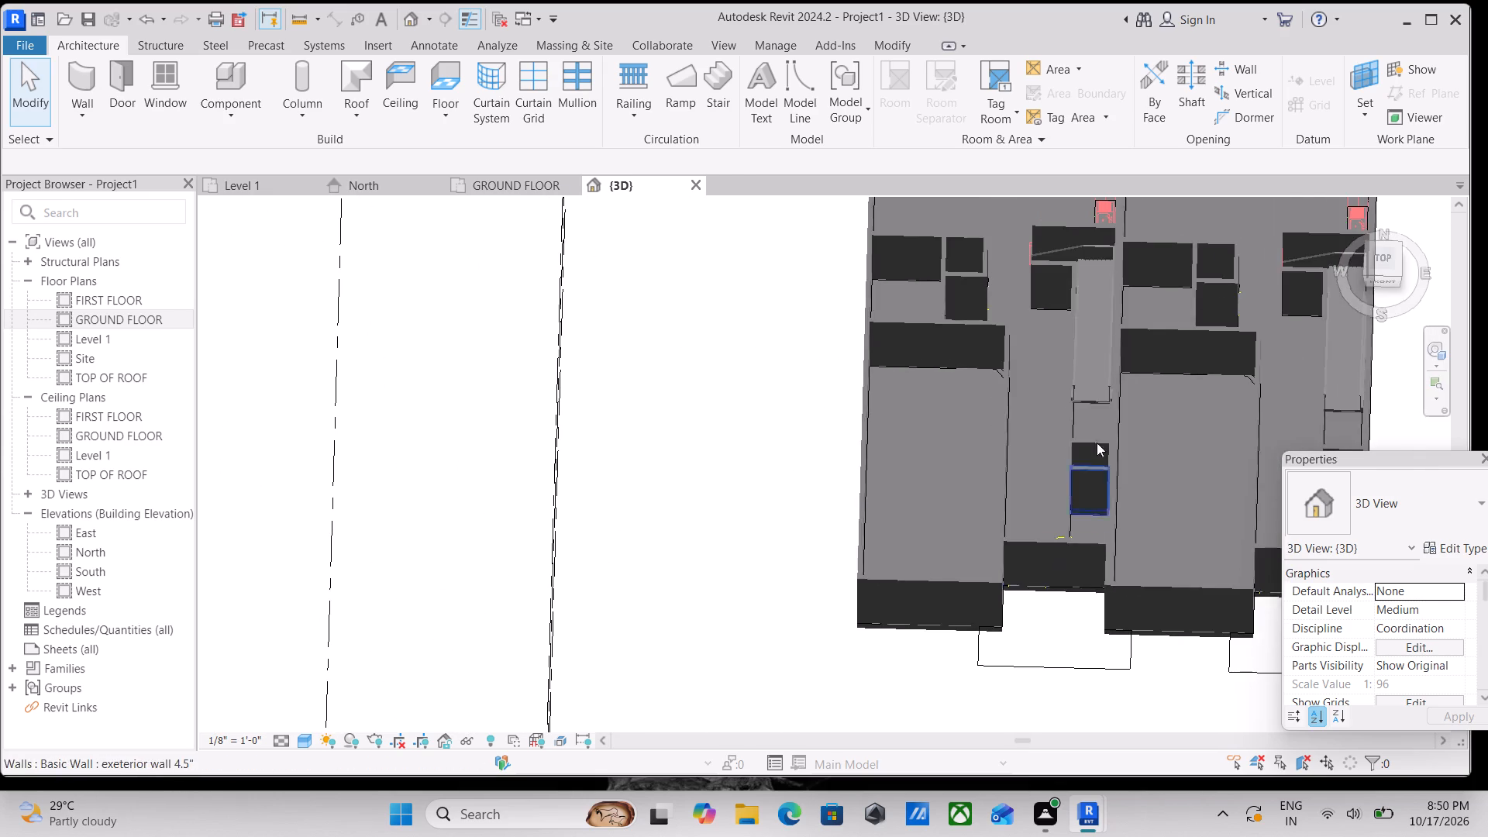
# Examine the staircases, kitchen layouts and partition walls of both units from the side and back.
pyautogui.keyDown('shift'); pyautogui.moveTo(1066, 476); pyautogui.dragTo(1251, 284, button='middle'); pyautogui.keyUp('shift')
pyautogui.moveTo(1193, 455); pyautogui.dragTo(847, 391, button='middle')
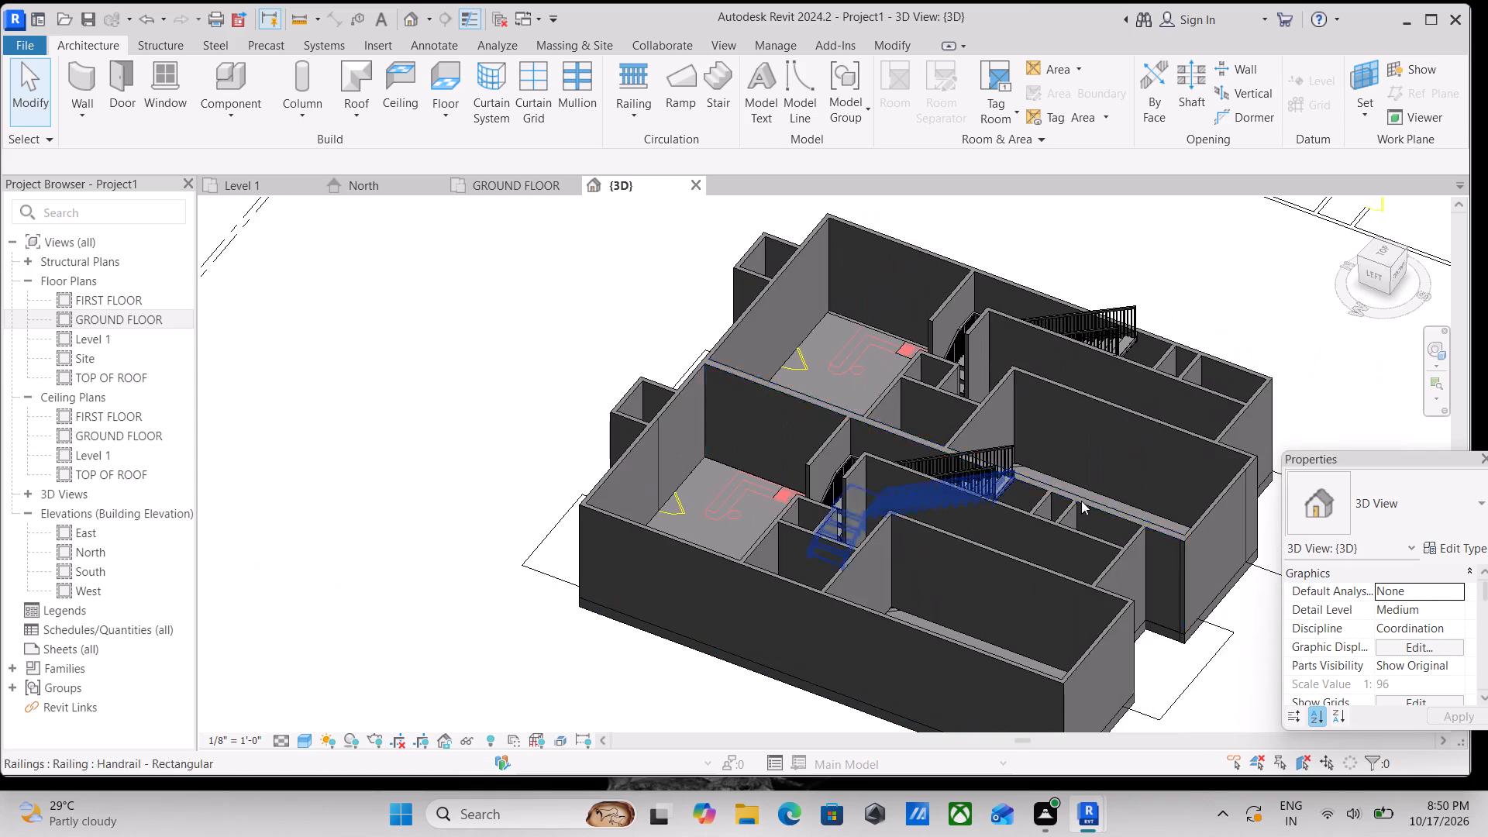
pyautogui.keyDown('shift'); pyautogui.moveTo(1101, 484); pyautogui.dragTo(1308, 392, button='middle'); pyautogui.keyUp('shift')
pyautogui.moveTo(1229, 388); pyautogui.dragTo(890, 401, button='middle')
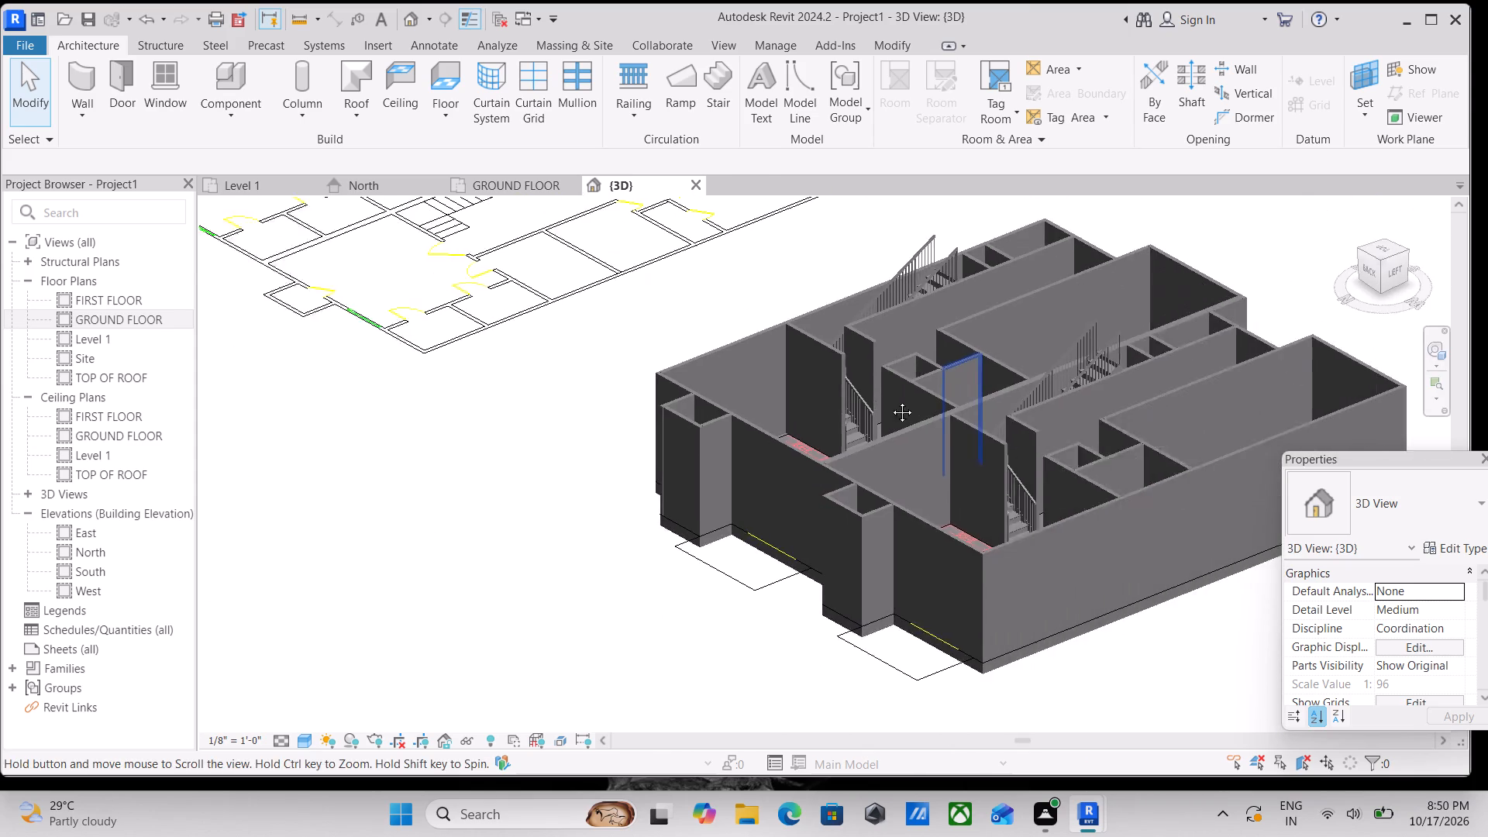
pyautogui.moveTo(890, 401); pyautogui.dragTo(877, 405, button='middle')
pyautogui.keyDown('shift'); pyautogui.moveTo(974, 454); pyautogui.dragTo(1132, 549, button='middle'); pyautogui.keyUp('shift')
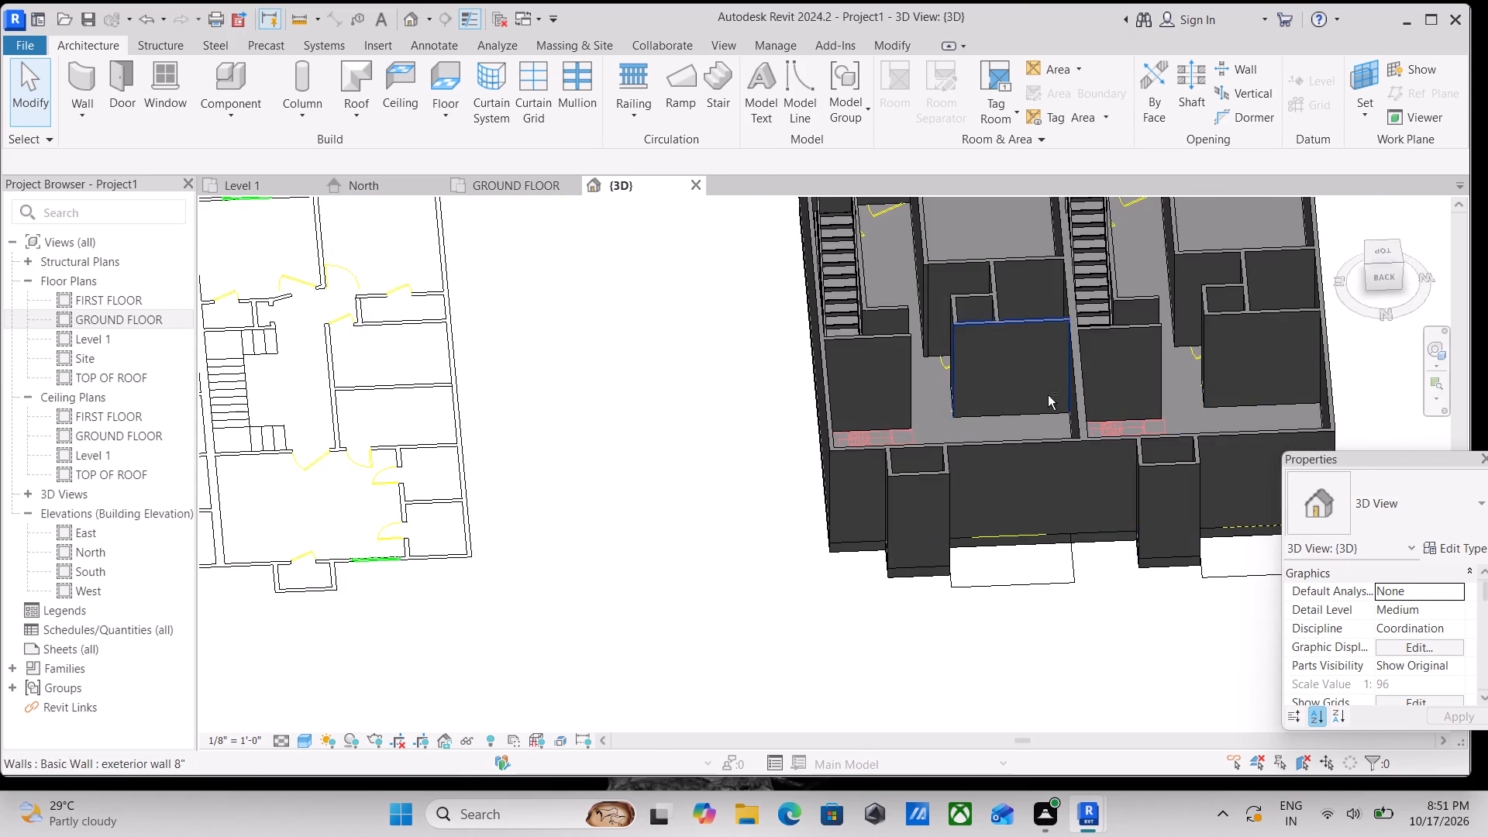
pyautogui.keyDown('shift'); pyautogui.moveTo(1047, 395); pyautogui.dragTo(783, 432, button='middle'); pyautogui.keyUp('shift')
pyautogui.keyDown('shift'); pyautogui.scroll(-1, 915, 496); pyautogui.keyUp('shift')
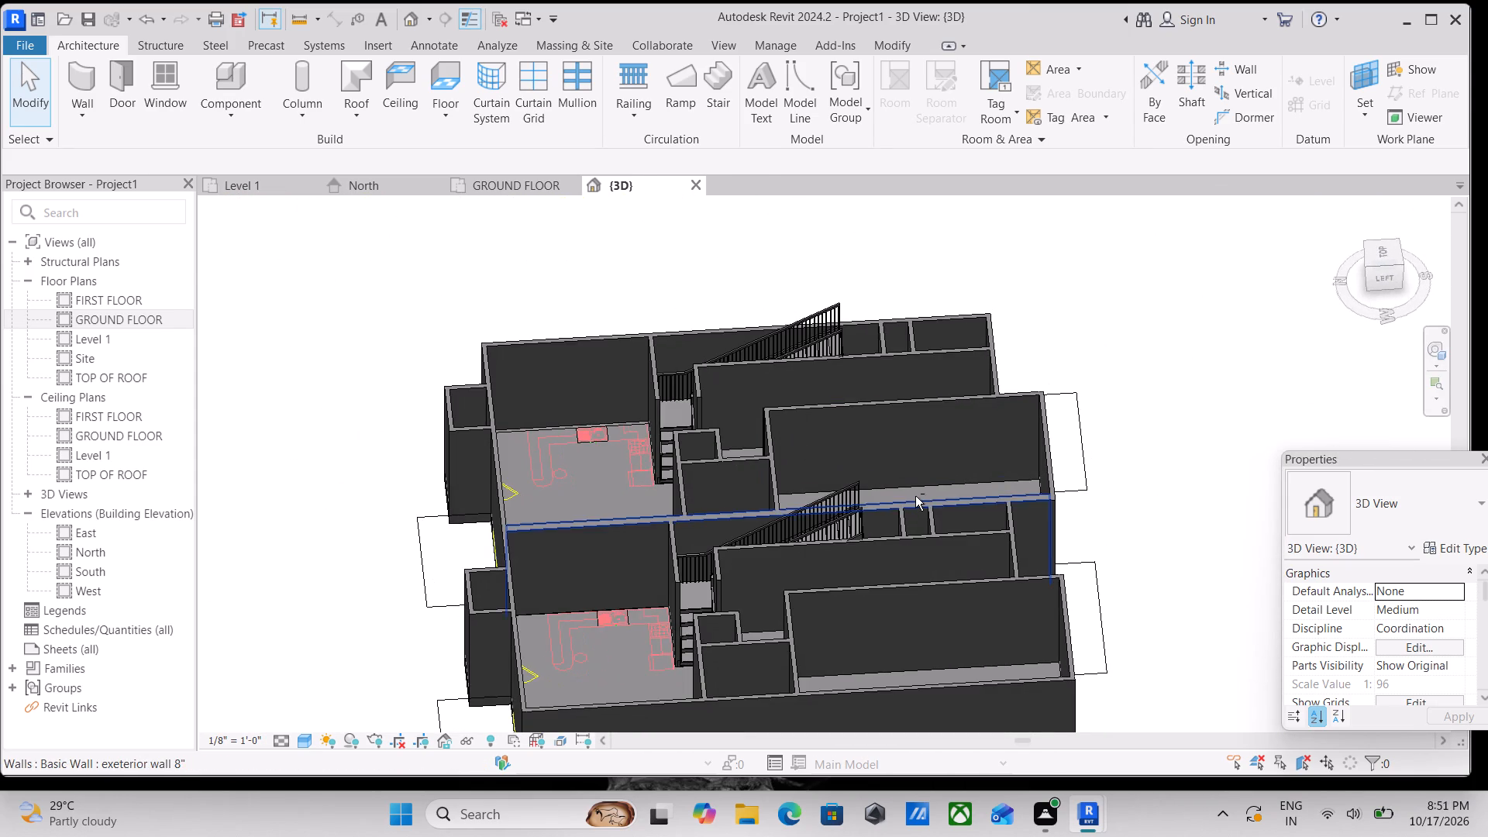
pyautogui.keyDown('shift'); pyautogui.moveTo(915, 496); pyautogui.dragTo(1145, 467, button='middle'); pyautogui.keyUp('shift')
pyautogui.scroll(10, 918, 422)
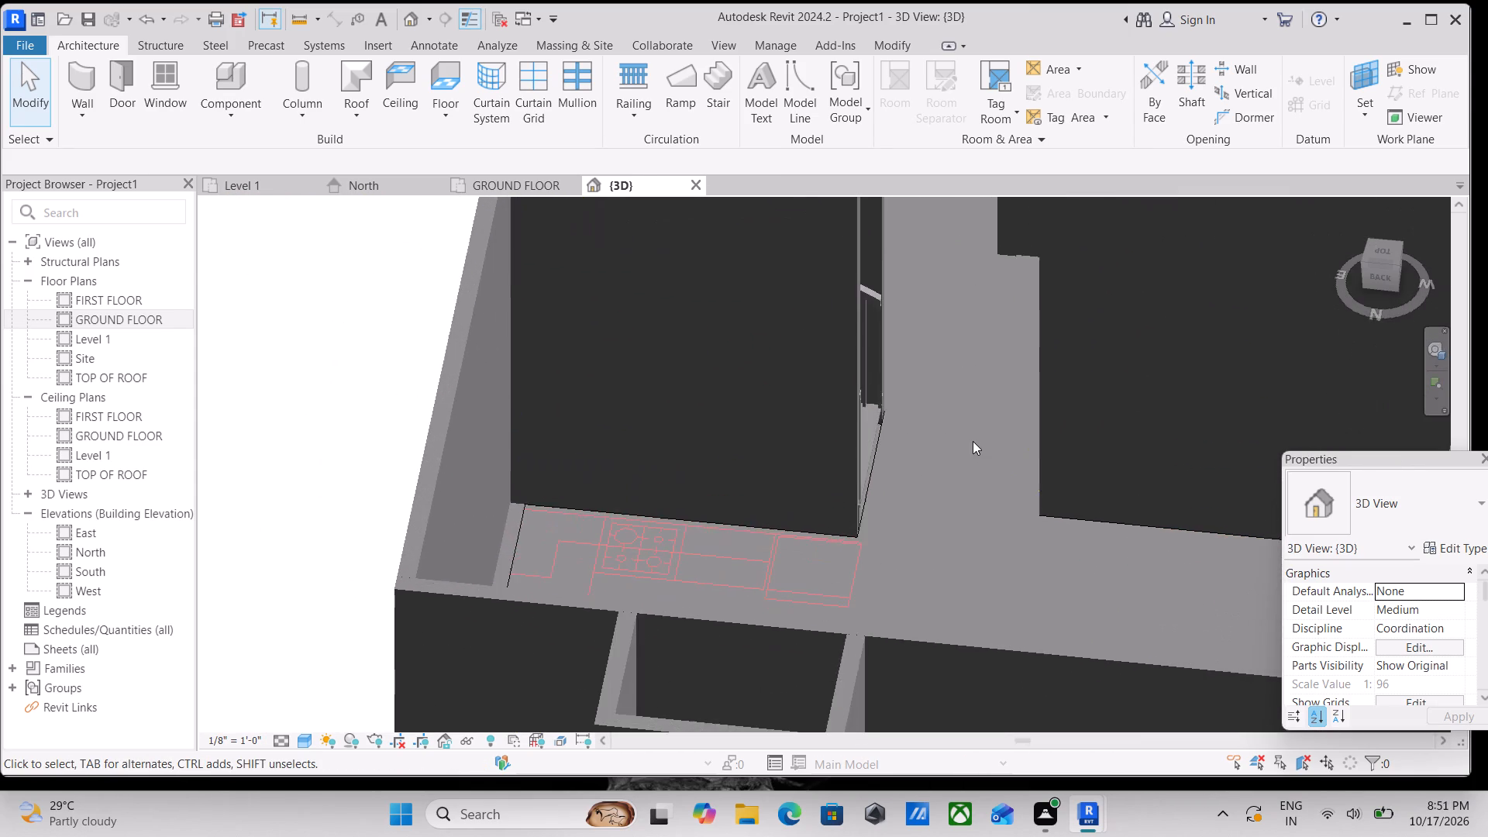
pyautogui.scroll(3, 968, 437)
pyautogui.scroll(-3, 928, 408)
pyautogui.keyDown('shift'); pyautogui.moveTo(927, 407); pyautogui.dragTo(745, 459, button='middle'); pyautogui.keyUp('shift')
pyautogui.keyDown('shift'); pyautogui.scroll(1, 745, 459); pyautogui.keyUp('shift')
pyautogui.scroll(-8, 753, 461)
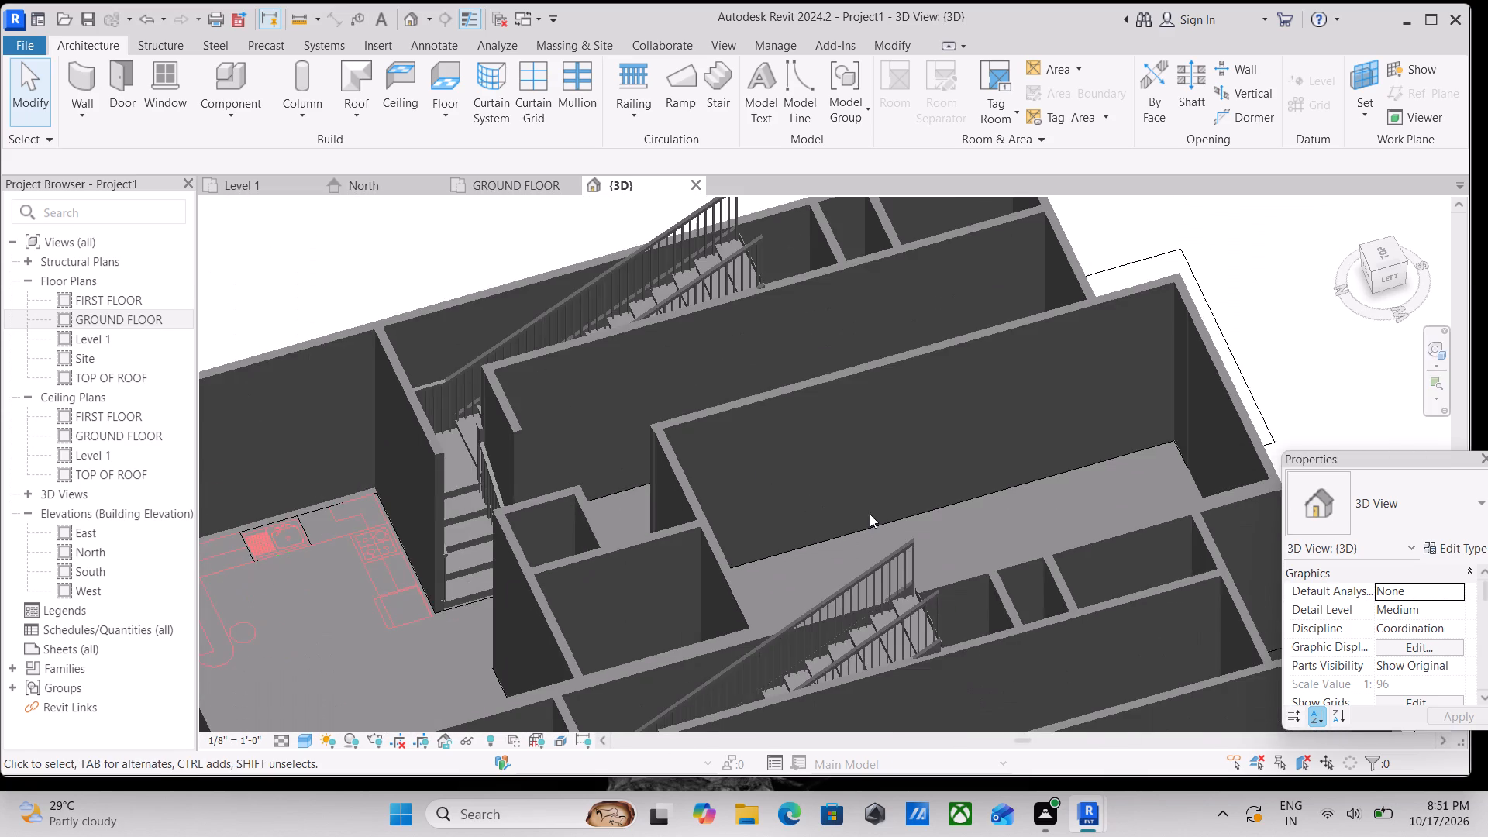
pyautogui.moveTo(942, 484); pyautogui.dragTo(1030, 479, button='middle')
pyautogui.keyDown('shift'); pyautogui.moveTo(734, 487); pyautogui.dragTo(951, 425, button='middle'); pyautogui.keyUp('shift')
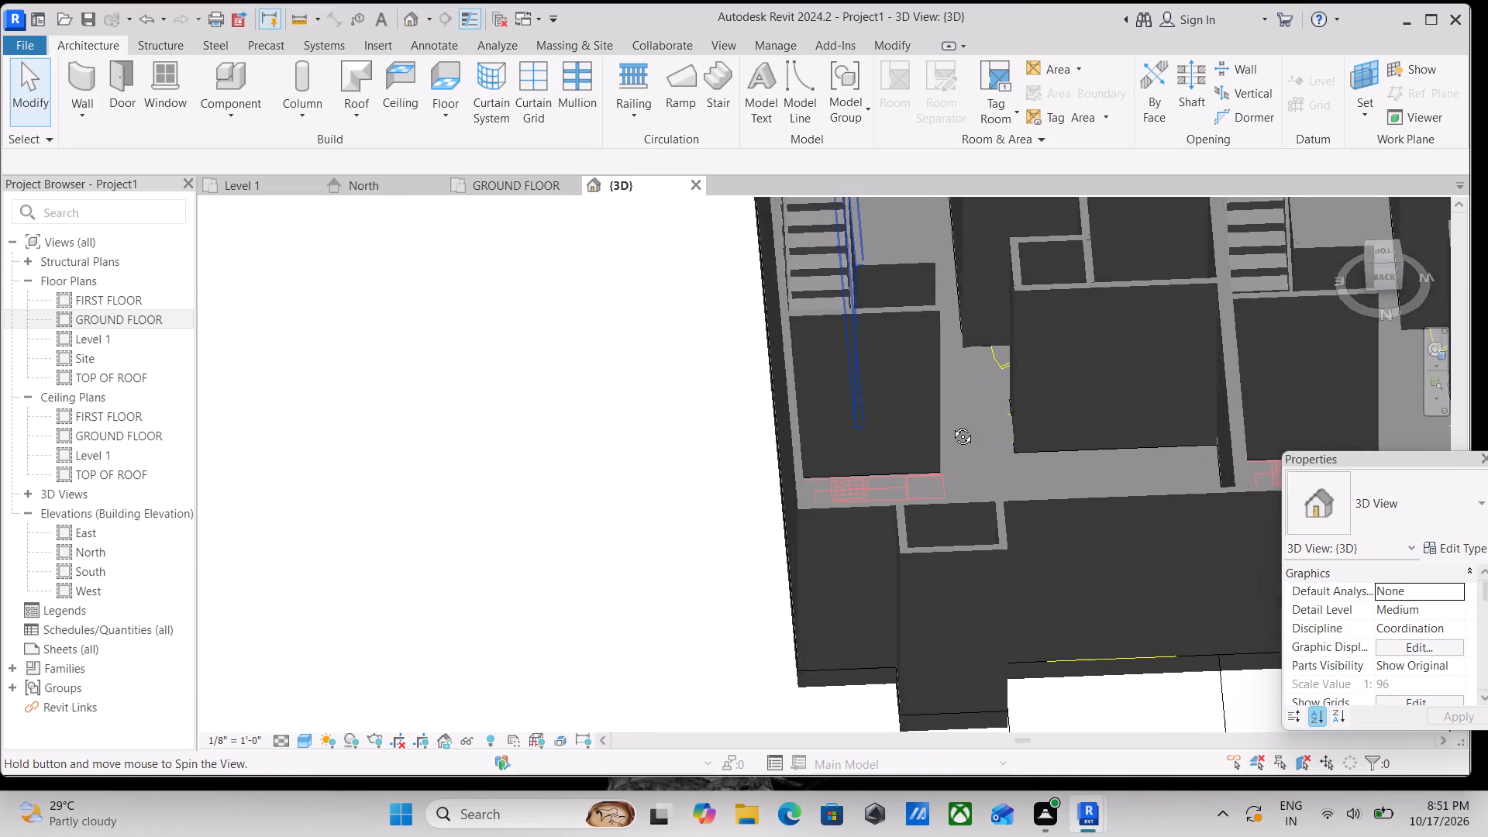
pyautogui.keyDown('shift'); pyautogui.moveTo(951, 425); pyautogui.dragTo(964, 416, button='middle'); pyautogui.keyUp('shift')
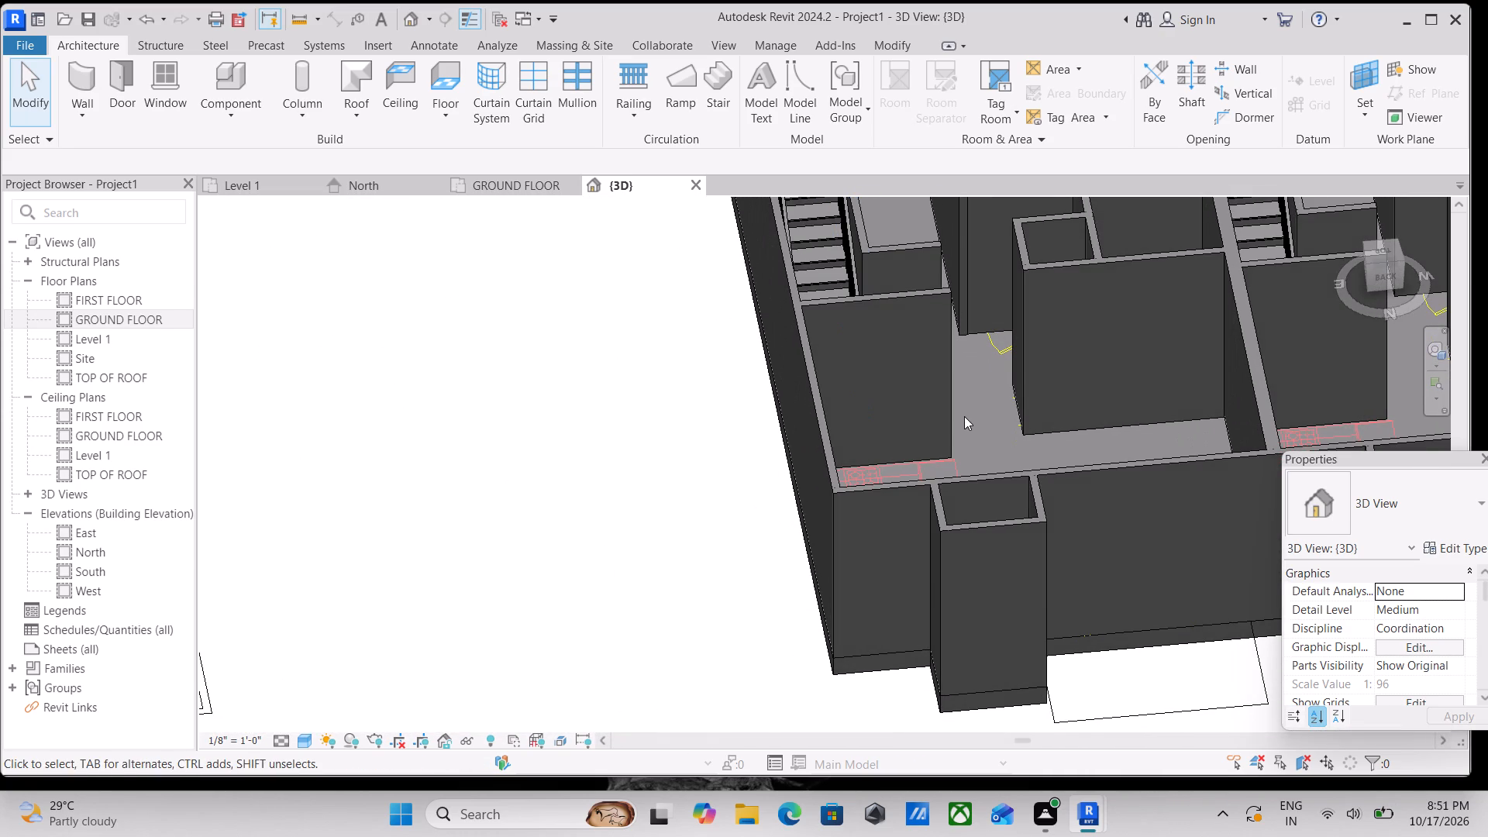
# Examine the front of the building in 3D, including the garage front walls and the front porch outlines.
pyautogui.scroll(-6, 941, 416)
pyautogui.scroll(-2, 1018, 406)
pyautogui.keyDown('shift'); pyautogui.moveTo(1079, 403); pyautogui.dragTo(602, 475, button='middle'); pyautogui.keyUp('shift')
pyautogui.scroll(2, 765, 429)
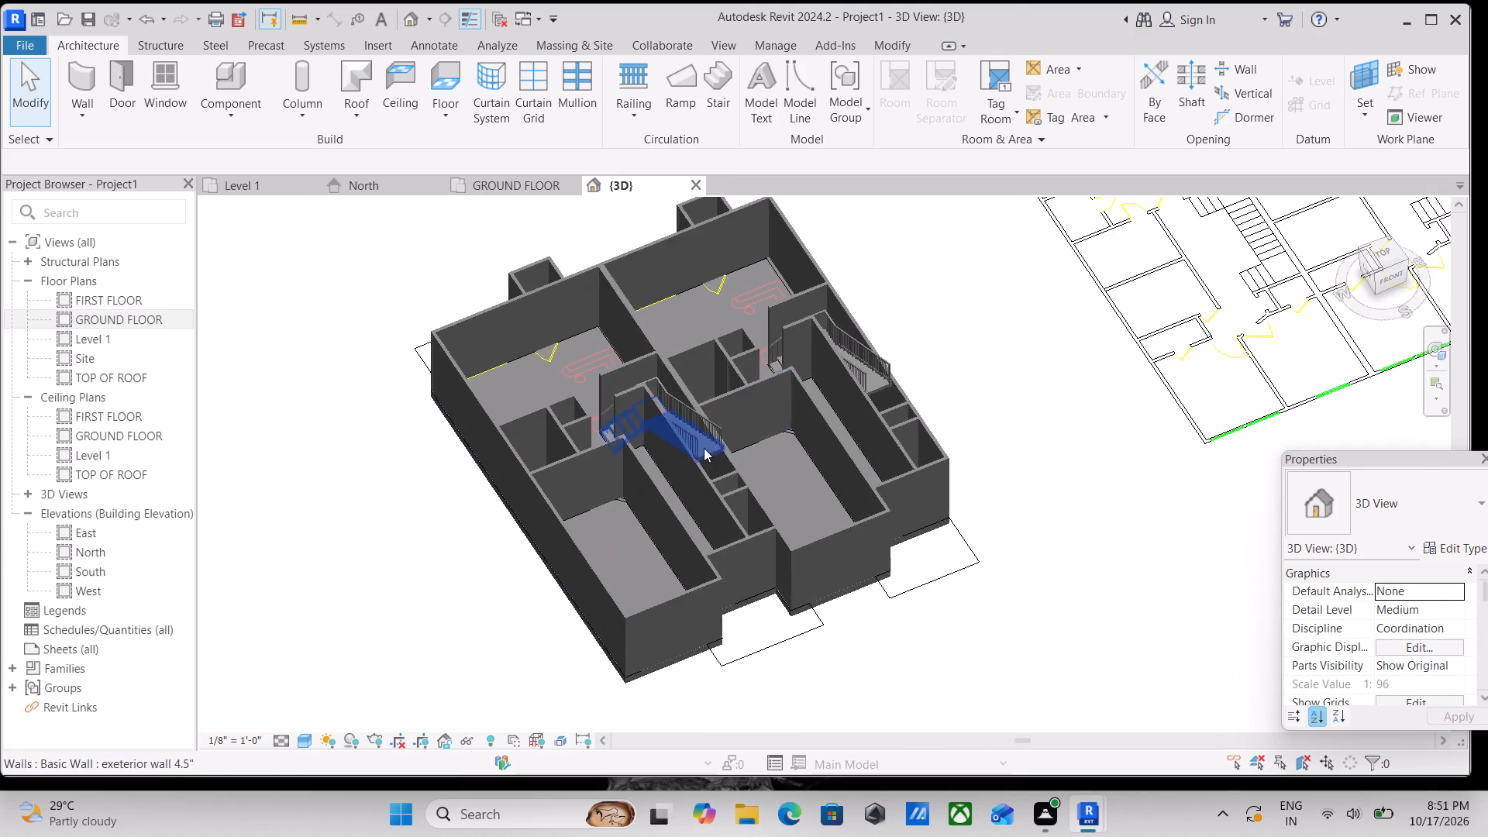
pyautogui.scroll(2, 673, 446)
pyautogui.moveTo(677, 439); pyautogui.dragTo(773, 476, button='middle')
pyautogui.moveTo(771, 494); pyautogui.dragTo(738, 381, button='middle')
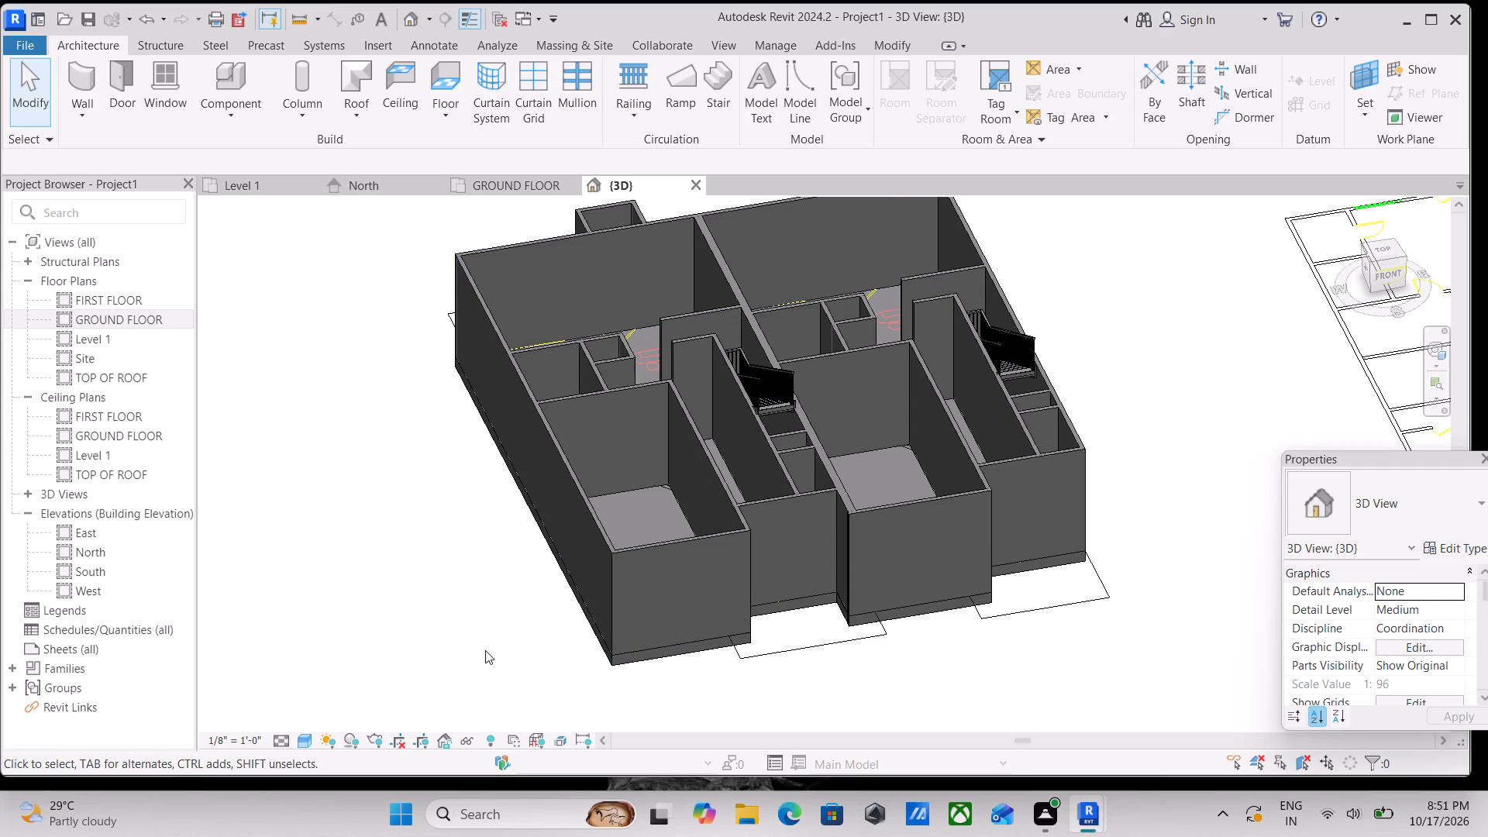
pyautogui.scroll(-1, 485, 650)
pyautogui.scroll(3, 464, 732)
pyautogui.scroll(3, 649, 711)
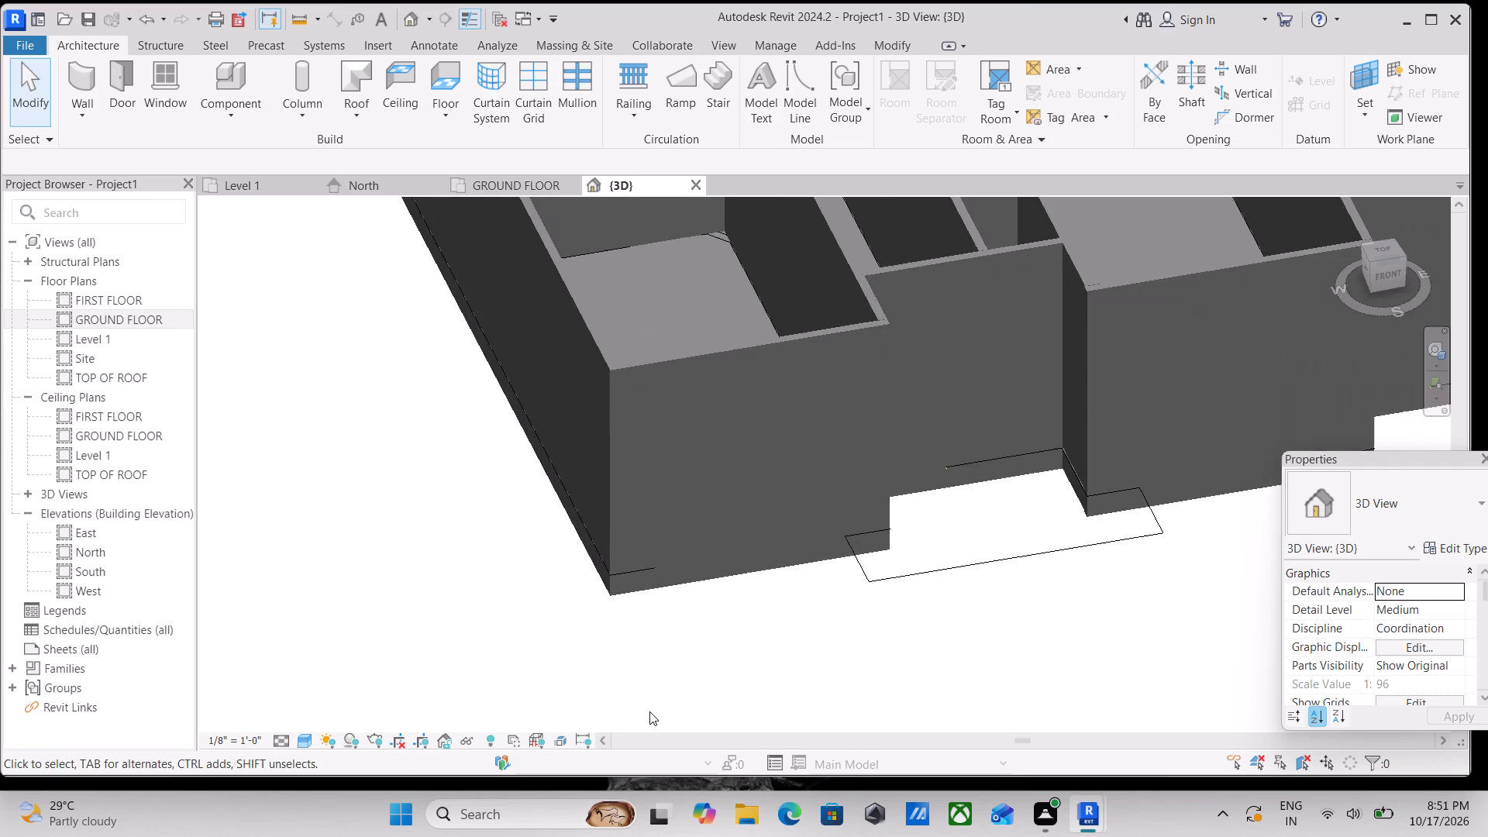
pyautogui.scroll(-3, 665, 694)
pyautogui.scroll(-3, 723, 657)
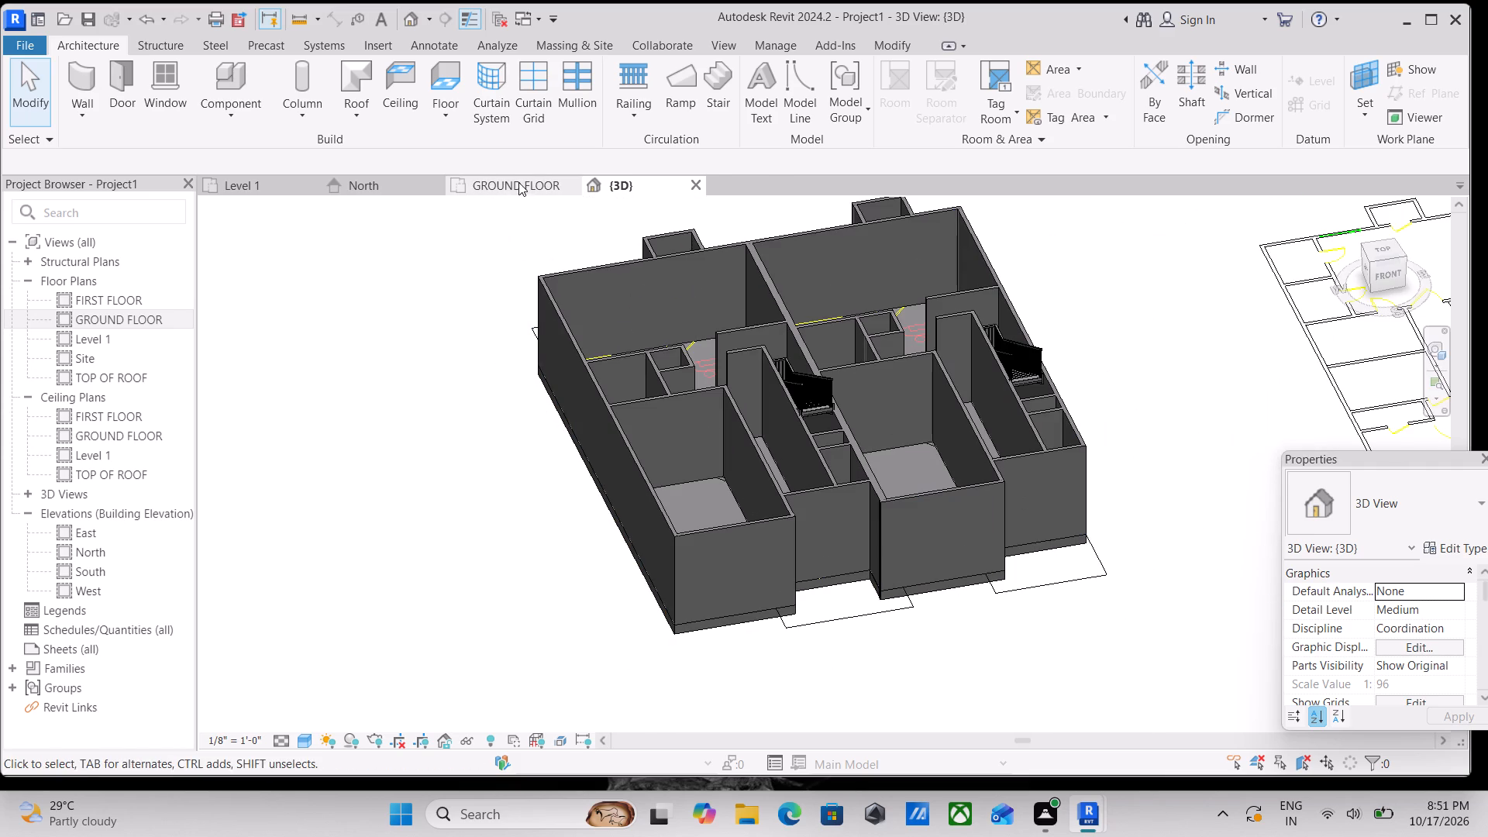
# Open the GROUND FLOOR plan and set its visual style to Wireframe.
pyautogui.click(518, 182)
pyautogui.scroll(-6, 766, 457)
pyautogui.moveTo(846, 494); pyautogui.dragTo(851, 396, button='middle')
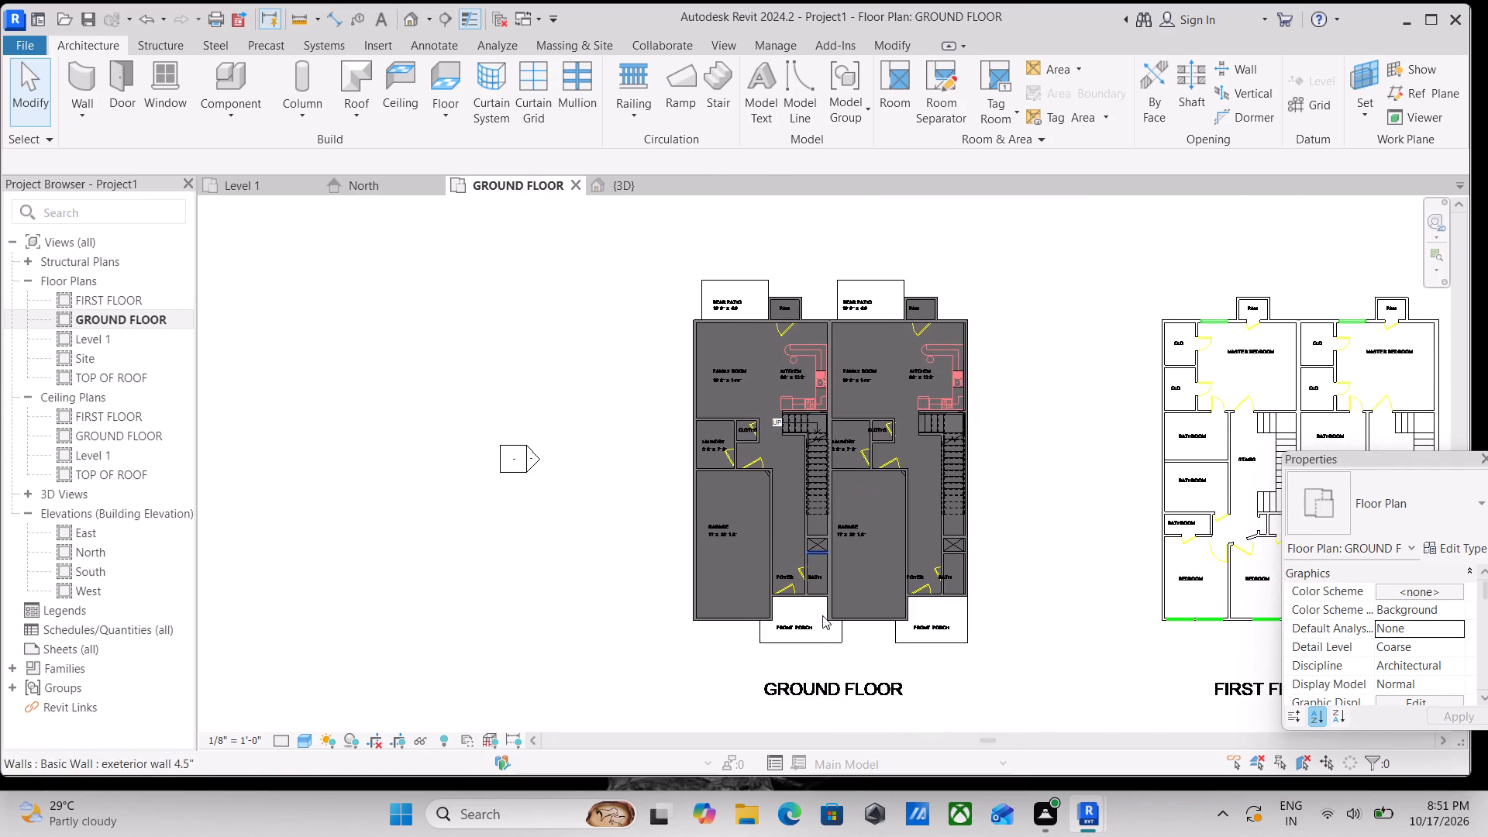
pyautogui.scroll(4, 794, 711)
pyautogui.scroll(5, 700, 686)
pyautogui.scroll(7, 674, 564)
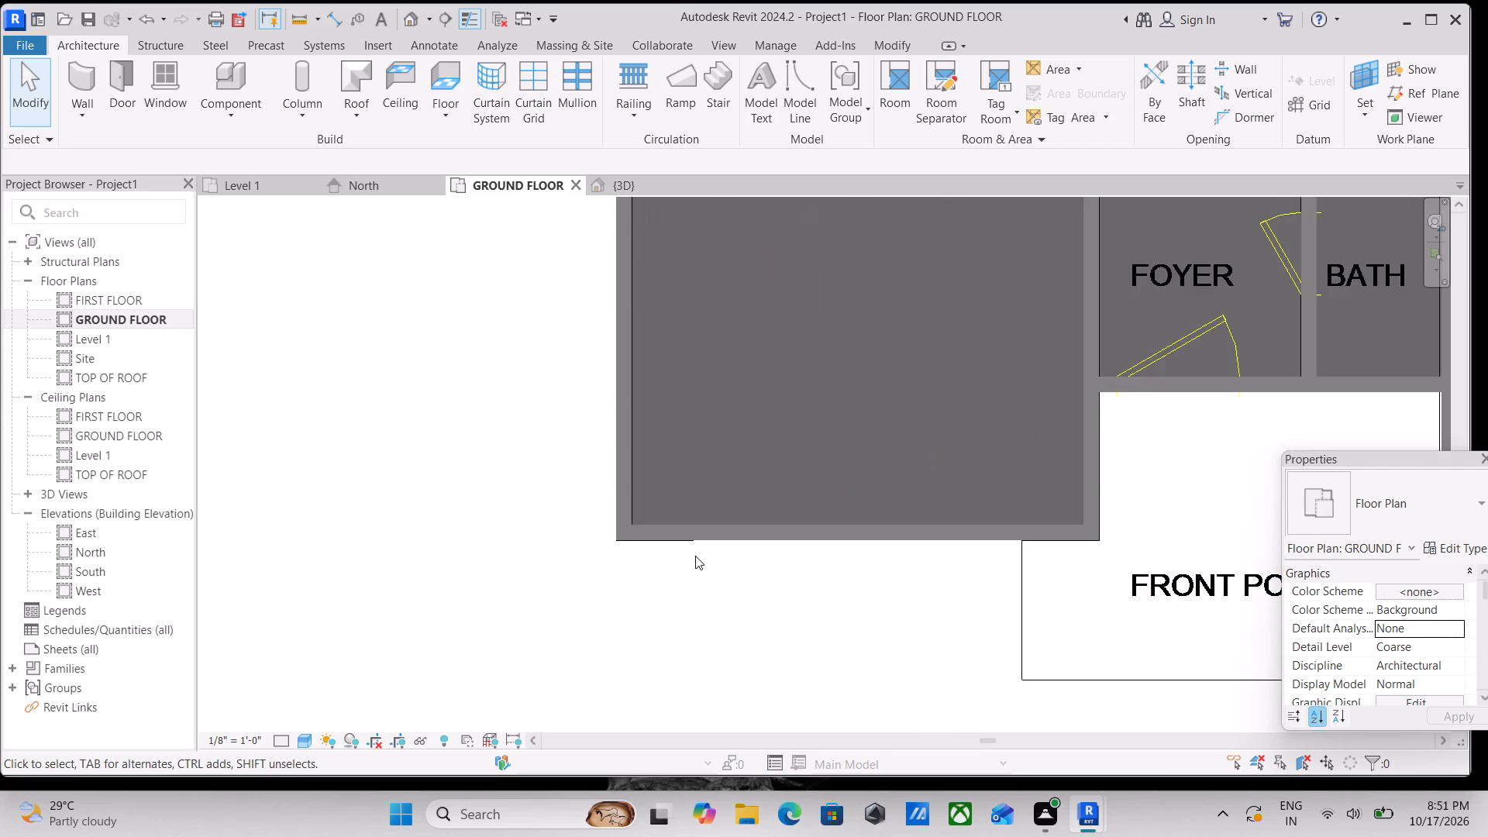
pyautogui.scroll(3, 735, 546)
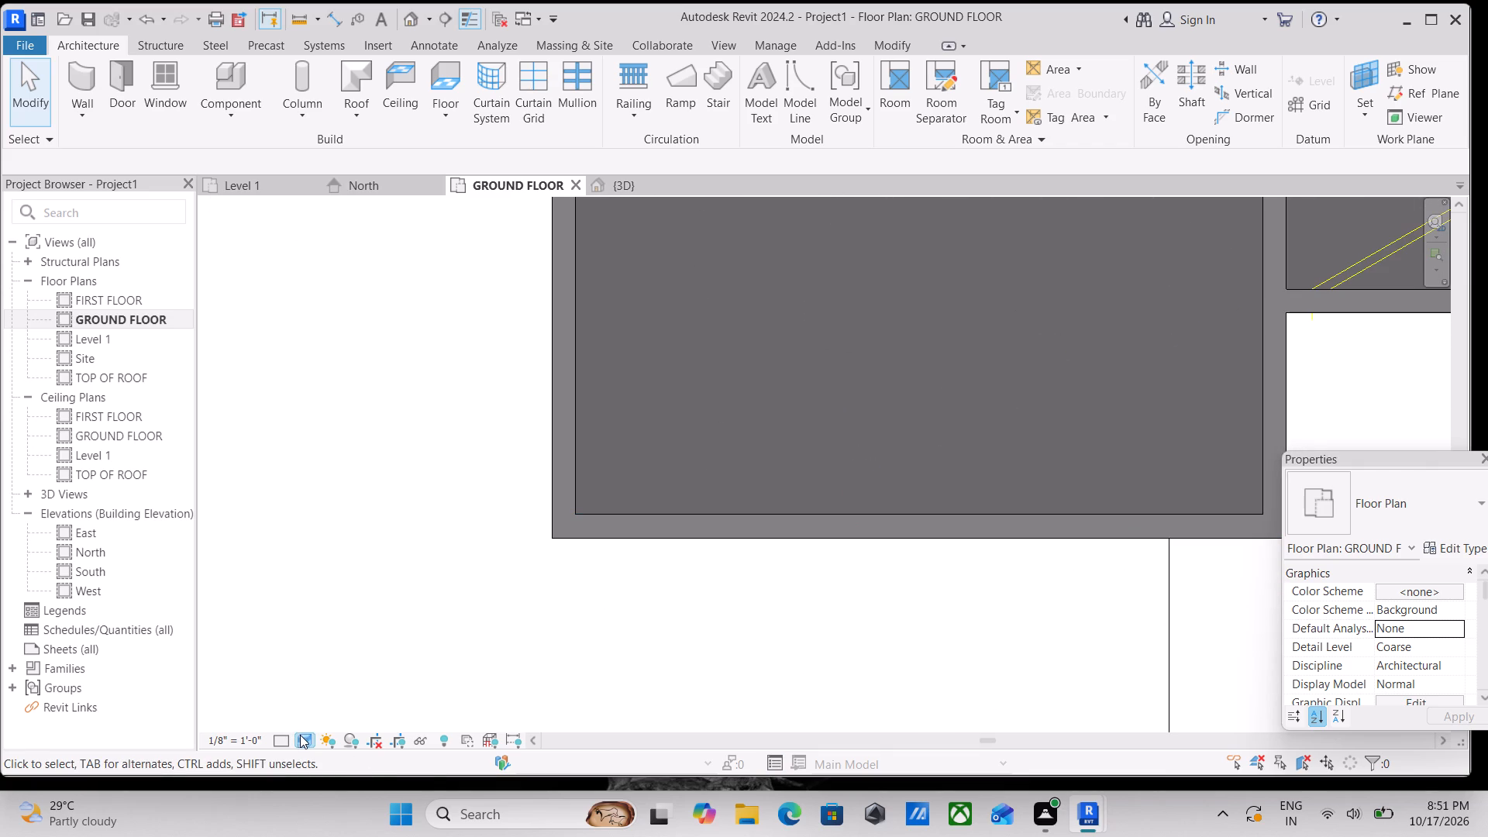
pyautogui.click(301, 735)
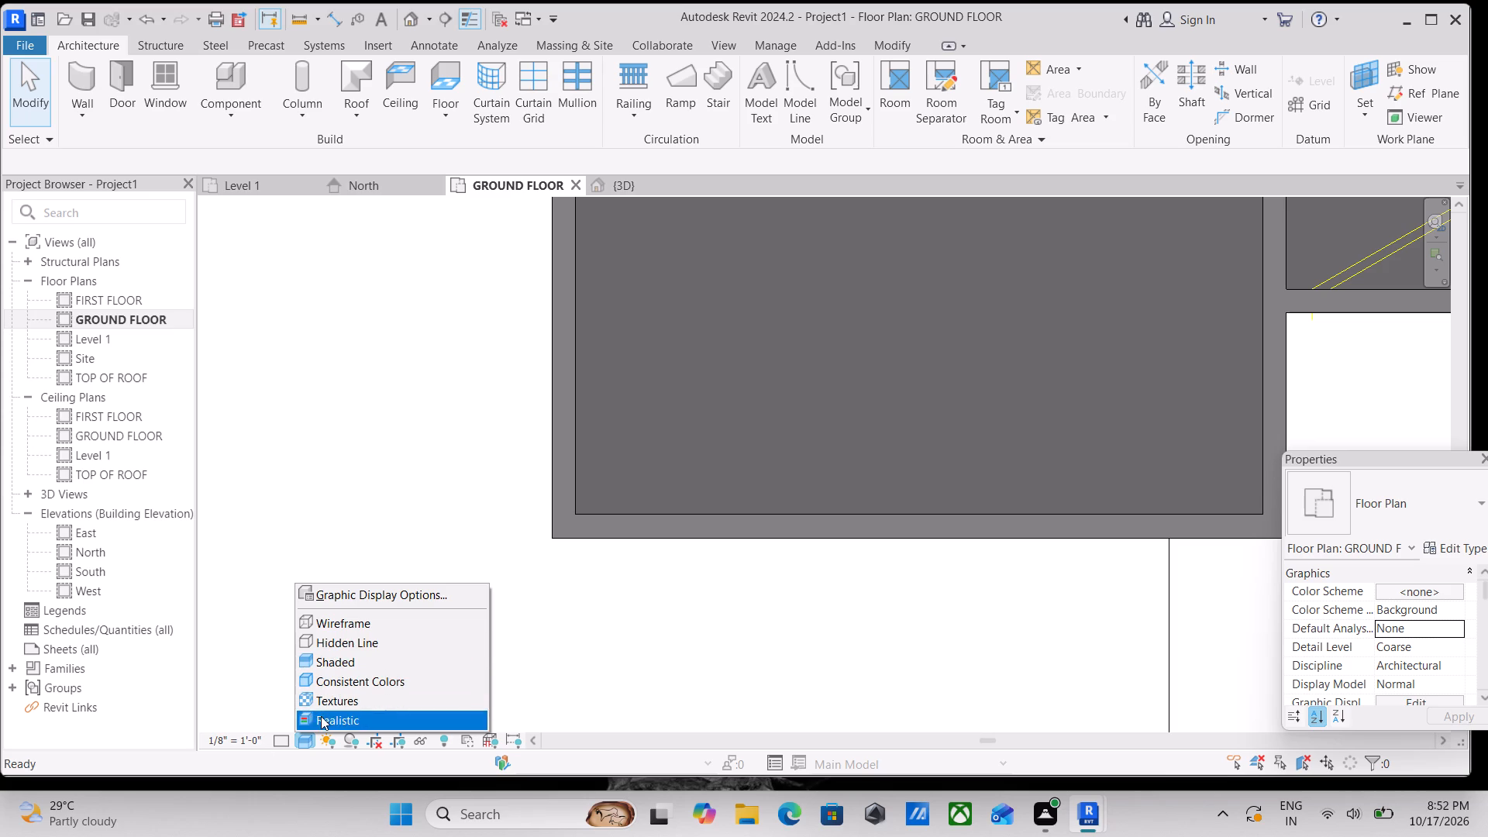
pyautogui.click(325, 620)
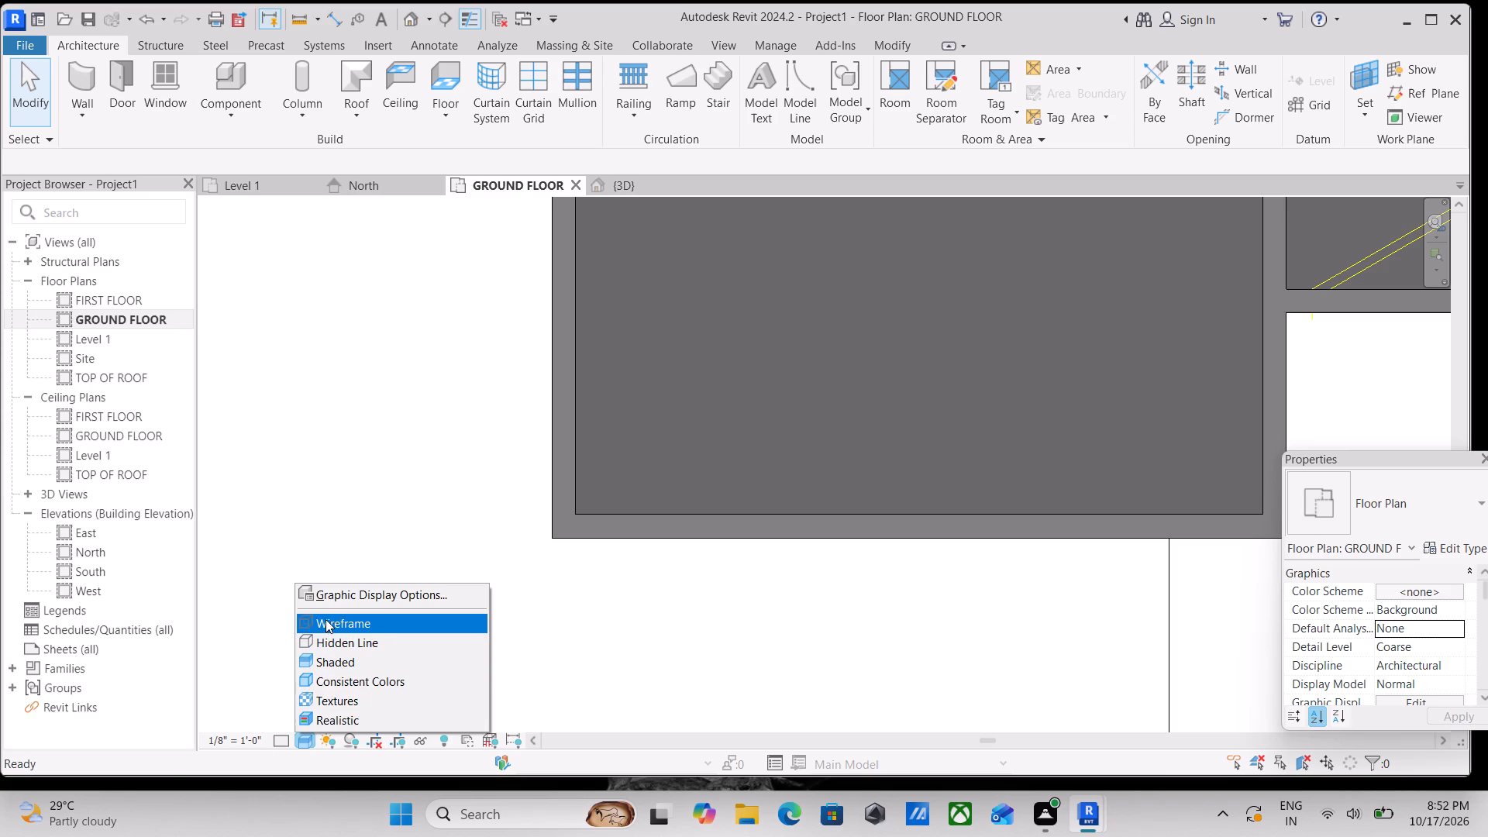
# Examine the garage front opening, foyer, staircase, laundry and kitchen areas on the ground floor plan.
pyautogui.scroll(2, 786, 590)
pyautogui.scroll(-3, 788, 590)
pyautogui.moveTo(788, 590); pyautogui.dragTo(763, 620, button='middle')
pyautogui.scroll(1, 763, 620)
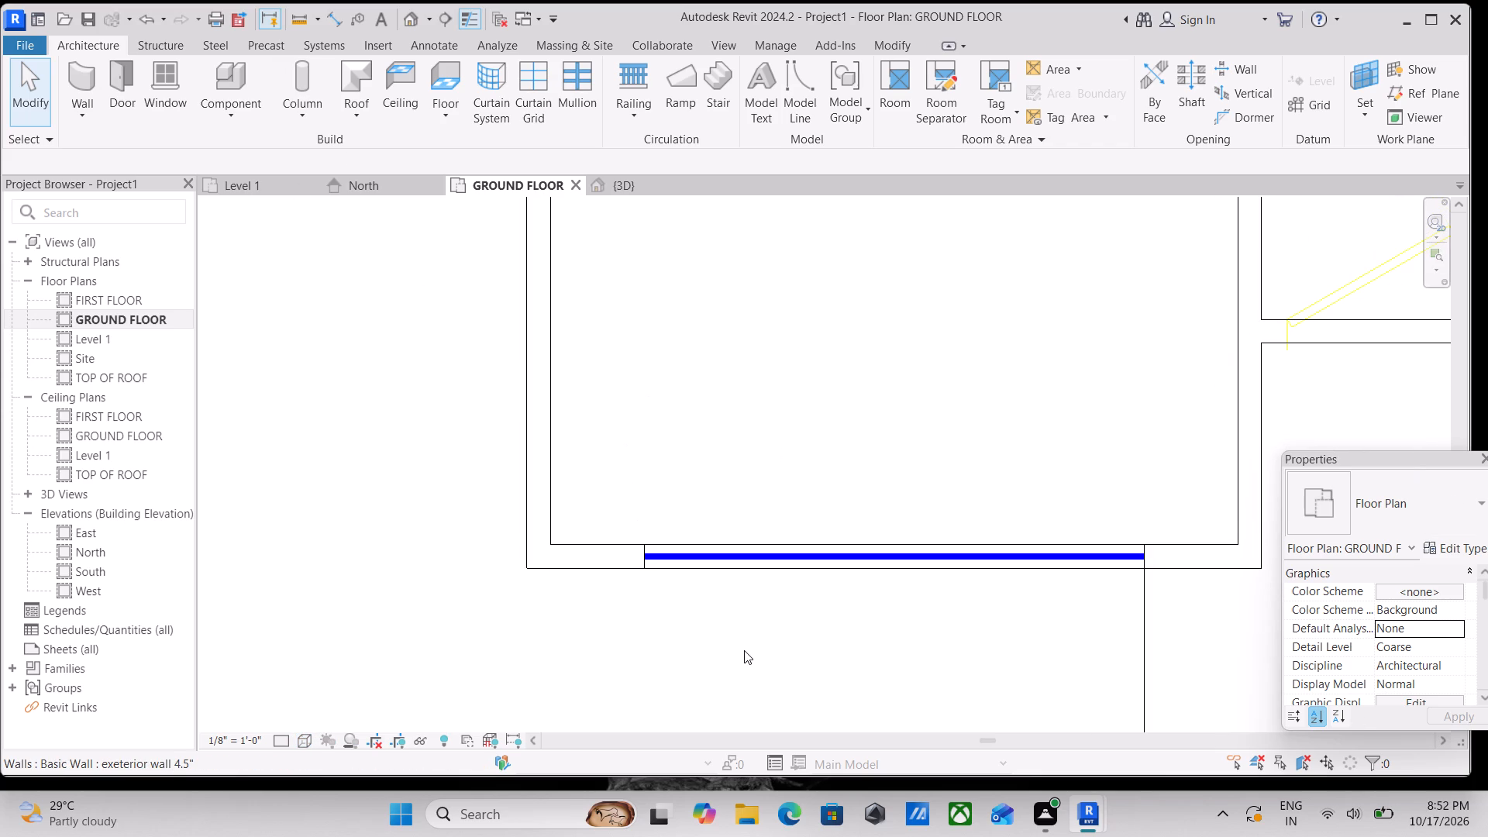
pyautogui.scroll(-3, 1094, 836)
pyautogui.scroll(-2, 1109, 520)
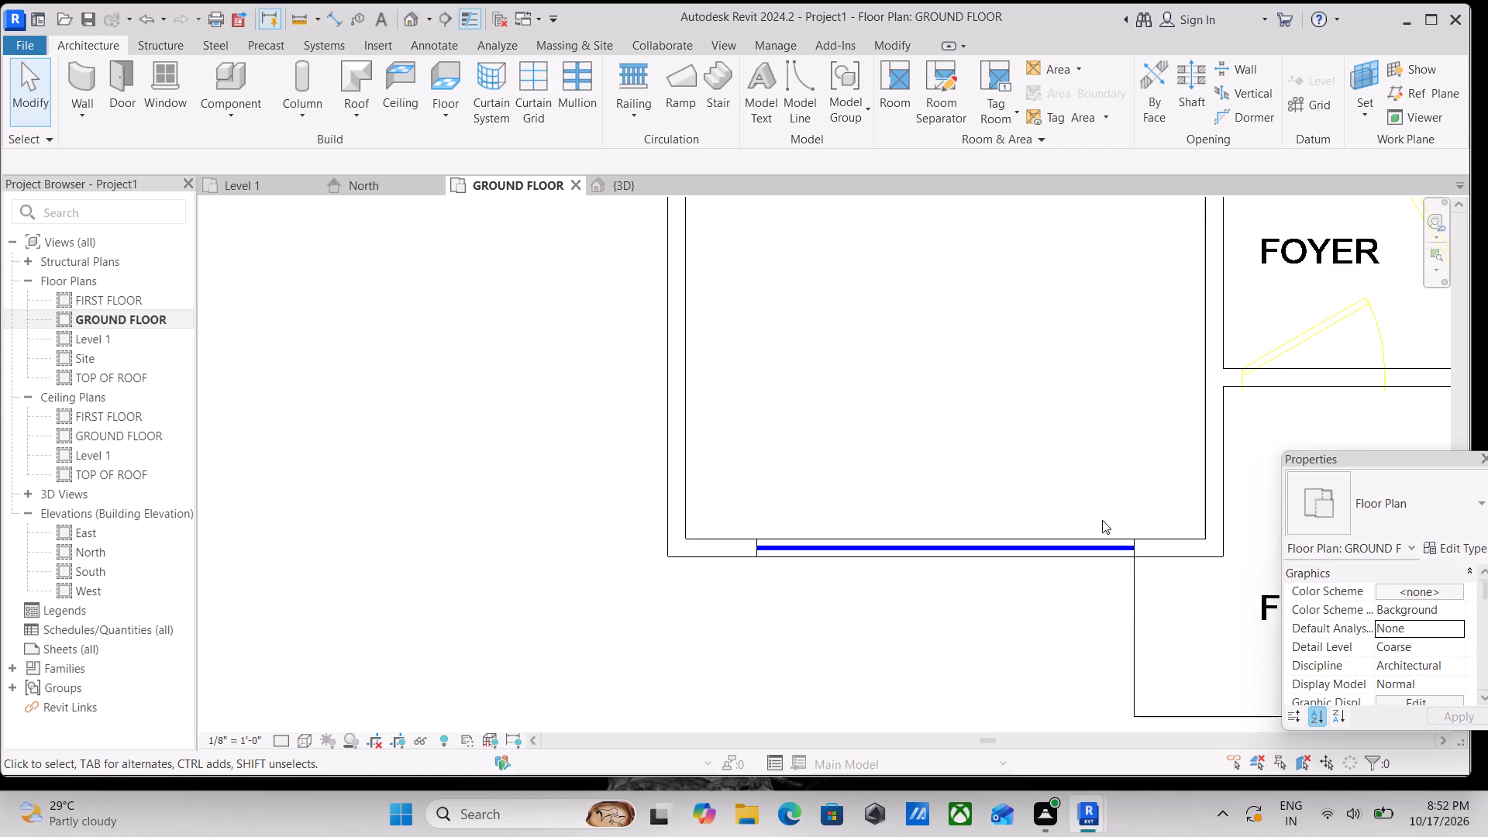
pyautogui.scroll(-1, 1134, 490)
pyautogui.moveTo(1134, 490); pyautogui.dragTo(883, 532, button='middle')
pyautogui.scroll(-2, 711, 239)
pyautogui.moveTo(686, 238); pyautogui.dragTo(840, 395, button='middle')
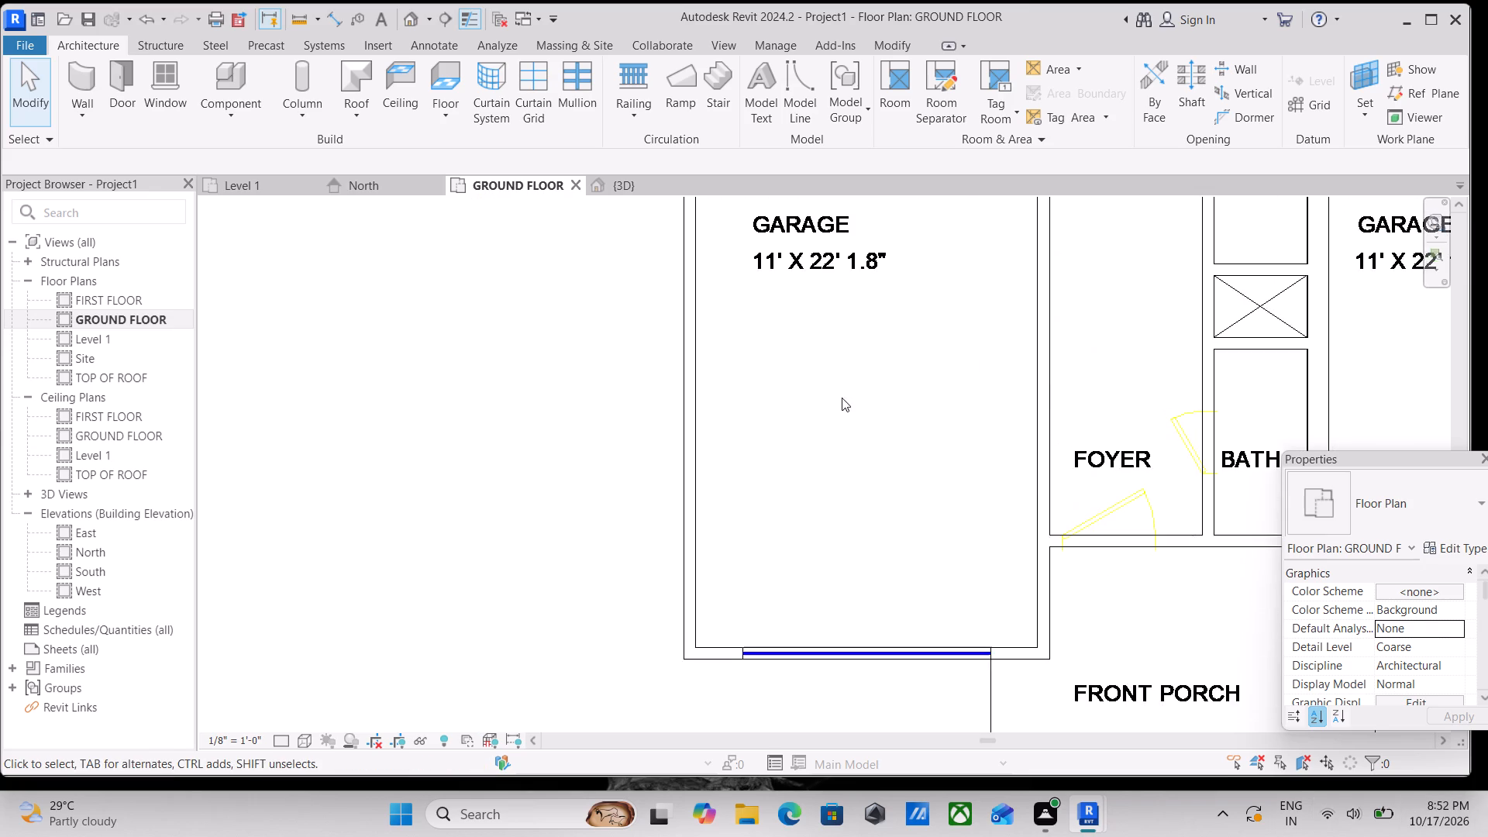
pyautogui.scroll(-5, 759, 300)
pyautogui.moveTo(784, 341); pyautogui.dragTo(846, 495, button='middle')
pyautogui.moveTo(925, 377); pyautogui.dragTo(925, 410, button='middle')
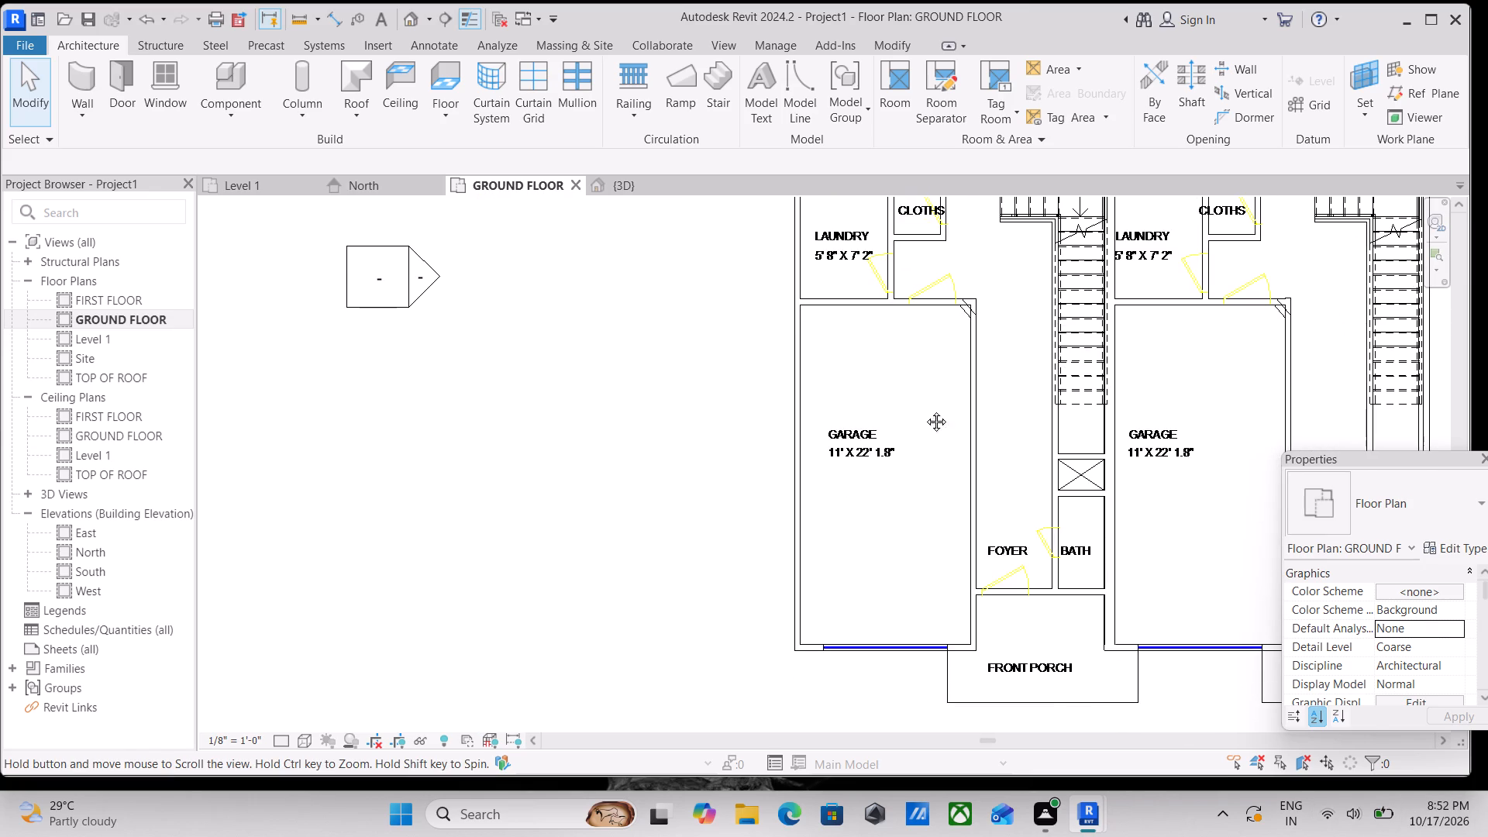
pyautogui.moveTo(925, 410); pyautogui.dragTo(914, 604, button='middle')
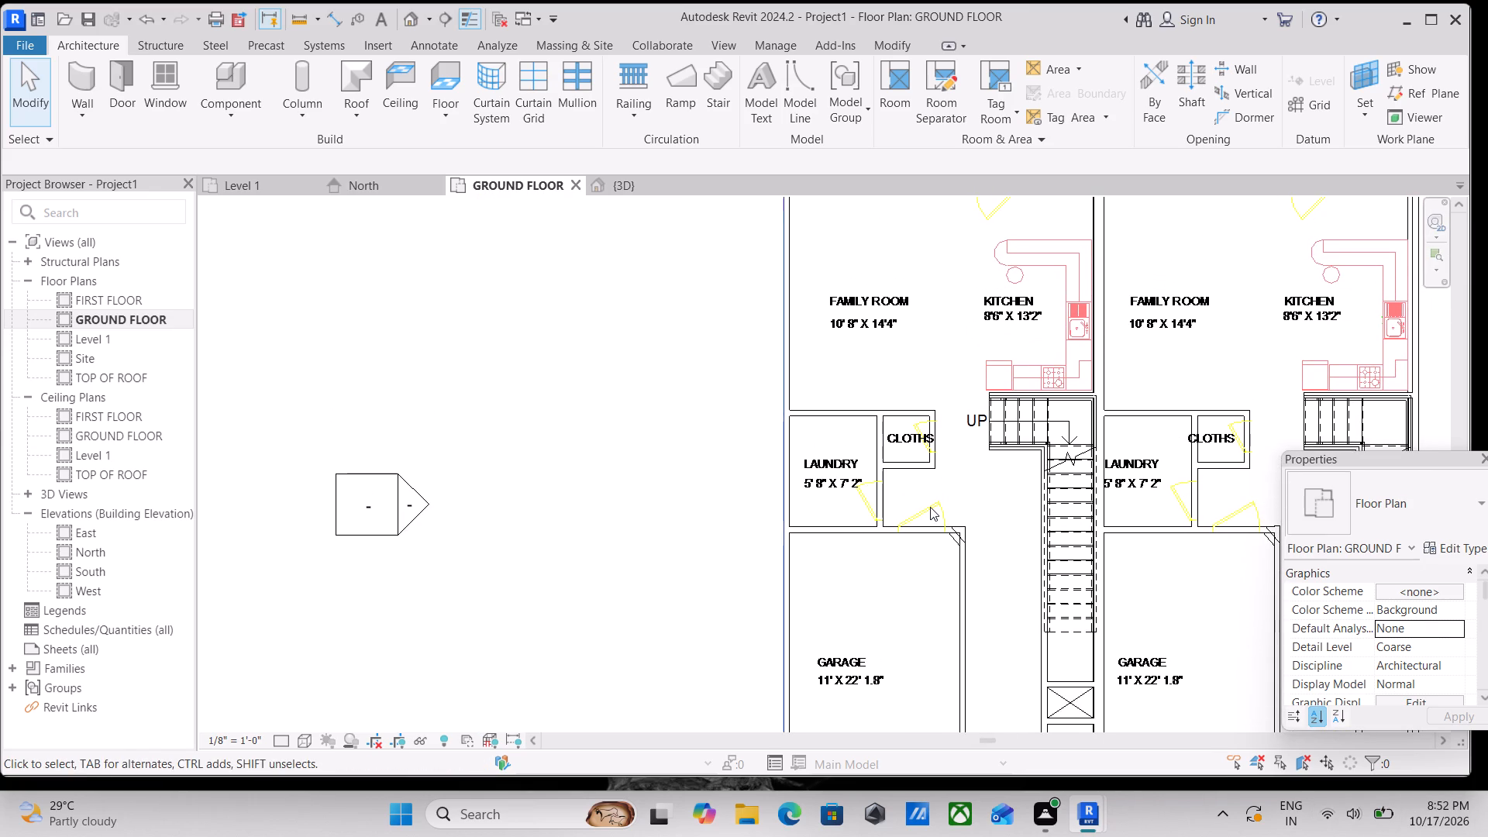
# Examine the family room, kitchen and staircase areas and the west unit's garage front opening on the ground floor plan.
pyautogui.moveTo(930, 507); pyautogui.dragTo(931, 619, button='middle')
pyautogui.scroll(2, 943, 390)
pyautogui.scroll(2, 985, 438)
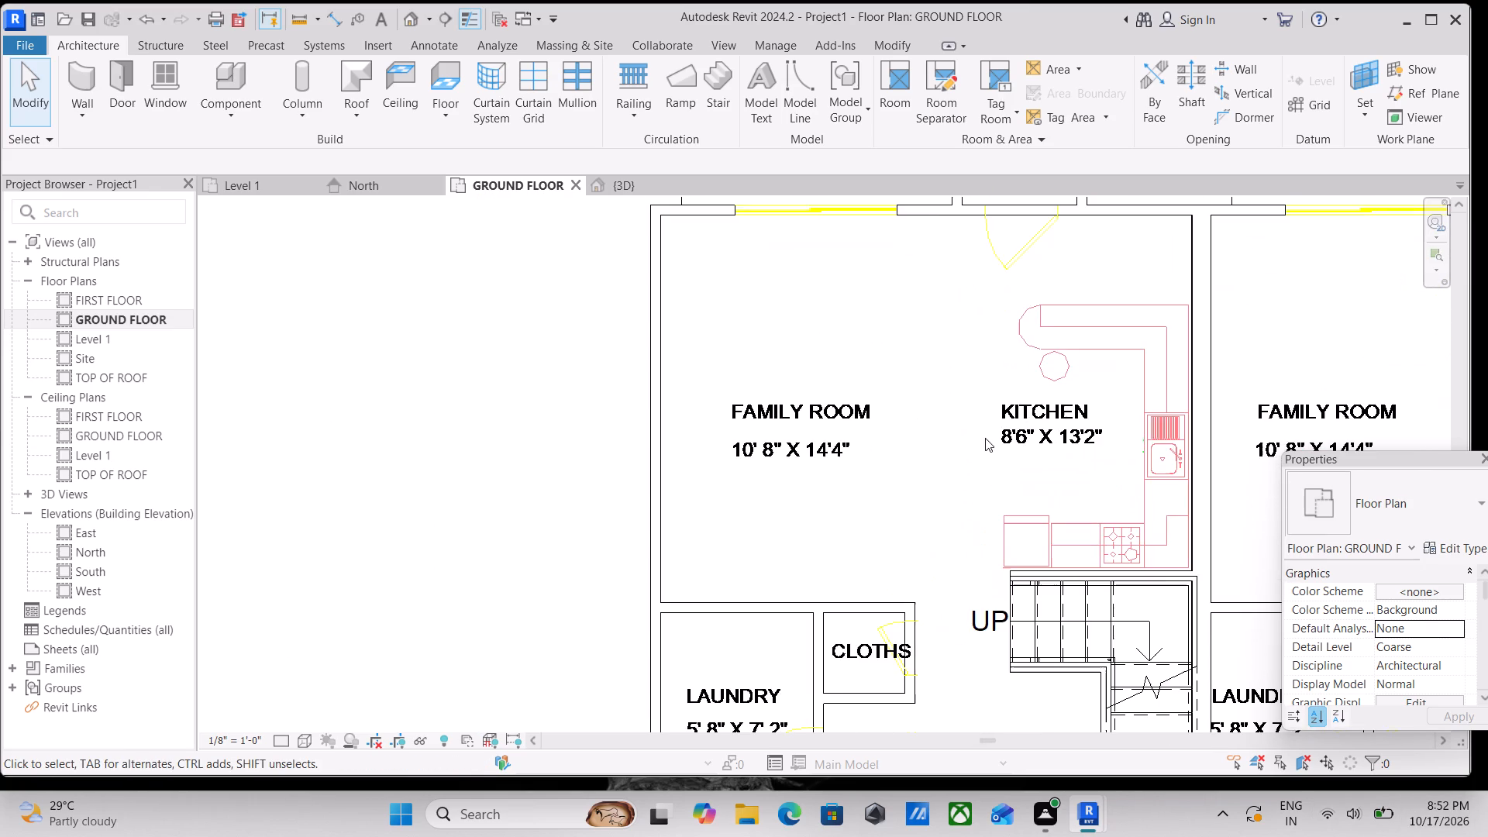
pyautogui.scroll(-3, 1065, 437)
pyautogui.moveTo(1048, 429); pyautogui.dragTo(948, 242, button='middle')
pyautogui.scroll(-2, 824, 477)
pyautogui.moveTo(824, 477); pyautogui.dragTo(820, 470, button='middle')
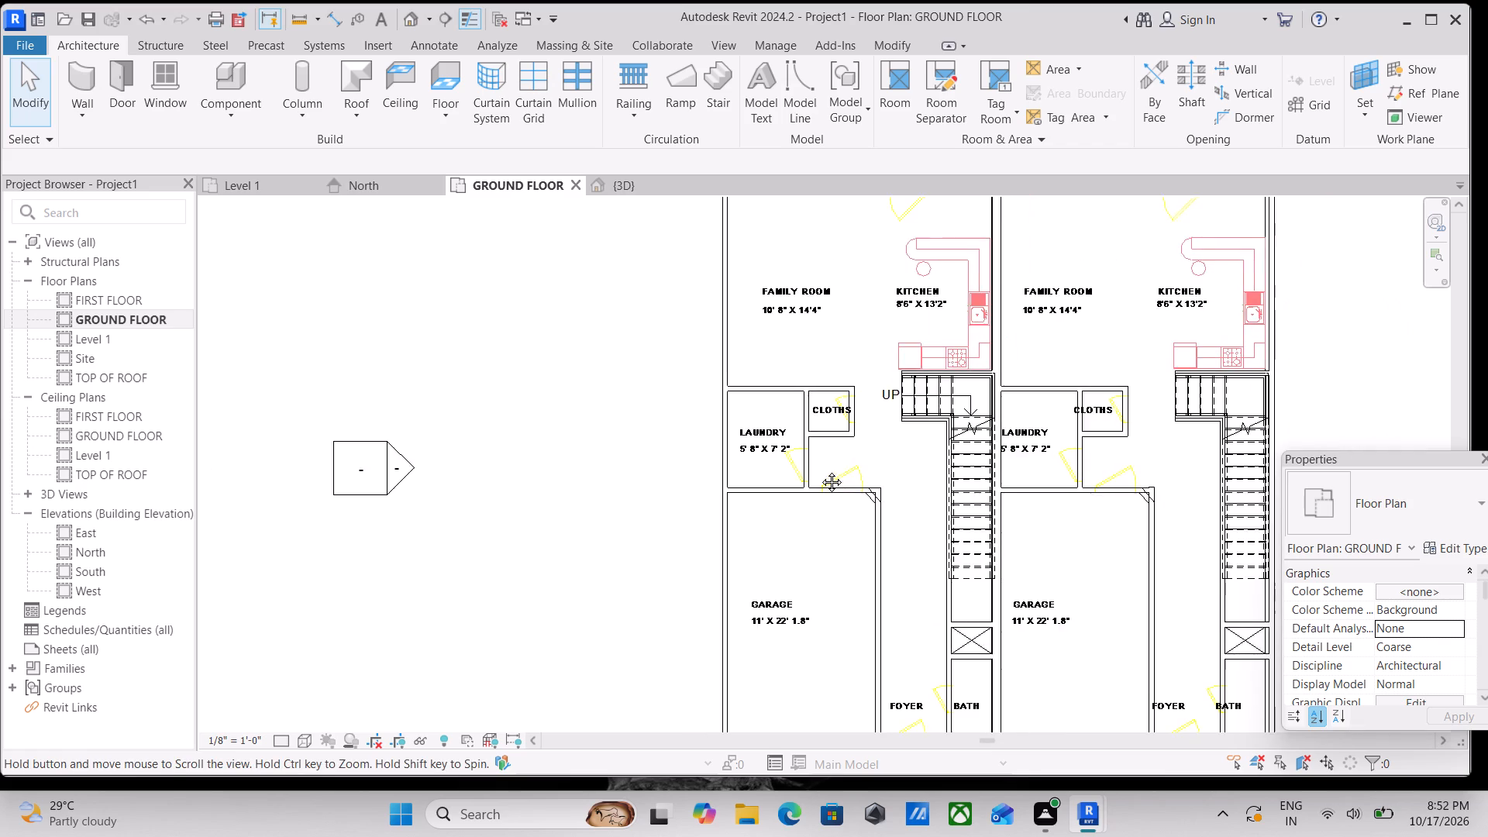
pyautogui.moveTo(820, 470); pyautogui.dragTo(791, 367, button='middle')
pyautogui.scroll(3, 751, 608)
pyautogui.moveTo(763, 588); pyautogui.dragTo(808, 403, button='middle')
pyautogui.scroll(6, 818, 573)
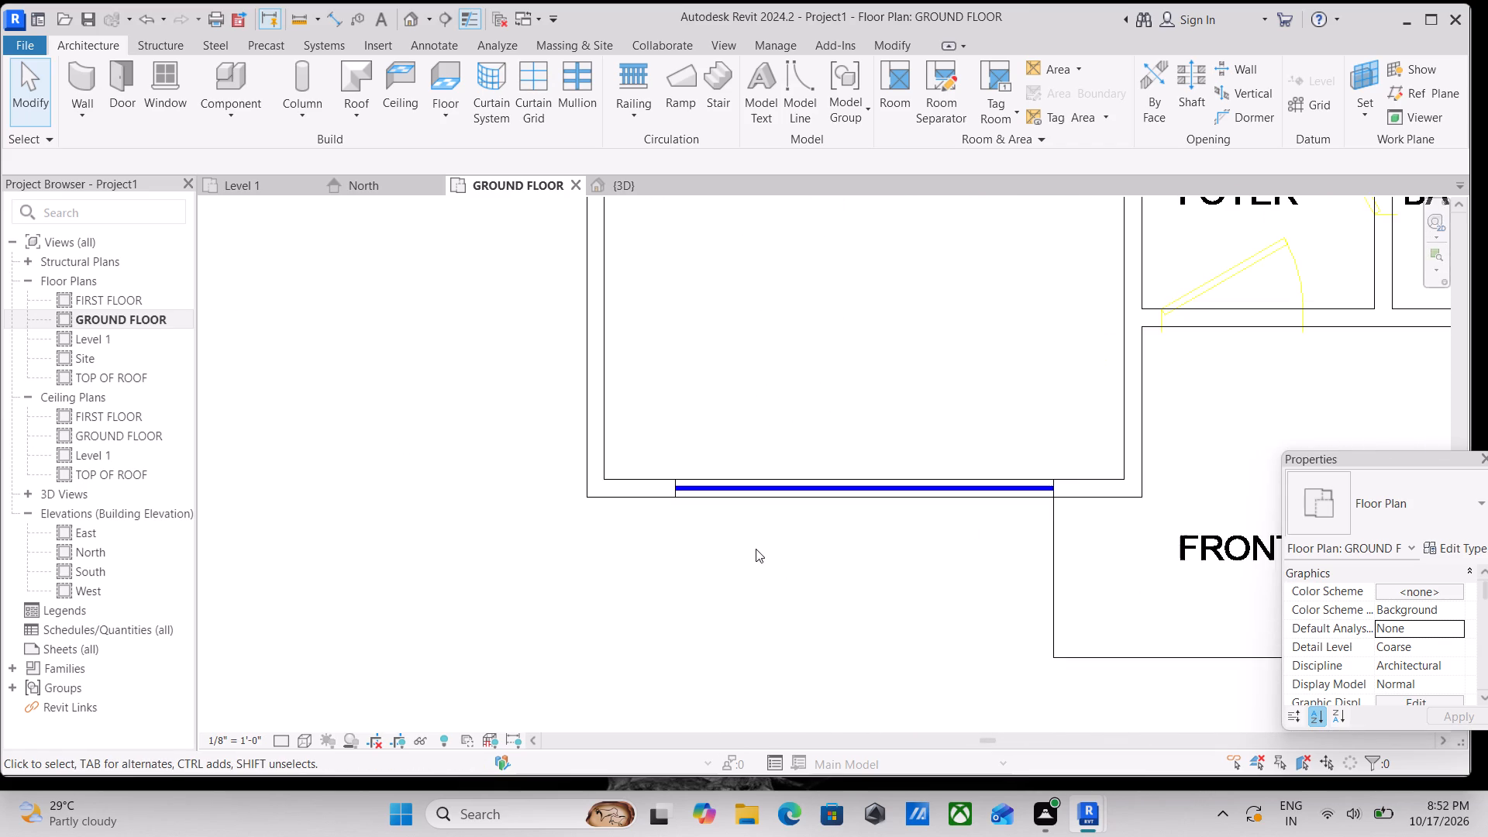
pyautogui.moveTo(756, 544); pyautogui.dragTo(794, 563, button='middle')
pyautogui.scroll(2, 794, 563)
pyautogui.scroll(-3, 794, 563)
pyautogui.moveTo(794, 563); pyautogui.dragTo(818, 639, button='middle')
pyautogui.scroll(-2, 788, 568)
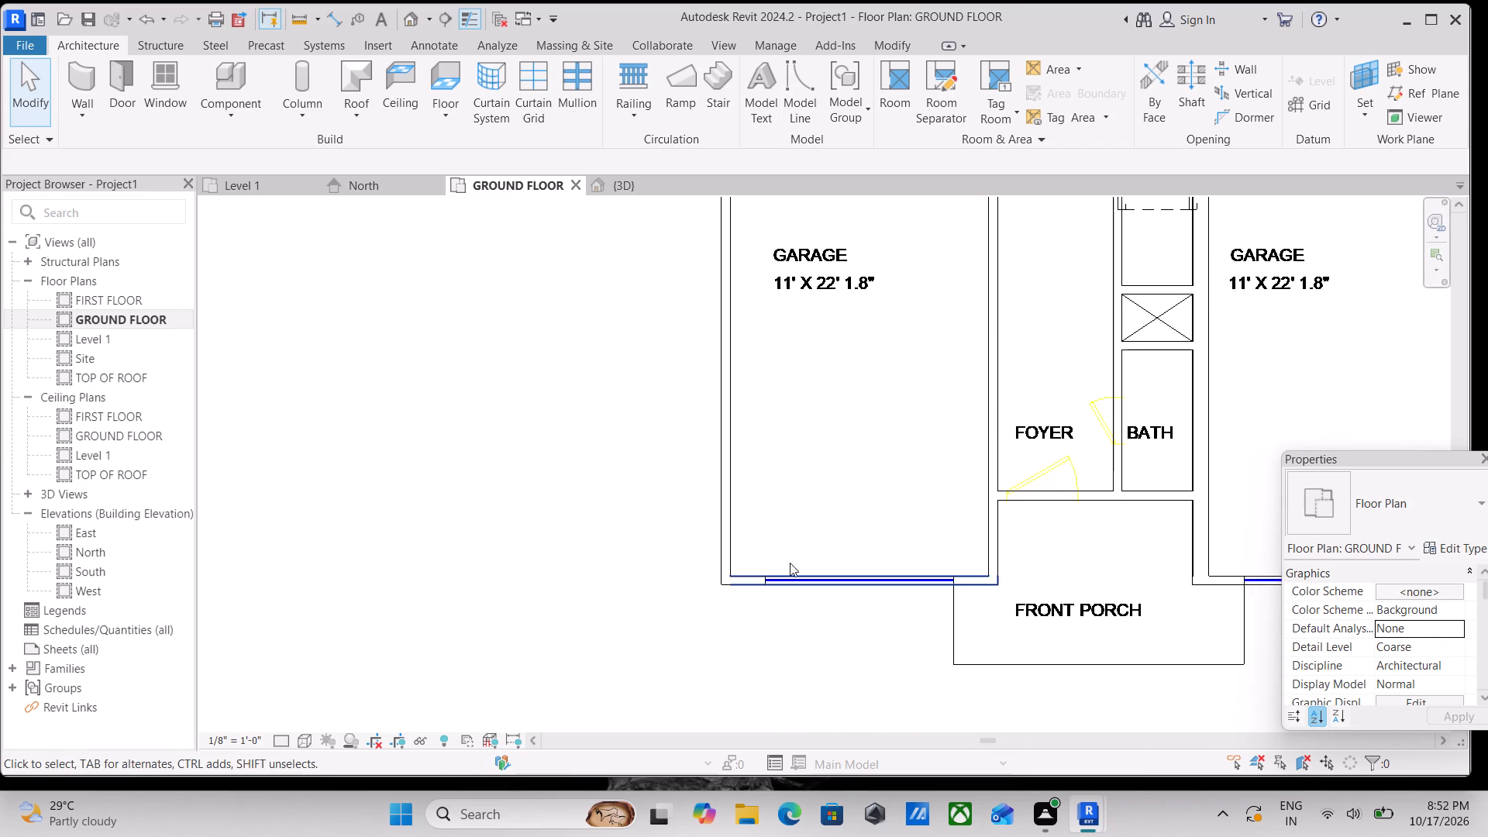
# Examine the laundry, family room and rear patio openings, as well as the foyer, bath and front porch, on the ground floor plan.
pyautogui.scroll(-4, 790, 563)
pyautogui.moveTo(817, 510); pyautogui.dragTo(826, 577, button='middle')
pyautogui.scroll(2, 796, 540)
pyautogui.scroll(-1, 796, 536)
pyautogui.moveTo(796, 536); pyautogui.dragTo(843, 741, button='middle')
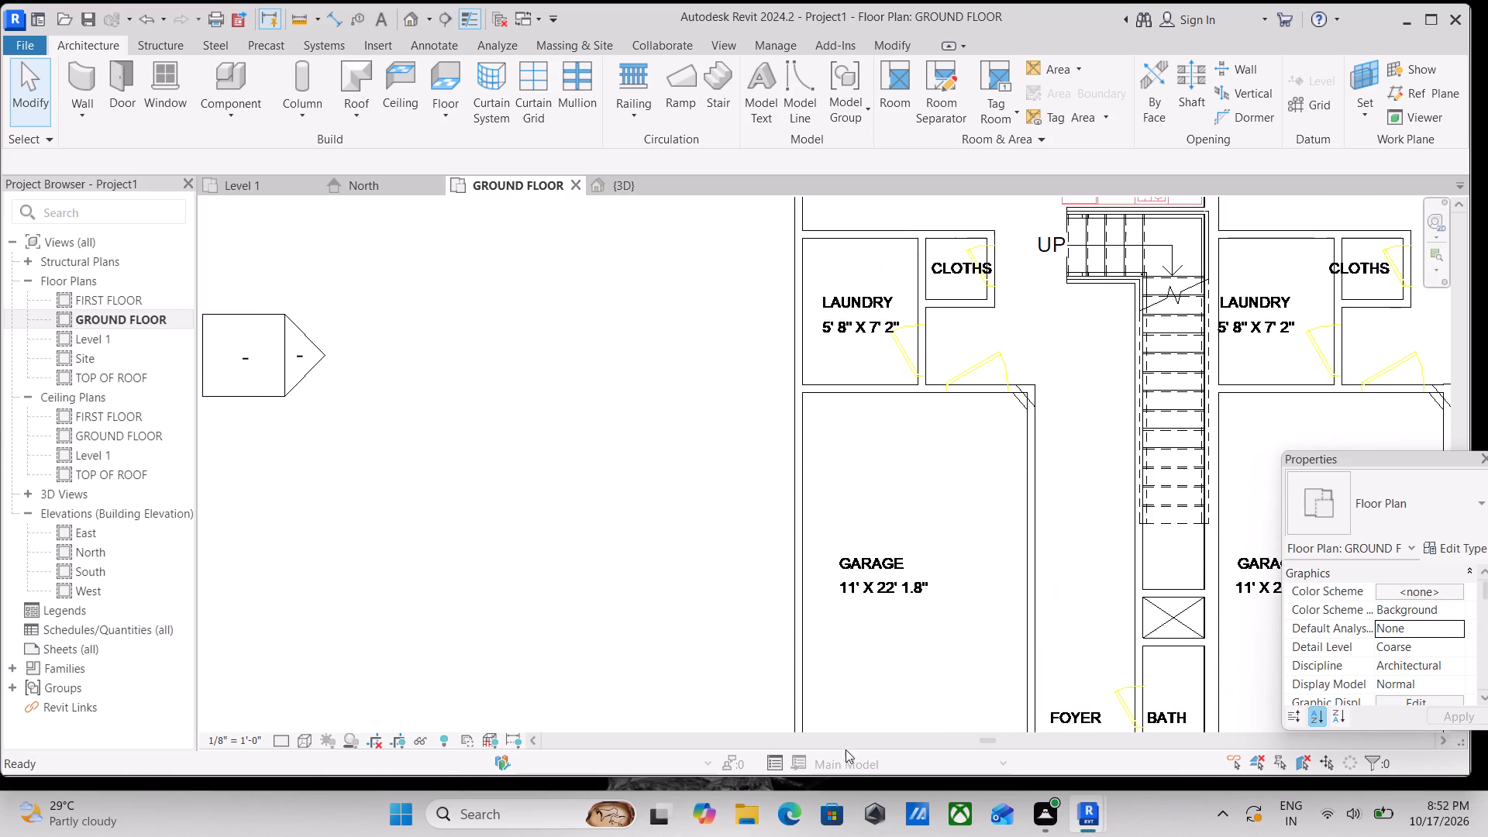
pyautogui.scroll(-3, 865, 707)
pyautogui.moveTo(865, 708); pyautogui.dragTo(865, 756, button='middle')
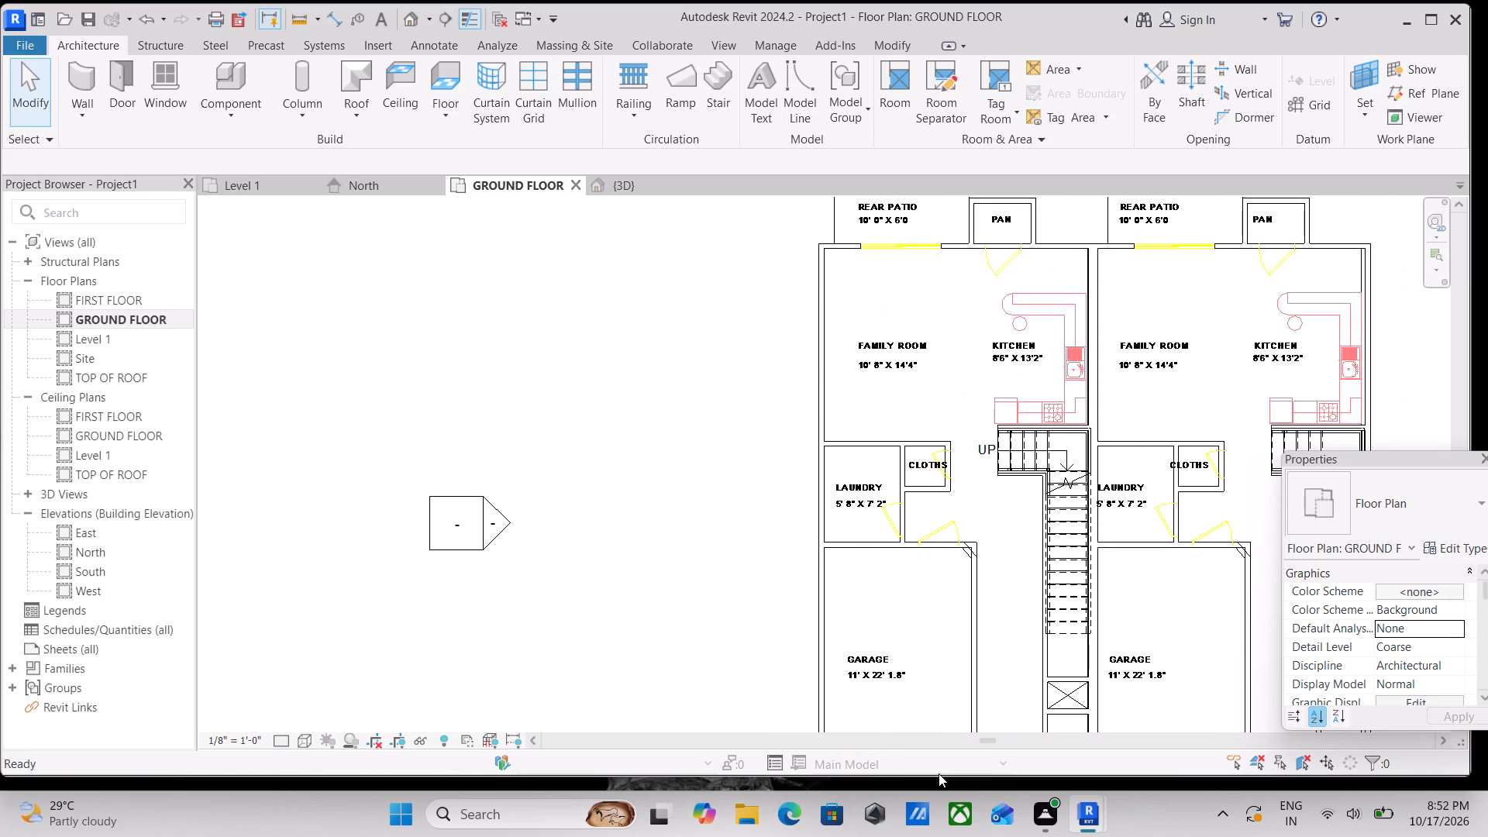
pyautogui.scroll(2, 918, 773)
pyautogui.scroll(-1, 911, 757)
pyautogui.scroll(-2, 890, 437)
pyautogui.moveTo(891, 470); pyautogui.dragTo(880, 590, button='middle')
pyautogui.scroll(2, 870, 429)
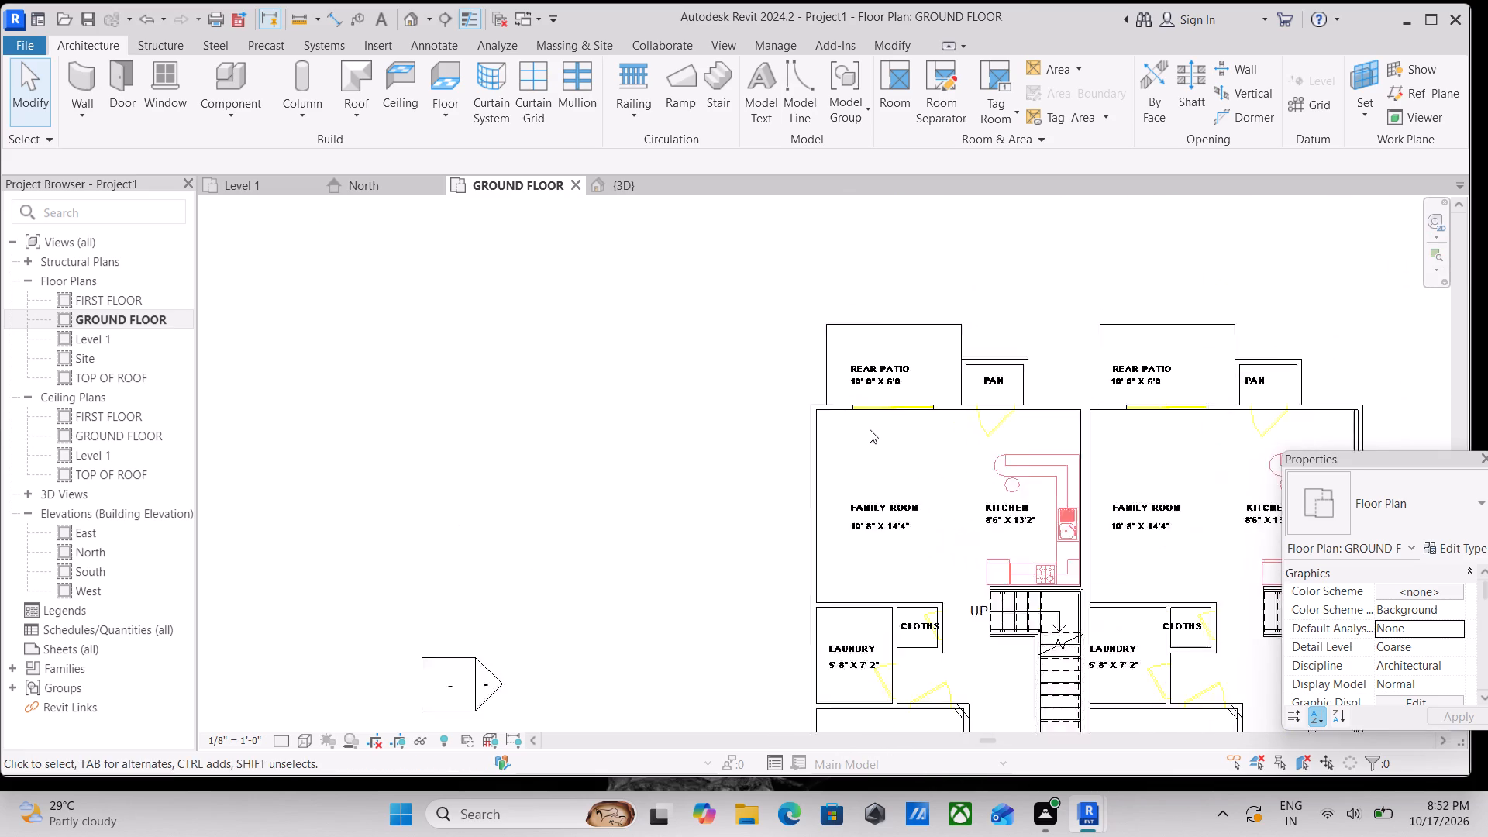
pyautogui.scroll(8, 870, 429)
pyautogui.scroll(-7, 876, 479)
pyautogui.moveTo(877, 483); pyautogui.dragTo(867, 451, button='middle')
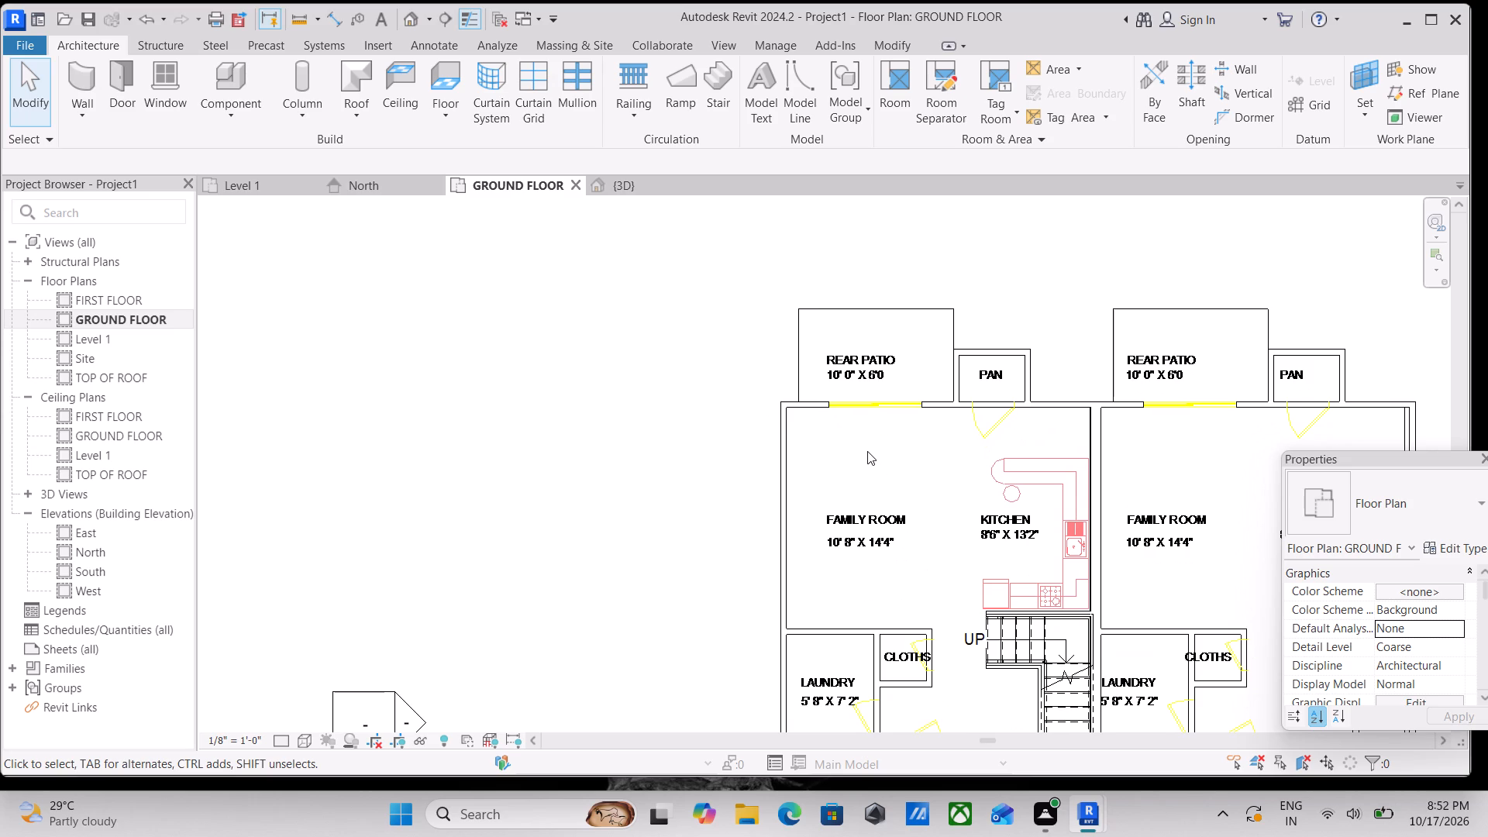
pyautogui.scroll(-2, 880, 457)
pyautogui.moveTo(880, 457); pyautogui.dragTo(869, 150, button='middle')
pyautogui.scroll(-1, 869, 139)
pyautogui.scroll(3, 982, 538)
pyautogui.moveTo(983, 610); pyautogui.dragTo(996, 505, button='middle')
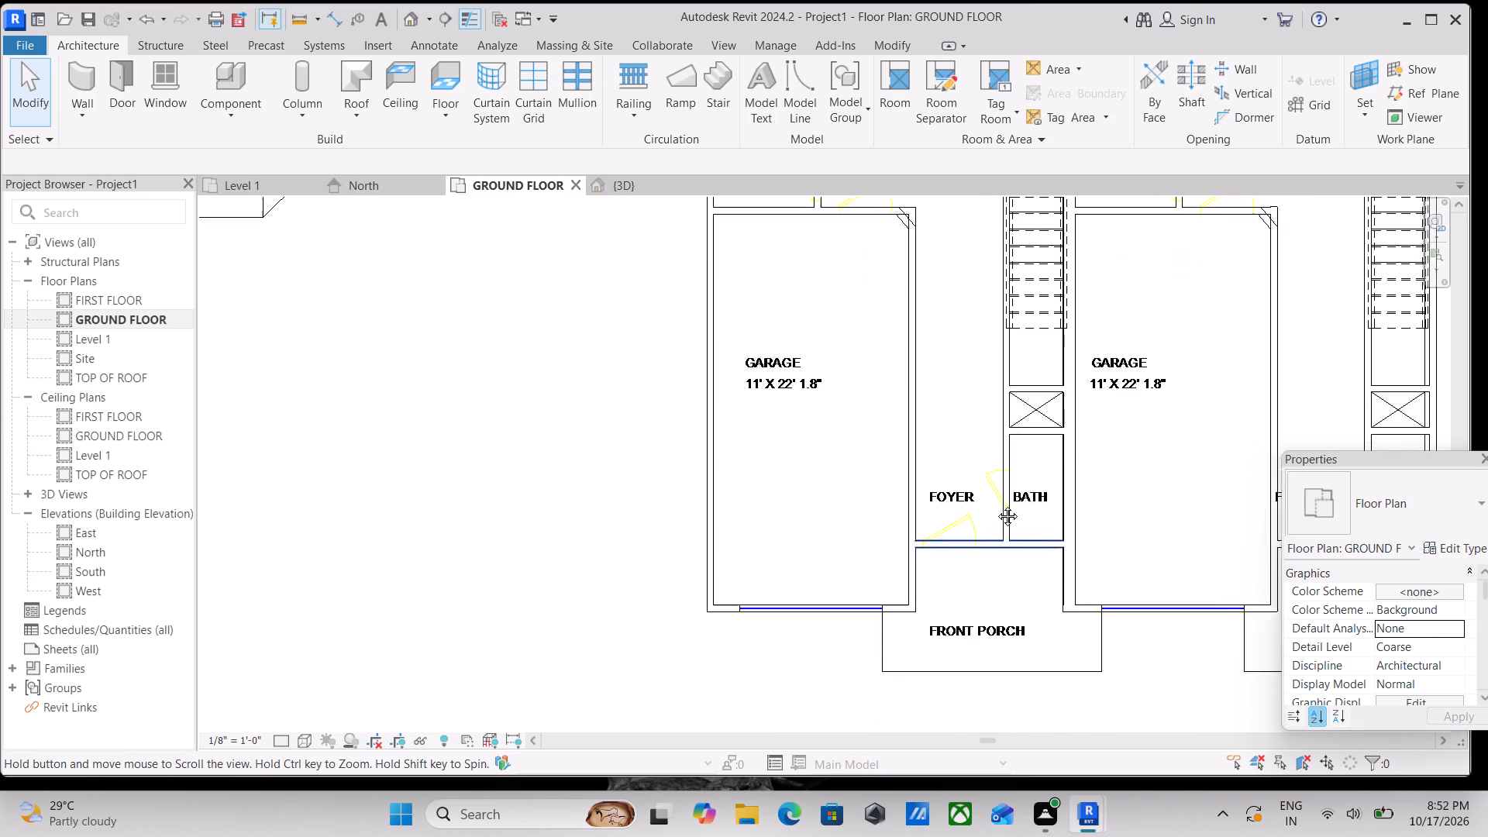
pyautogui.moveTo(996, 505); pyautogui.dragTo(1004, 443, button='middle')
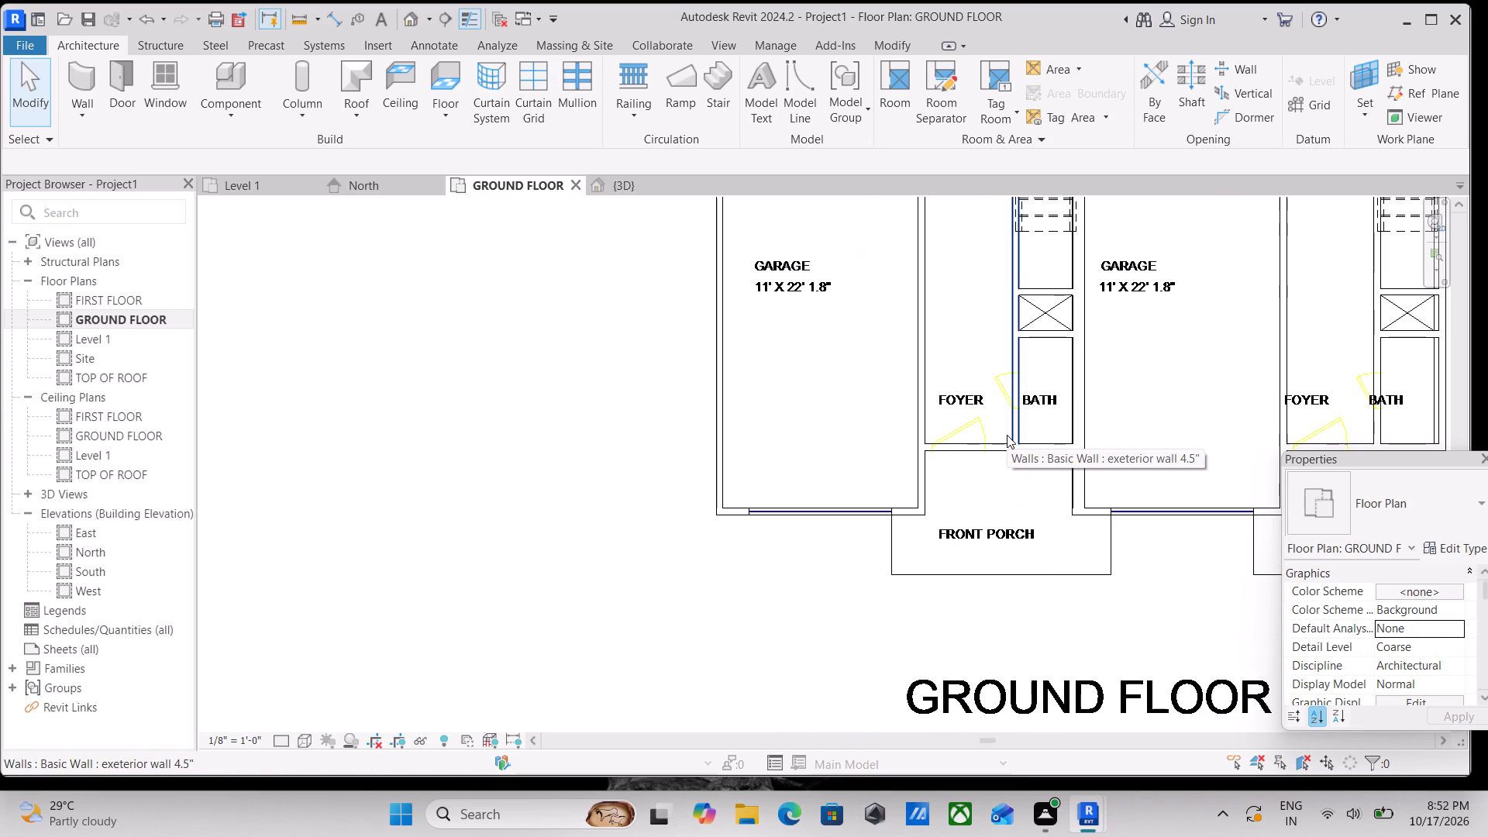
# Draw an 8'-0" Storefront curtain wall along the wall centre across the west unit's garage front opening, flipping its orientation.
pyautogui.scroll(-1, 778, 431)
pyautogui.scroll(2, 746, 477)
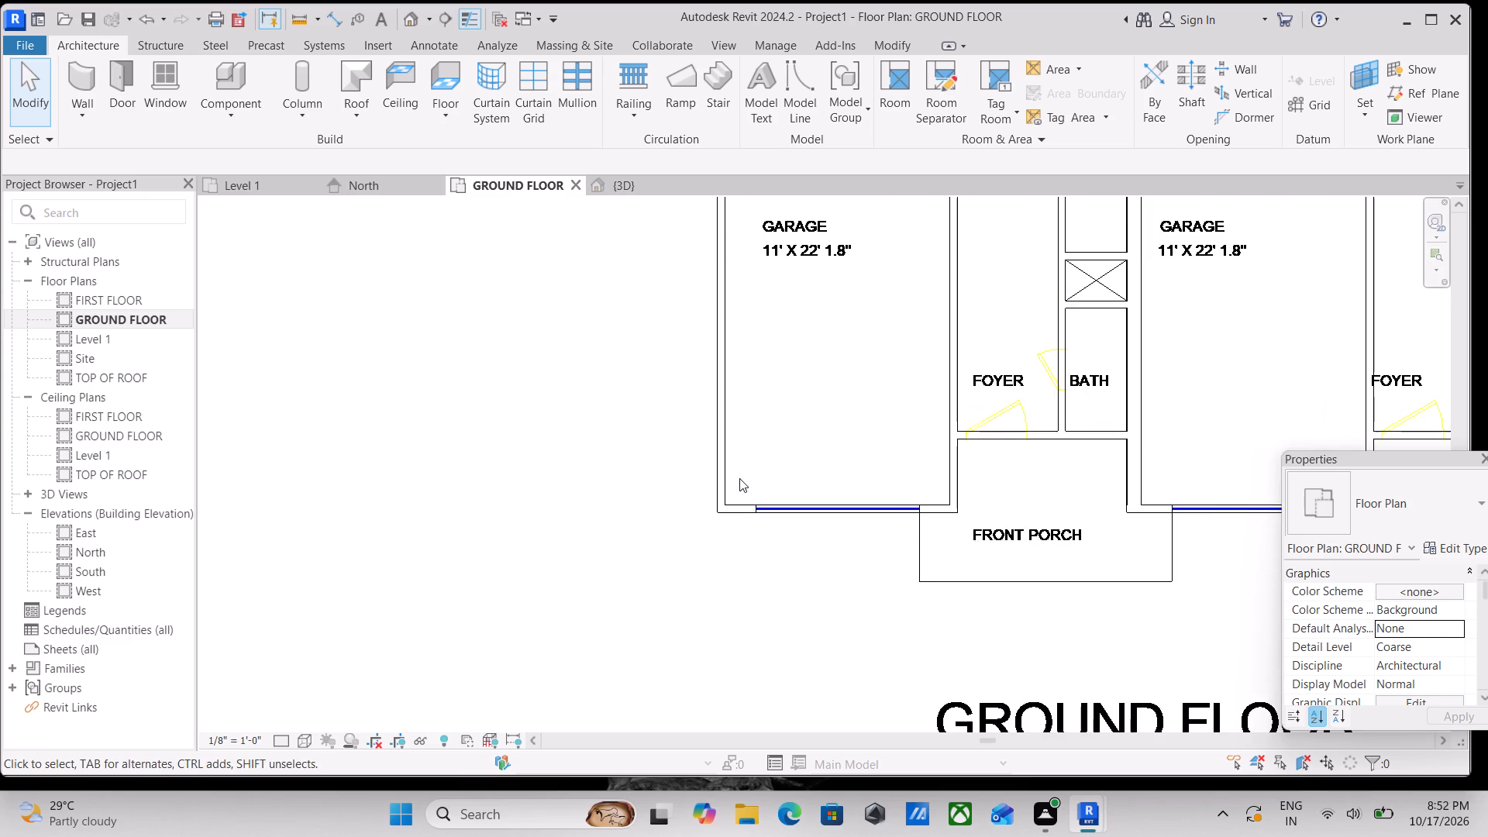
pyautogui.scroll(2, 739, 478)
pyautogui.scroll(3, 758, 566)
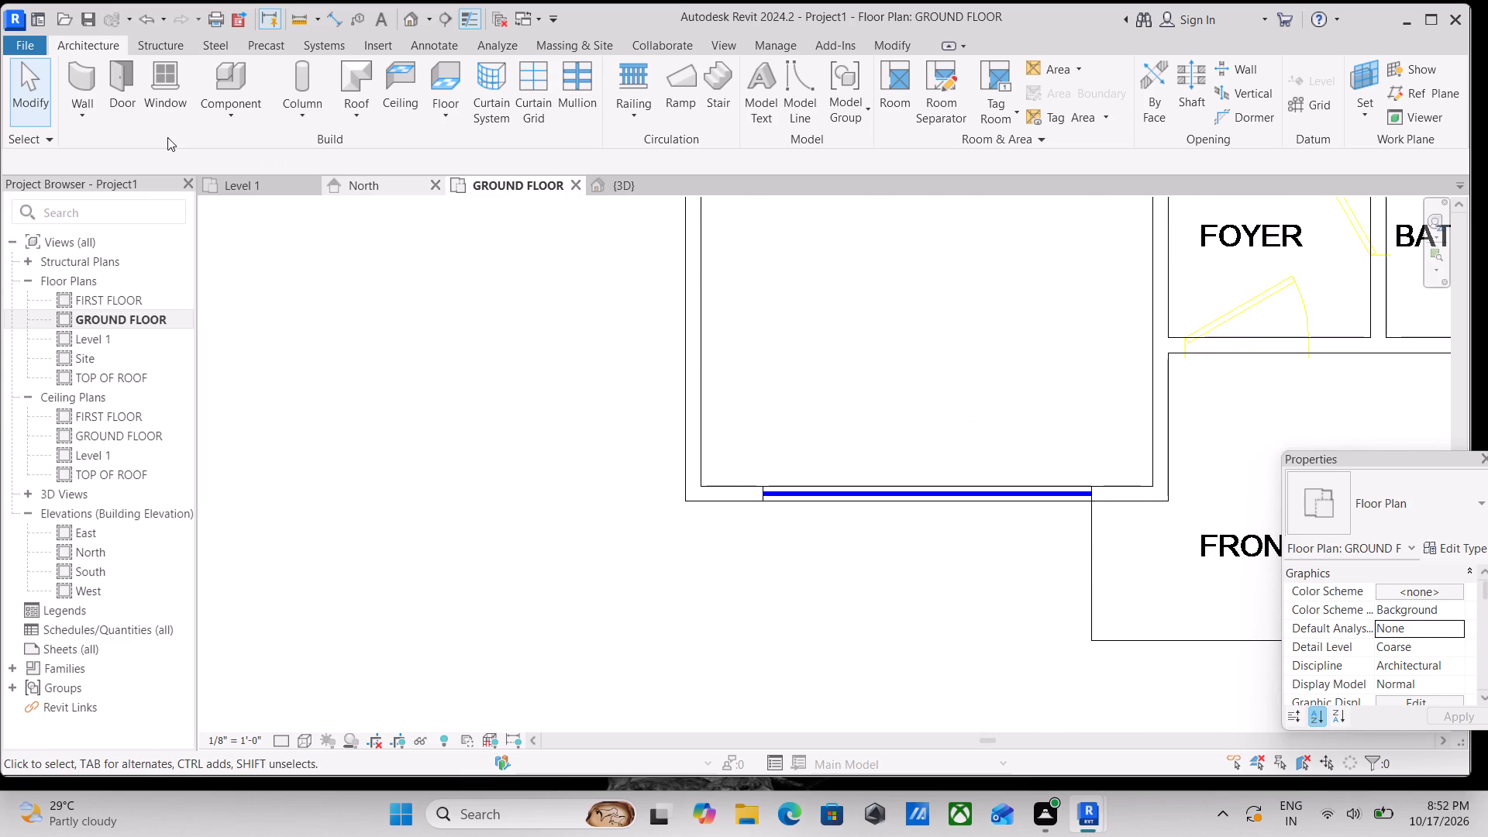
pyautogui.write('wa')
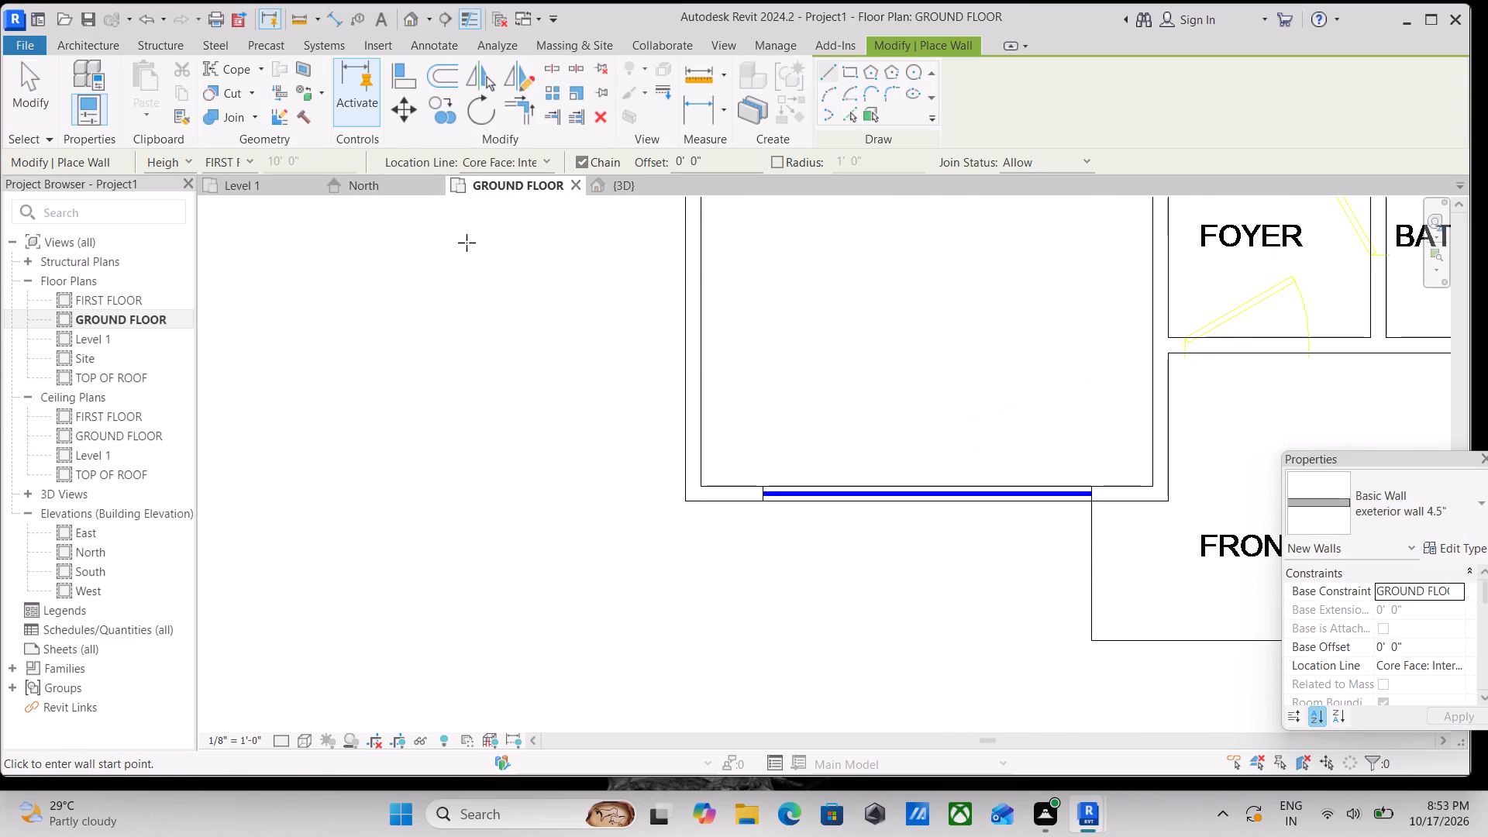
pyautogui.click(1445, 501)
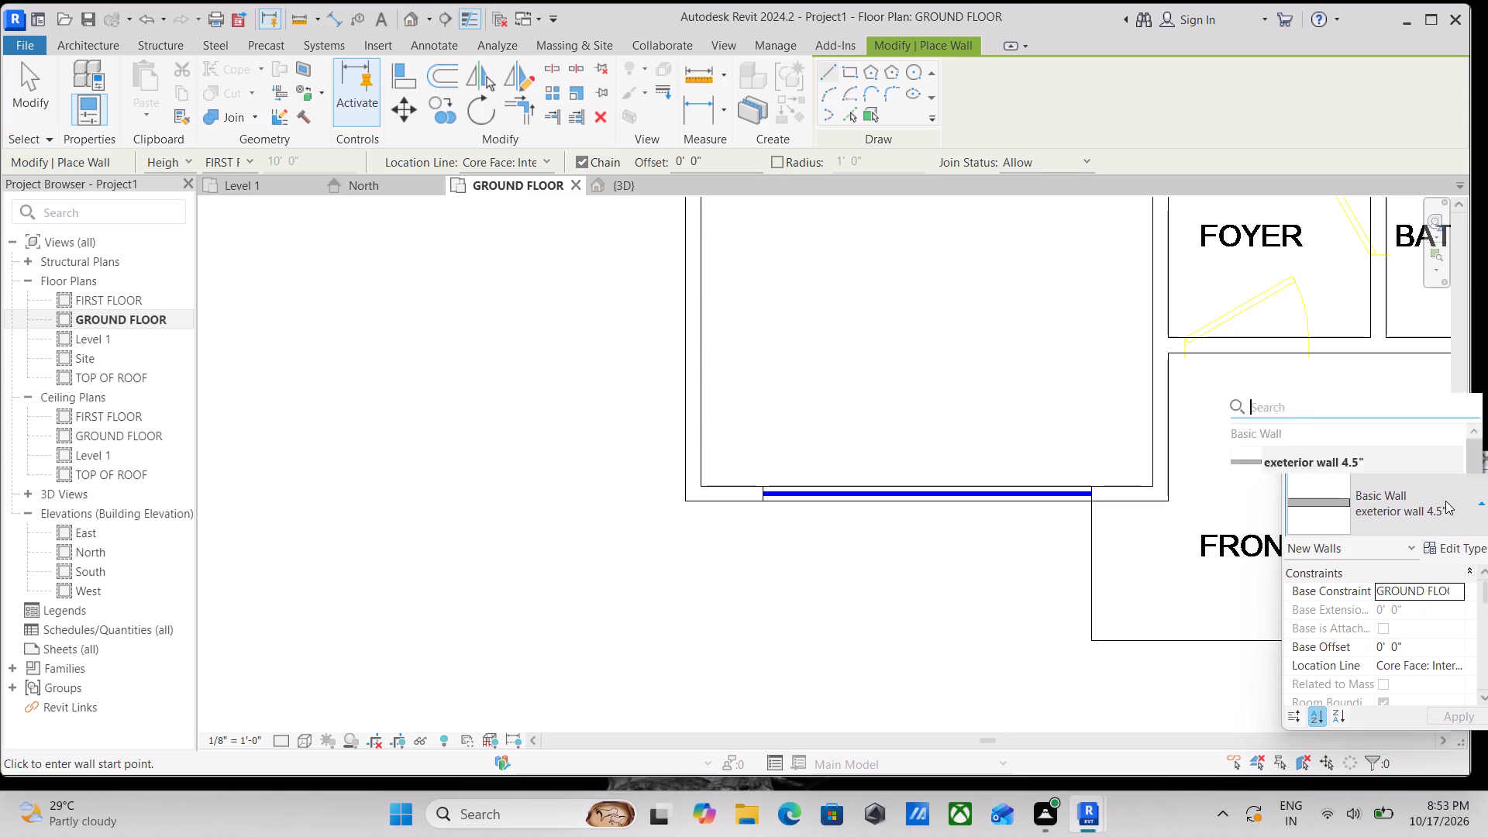
pyautogui.scroll(-5, 1345, 388)
pyautogui.click(1326, 315)
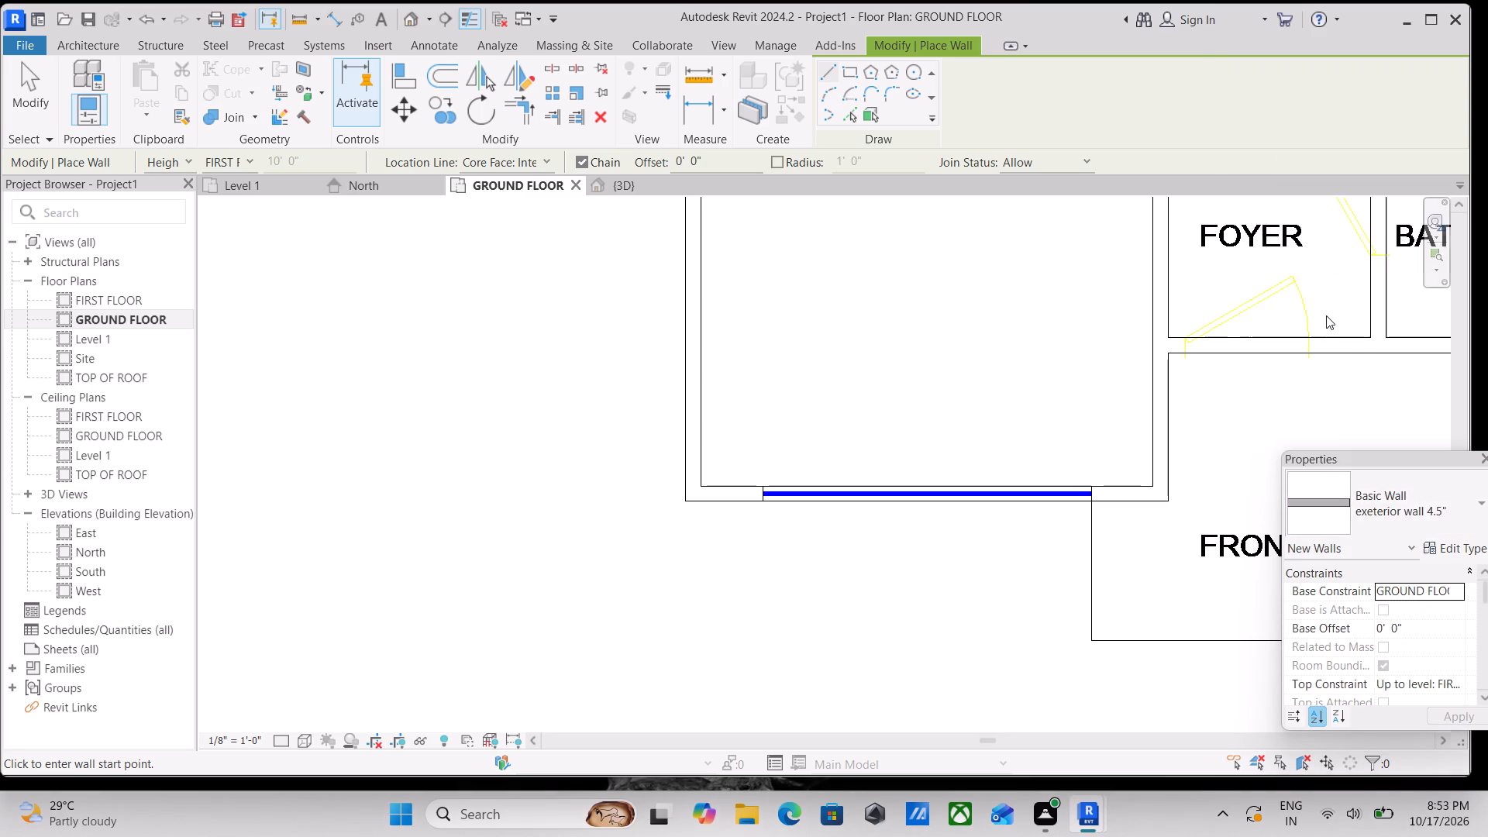
pyautogui.scroll(5, 795, 505)
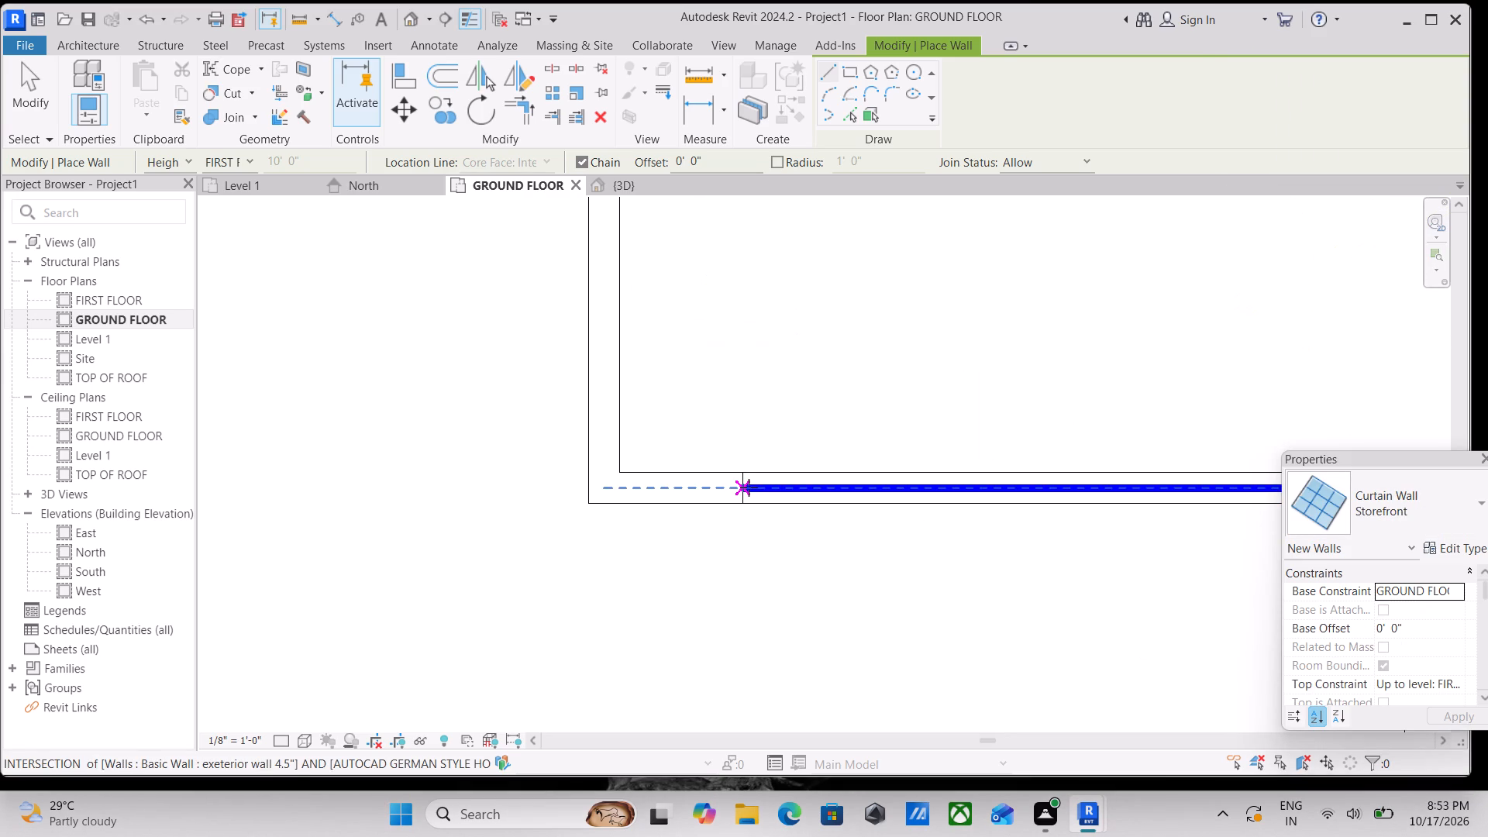
pyautogui.click(743, 484)
pyautogui.moveTo(1030, 480); pyautogui.dragTo(619, 454, button='middle')
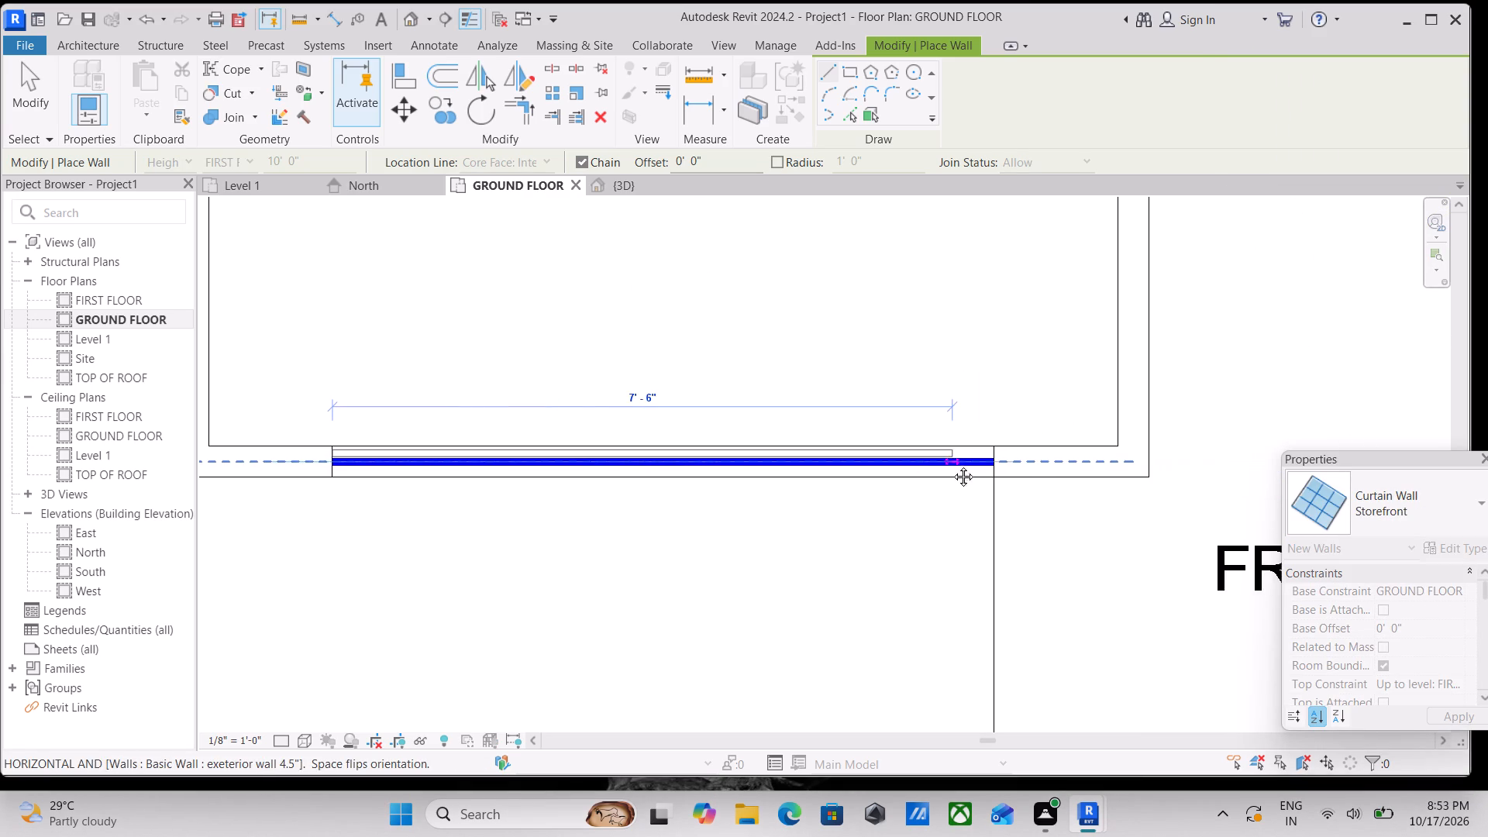
pyautogui.moveTo(952, 465); pyautogui.dragTo(839, 463, button='middle')
pyautogui.press('space')
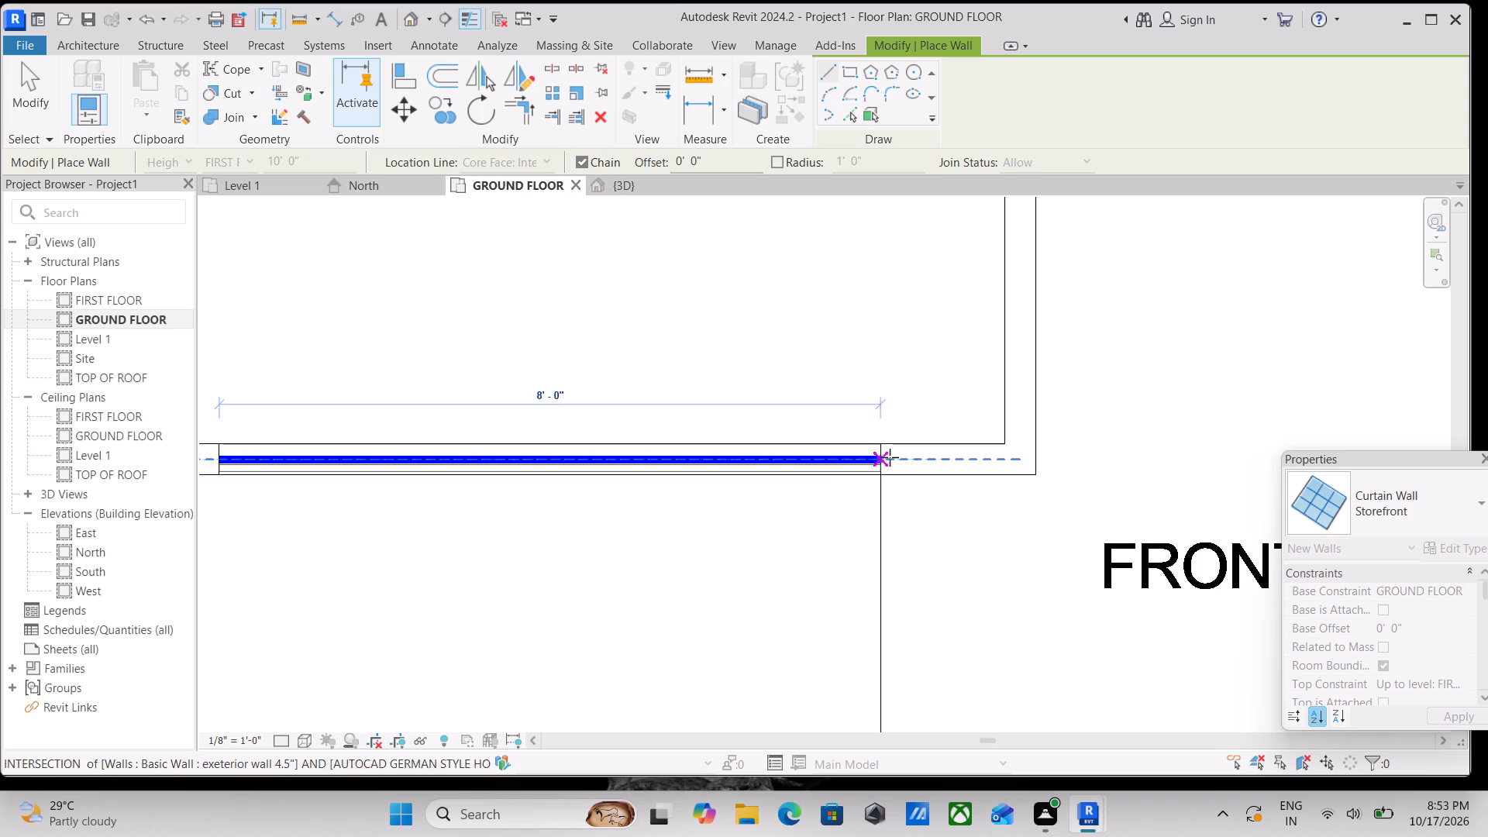
pyautogui.scroll(2, 890, 457)
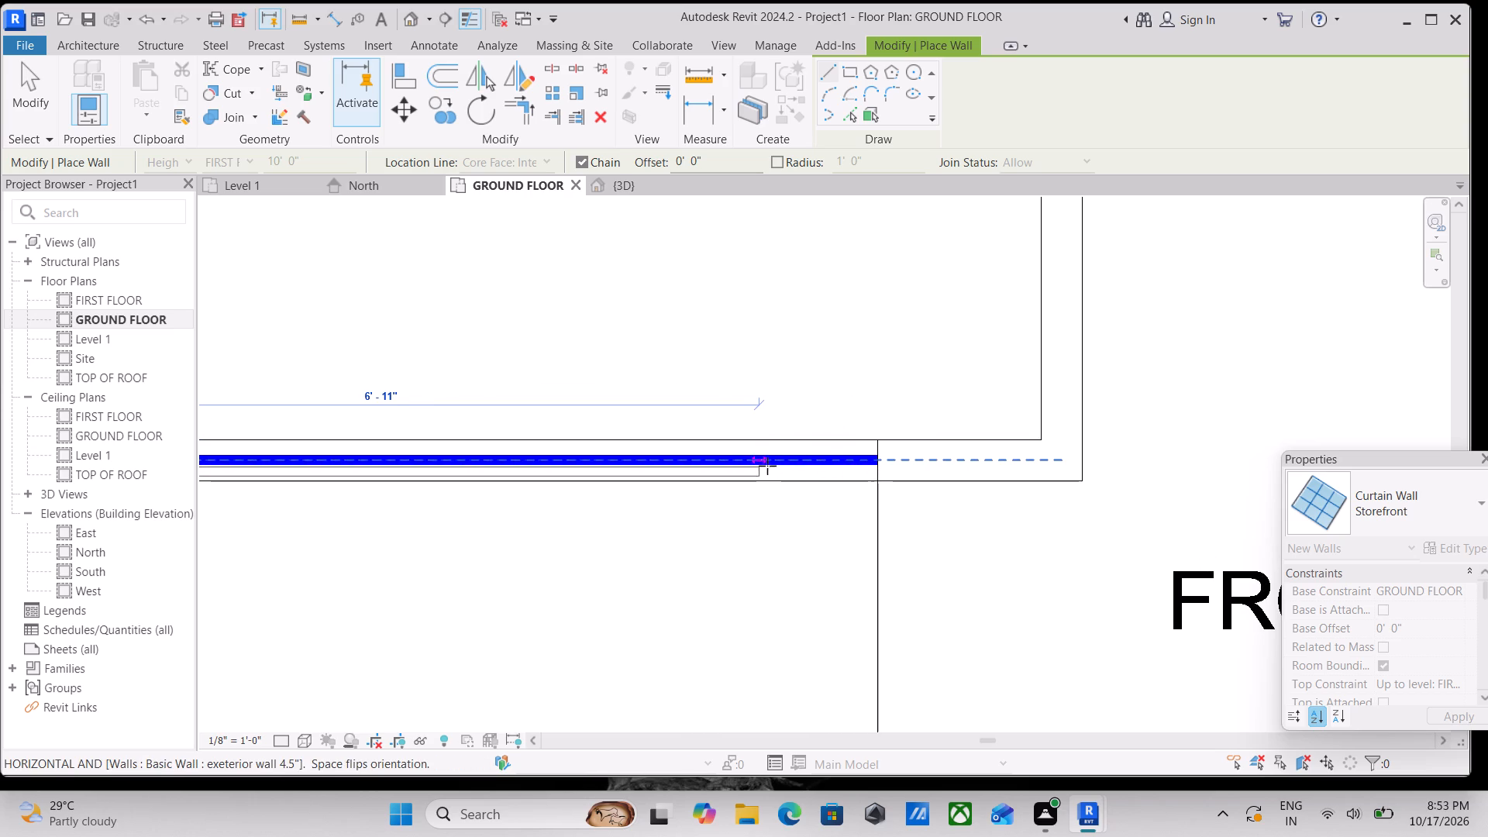
pyautogui.scroll(2, 820, 463)
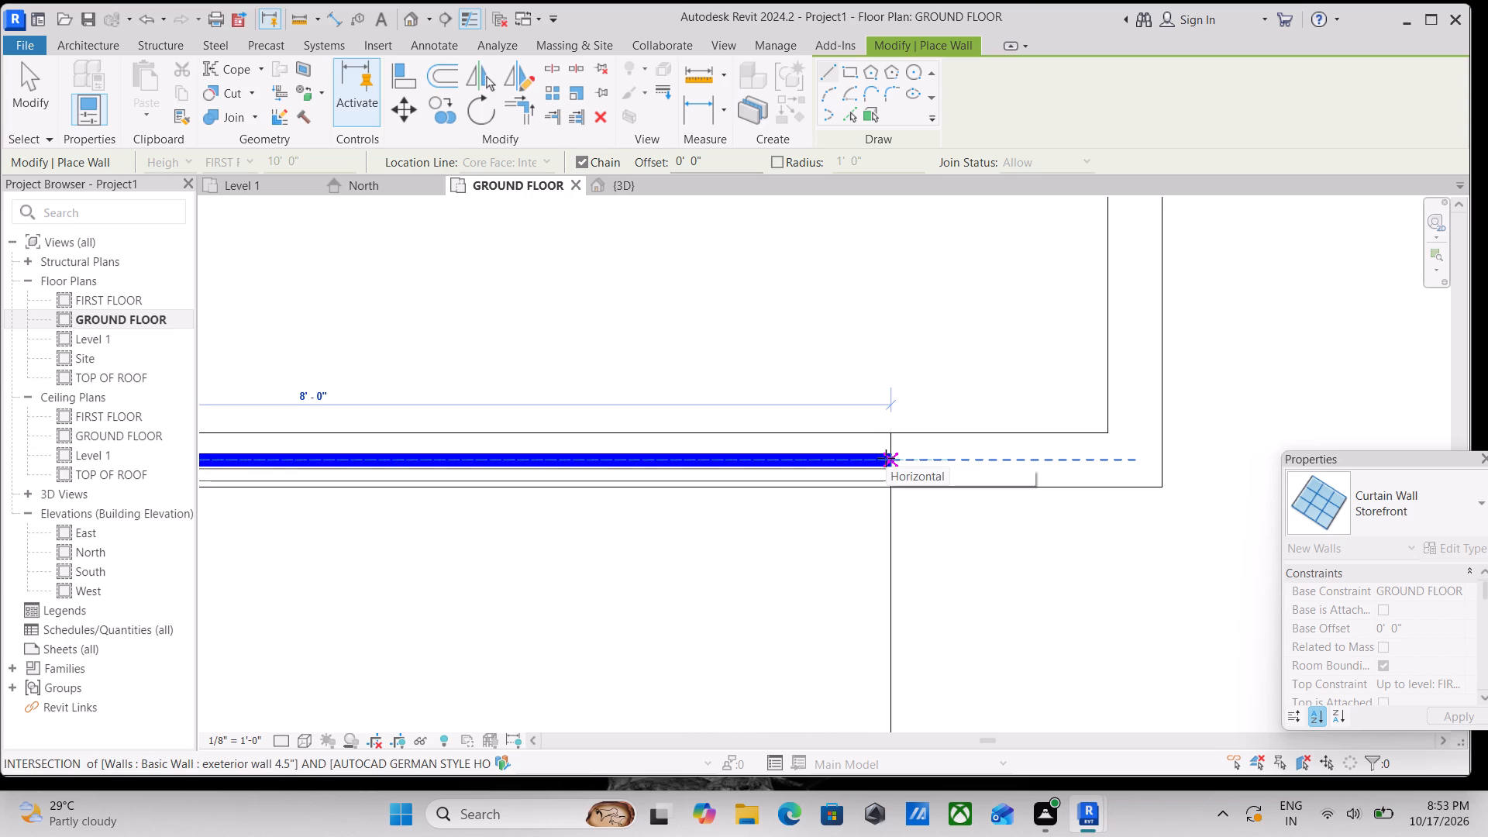
pyautogui.click(887, 458)
pyautogui.press('Escape')
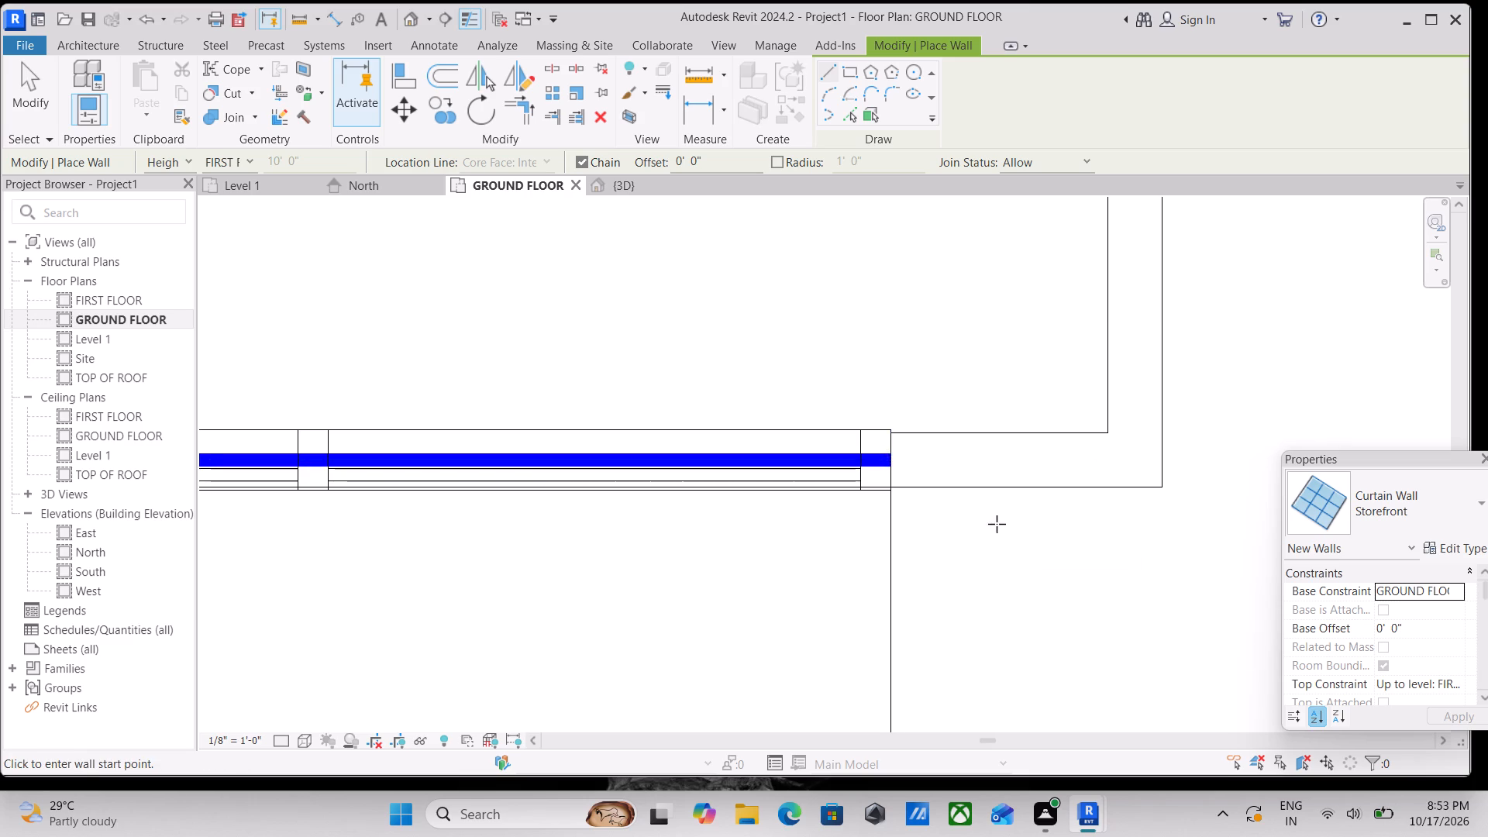
# Switch to the 3D view, orient it to the top over the garage fronts and set its visual style to Wireframe.
pyautogui.scroll(-3, 997, 524)
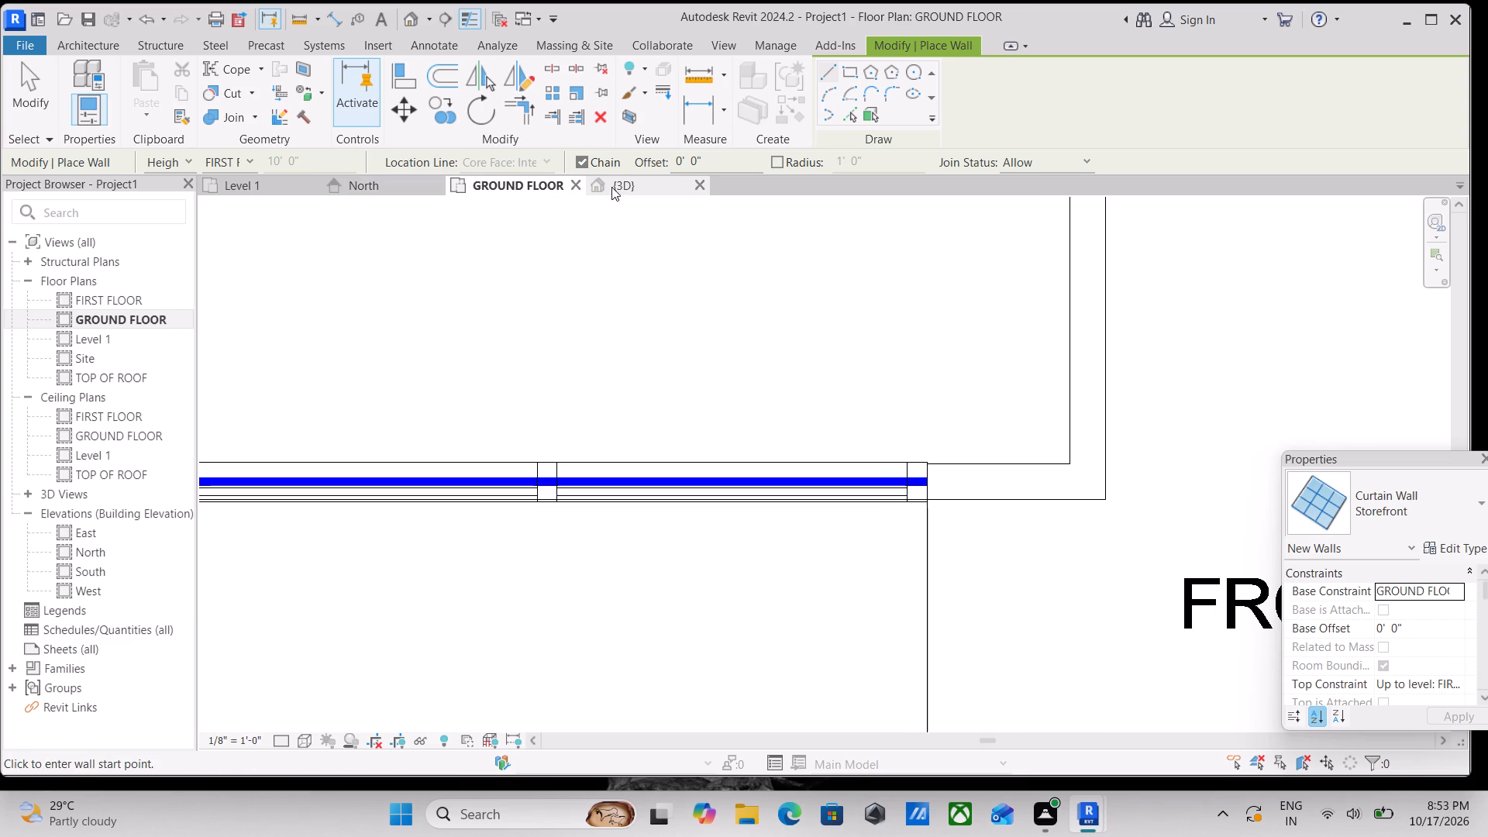
pyautogui.click(611, 187)
pyautogui.scroll(-2, 770, 374)
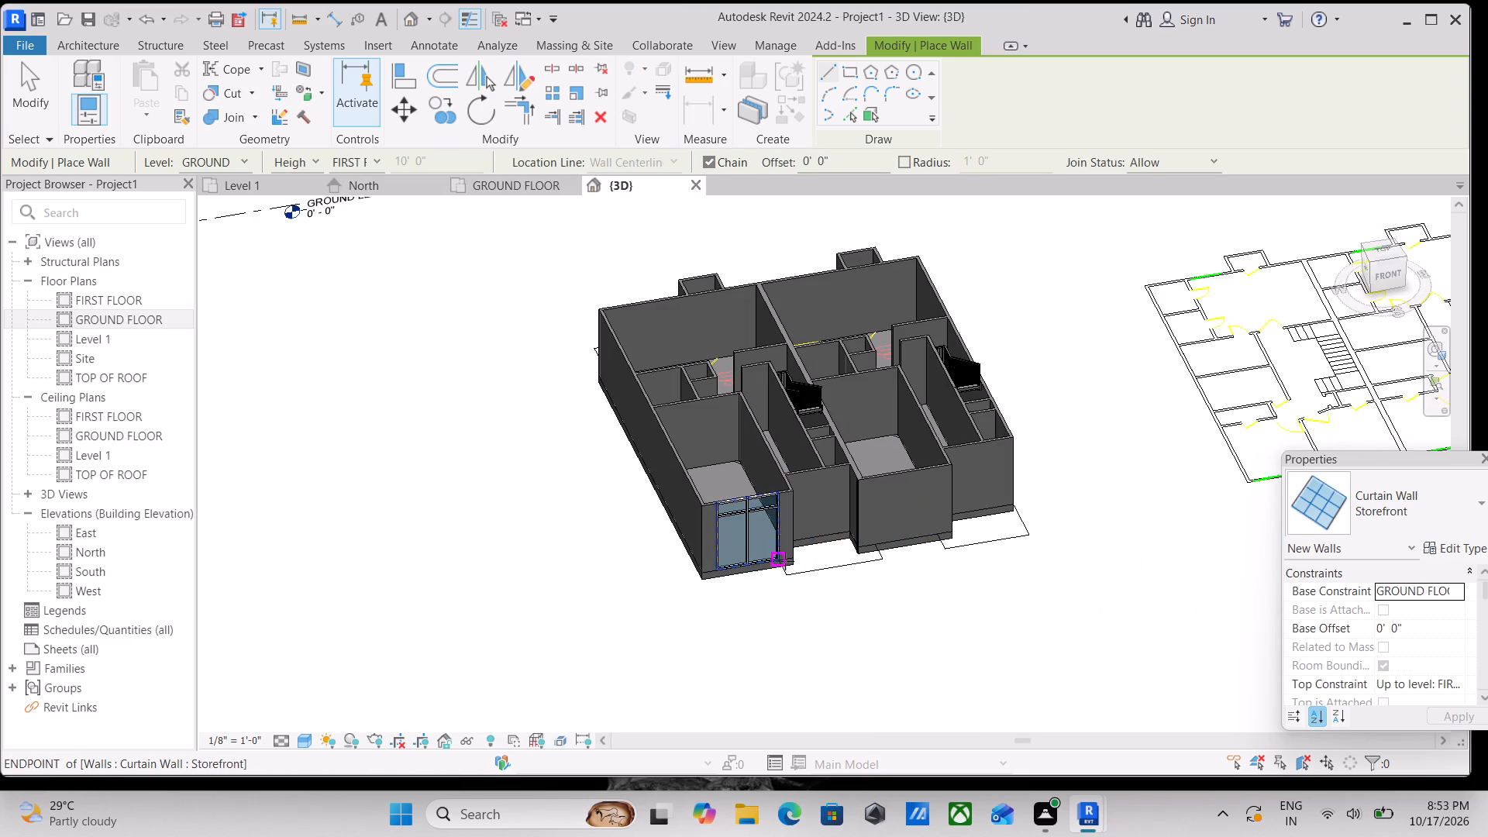
pyautogui.keyDown('shift'); pyautogui.moveTo(785, 558); pyautogui.dragTo(753, 558, button='middle'); pyautogui.keyUp('shift')
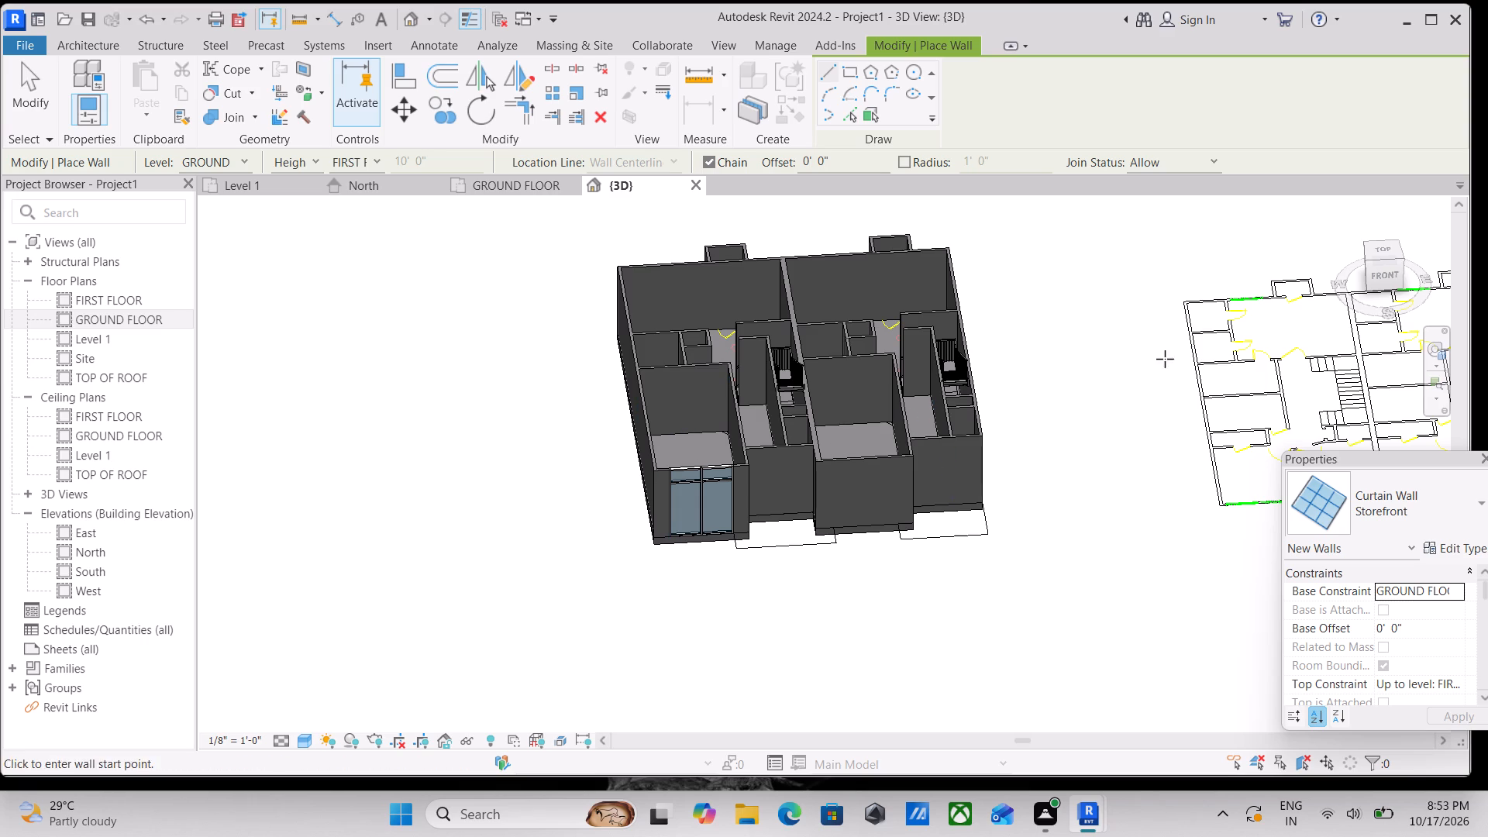
pyautogui.click(1379, 251)
pyautogui.scroll(4, 896, 556)
pyautogui.scroll(3, 739, 604)
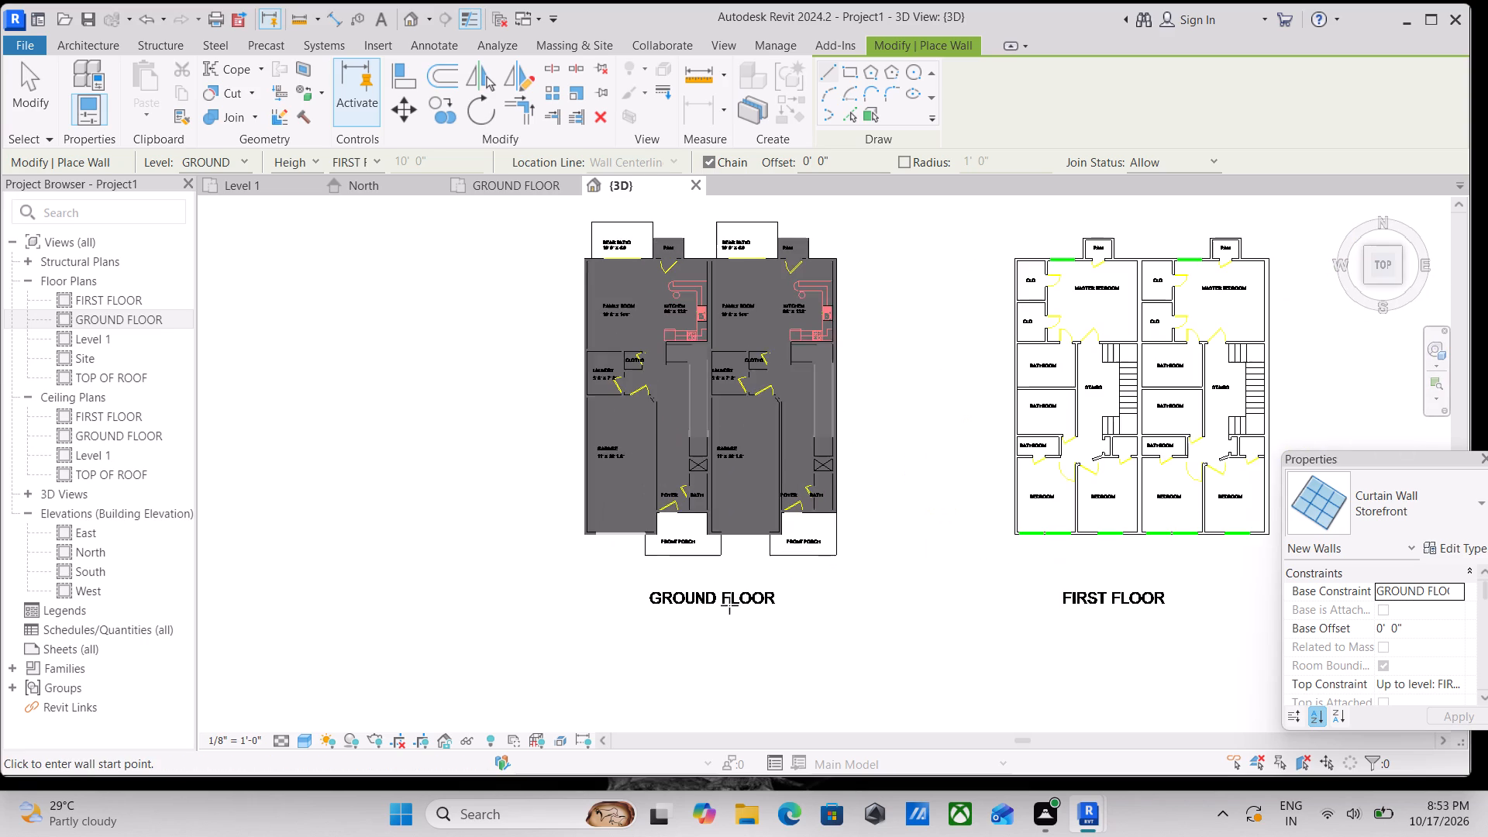
pyautogui.scroll(2, 563, 597)
pyautogui.scroll(3, 671, 515)
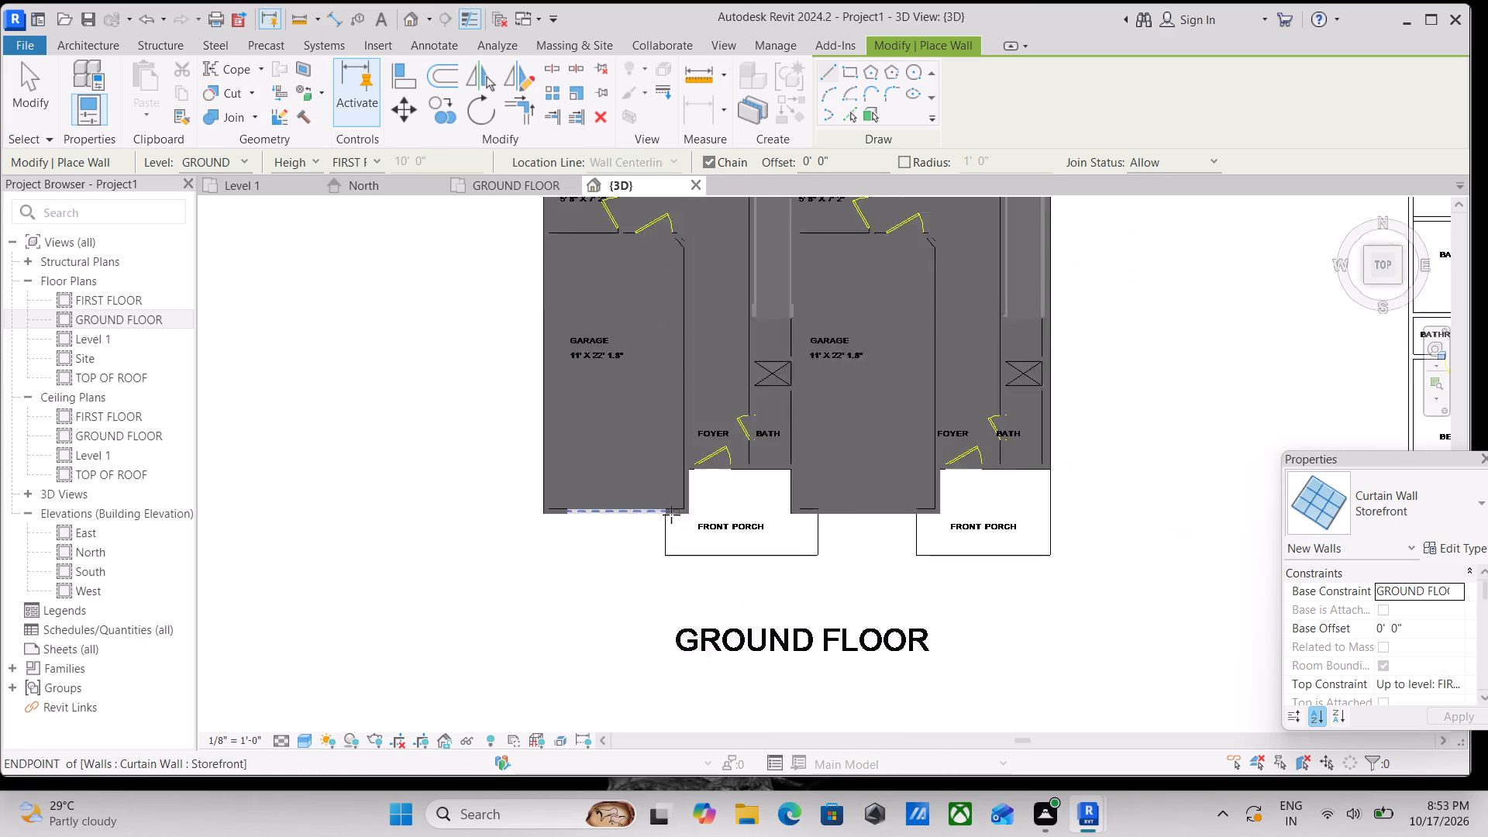
pyautogui.scroll(5, 671, 515)
pyautogui.moveTo(842, 491); pyautogui.dragTo(435, 544, button='middle')
pyautogui.moveTo(680, 539); pyautogui.dragTo(597, 559, button='middle')
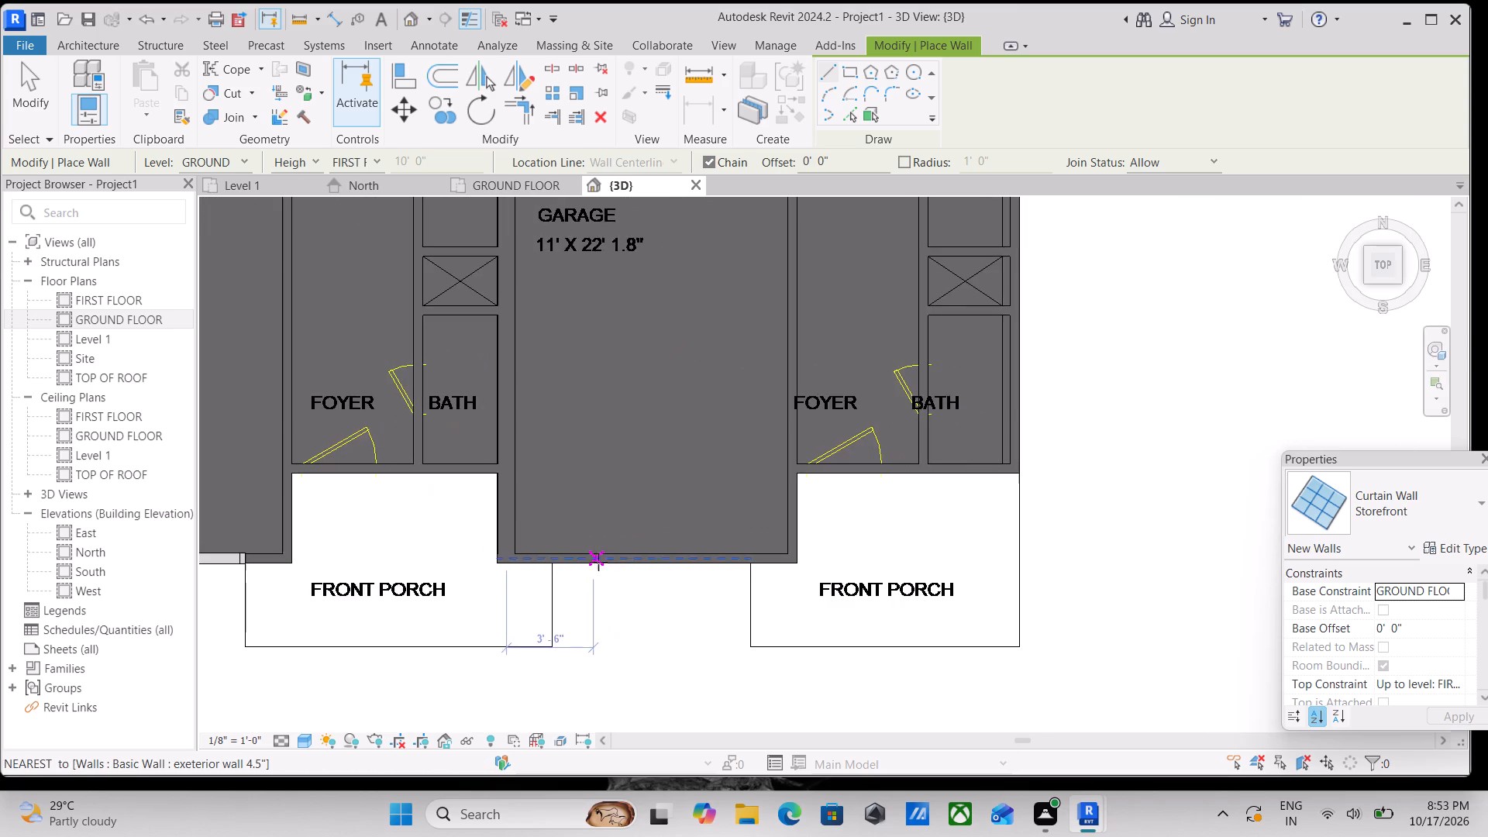
pyautogui.scroll(-7, 670, 553)
pyautogui.moveTo(673, 559); pyautogui.dragTo(697, 623, button='middle')
pyautogui.scroll(6, 666, 629)
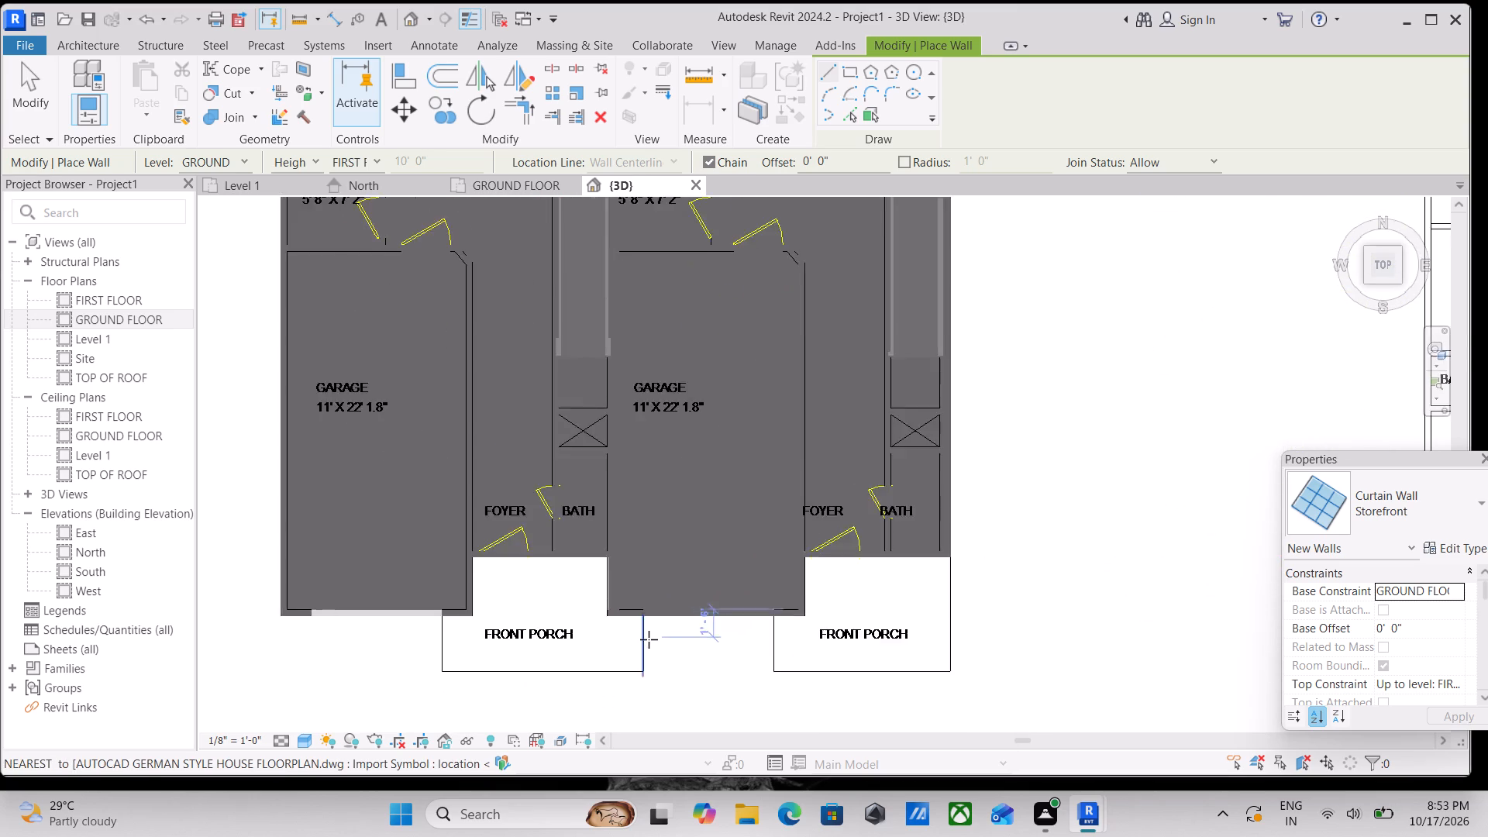
pyautogui.scroll(5, 649, 639)
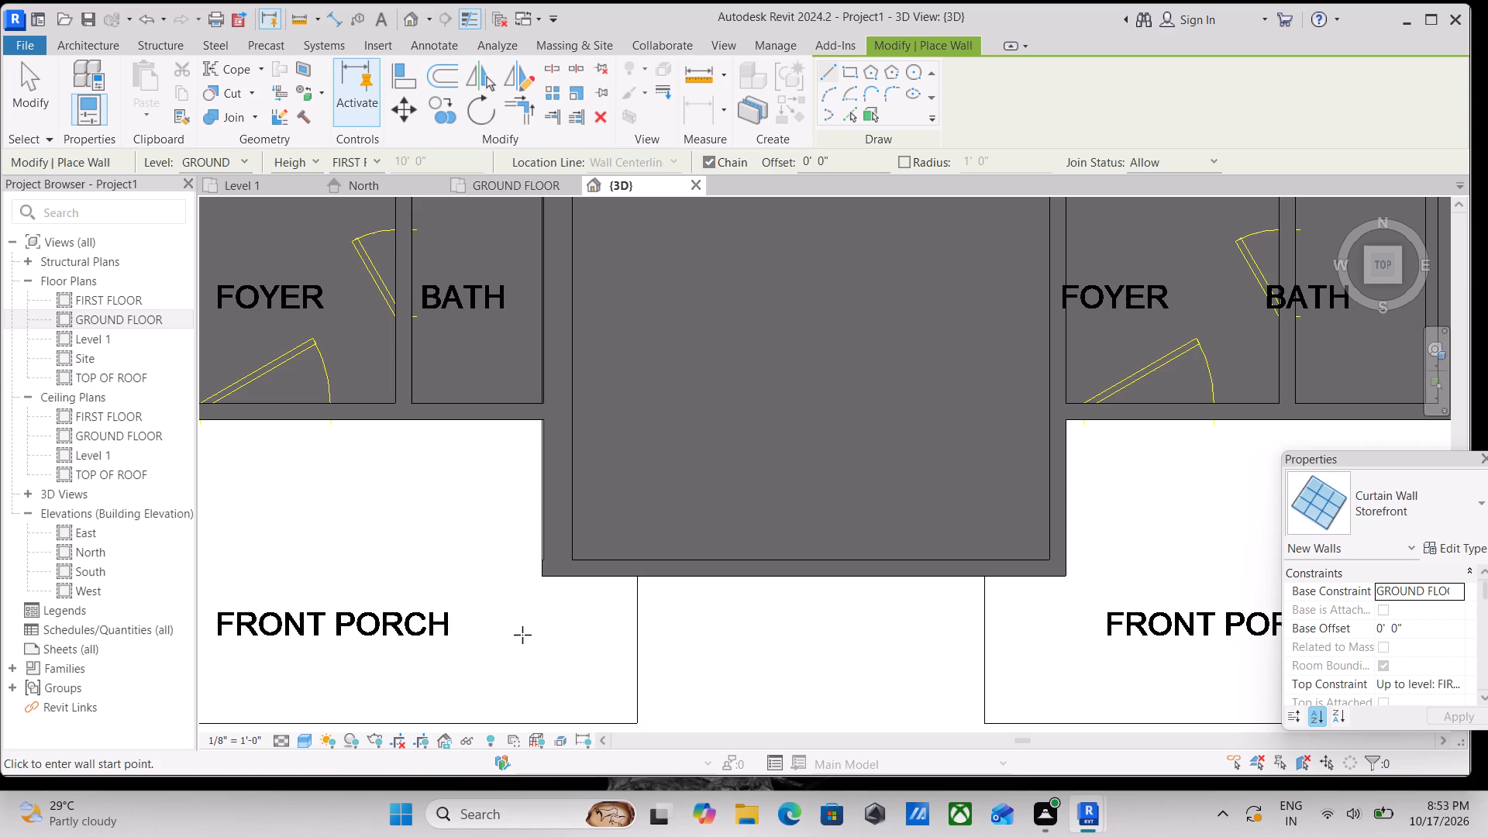
pyautogui.scroll(-3, 522, 635)
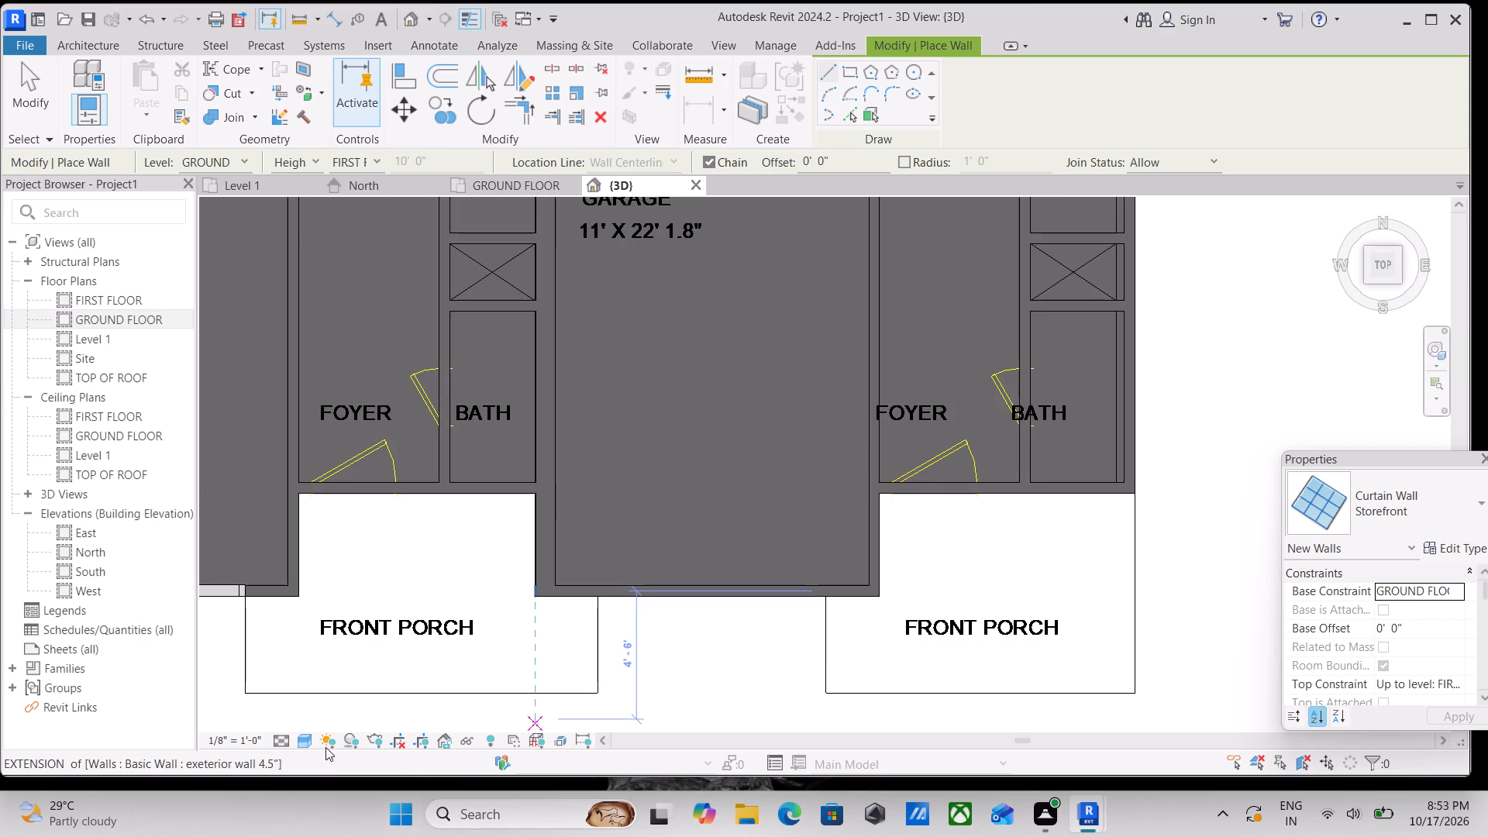
pyautogui.click(306, 743)
pyautogui.click(343, 622)
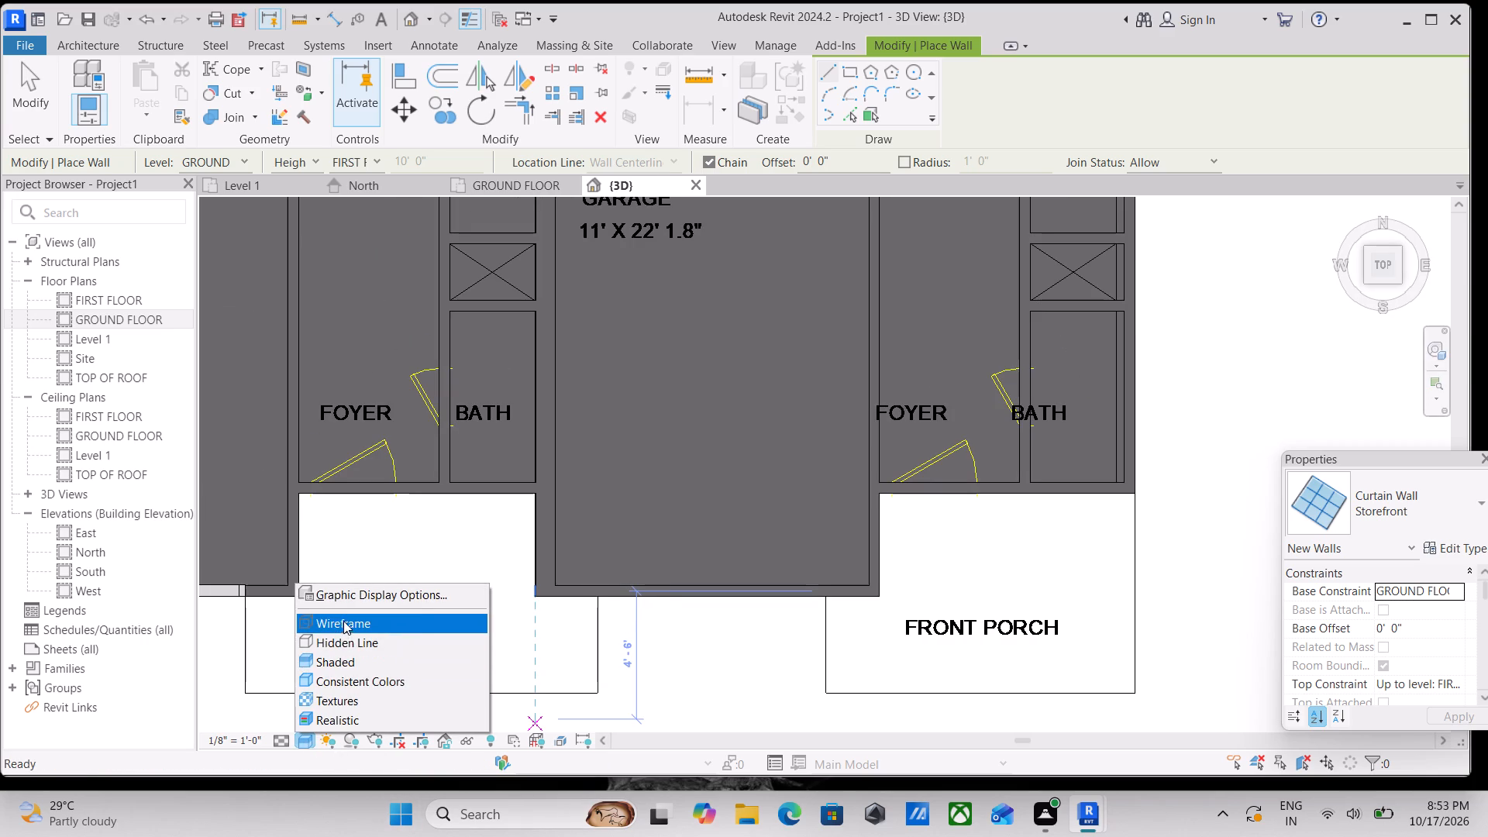
# Draw a Storefront curtain wall across the east unit's garage front opening, between the ends of the opening in the imported plan.
pyautogui.scroll(7, 556, 635)
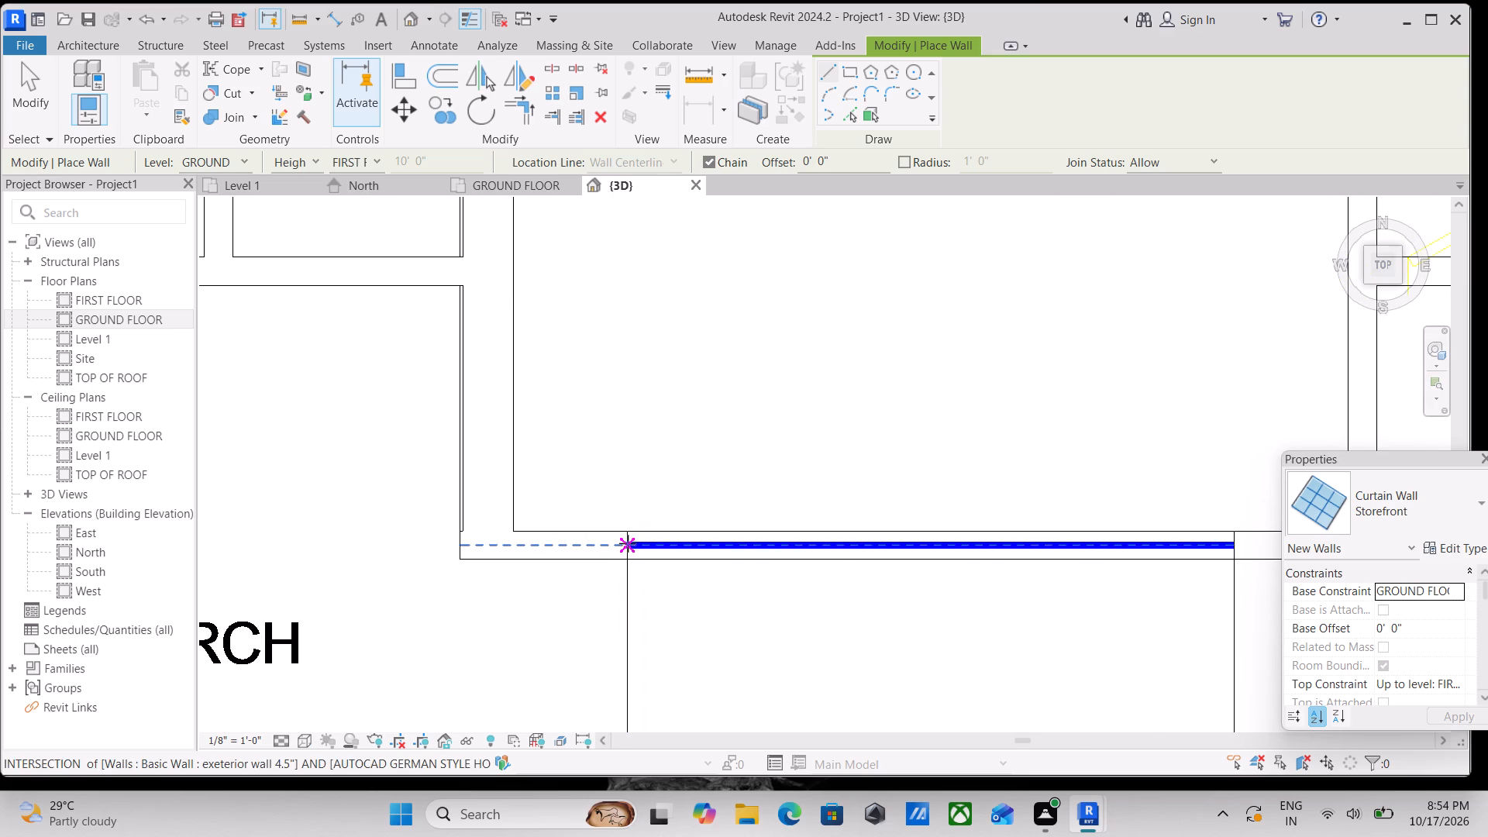
pyautogui.click(626, 547)
pyautogui.scroll(-1, 908, 539)
pyautogui.moveTo(908, 539); pyautogui.dragTo(670, 546, button='middle')
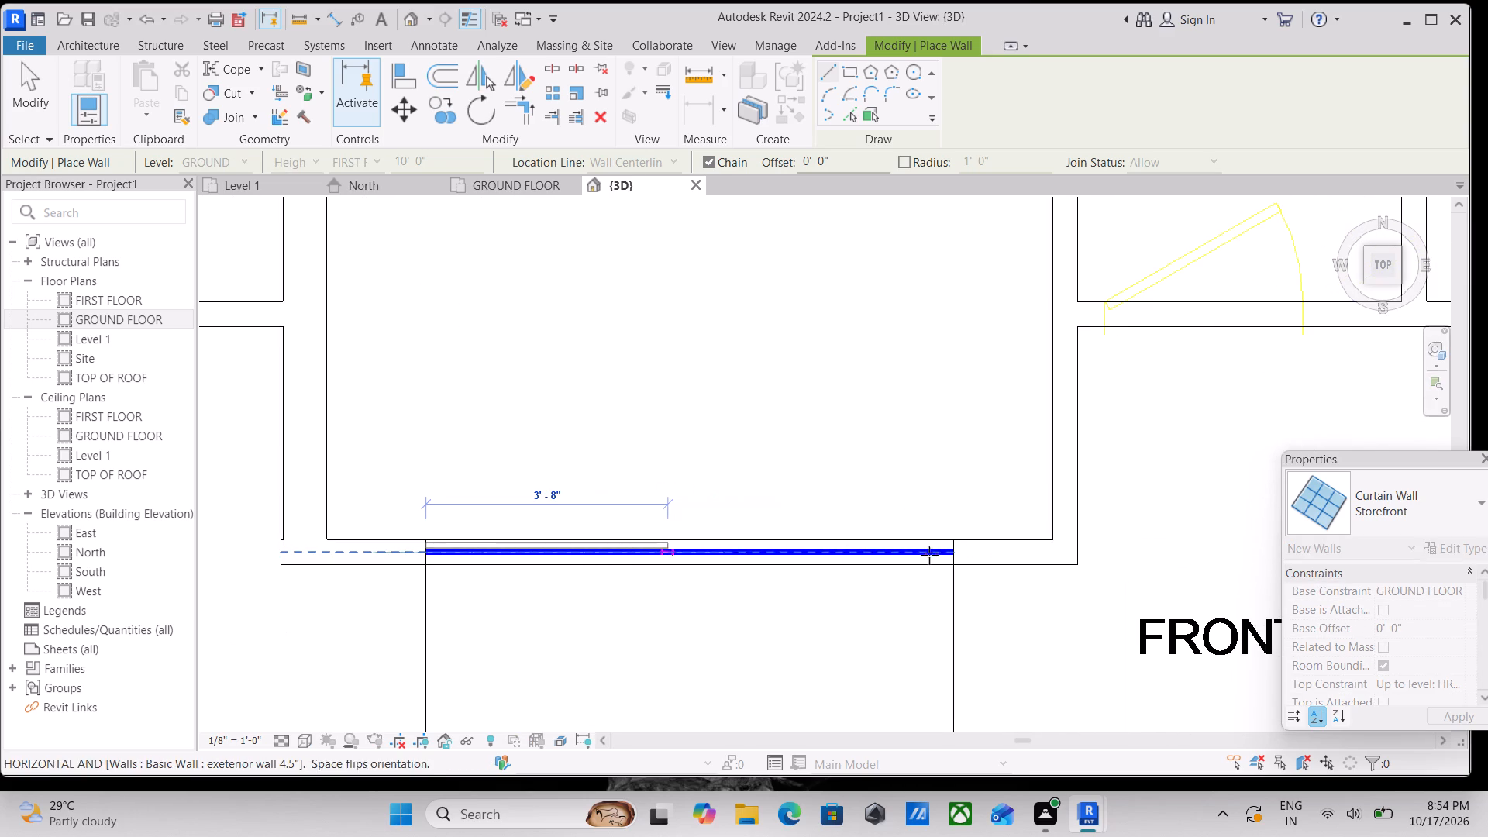
pyautogui.click(956, 549)
pyautogui.press('Escape')
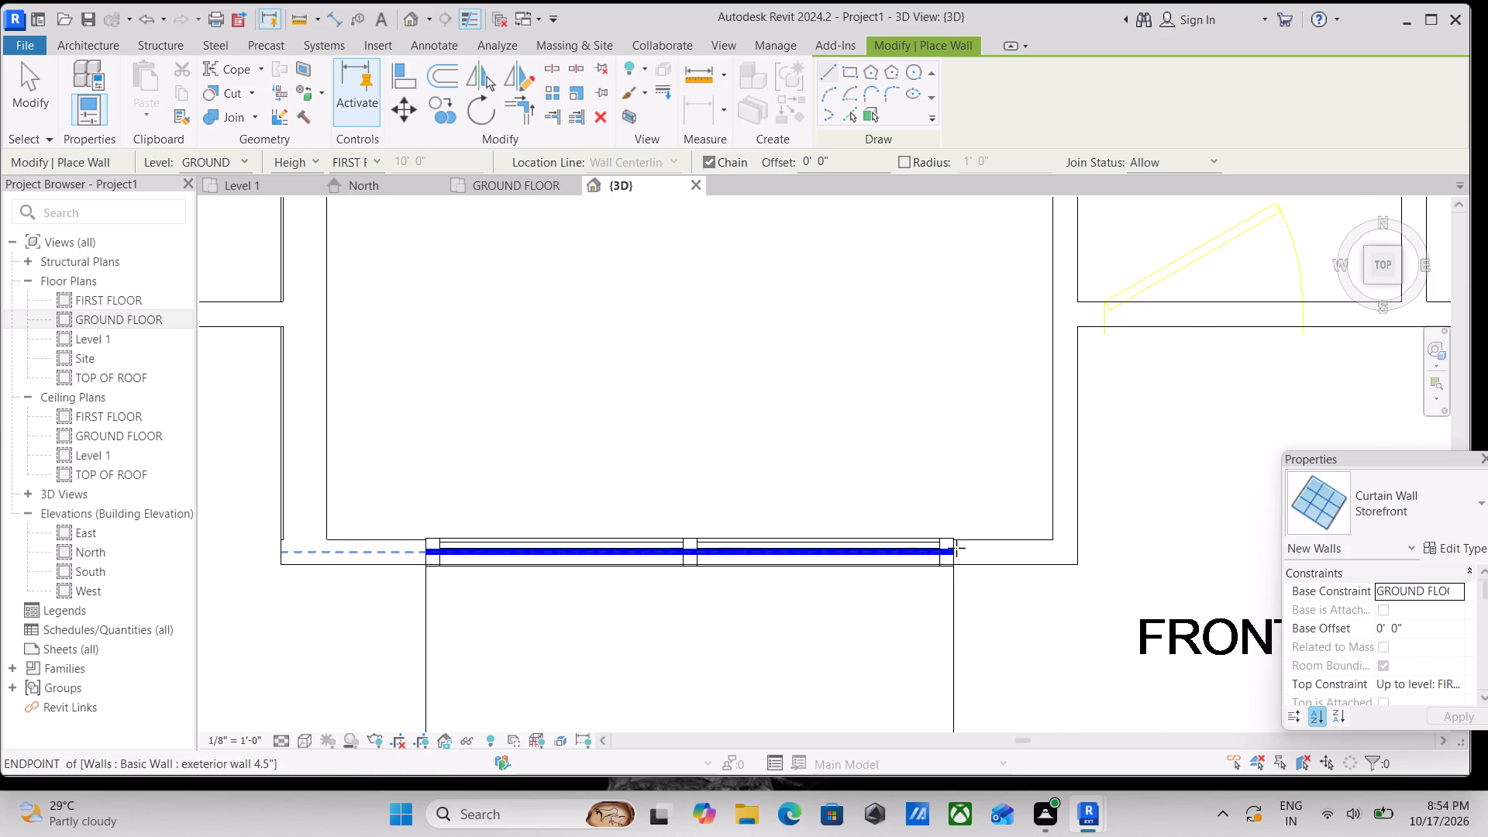
pyautogui.scroll(-4, 956, 548)
pyautogui.press('Escape')
pyautogui.scroll(-3, 668, 496)
pyautogui.moveTo(684, 480); pyautogui.dragTo(779, 443, button='middle')
pyautogui.press('Escape')
pyautogui.scroll(3, 854, 468)
pyautogui.press('Escape')
pyautogui.press('Escape')
# Examine both garage-front Storefront curtain walls from above and from several sides in the wireframe 3D view, checking against the ground floor plan.
pyautogui.click(821, 502)
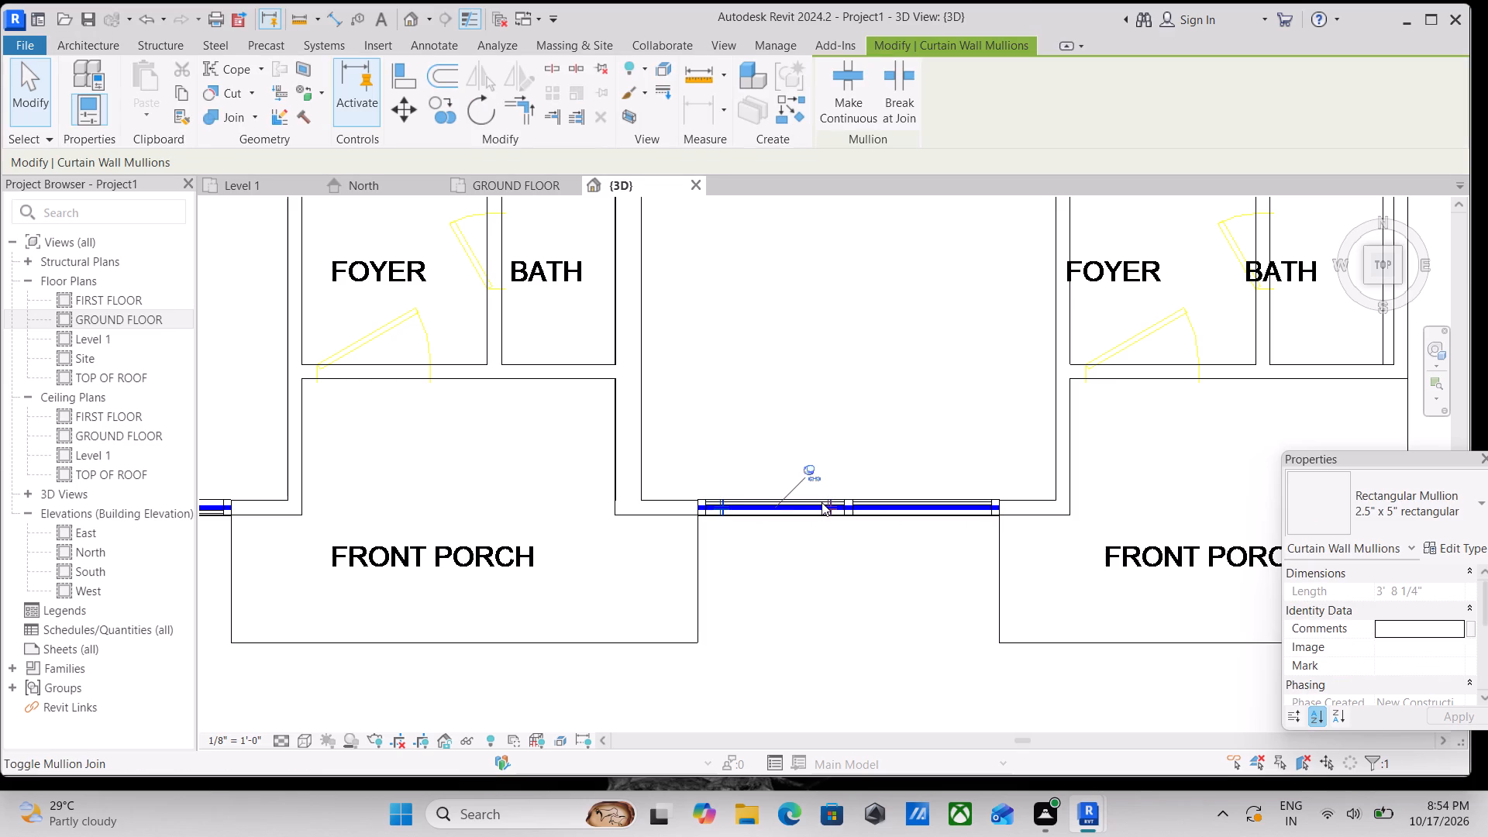
pyautogui.scroll(-3, 821, 502)
pyautogui.press('Escape')
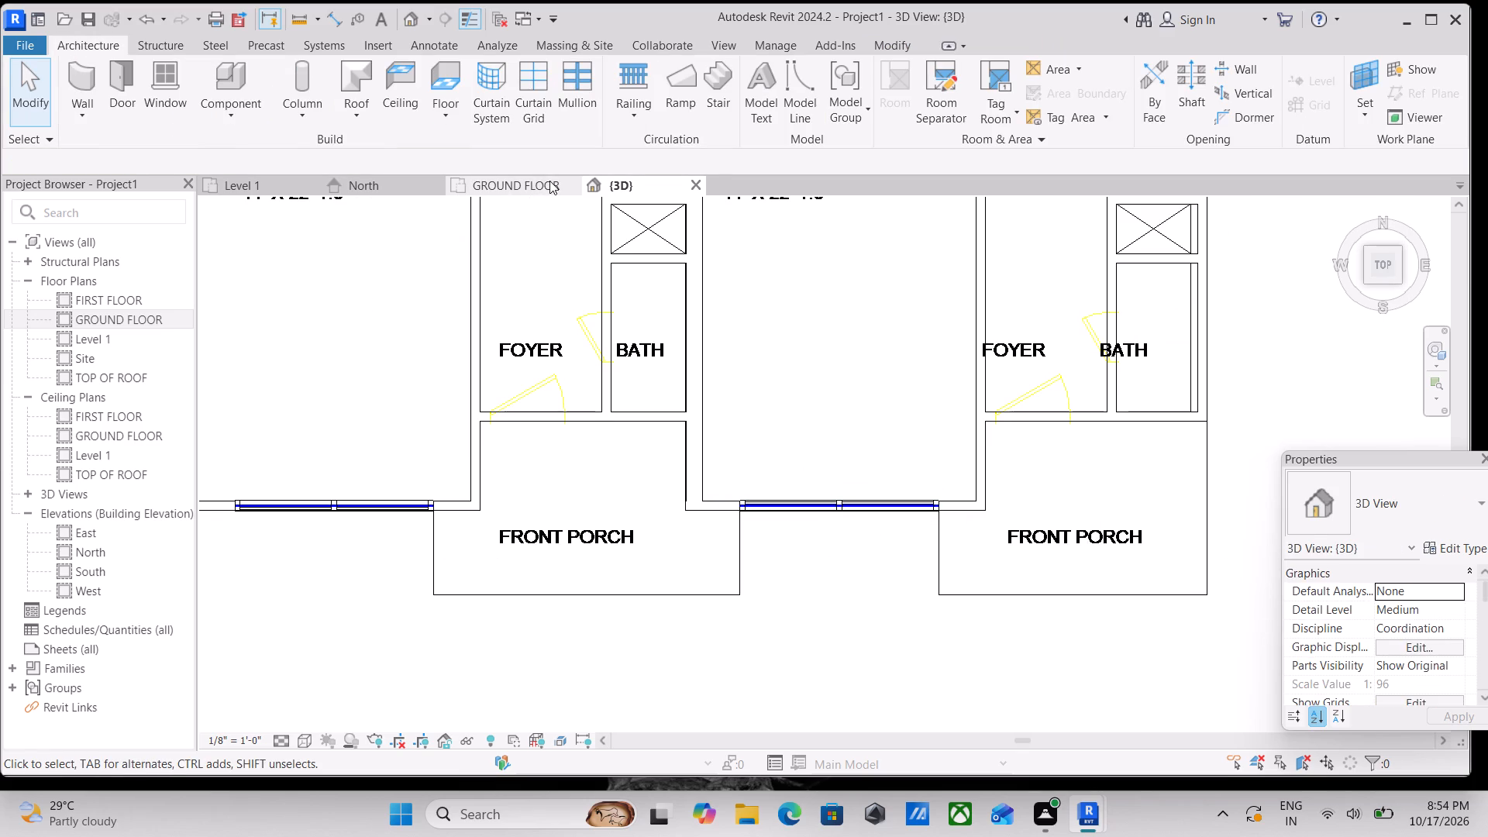
pyautogui.scroll(-2, 638, 308)
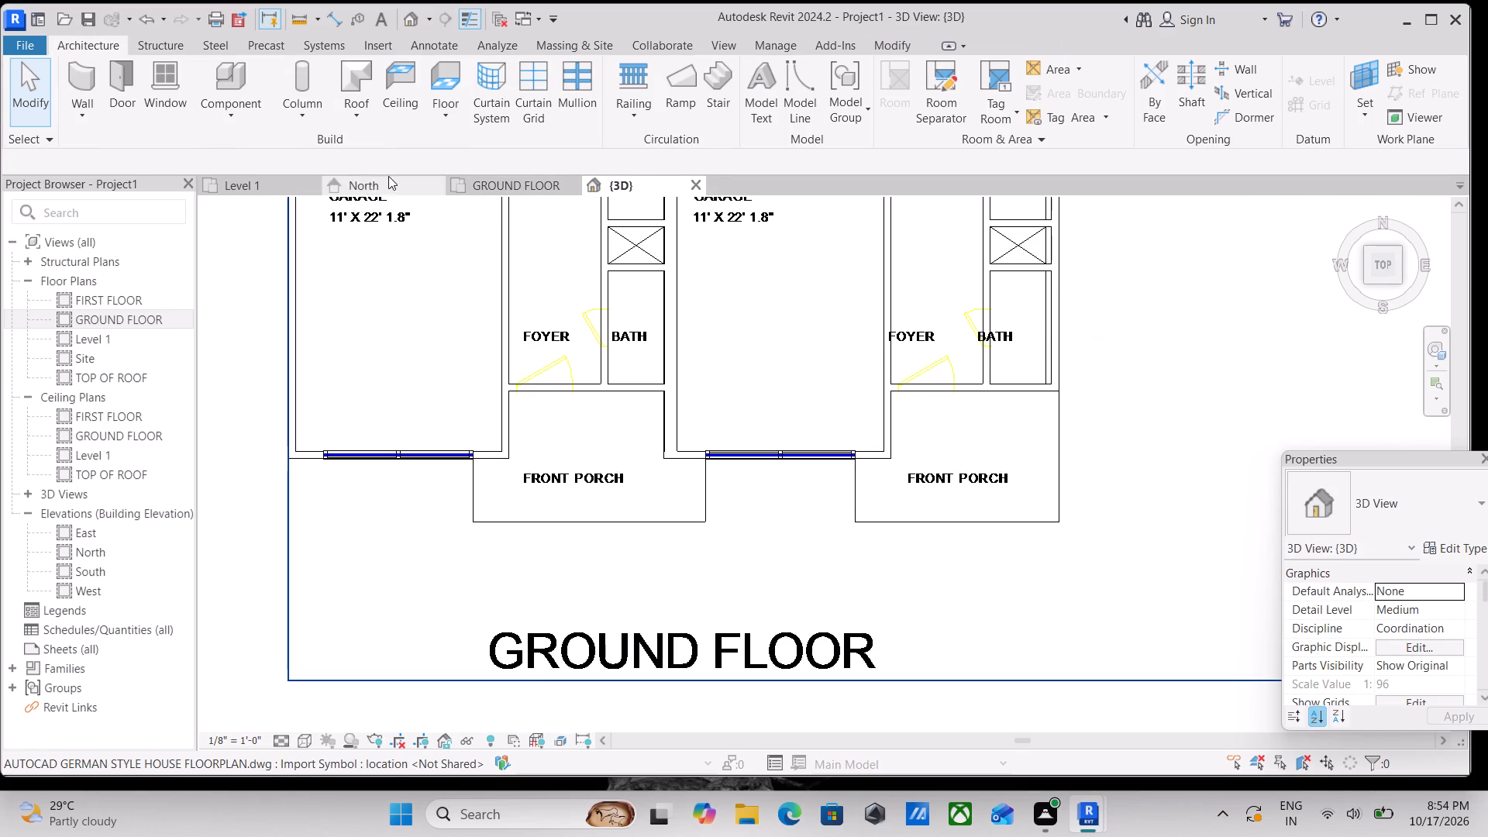
pyautogui.click(463, 181)
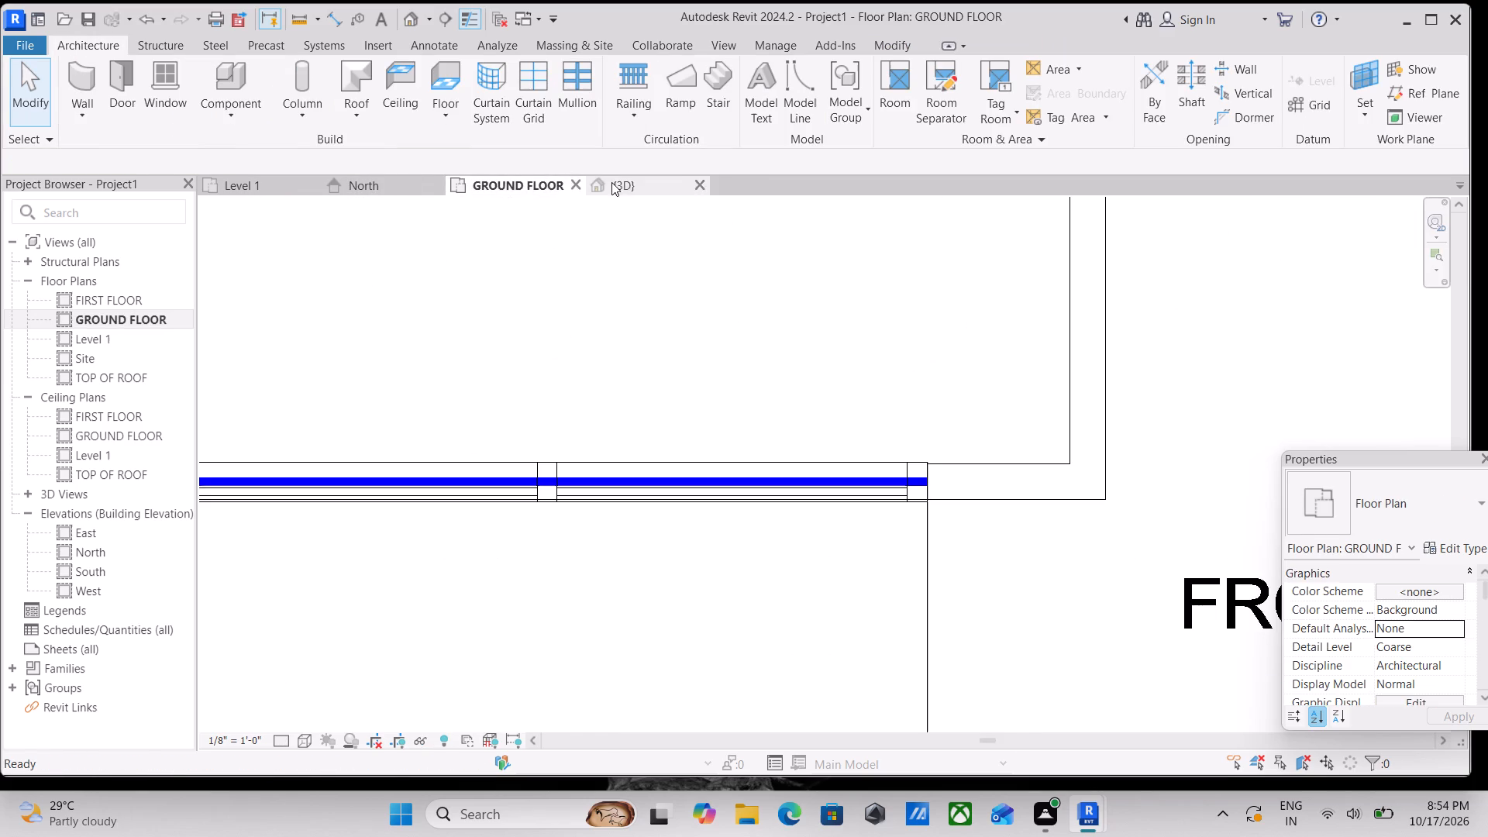
pyautogui.click(616, 182)
pyautogui.scroll(-3, 707, 396)
pyautogui.keyDown('shift'); pyautogui.moveTo(718, 429); pyautogui.dragTo(739, 336, button='middle'); pyautogui.keyUp('shift')
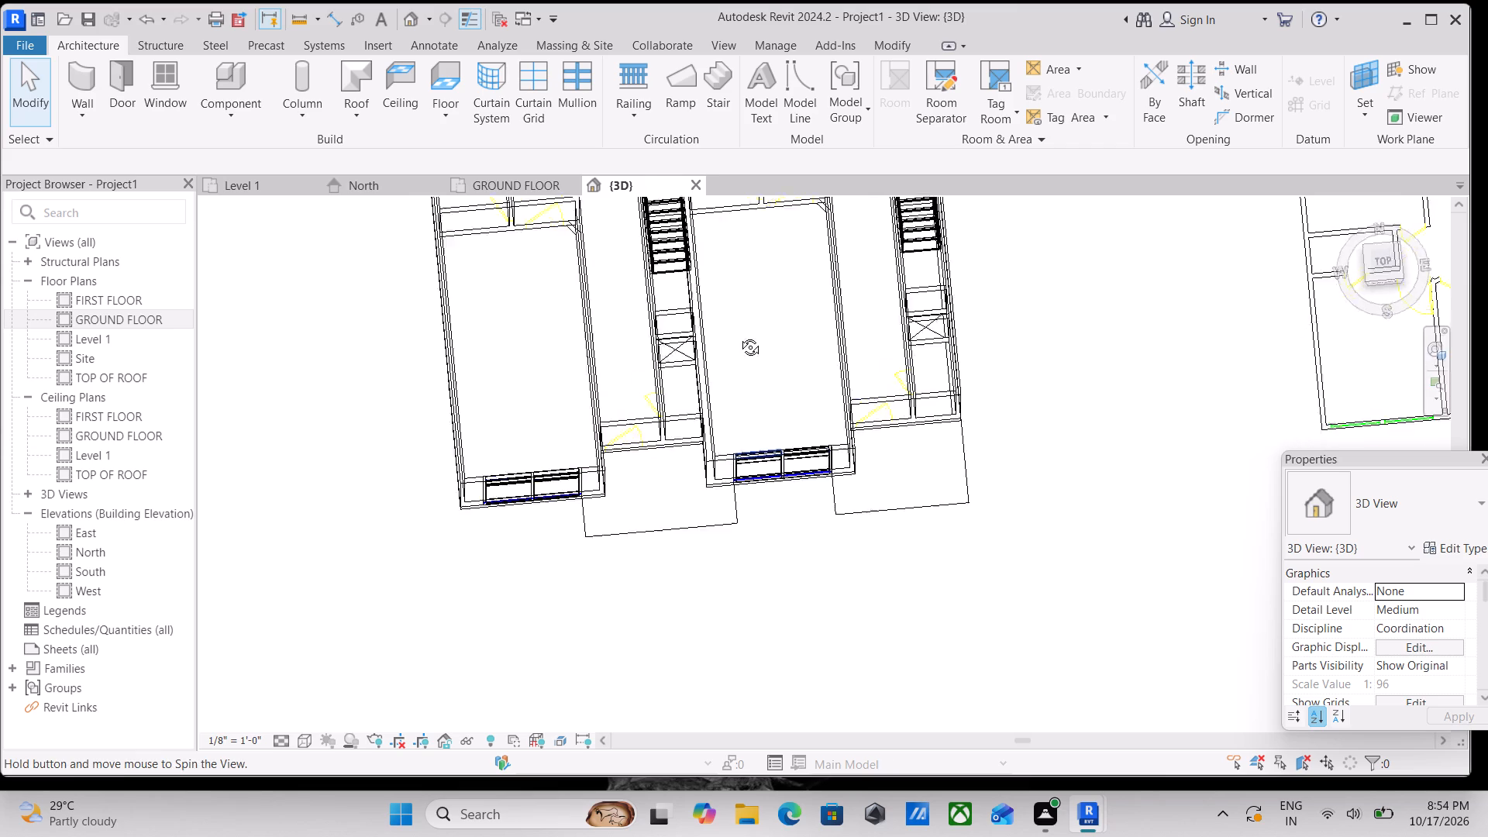
pyautogui.keyDown('shift'); pyautogui.moveTo(739, 336); pyautogui.dragTo(862, 116, button='middle'); pyautogui.keyUp('shift')
pyautogui.keyDown('shift'); pyautogui.moveTo(1030, 437); pyautogui.dragTo(959, 259, button='middle'); pyautogui.keyUp('shift')
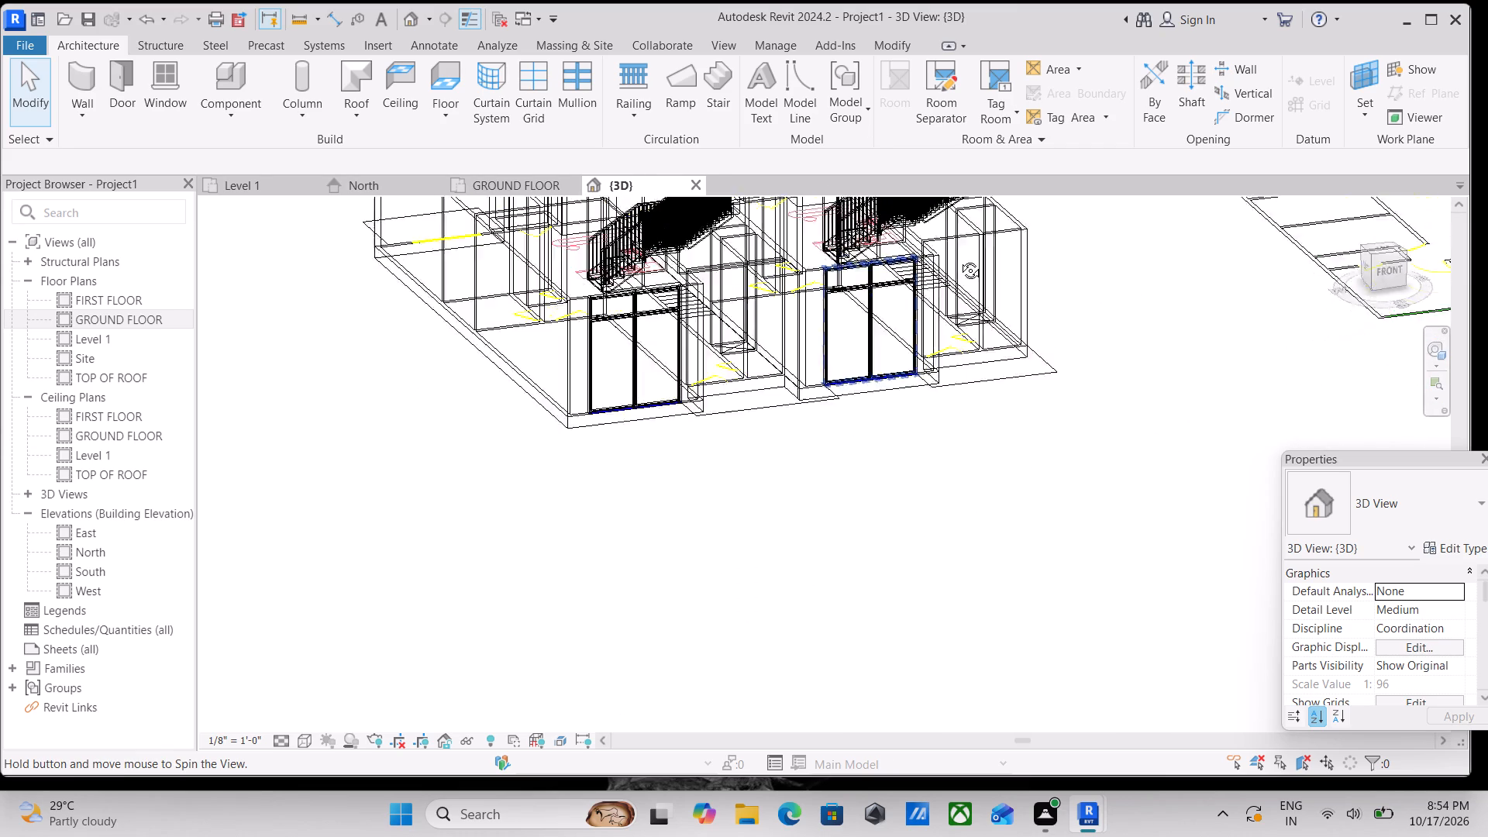
pyautogui.keyDown('shift'); pyautogui.moveTo(959, 259); pyautogui.dragTo(1093, 280, button='middle'); pyautogui.keyUp('shift')
pyautogui.keyDown('shift'); pyautogui.moveTo(782, 397); pyautogui.dragTo(849, 466, button='middle'); pyautogui.keyUp('shift')
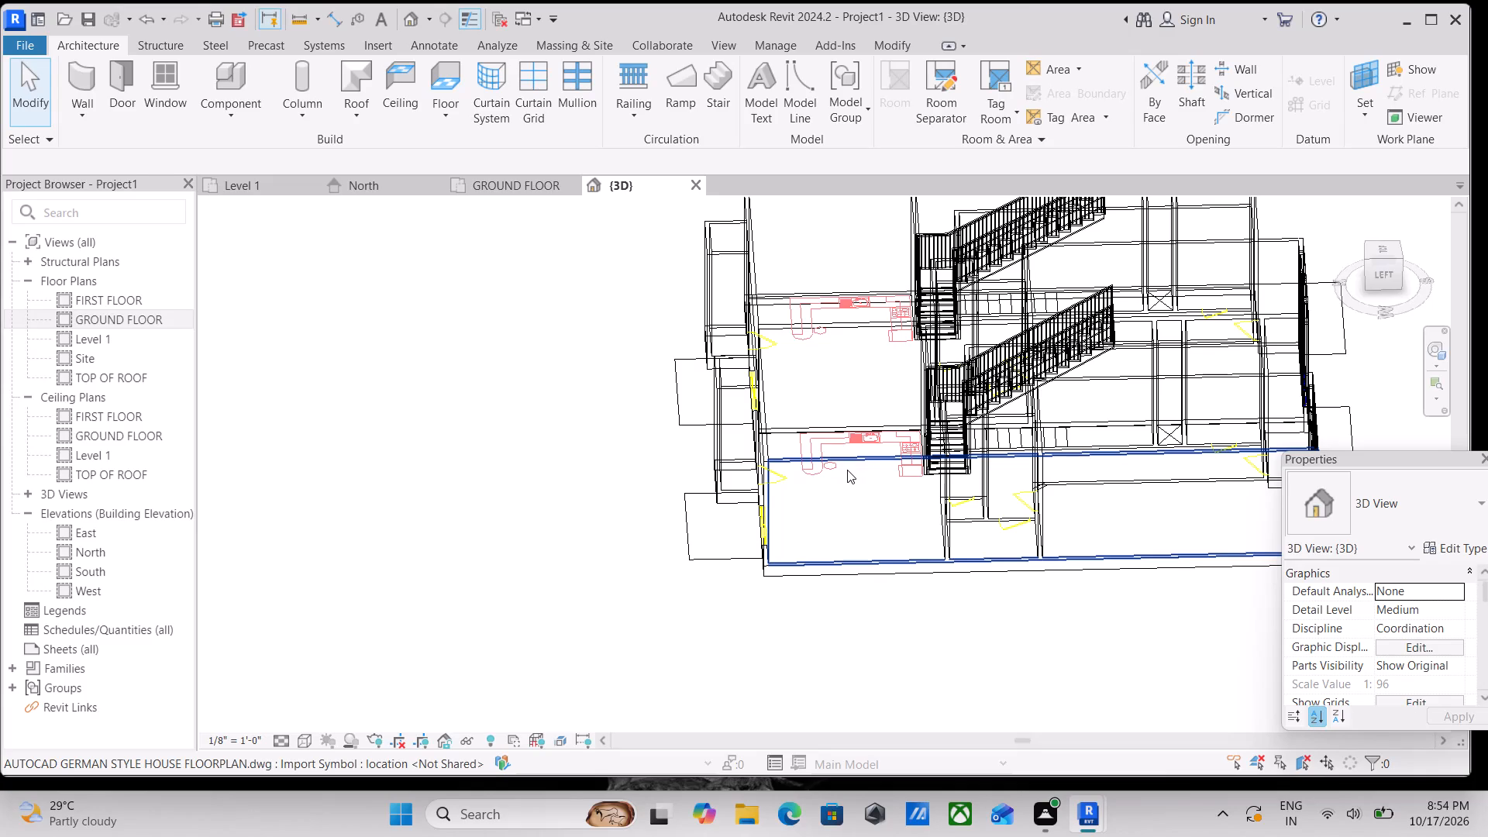
pyautogui.scroll(-2, 829, 596)
pyautogui.keyDown('shift'); pyautogui.moveTo(829, 596); pyautogui.dragTo(1028, 460, button='middle'); pyautogui.keyUp('shift')
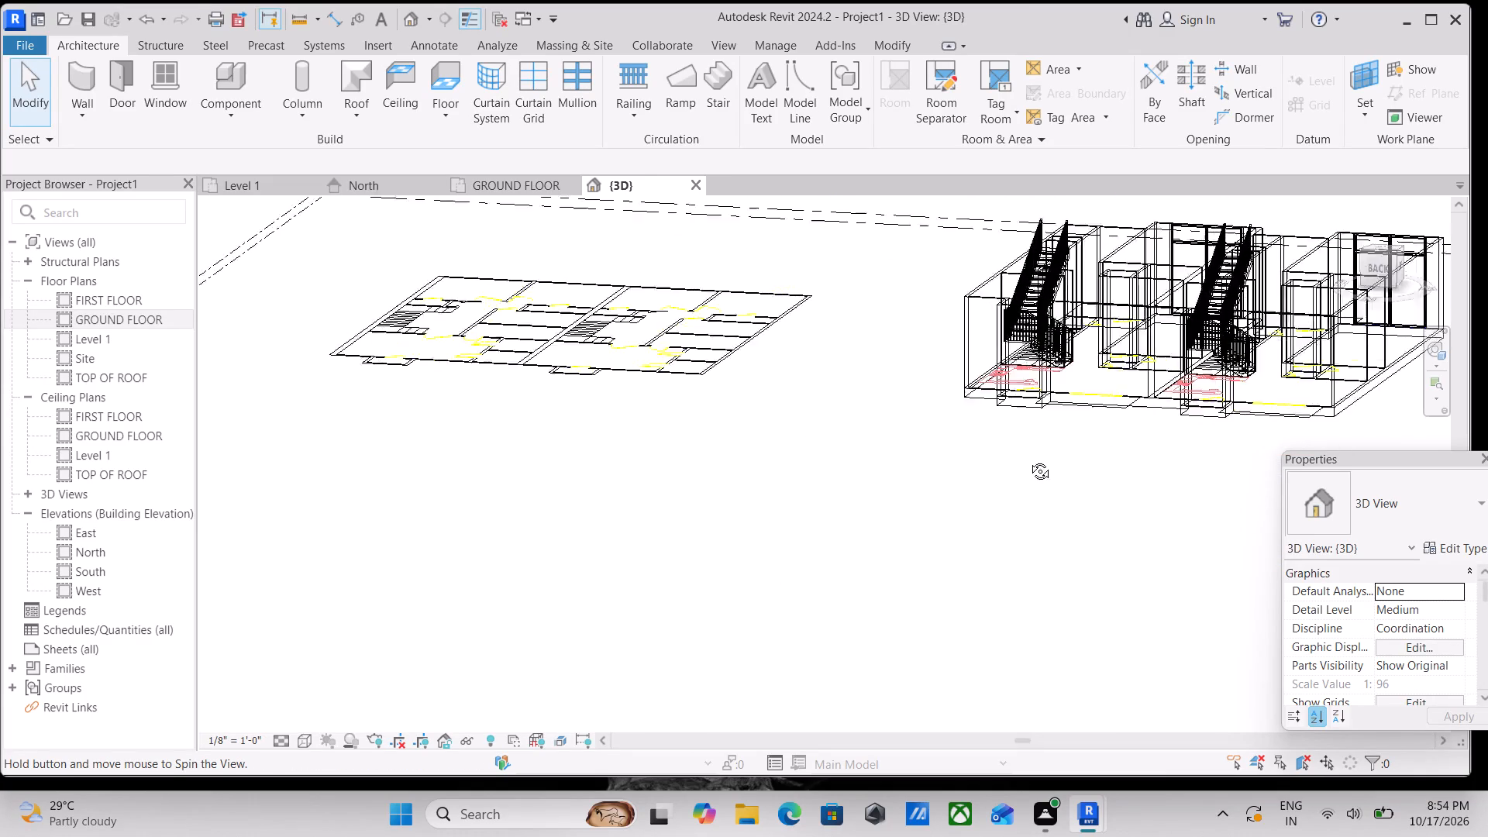
pyautogui.keyDown('shift'); pyautogui.moveTo(1028, 460); pyautogui.dragTo(815, 553, button='middle'); pyautogui.keyUp('shift')
pyautogui.scroll(1, 815, 553)
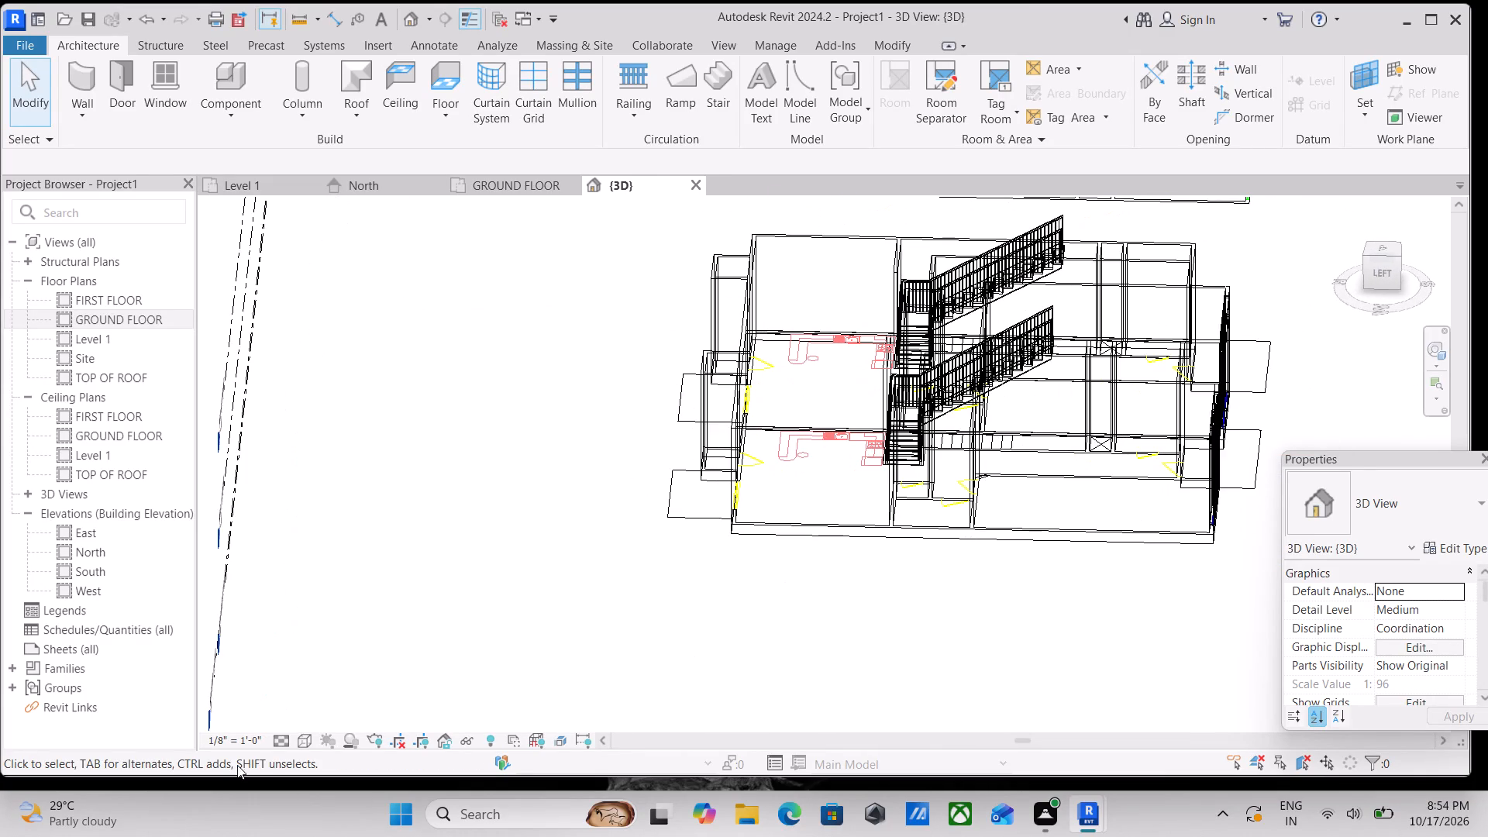
# Set the 3D view to Shaded and inspect both units' garage-front curtain walls and the surrounding walls from all sides.
pyautogui.click(305, 744)
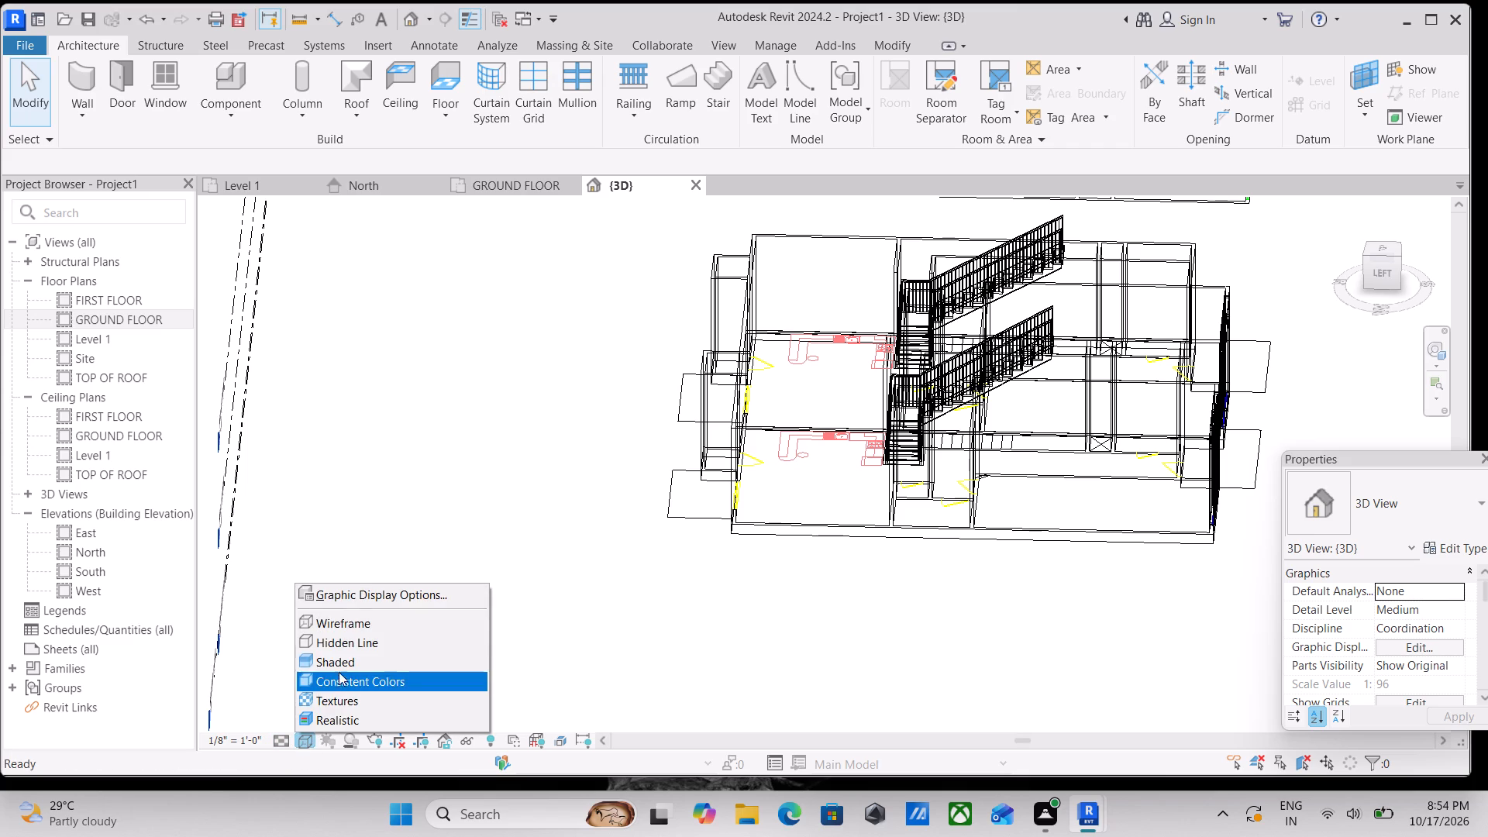
pyautogui.click(344, 659)
pyautogui.scroll(-2, 590, 591)
pyautogui.keyDown('shift'); pyautogui.moveTo(629, 584); pyautogui.dragTo(1027, 476, button='middle'); pyautogui.keyUp('shift')
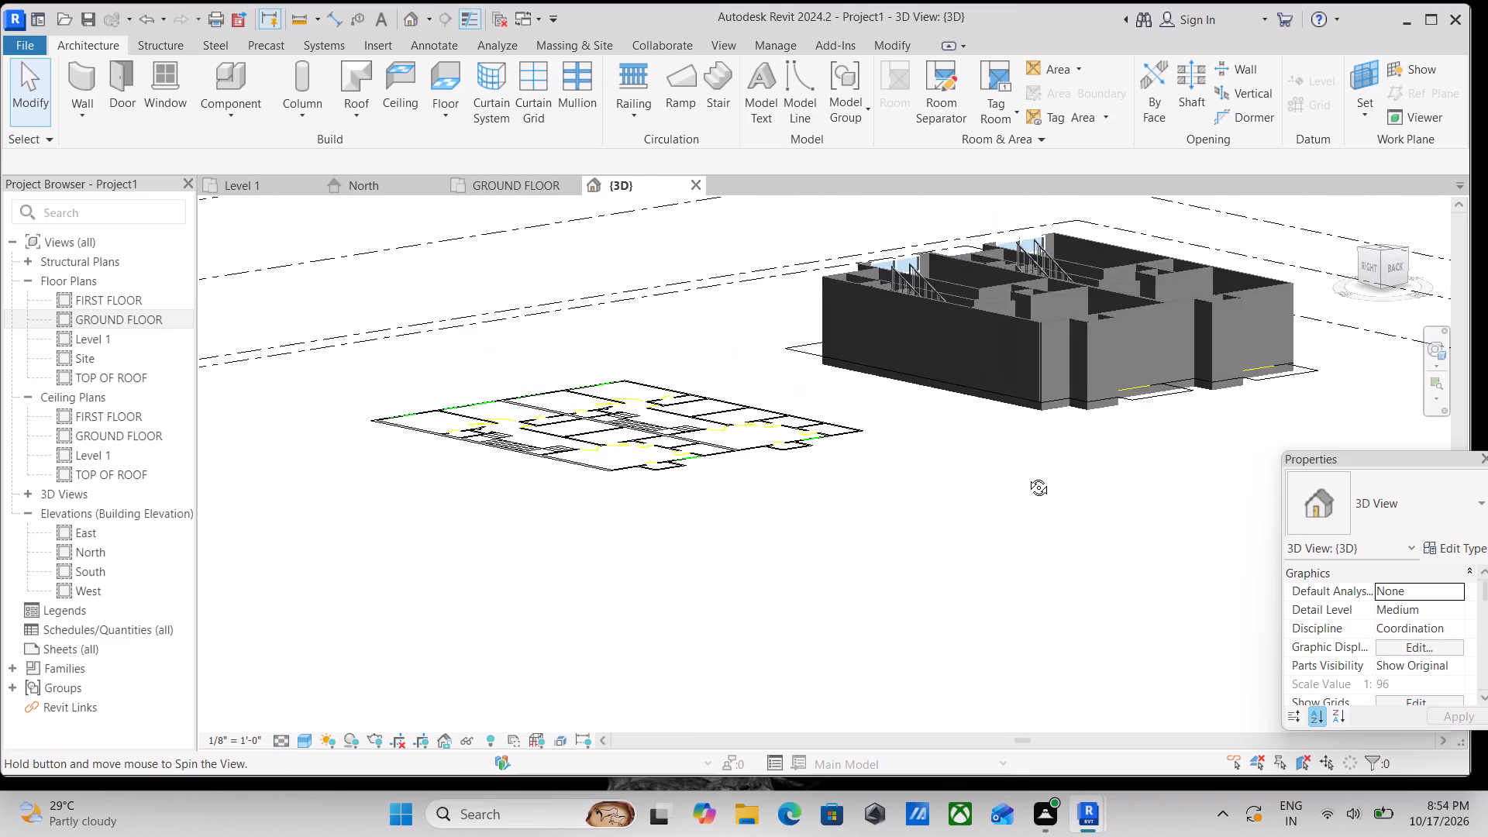
pyautogui.keyDown('shift'); pyautogui.moveTo(1027, 476); pyautogui.dragTo(573, 499, button='middle'); pyautogui.keyUp('shift')
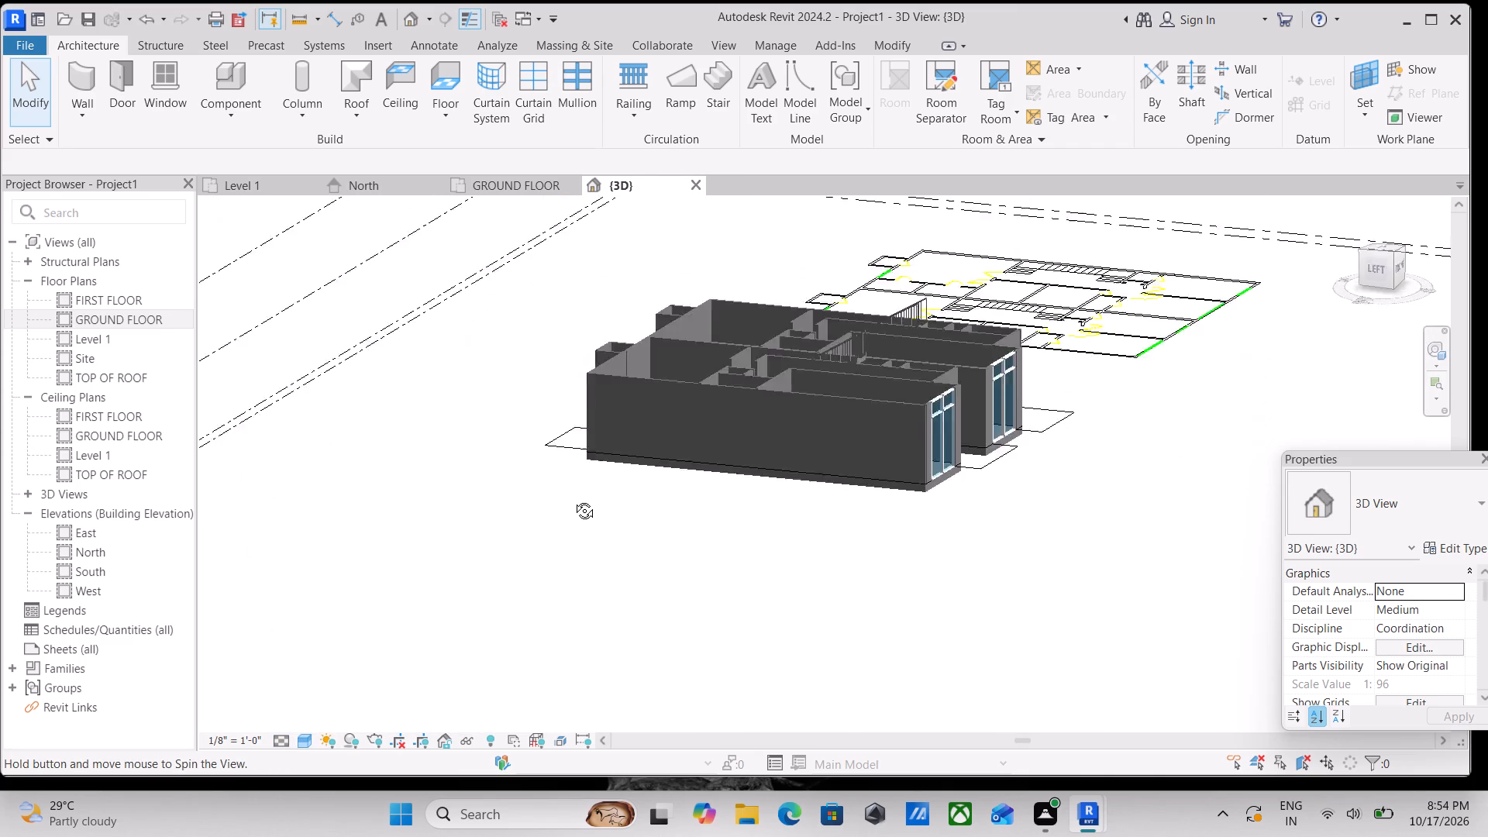
pyautogui.keyDown('shift'); pyautogui.moveTo(573, 499); pyautogui.dragTo(418, 492, button='middle'); pyautogui.keyUp('shift')
pyautogui.scroll(10, 560, 460)
pyautogui.keyDown('shift'); pyautogui.moveTo(656, 444); pyautogui.dragTo(576, 494, button='middle'); pyautogui.keyUp('shift')
pyautogui.scroll(-2, 609, 467)
pyautogui.moveTo(620, 518); pyautogui.dragTo(720, 708, button='middle')
pyautogui.keyDown('shift'); pyautogui.moveTo(608, 536); pyautogui.dragTo(670, 567, button='middle'); pyautogui.keyUp('shift')
pyautogui.keyDown('shift'); pyautogui.scroll(-1, 608, 536); pyautogui.keyUp('shift')
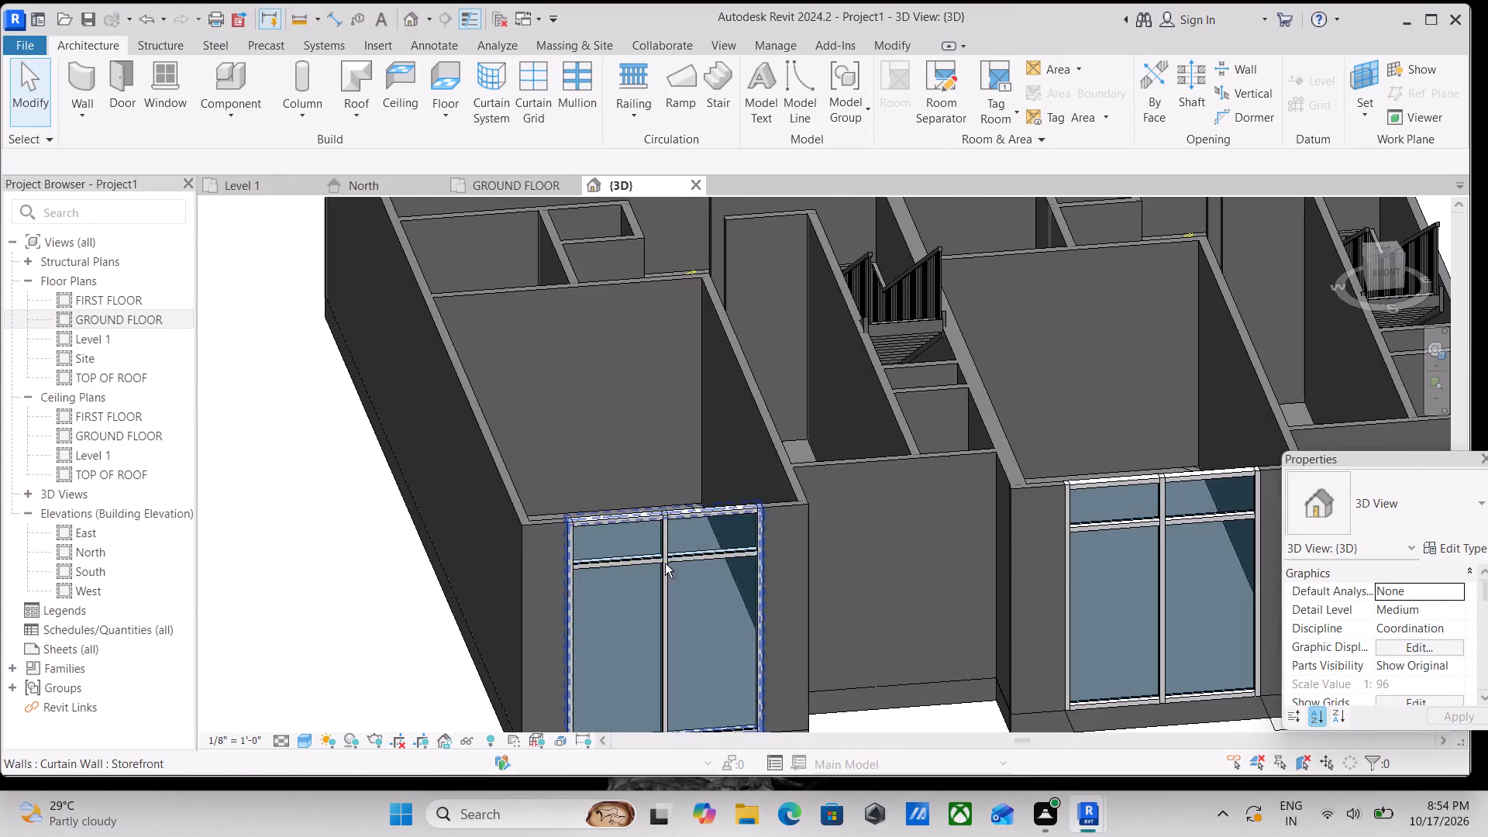
pyautogui.scroll(3, 597, 518)
pyautogui.scroll(3, 664, 591)
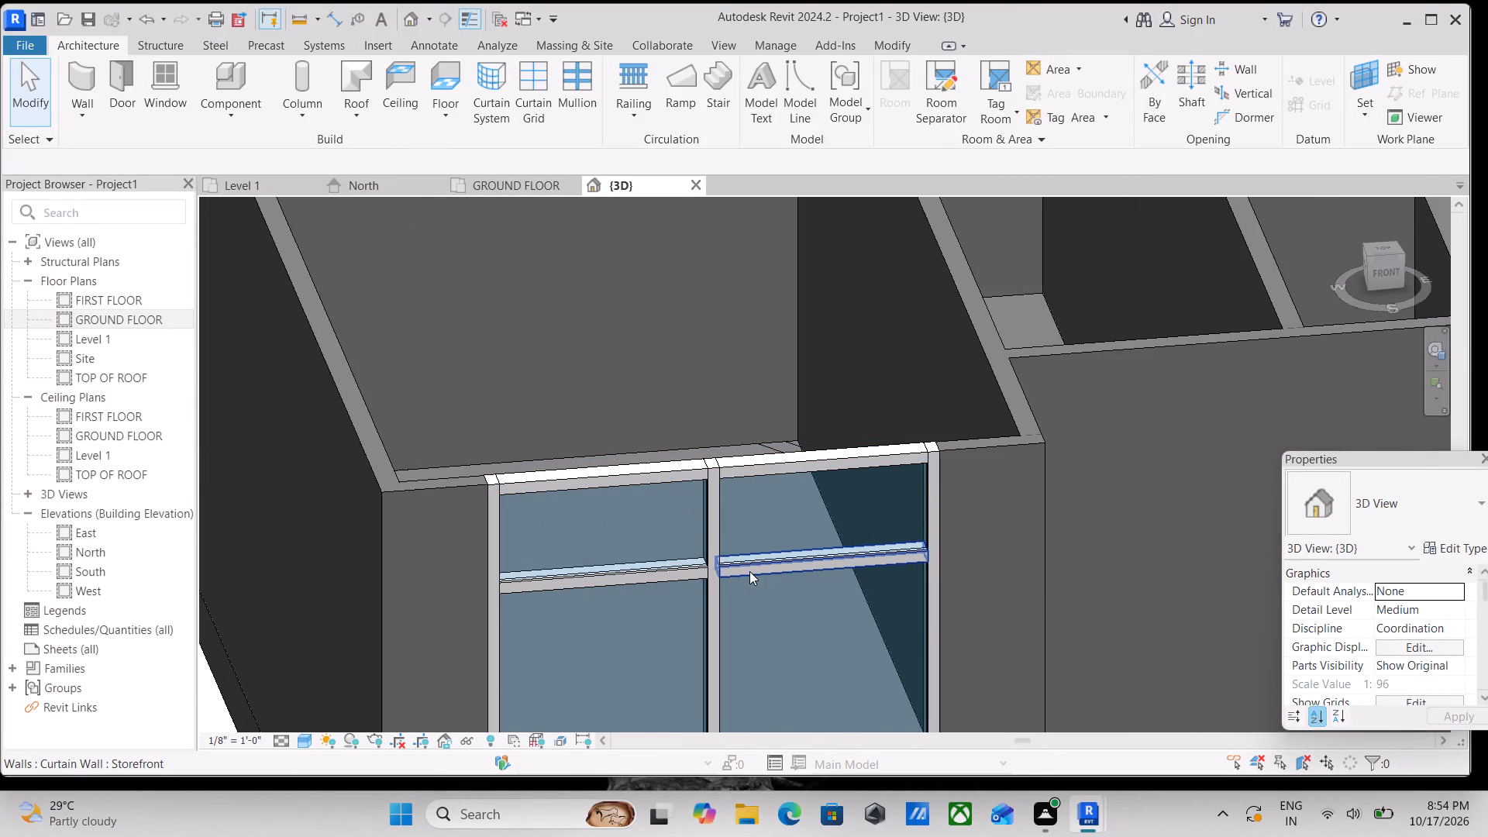
pyautogui.scroll(-3, 742, 572)
pyautogui.moveTo(742, 572); pyautogui.dragTo(703, 505, button='middle')
pyautogui.scroll(-5, 720, 517)
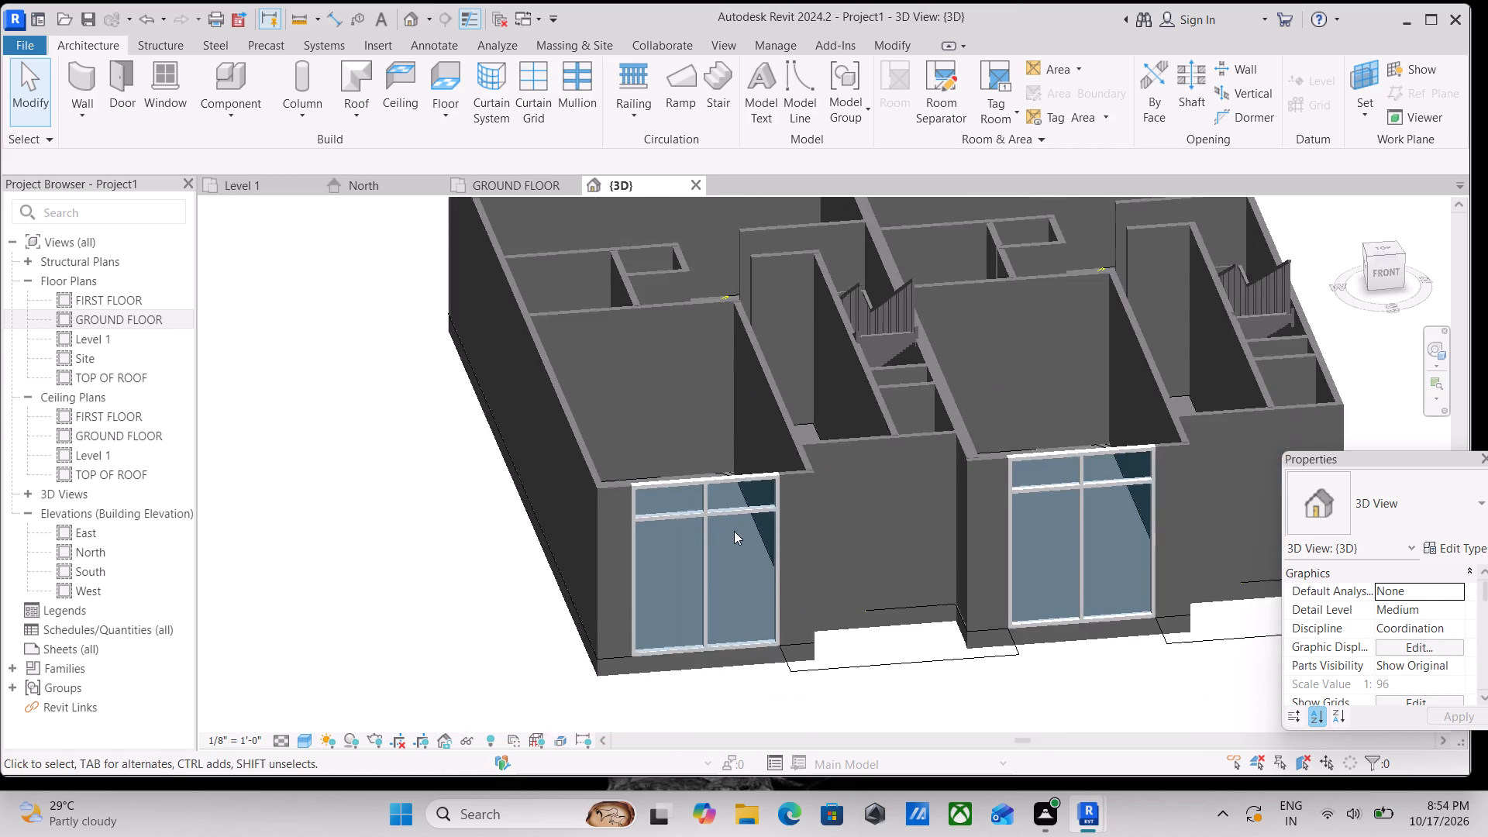
pyautogui.scroll(-3, 777, 549)
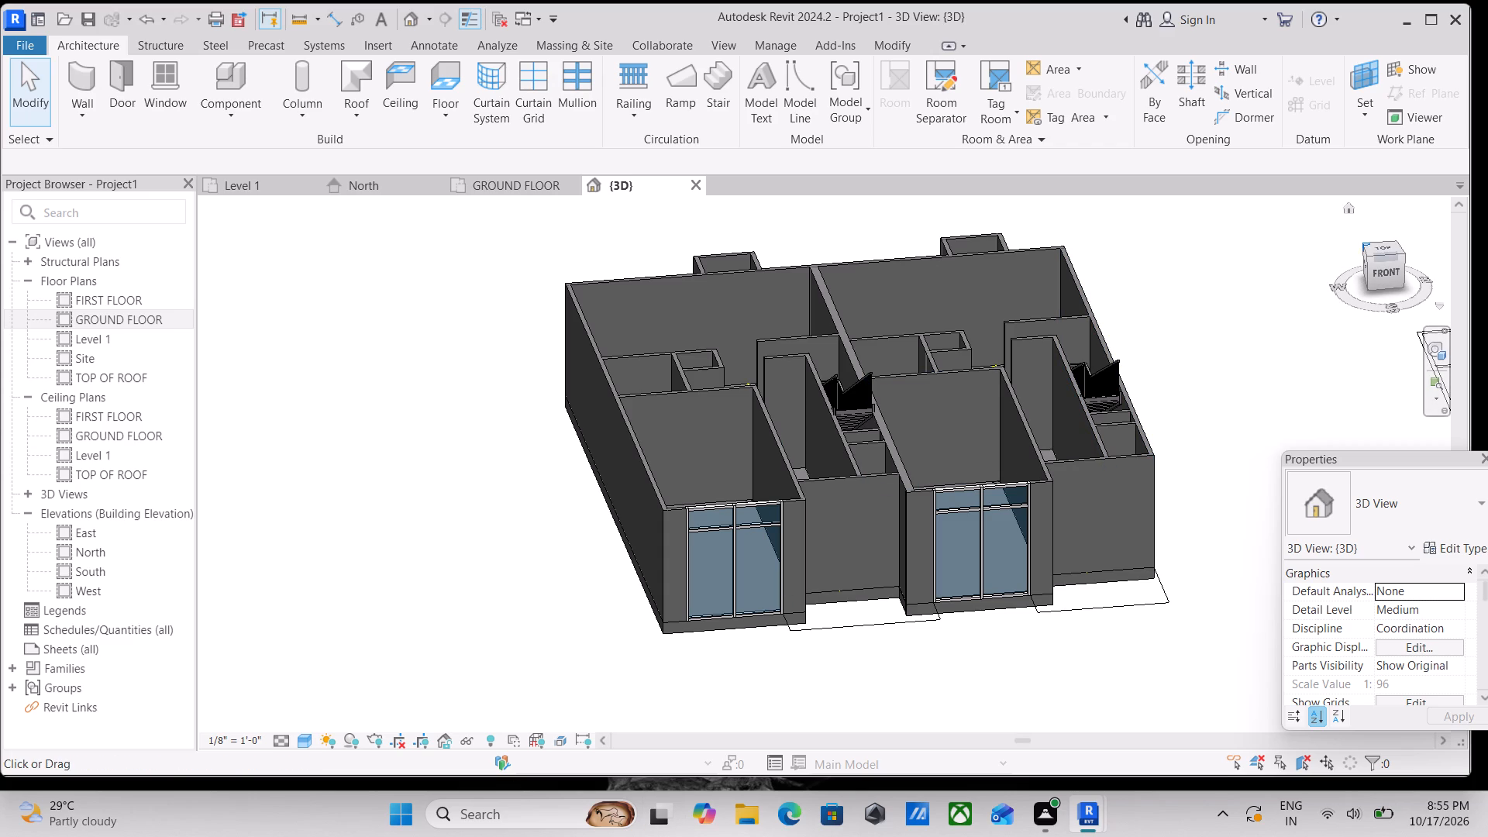
# Orient the 3D view to the top over the west unit's rear patio opening and set its visual style to Wireframe.
pyautogui.click(1390, 248)
pyautogui.scroll(1, 1003, 407)
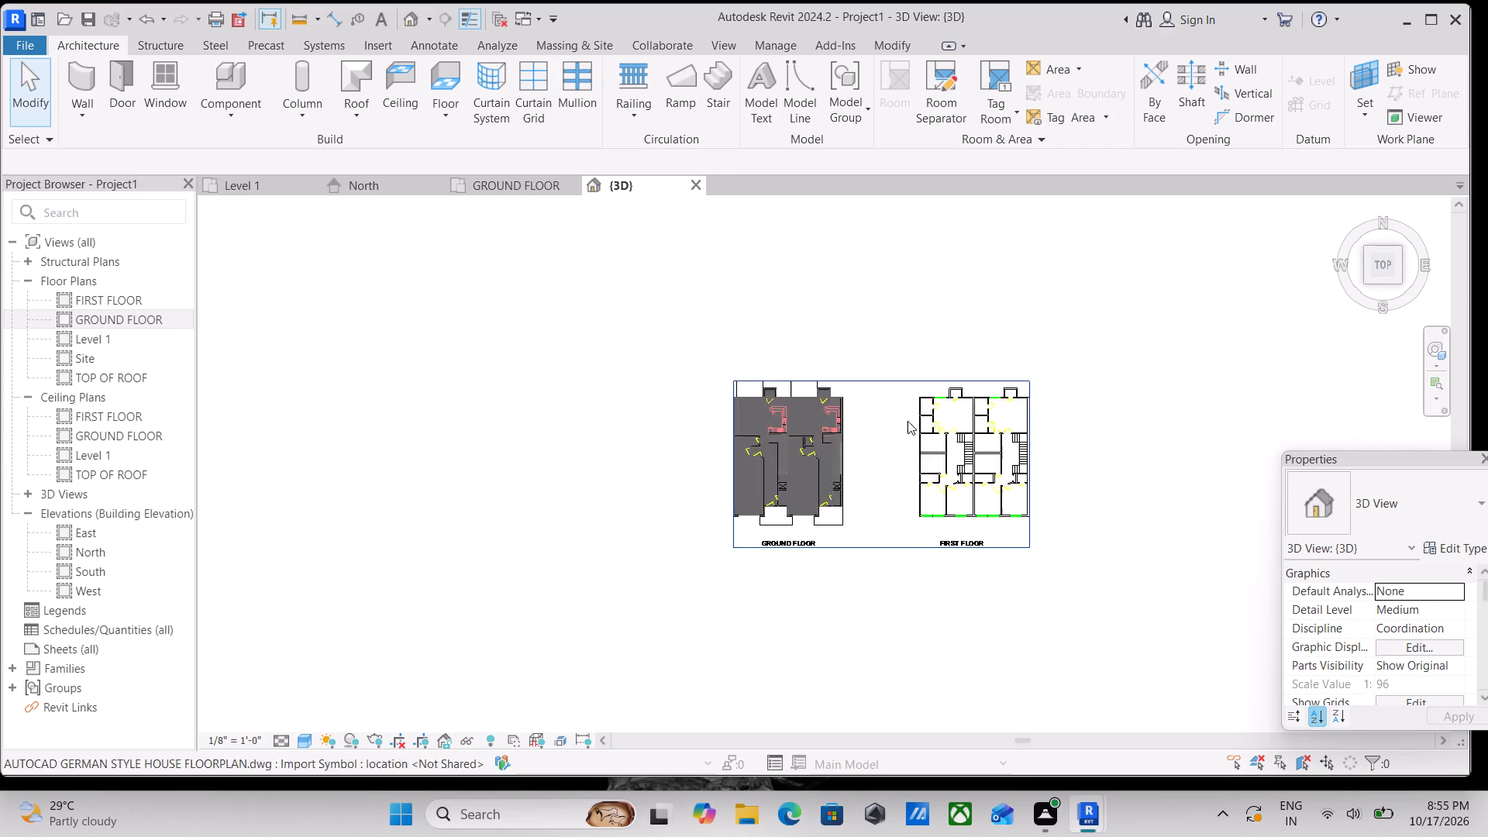
pyautogui.scroll(18, 908, 421)
pyautogui.moveTo(684, 340); pyautogui.dragTo(714, 456, button='middle')
pyautogui.scroll(4, 683, 426)
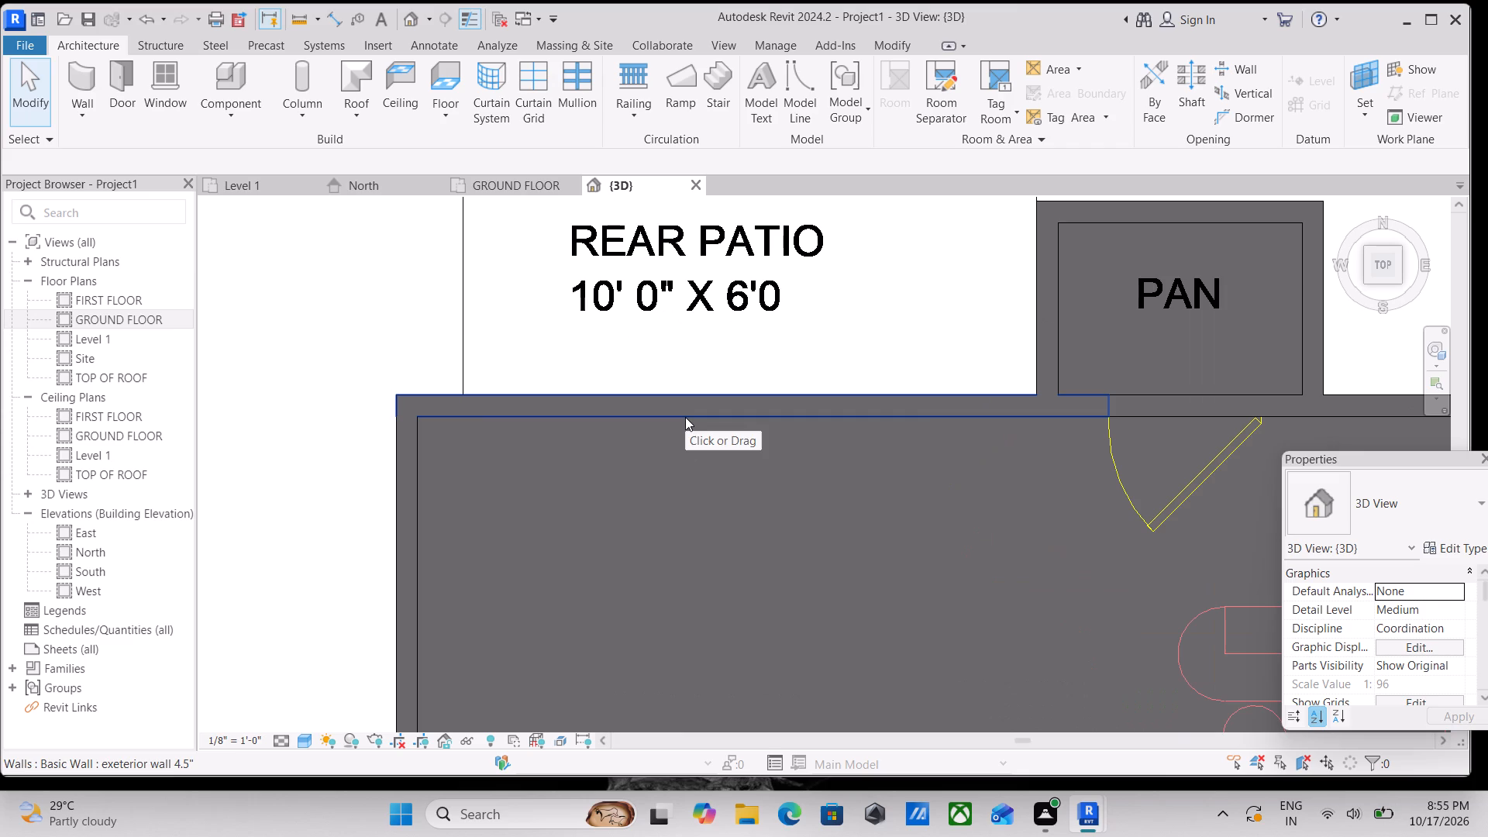
pyautogui.click(297, 735)
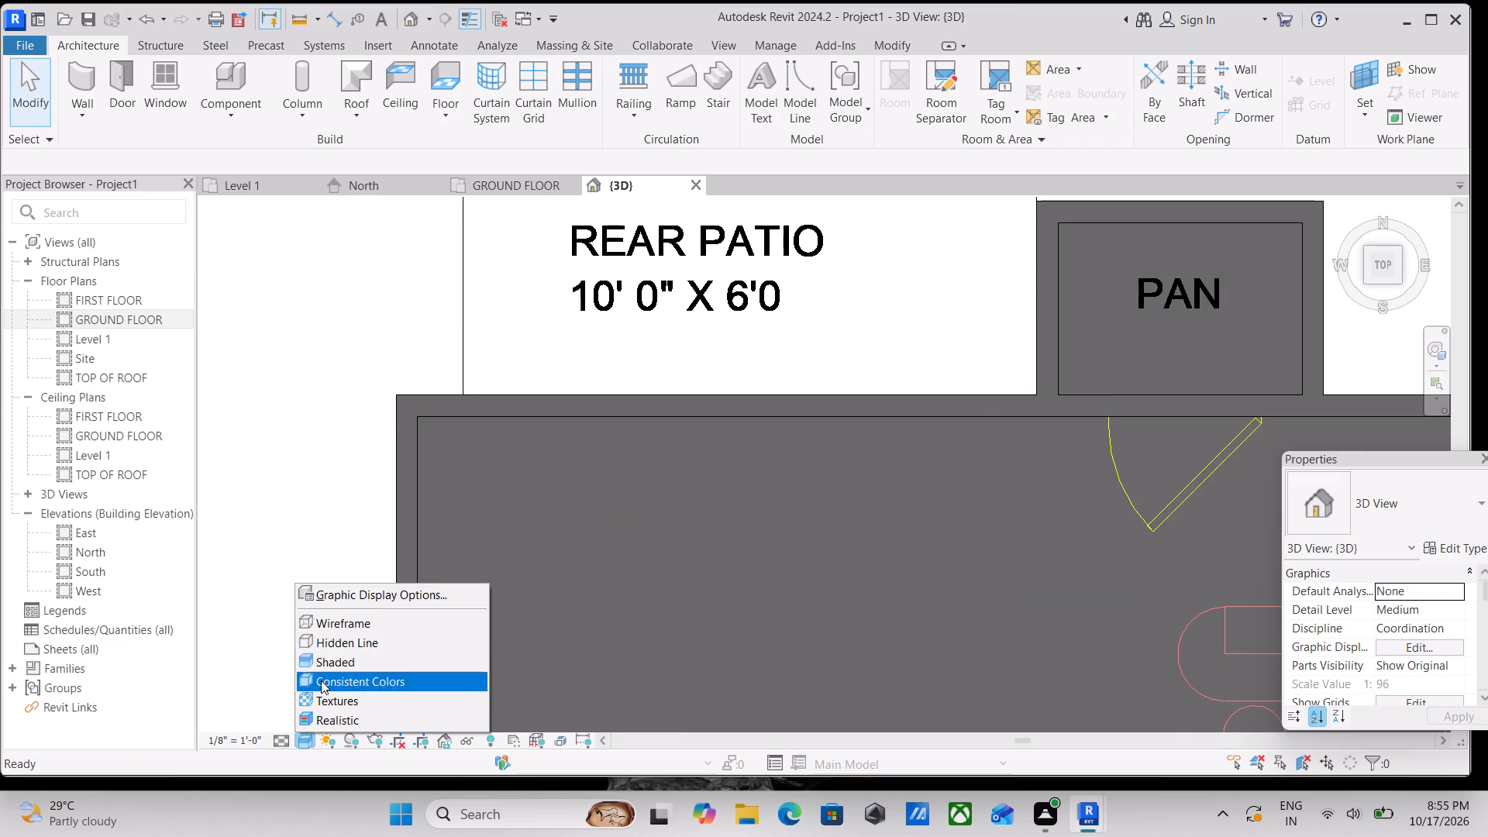
pyautogui.click(329, 627)
pyautogui.scroll(2, 621, 457)
pyautogui.scroll(-1, 656, 422)
pyautogui.moveTo(656, 421); pyautogui.dragTo(654, 508, button='middle')
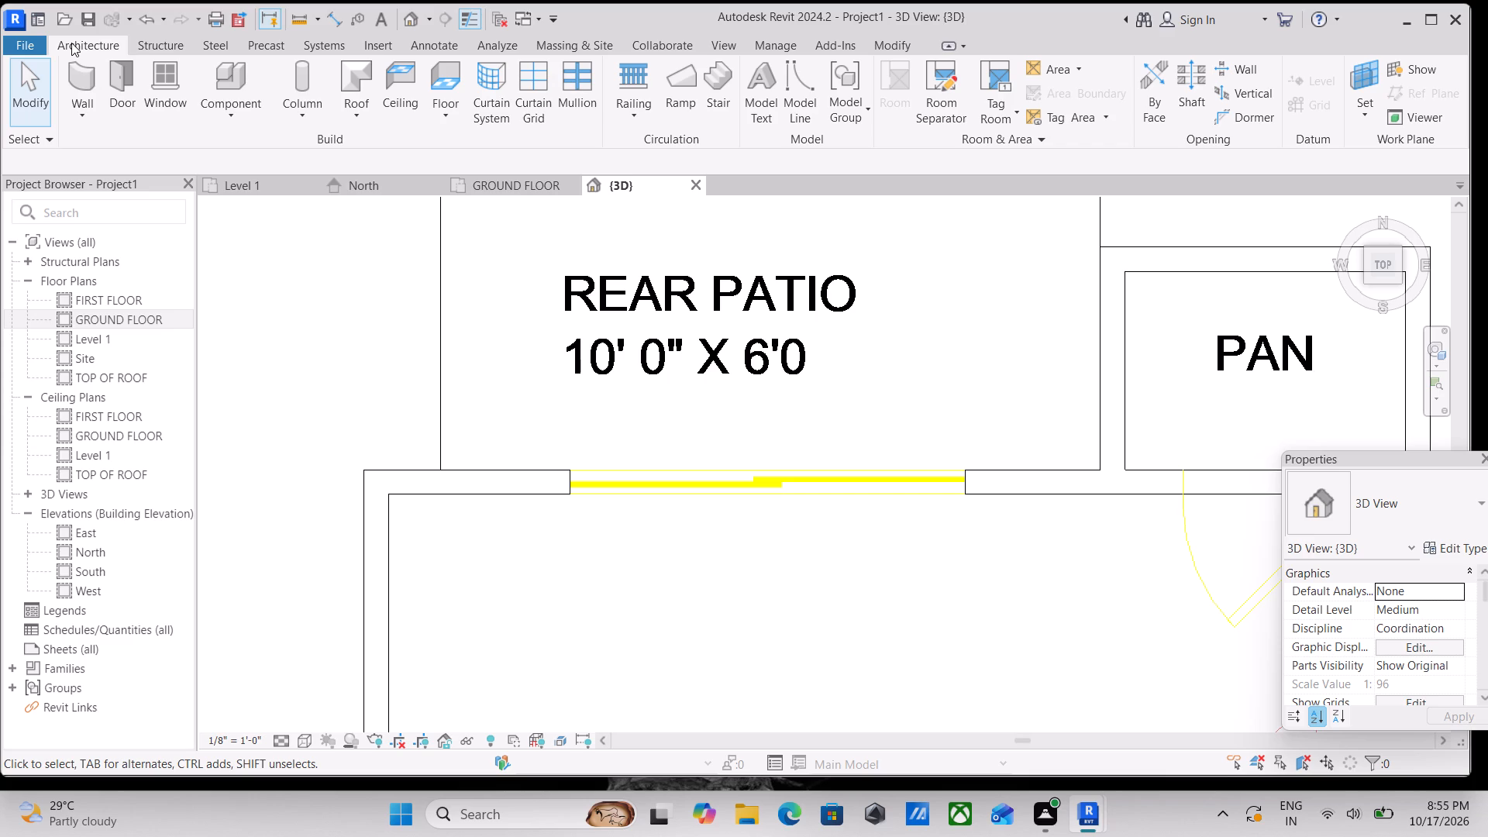
pyautogui.scroll(-2, 60, 68)
# Start placing a door and open the US library's Doors folder for loading a family.
pyautogui.write('dr')
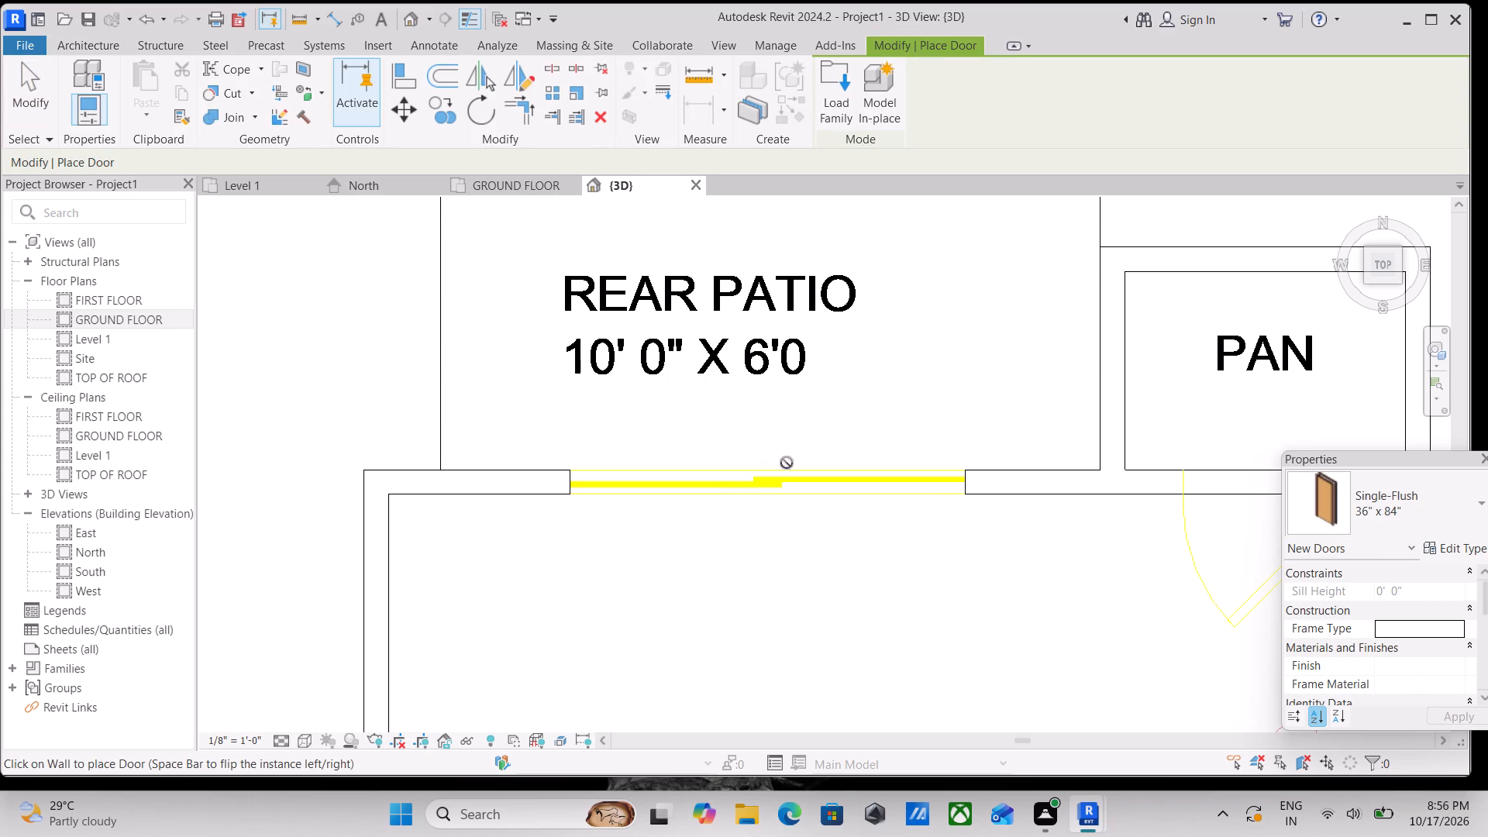
pyautogui.click(819, 80)
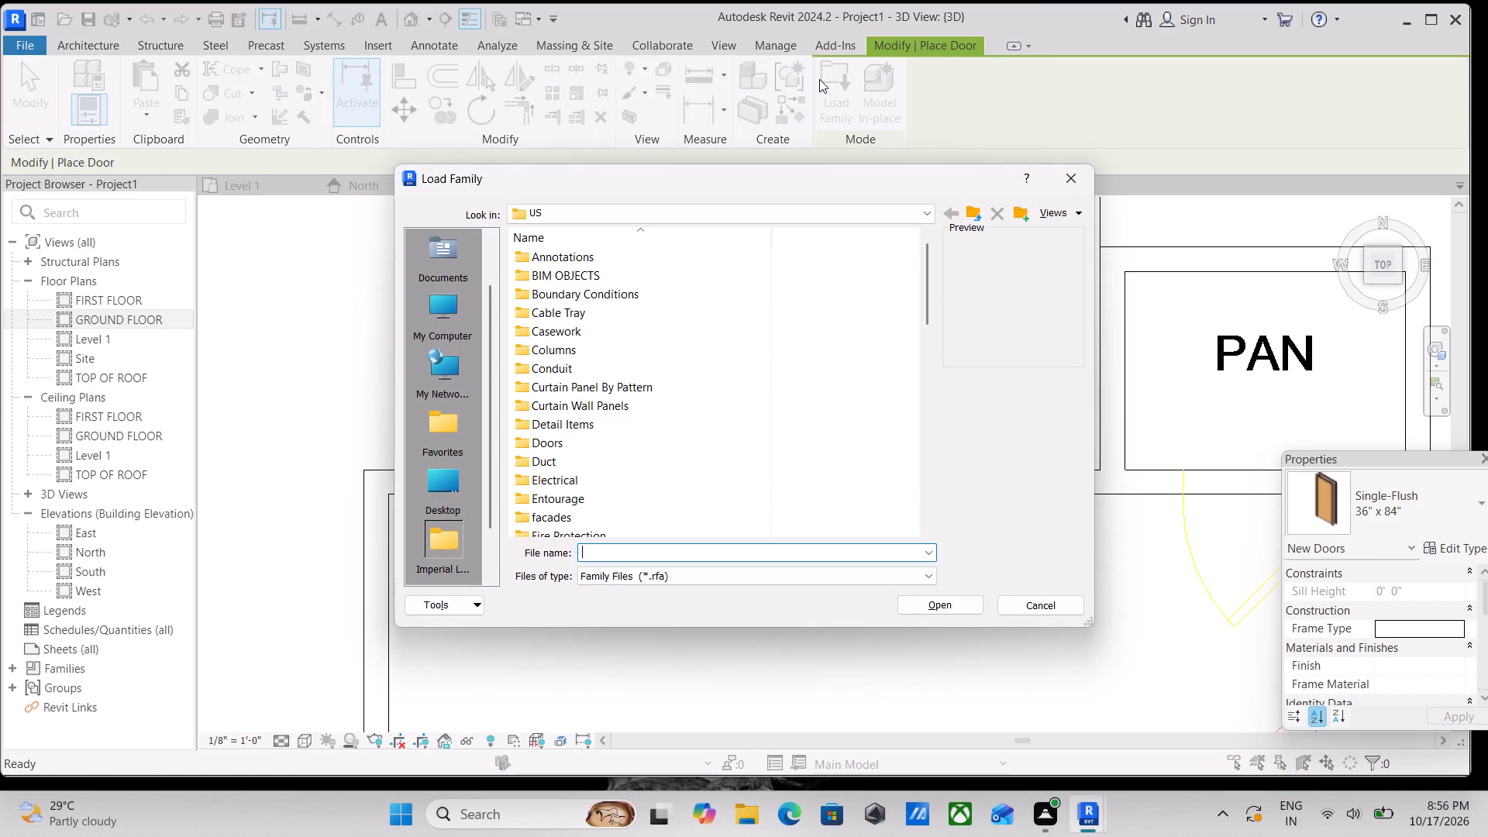
pyautogui.scroll(-3, 586, 431)
pyautogui.scroll(-2, 587, 511)
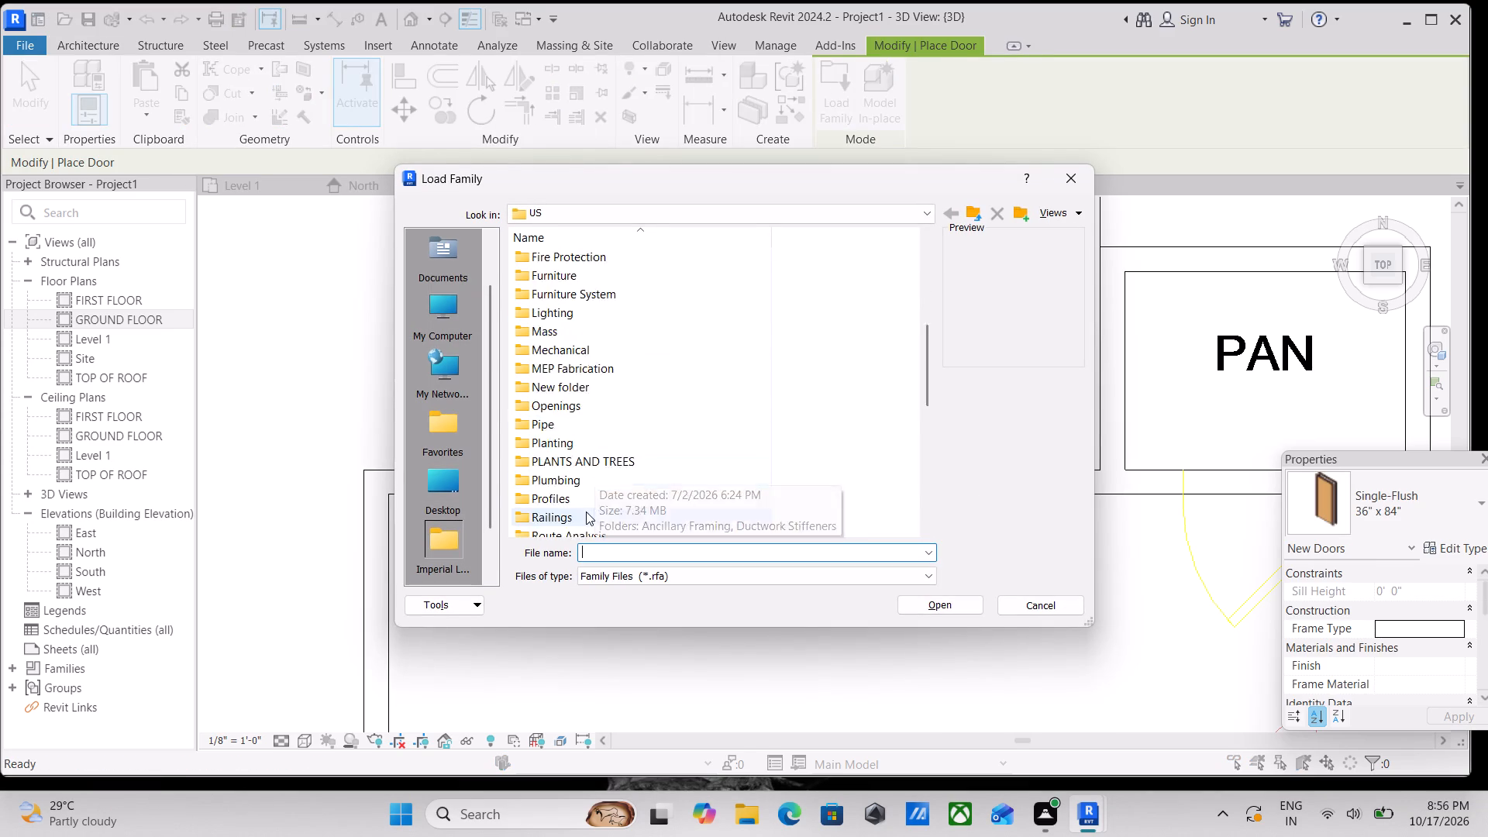
pyautogui.scroll(-1, 586, 511)
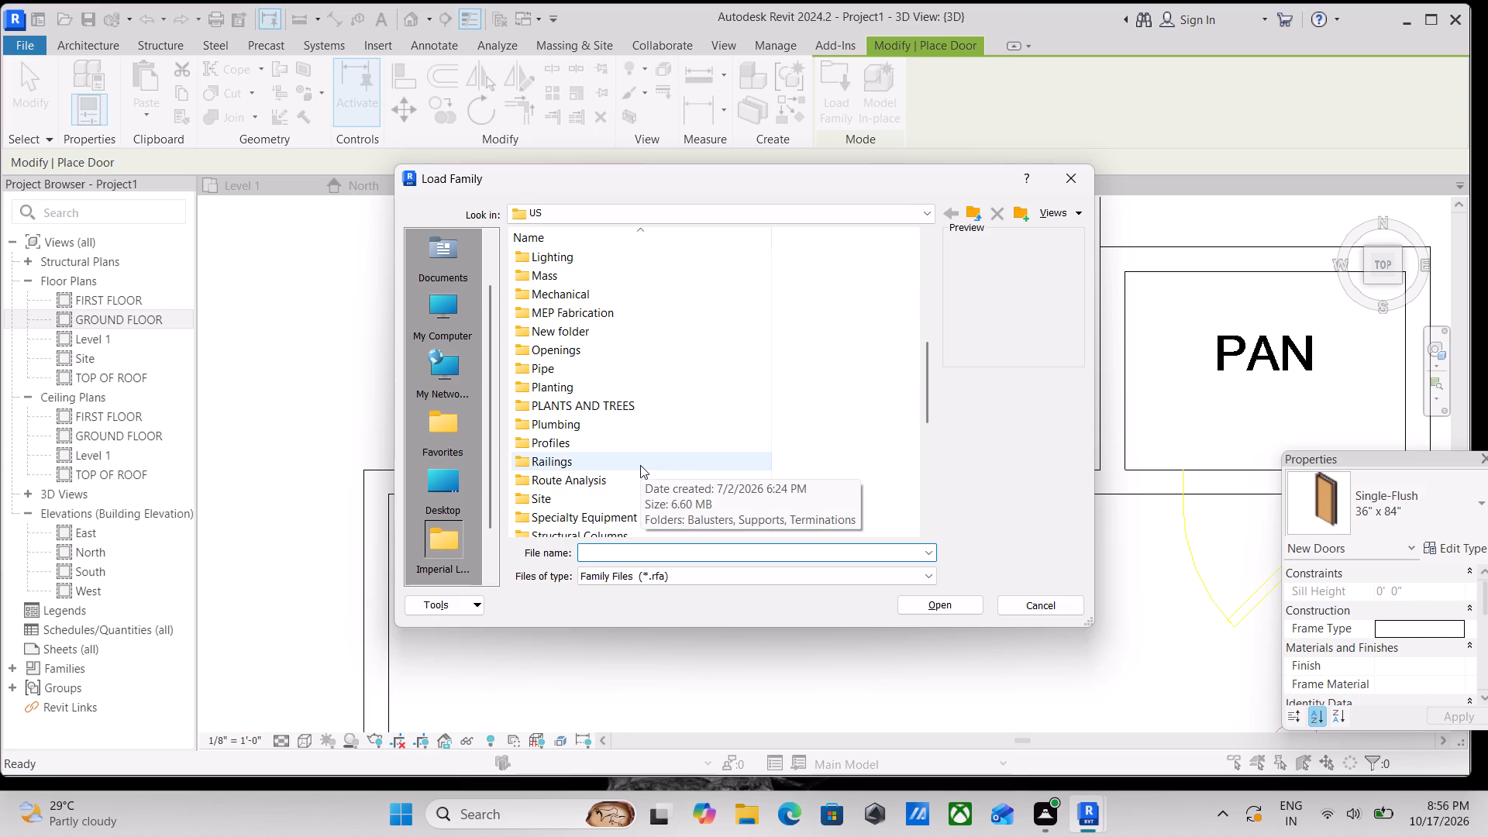
pyautogui.scroll(-4, 573, 390)
pyautogui.scroll(2, 572, 411)
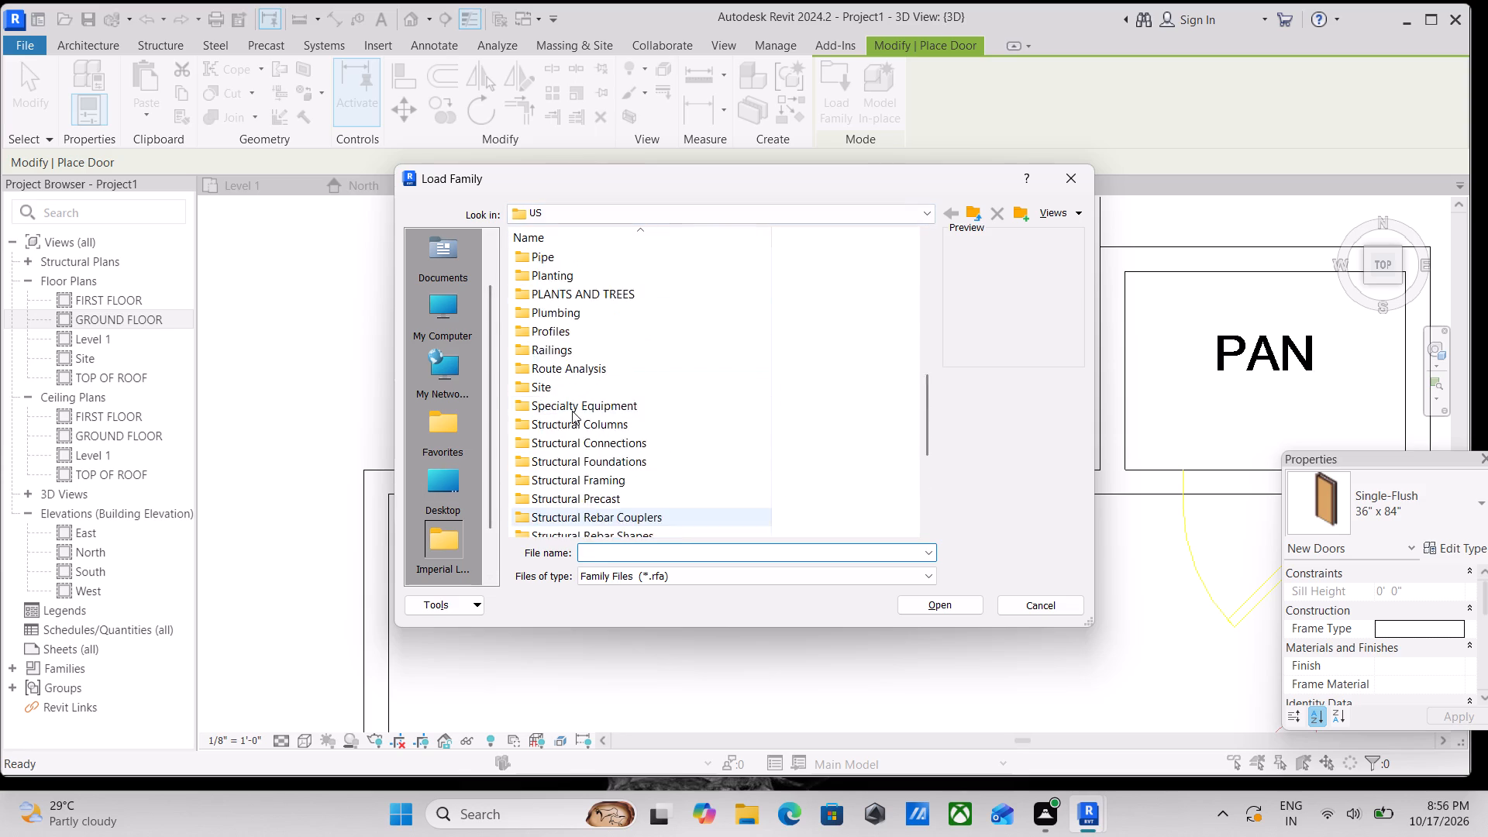
pyautogui.scroll(3, 572, 411)
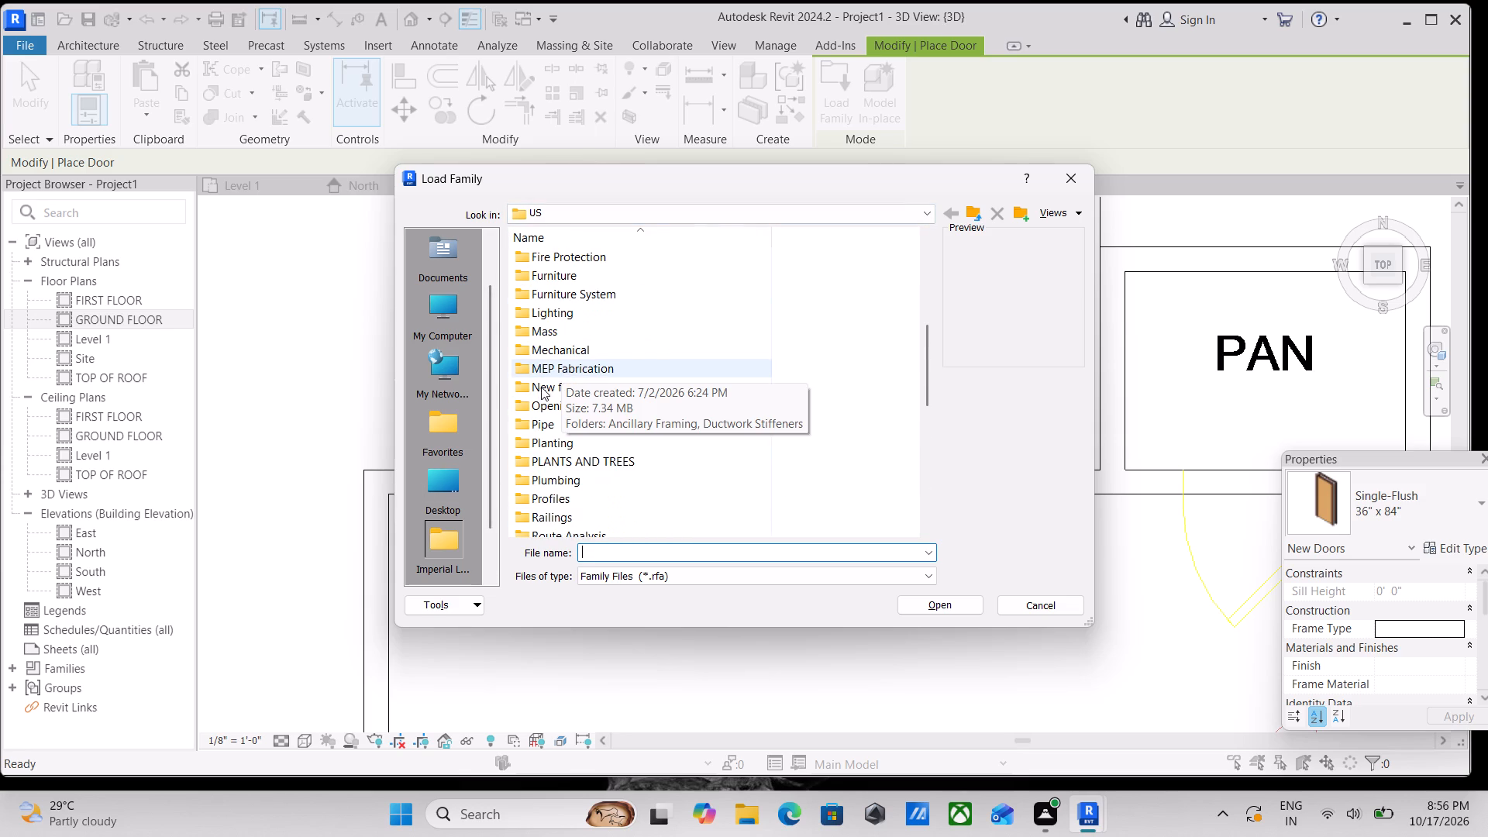
pyautogui.scroll(-2, 549, 380)
pyautogui.scroll(7, 539, 367)
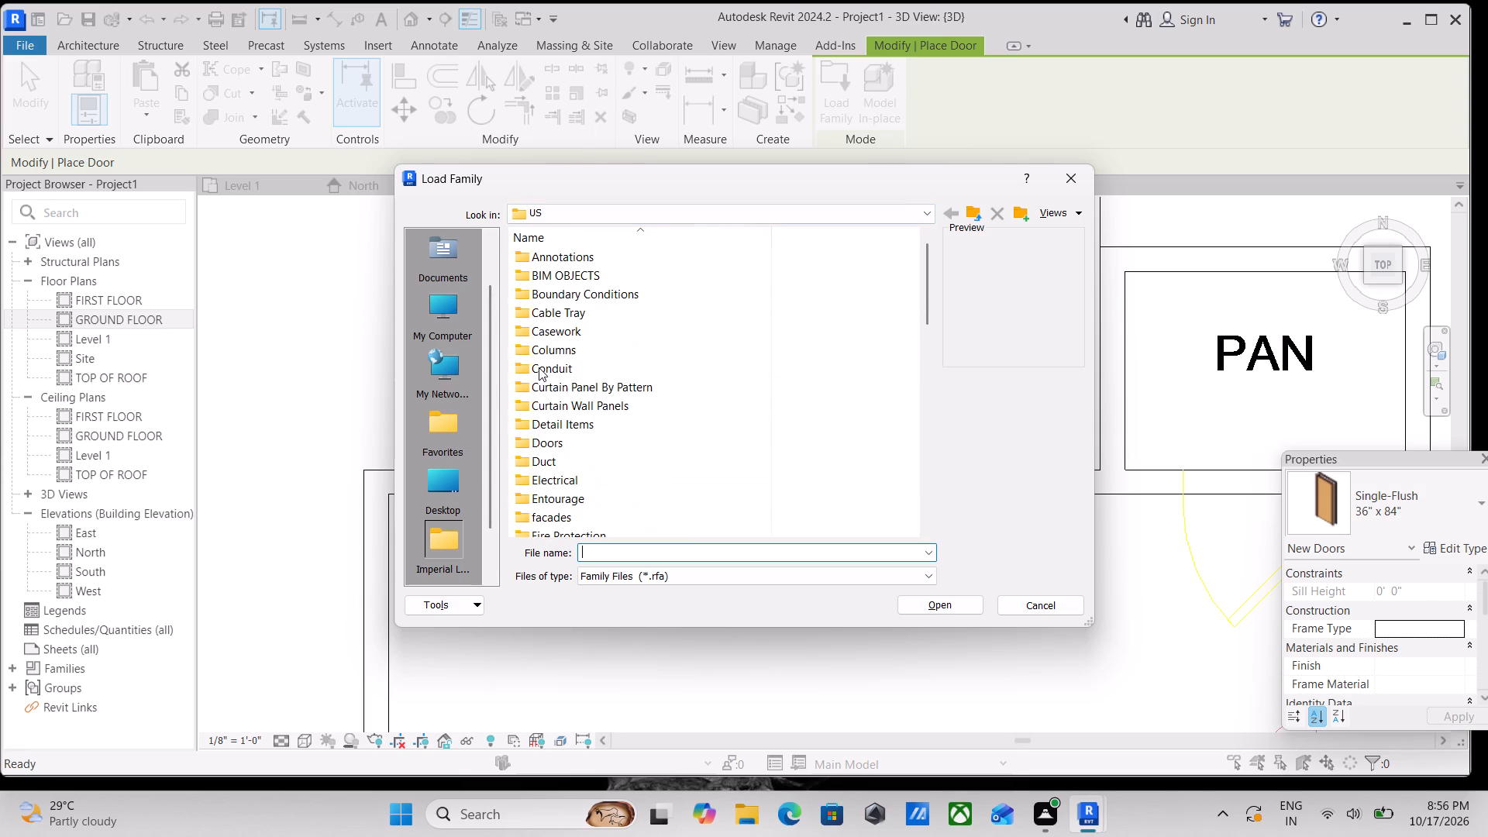
pyautogui.doubleClick(542, 447)
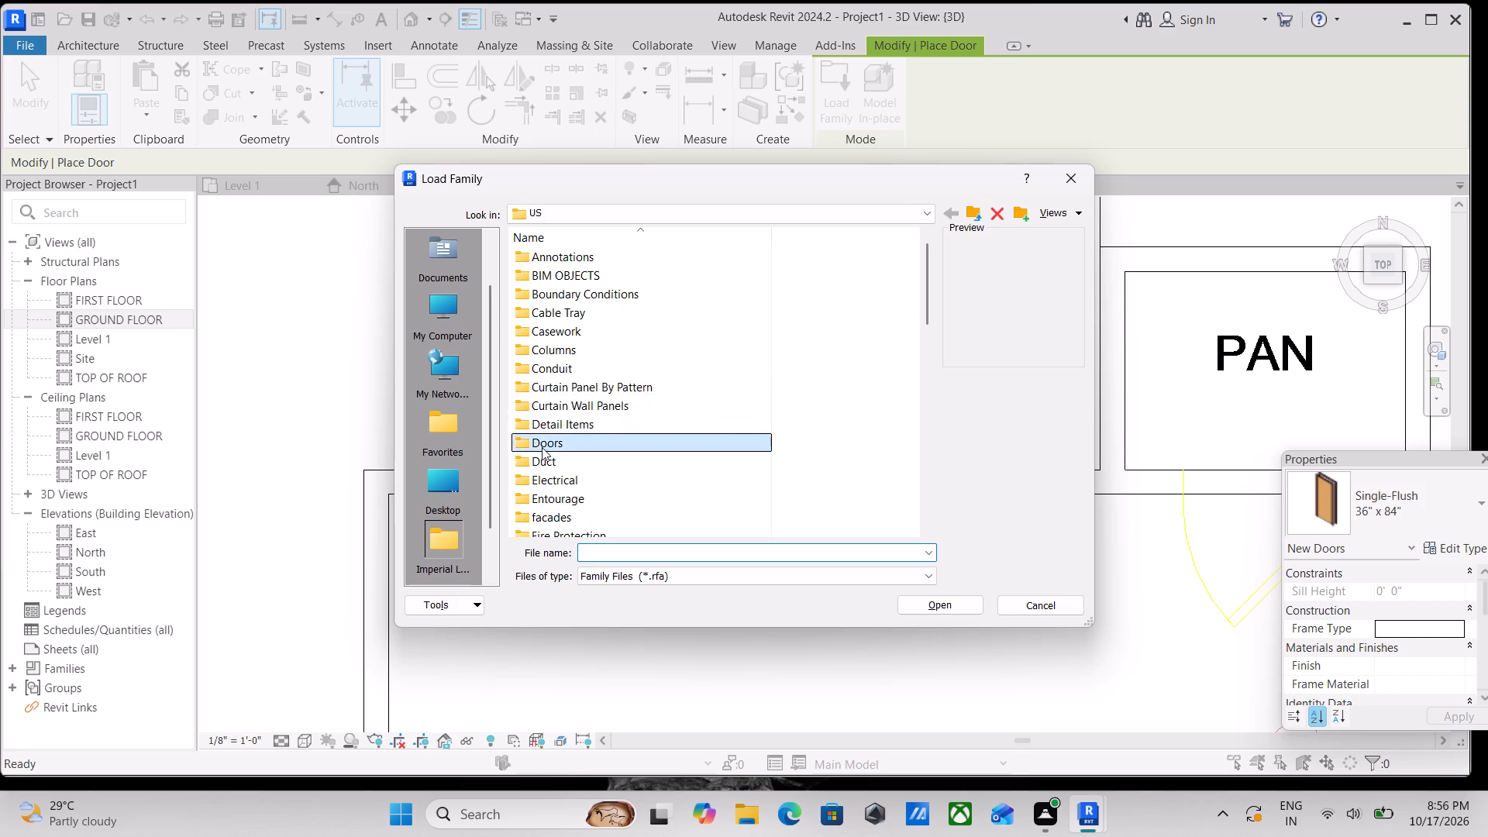
# Compare the previews of the double-door families and open Door-Double-Sliding for loading.
pyautogui.click(553, 310)
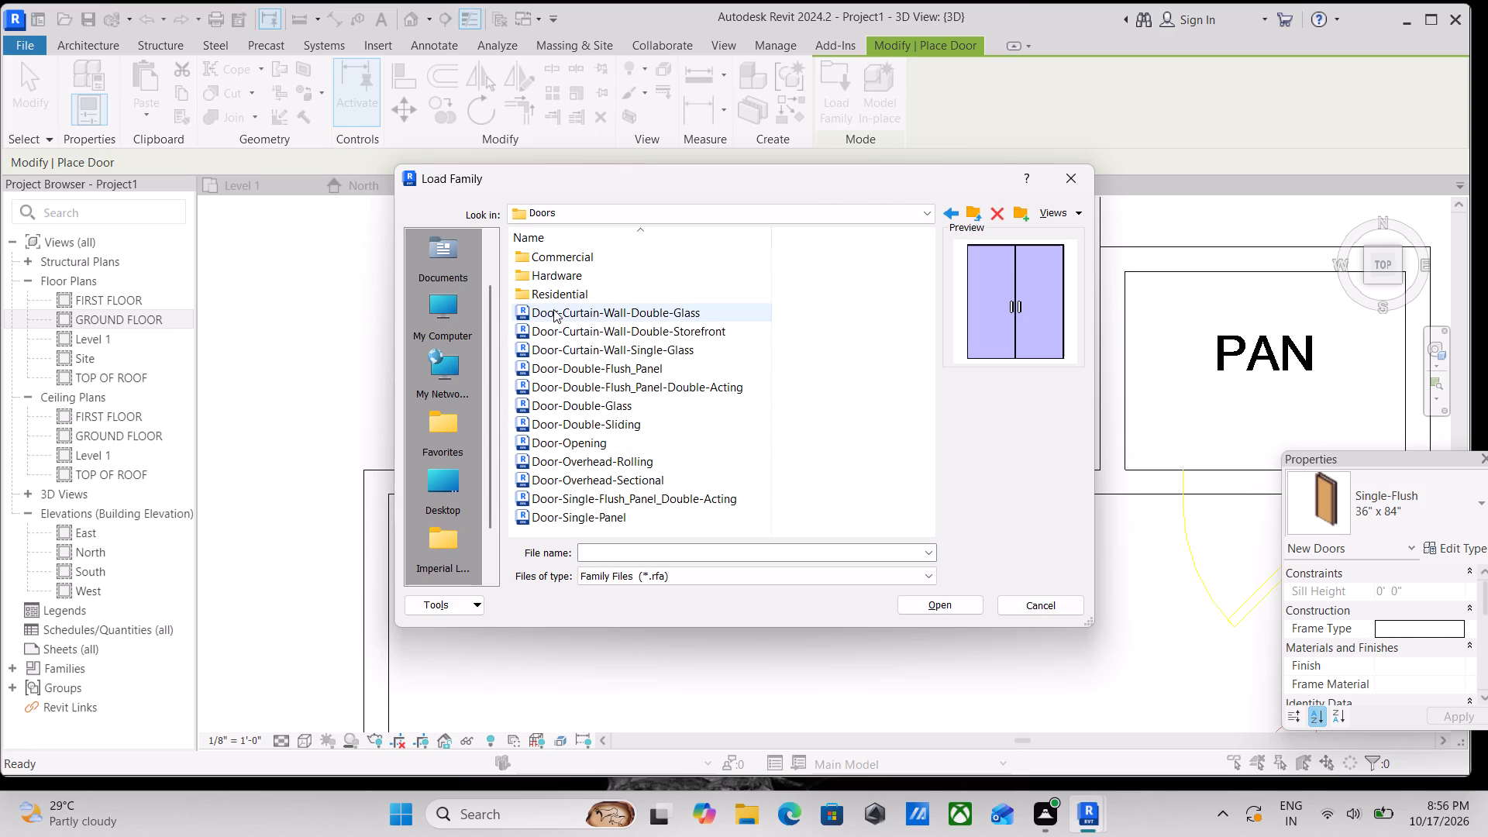
pyautogui.click(563, 337)
pyautogui.click(572, 319)
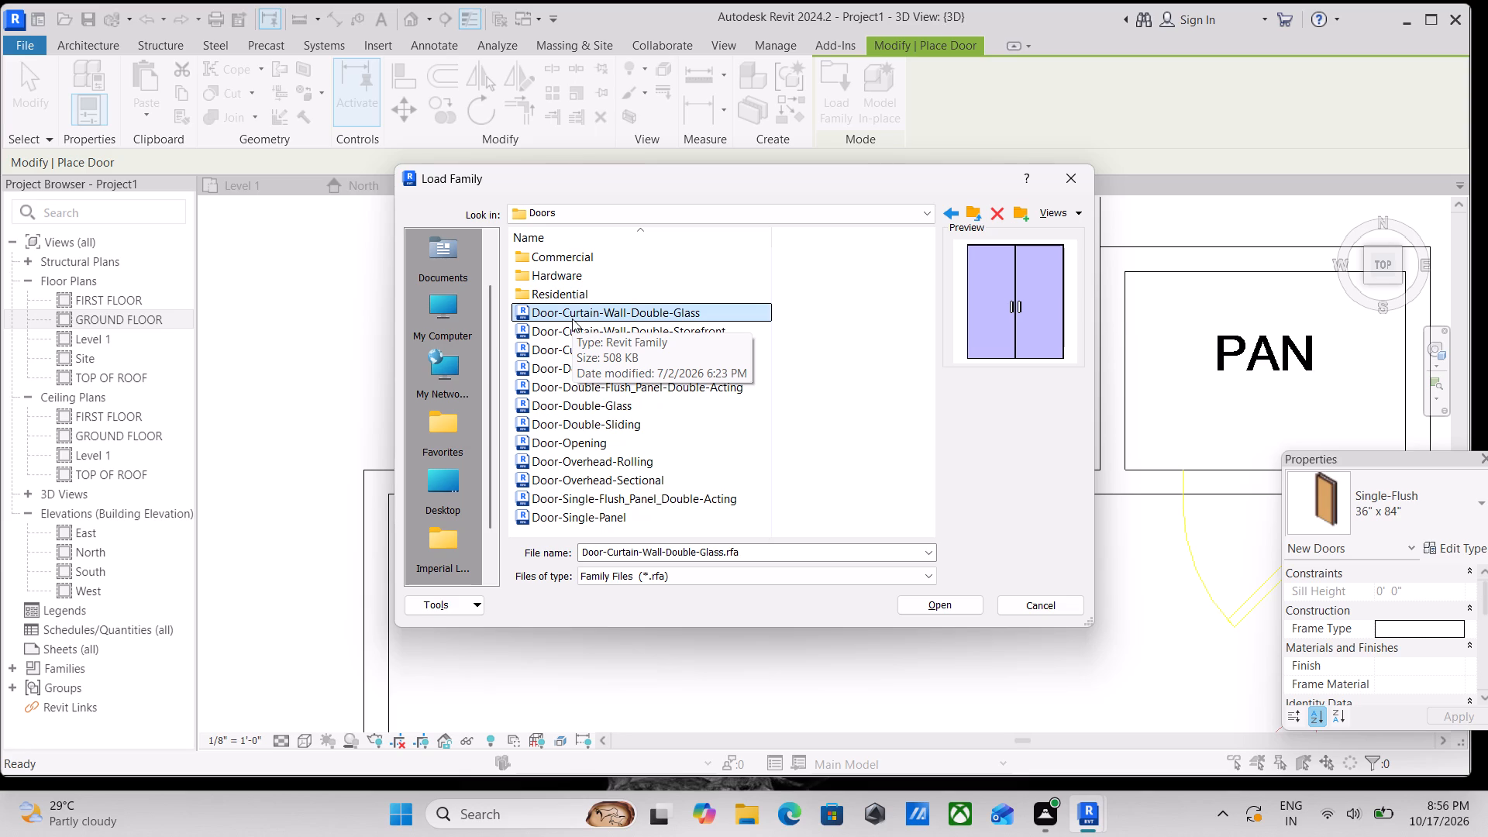
pyautogui.click(563, 386)
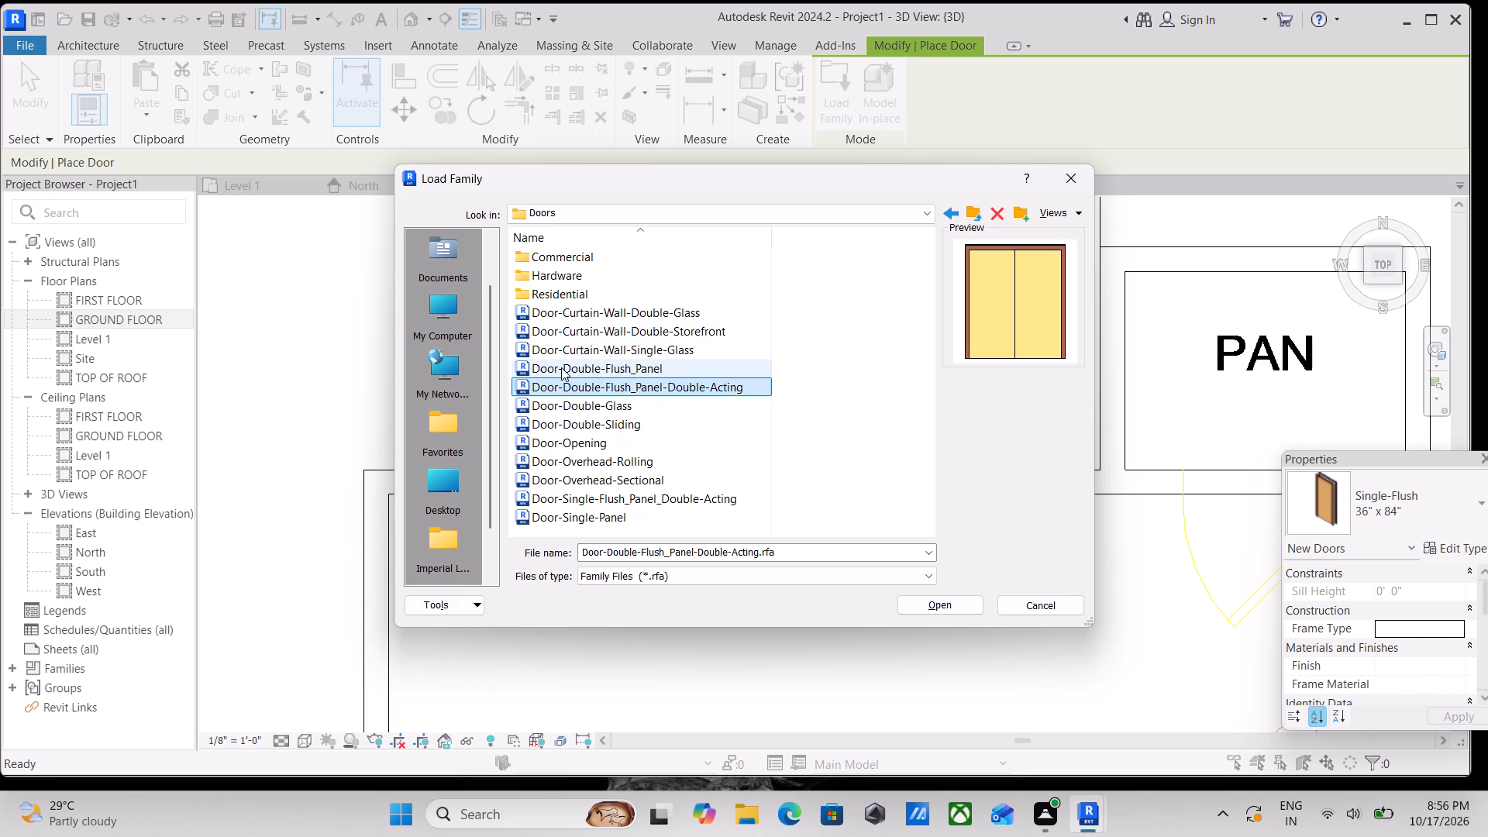
pyautogui.click(561, 367)
pyautogui.click(584, 405)
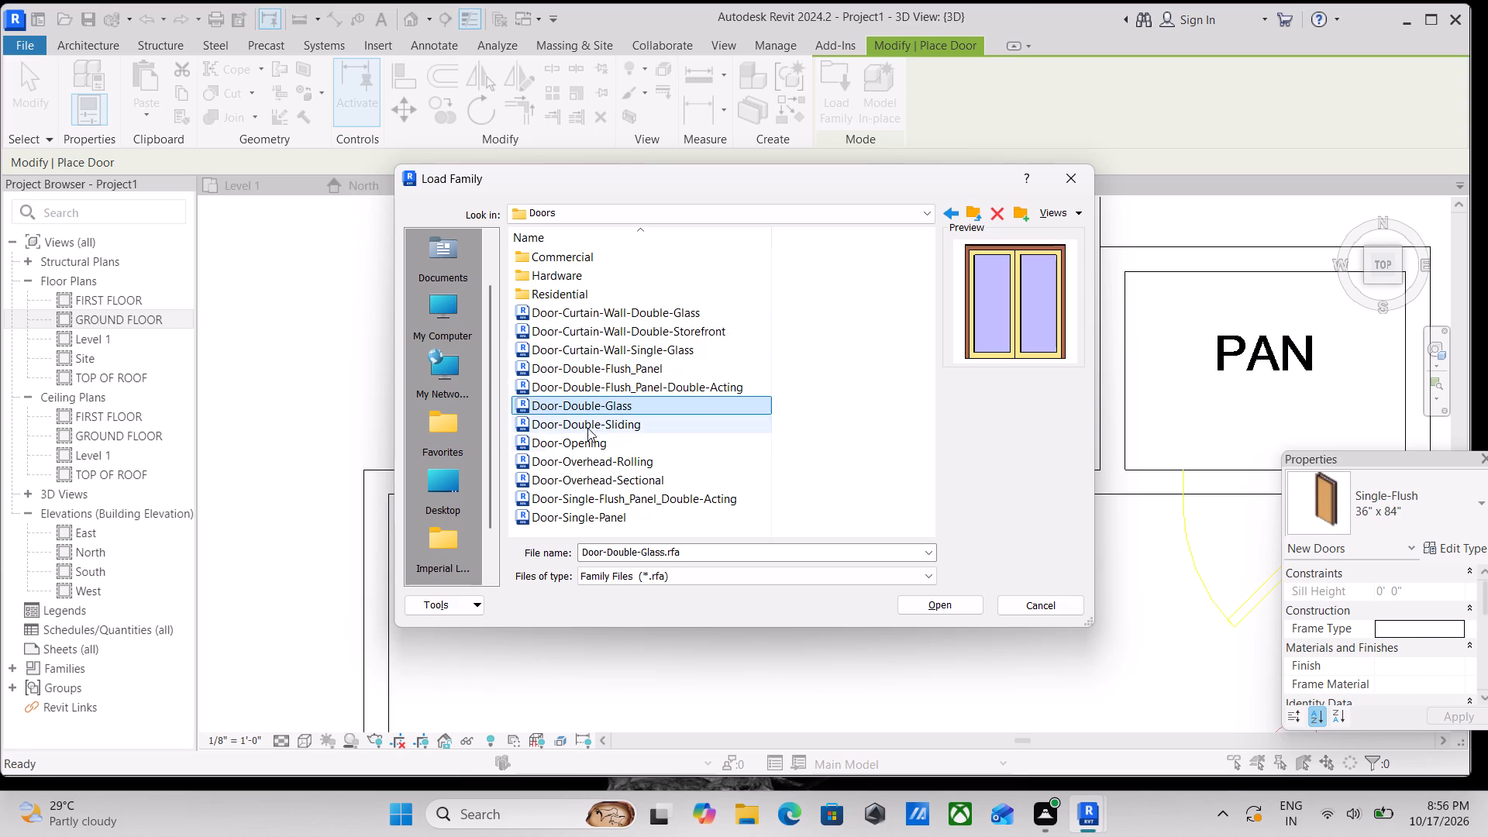
pyautogui.click(587, 440)
pyautogui.click(585, 422)
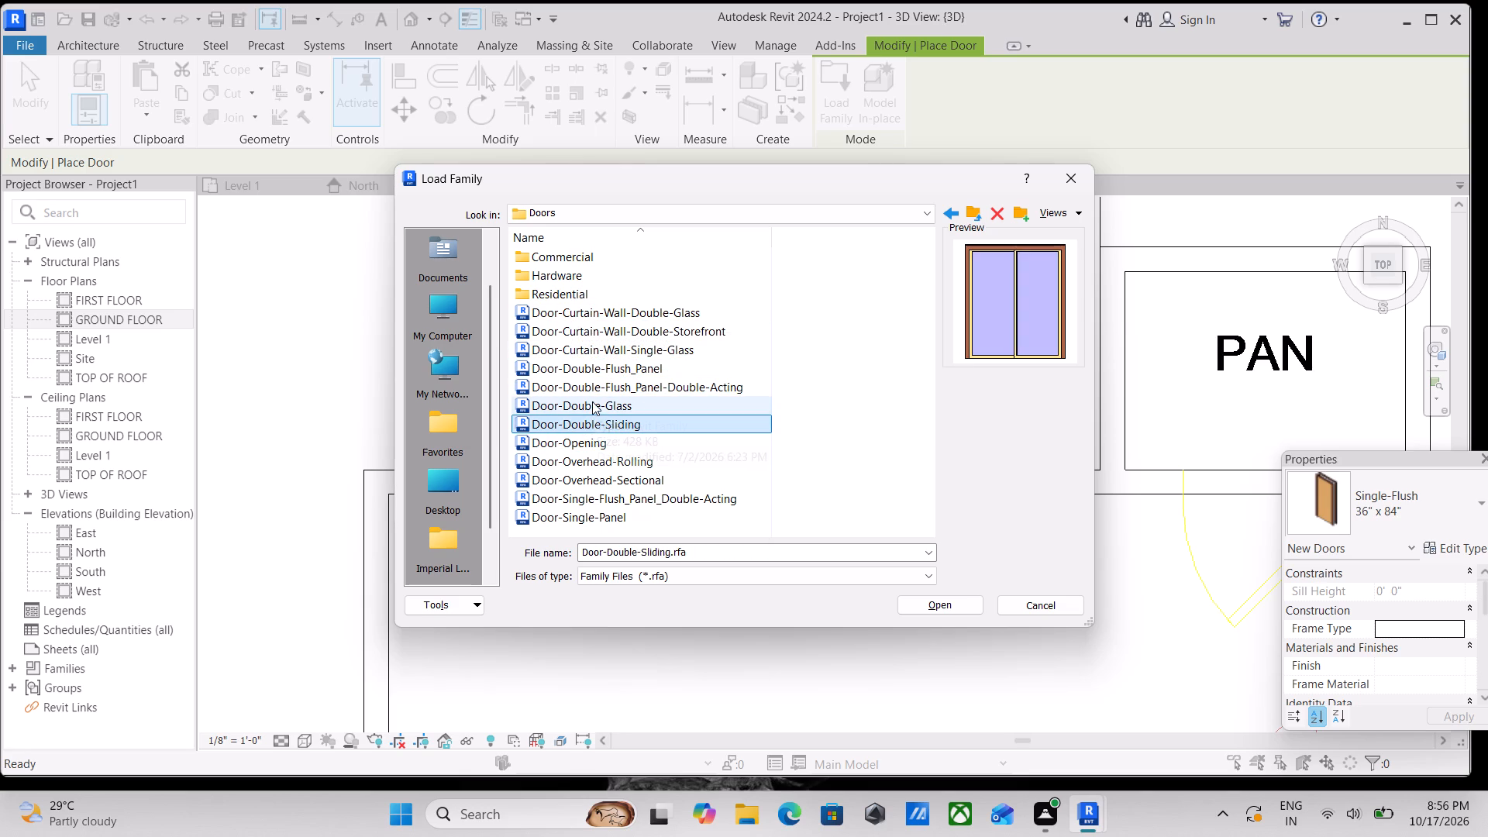
pyautogui.click(592, 401)
pyautogui.click(599, 431)
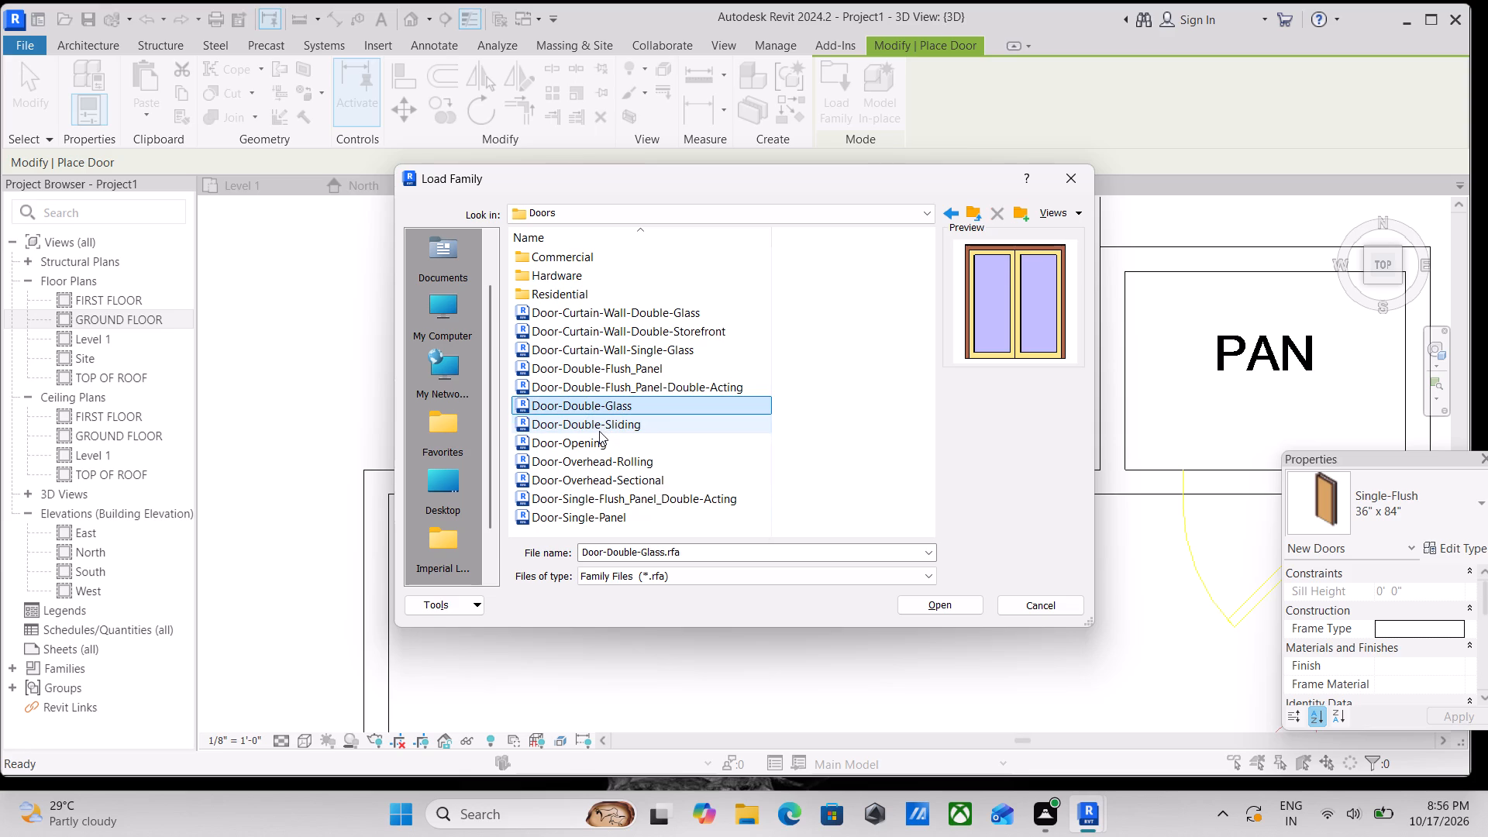
pyautogui.click(949, 609)
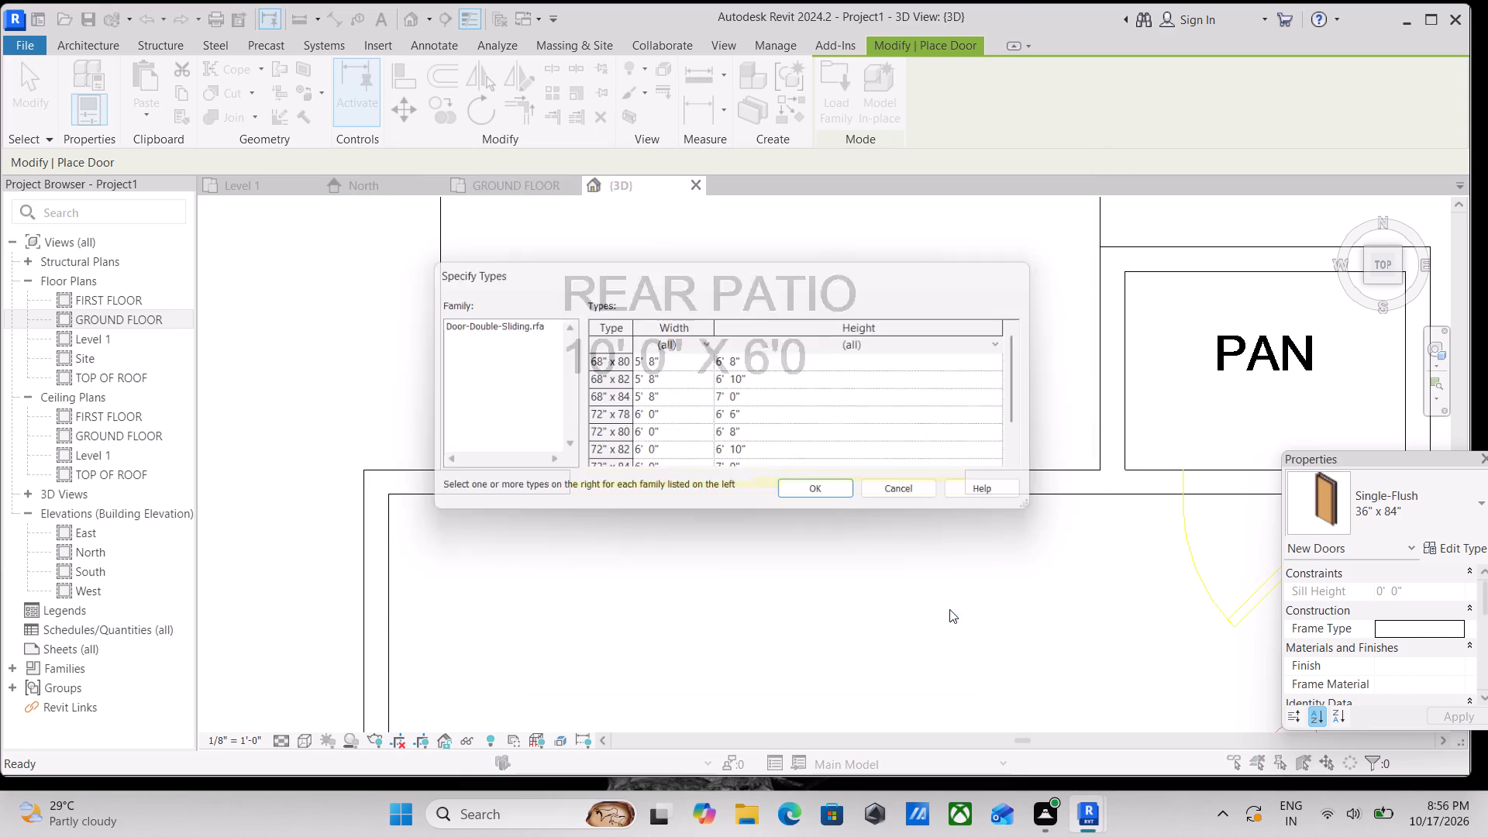
# Load the 72" x 84" type of the Door-Double-Sliding family.
pyautogui.scroll(-2, 639, 381)
pyautogui.scroll(3, 648, 397)
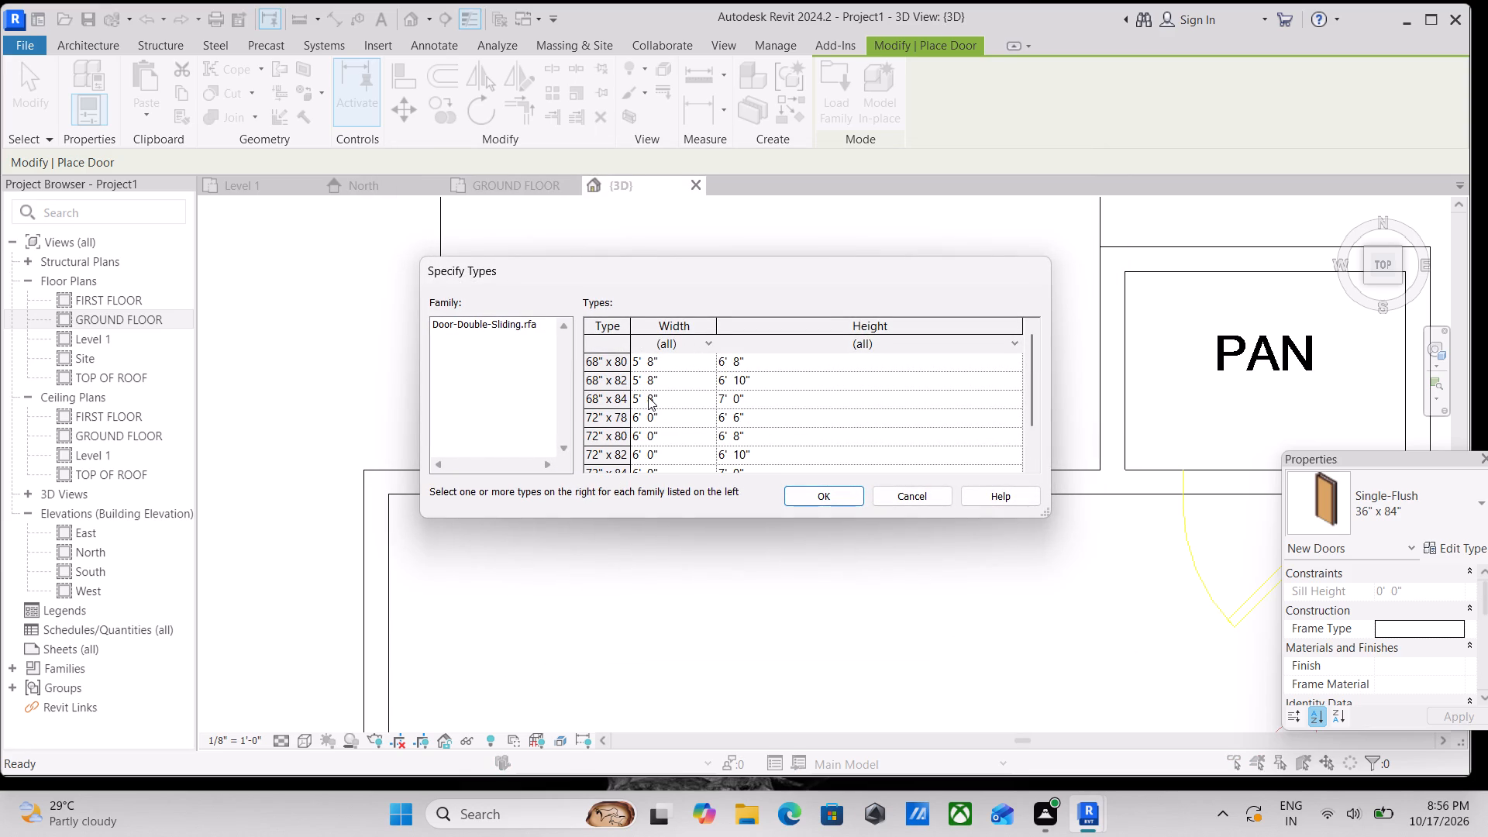
pyautogui.scroll(3, 648, 397)
pyautogui.scroll(-1, 655, 420)
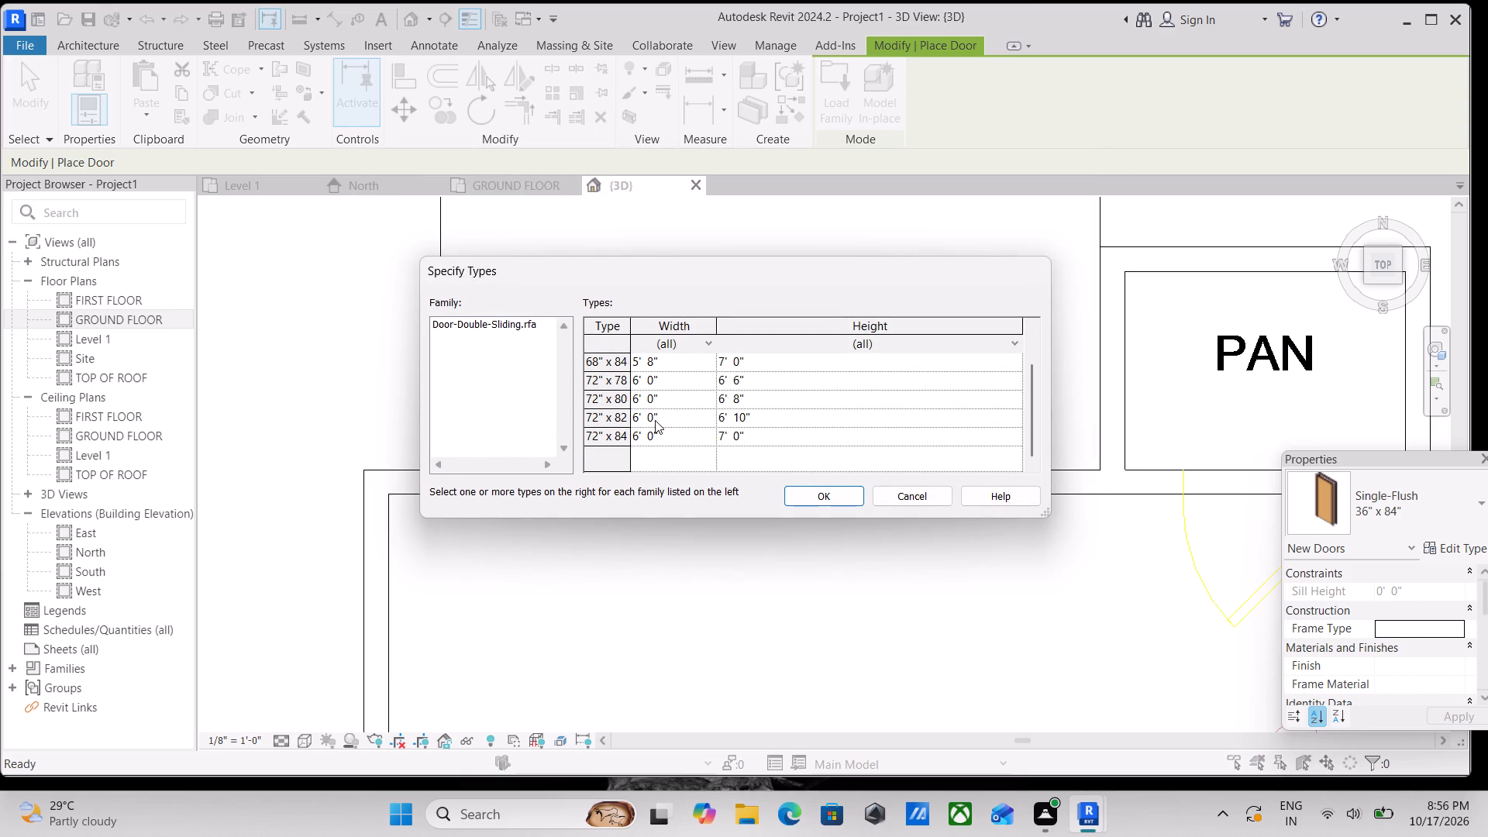
pyautogui.click(663, 436)
pyautogui.click(831, 505)
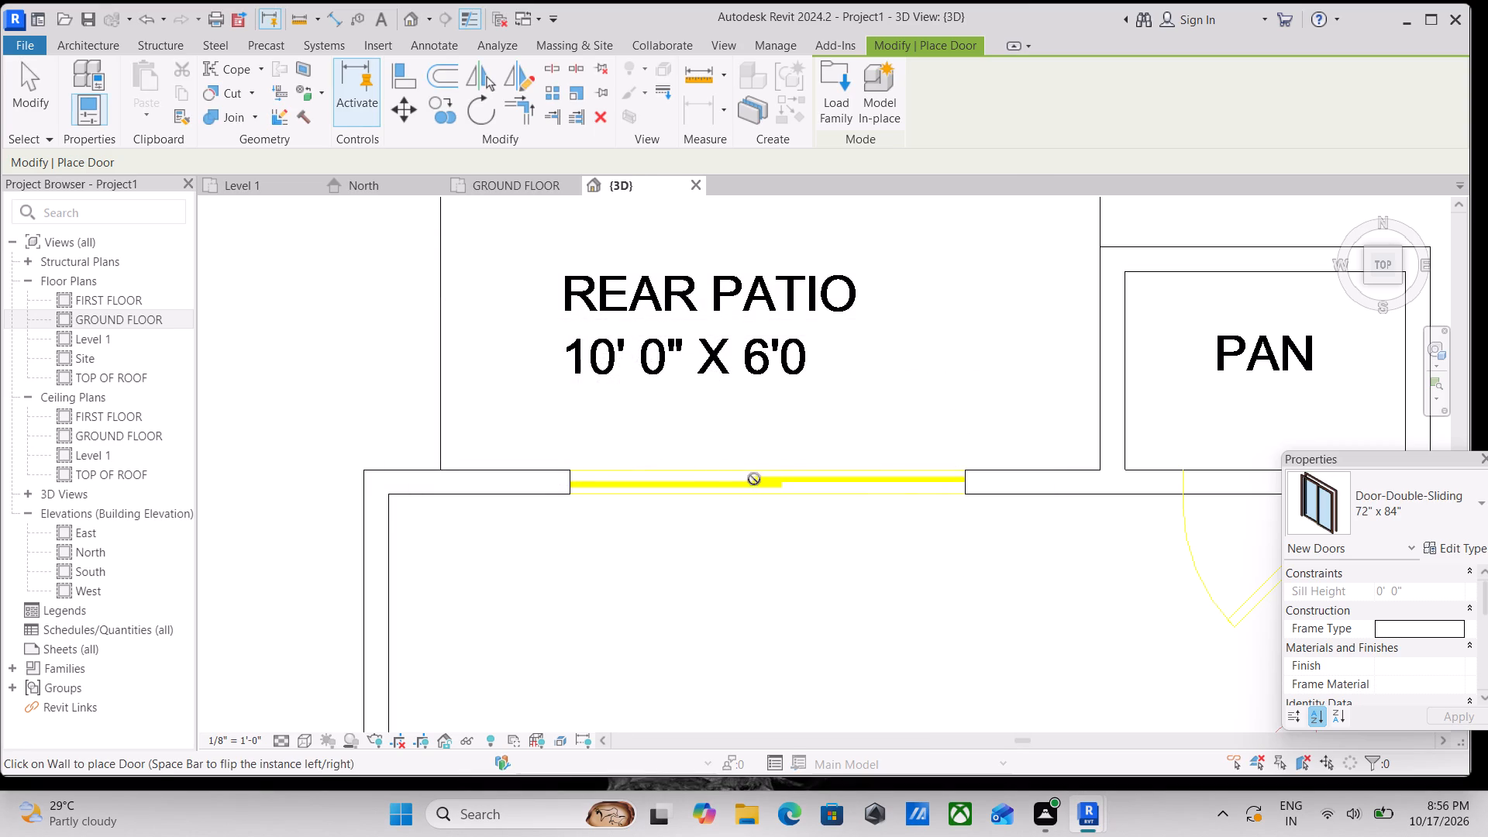
# In the GROUND FLOOR plan, place the 72" x 84" Door-Double-Sliding in the west unit's rear patio opening.
pyautogui.scroll(-7, 755, 479)
pyautogui.scroll(4, 828, 494)
pyautogui.scroll(2, 725, 460)
pyautogui.scroll(-3, 728, 465)
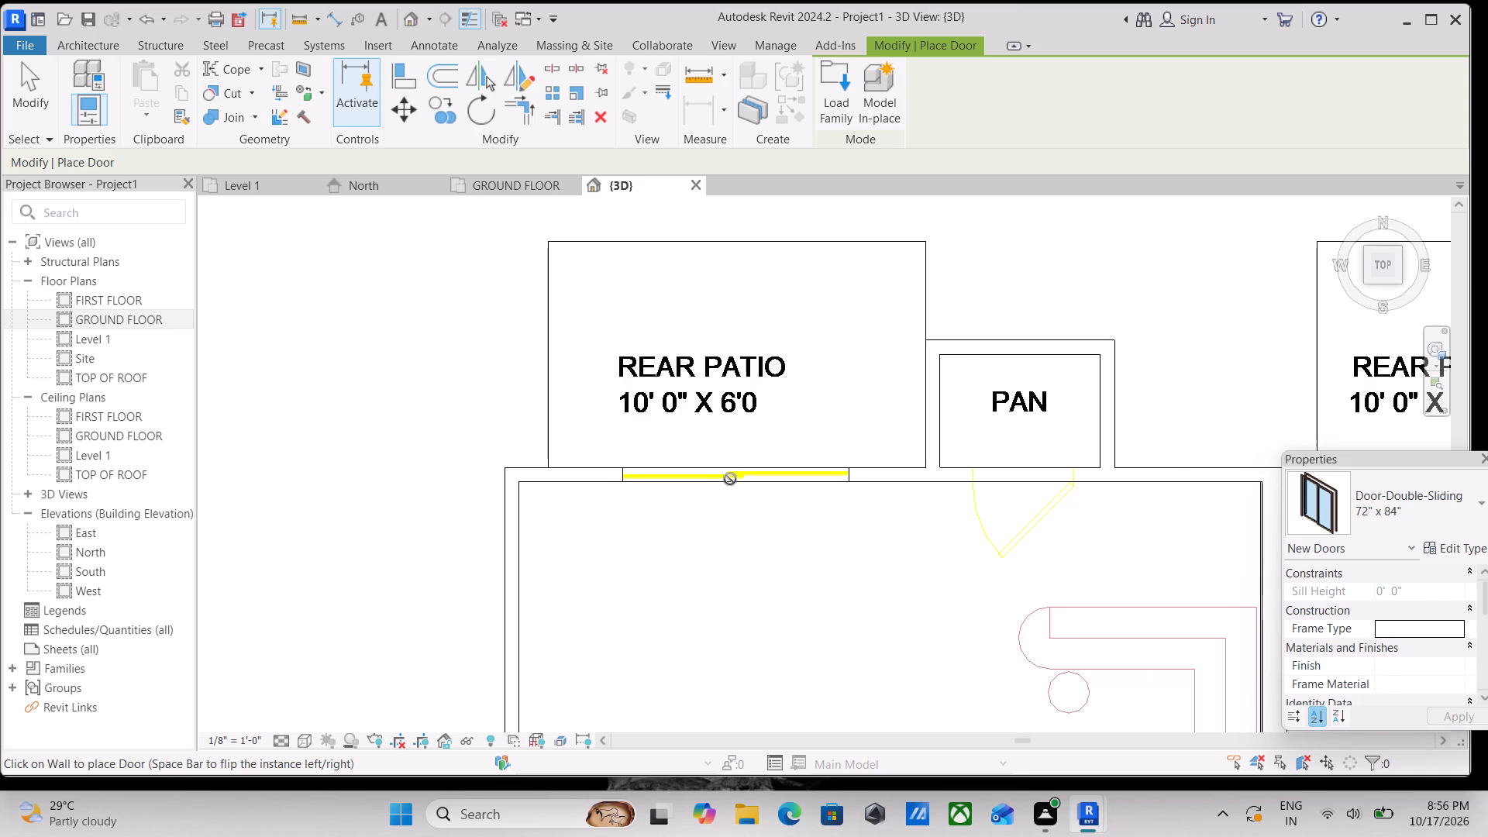
pyautogui.scroll(2, 730, 479)
pyautogui.scroll(-2, 733, 464)
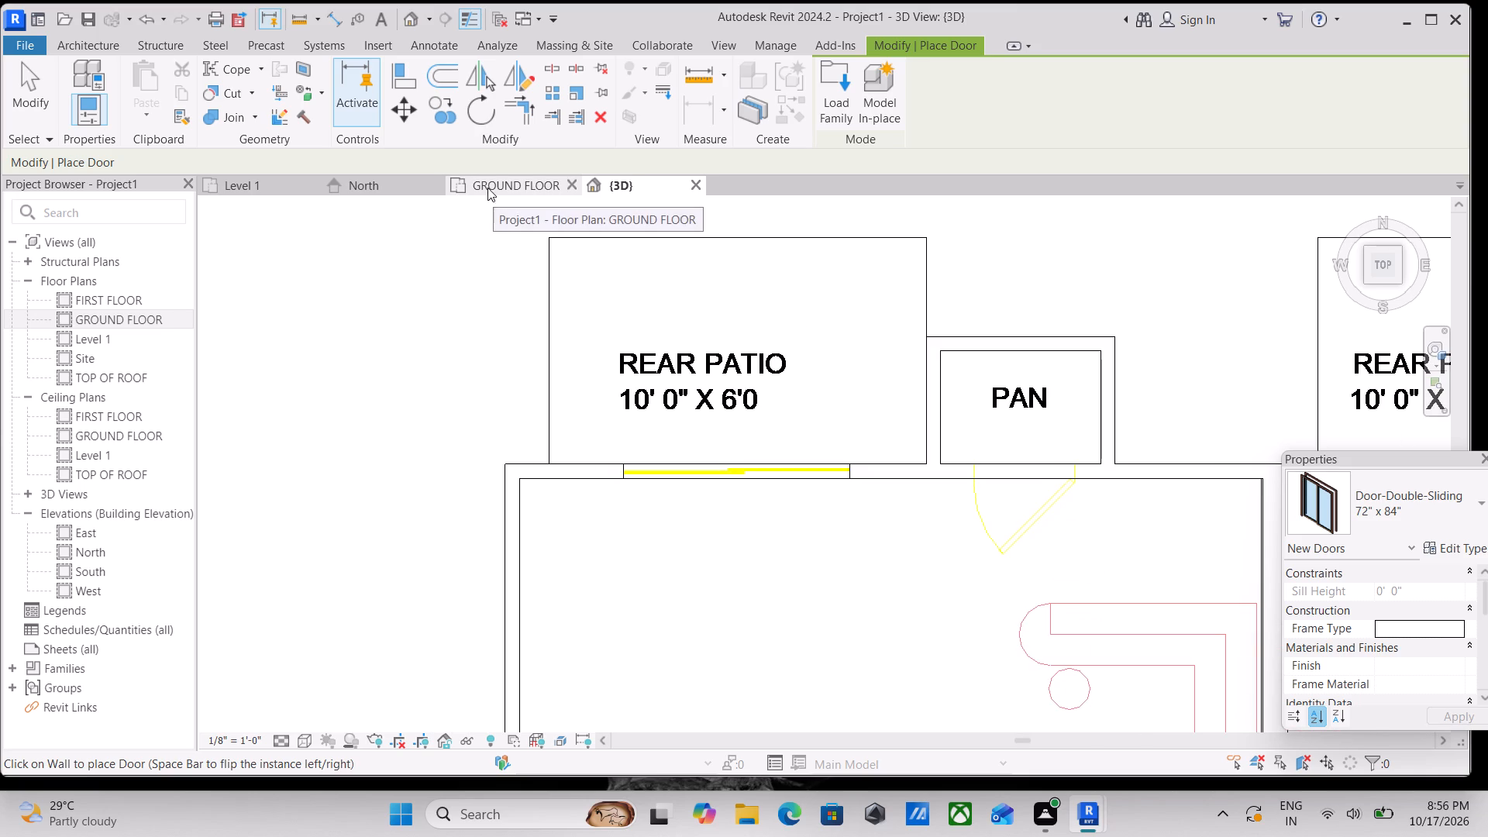
pyautogui.click(505, 182)
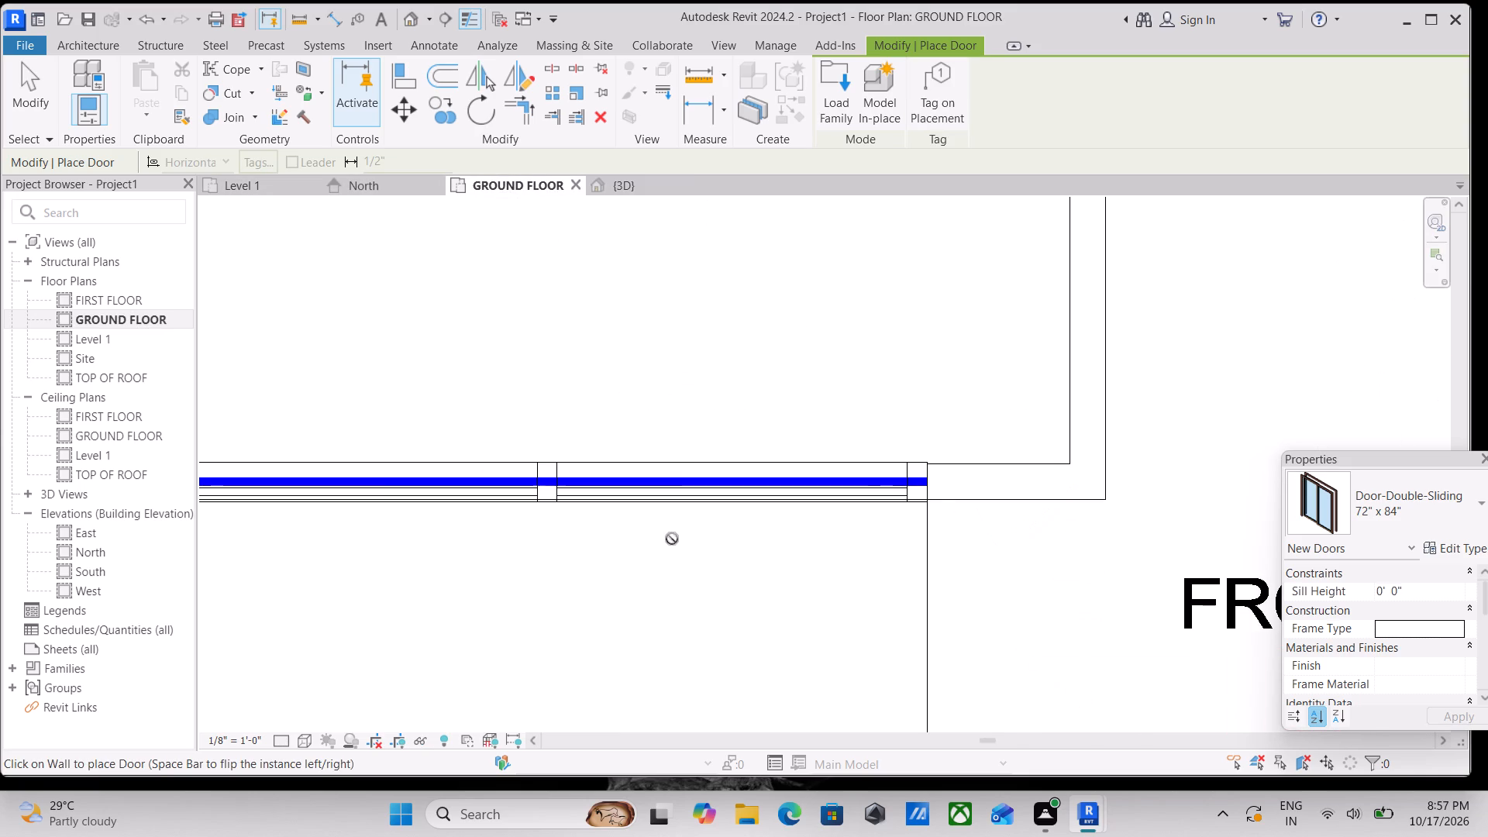
pyautogui.scroll(-6, 656, 484)
pyautogui.moveTo(608, 440); pyautogui.dragTo(697, 701, button='middle')
pyautogui.scroll(-3, 703, 495)
pyautogui.moveTo(703, 495); pyautogui.dragTo(704, 535, button='middle')
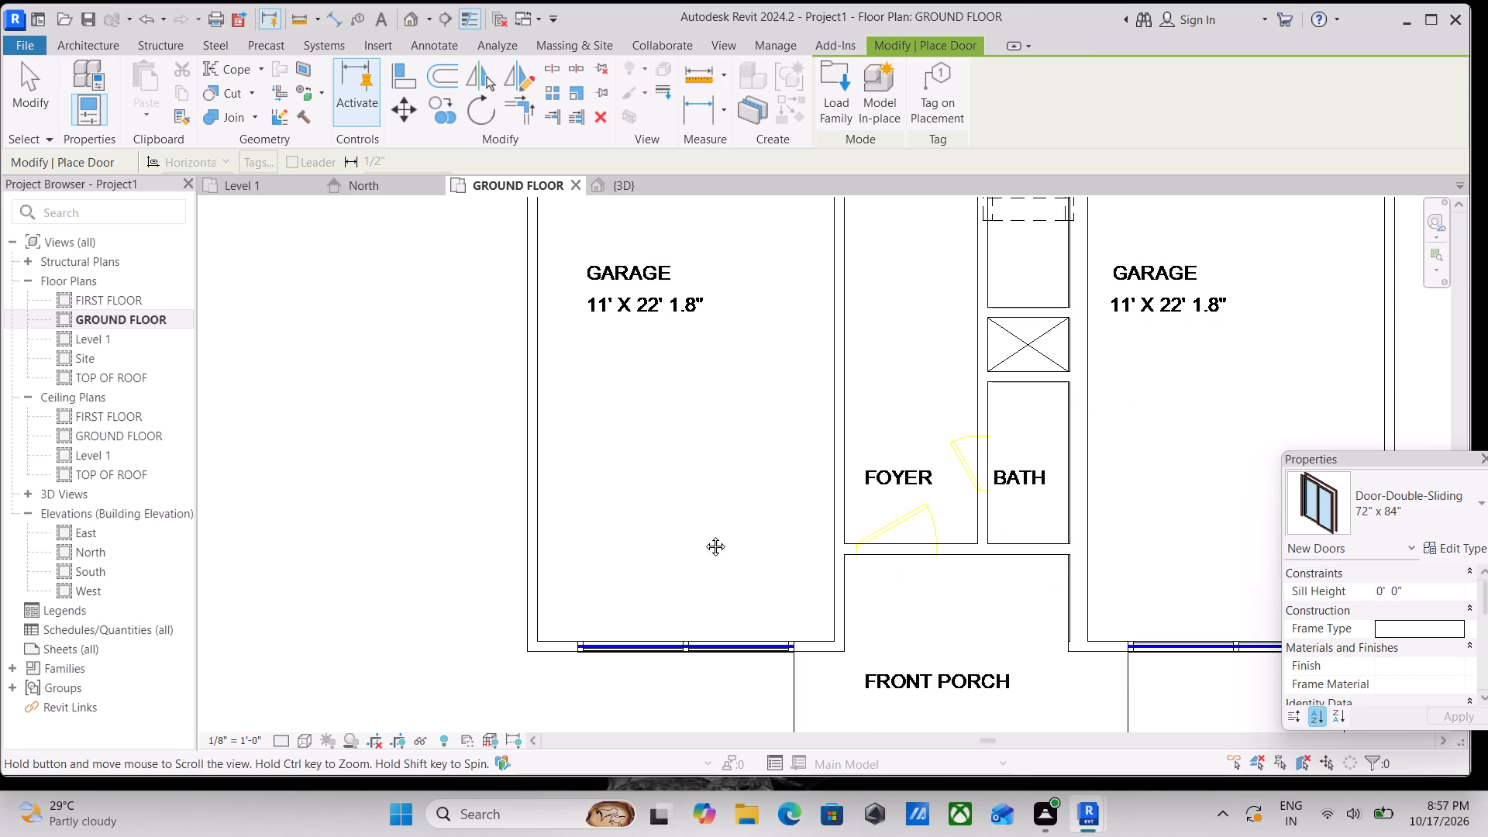
pyautogui.moveTo(704, 535); pyautogui.dragTo(732, 756, button='middle')
pyautogui.scroll(-1, 749, 428)
pyautogui.moveTo(749, 436); pyautogui.dragTo(745, 769, button='middle')
pyautogui.moveTo(770, 490); pyautogui.dragTo(753, 773, button='middle')
pyautogui.scroll(-1, 779, 525)
pyautogui.moveTo(779, 544); pyautogui.dragTo(778, 694, button='middle')
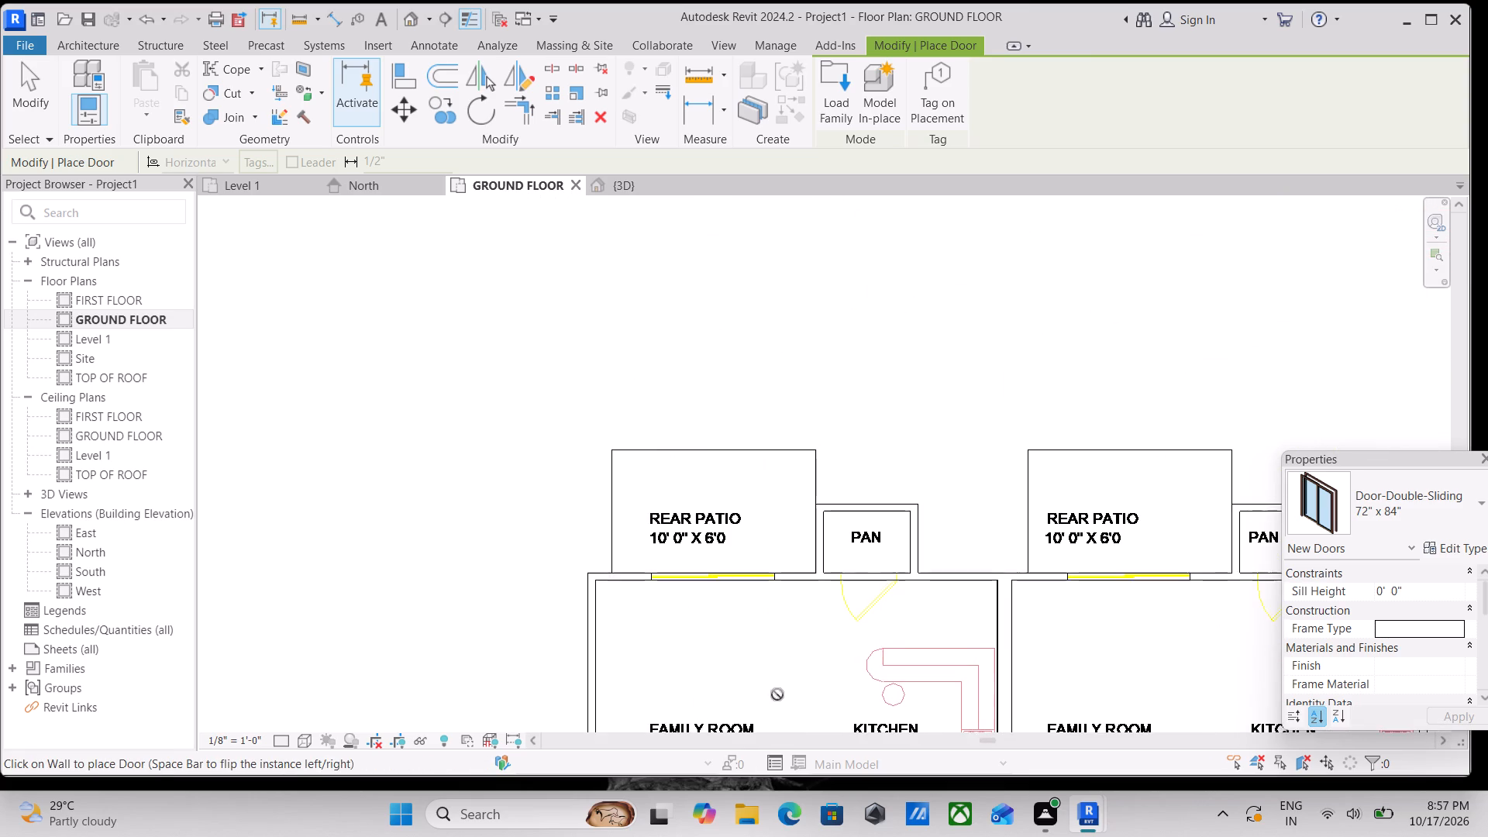
pyautogui.scroll(4, 720, 630)
pyautogui.scroll(4, 712, 536)
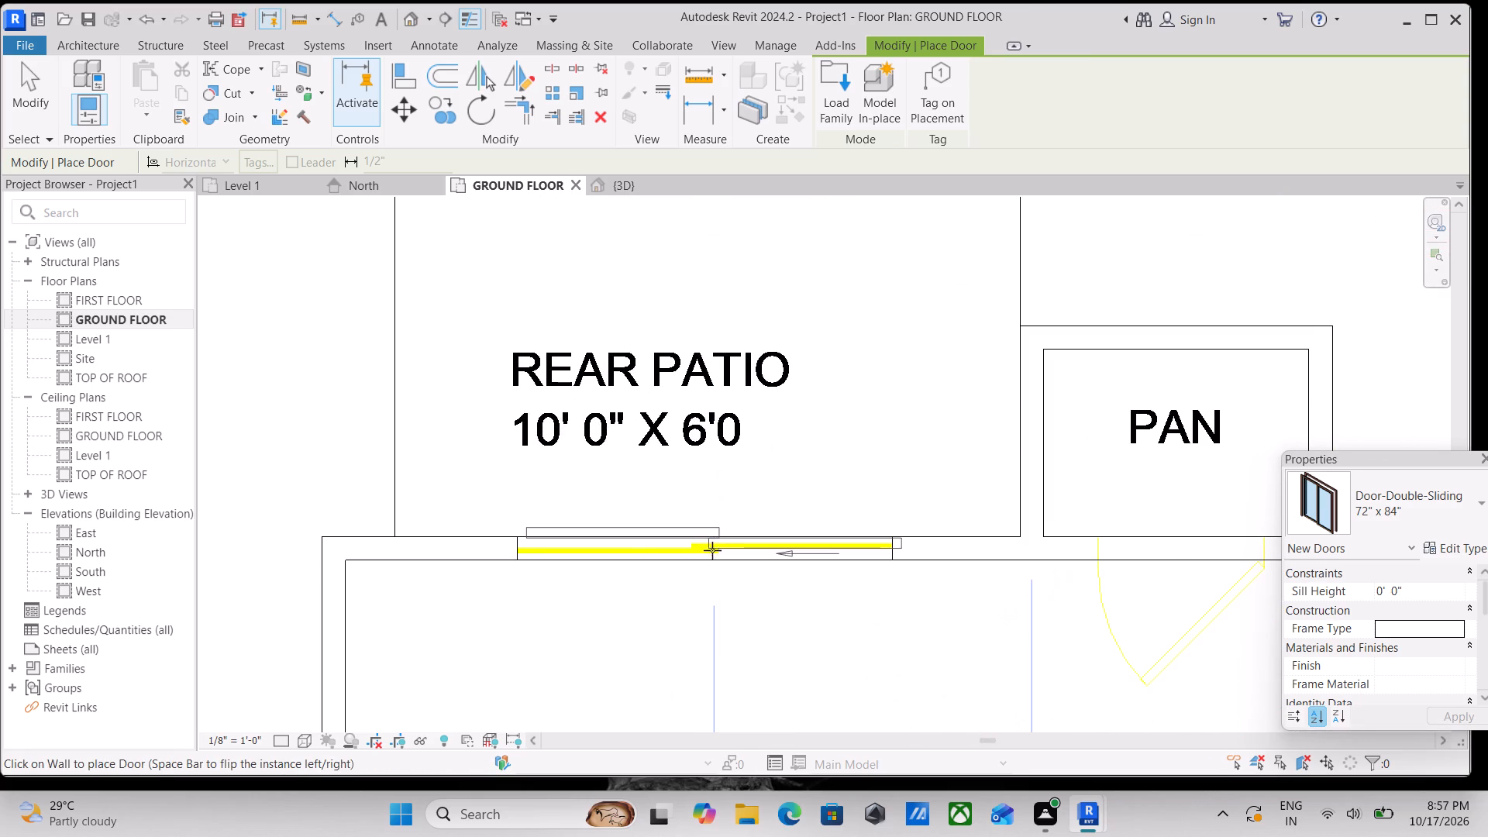
pyautogui.scroll(4, 712, 553)
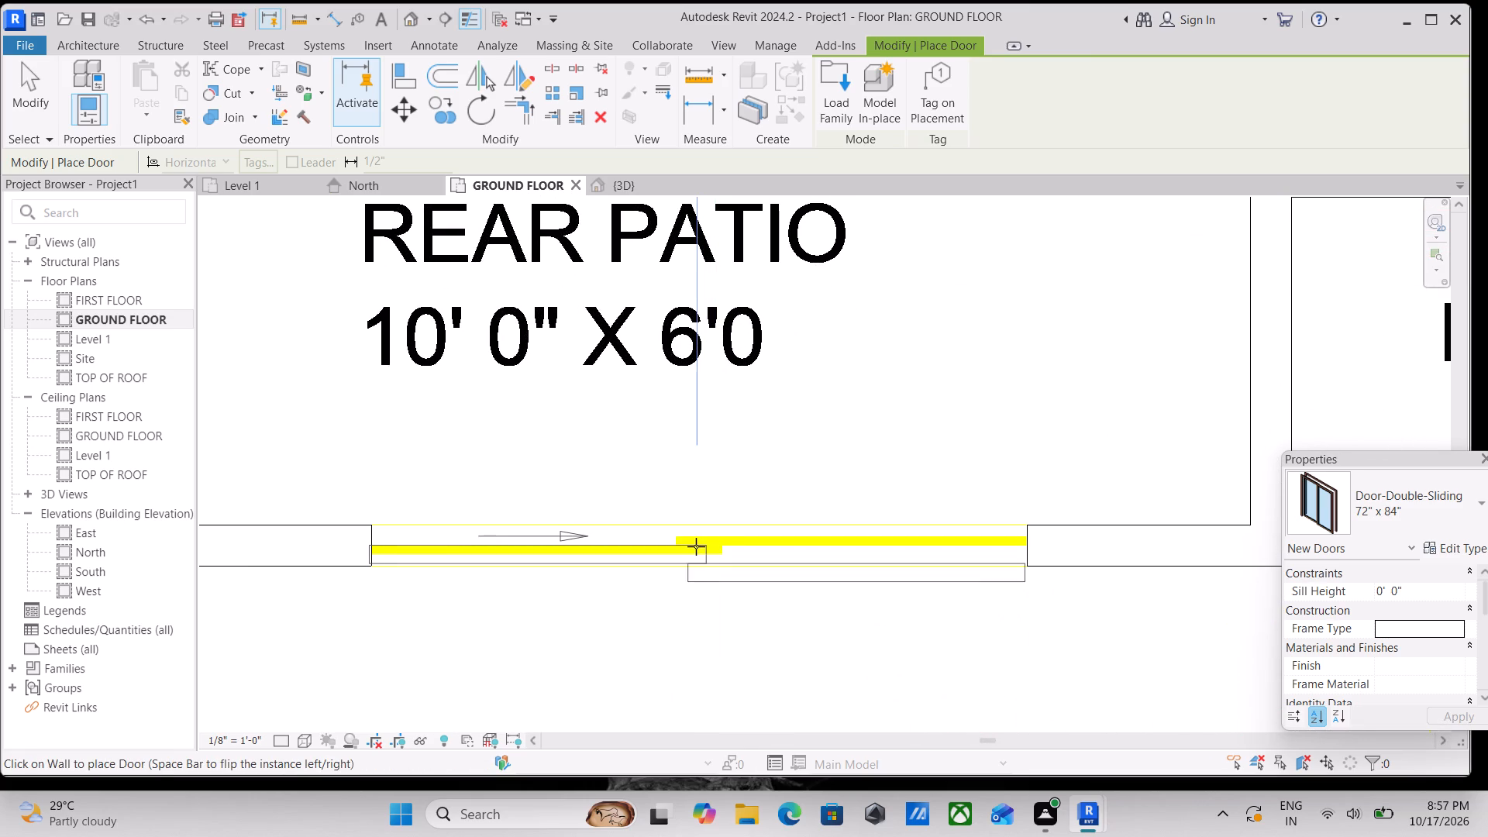
pyautogui.scroll(2, 696, 546)
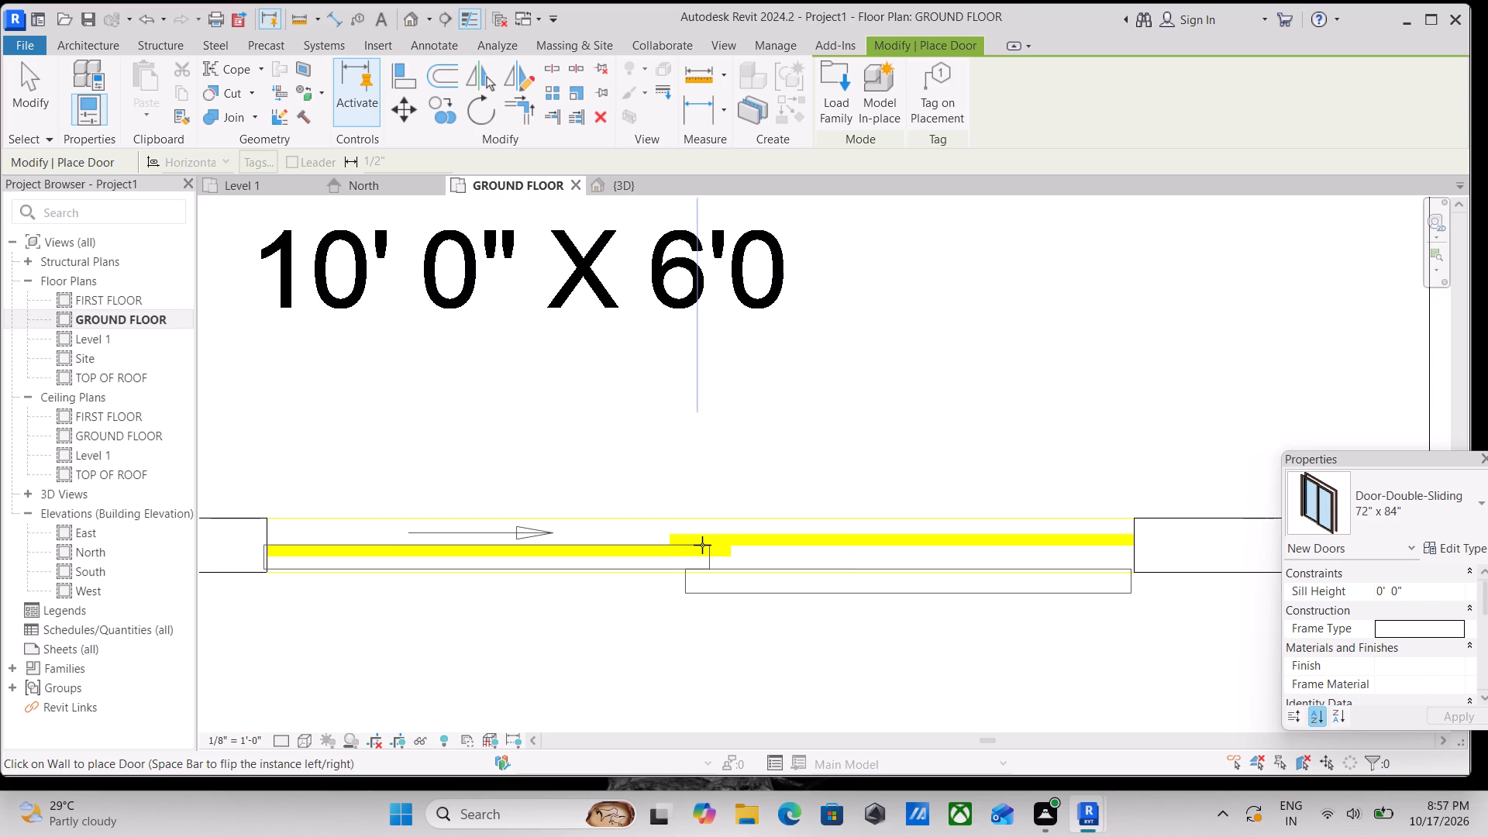
pyautogui.click(702, 545)
# Place another 72" x 84" Door-Double-Sliding in the east unit's rear patio opening and end door placement.
pyautogui.scroll(-4, 854, 504)
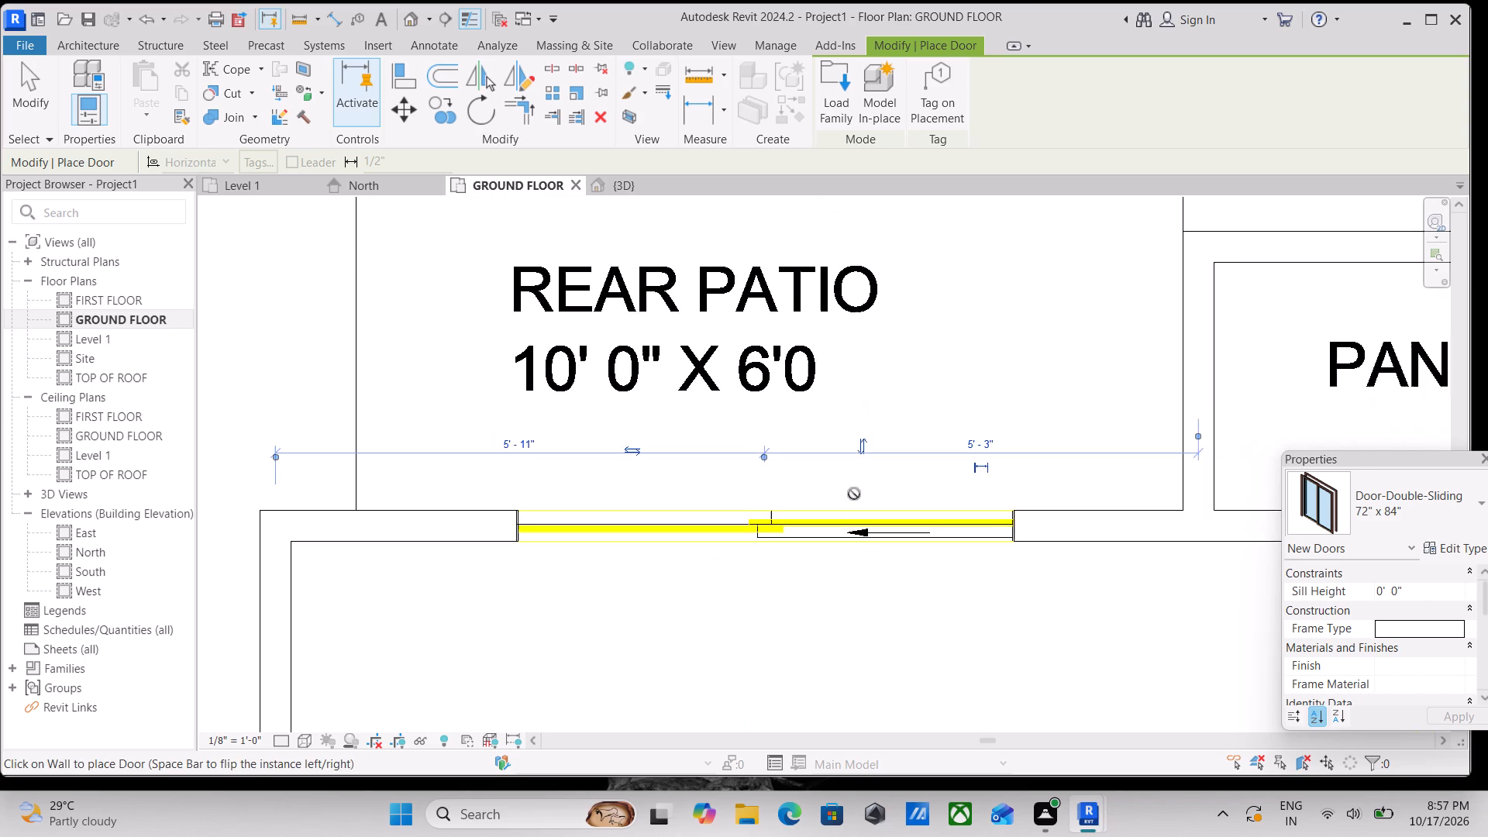
pyautogui.scroll(-2, 859, 477)
pyautogui.moveTo(891, 479); pyautogui.dragTo(572, 517, button='middle')
pyautogui.moveTo(799, 494); pyautogui.dragTo(560, 496, button='middle')
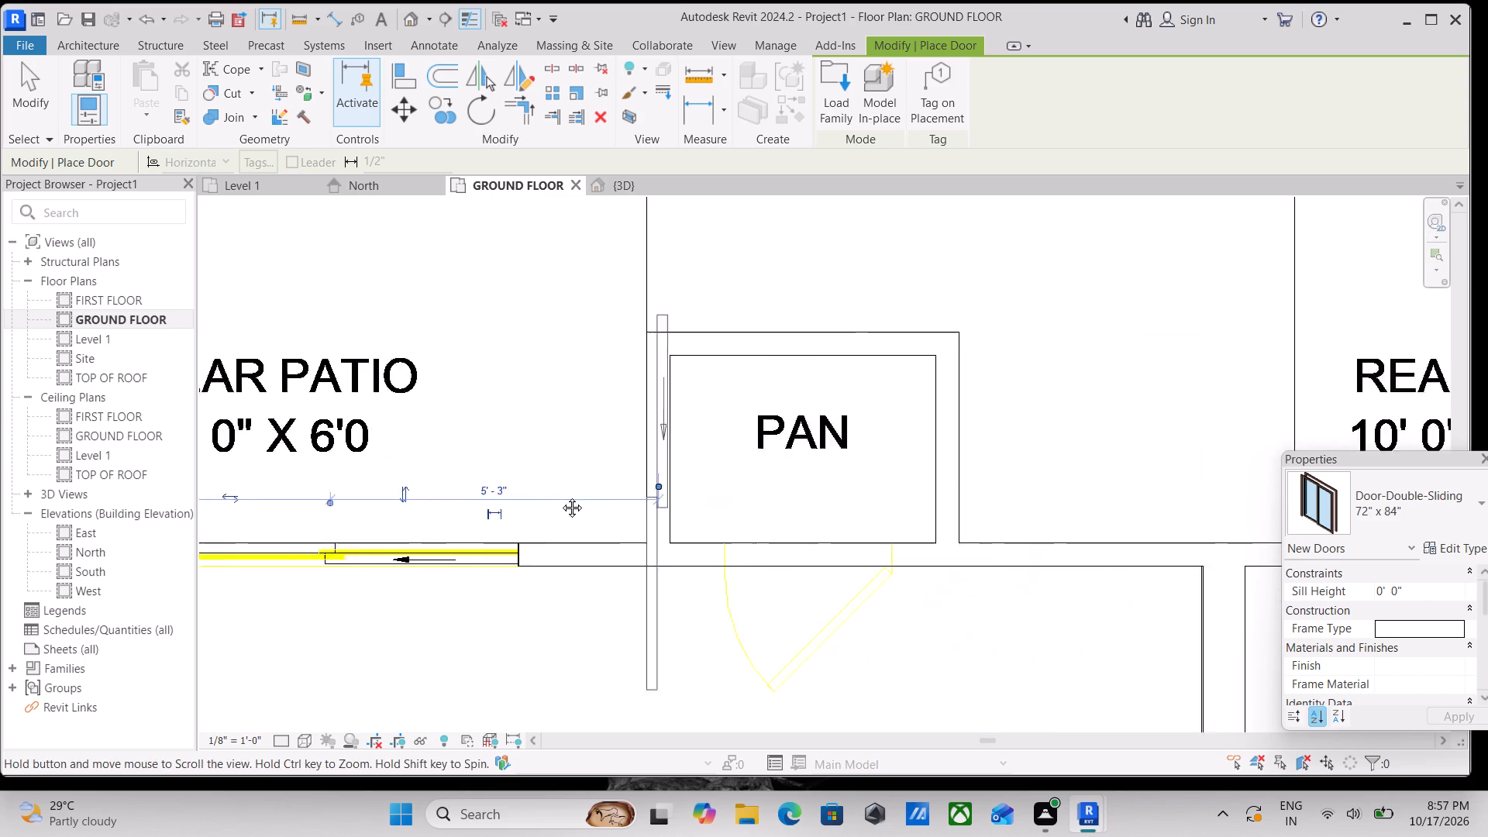
pyautogui.moveTo(560, 496); pyautogui.dragTo(401, 501, button='middle')
pyautogui.moveTo(883, 492); pyautogui.dragTo(426, 487, button='middle')
pyautogui.scroll(7, 864, 549)
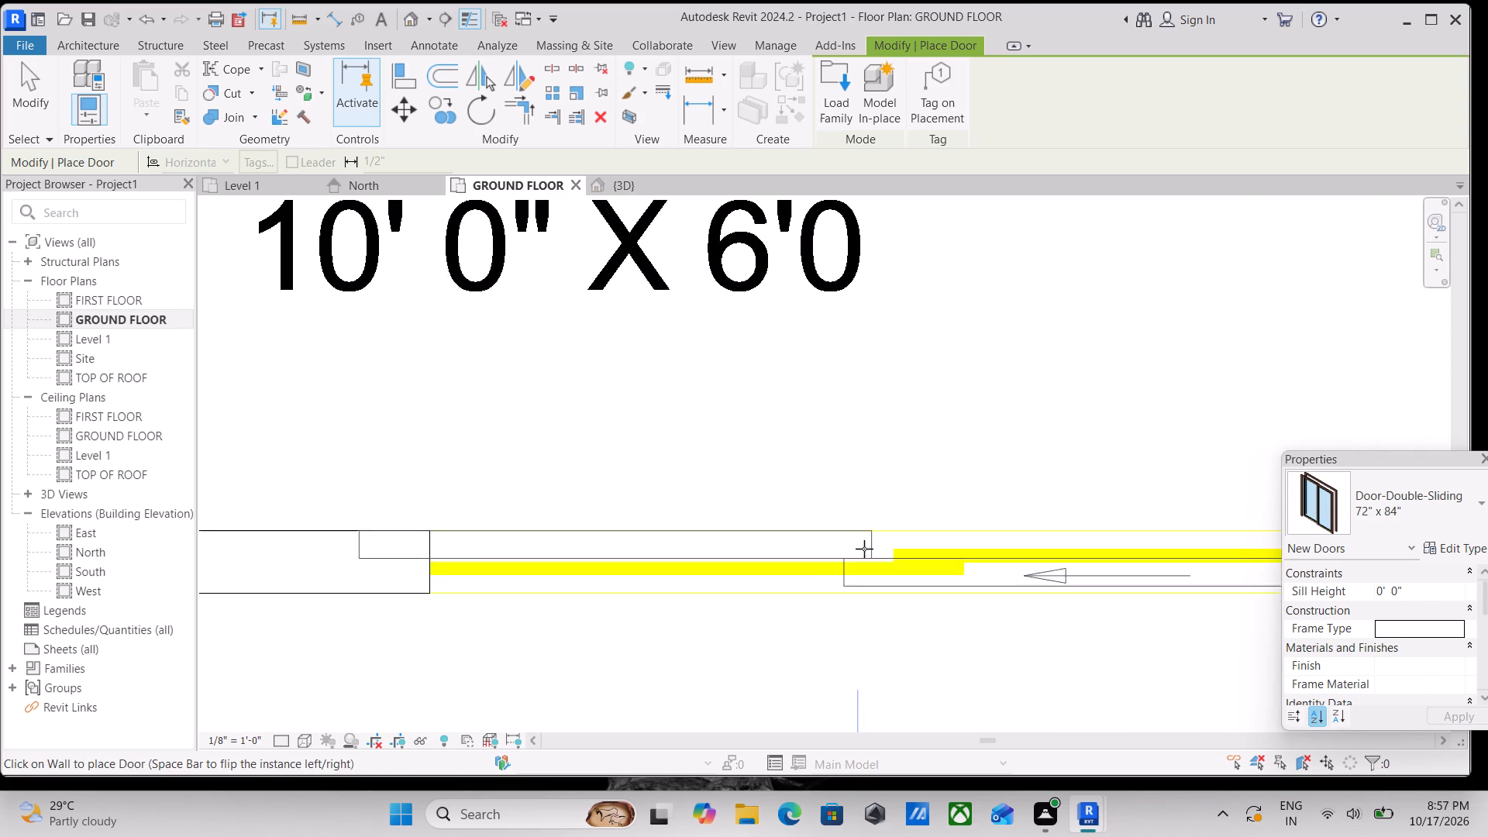
pyautogui.moveTo(905, 555); pyautogui.dragTo(769, 560, button='middle')
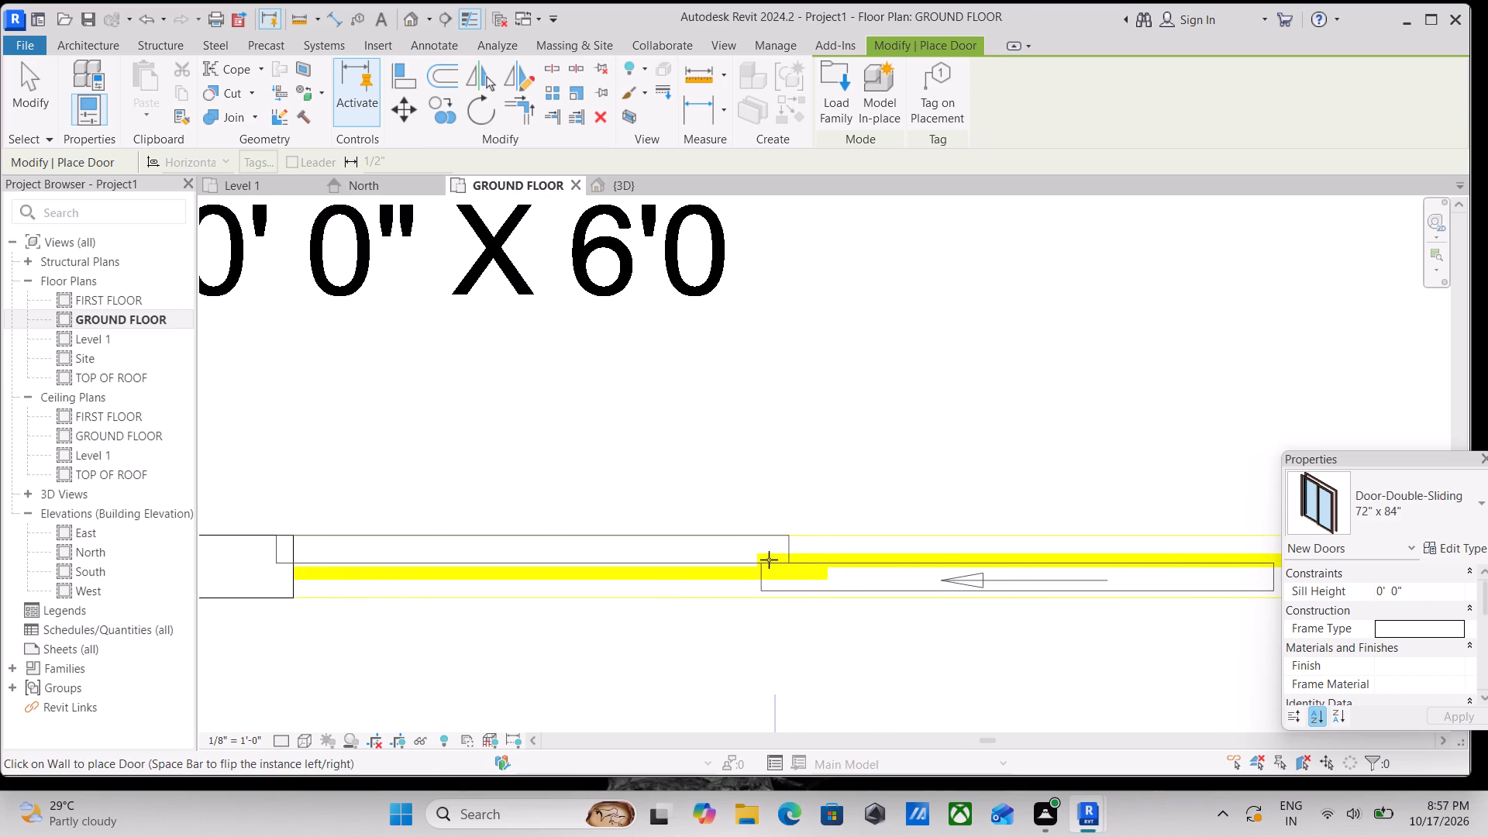
pyautogui.scroll(-1, 797, 561)
pyautogui.moveTo(797, 561); pyautogui.dragTo(714, 571, button='middle')
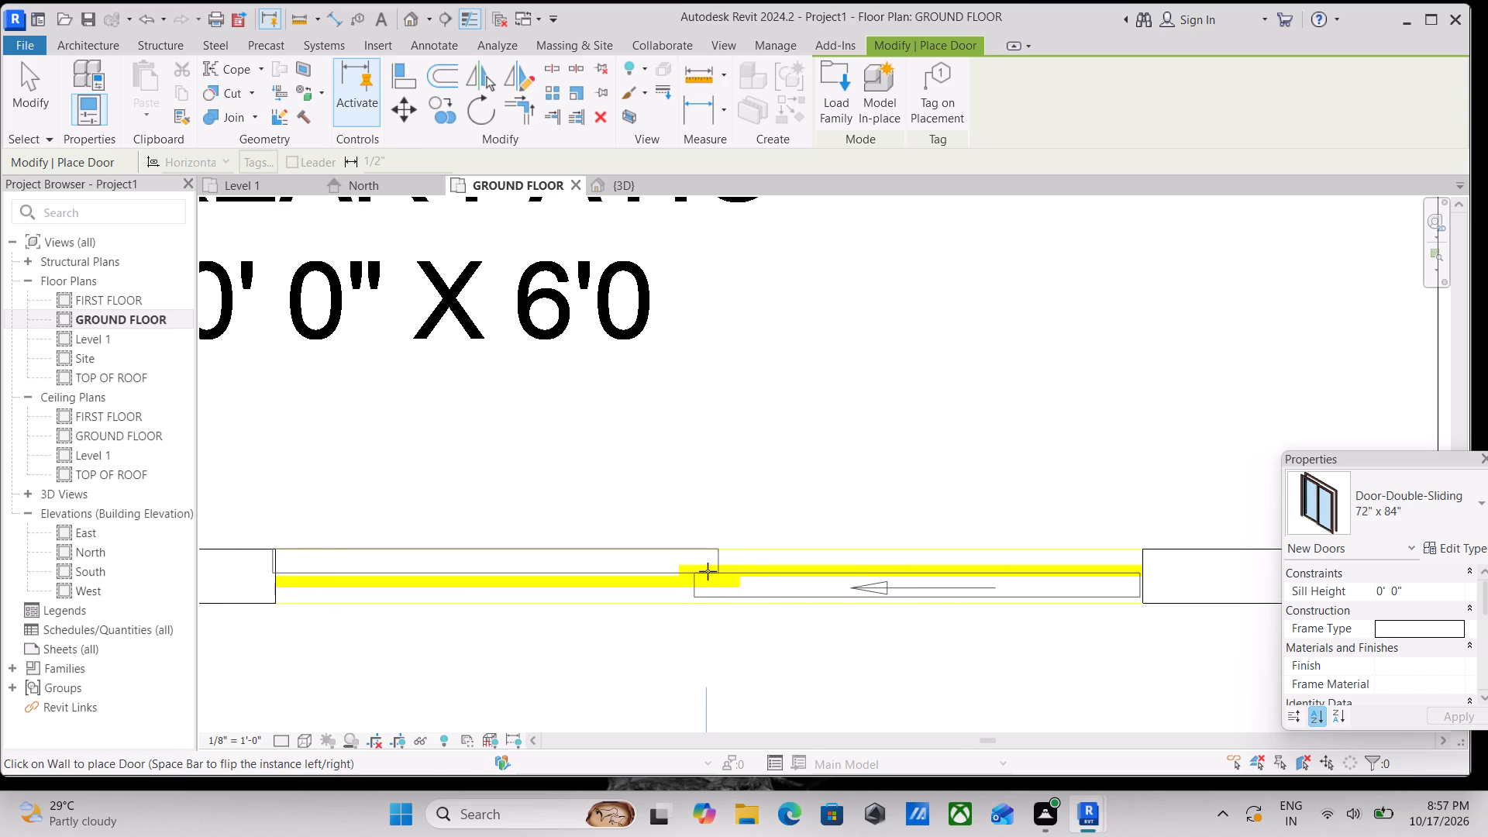
pyautogui.click(711, 571)
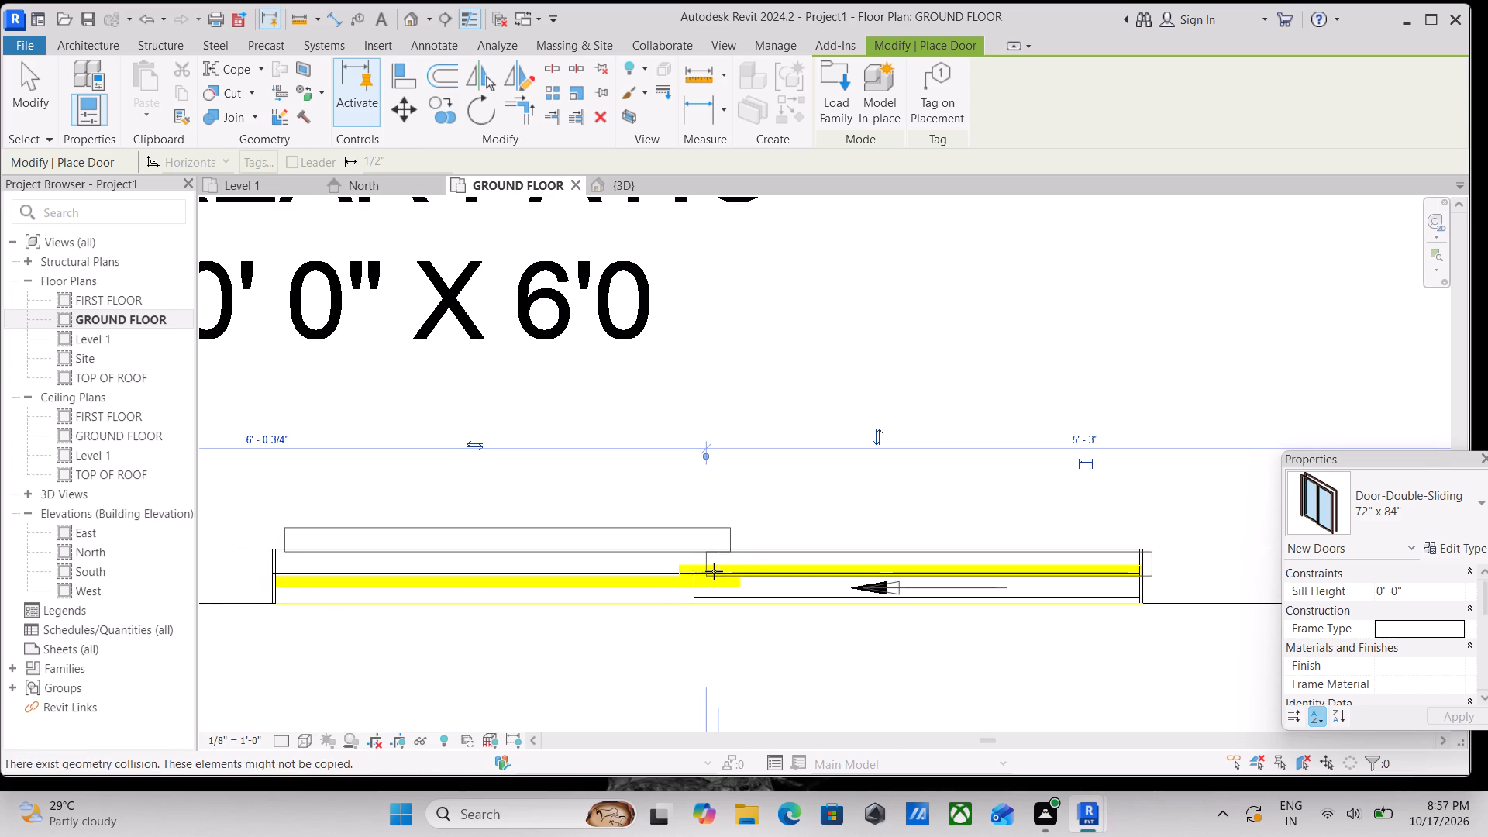
pyautogui.scroll(-3, 635, 570)
pyautogui.moveTo(635, 570); pyautogui.dragTo(795, 543, button='middle')
pyautogui.scroll(-1, 617, 536)
pyautogui.moveTo(617, 536); pyautogui.dragTo(818, 581, button='middle')
pyautogui.scroll(-1, 762, 567)
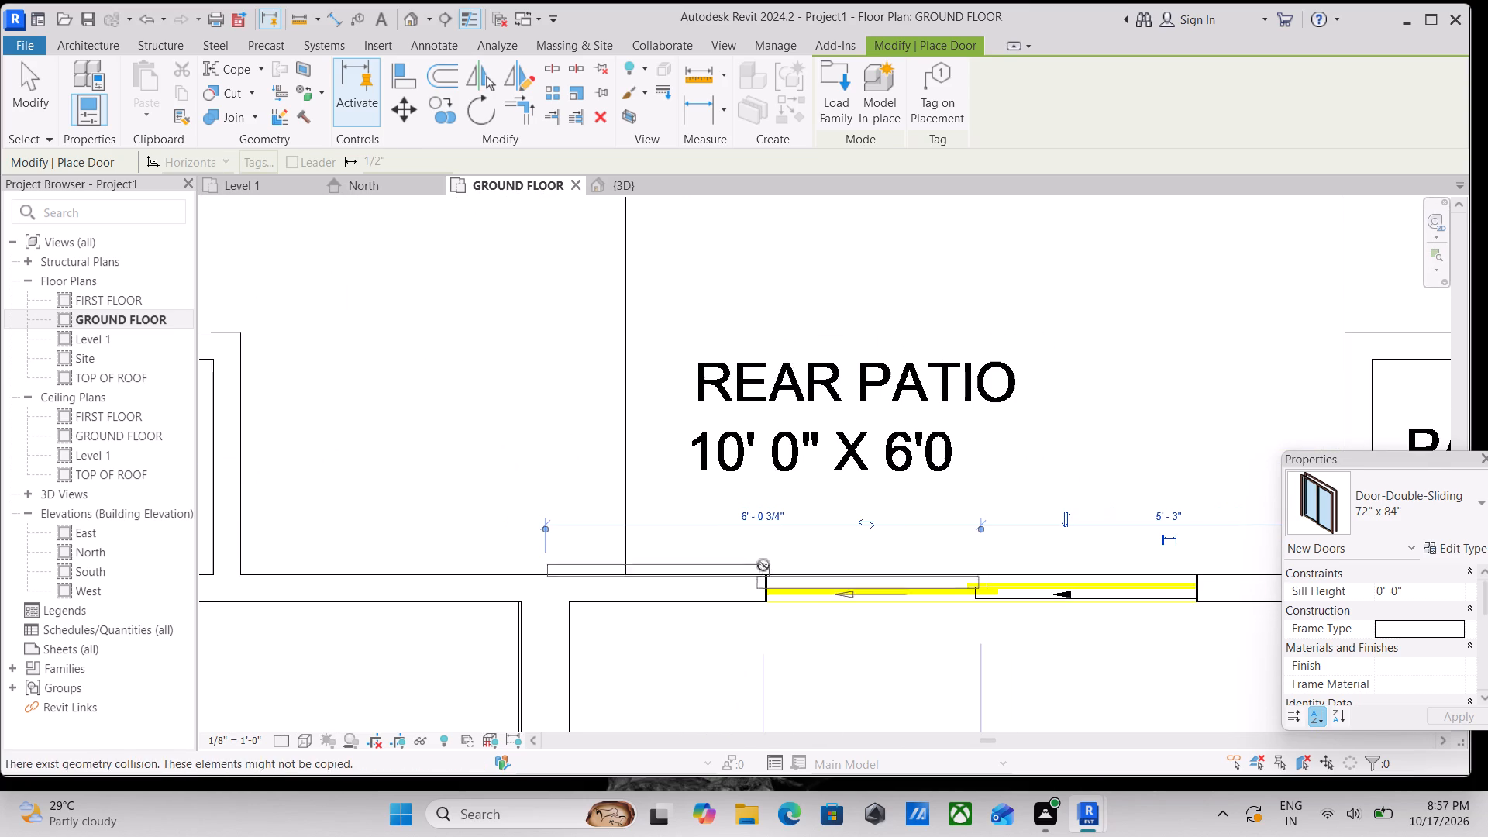
pyautogui.scroll(2, 859, 569)
pyautogui.press('Escape')
pyautogui.scroll(4, 730, 651)
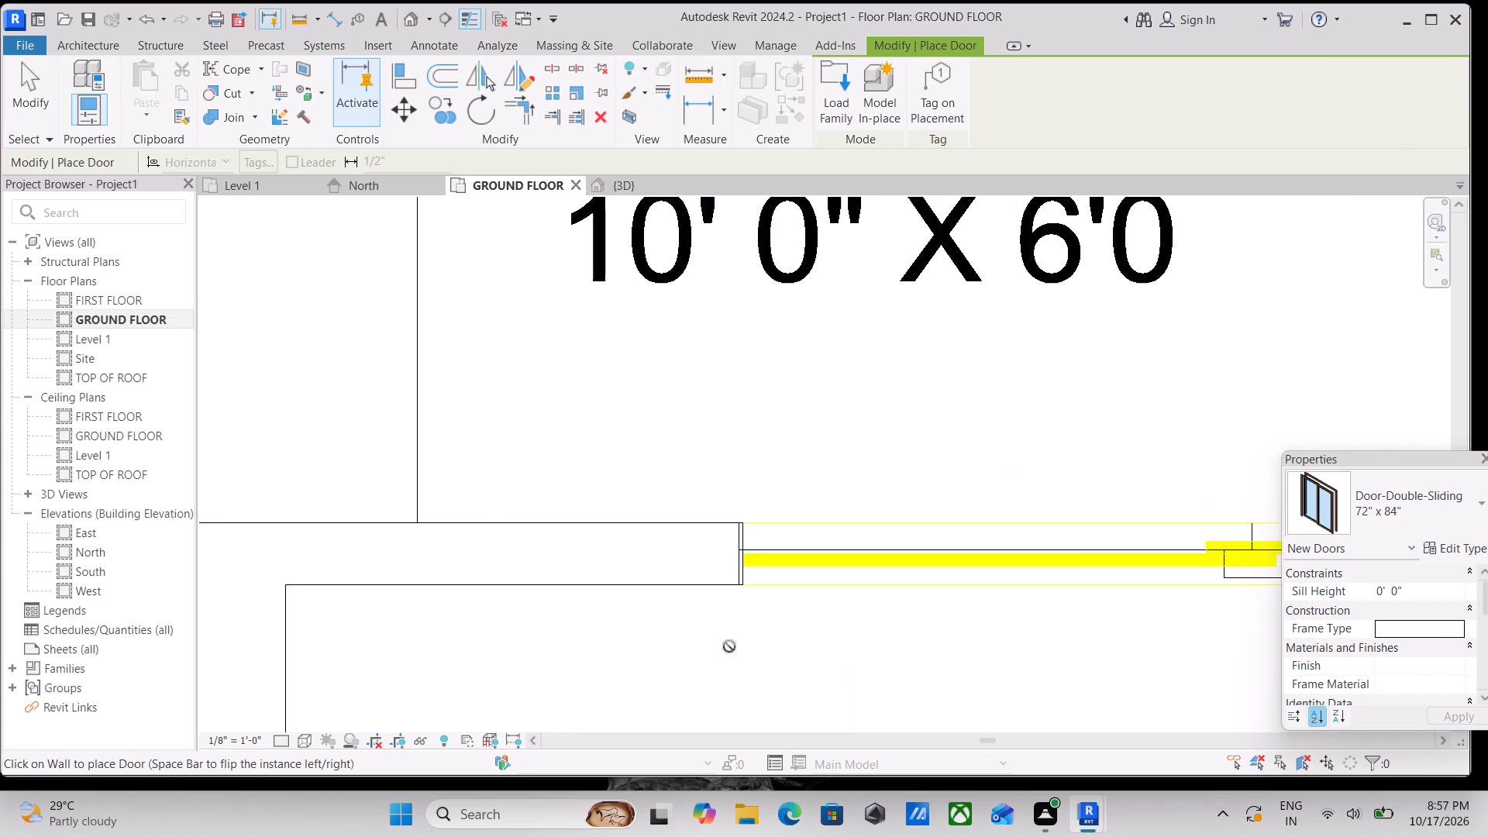
pyautogui.press('Escape')
pyautogui.scroll(3, 753, 515)
pyautogui.press('Escape')
pyautogui.press('Escape')
pyautogui.press('Escape')
# Align the west edge of the east unit's sliding patio door with the opening's edge line in the imported plan.
pyautogui.scroll(3, 728, 613)
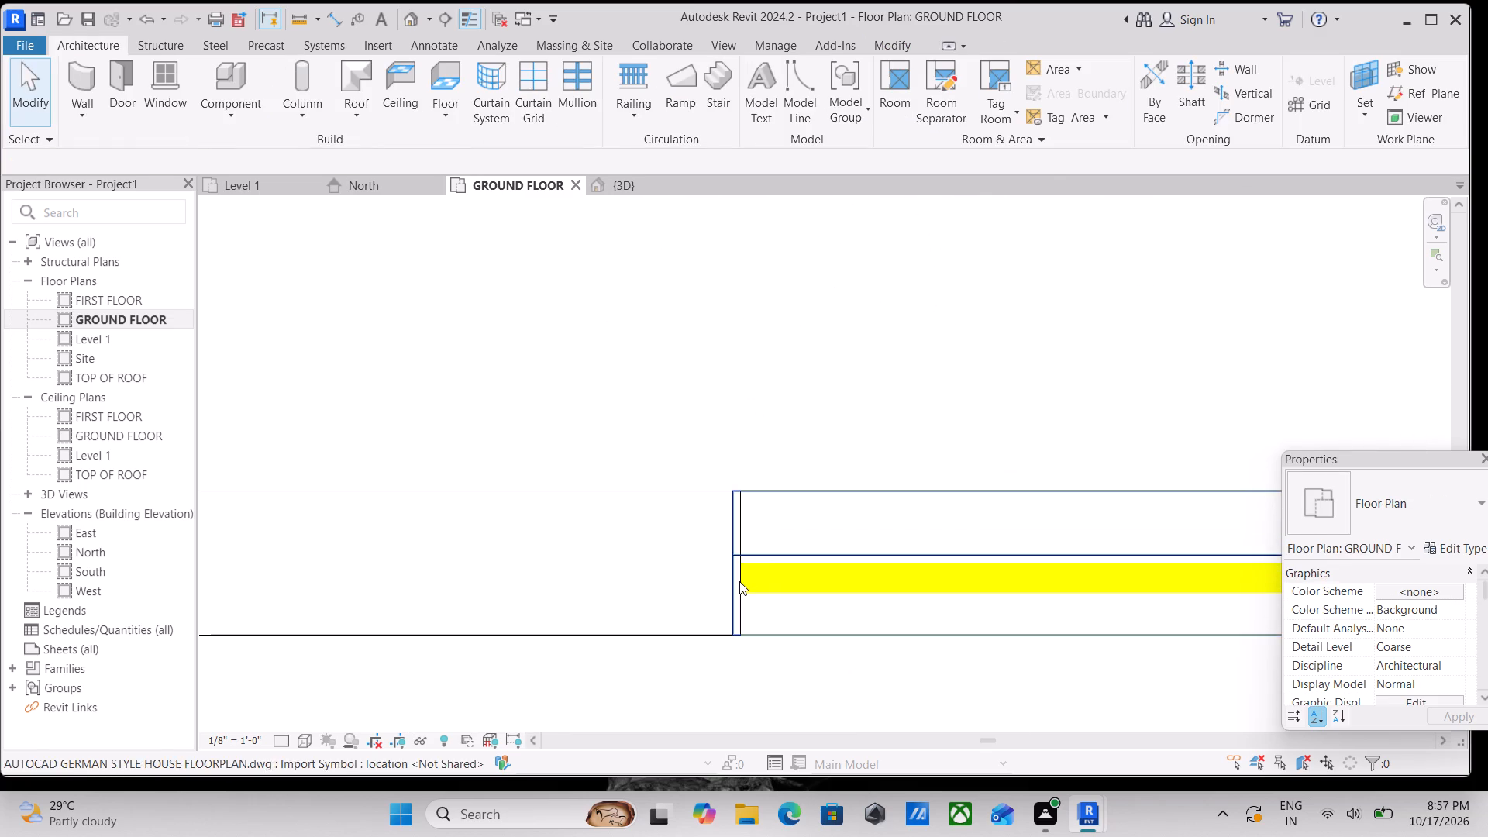
pyautogui.click(739, 581)
pyautogui.scroll(3, 739, 613)
pyautogui.press('Escape')
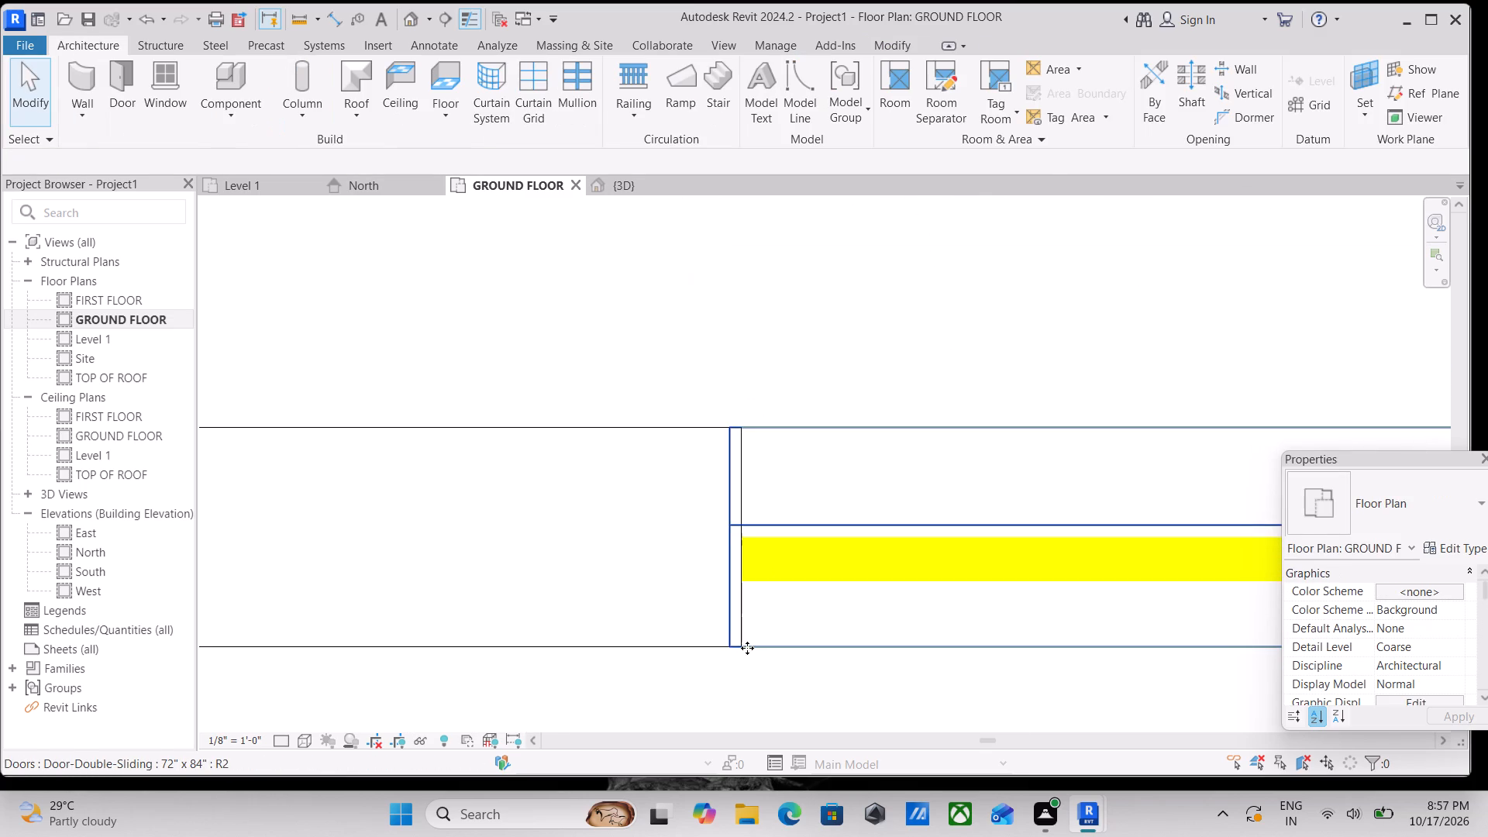
pyautogui.write('al')
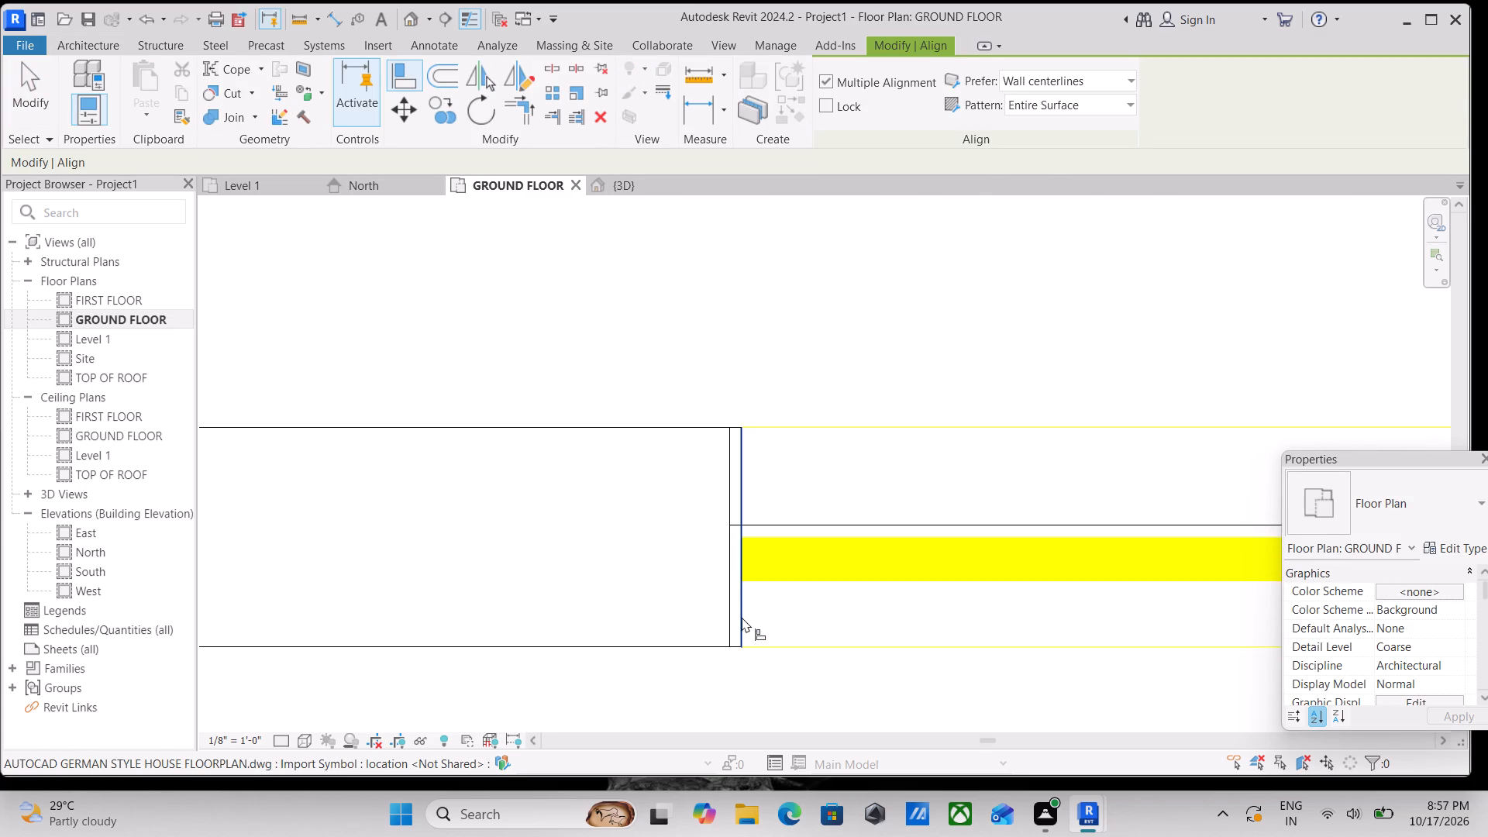
pyautogui.click(742, 615)
pyautogui.click(730, 631)
pyautogui.scroll(-4, 733, 629)
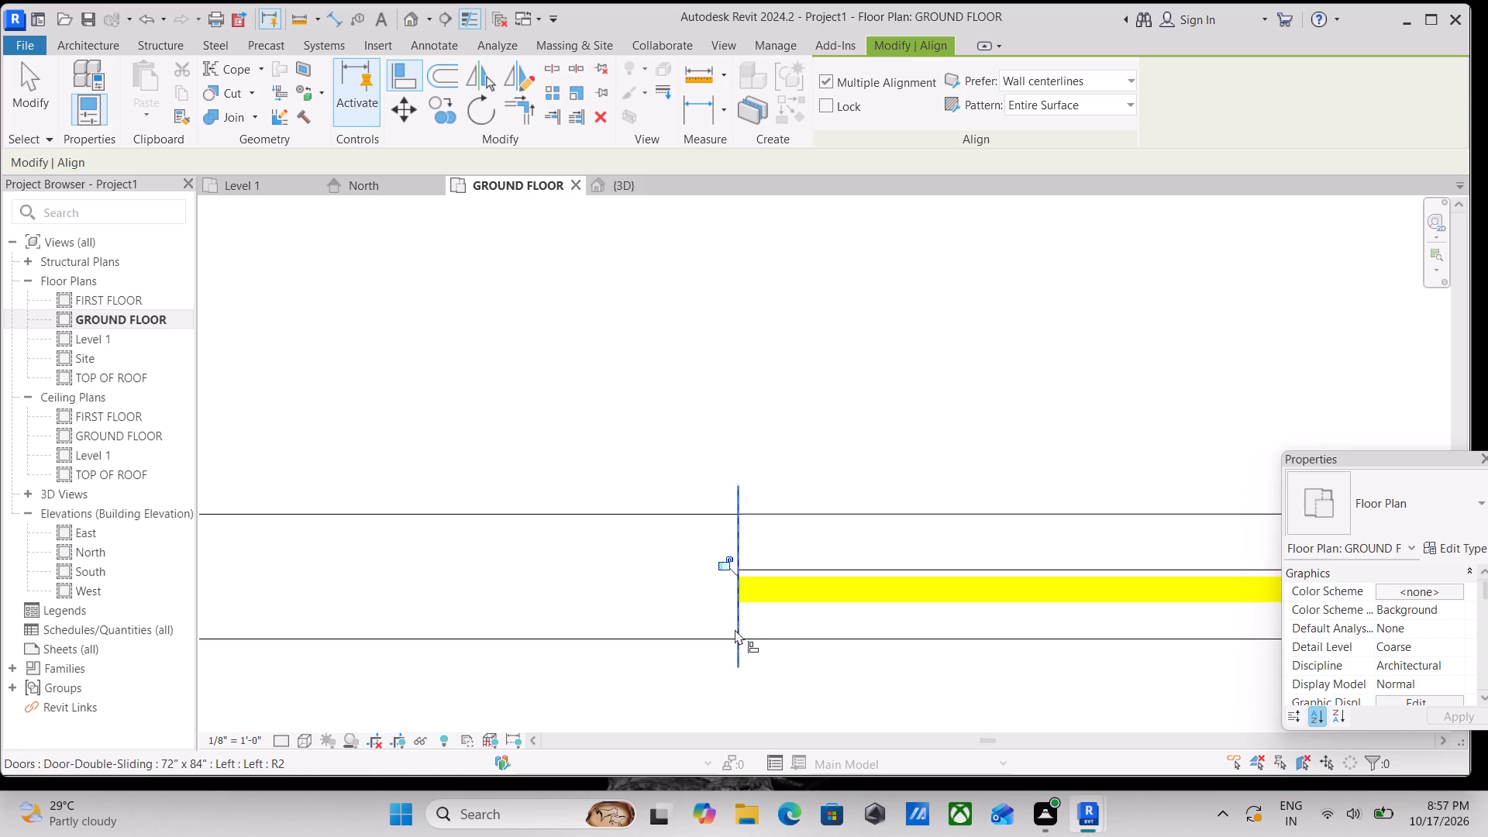
pyautogui.scroll(-5, 768, 623)
pyautogui.press('Escape')
pyautogui.press('Escape')
pyautogui.scroll(-4, 819, 606)
pyautogui.moveTo(821, 603); pyautogui.dragTo(487, 558, button='middle')
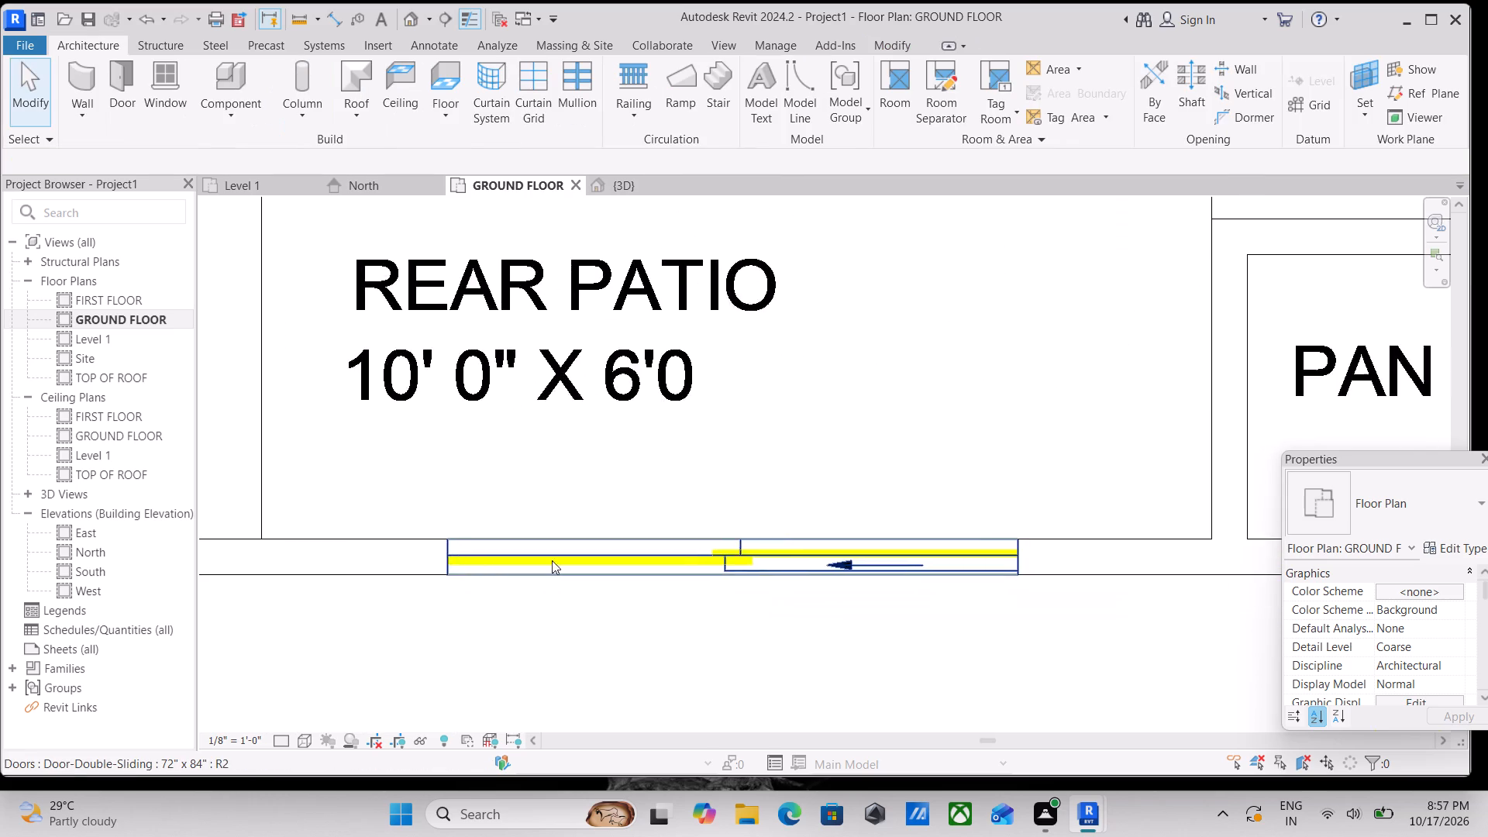
pyautogui.scroll(-2, 822, 584)
pyautogui.press('Escape')
pyautogui.scroll(6, 965, 569)
pyautogui.press('Escape')
pyautogui.scroll(-2, 944, 570)
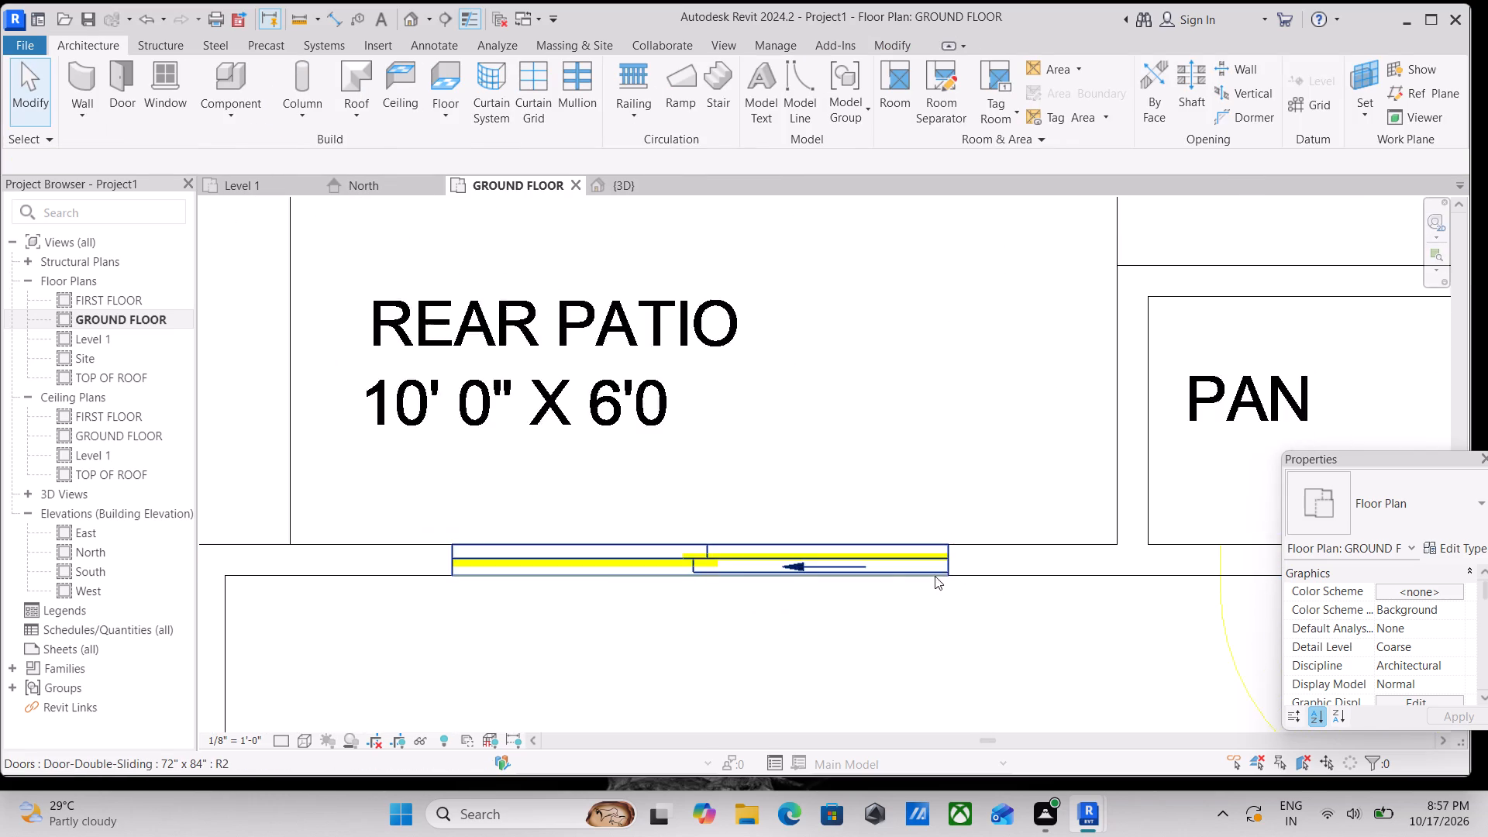
# Align the west edge of the west unit's sliding patio door with the opening's edge line in the imported plan.
pyautogui.scroll(-6, 935, 576)
pyautogui.moveTo(742, 568); pyautogui.dragTo(1105, 543, button='middle')
pyautogui.moveTo(569, 594); pyautogui.dragTo(1007, 584, button='middle')
pyautogui.moveTo(581, 578); pyautogui.dragTo(822, 577, button='middle')
pyautogui.scroll(4, 493, 532)
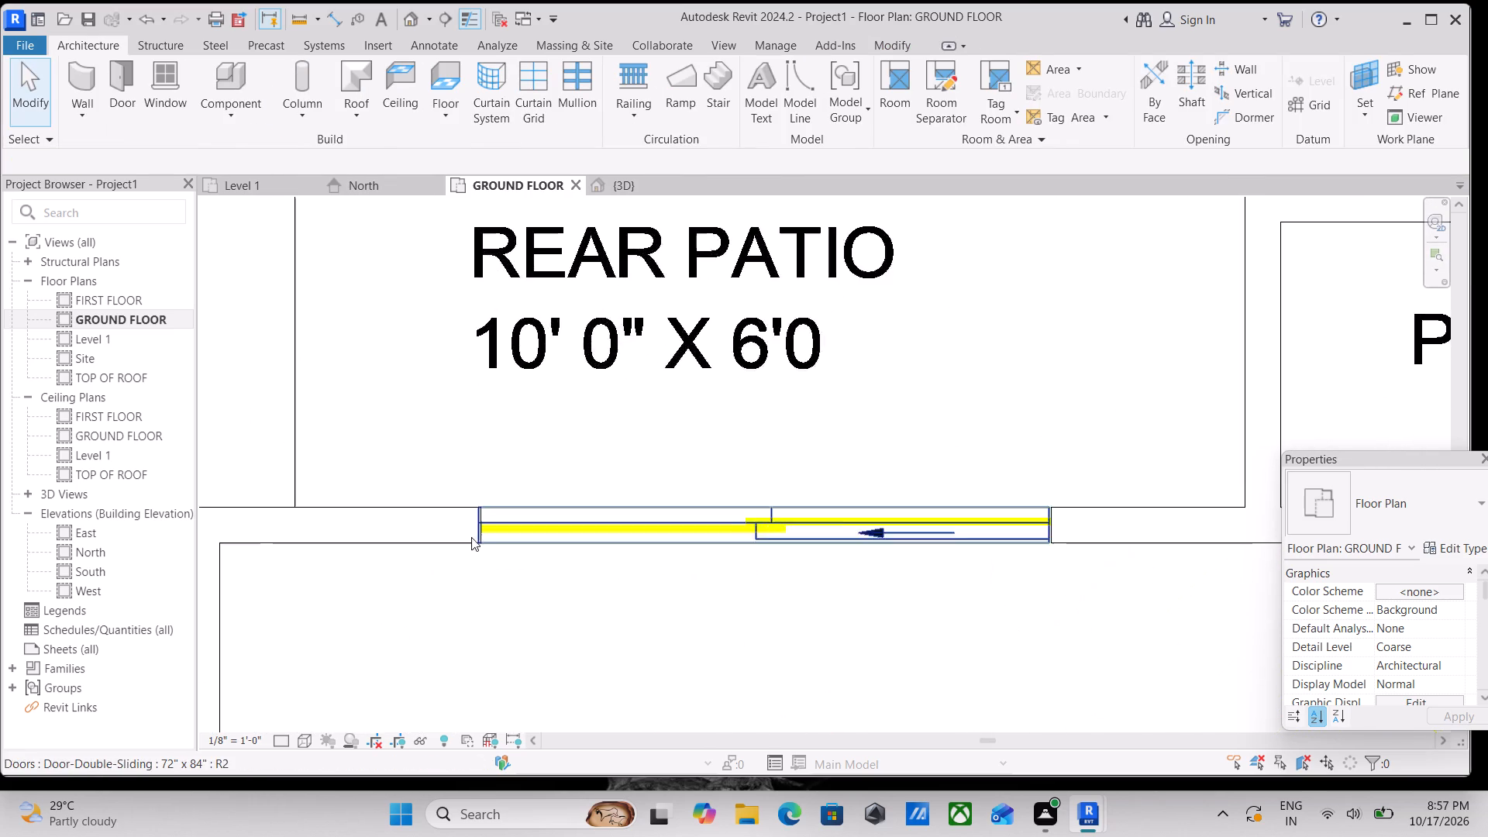
pyautogui.scroll(8, 471, 537)
pyautogui.click(525, 529)
pyautogui.press('Escape')
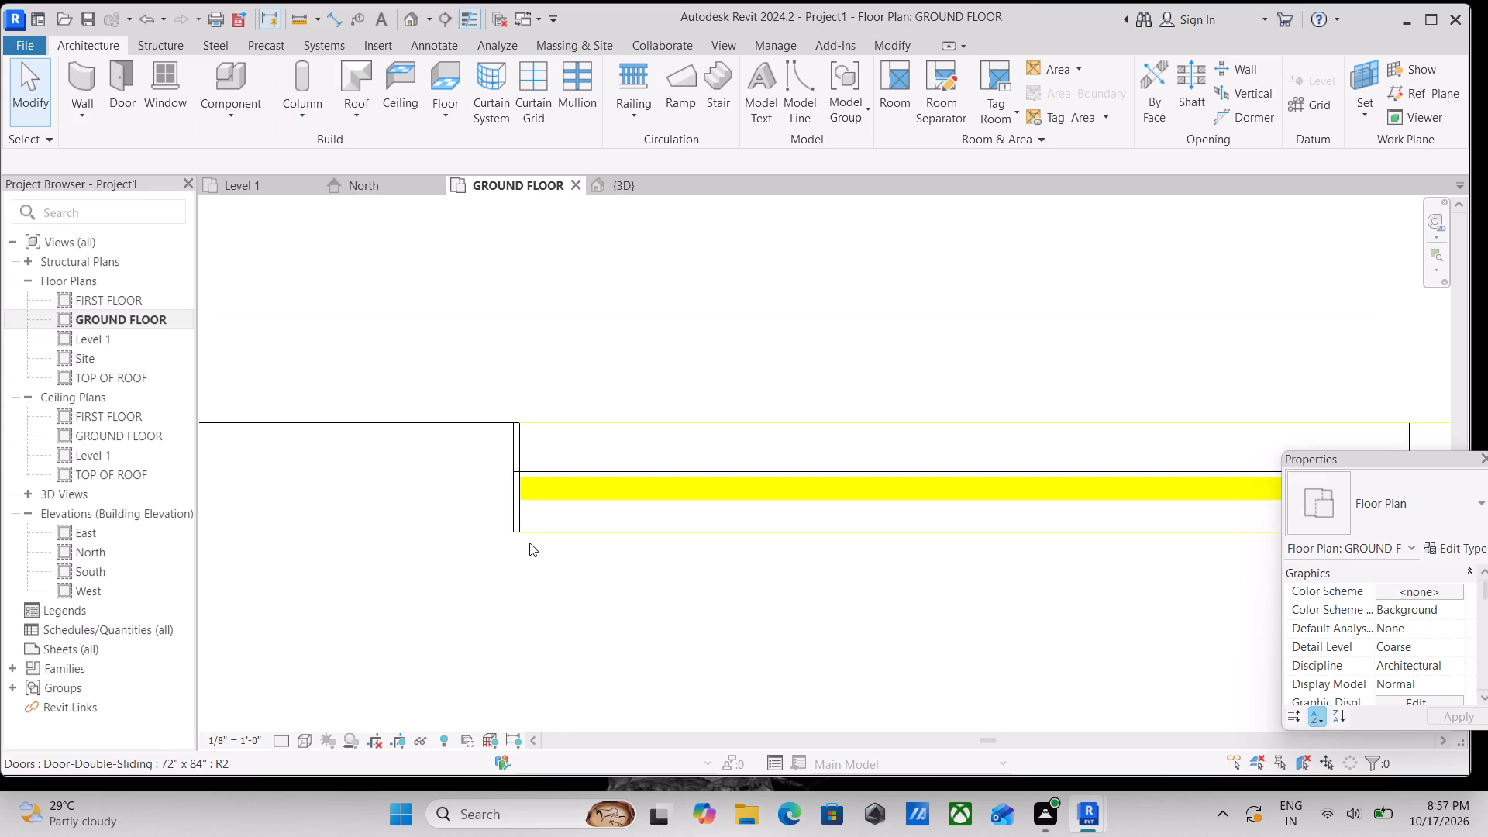
pyautogui.press('a')
pyautogui.press('l')
pyautogui.scroll(3, 511, 525)
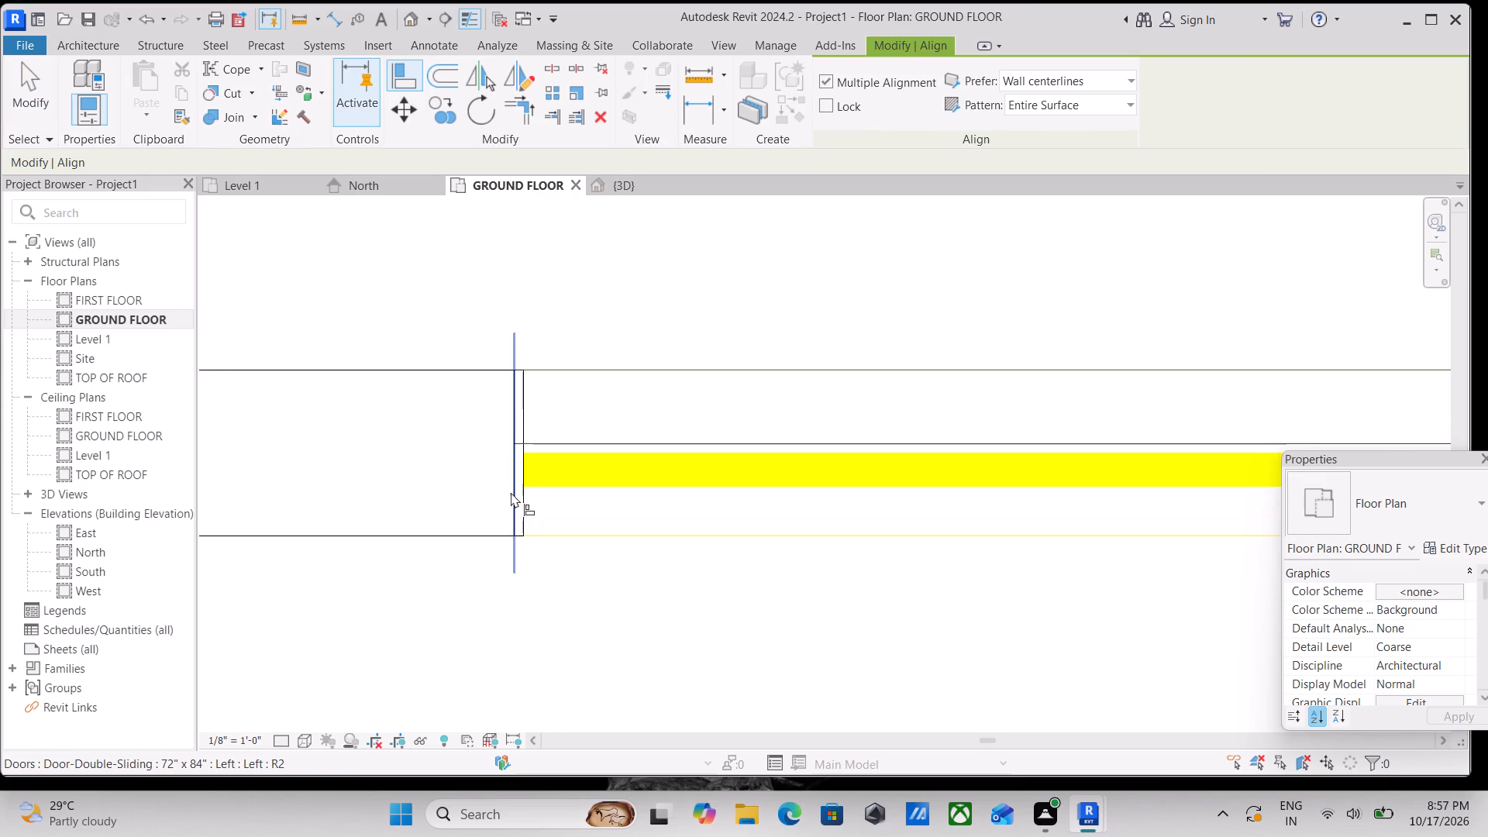
pyautogui.click(527, 491)
pyautogui.click(511, 494)
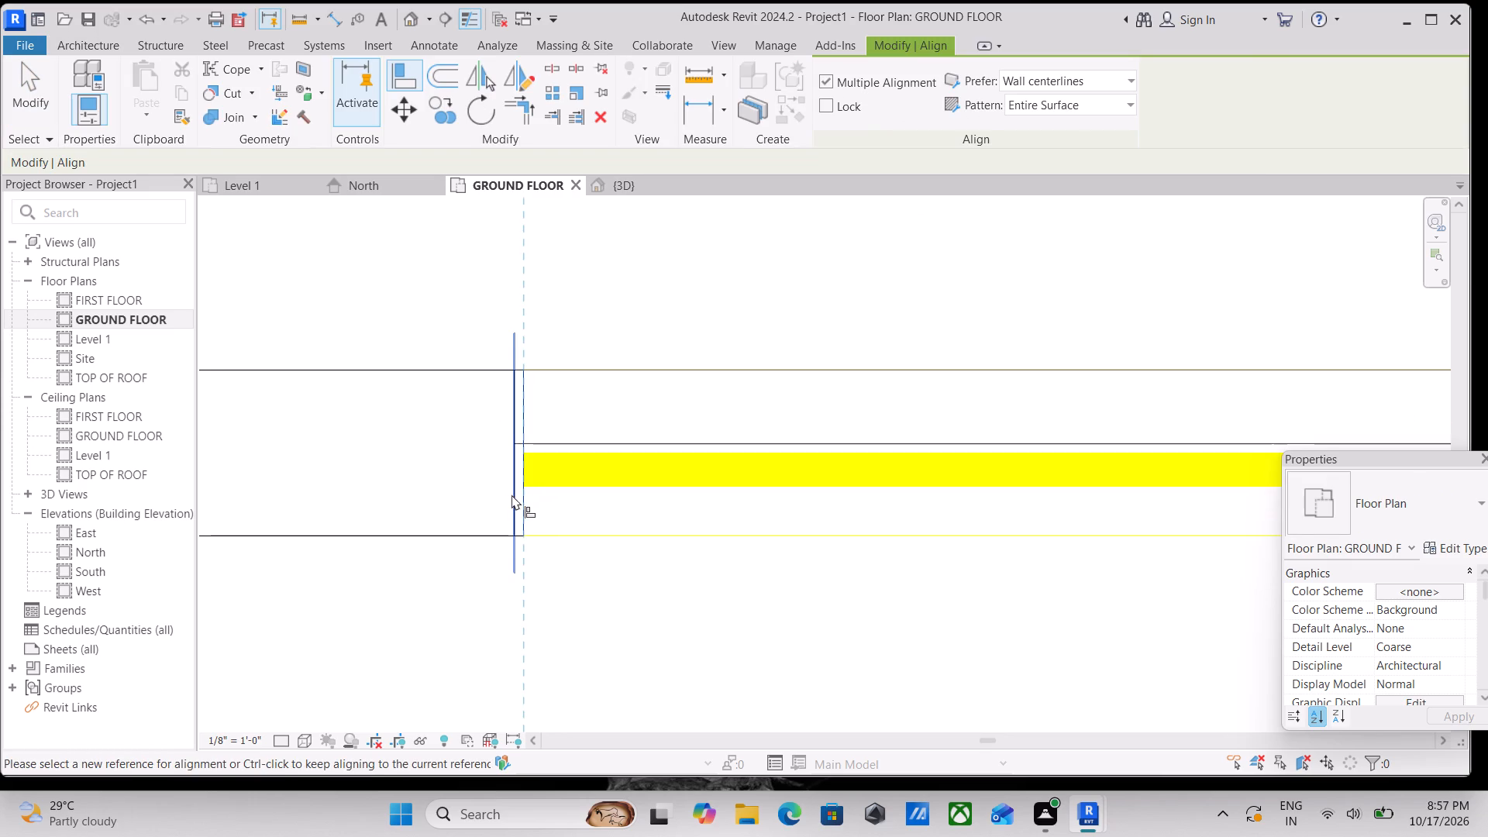
pyautogui.scroll(-4, 512, 494)
pyautogui.press('Escape')
pyautogui.scroll(-5, 514, 496)
pyautogui.press('Escape')
pyautogui.scroll(-5, 515, 497)
pyautogui.press('Escape')
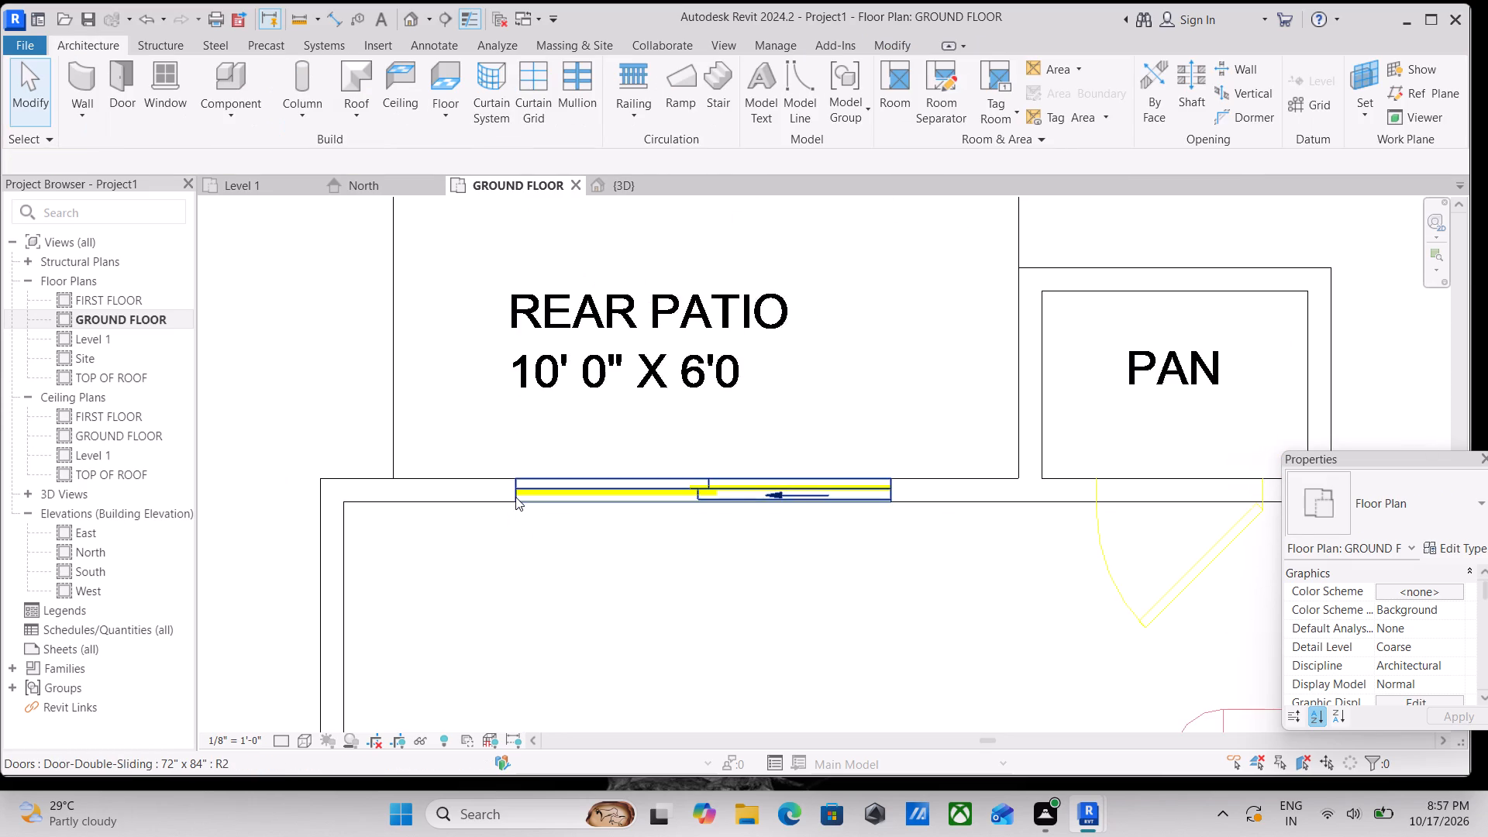
# Switch to the {3D} view of the house and set its visual style to Shaded.
pyautogui.scroll(-4, 515, 497)
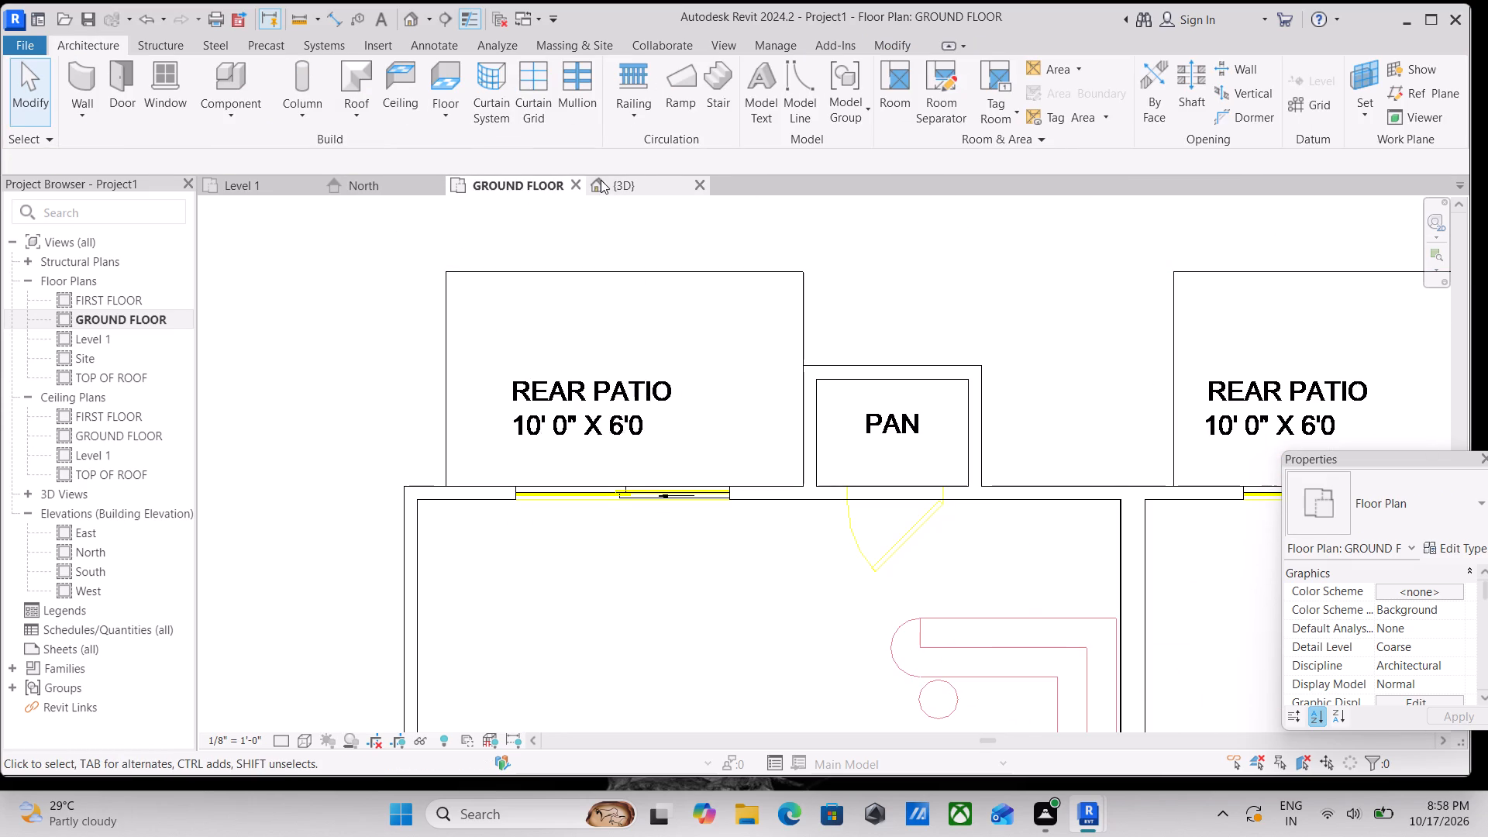
pyautogui.click(607, 180)
pyautogui.scroll(-2, 792, 536)
pyautogui.moveTo(914, 727); pyautogui.dragTo(1016, 562, button='middle')
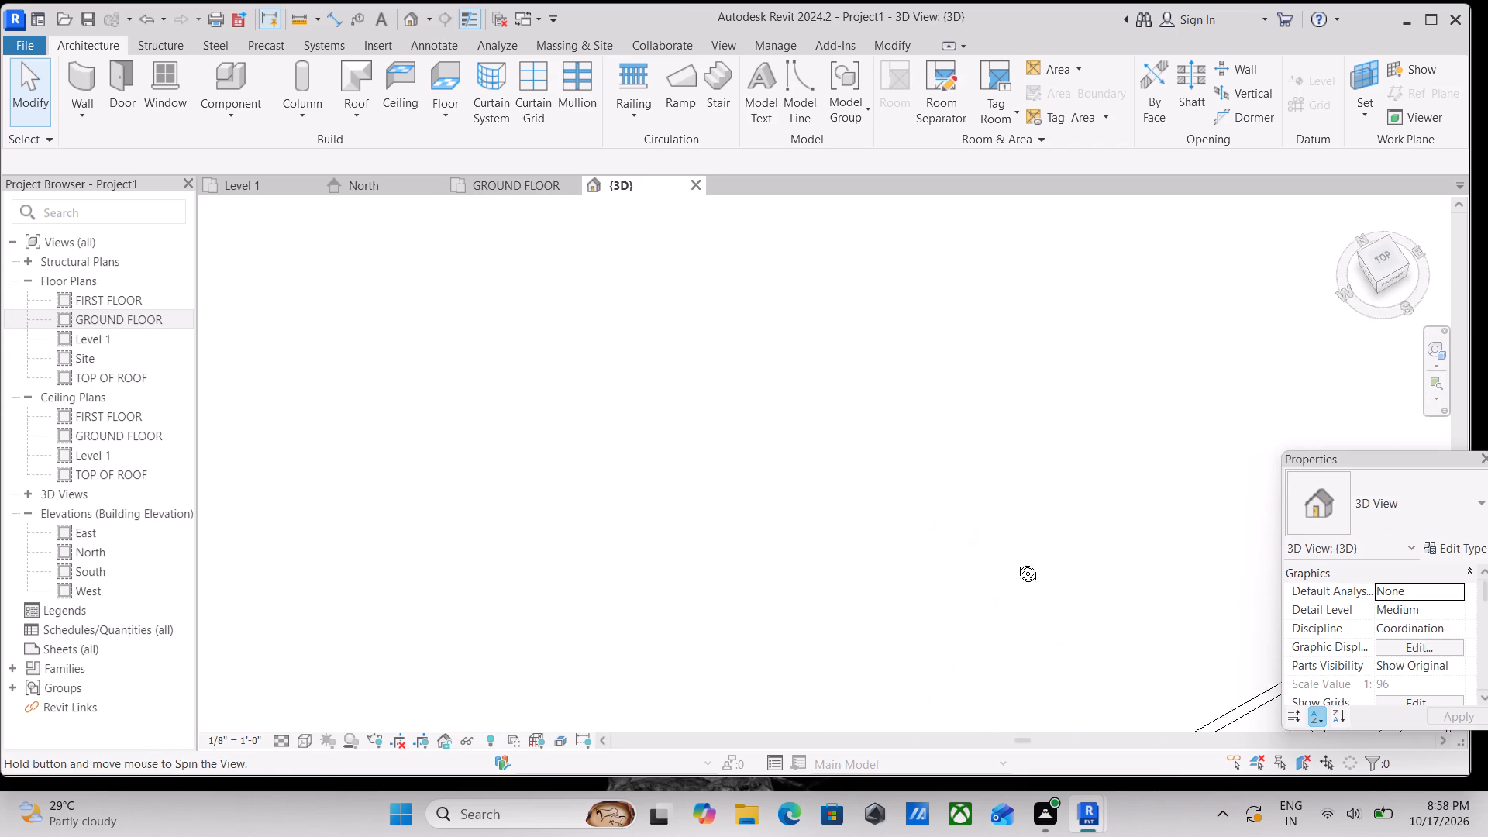
pyautogui.moveTo(1016, 562); pyautogui.dragTo(1045, 529, button='middle')
pyautogui.scroll(-1, 1047, 534)
pyautogui.moveTo(1047, 534); pyautogui.dragTo(878, 511, button='middle')
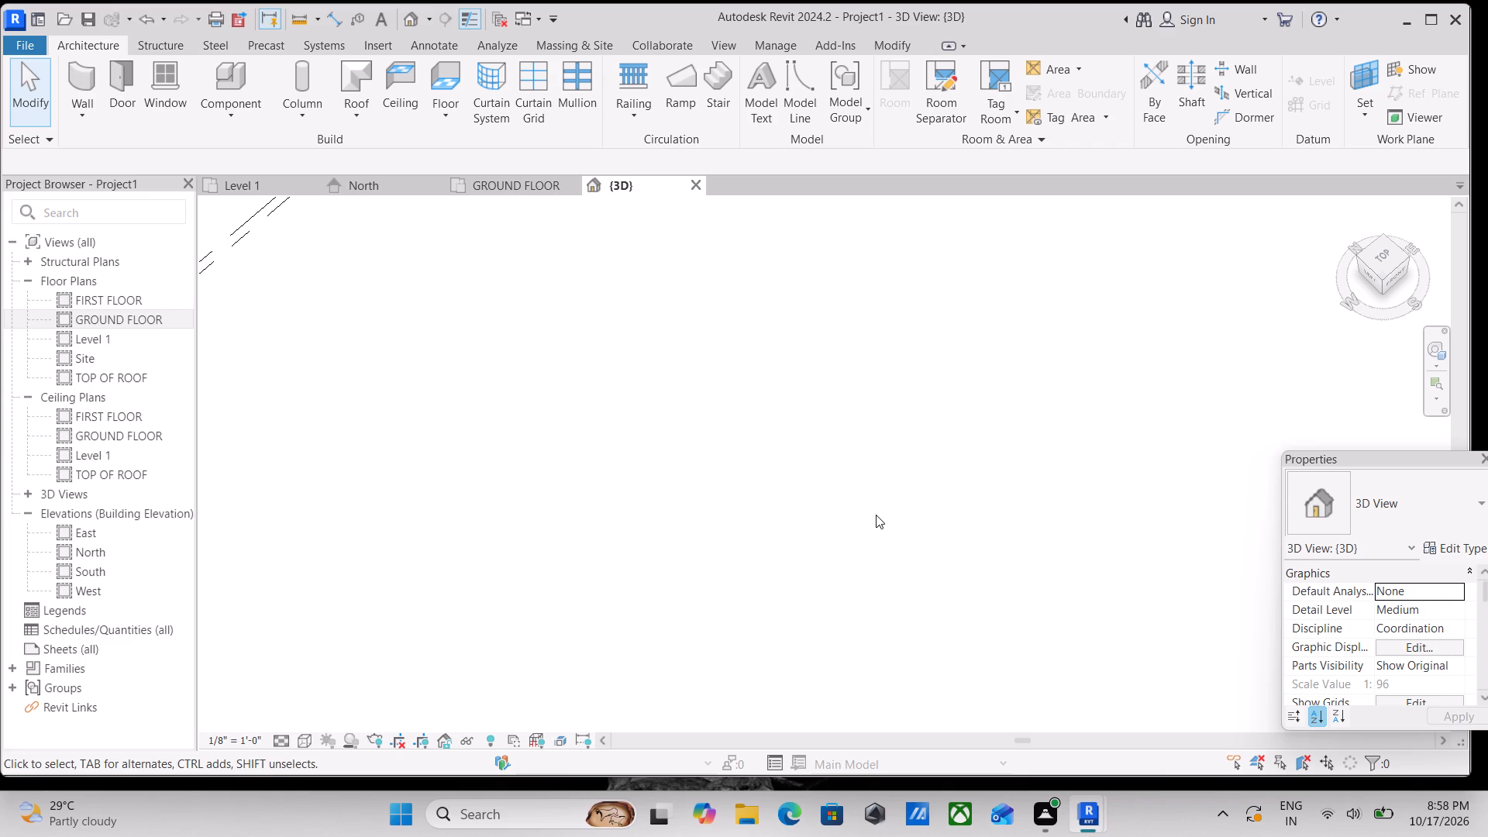
pyautogui.scroll(-3, 914, 611)
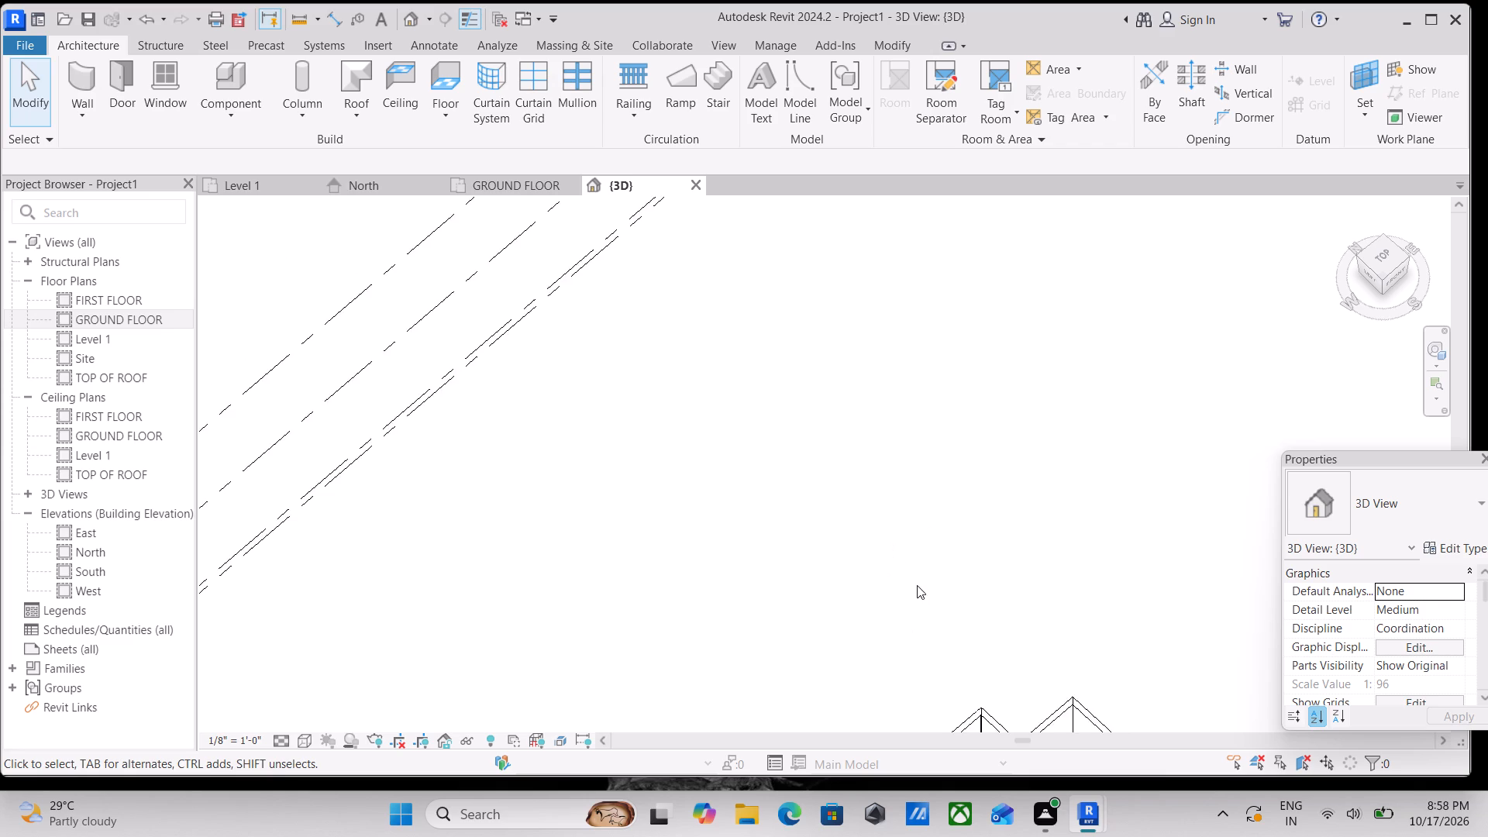
pyautogui.scroll(-9, 935, 545)
pyautogui.moveTo(940, 542); pyautogui.dragTo(931, 502, button='middle')
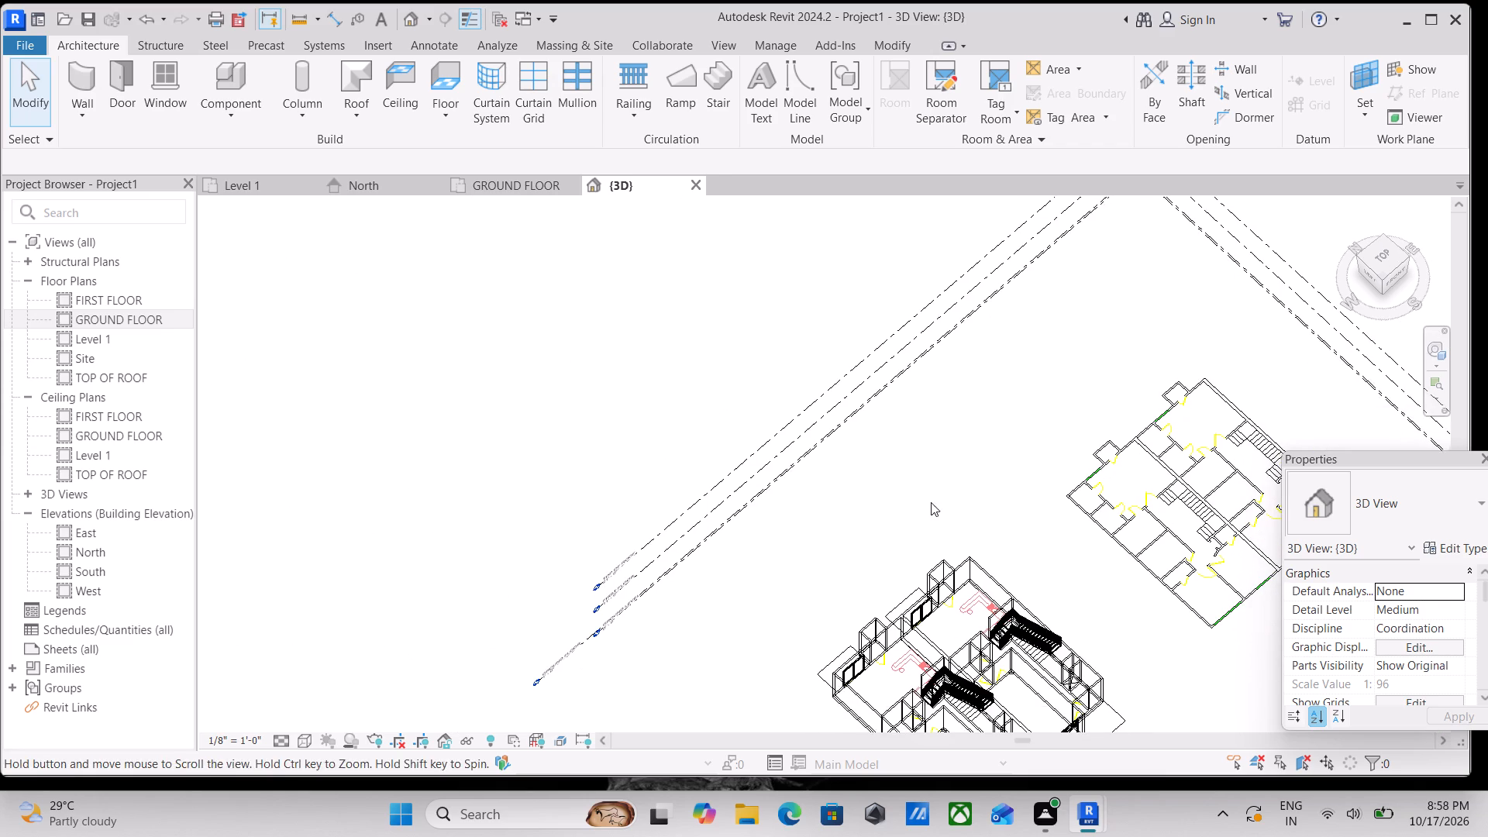
pyautogui.moveTo(931, 502); pyautogui.dragTo(931, 503, button='middle')
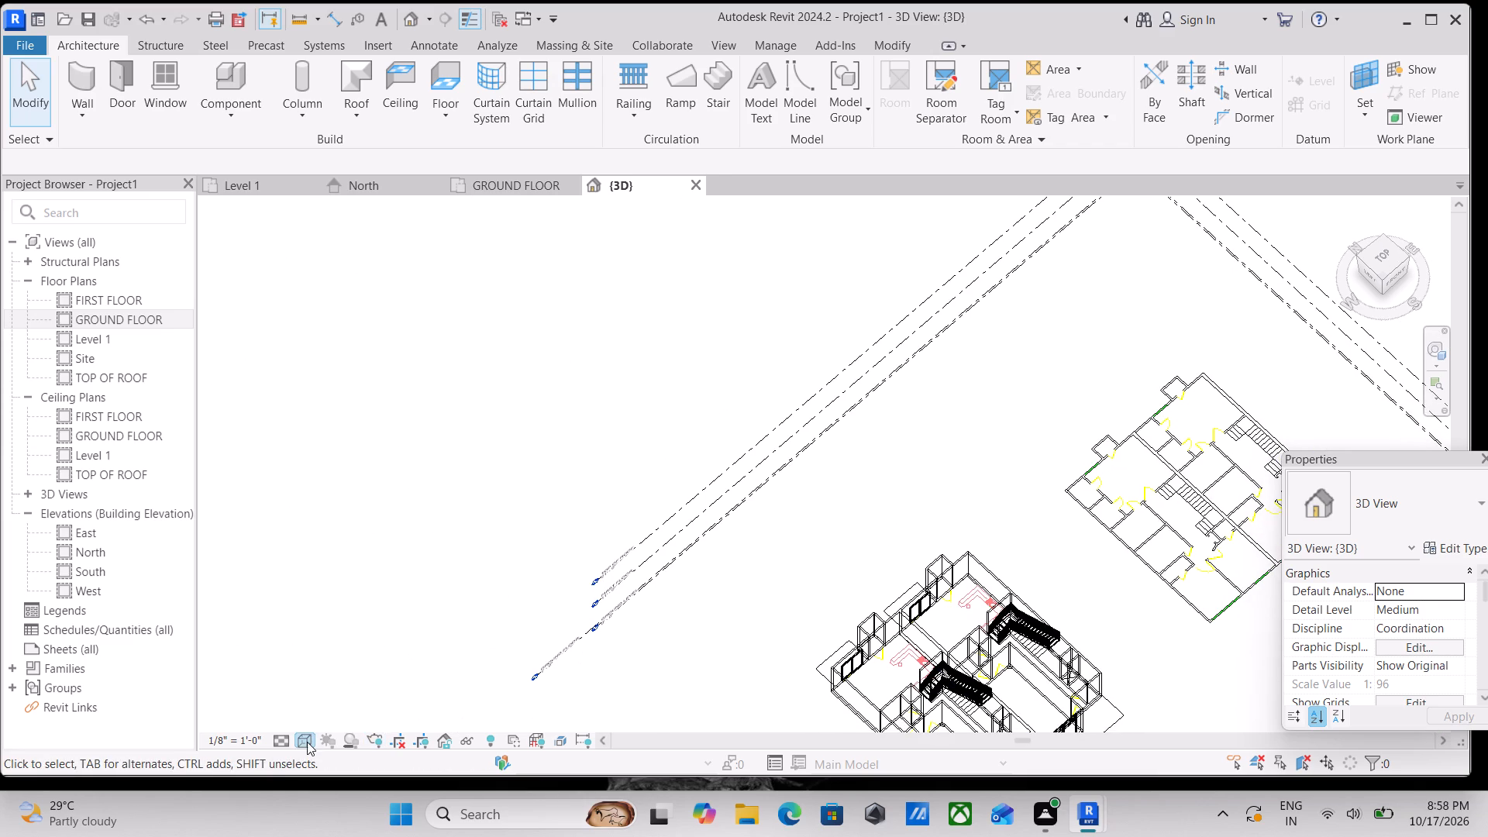
pyautogui.click(307, 742)
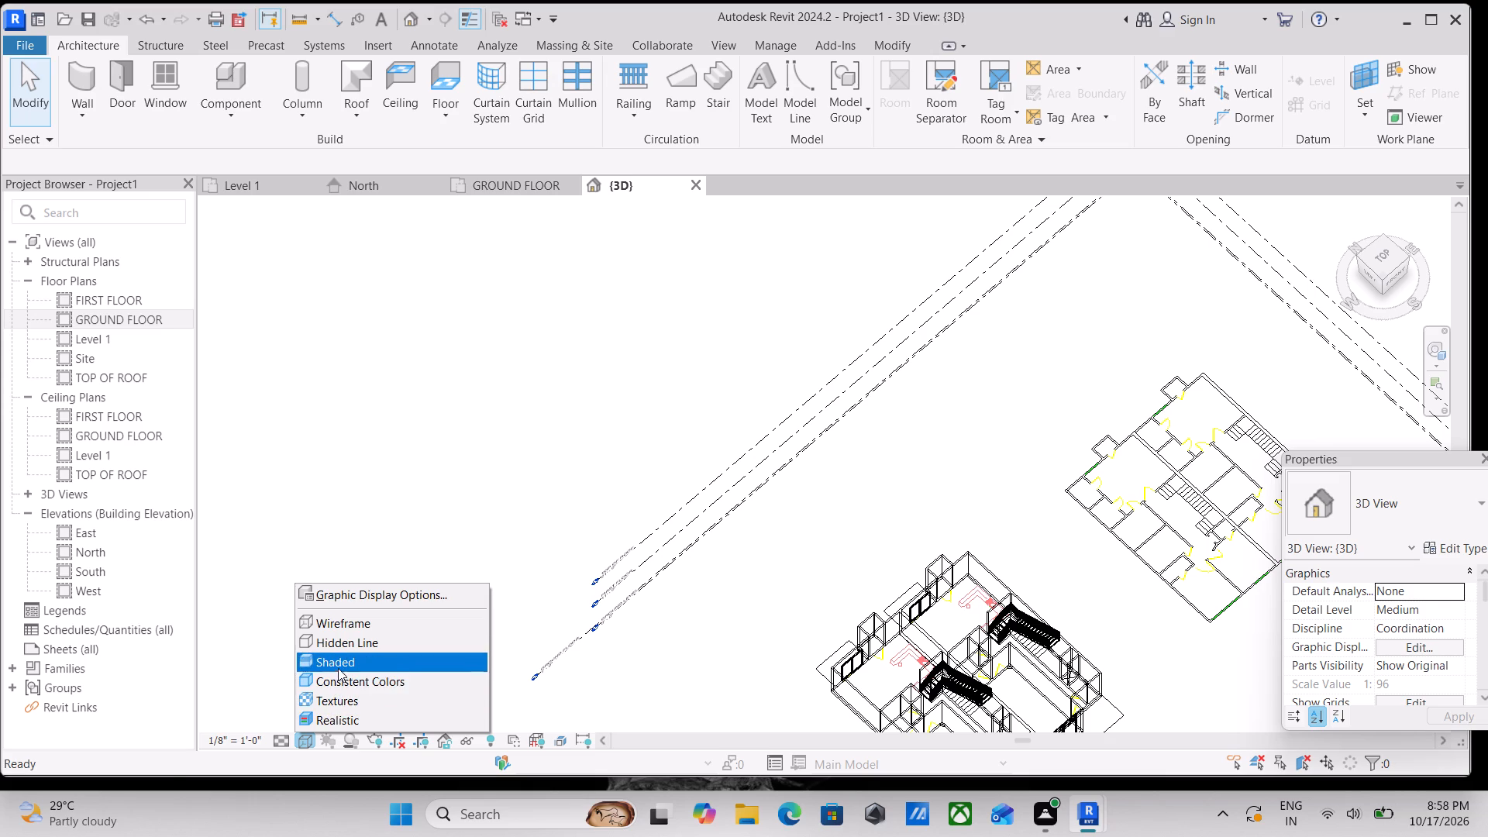
pyautogui.click(339, 661)
# Examine the shaded house model from the rear, the garage front and directly above, including the patio doors and pantry area.
pyautogui.scroll(3, 894, 704)
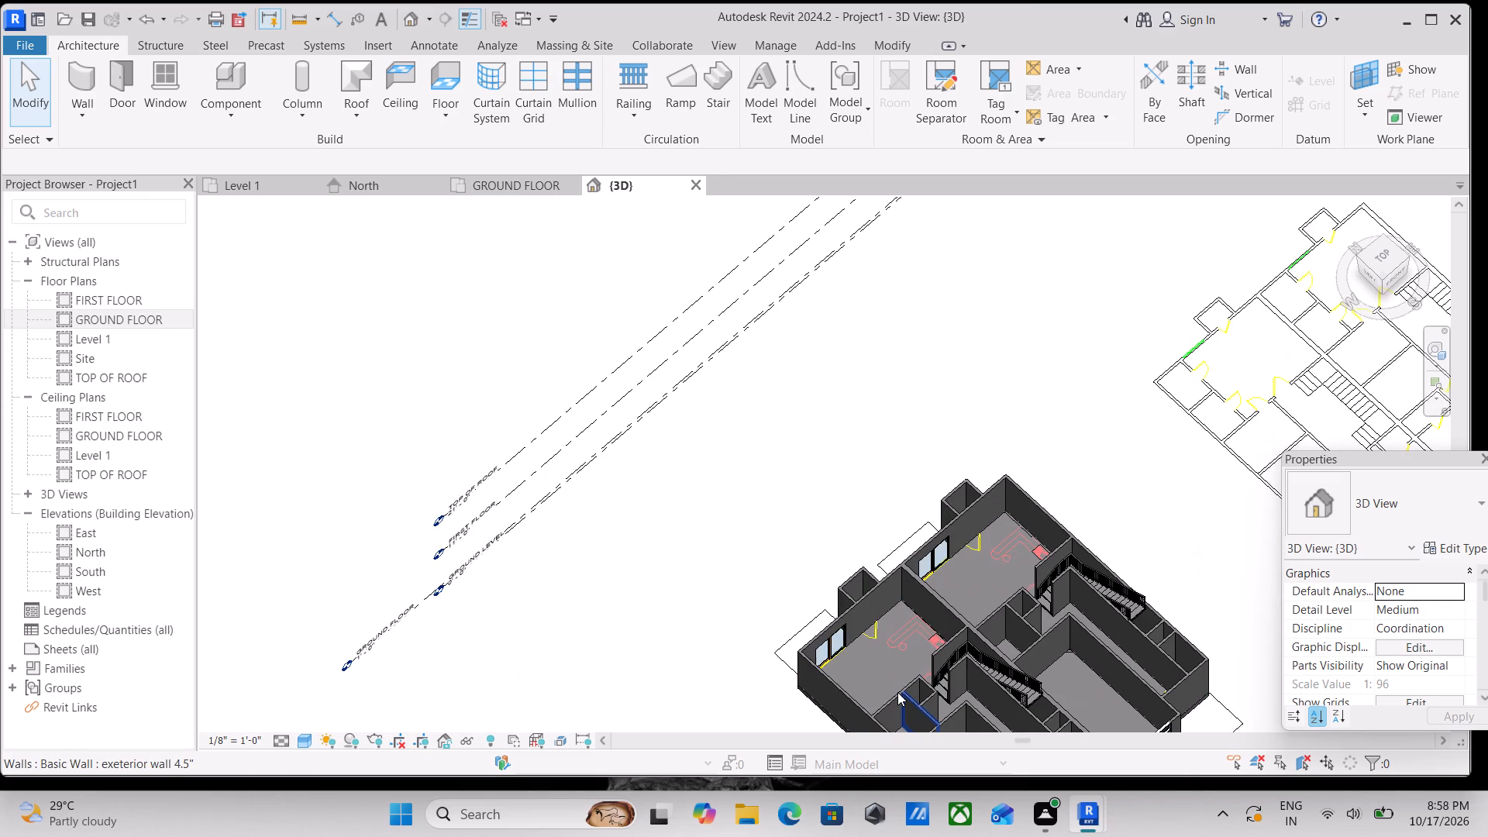
pyautogui.keyDown('shift'); pyautogui.moveTo(897, 692); pyautogui.dragTo(1196, 362, button='middle'); pyautogui.keyUp('shift')
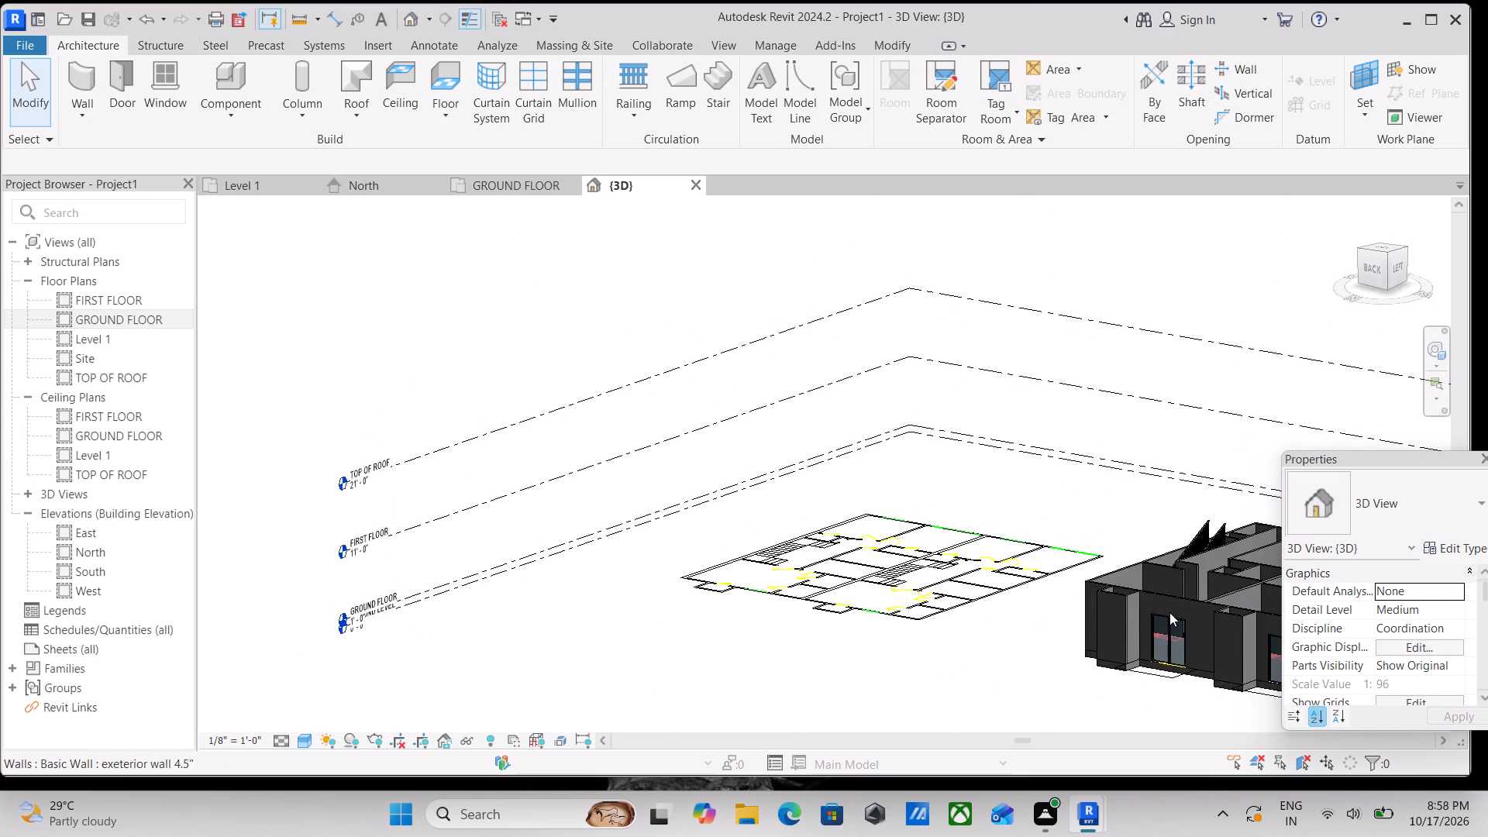
pyautogui.moveTo(1169, 612); pyautogui.dragTo(865, 580, button='middle')
pyautogui.keyDown('shift'); pyautogui.moveTo(976, 616); pyautogui.dragTo(996, 563, button='middle'); pyautogui.keyUp('shift')
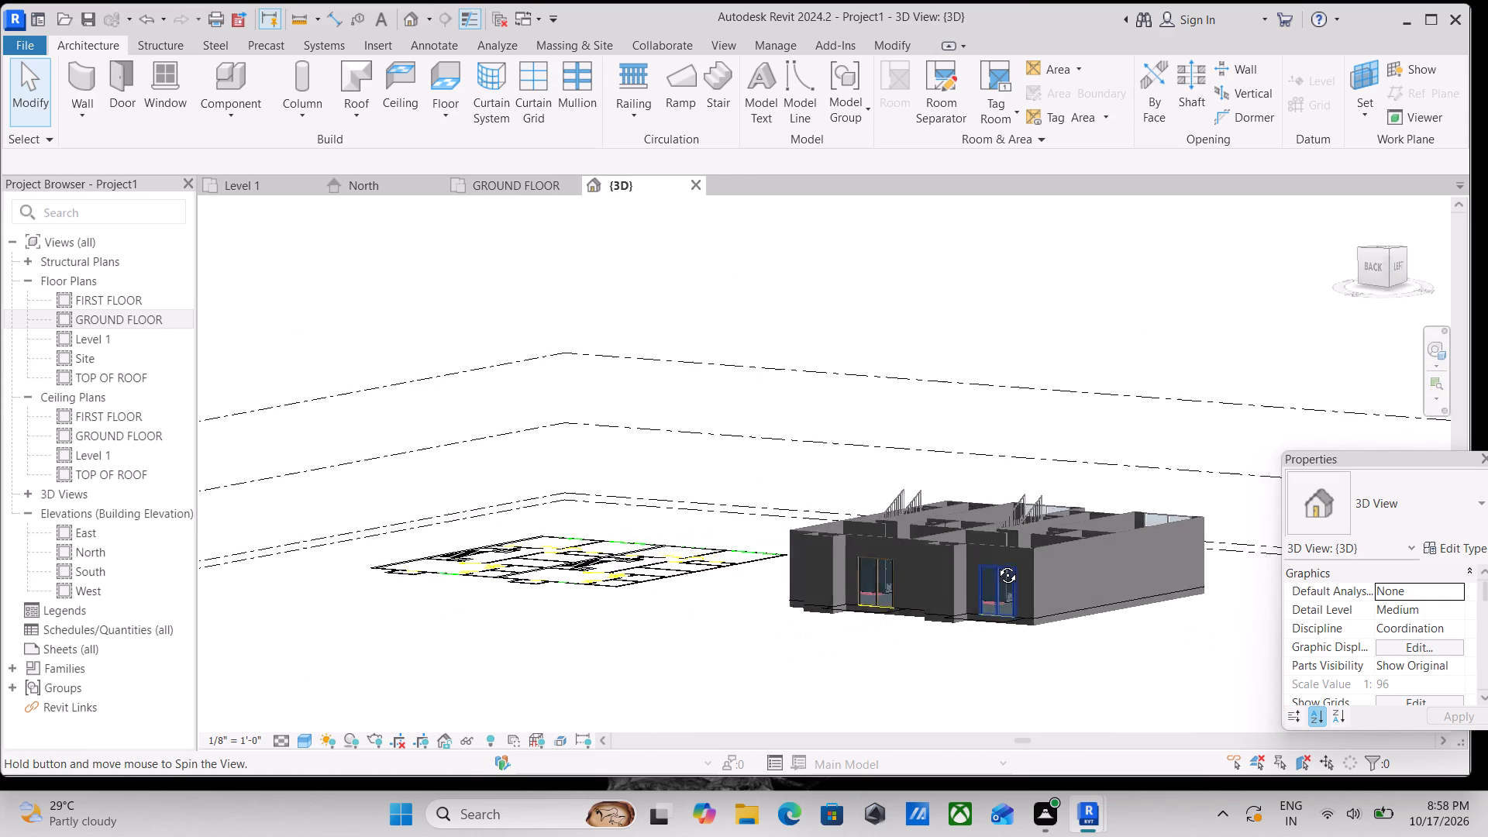
pyautogui.keyDown('shift'); pyautogui.moveTo(996, 563); pyautogui.dragTo(1032, 616, button='middle'); pyautogui.keyUp('shift')
pyautogui.keyDown('shift'); pyautogui.moveTo(1032, 614); pyautogui.dragTo(966, 662, button='middle'); pyautogui.keyUp('shift')
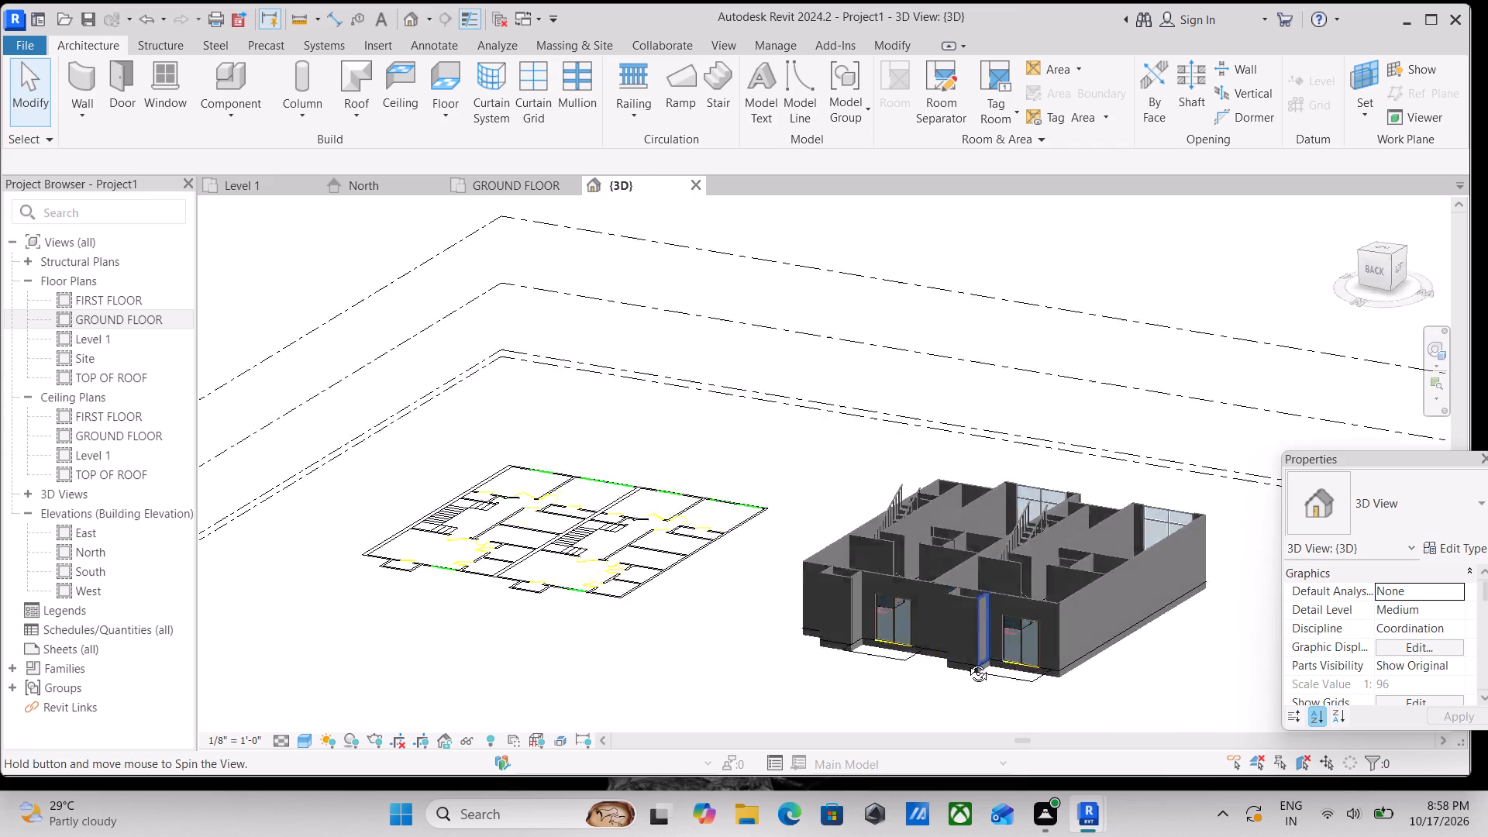
pyautogui.keyDown('shift'); pyautogui.moveTo(966, 662); pyautogui.dragTo(594, 701, button='middle'); pyautogui.keyUp('shift')
pyautogui.scroll(-2, 634, 622)
pyautogui.moveTo(634, 622); pyautogui.dragTo(620, 756, button='middle')
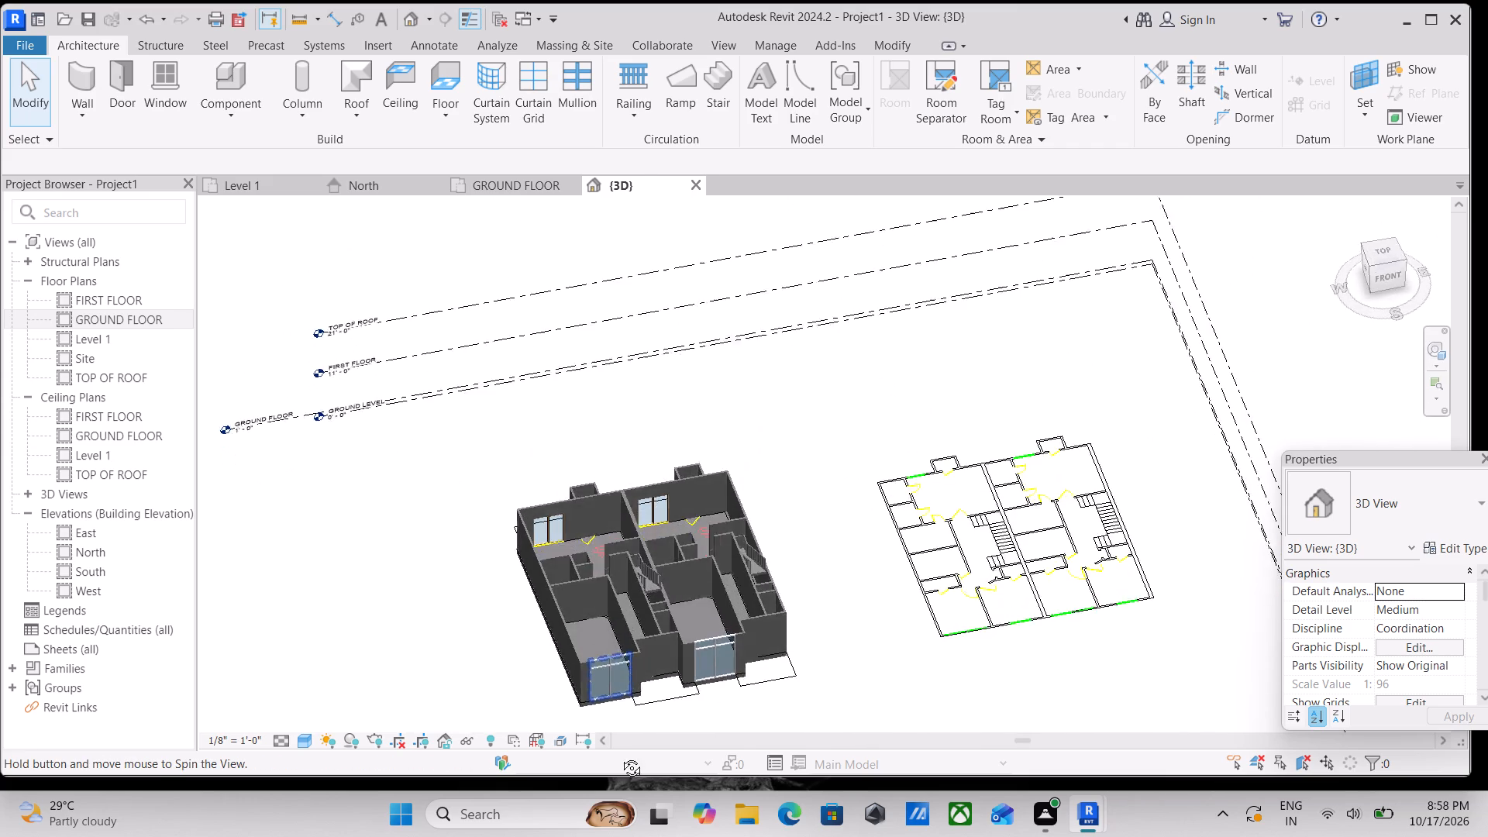
pyautogui.moveTo(620, 756); pyautogui.dragTo(582, 798, button='middle')
pyautogui.moveTo(613, 632); pyautogui.dragTo(634, 732, button='middle')
pyautogui.keyDown('shift'); pyautogui.scroll(-1, 613, 633); pyautogui.keyUp('shift')
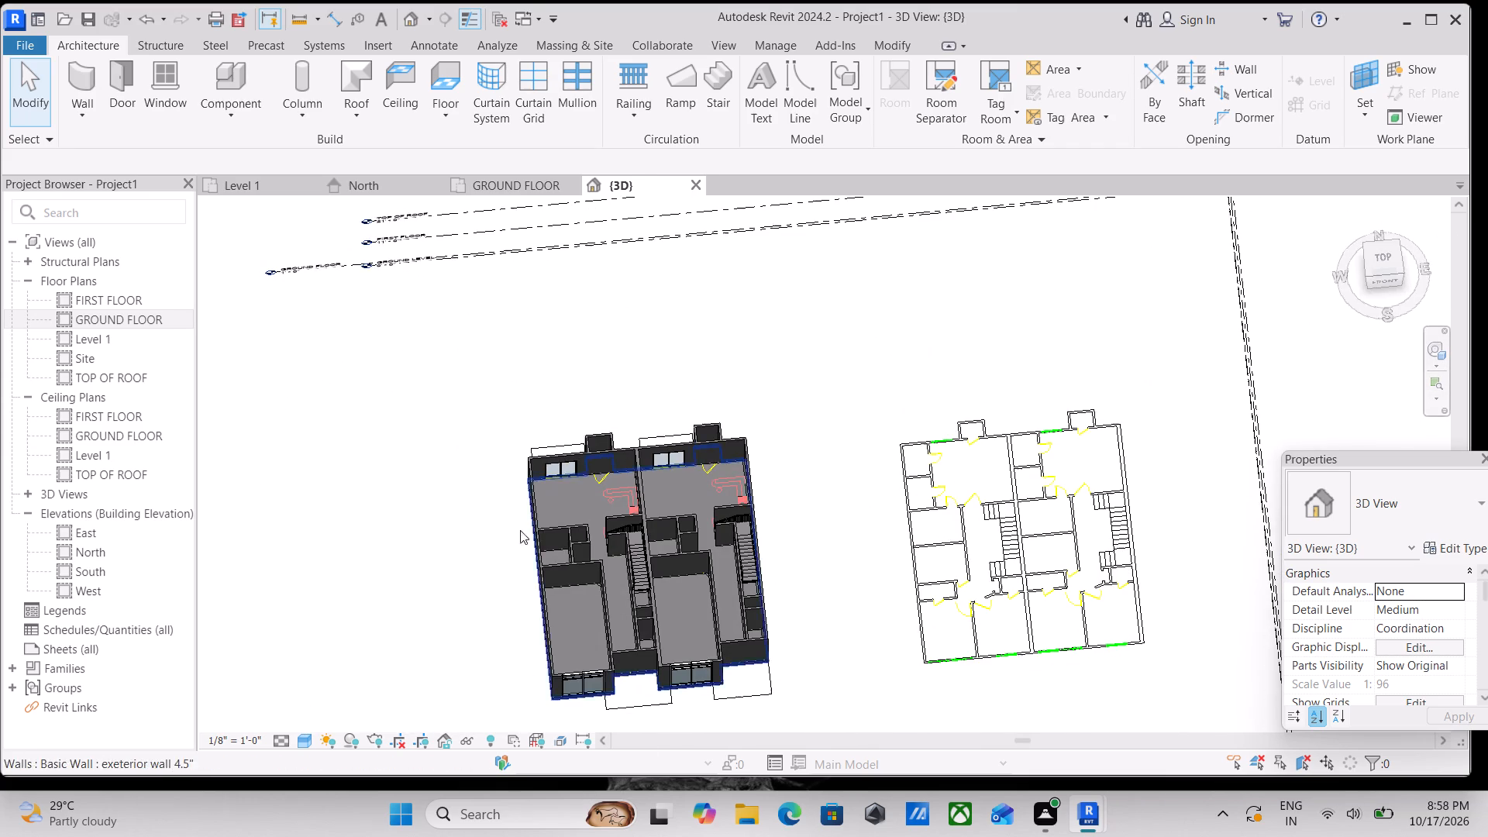
pyautogui.scroll(3, 518, 538)
pyautogui.scroll(3, 607, 449)
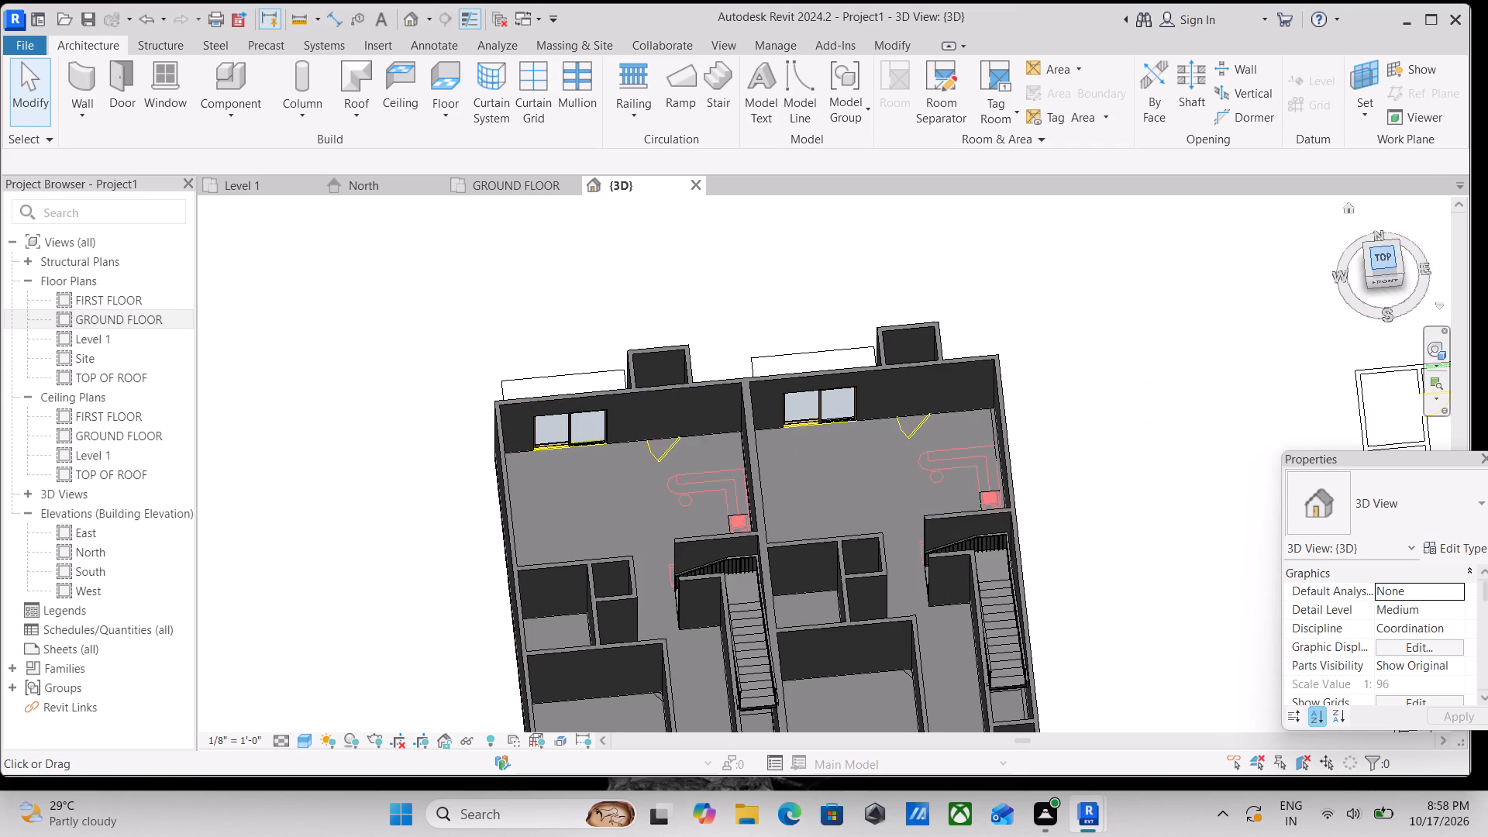
pyautogui.click(1389, 257)
pyautogui.scroll(4, 1048, 481)
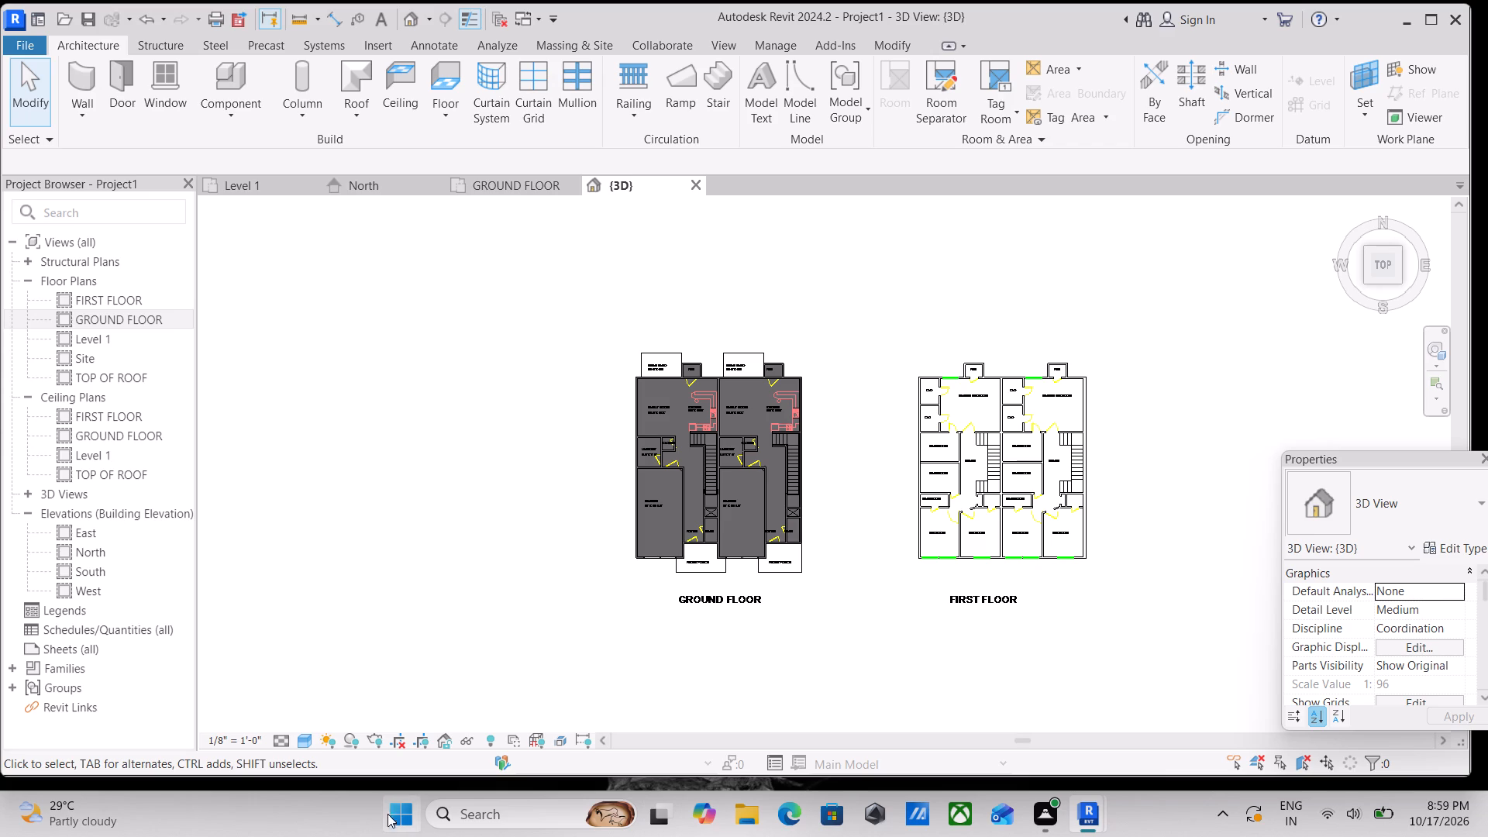
pyautogui.scroll(6, 400, 792)
pyautogui.scroll(6, 715, 399)
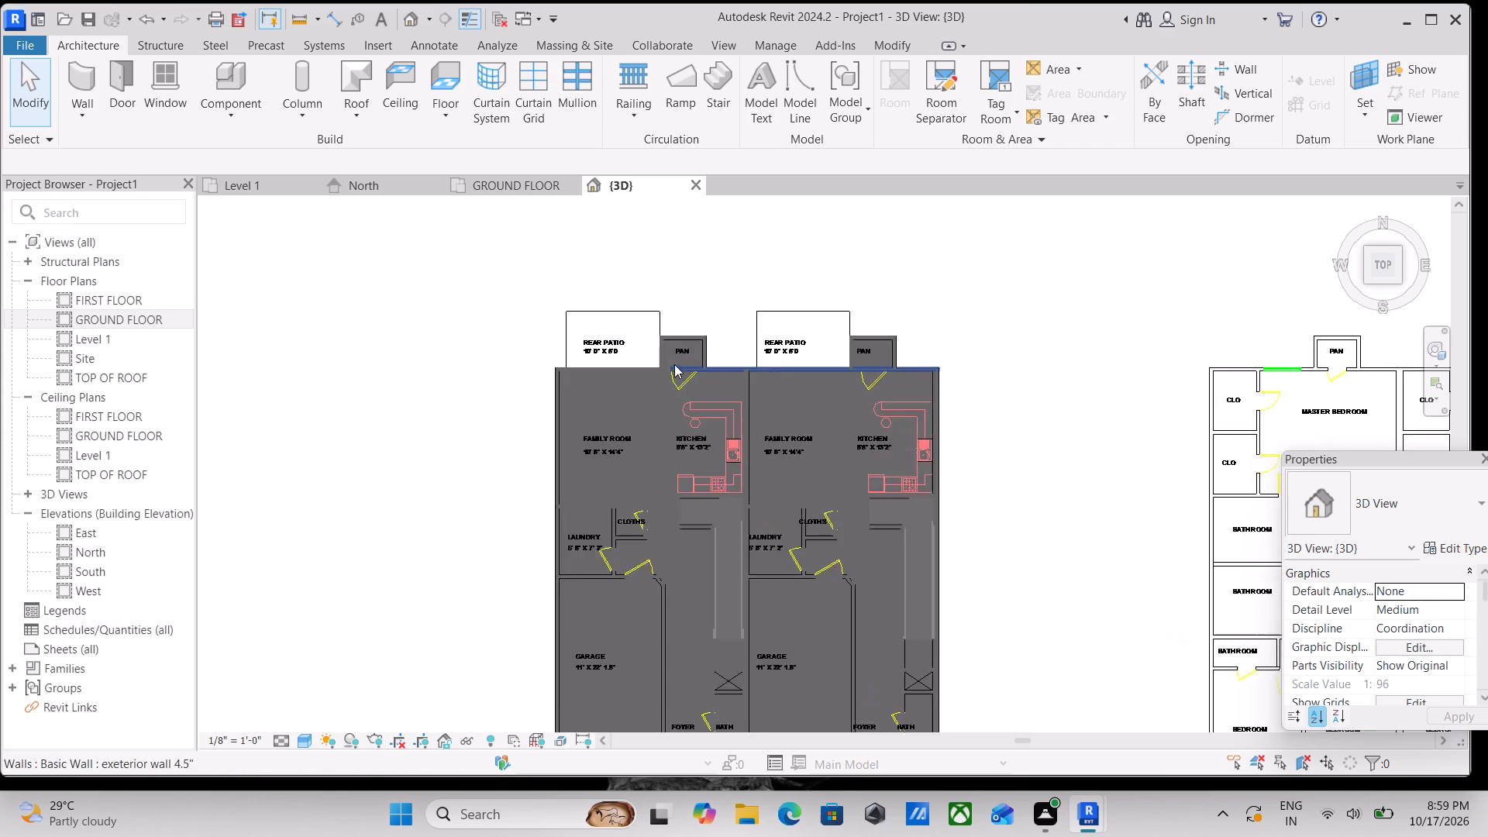
pyautogui.scroll(7, 674, 364)
# In the GROUND FLOOR plan, start the Door tool and open the Door-Interior-Single-2_Panel-Wood family from the Residential door library.
pyautogui.write('dr')
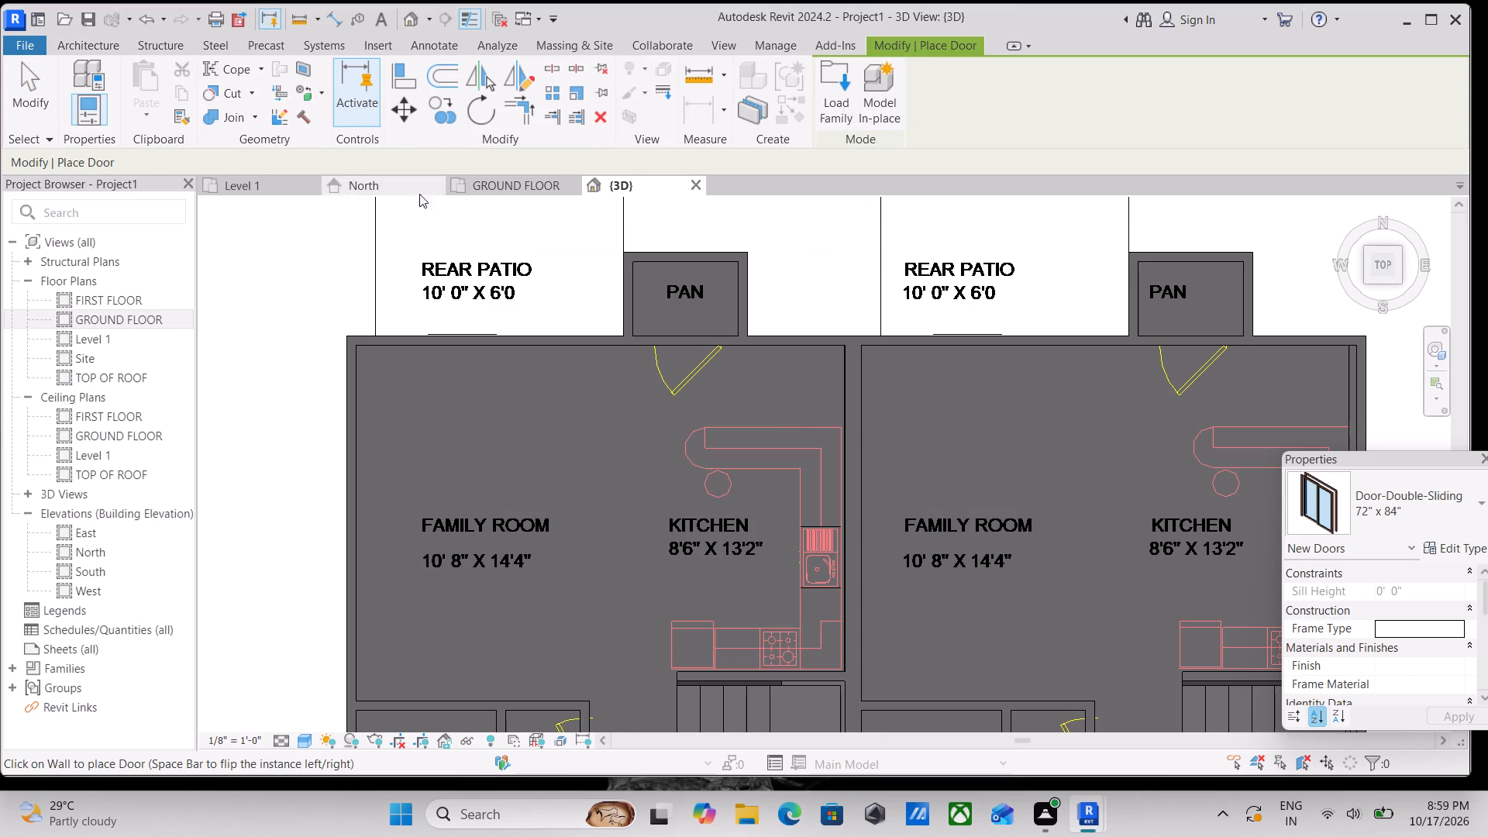
pyautogui.click(477, 191)
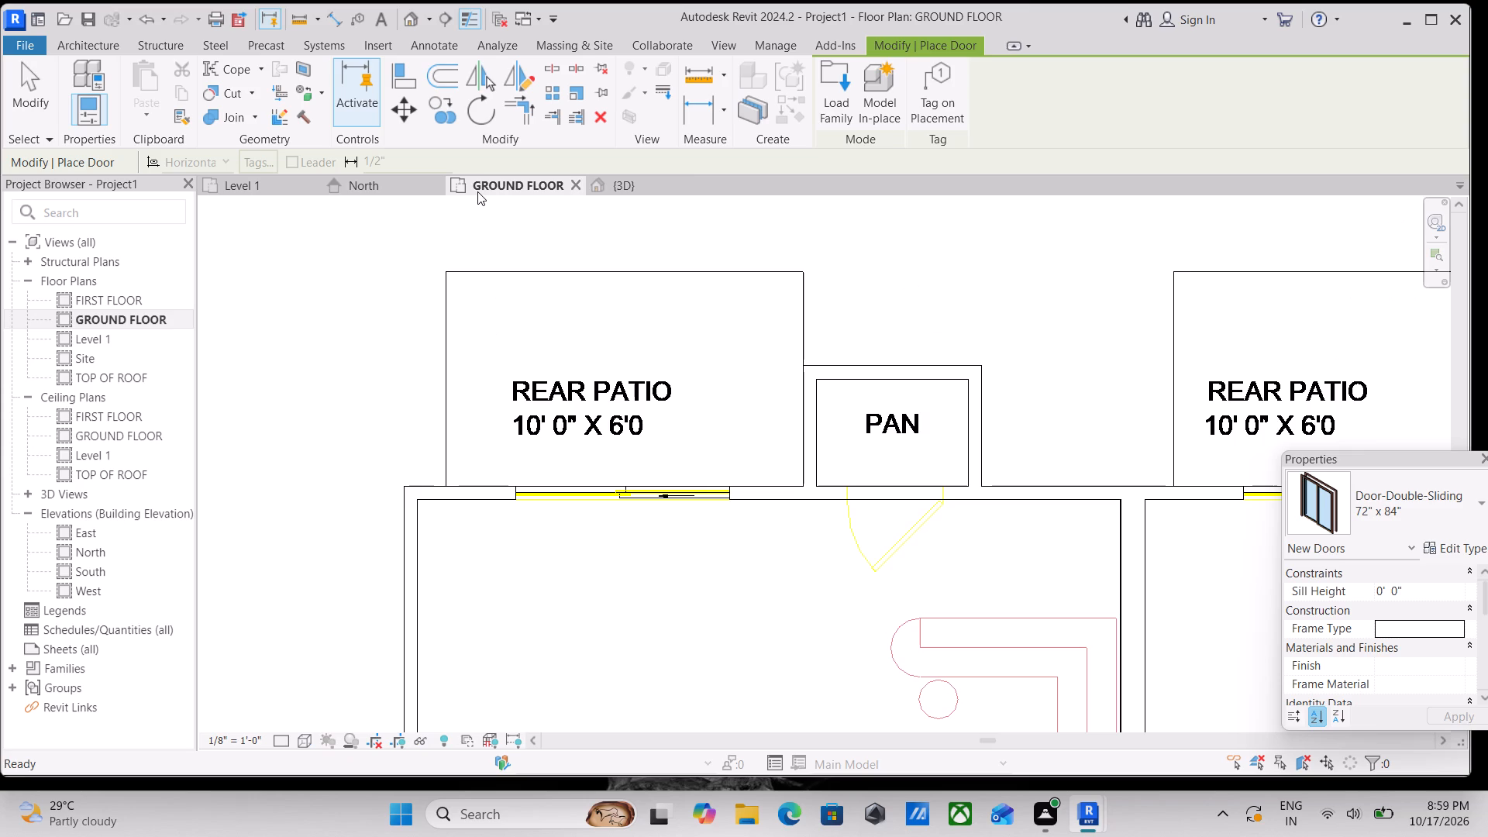
pyautogui.scroll(2, 618, 193)
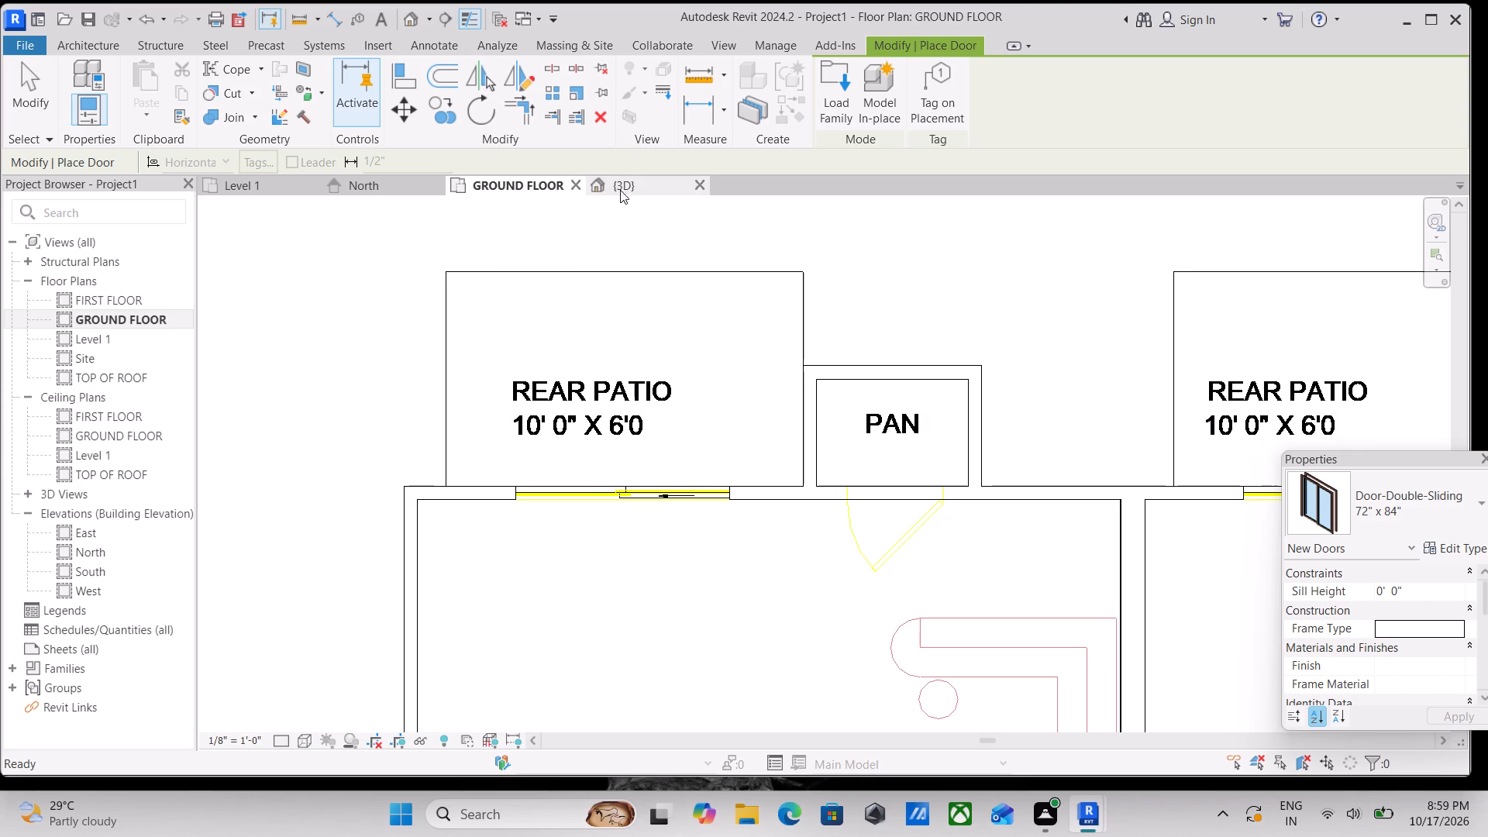
pyautogui.scroll(2, 639, 193)
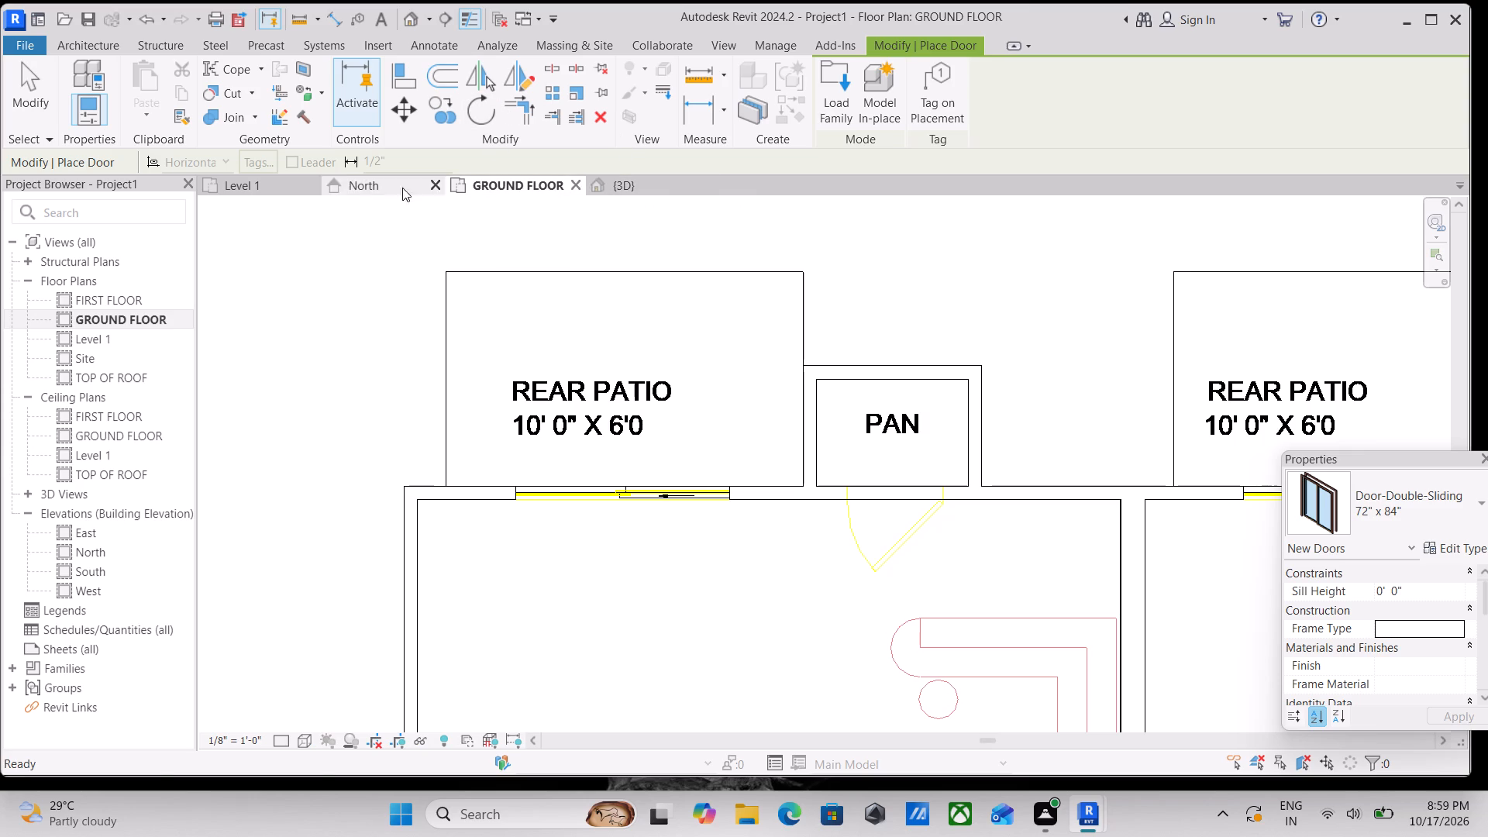
pyautogui.click(828, 81)
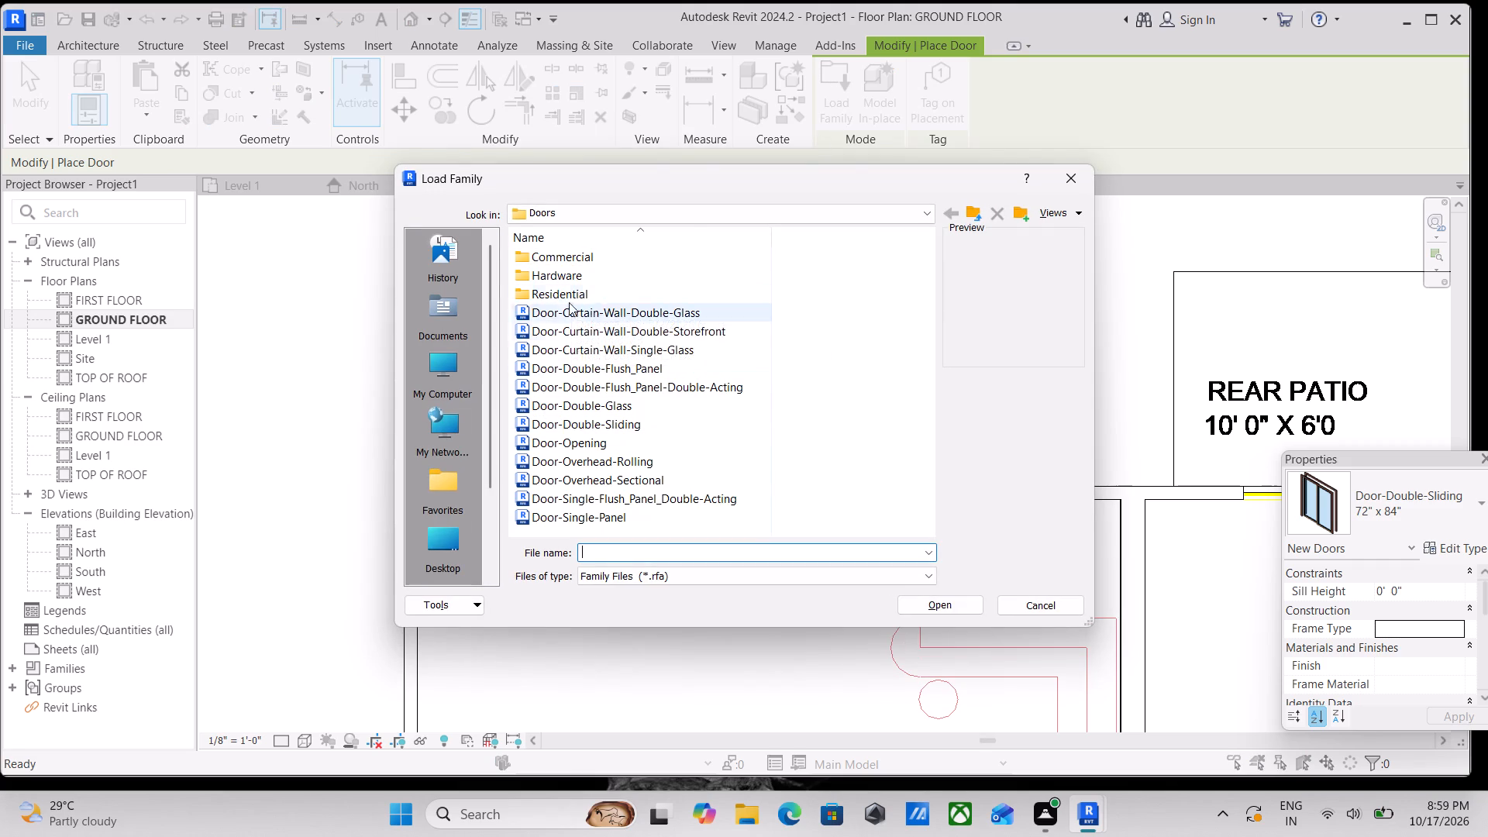
pyautogui.tripleClick(569, 294)
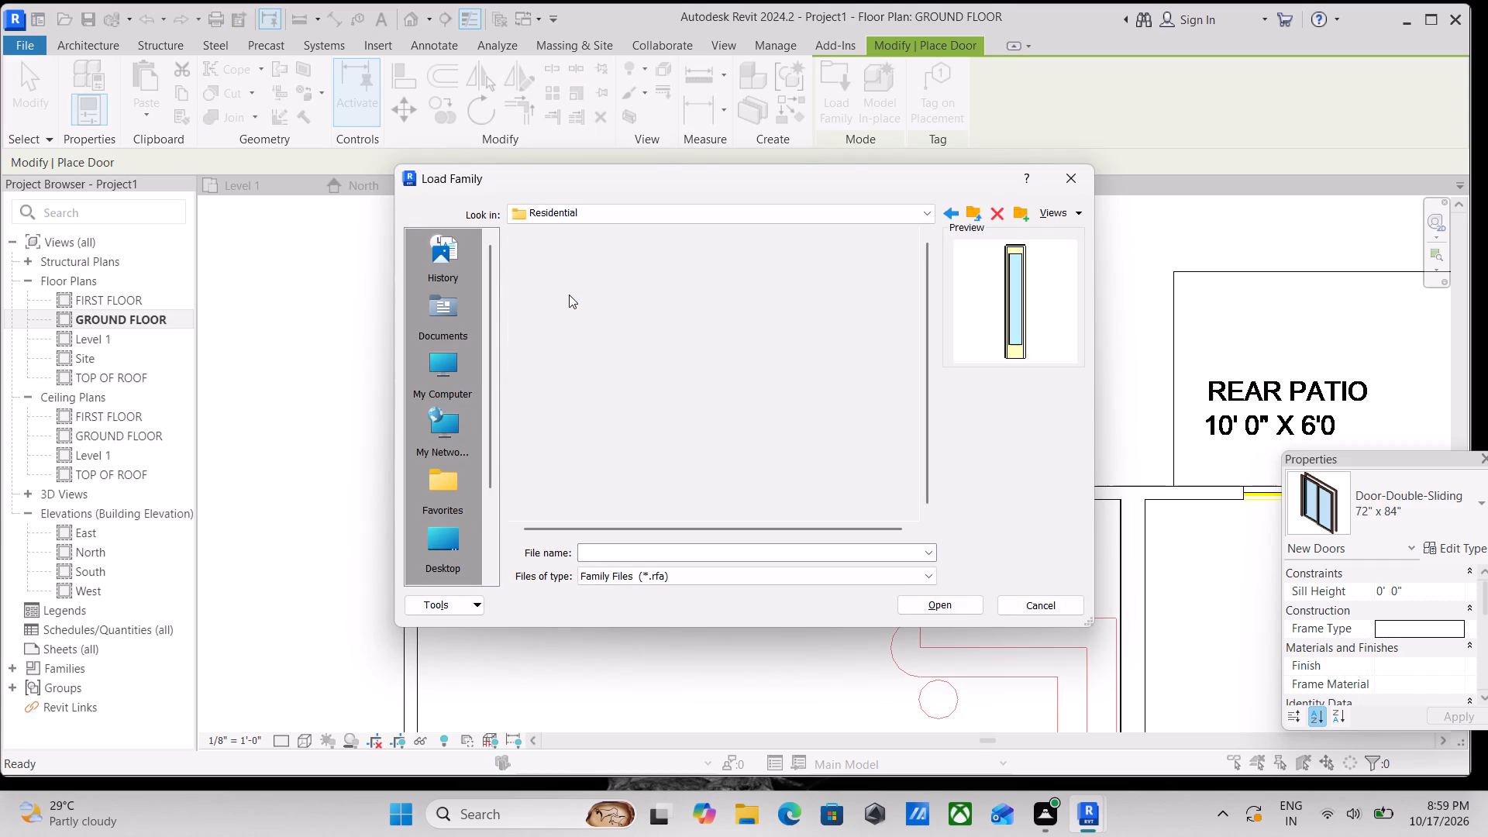
pyautogui.click(589, 351)
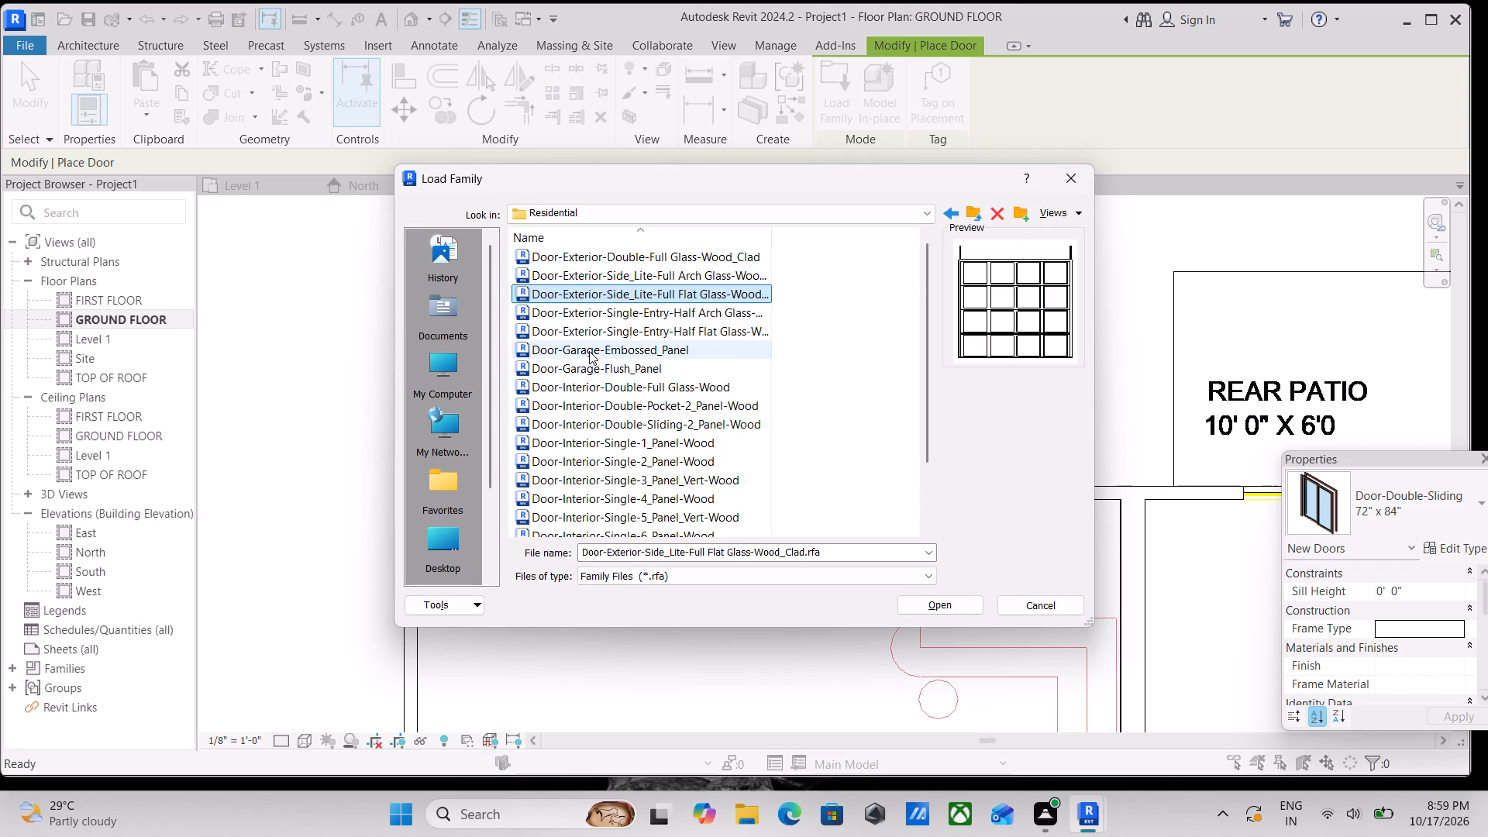
pyautogui.scroll(-1, 589, 357)
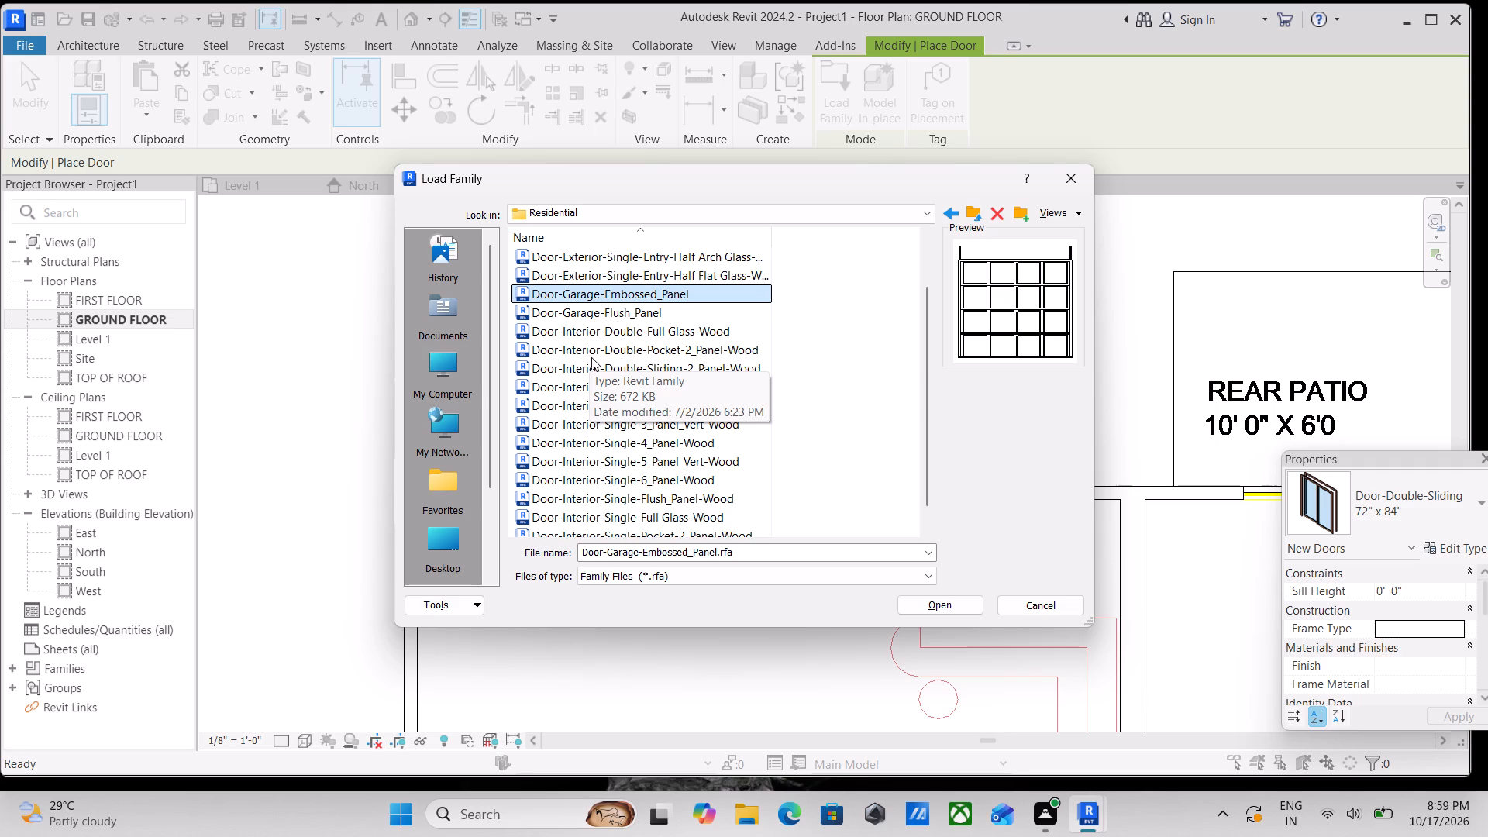
pyautogui.click(594, 317)
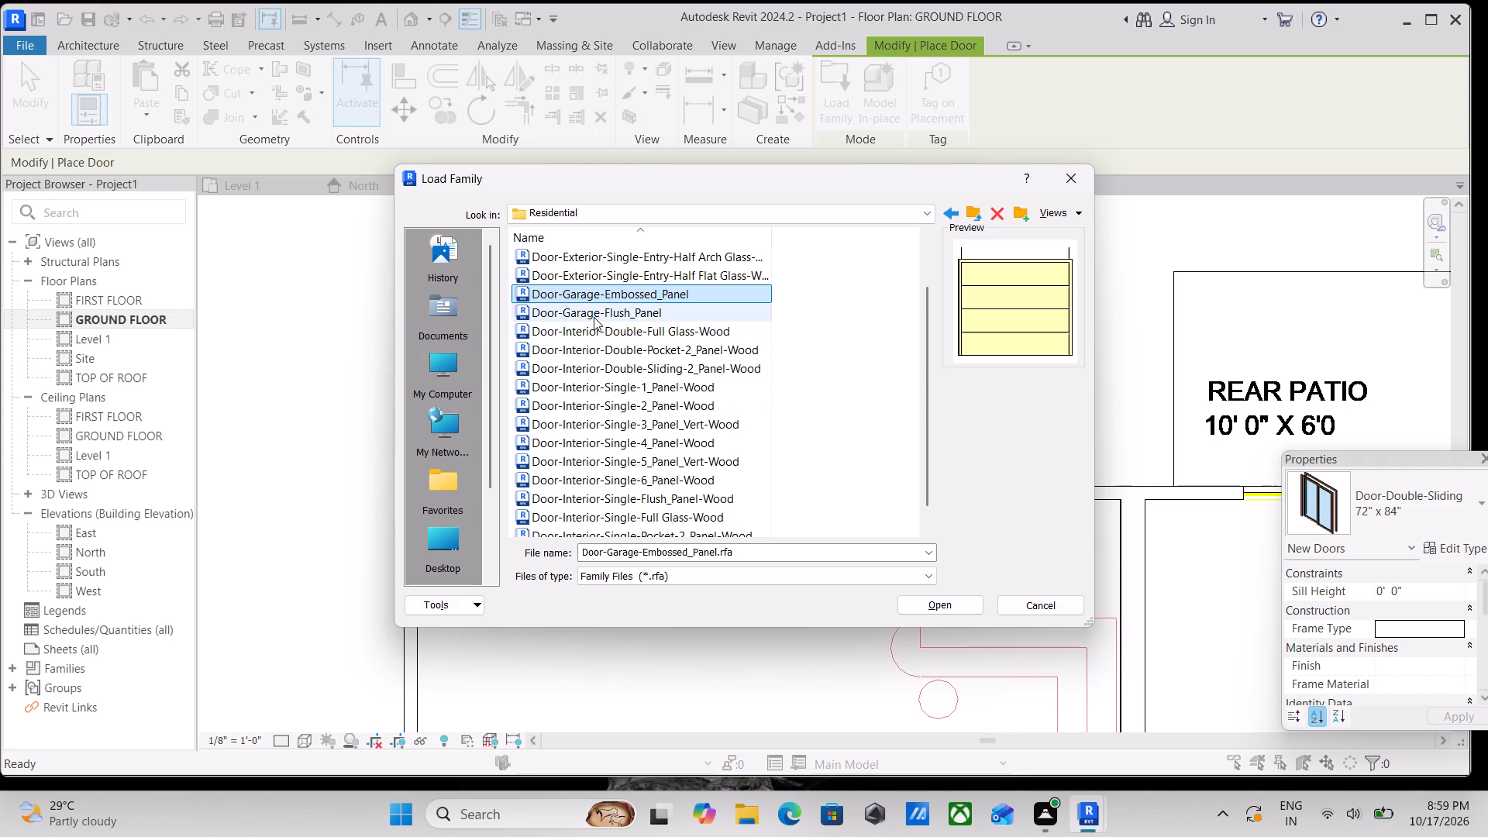
pyautogui.click(604, 347)
pyautogui.click(604, 330)
pyautogui.scroll(-1, 594, 374)
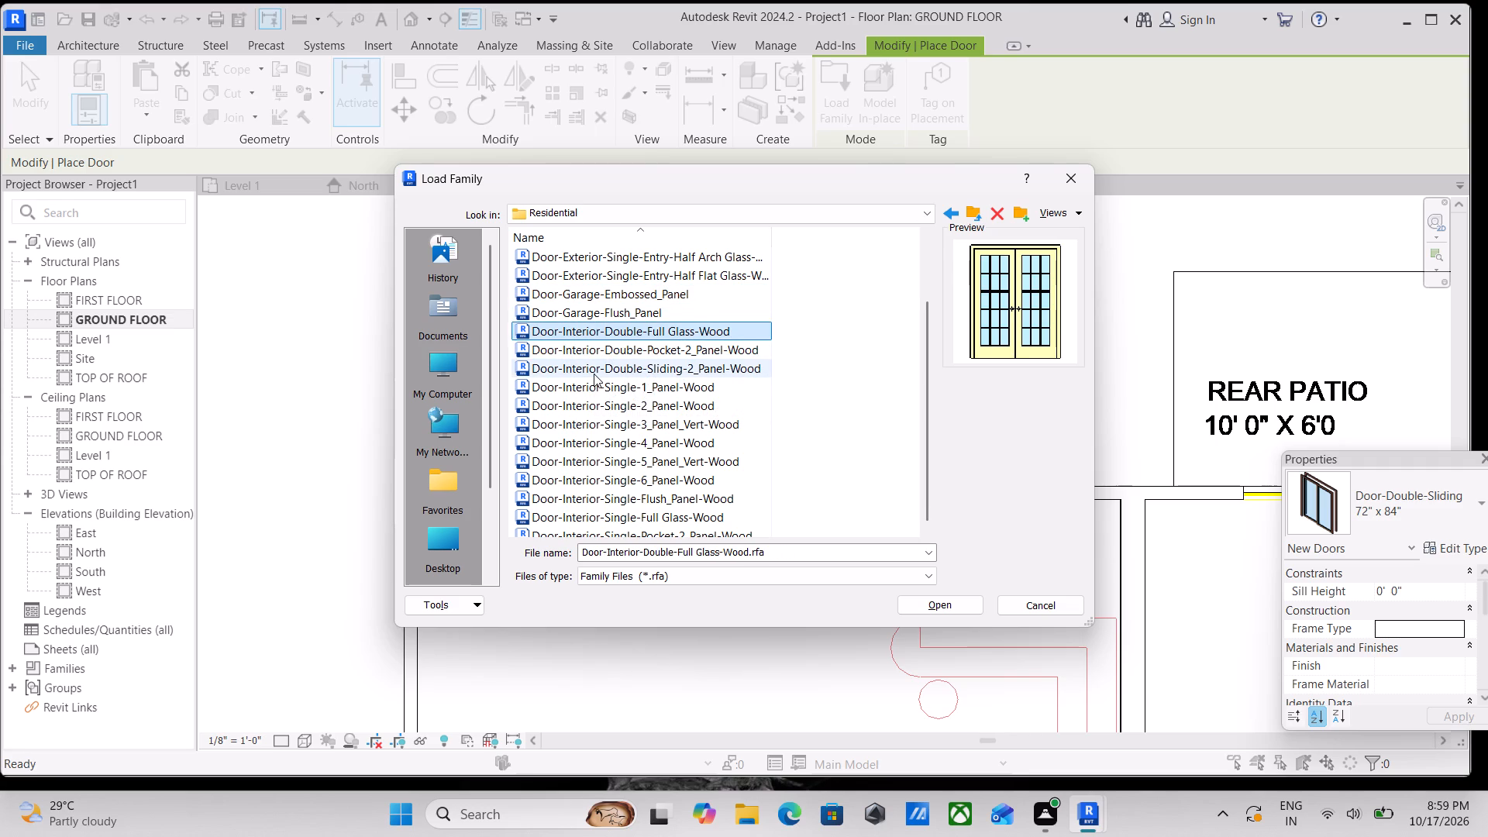
pyautogui.click(594, 374)
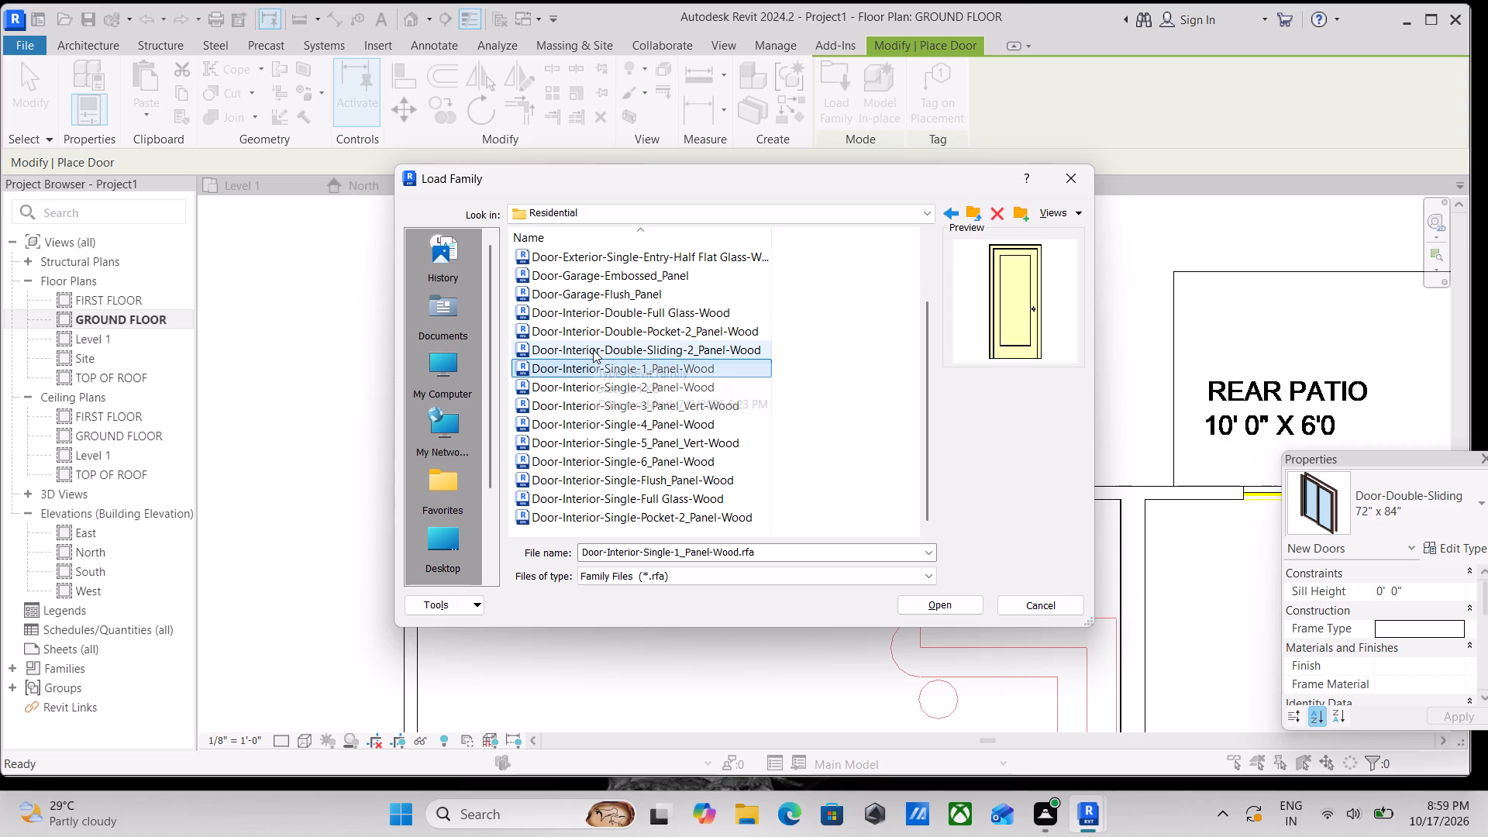
pyautogui.click(597, 346)
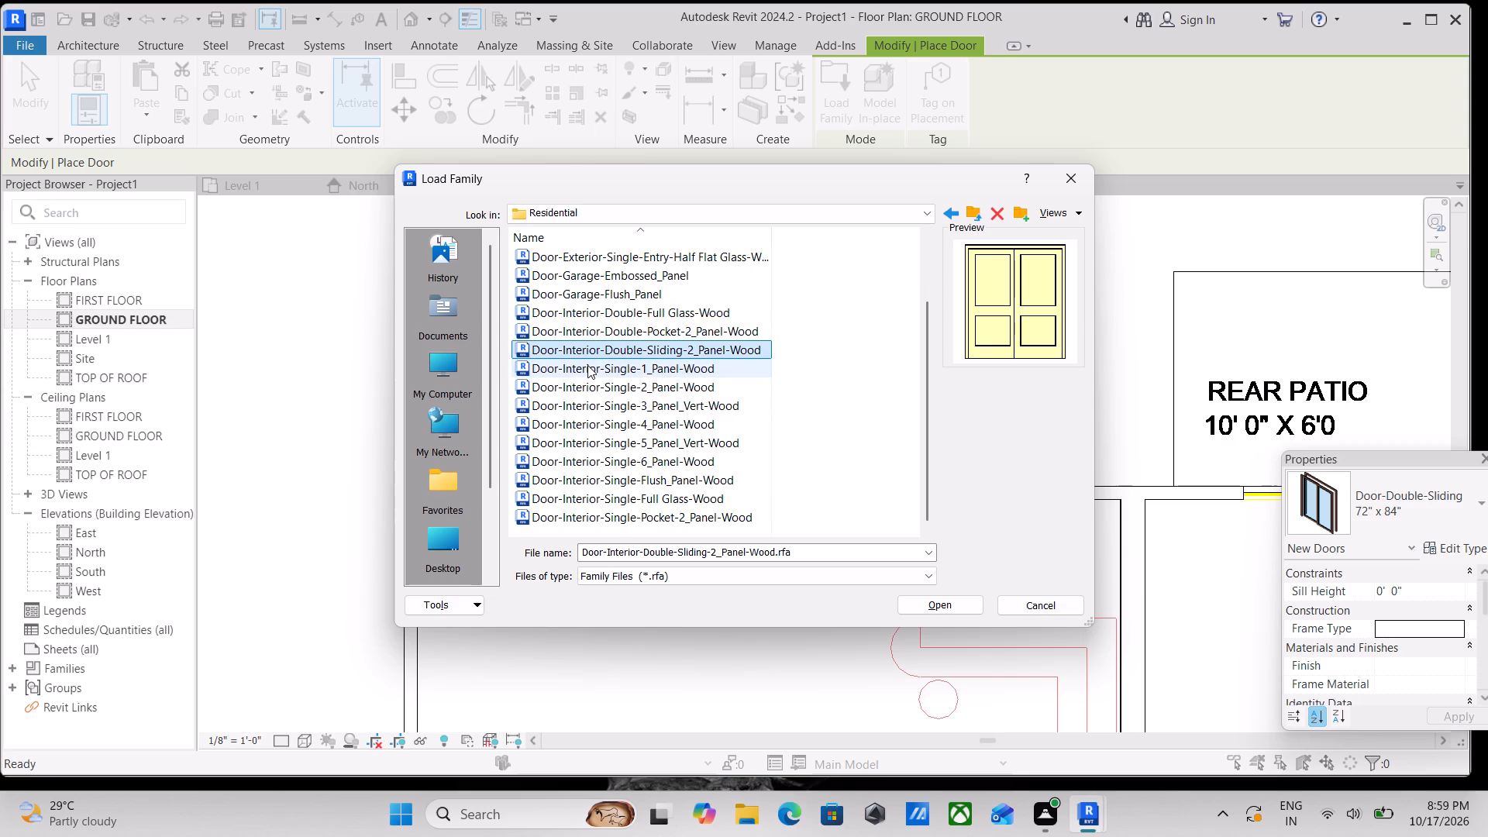
pyautogui.click(593, 333)
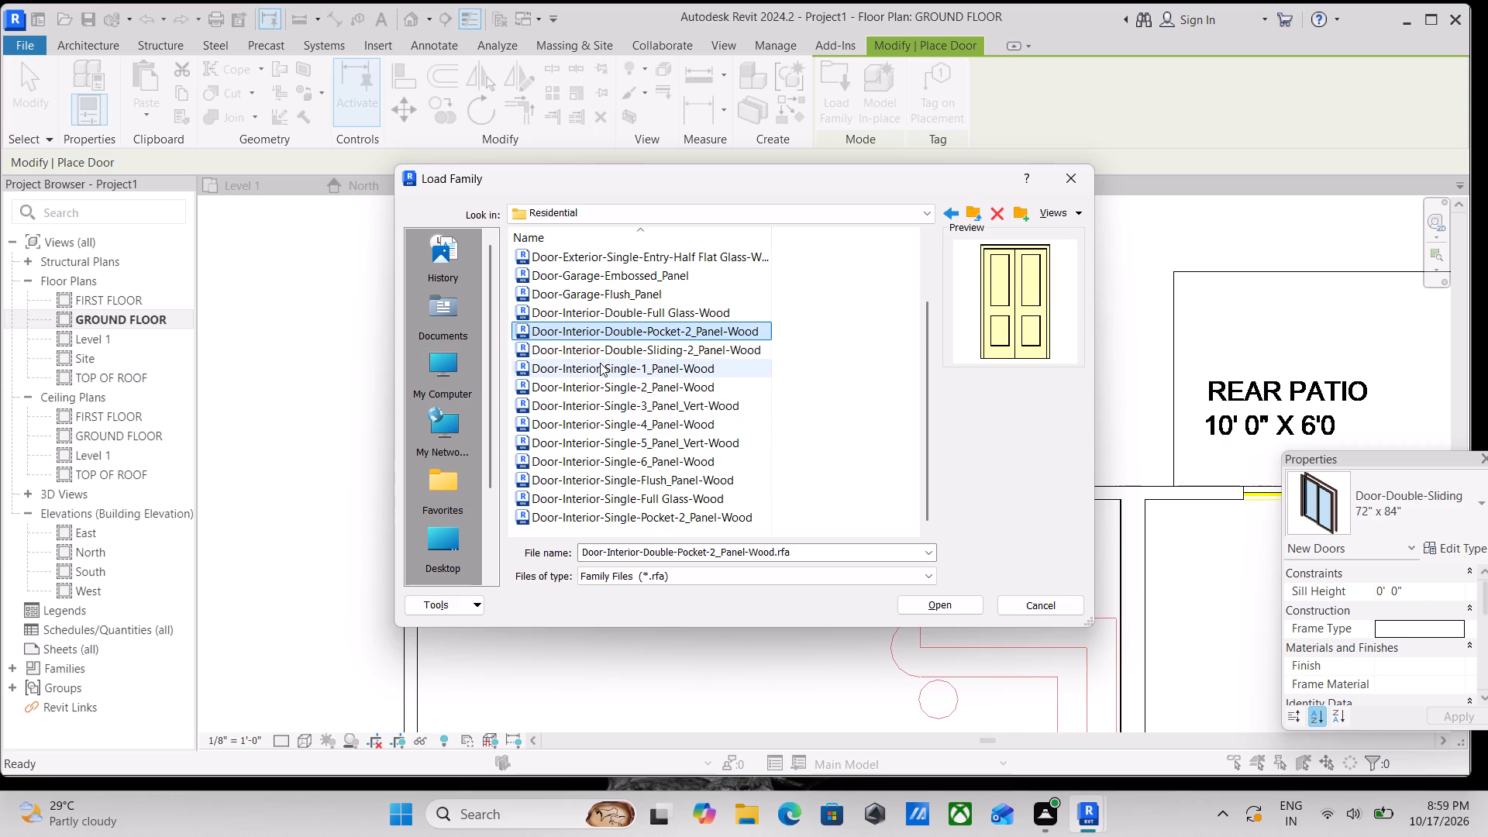
pyautogui.click(604, 396)
pyautogui.click(606, 378)
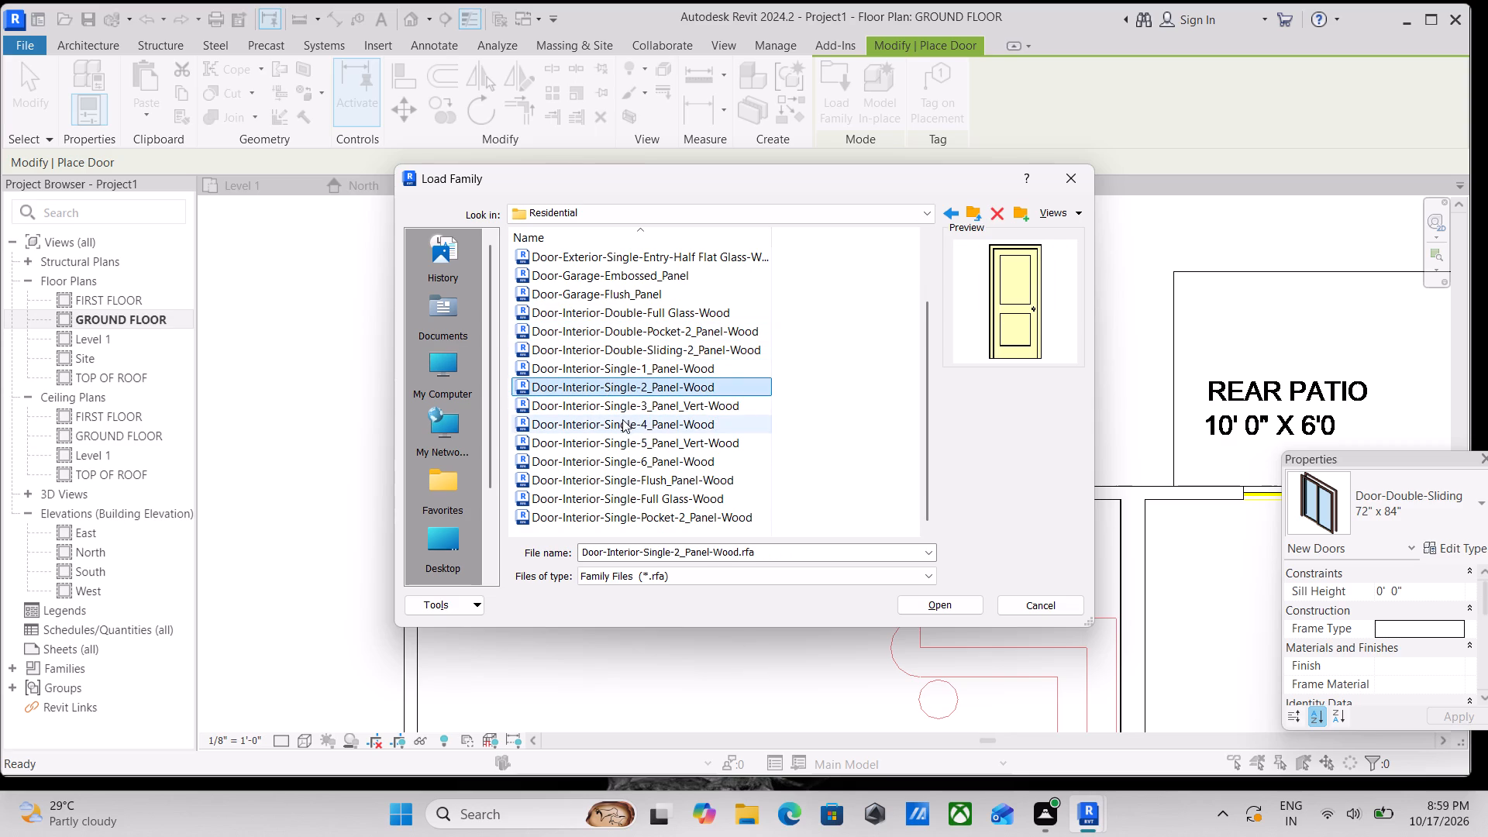
pyautogui.click(958, 600)
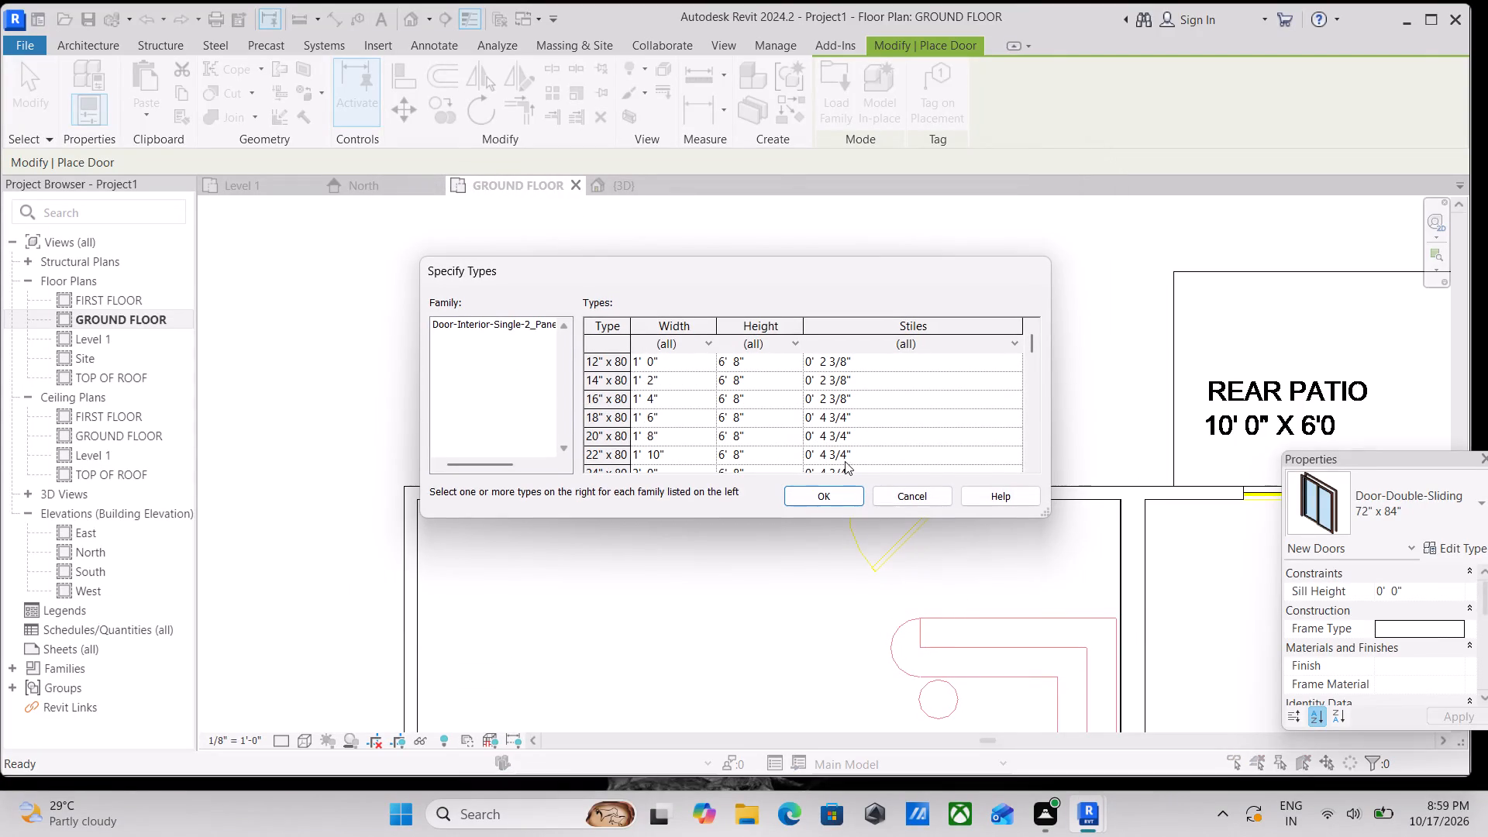
# Load the 36" x 84" type of the two-panel wood interior door, 3' 0" wide and 7' 0" high.
pyautogui.scroll(-3, 684, 425)
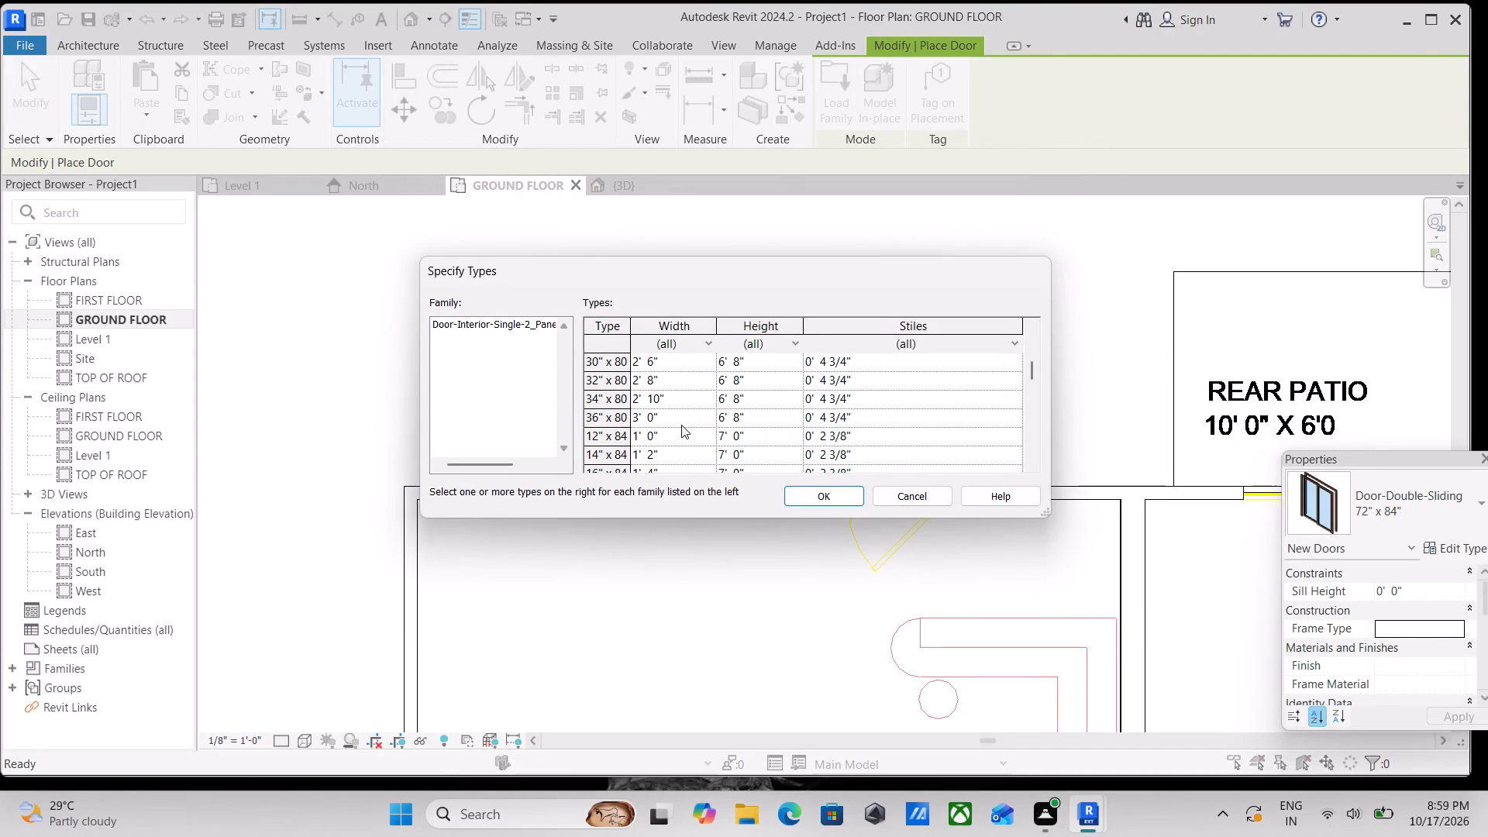
pyautogui.scroll(-9, 681, 425)
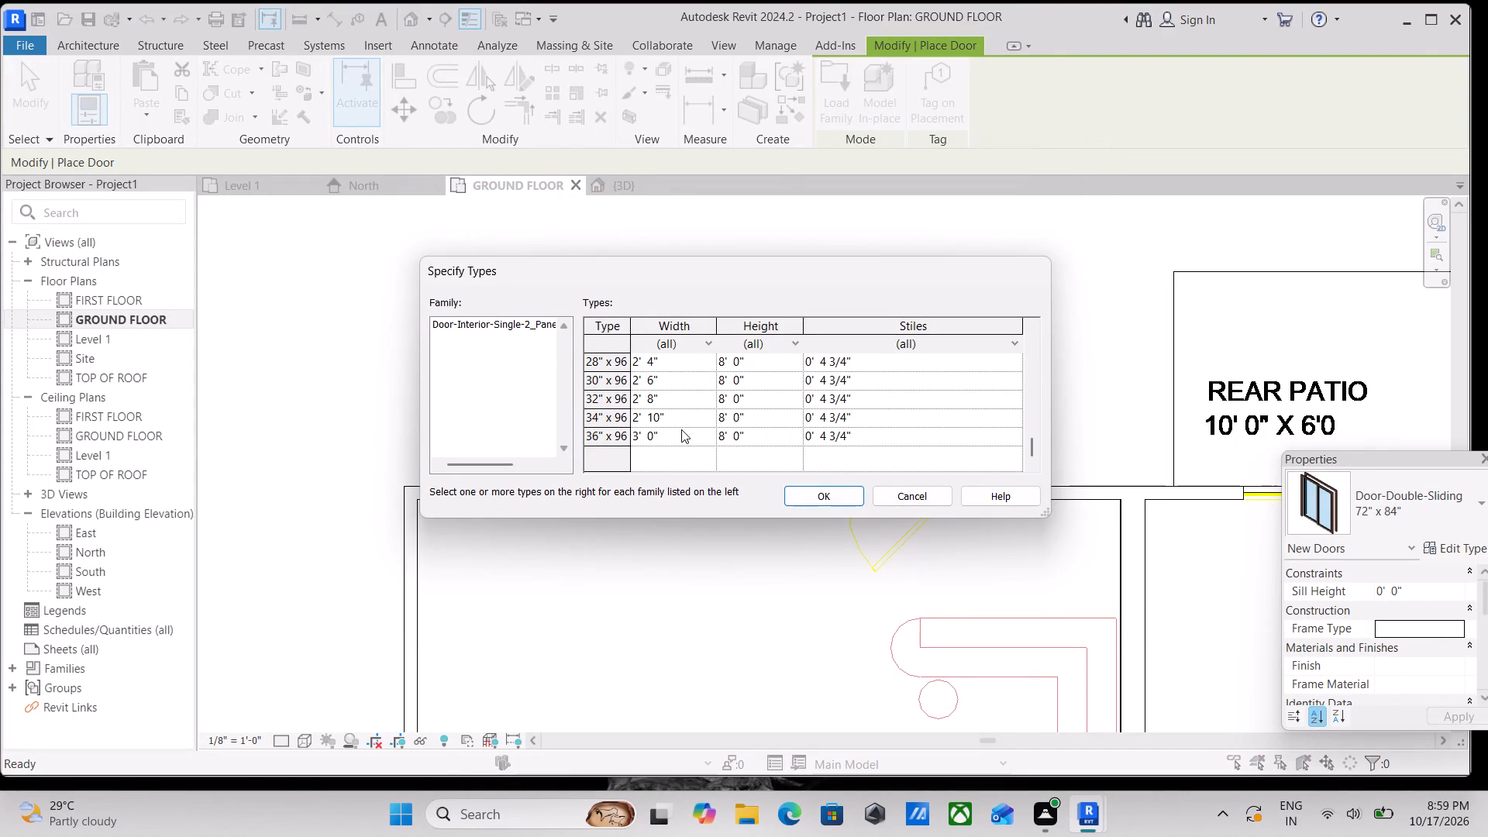
pyautogui.scroll(3, 680, 433)
pyautogui.scroll(-1, 680, 430)
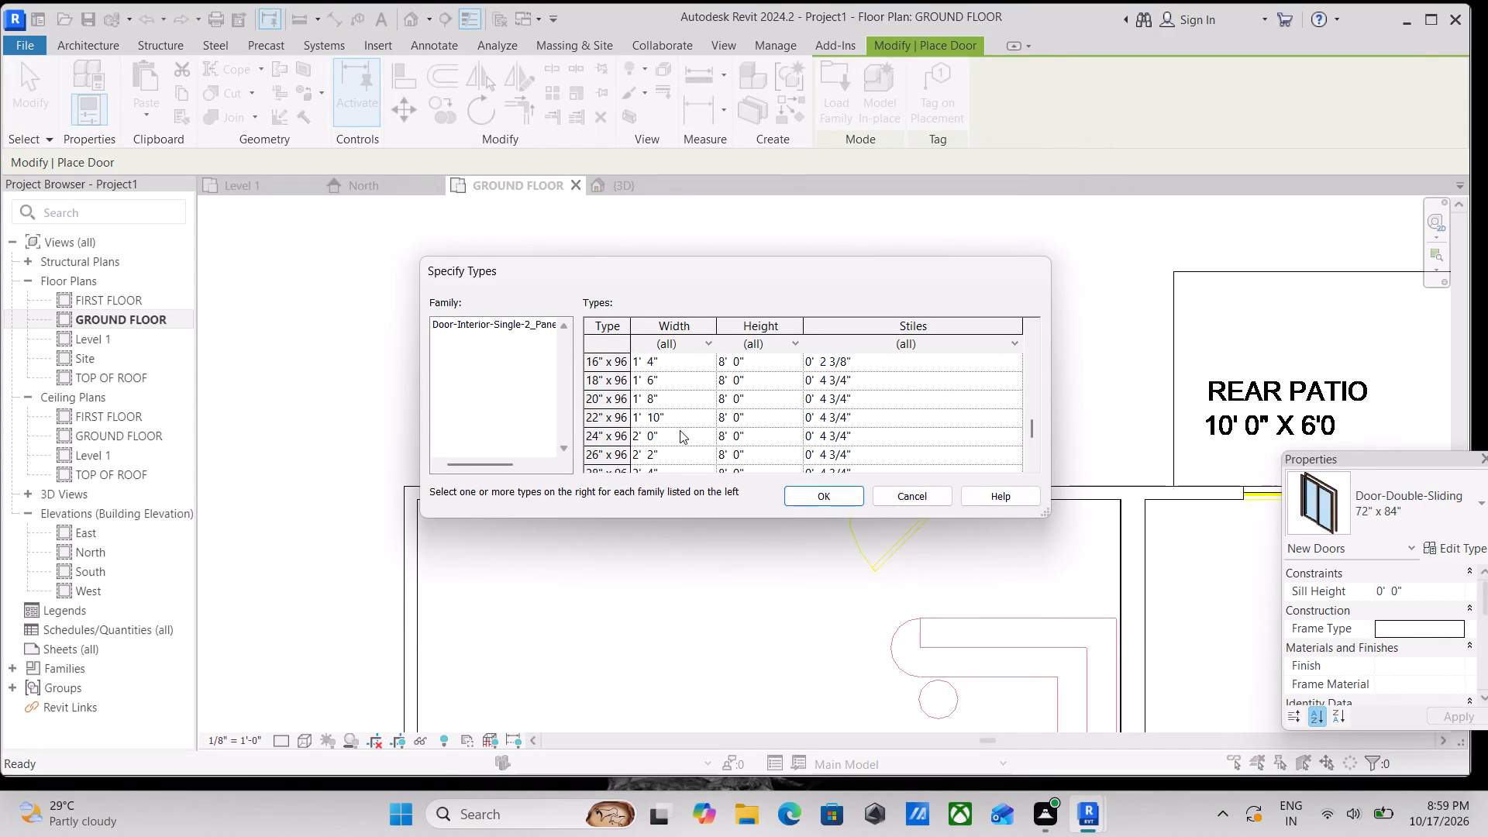
pyautogui.scroll(-2, 680, 430)
pyautogui.scroll(2, 682, 431)
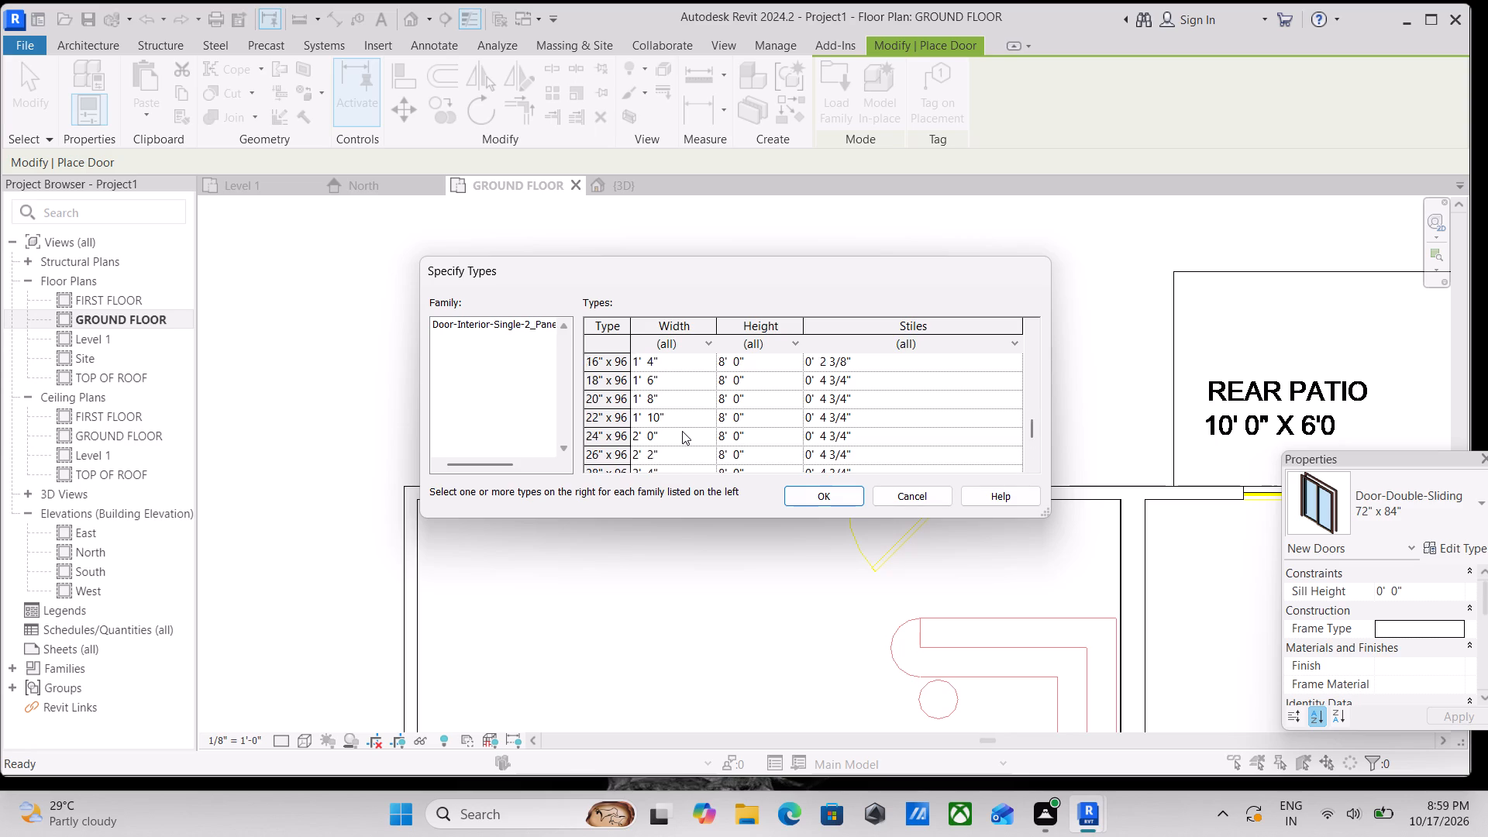
pyautogui.scroll(7, 682, 431)
pyautogui.scroll(-1, 682, 426)
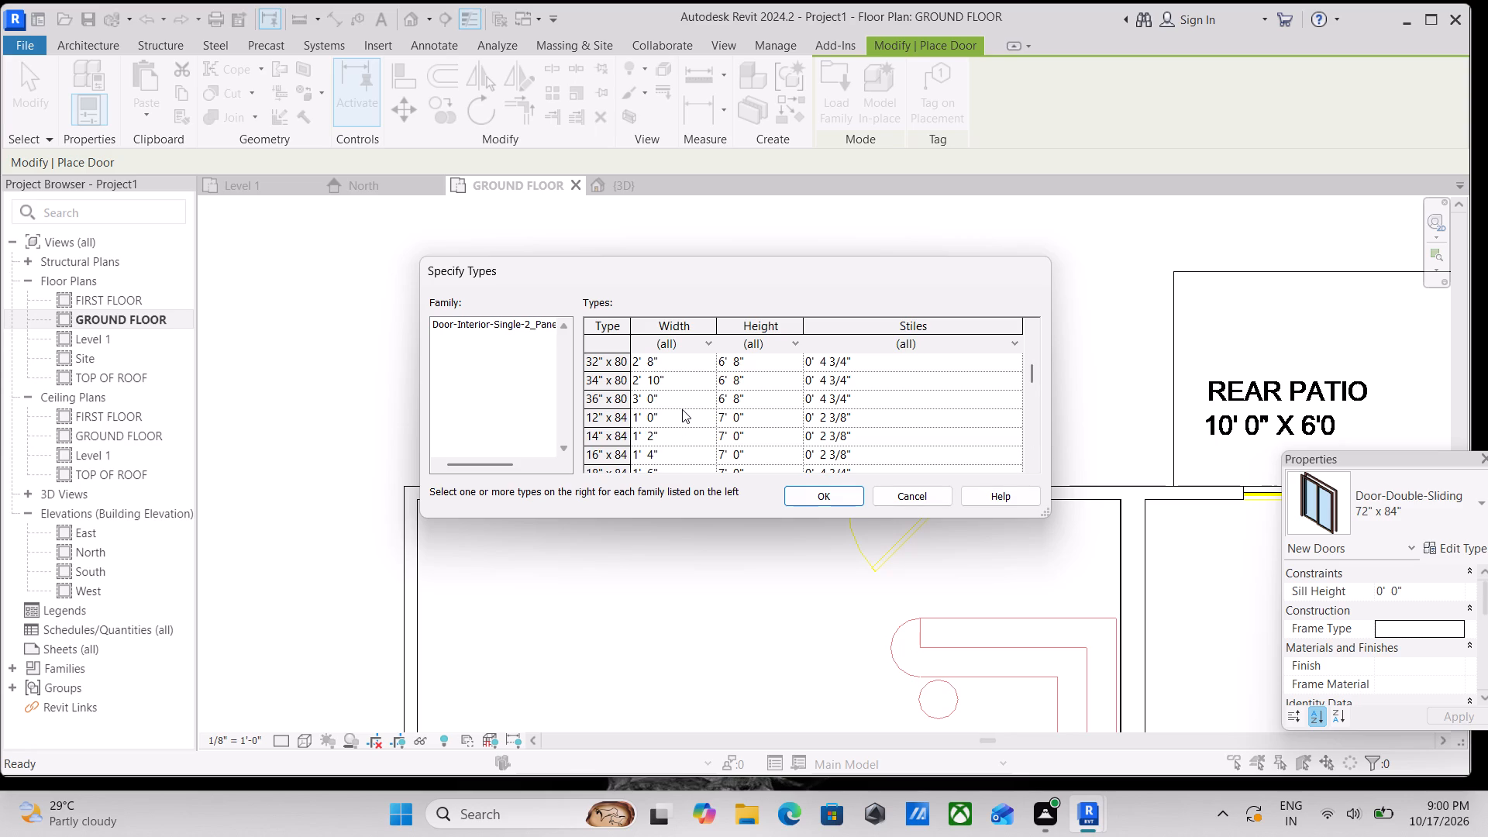
pyautogui.scroll(-1, 680, 423)
pyautogui.scroll(1, 680, 423)
pyautogui.scroll(-2, 680, 423)
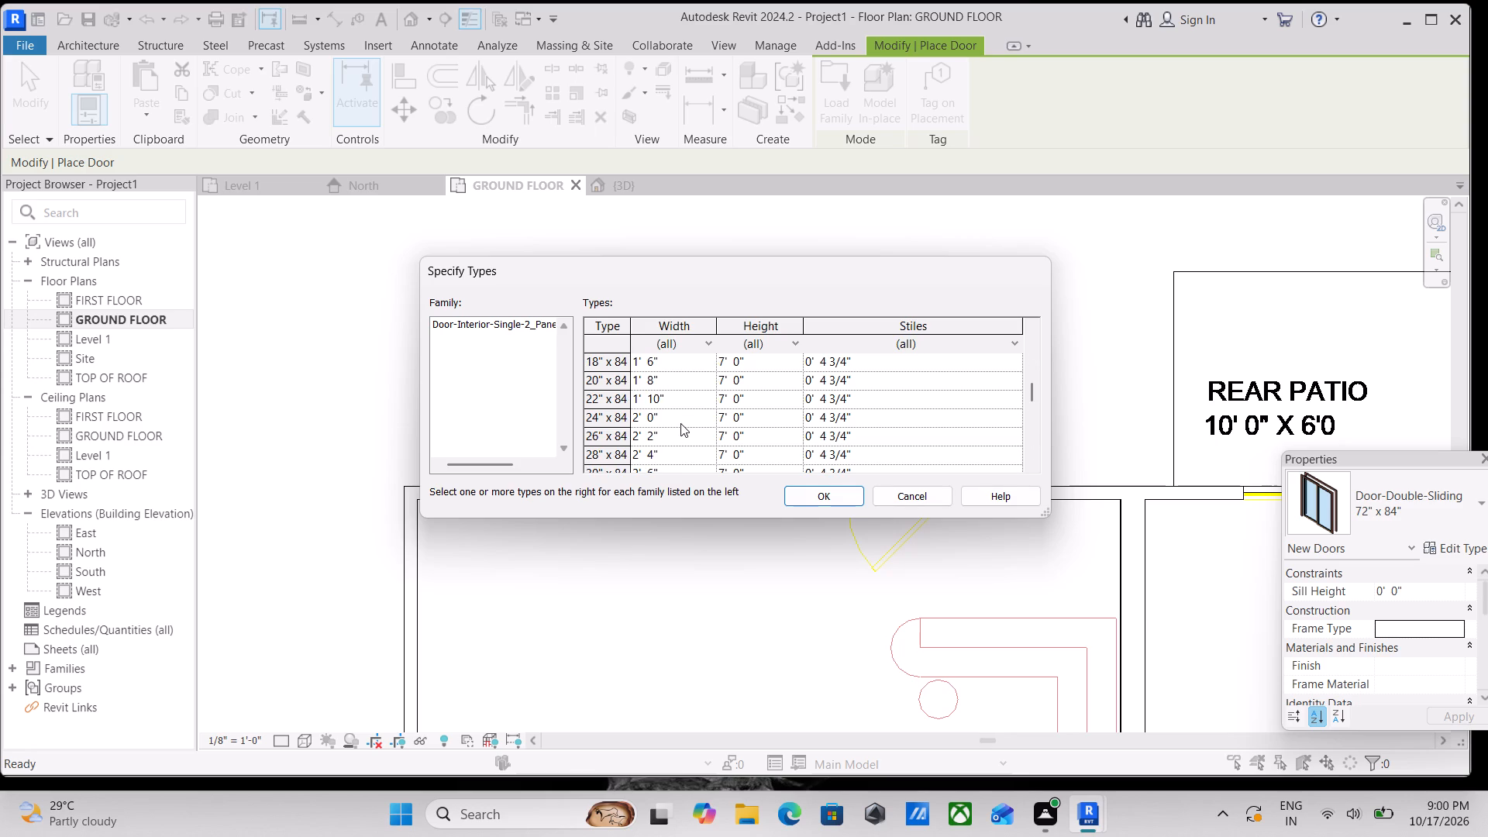
pyautogui.scroll(-4, 680, 423)
pyautogui.scroll(1, 680, 423)
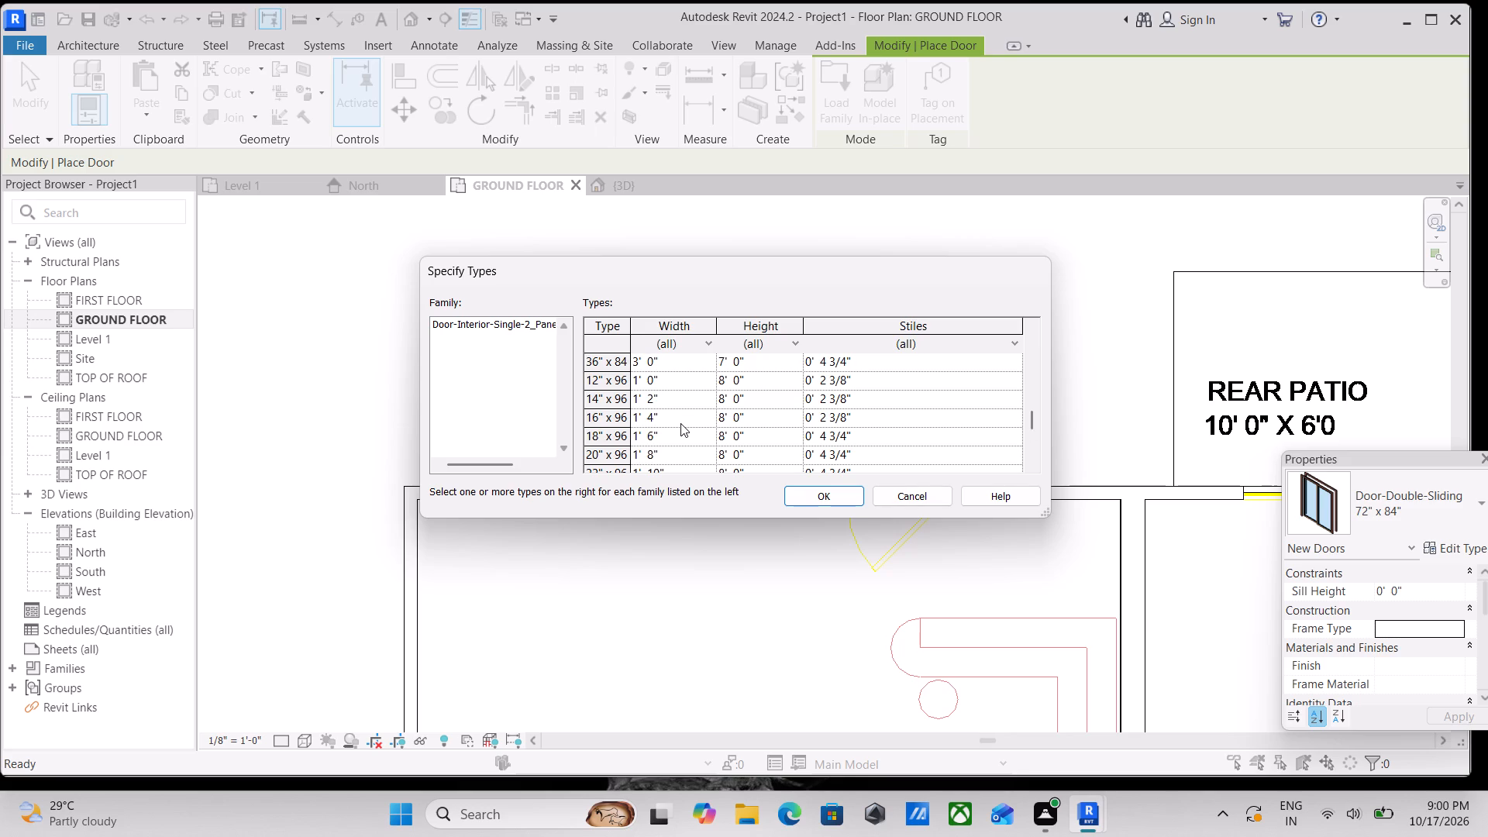
pyautogui.scroll(1, 680, 423)
pyautogui.click(680, 416)
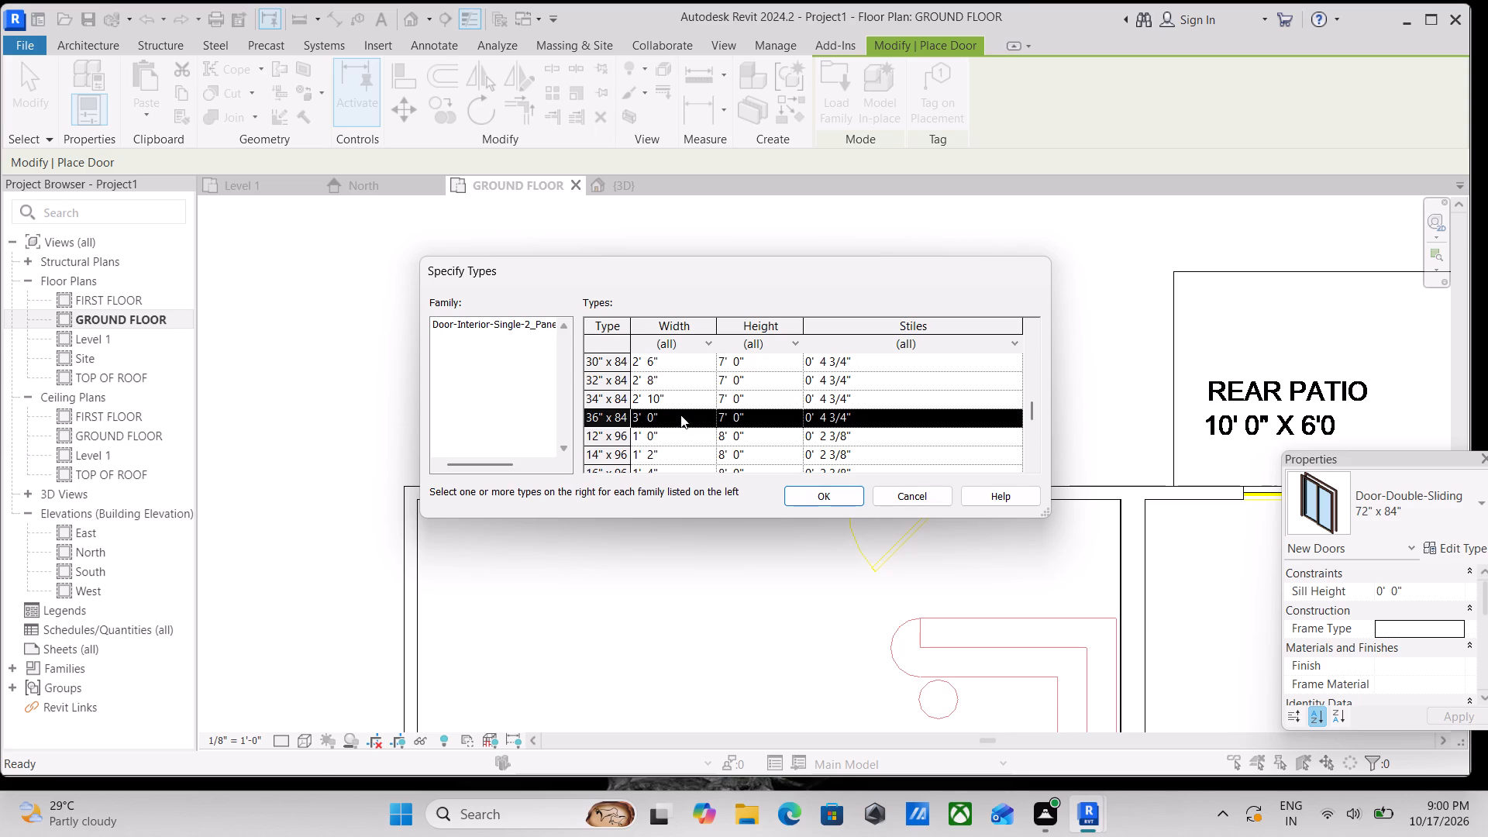
pyautogui.click(830, 495)
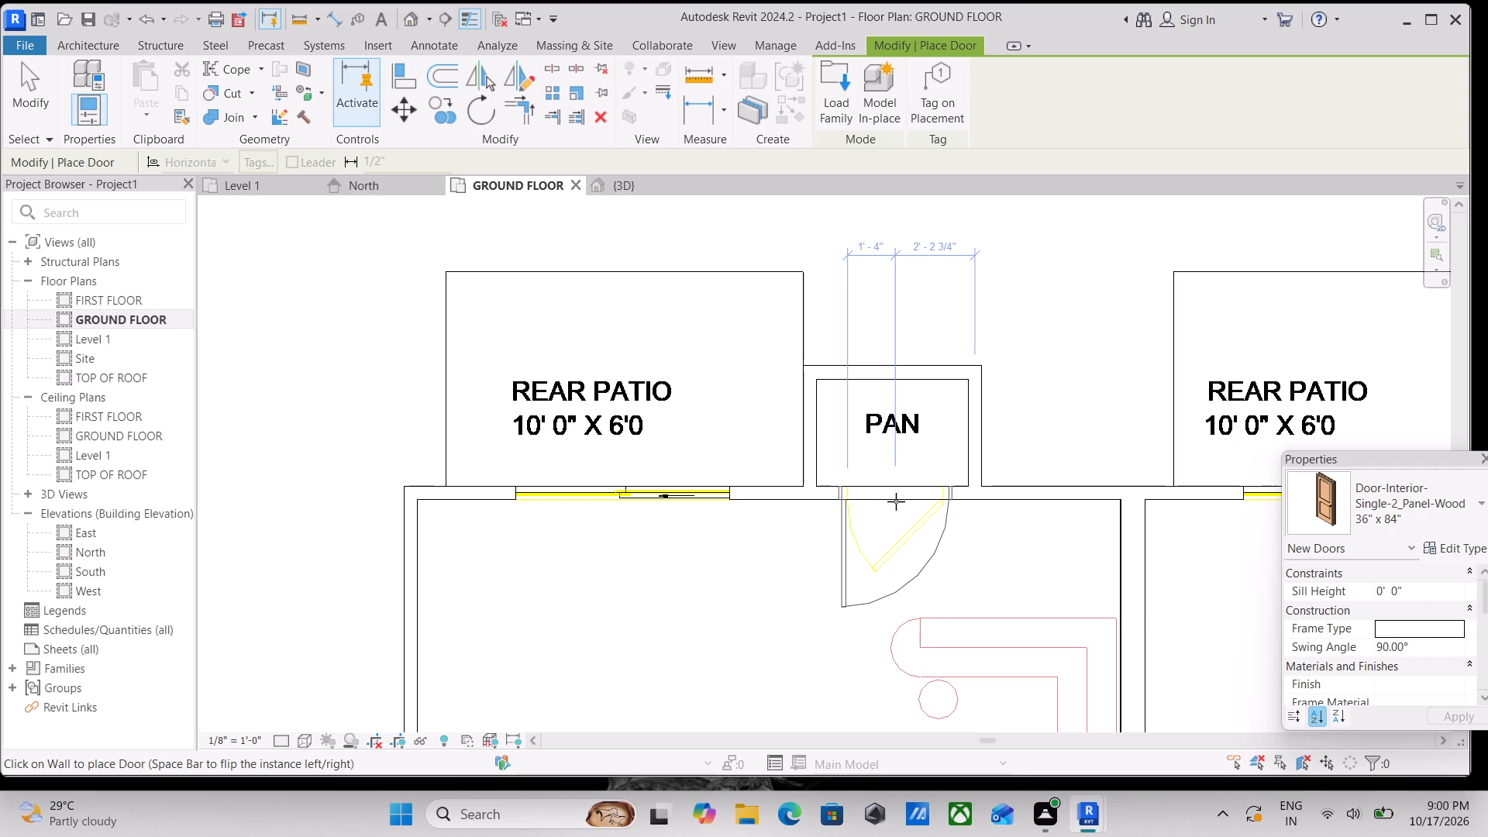
# Place a 36" x 84" two-panel wood door at each unit's pantry opening, hinged on the east side and swinging into the kitchen.
pyautogui.press('space')
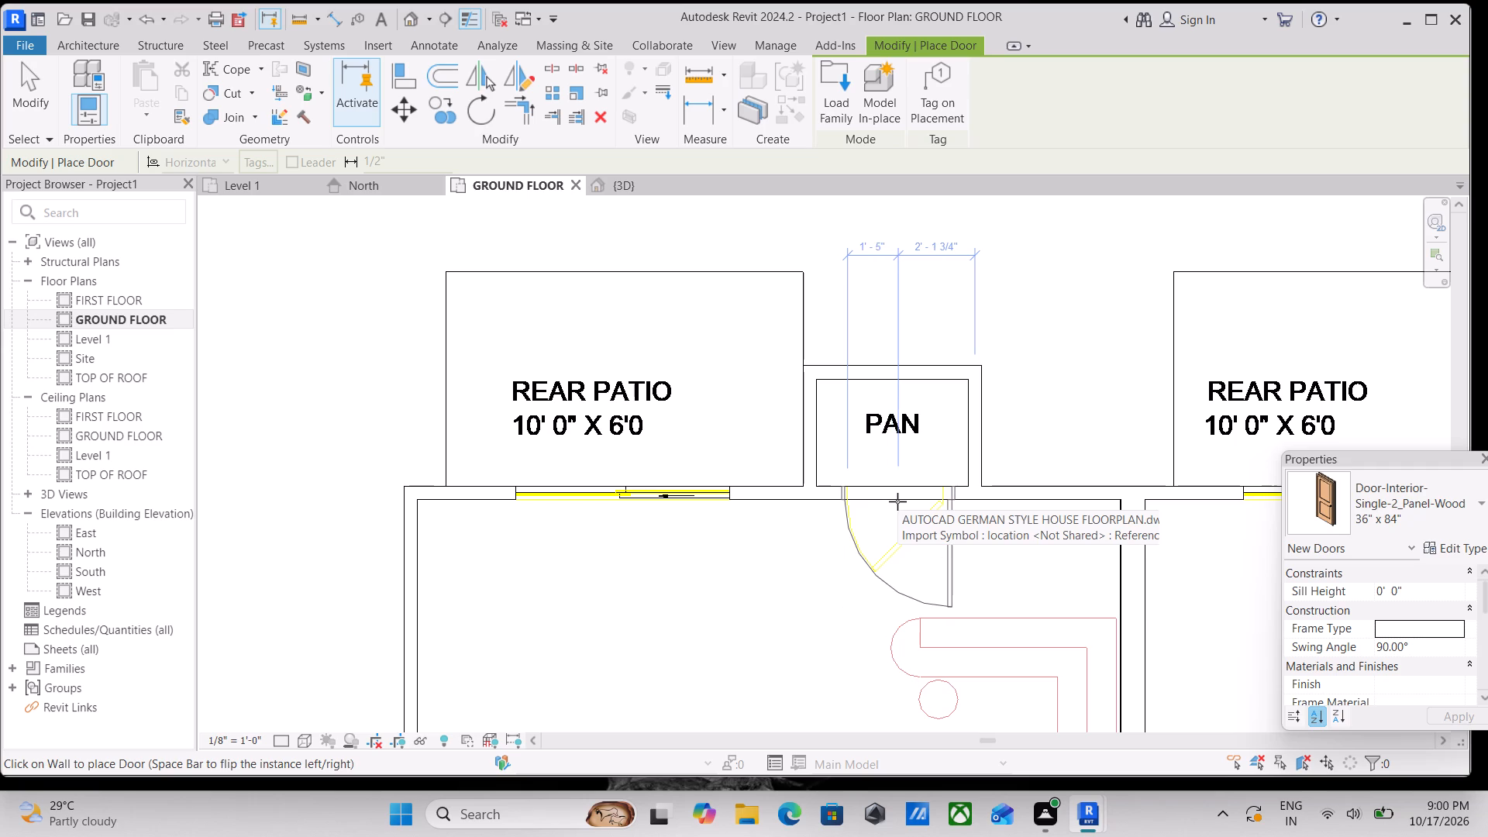
pyautogui.click(897, 501)
pyautogui.moveTo(897, 501); pyautogui.dragTo(646, 474, button='middle')
pyautogui.scroll(-1, 938, 511)
pyautogui.moveTo(930, 509); pyautogui.dragTo(643, 504, button='middle')
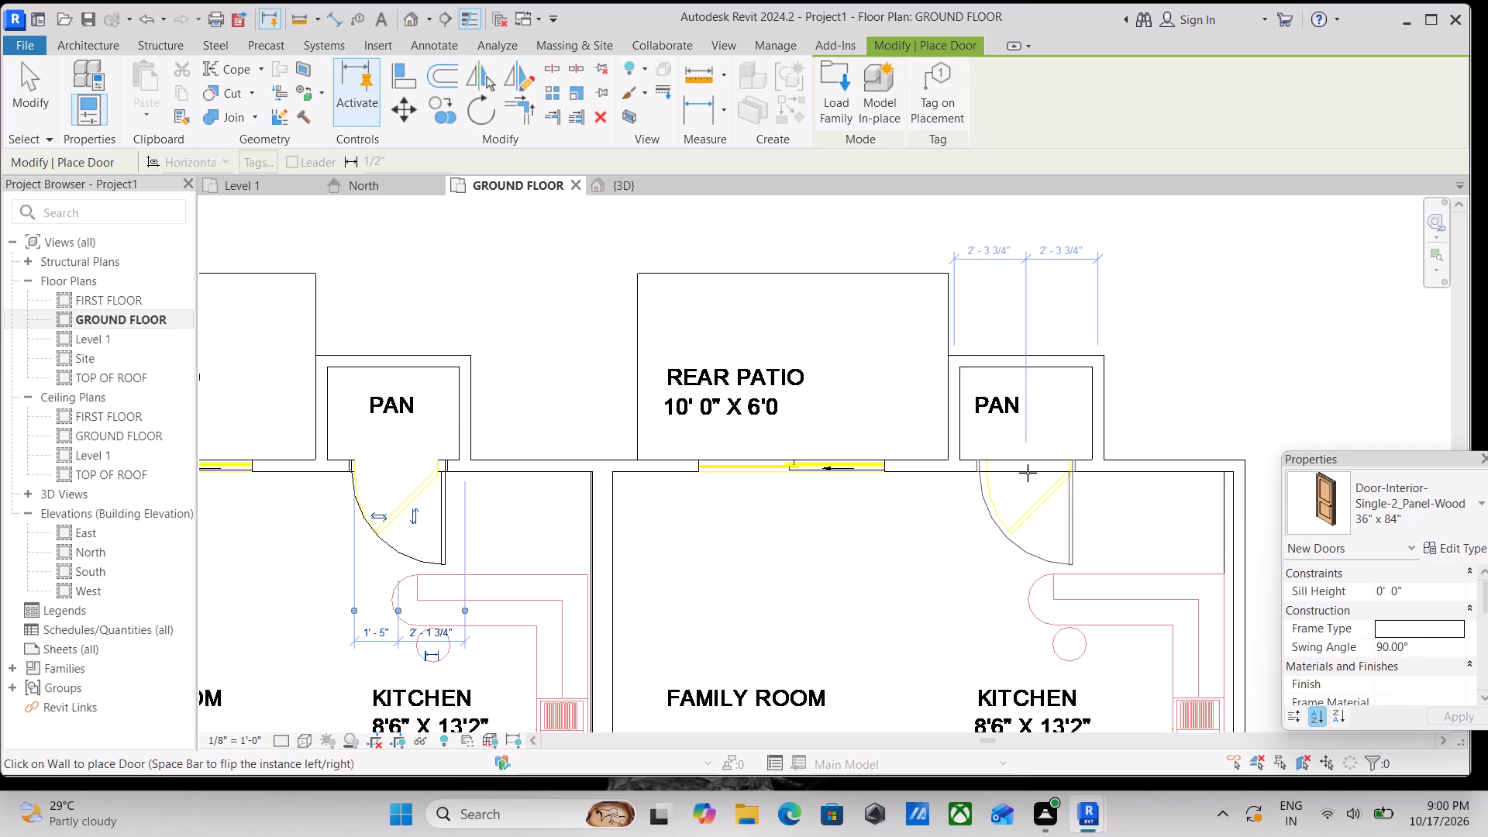
pyautogui.click(1028, 473)
# Review the loaded door types and sizes for one that suits the laundry, cloths closet and garage door openings.
pyautogui.scroll(-4, 1028, 473)
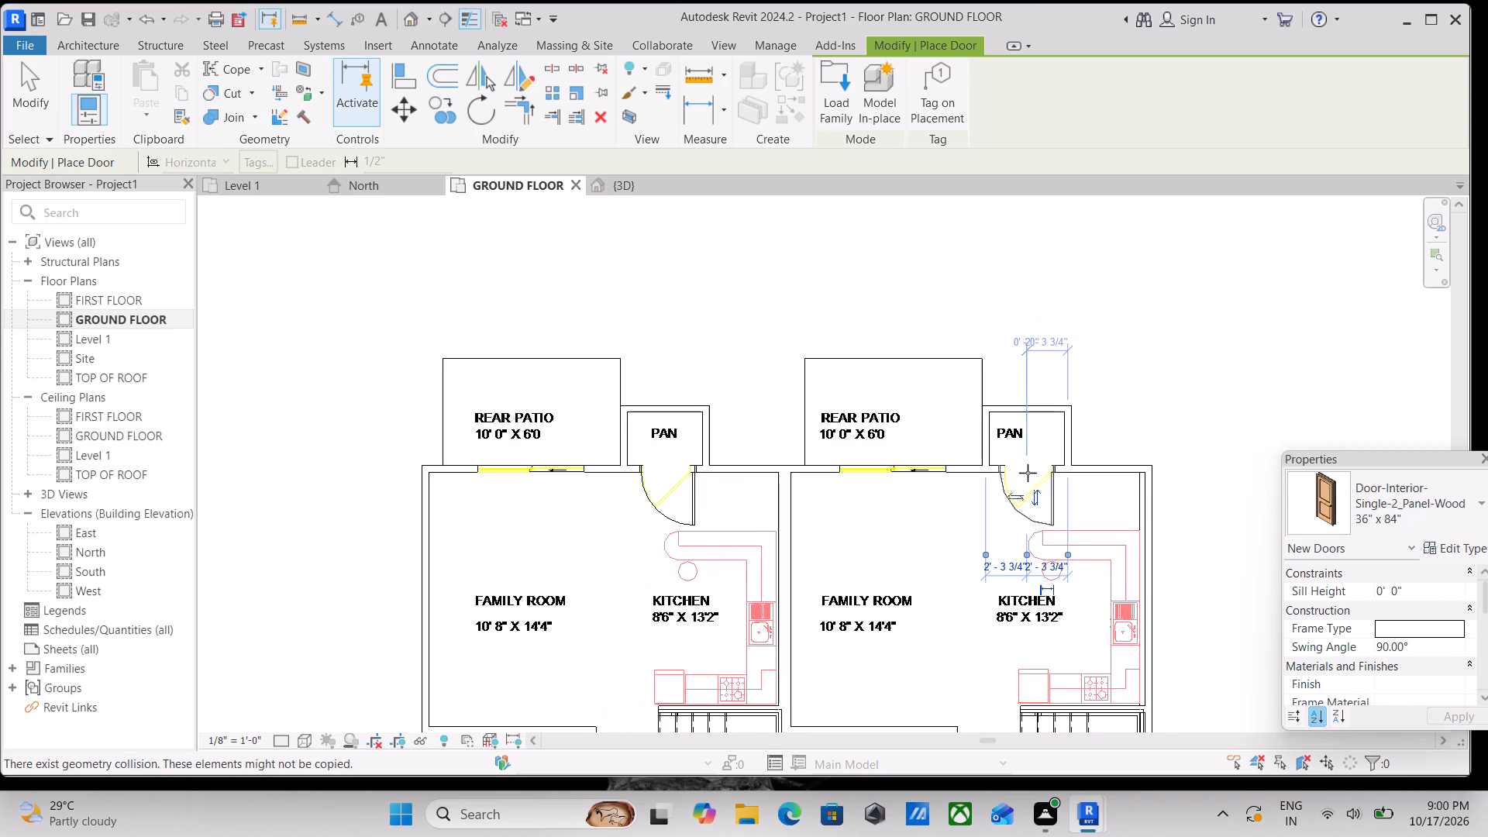
pyautogui.moveTo(1028, 473); pyautogui.dragTo(994, 307, button='middle')
pyautogui.scroll(-1, 485, 525)
pyautogui.moveTo(487, 497); pyautogui.dragTo(642, 343, button='middle')
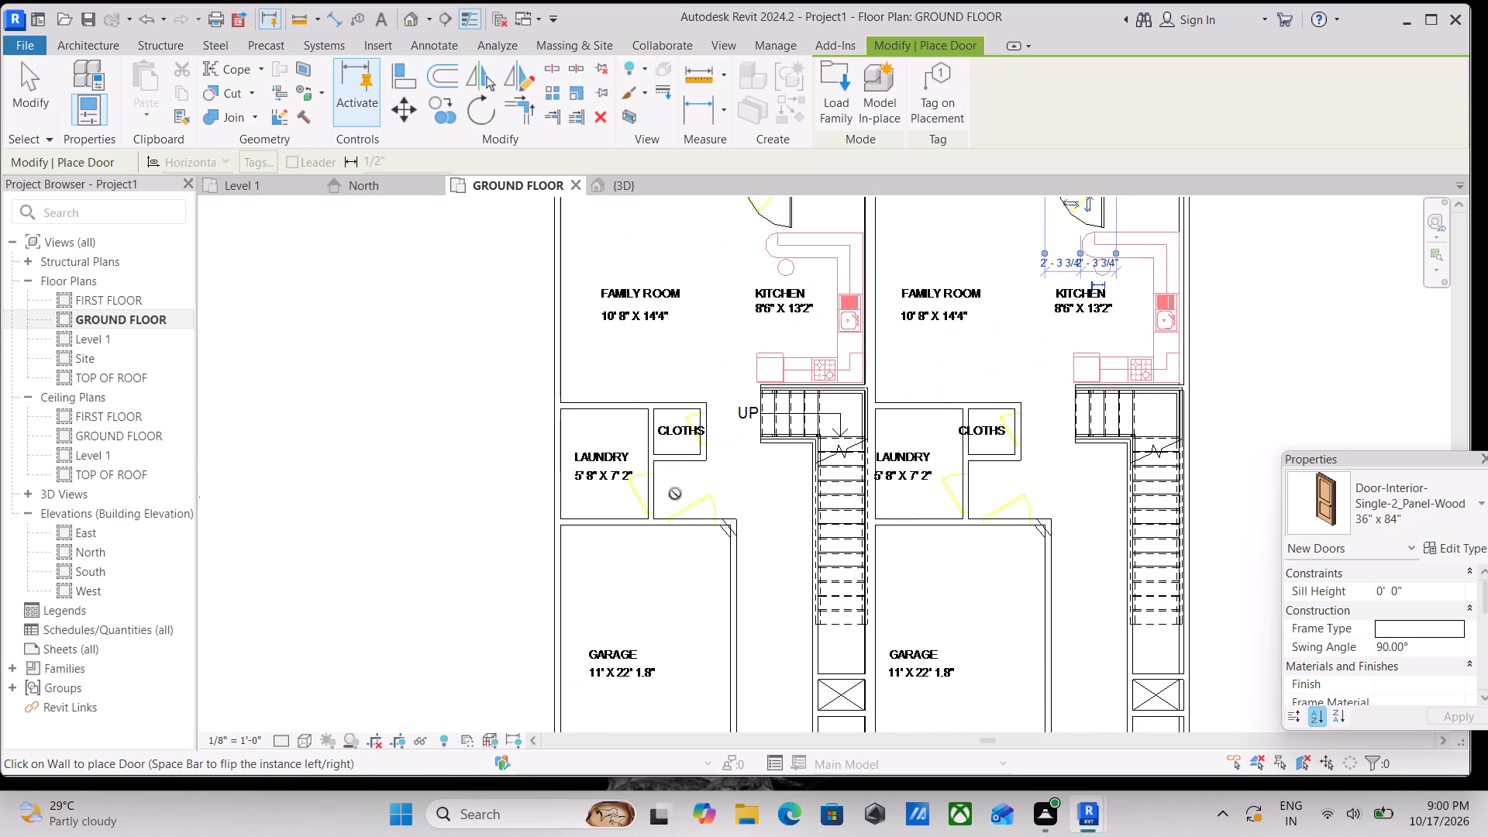
pyautogui.scroll(4, 587, 537)
pyautogui.scroll(3, 713, 498)
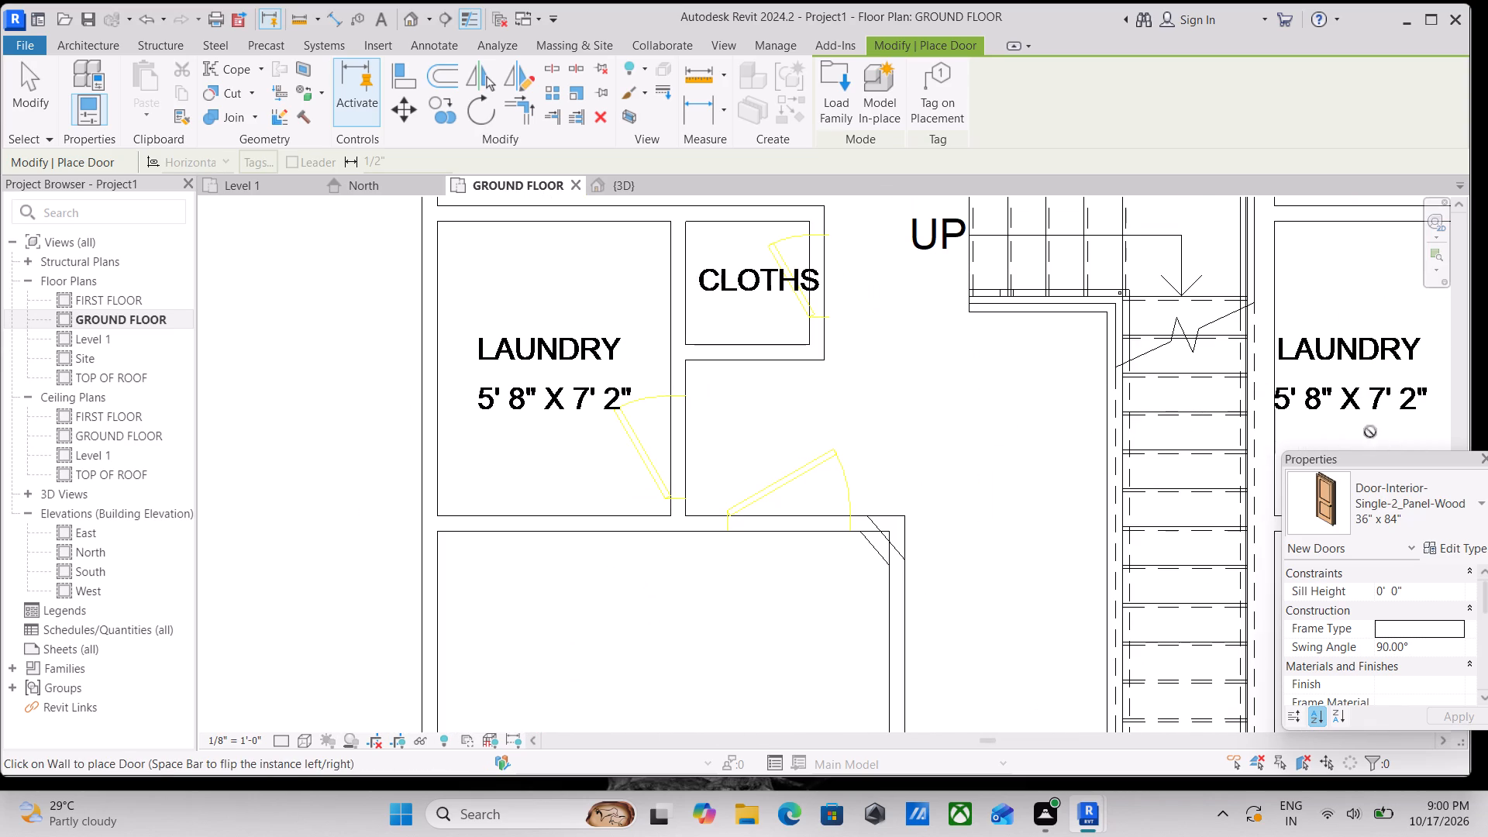
pyautogui.click(1470, 520)
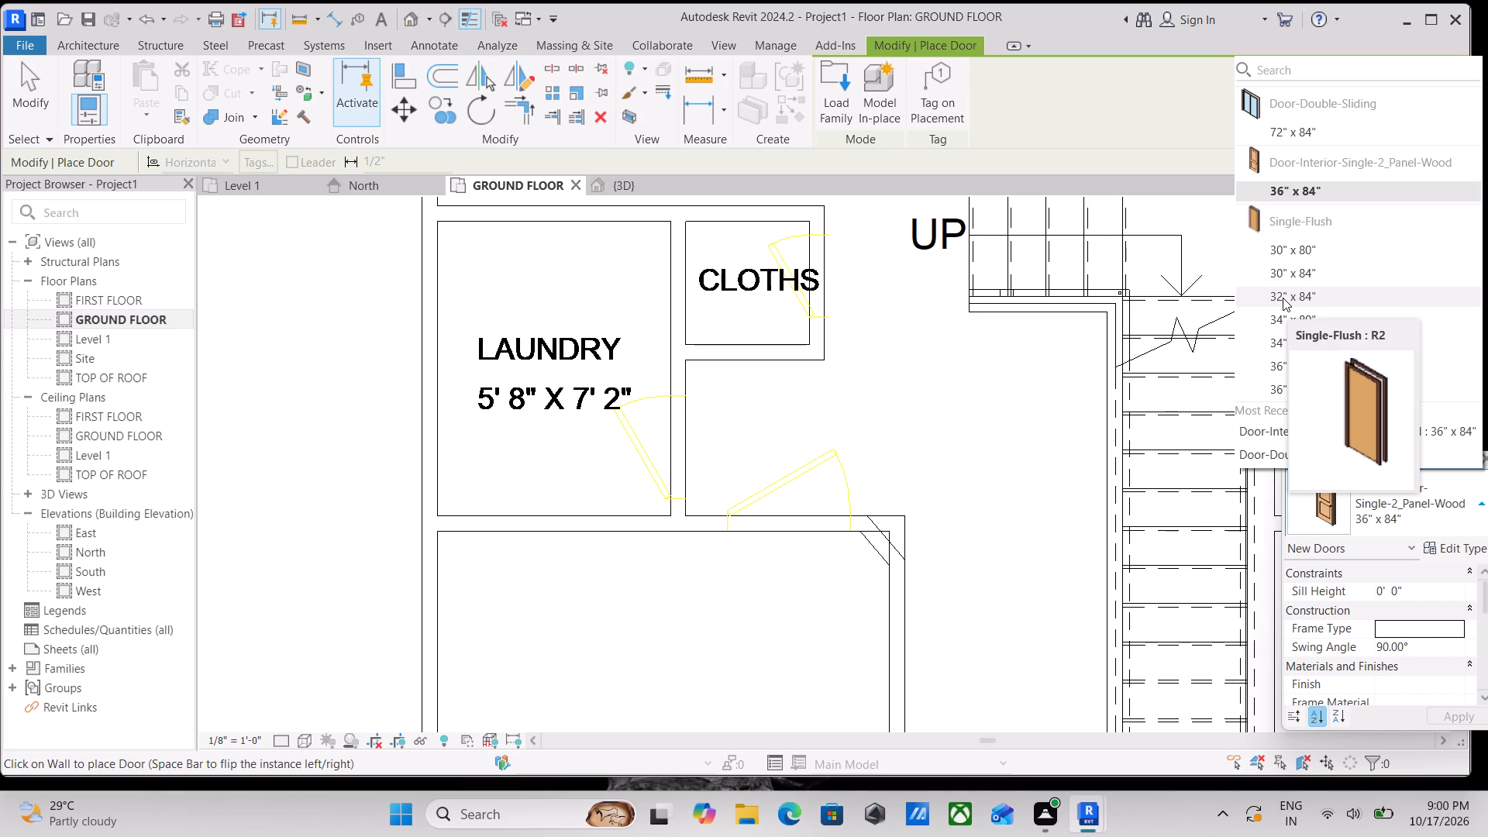
pyautogui.scroll(-1, 1349, 343)
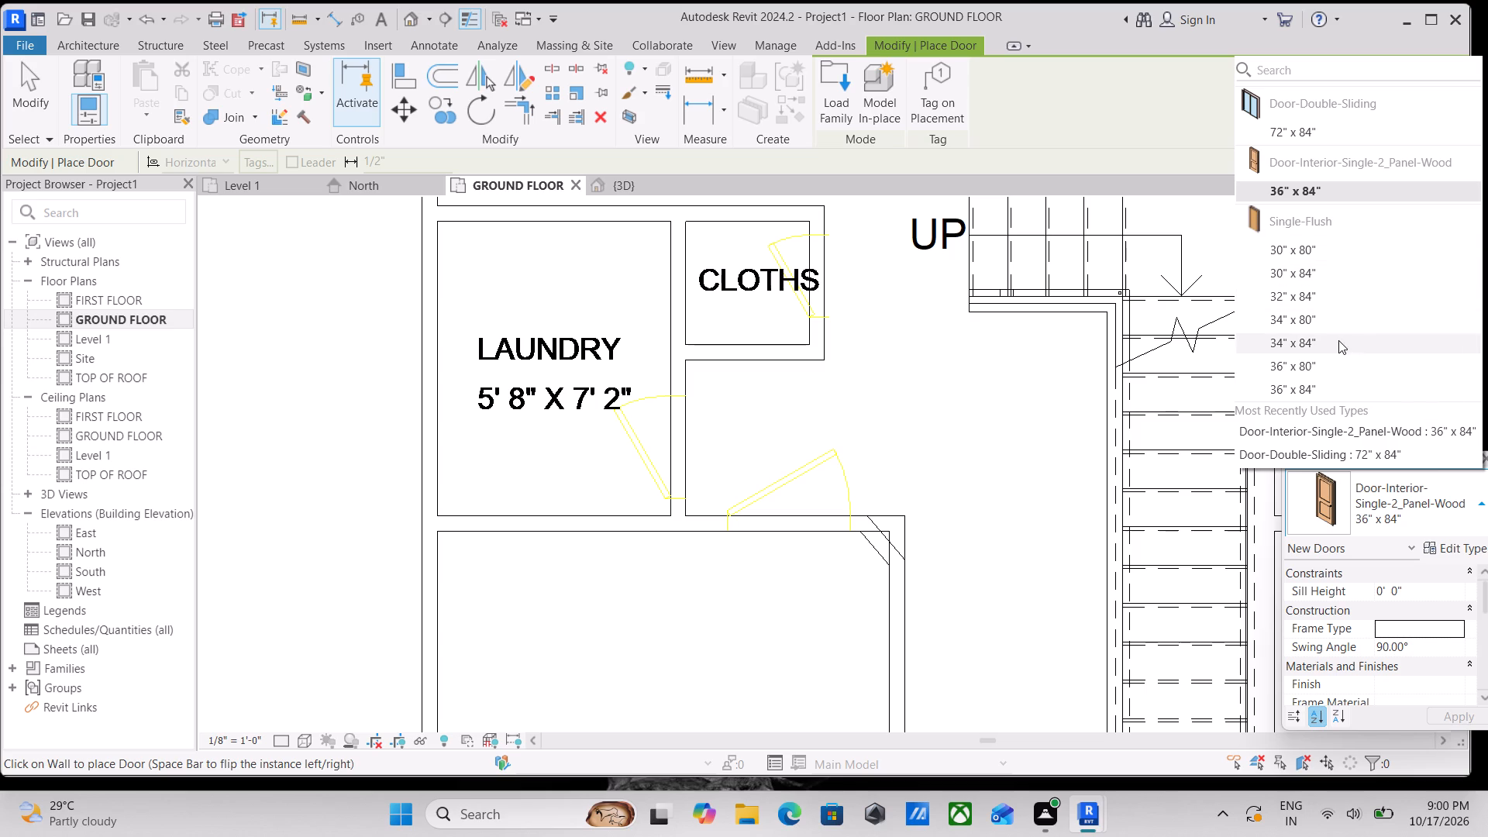
pyautogui.scroll(-1, 1338, 340)
pyautogui.scroll(3, 1310, 359)
pyautogui.scroll(2, 1289, 235)
pyautogui.click(1455, 519)
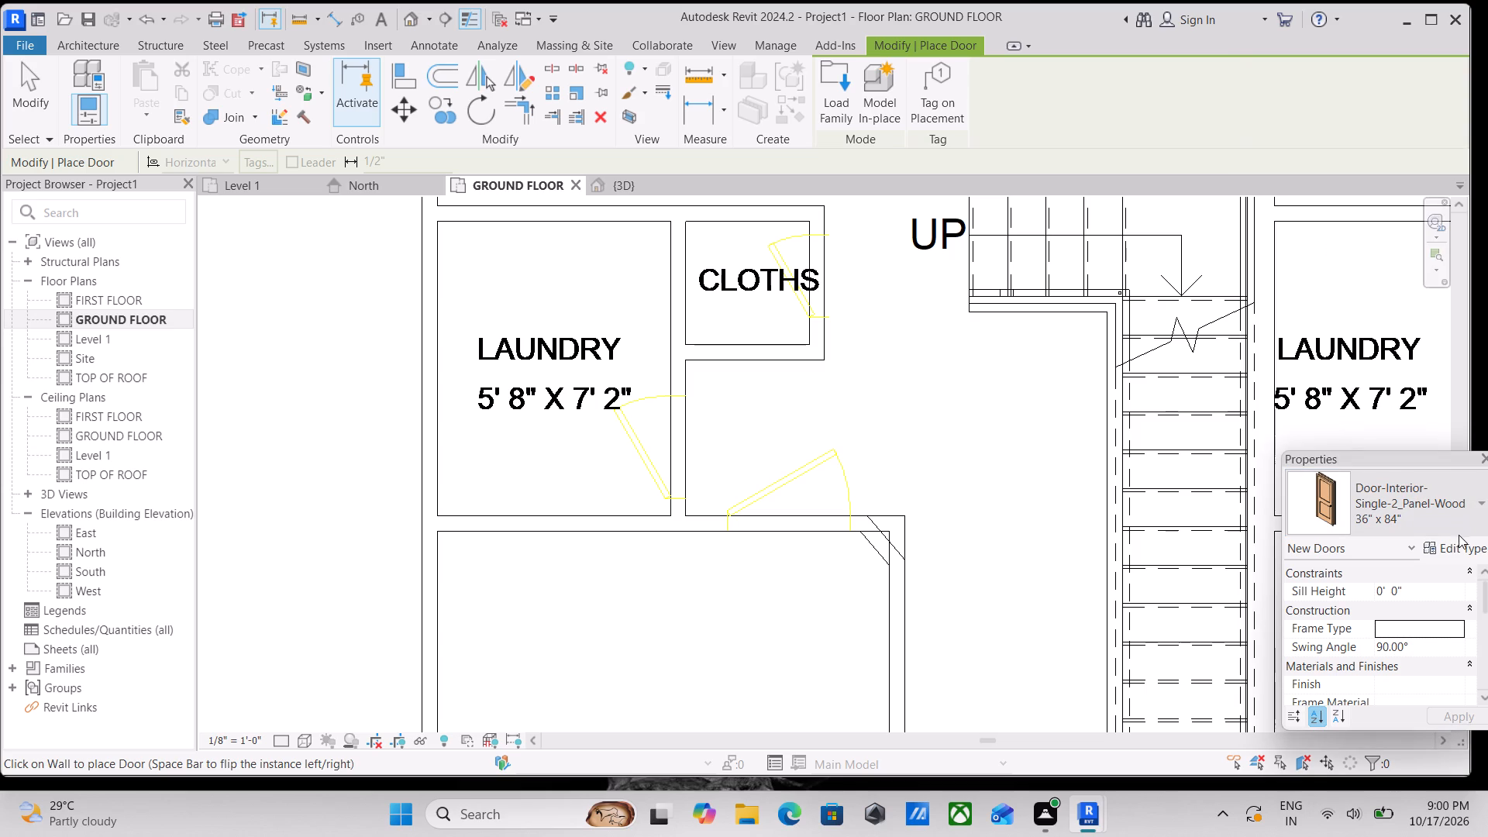
pyautogui.click(1478, 505)
pyautogui.scroll(-1, 1294, 350)
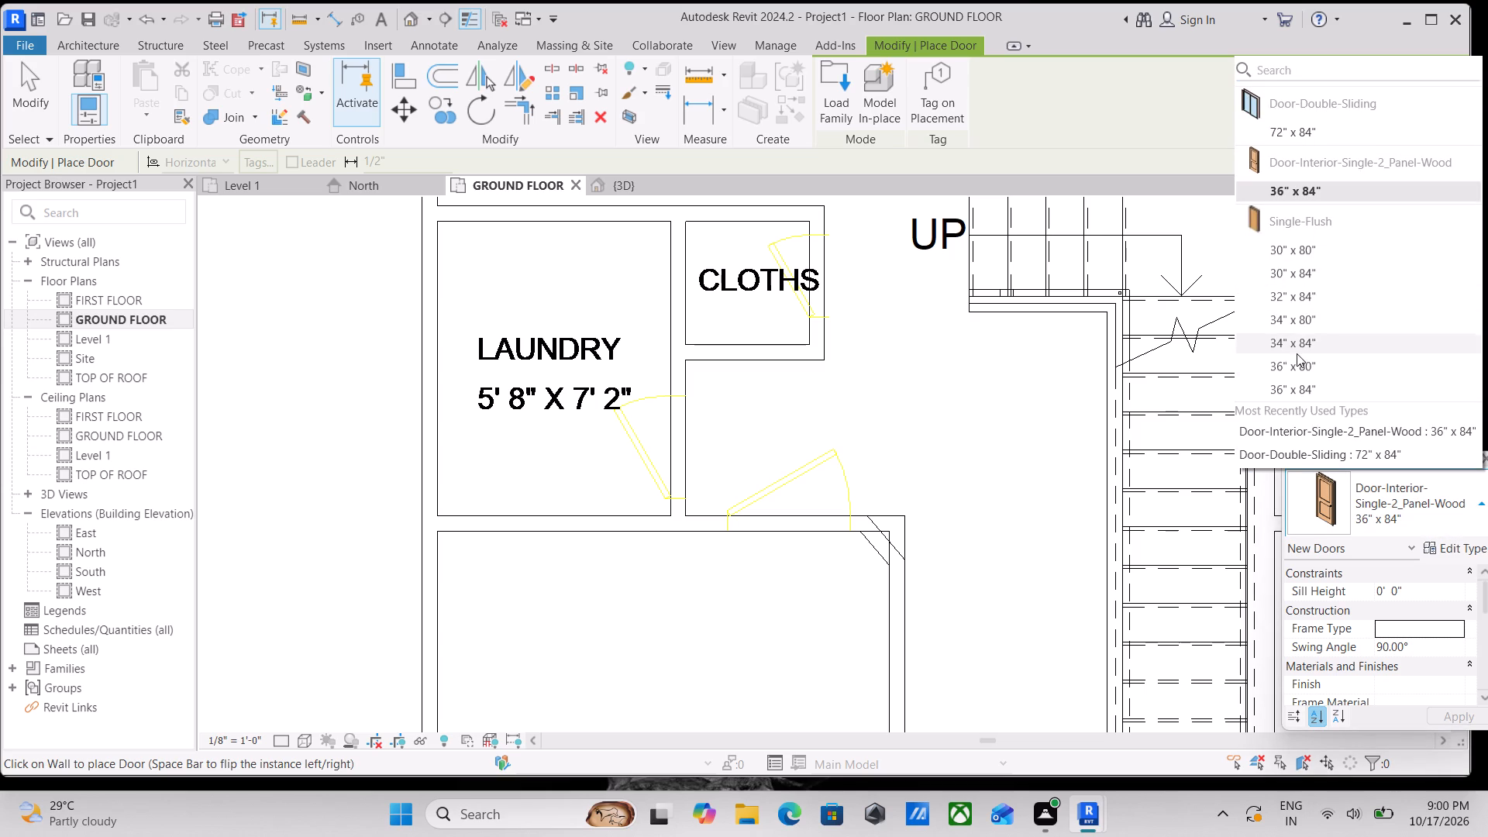
pyautogui.scroll(-1, 1297, 353)
pyautogui.scroll(-3, 1362, 348)
pyautogui.scroll(3, 1299, 366)
pyautogui.scroll(1, 1311, 160)
pyautogui.press('Escape')
# Compare the previews of the garage, double interior and single interior door families in the Residential door library.
pyautogui.scroll(-4, 949, 374)
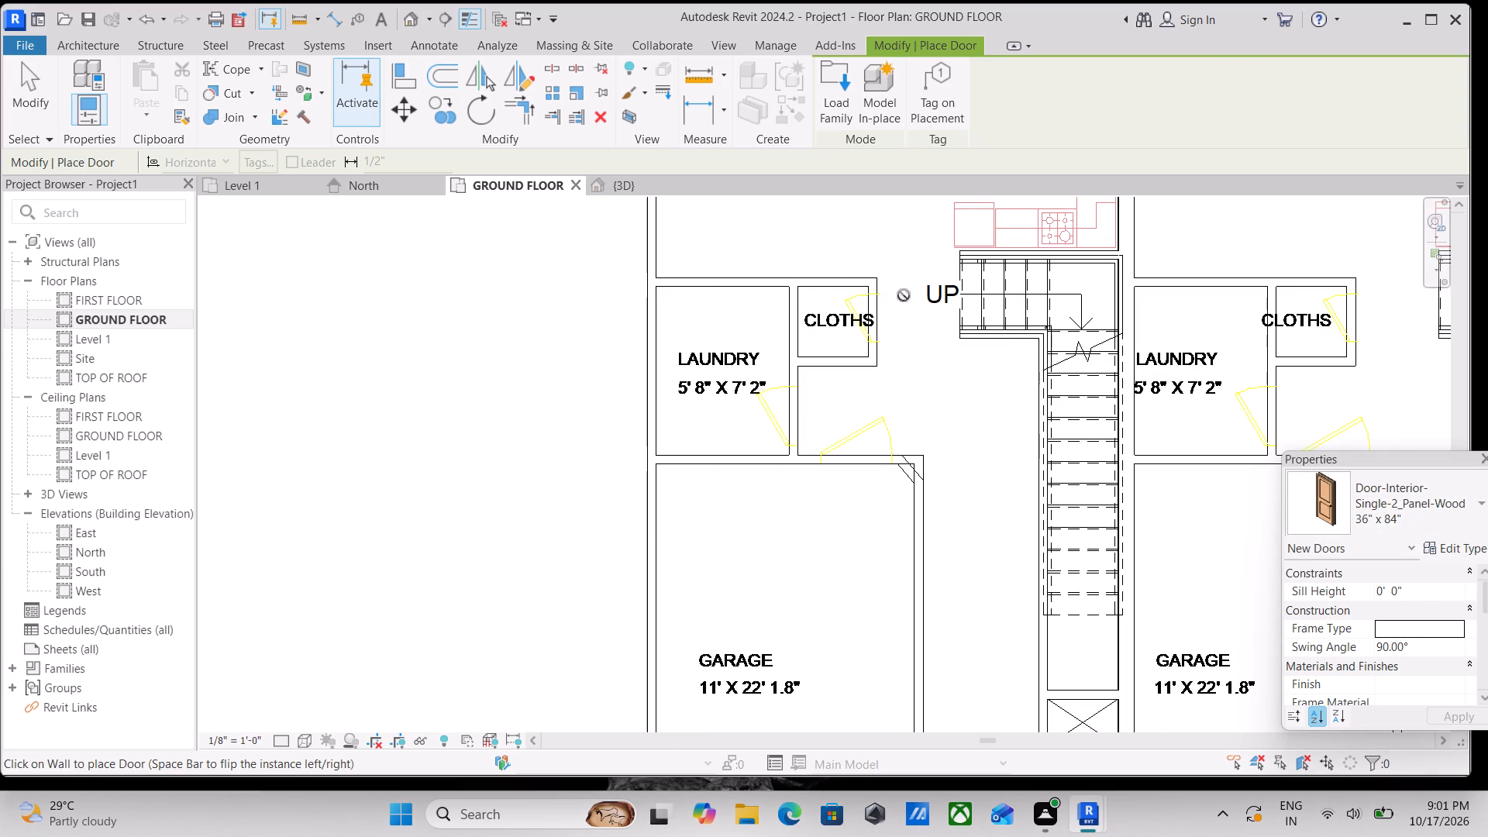
pyautogui.click(825, 77)
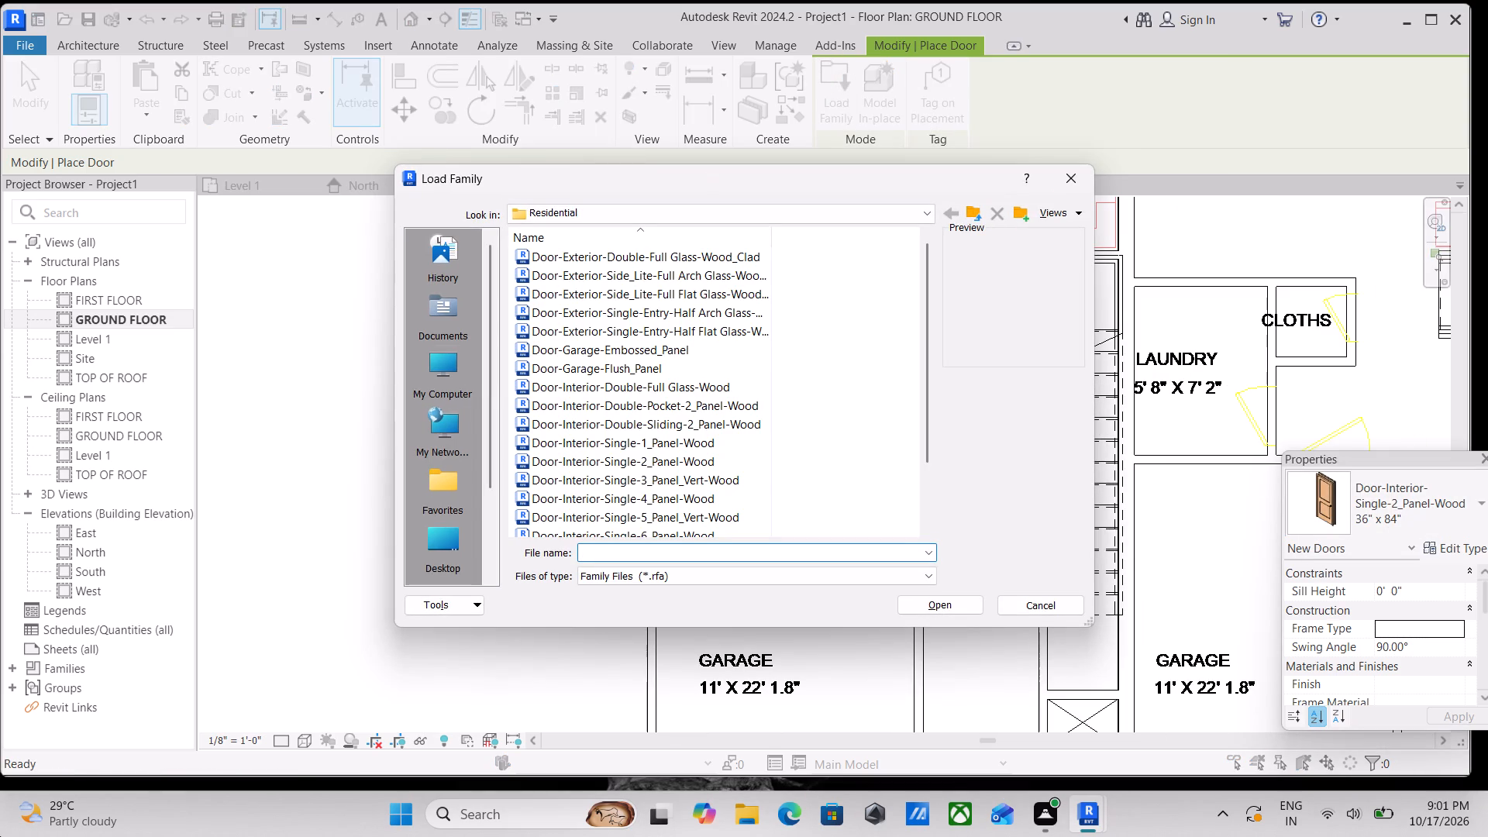
pyautogui.scroll(-1, 36, 835)
pyautogui.scroll(-3, 40, 697)
pyautogui.scroll(-2, 635, 484)
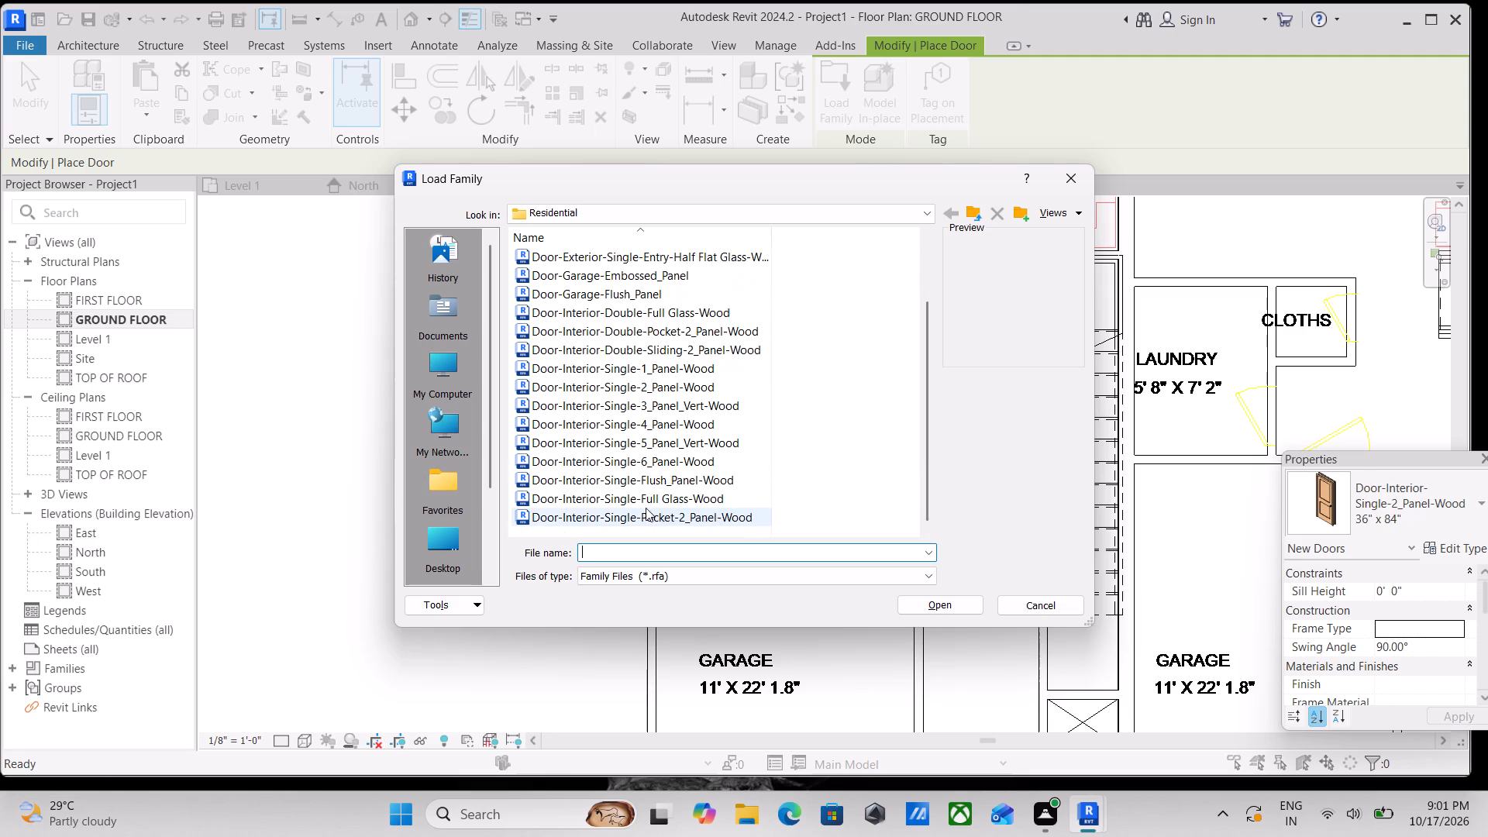
pyautogui.scroll(-1, 591, 511)
pyautogui.scroll(6, 581, 483)
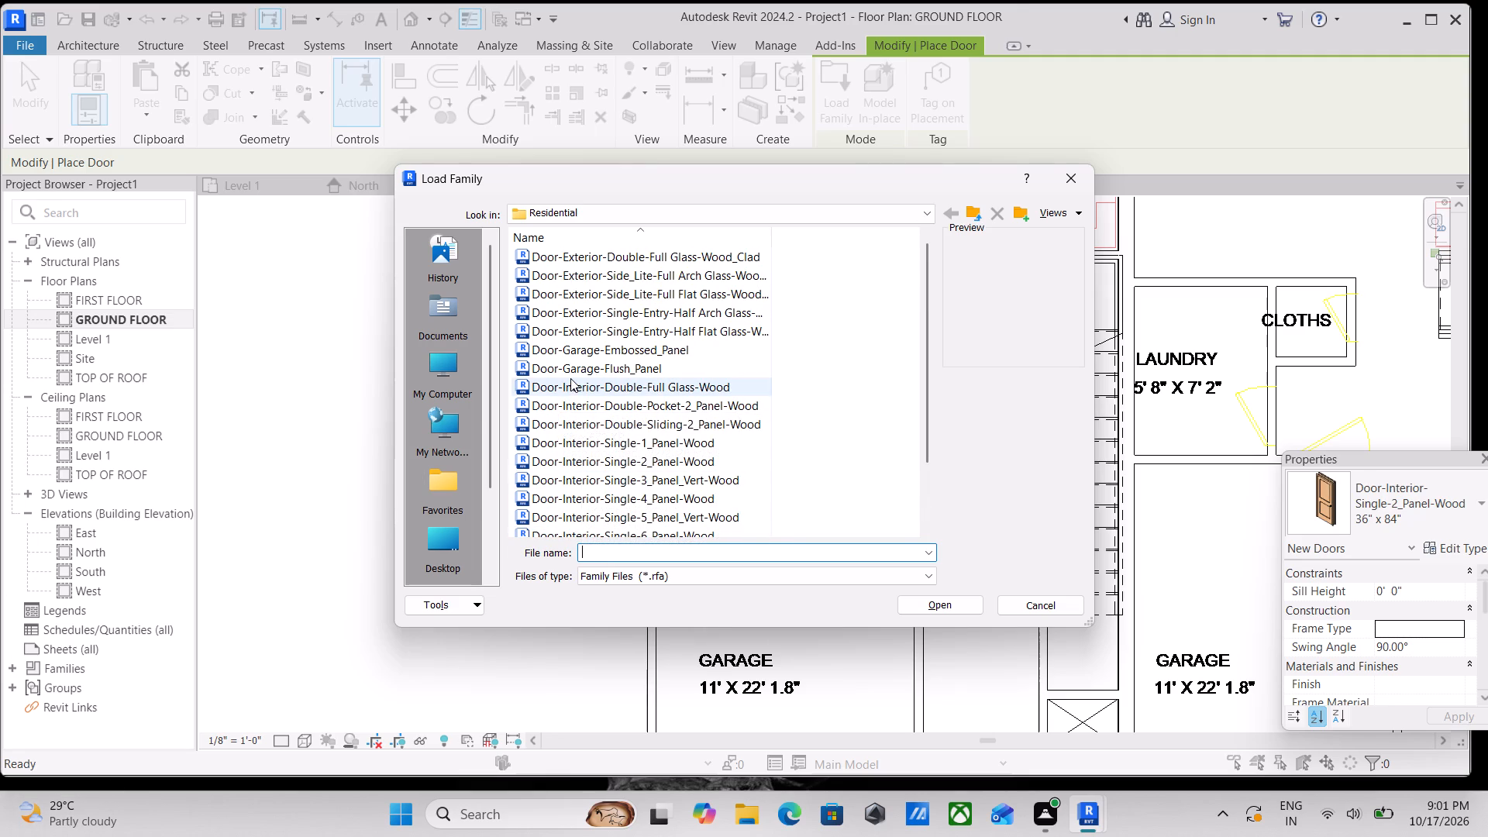
pyautogui.click(570, 374)
pyautogui.click(571, 353)
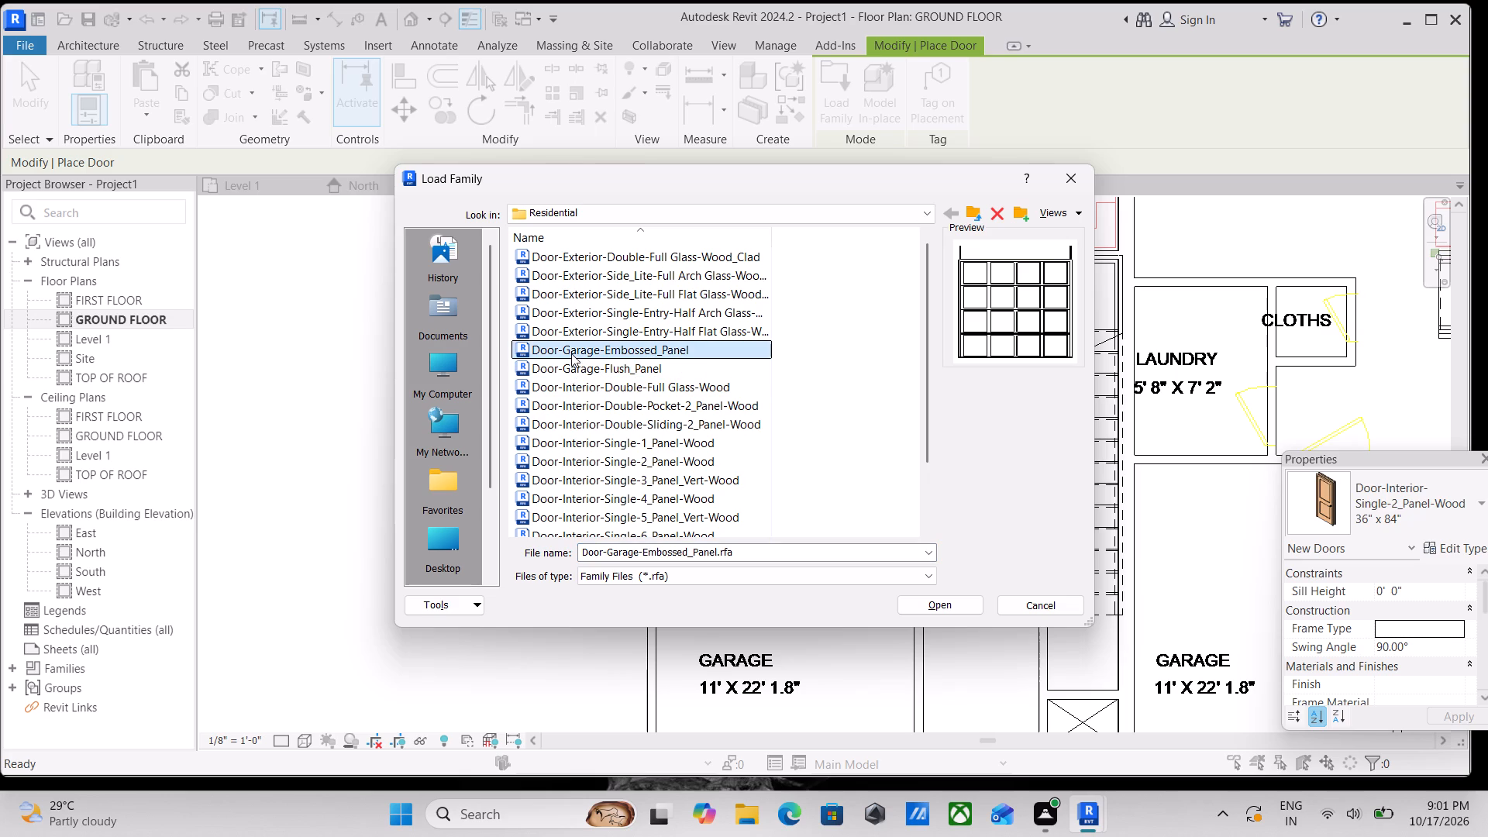
pyautogui.scroll(4, 577, 361)
pyautogui.scroll(-6, 549, 460)
pyautogui.click(577, 452)
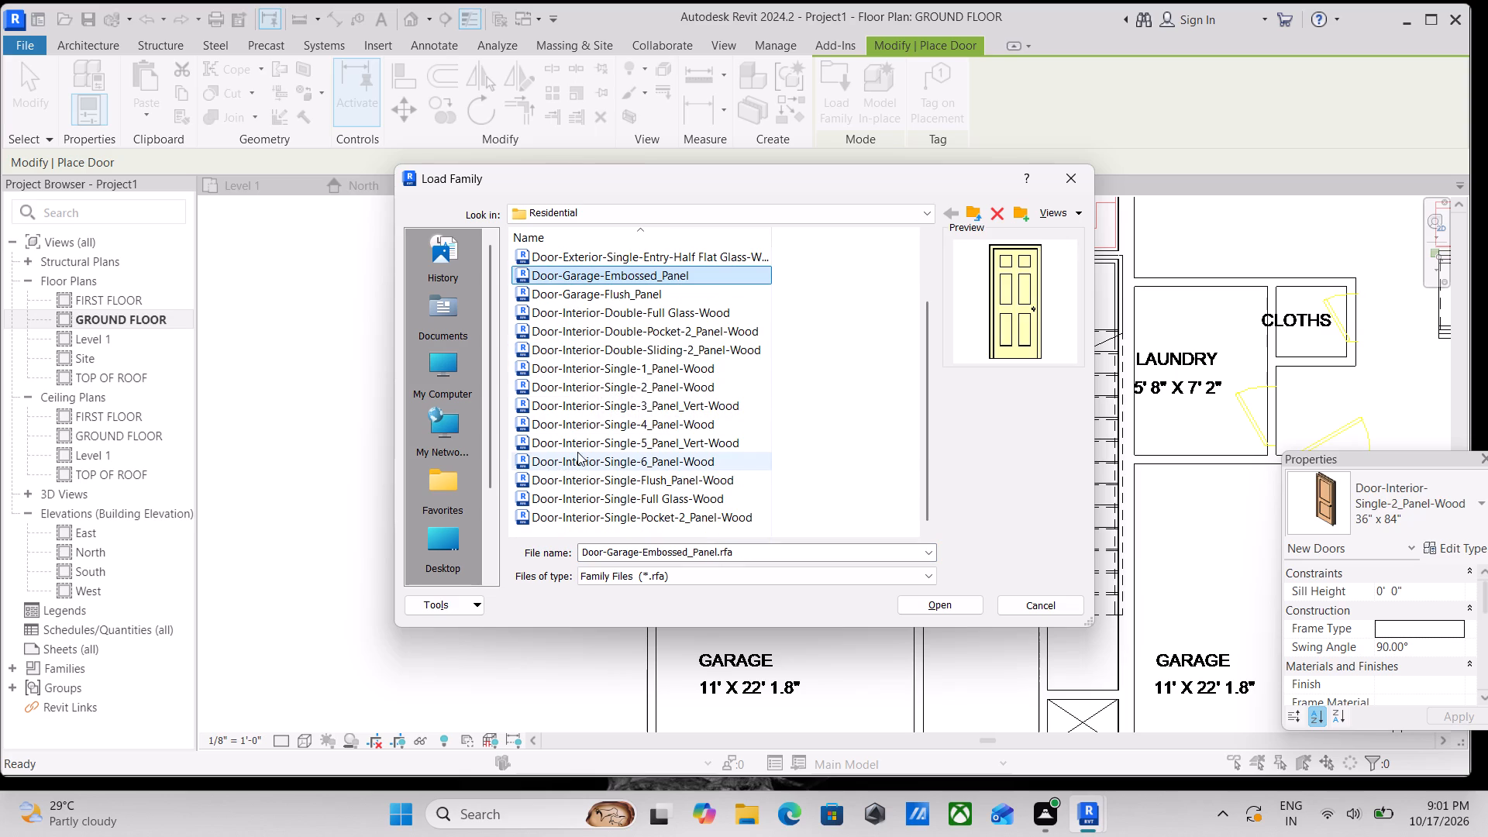
pyautogui.click(578, 413)
pyautogui.scroll(1, 580, 415)
pyautogui.click(583, 423)
pyautogui.scroll(2, 583, 423)
pyautogui.click(590, 372)
pyautogui.click(597, 391)
pyautogui.click(602, 412)
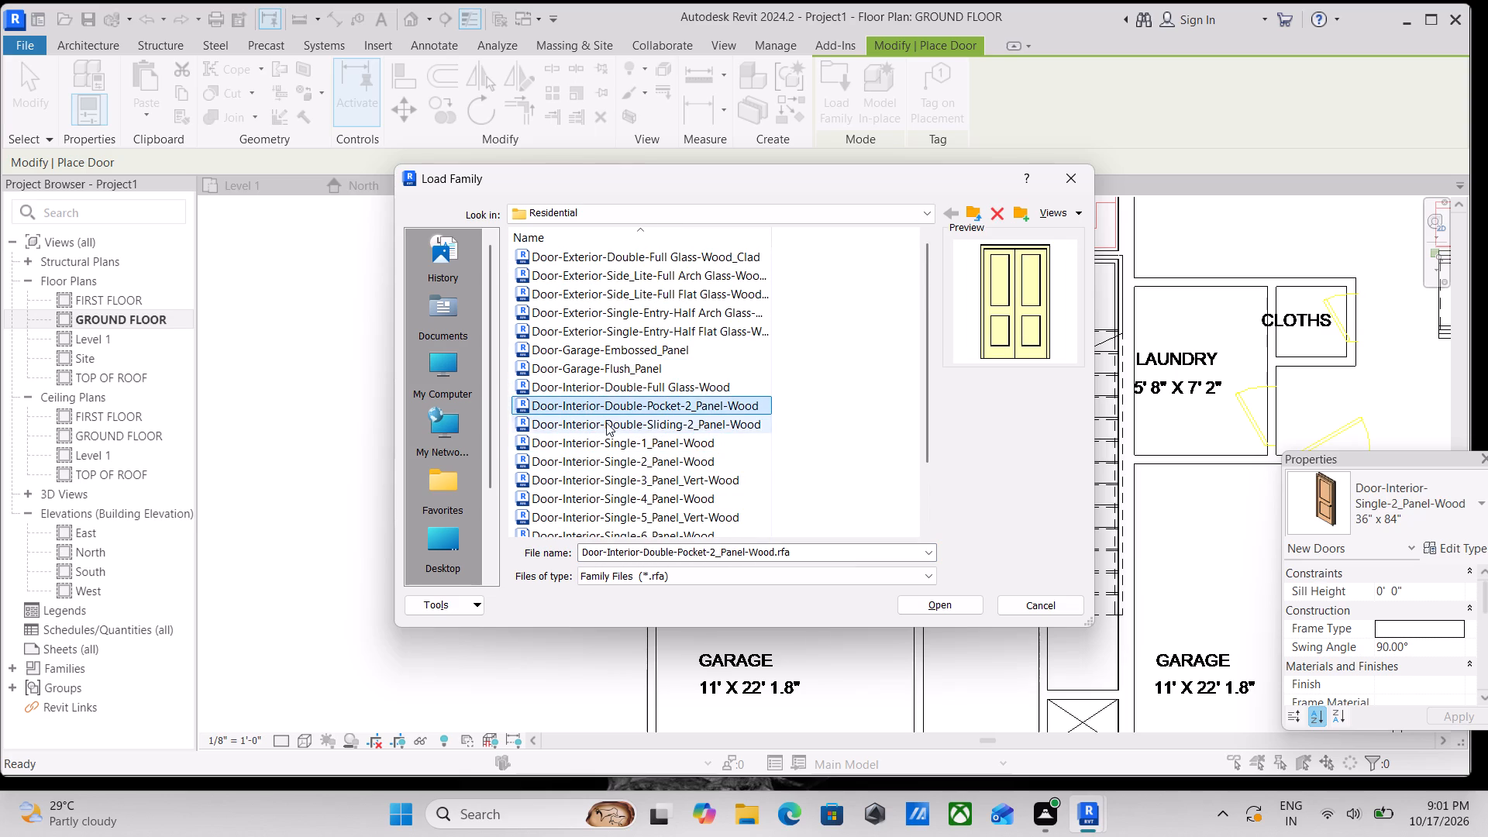
pyautogui.scroll(-2, 615, 456)
pyautogui.click(605, 453)
pyautogui.click(653, 498)
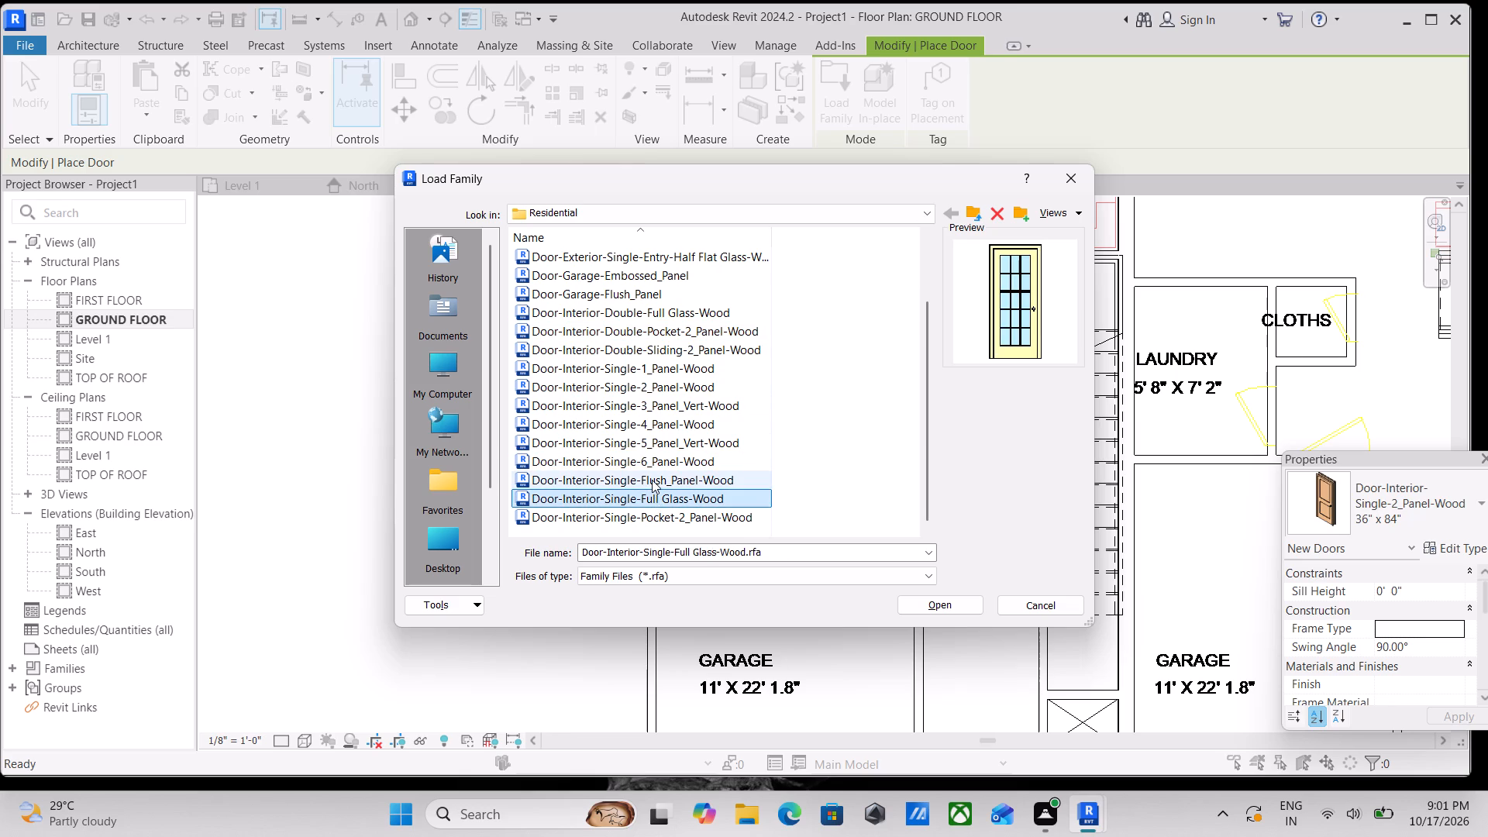
# Open the Door-Interior-Single-Flush_Panel-Wood family from the Residential door library for loading.
pyautogui.click(652, 480)
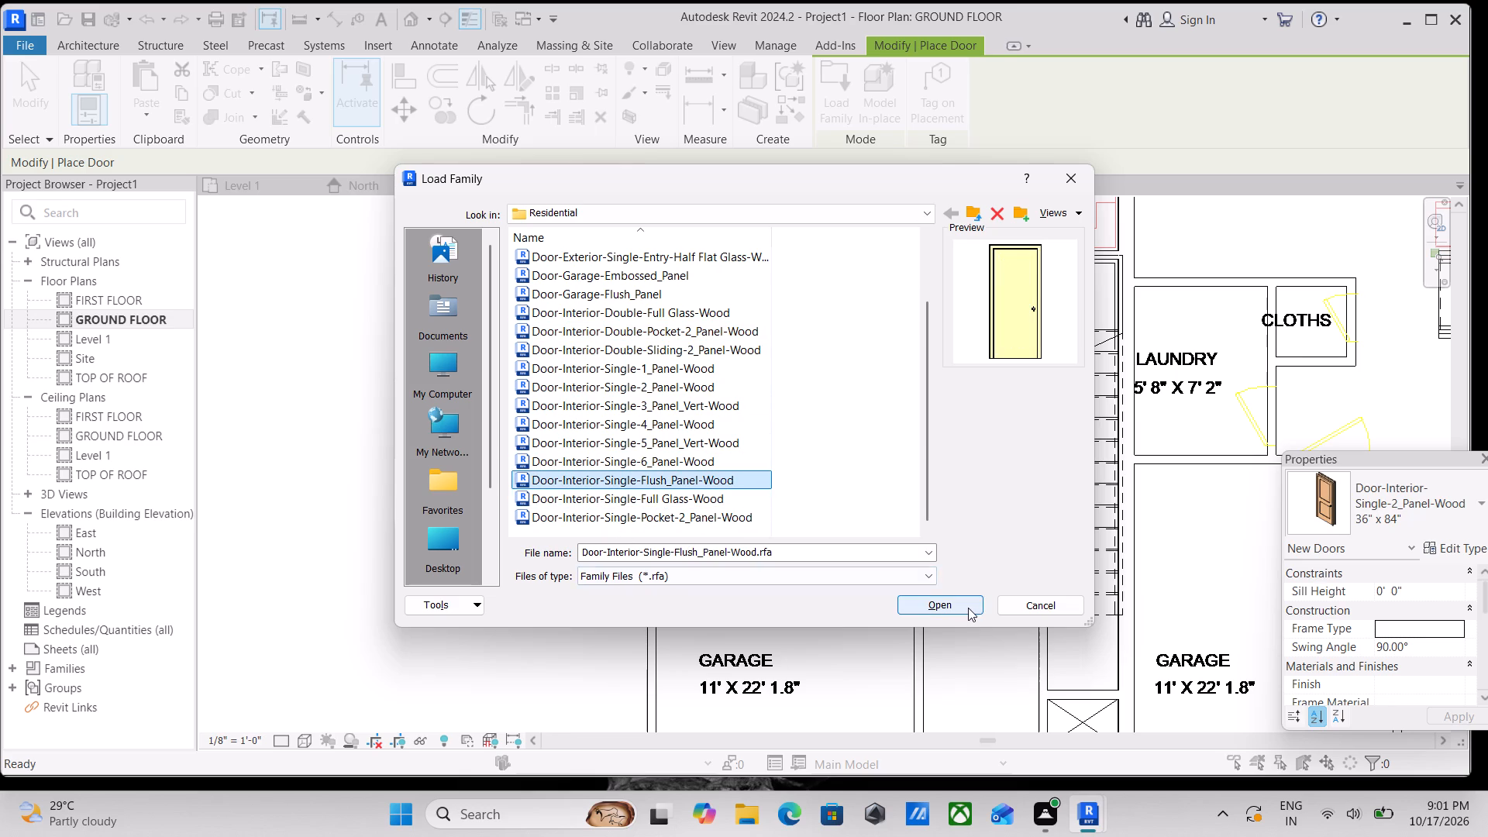
pyautogui.click(968, 608)
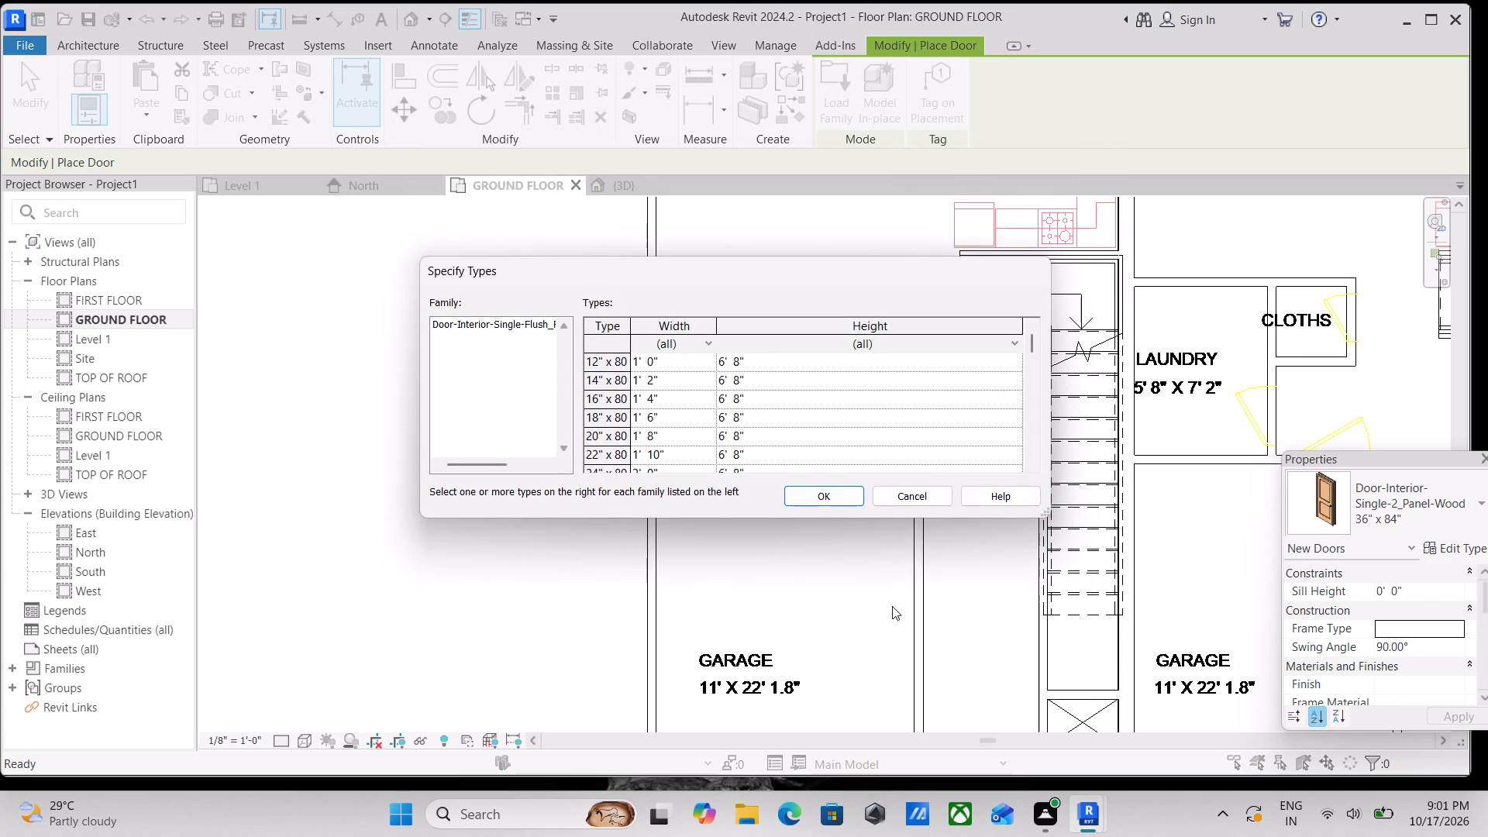
# Load the 24" x 84" type of the Door-Interior-Single-Flush_Panel-Wood family into the project.
pyautogui.scroll(-2, 663, 460)
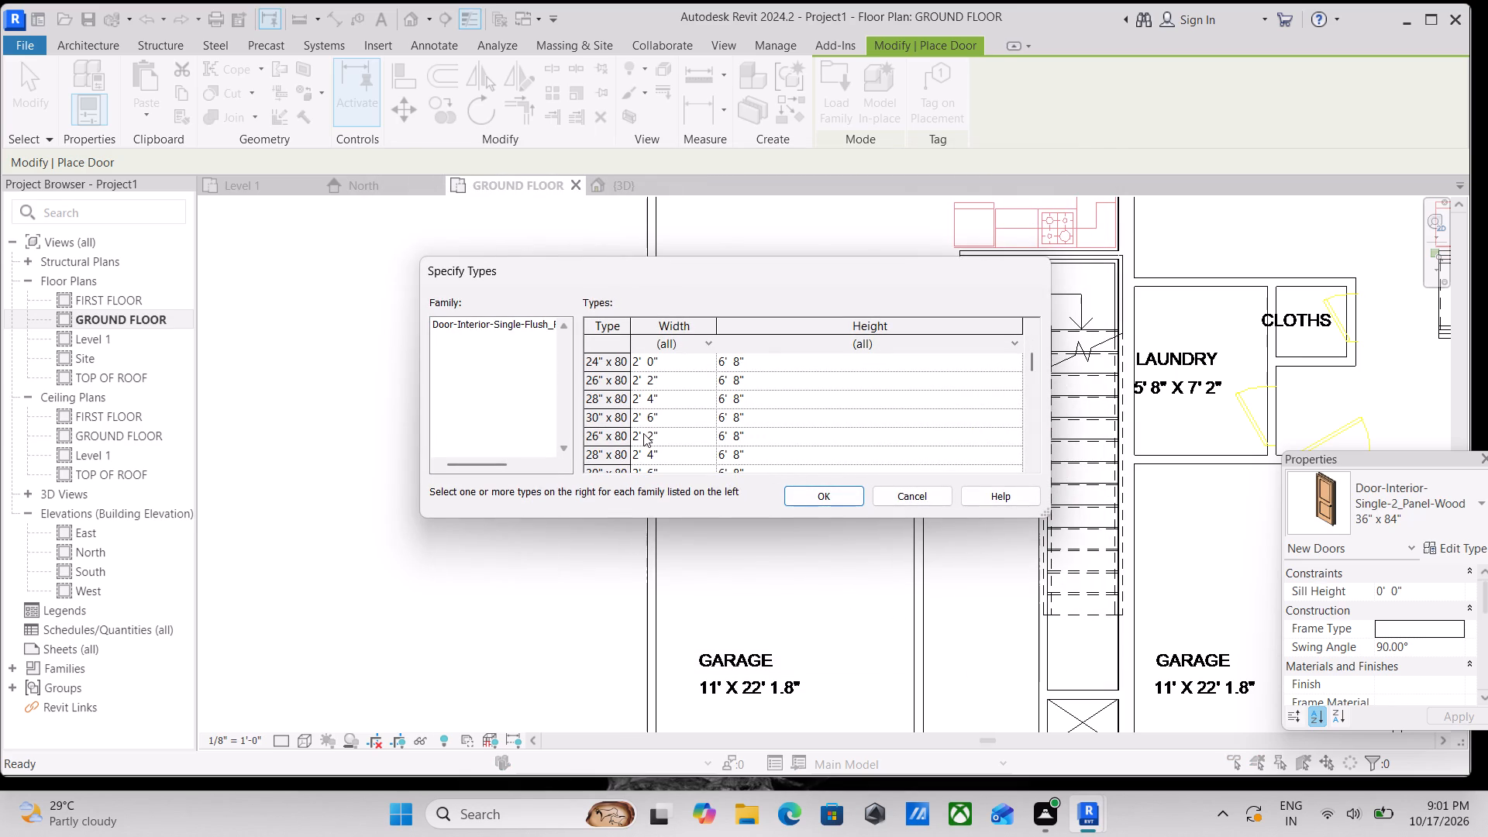
pyautogui.scroll(2, 636, 414)
pyautogui.scroll(-1, 645, 421)
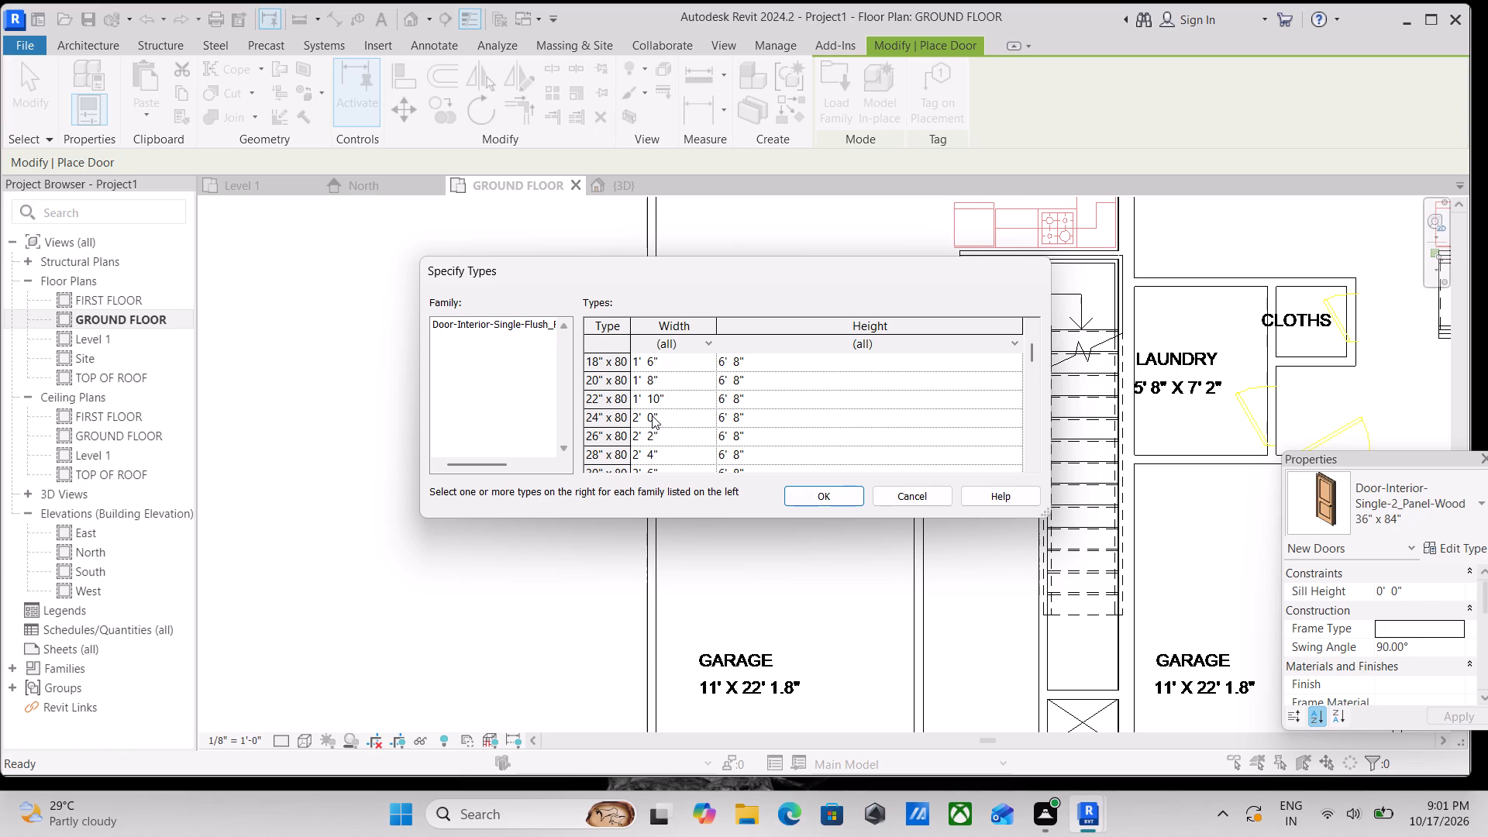
pyautogui.scroll(-2, 652, 415)
pyautogui.scroll(3, 657, 418)
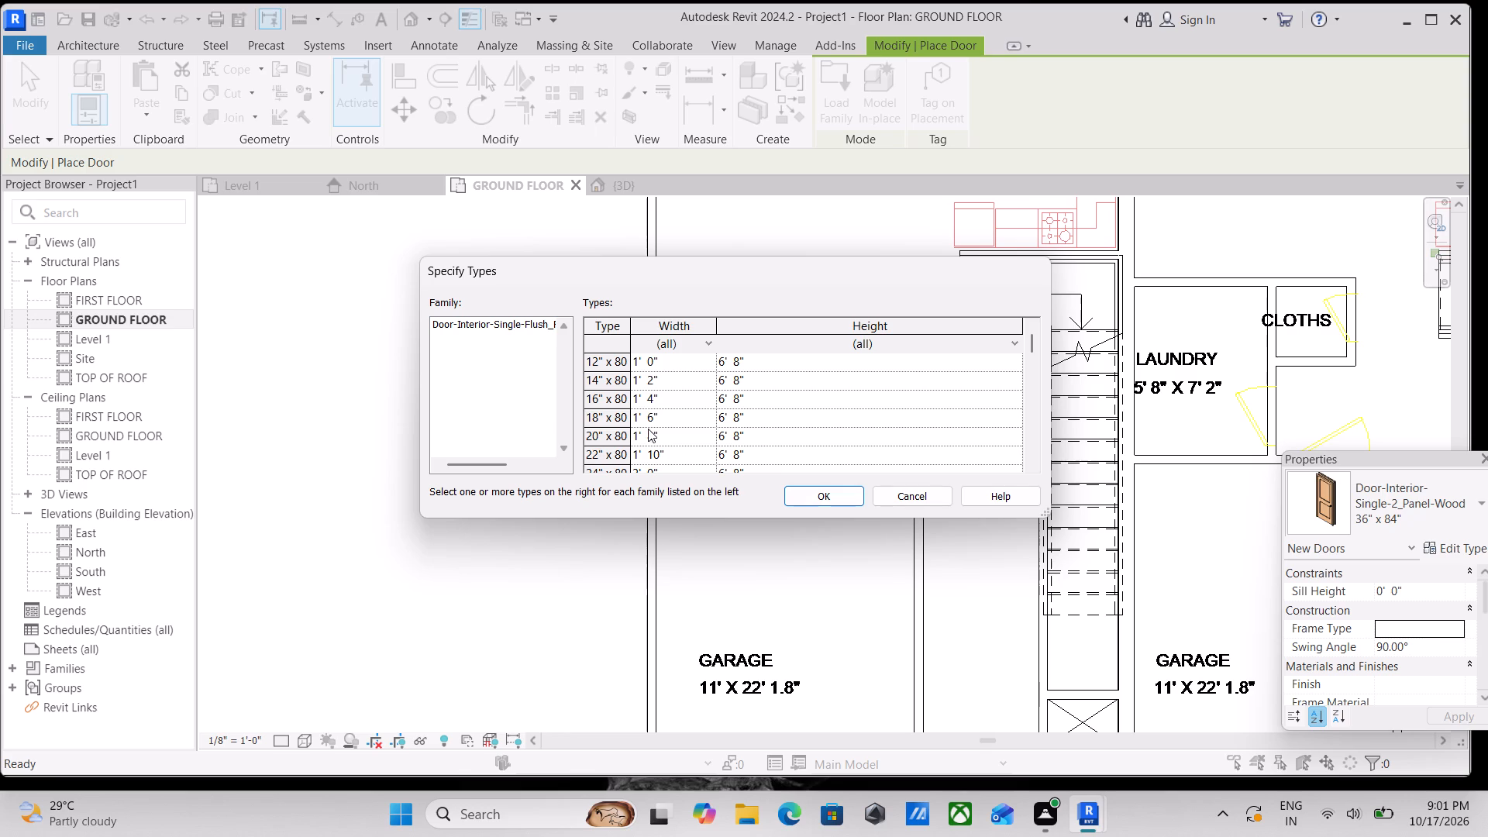
pyautogui.scroll(-2, 660, 410)
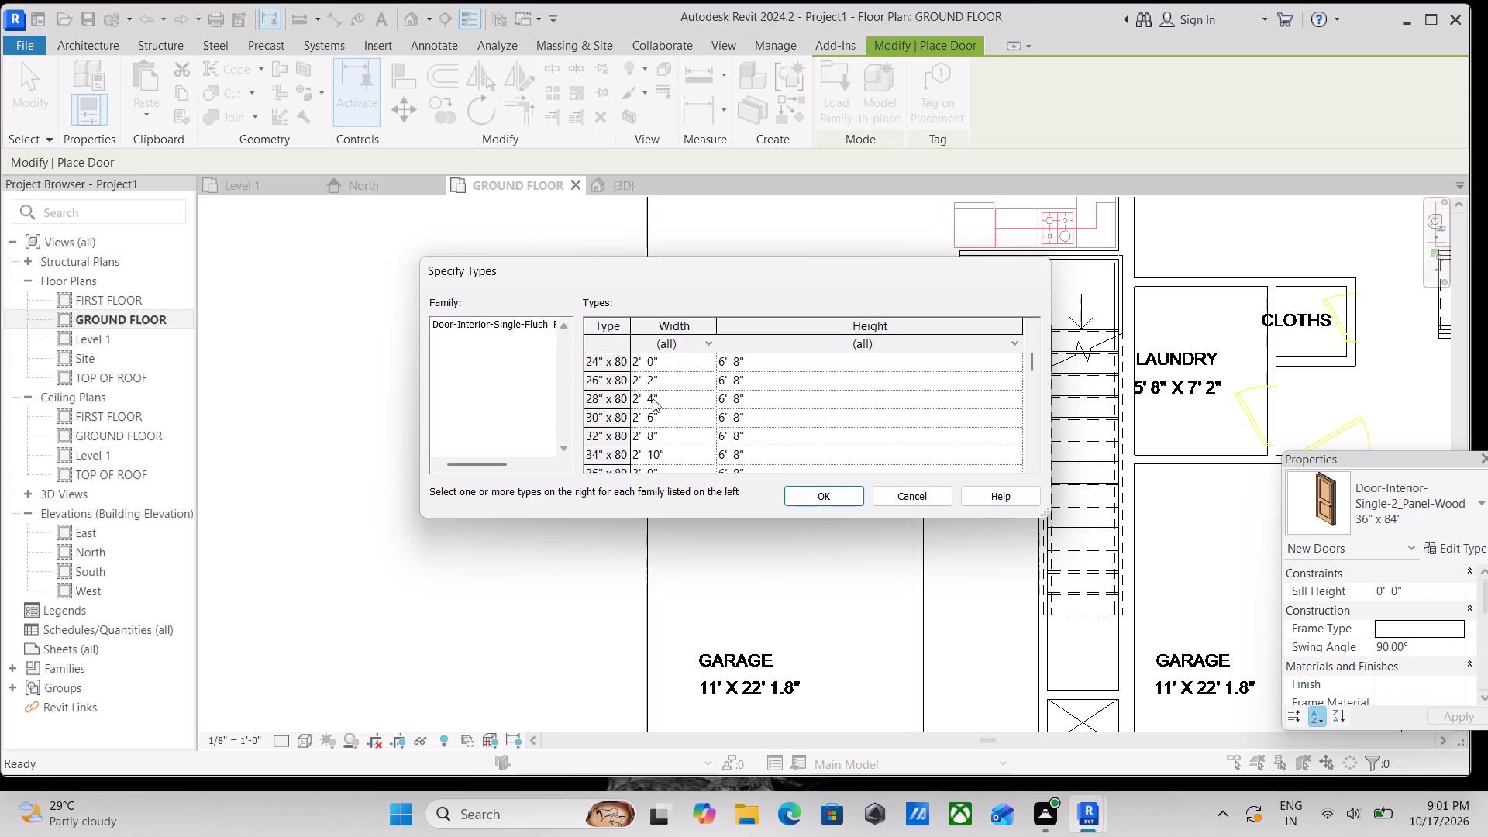
pyautogui.scroll(1, 651, 394)
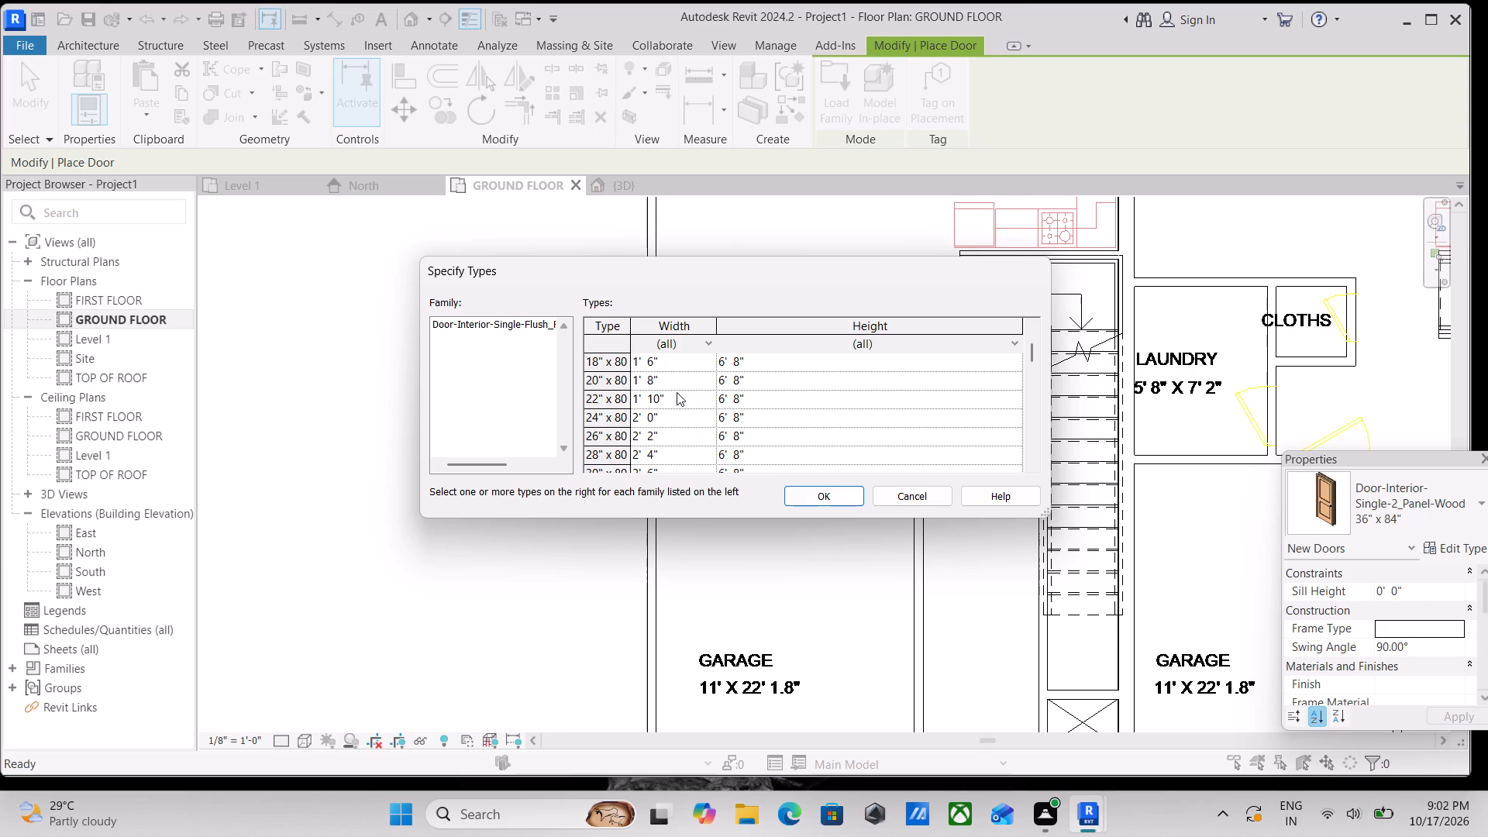
pyautogui.scroll(-1, 669, 391)
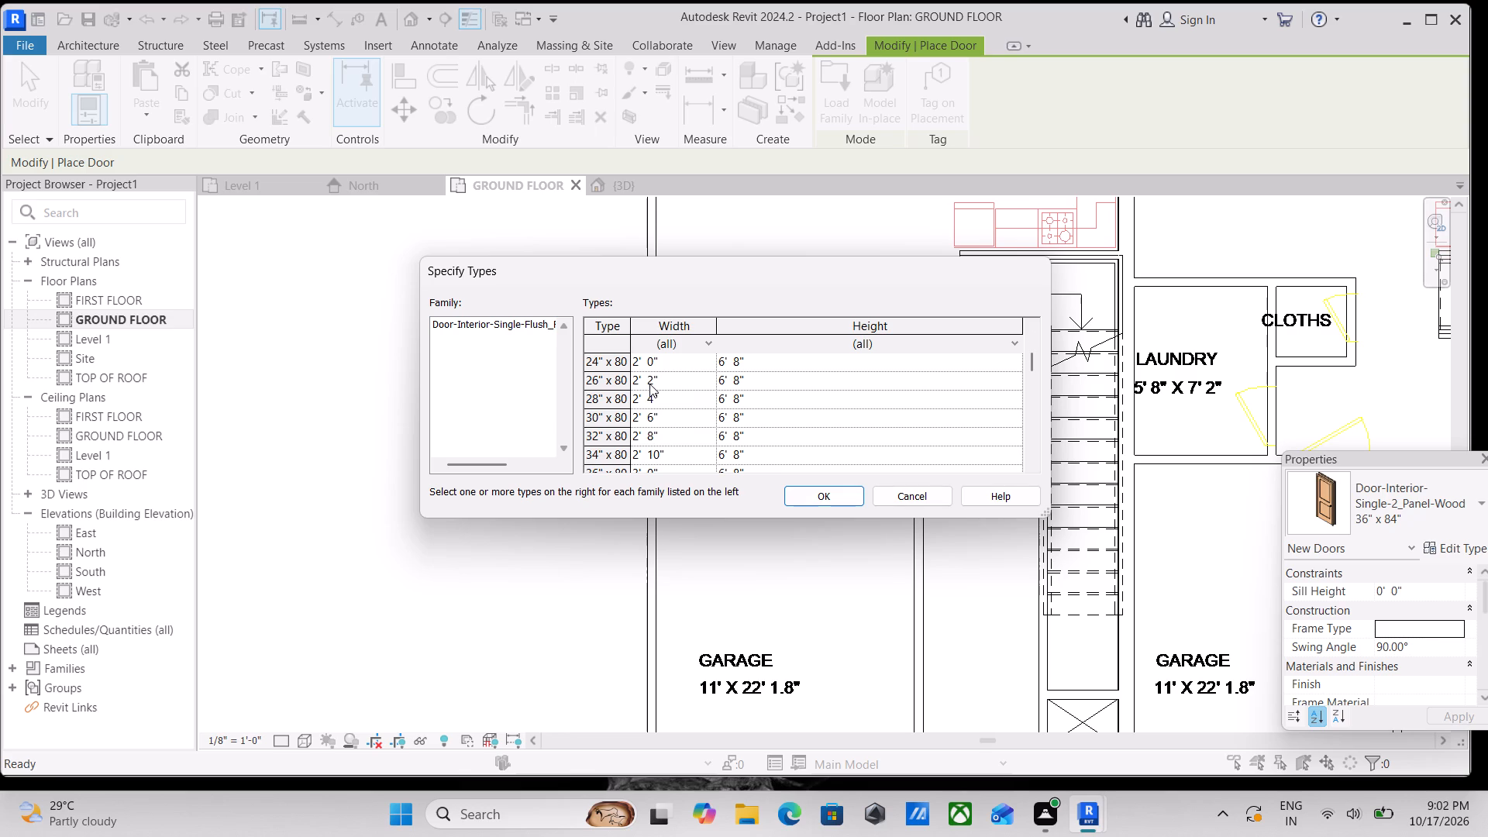
pyautogui.scroll(-2, 651, 376)
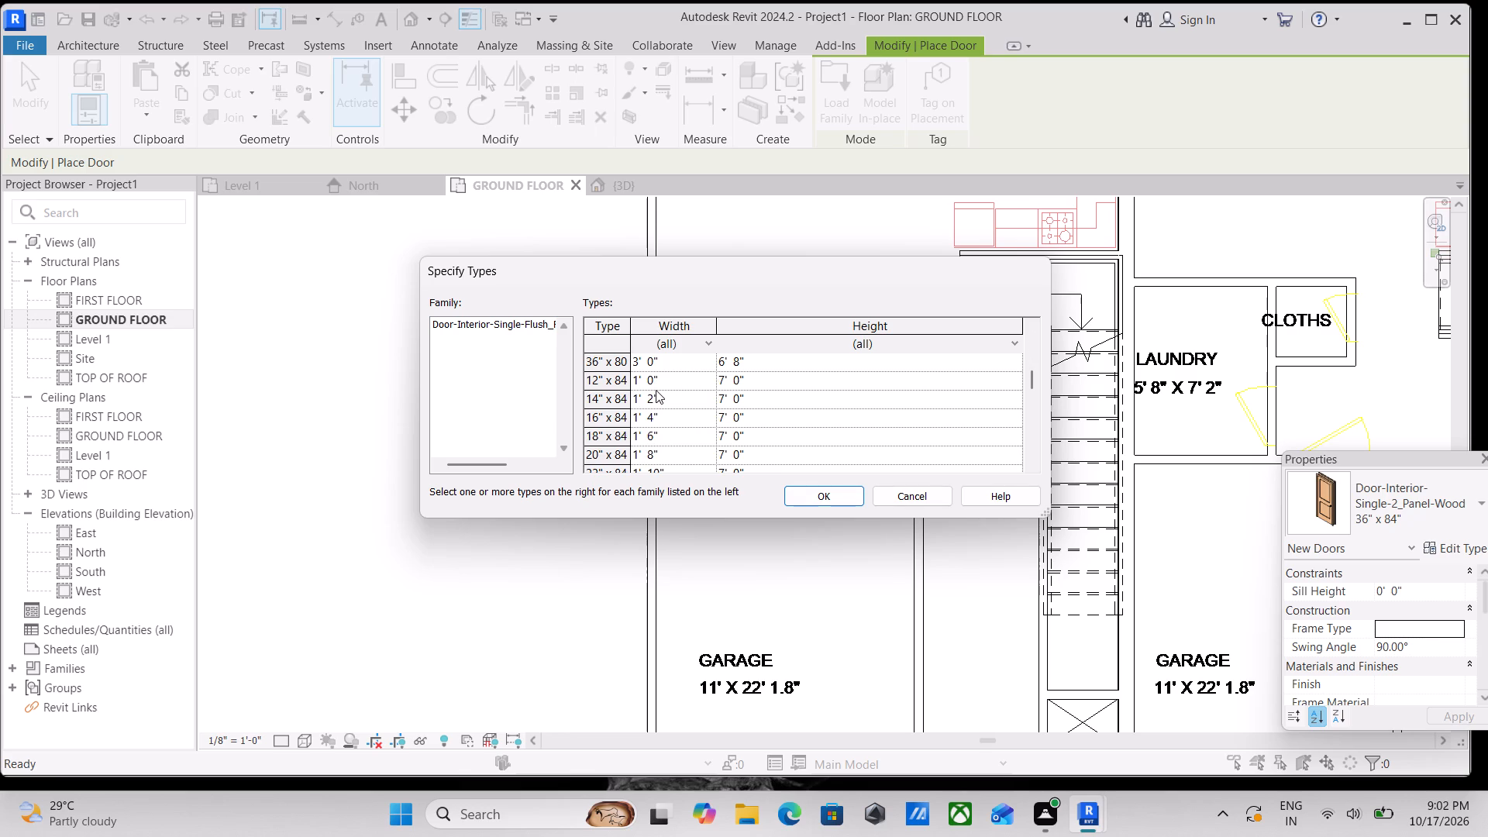
pyautogui.scroll(2, 656, 390)
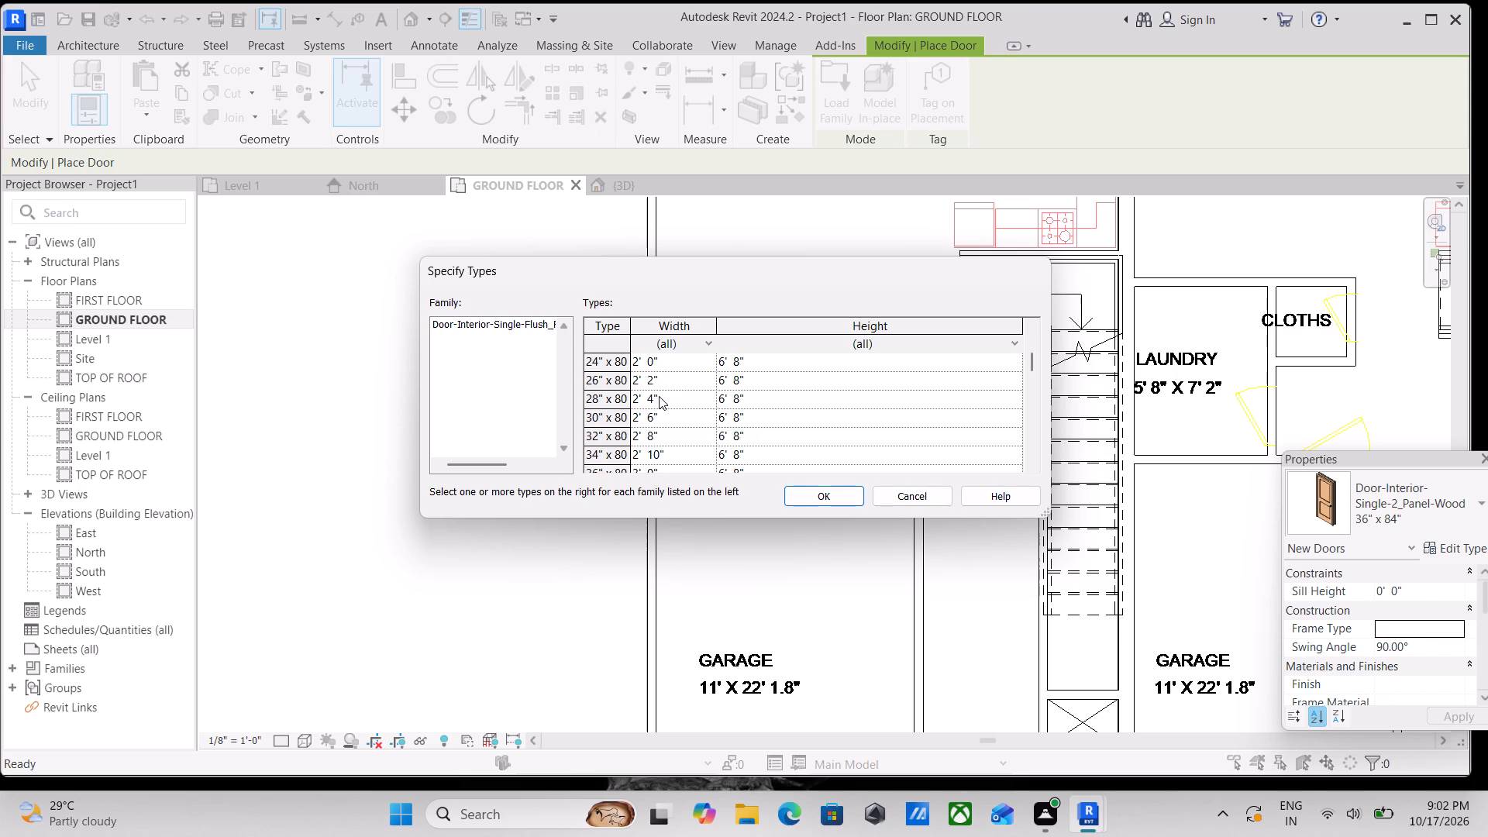
pyautogui.scroll(1, 659, 396)
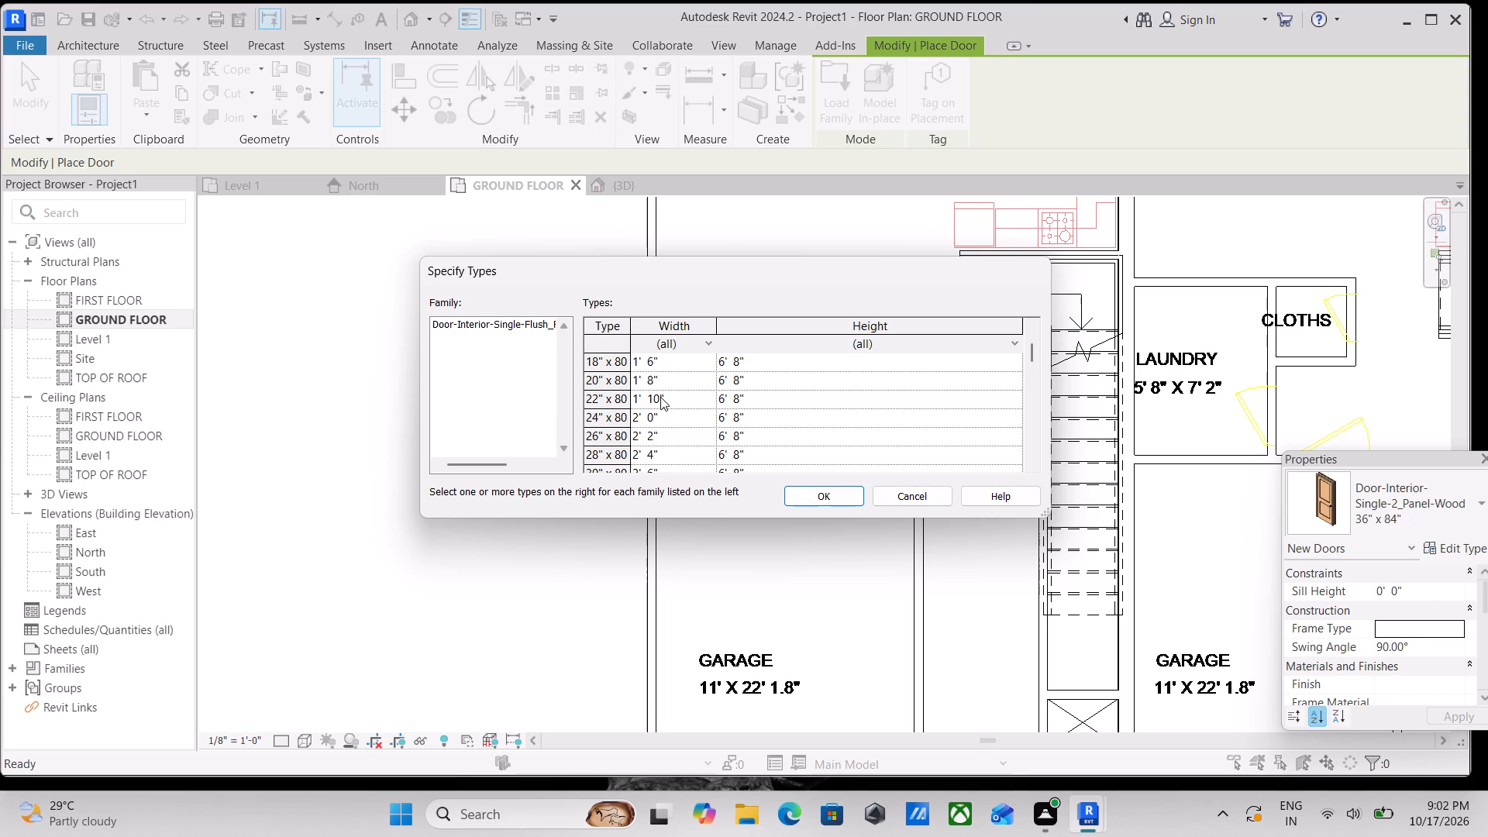
pyautogui.scroll(1, 660, 397)
pyautogui.scroll(-2, 660, 398)
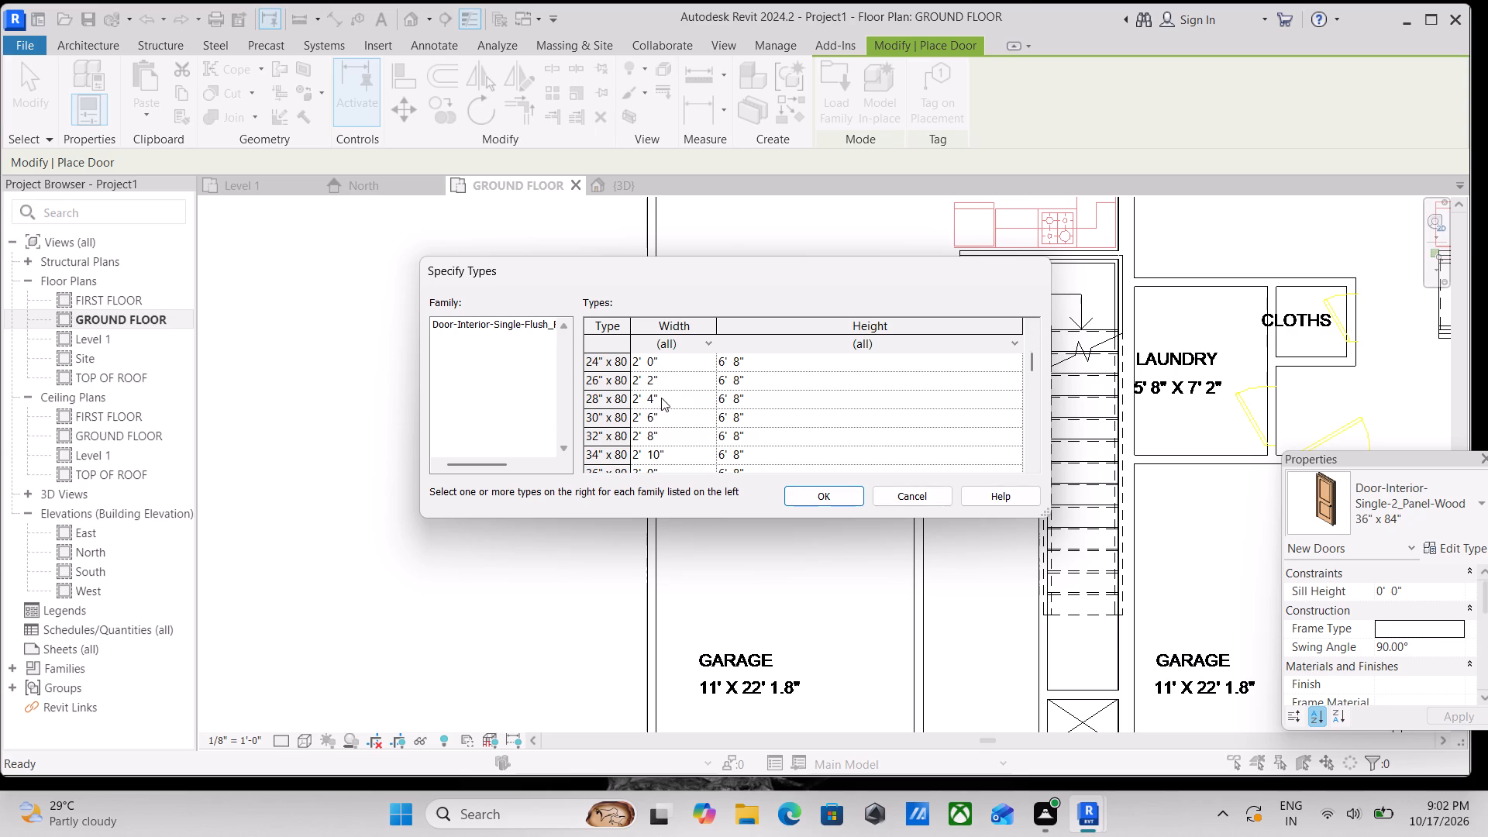
pyautogui.scroll(-2, 676, 393)
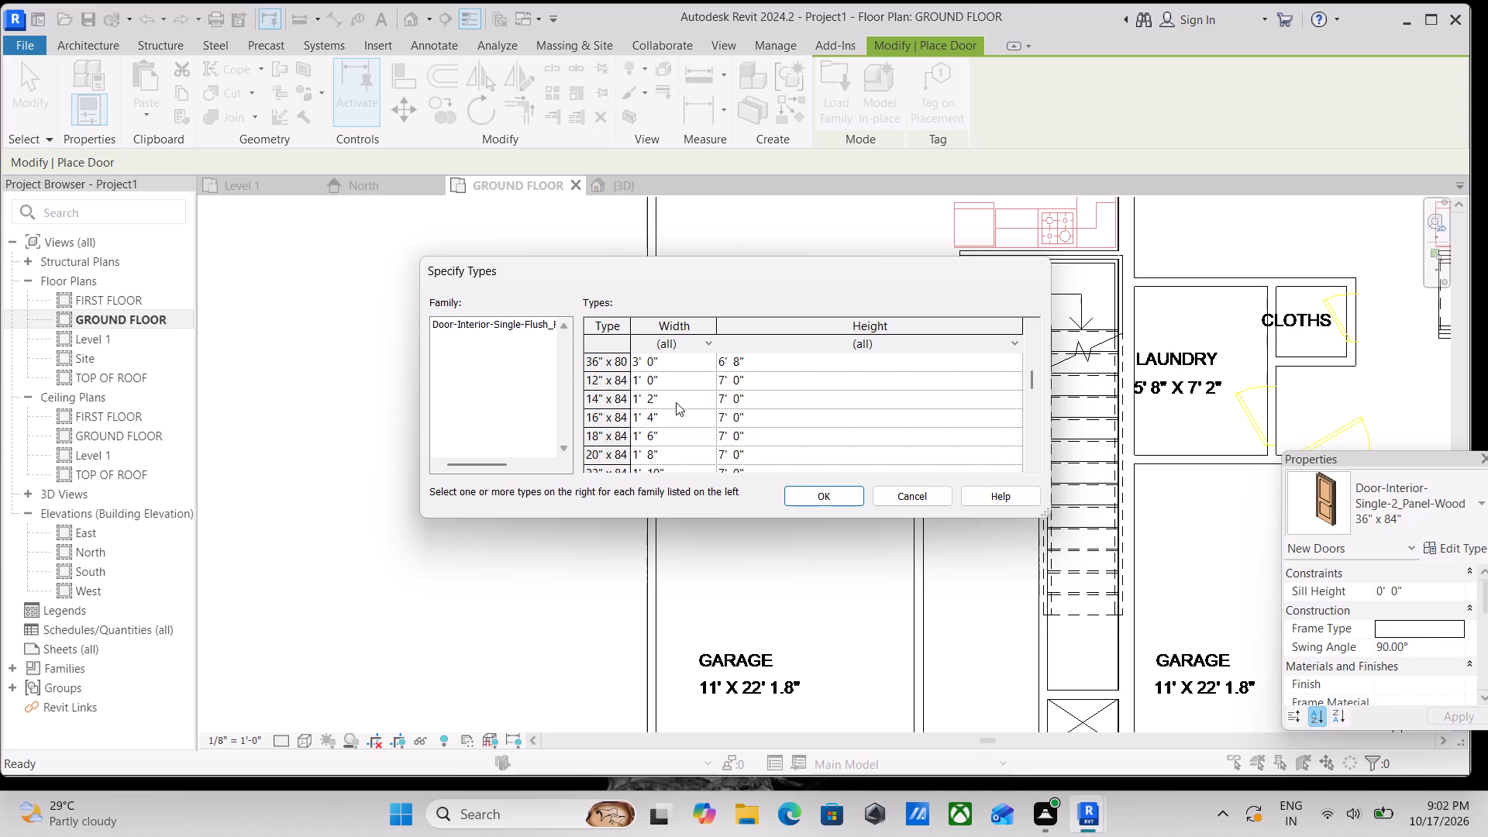
pyautogui.scroll(-2, 676, 406)
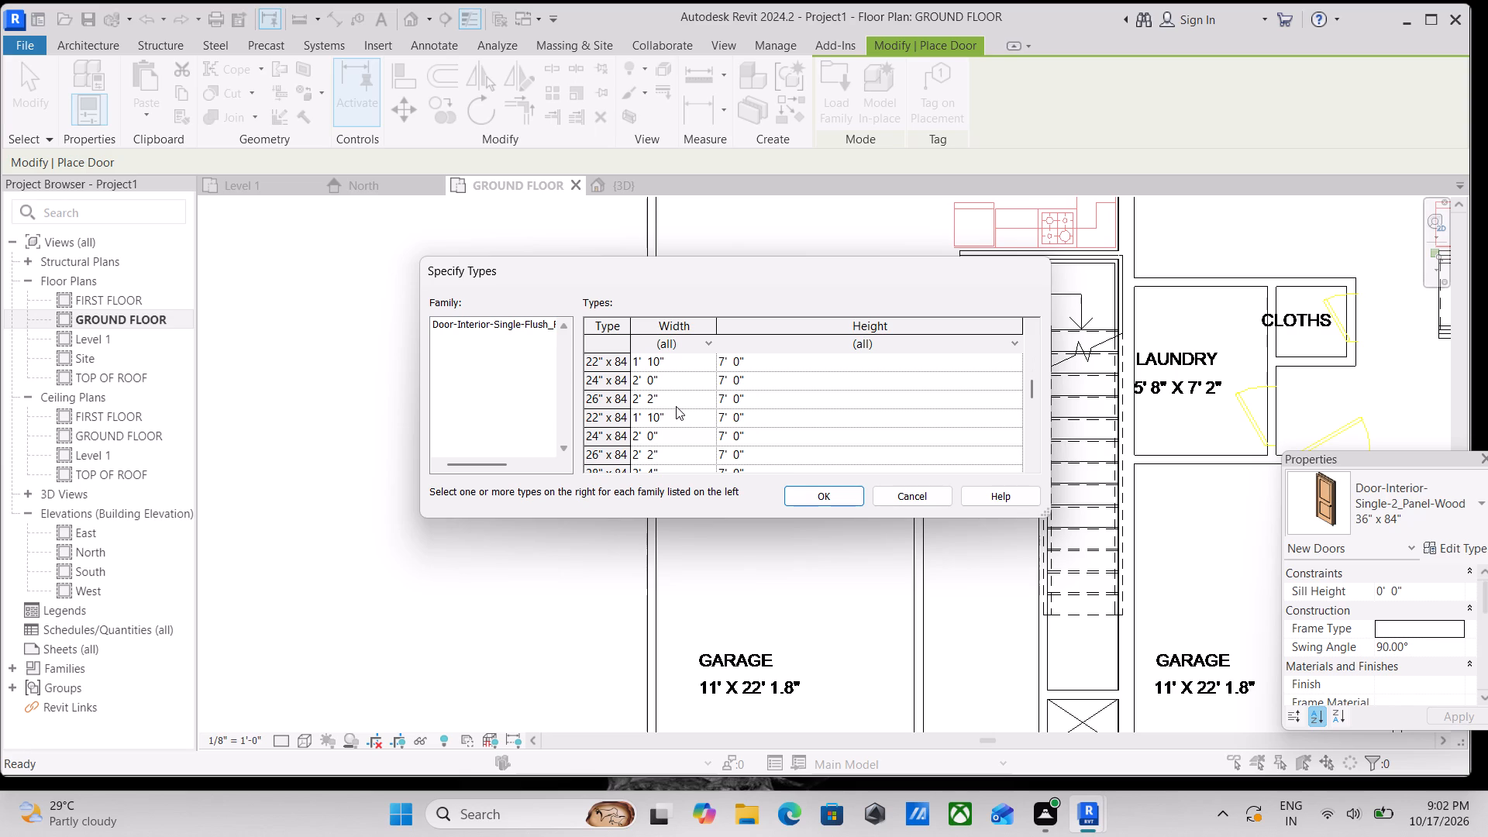
pyautogui.scroll(-1, 684, 387)
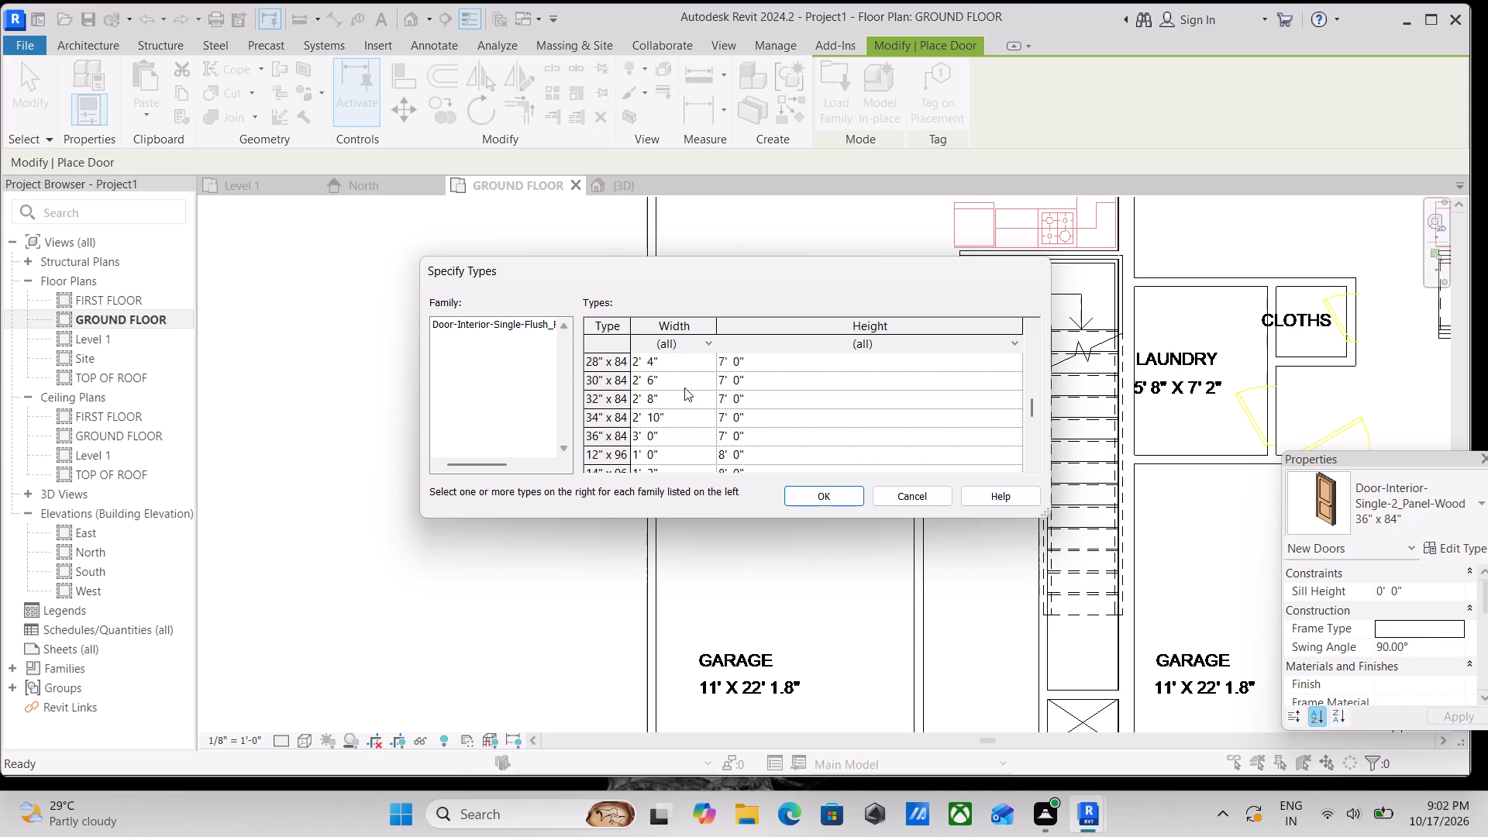
pyautogui.scroll(2, 684, 387)
pyautogui.scroll(-1, 686, 394)
pyautogui.click(684, 387)
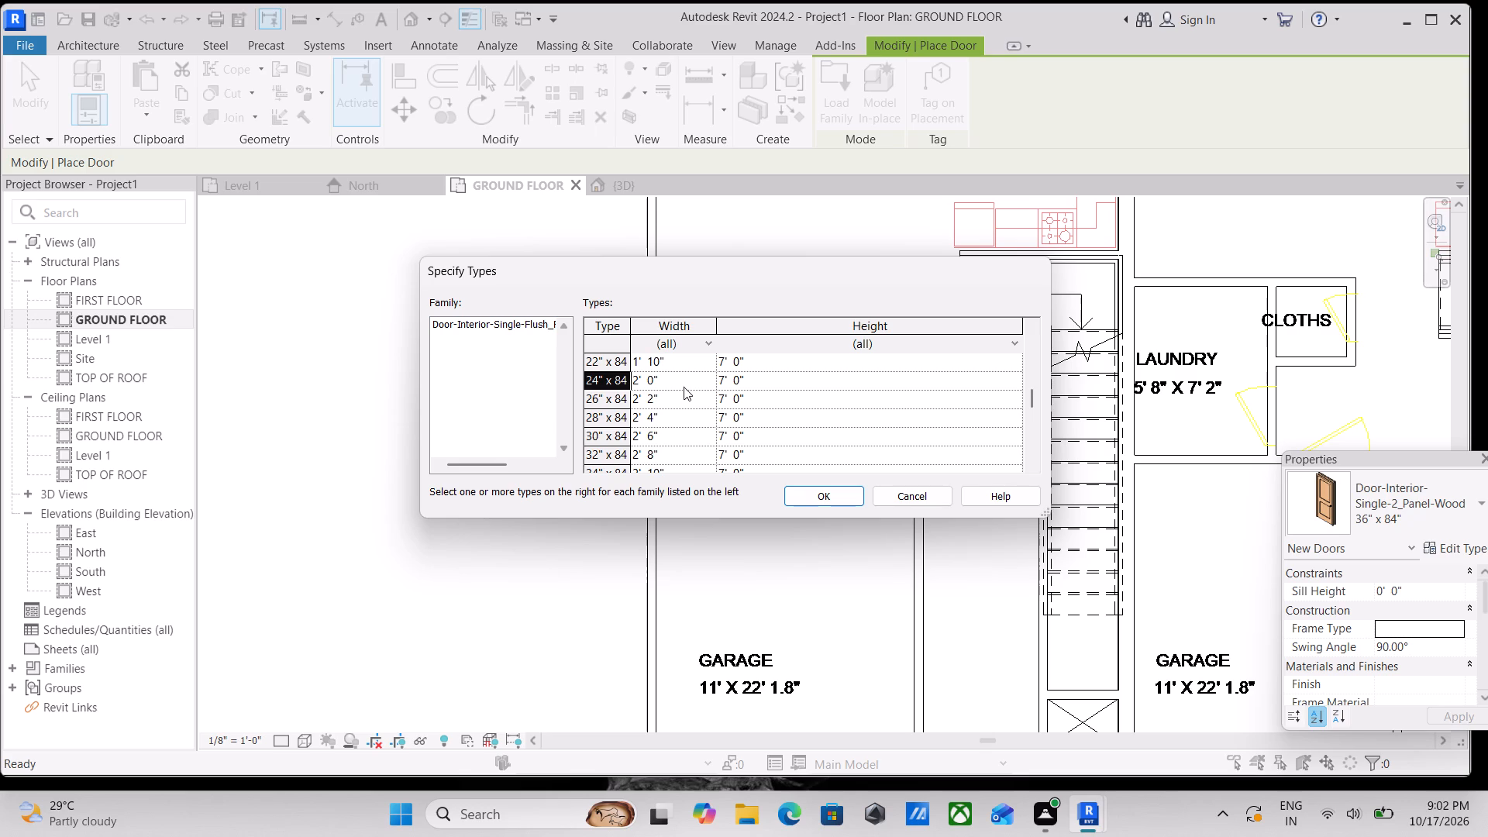
pyautogui.click(804, 491)
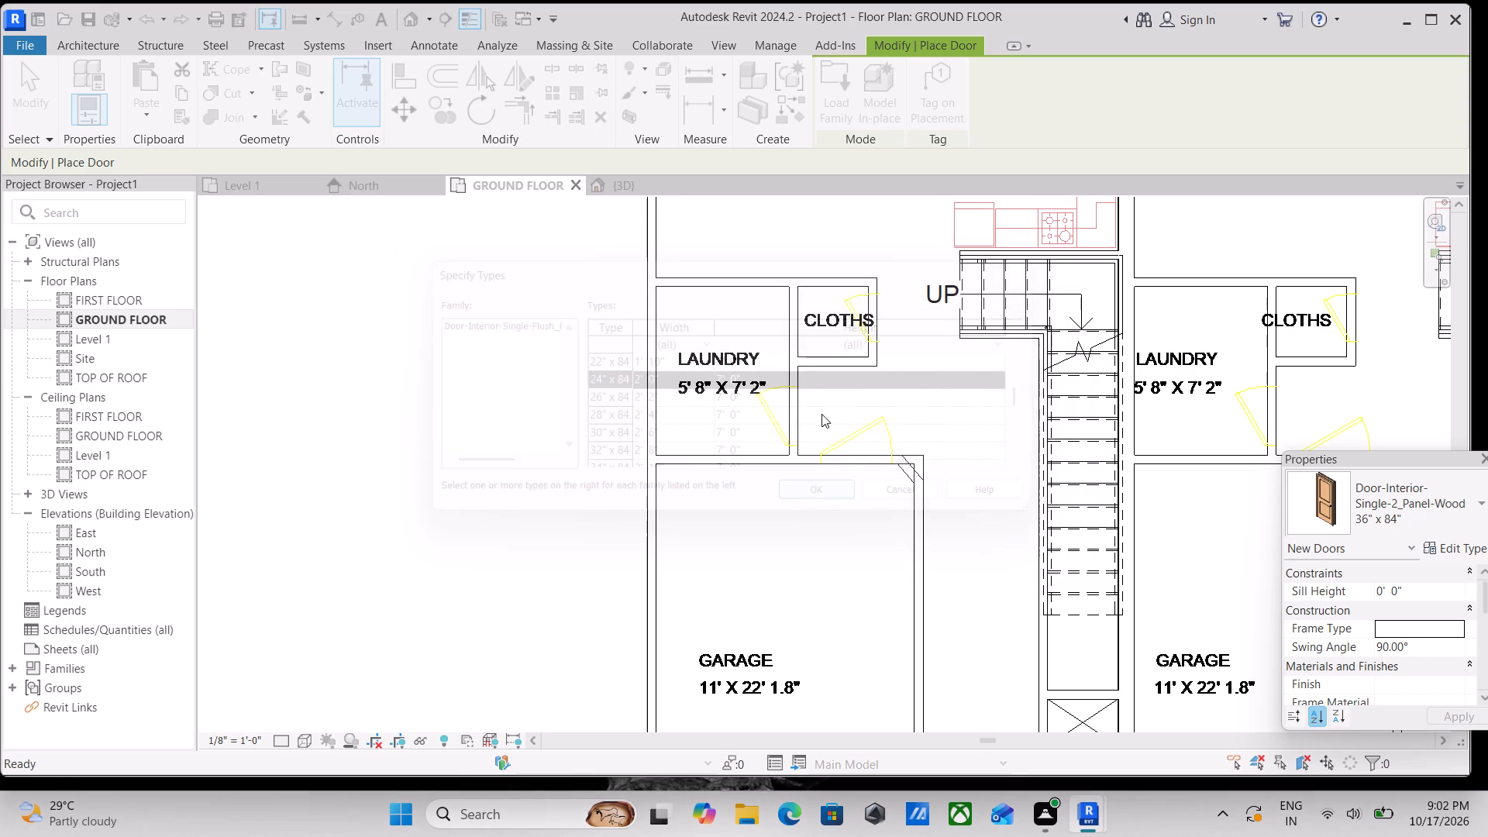
# Place a 24" x 84" flush-panel door in the west unit's laundry east wall, about 1' 8" from the garage wall, hinged north and swinging into the laundry.
pyautogui.scroll(-3, 797, 444)
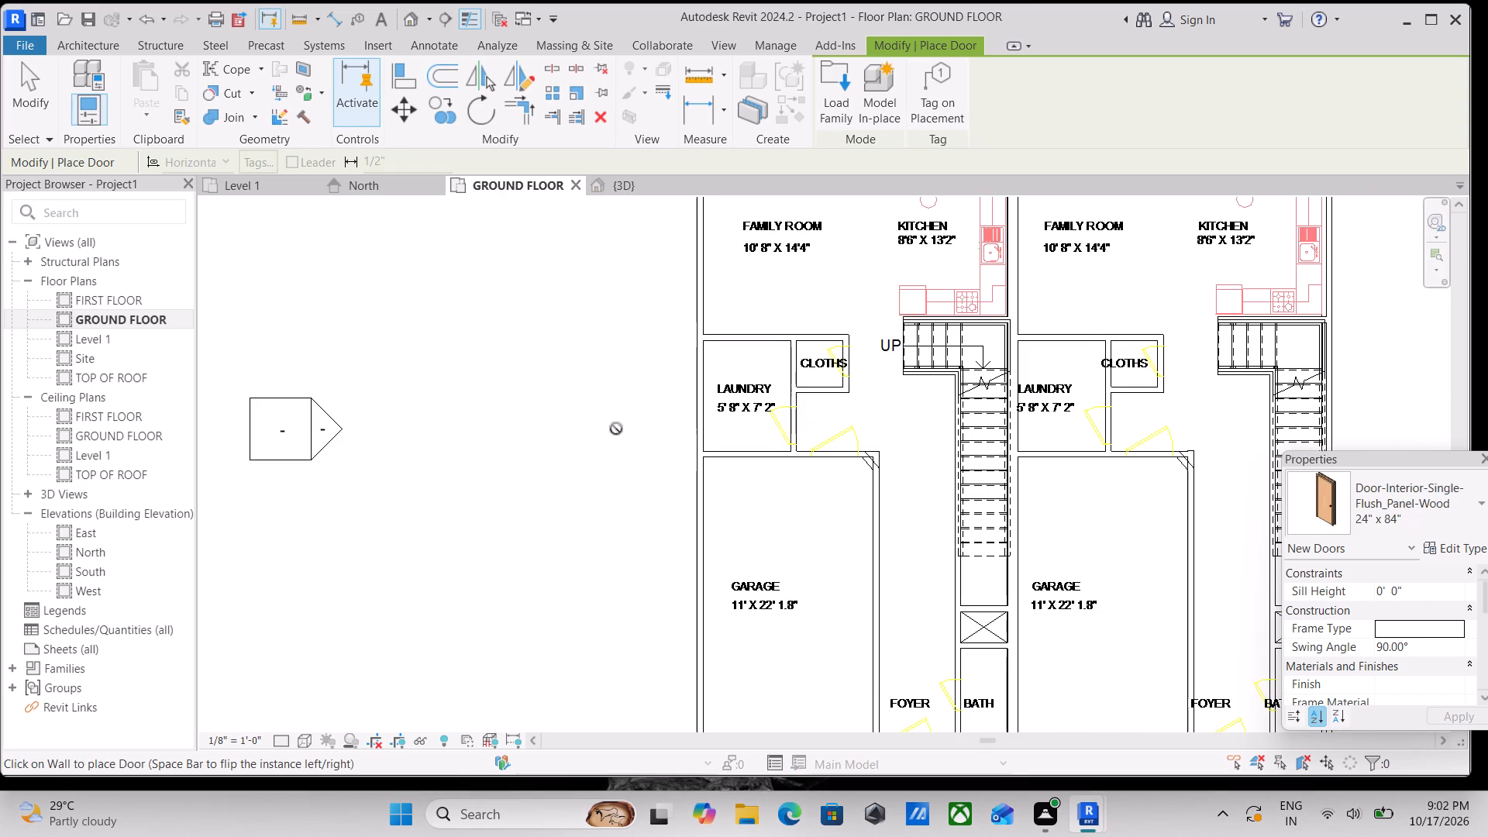
pyautogui.moveTo(623, 430); pyautogui.dragTo(829, 296, button='middle')
pyautogui.scroll(-3, 787, 367)
pyautogui.moveTo(783, 364); pyautogui.dragTo(685, 298, button='middle')
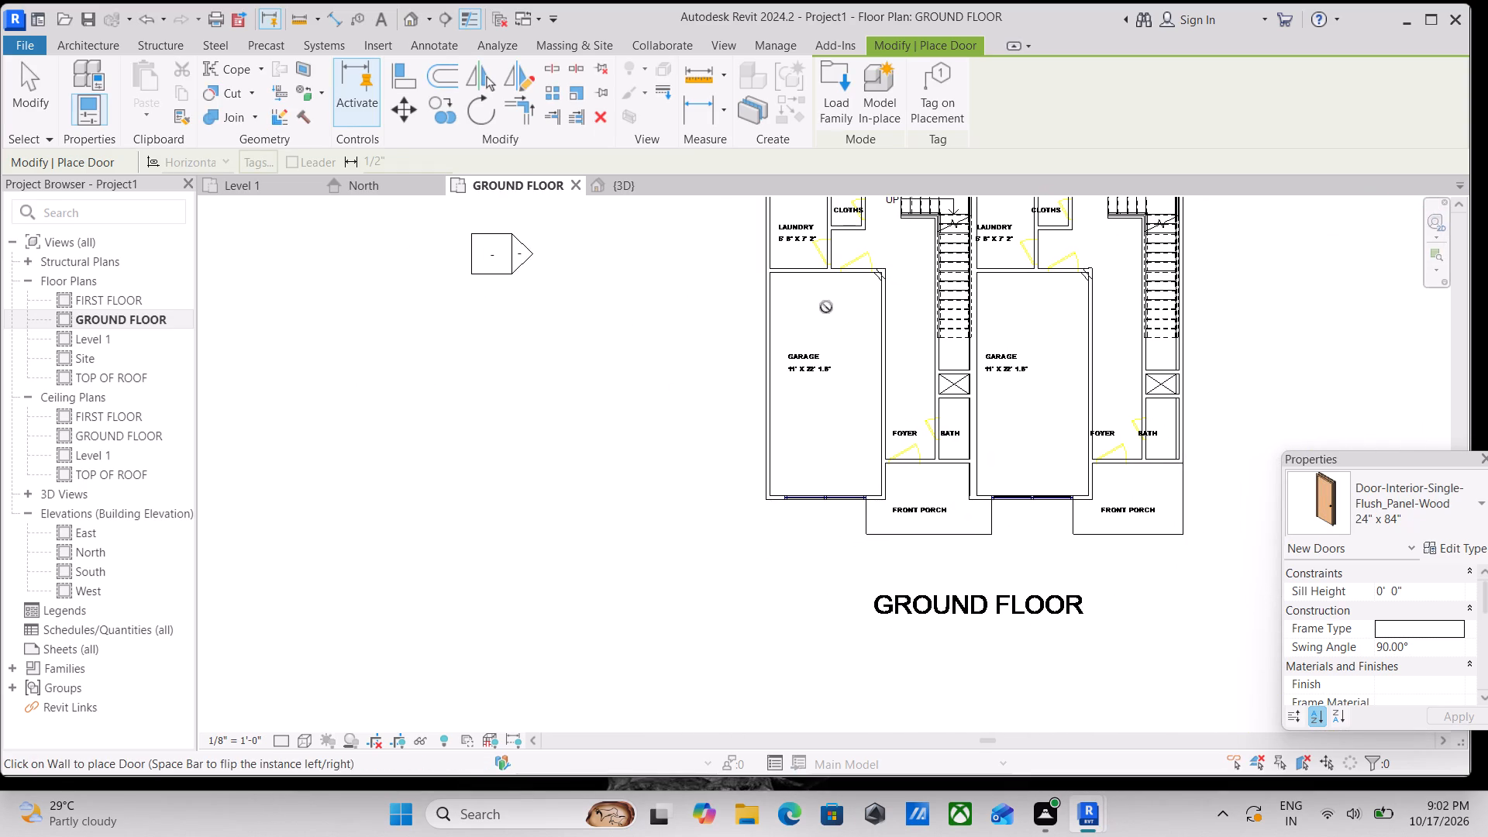
pyautogui.moveTo(838, 337); pyautogui.dragTo(832, 430, button='middle')
pyautogui.scroll(5, 828, 342)
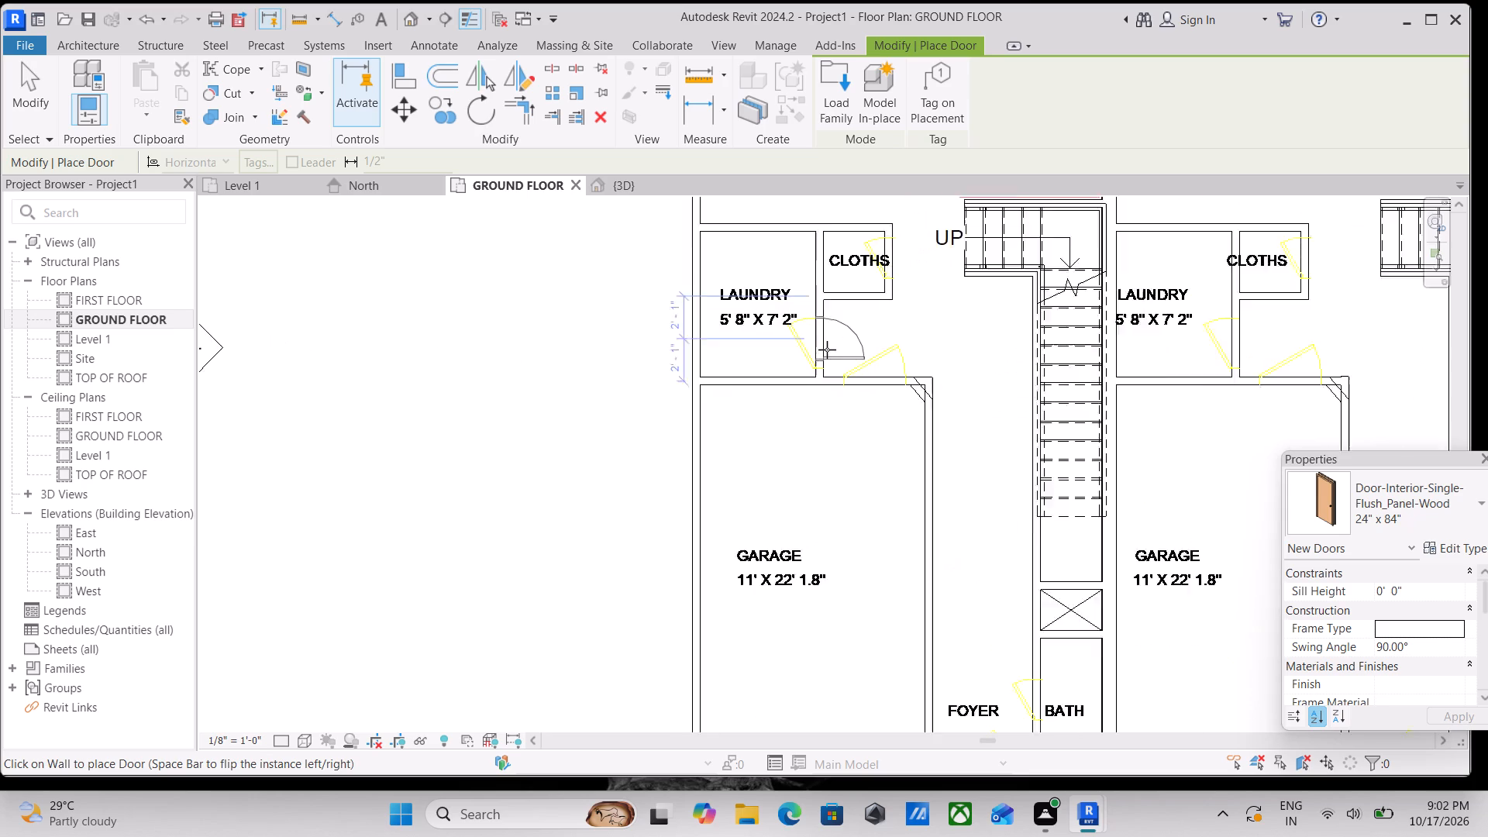
pyautogui.scroll(4, 827, 350)
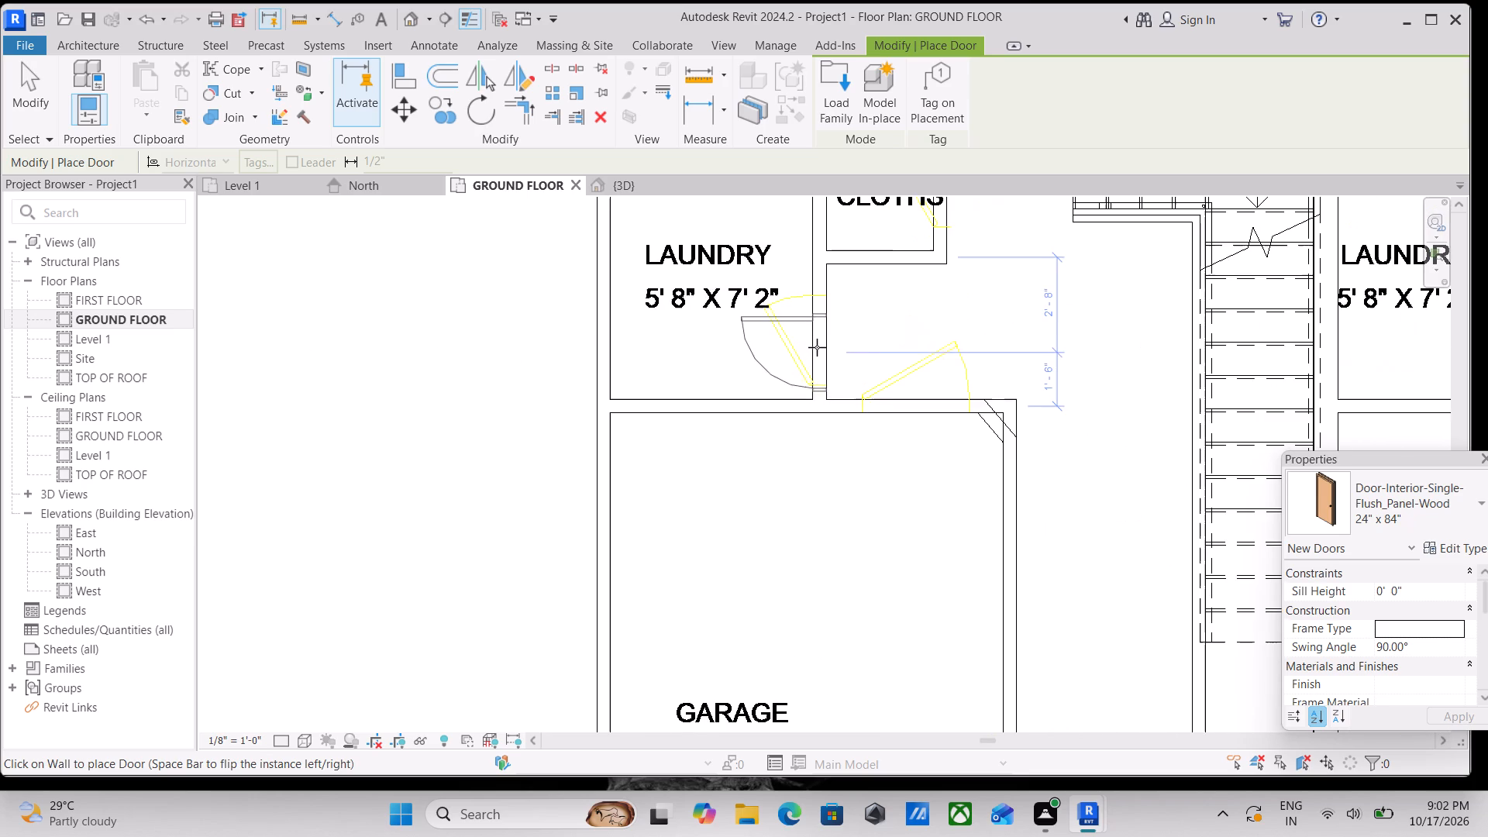
pyautogui.click(817, 347)
# Place a 24" x 84" flush-panel door centred in the east wall of the west unit's cloths closet, hinged north and swinging into the closet.
pyautogui.moveTo(817, 347); pyautogui.dragTo(793, 480, button='middle')
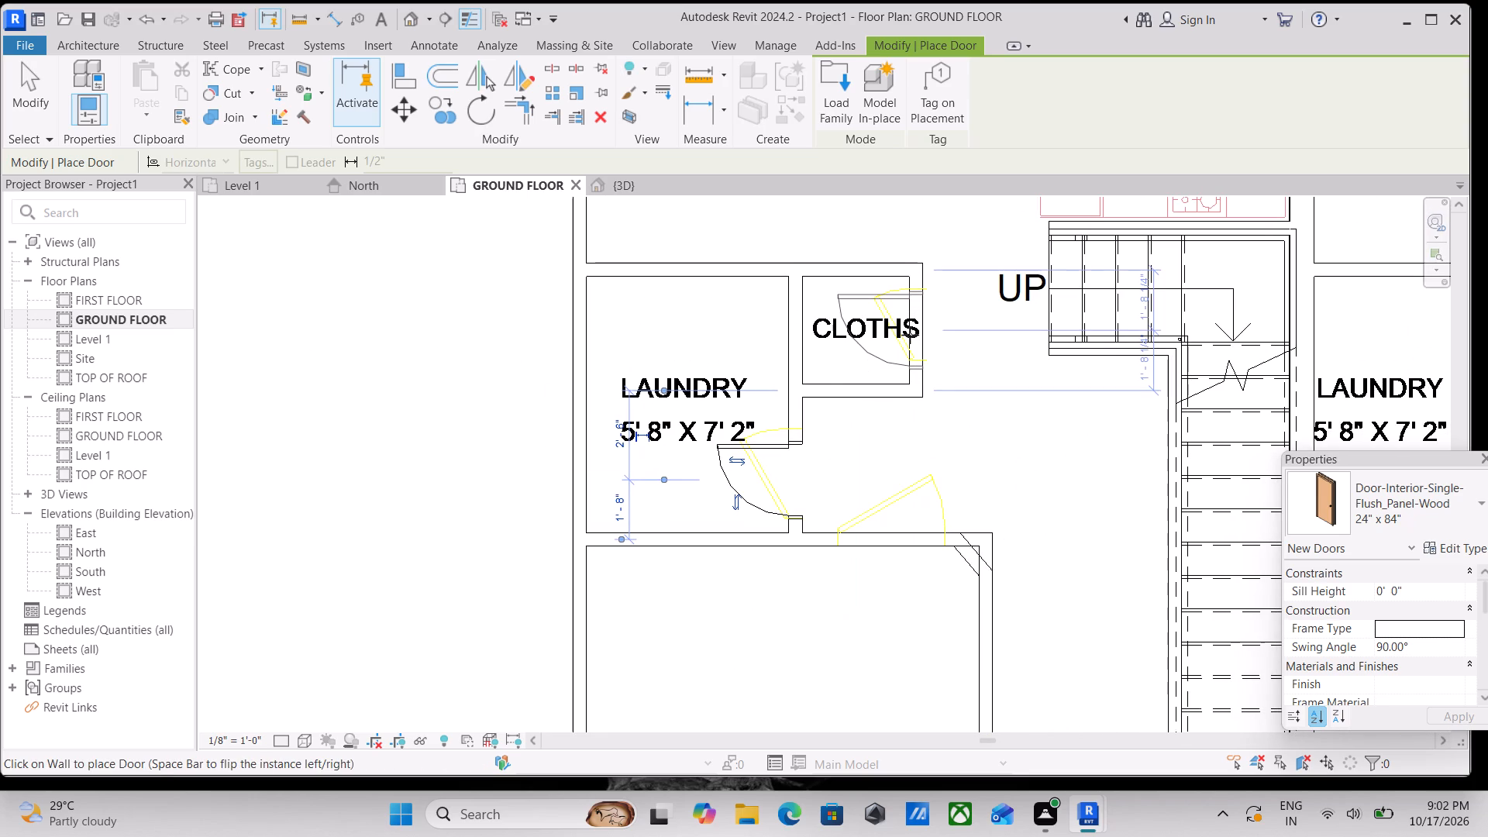
pyautogui.scroll(1, 912, 329)
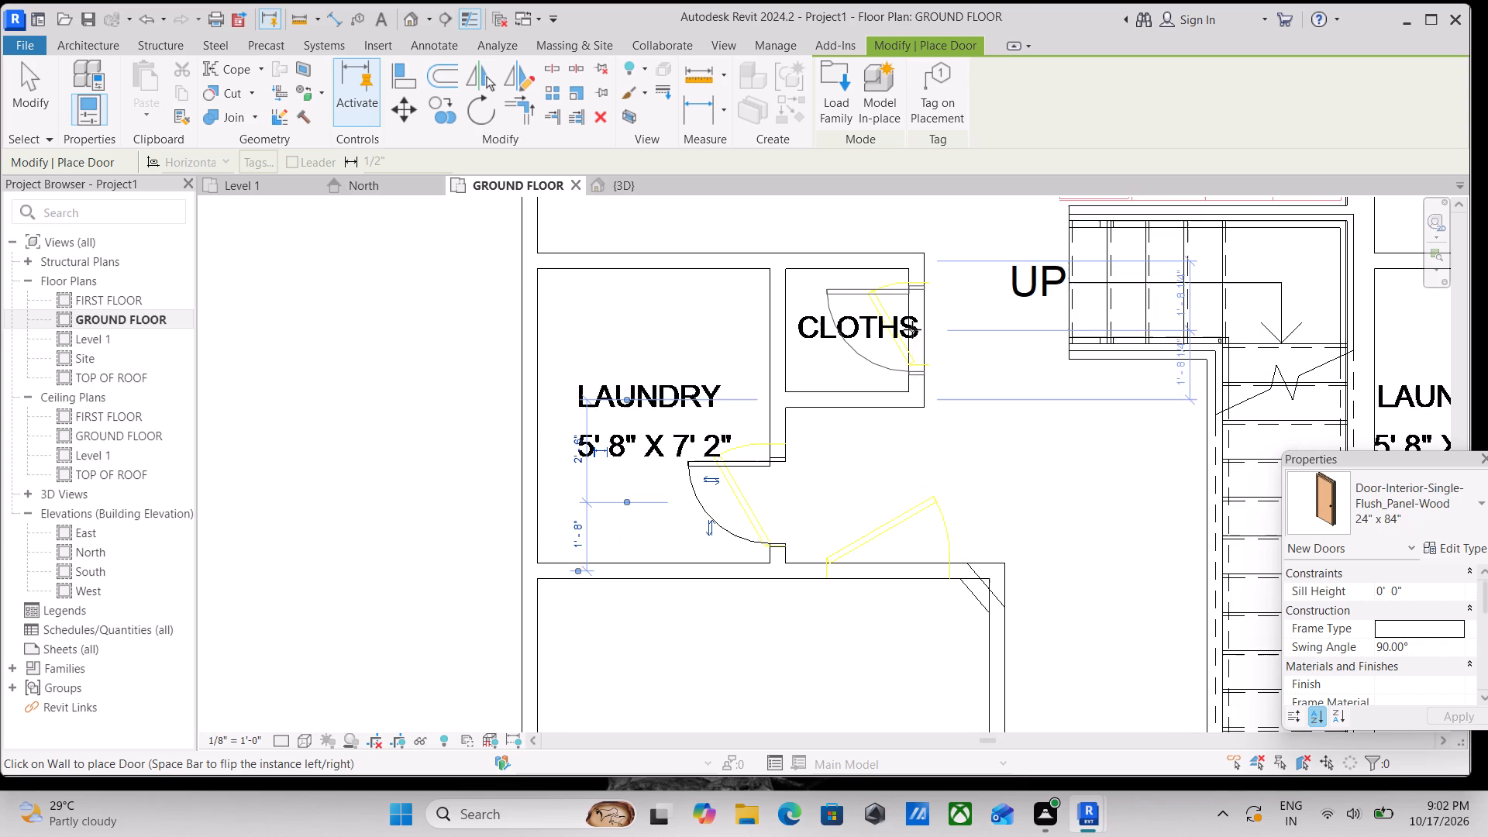
pyautogui.click(912, 329)
# Place a 36" x 84" two-panel wood door in the west unit's north garage wall, about 2' 8" from the corner, hinged west and swinging into the garage.
pyautogui.scroll(-3, 911, 329)
pyautogui.moveTo(911, 329); pyautogui.dragTo(877, 273, button='middle')
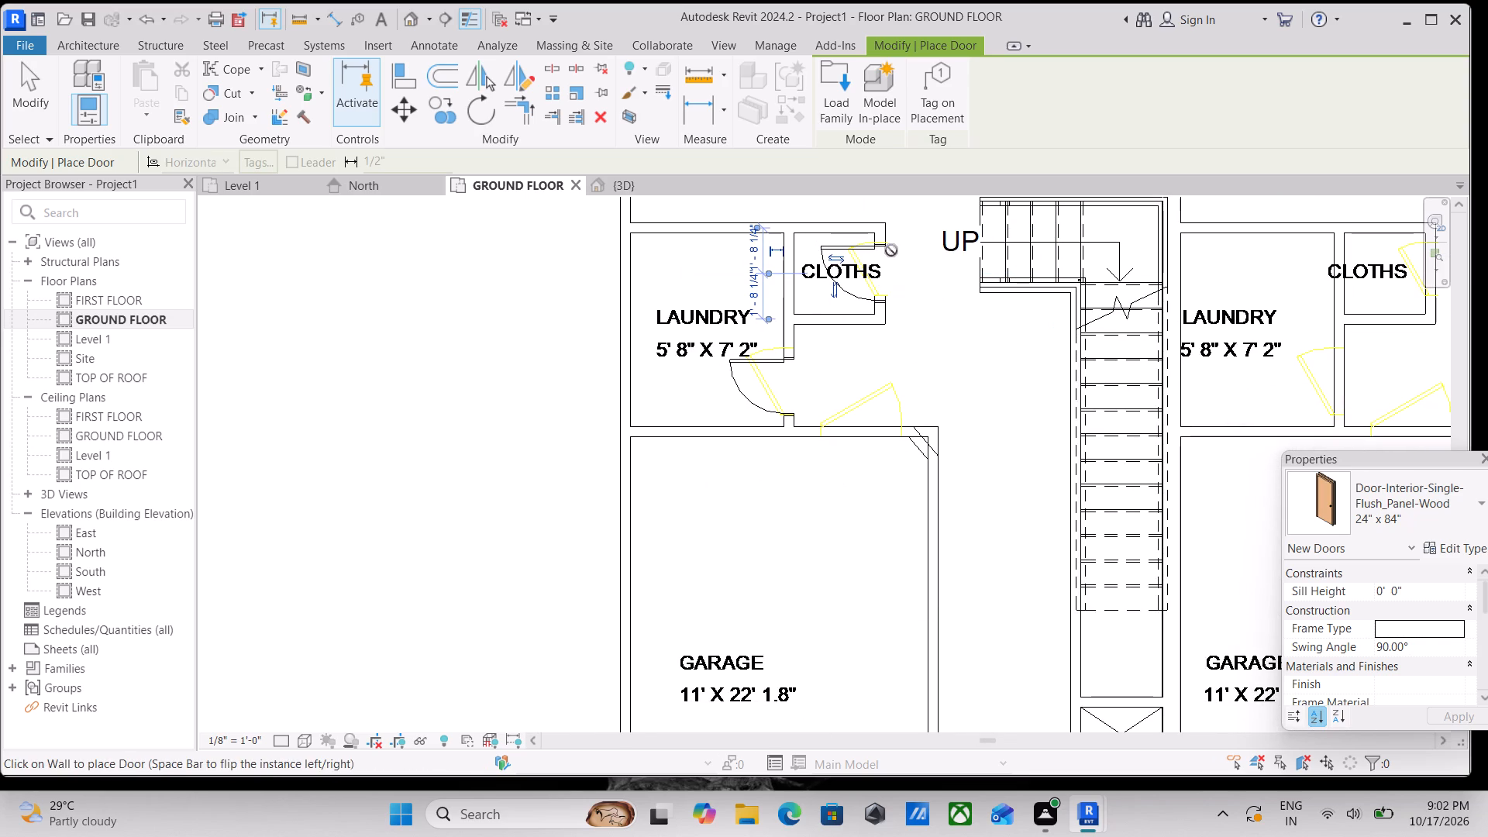
pyautogui.scroll(-2, 802, 272)
pyautogui.moveTo(803, 301); pyautogui.dragTo(859, 588, button='middle')
pyautogui.scroll(1, 859, 591)
pyautogui.scroll(-3, 925, 407)
pyautogui.moveTo(911, 394); pyautogui.dragTo(853, 332, button='middle')
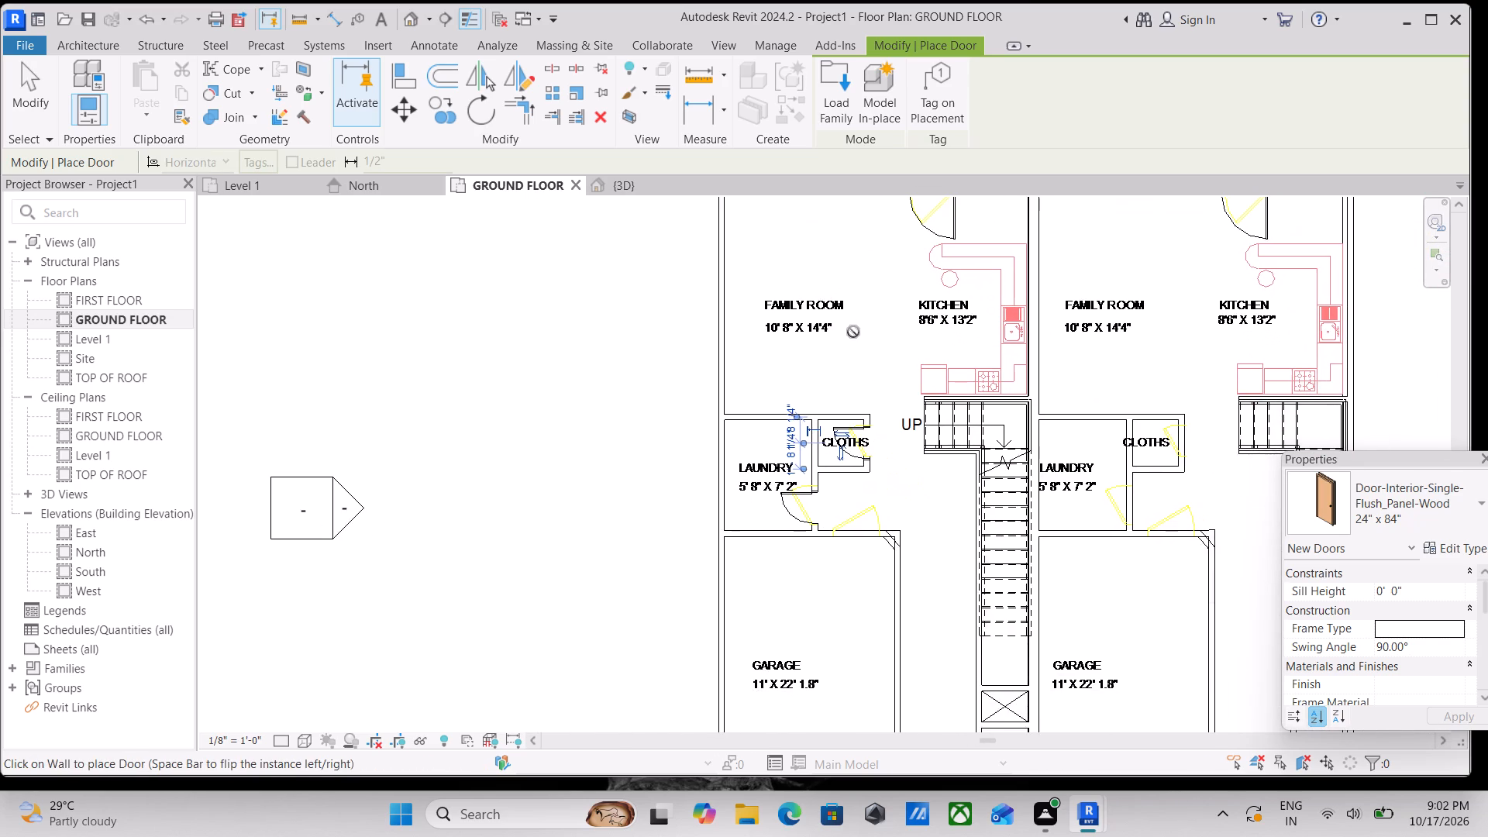
pyautogui.scroll(-1, 823, 363)
pyautogui.moveTo(825, 360); pyautogui.dragTo(820, 315, button='middle')
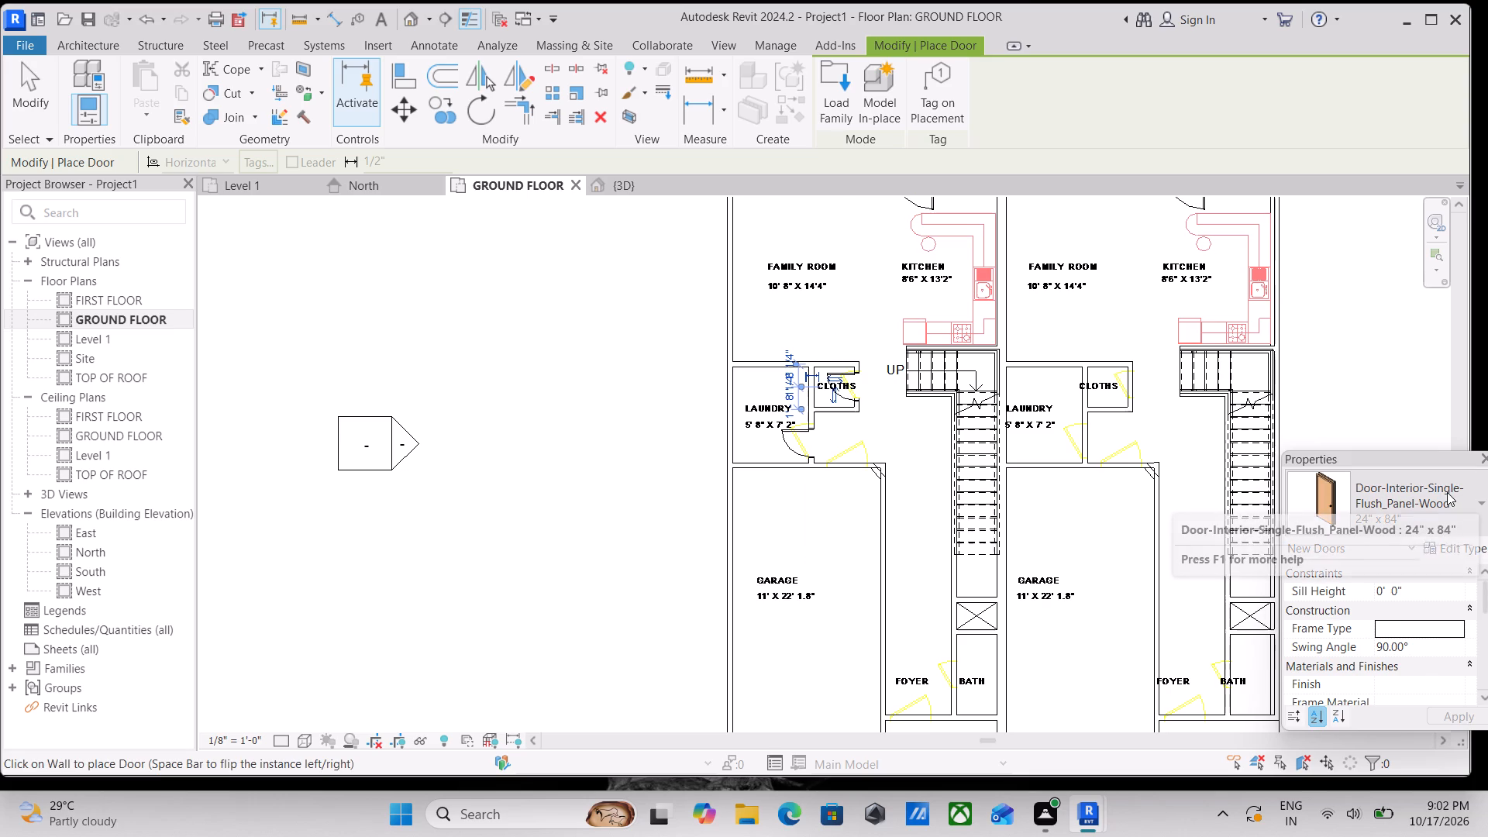
pyautogui.click(1470, 502)
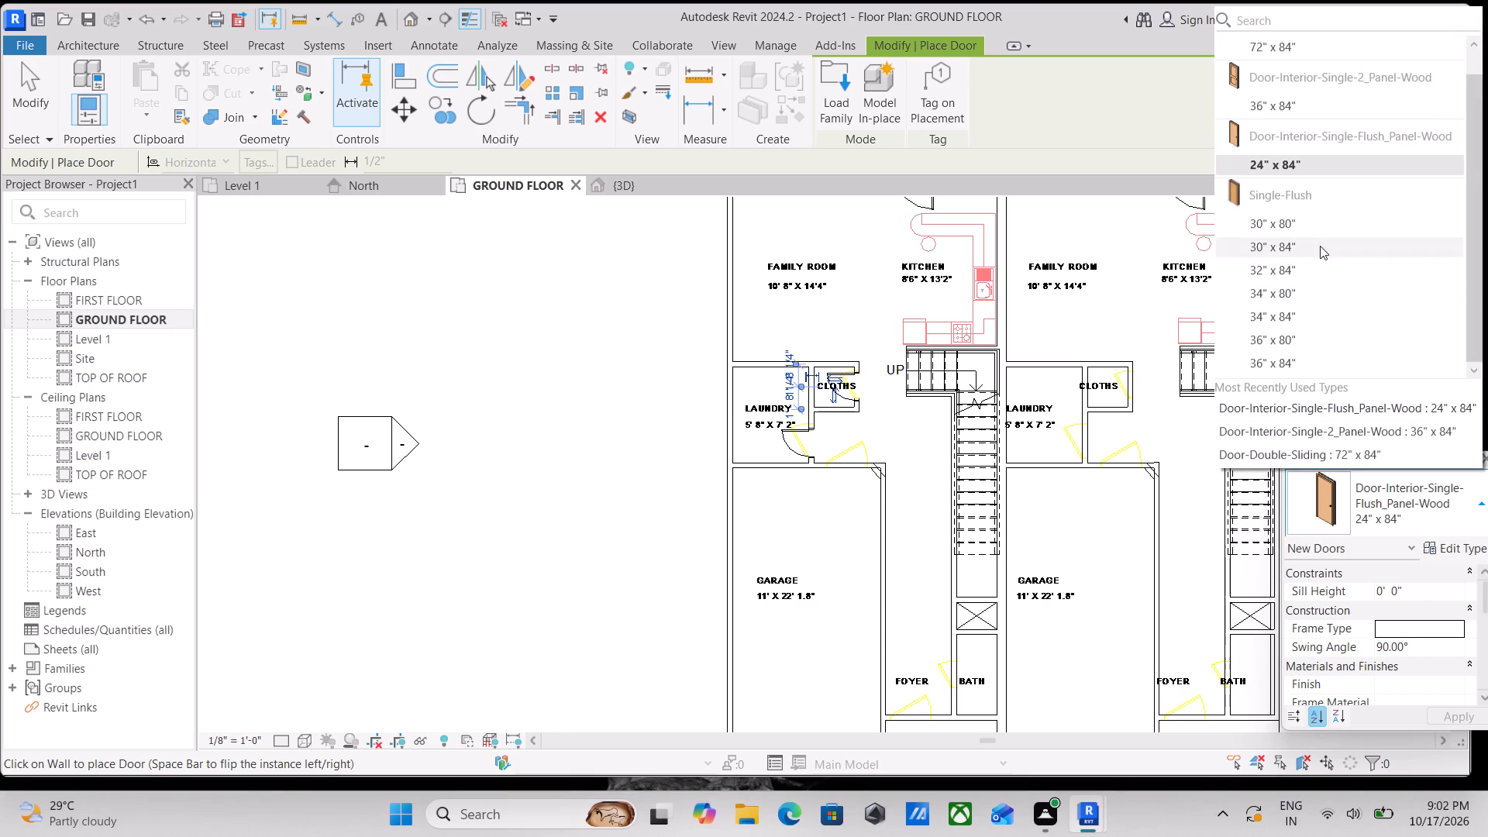
pyautogui.click(1279, 108)
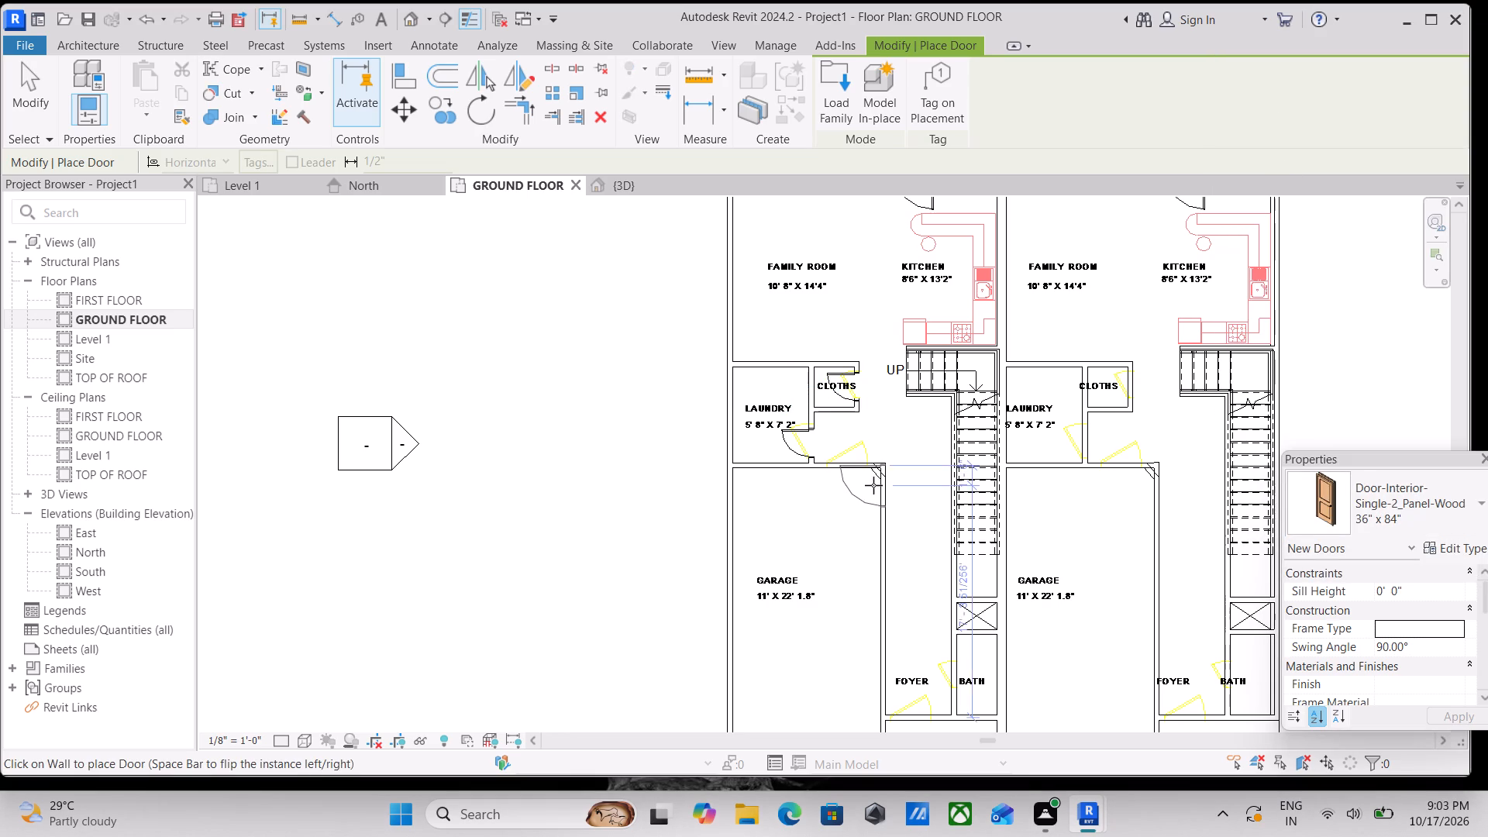
pyautogui.moveTo(887, 466); pyautogui.dragTo(846, 379, button='middle')
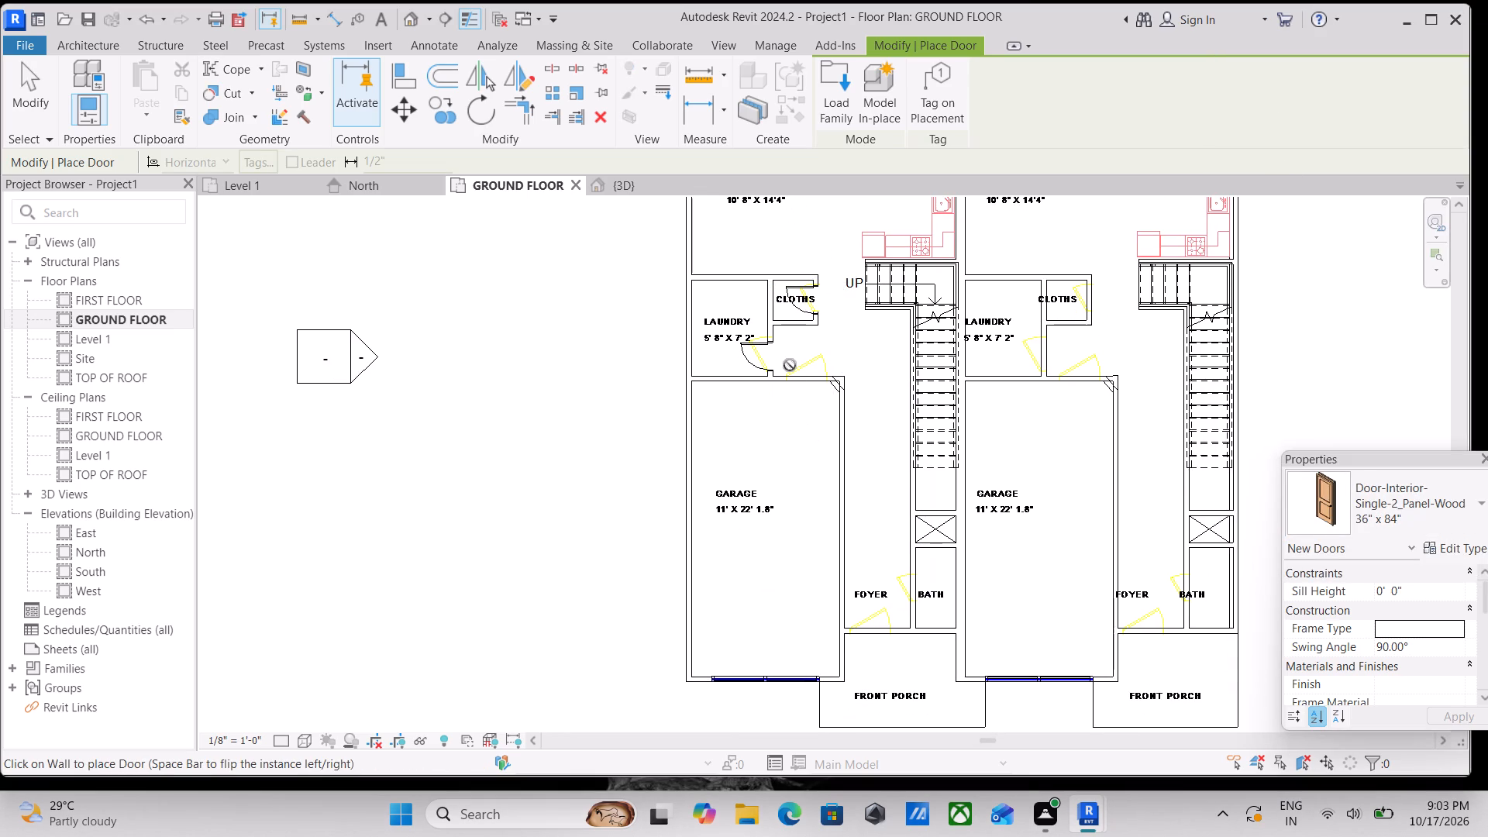
pyautogui.scroll(3, 803, 379)
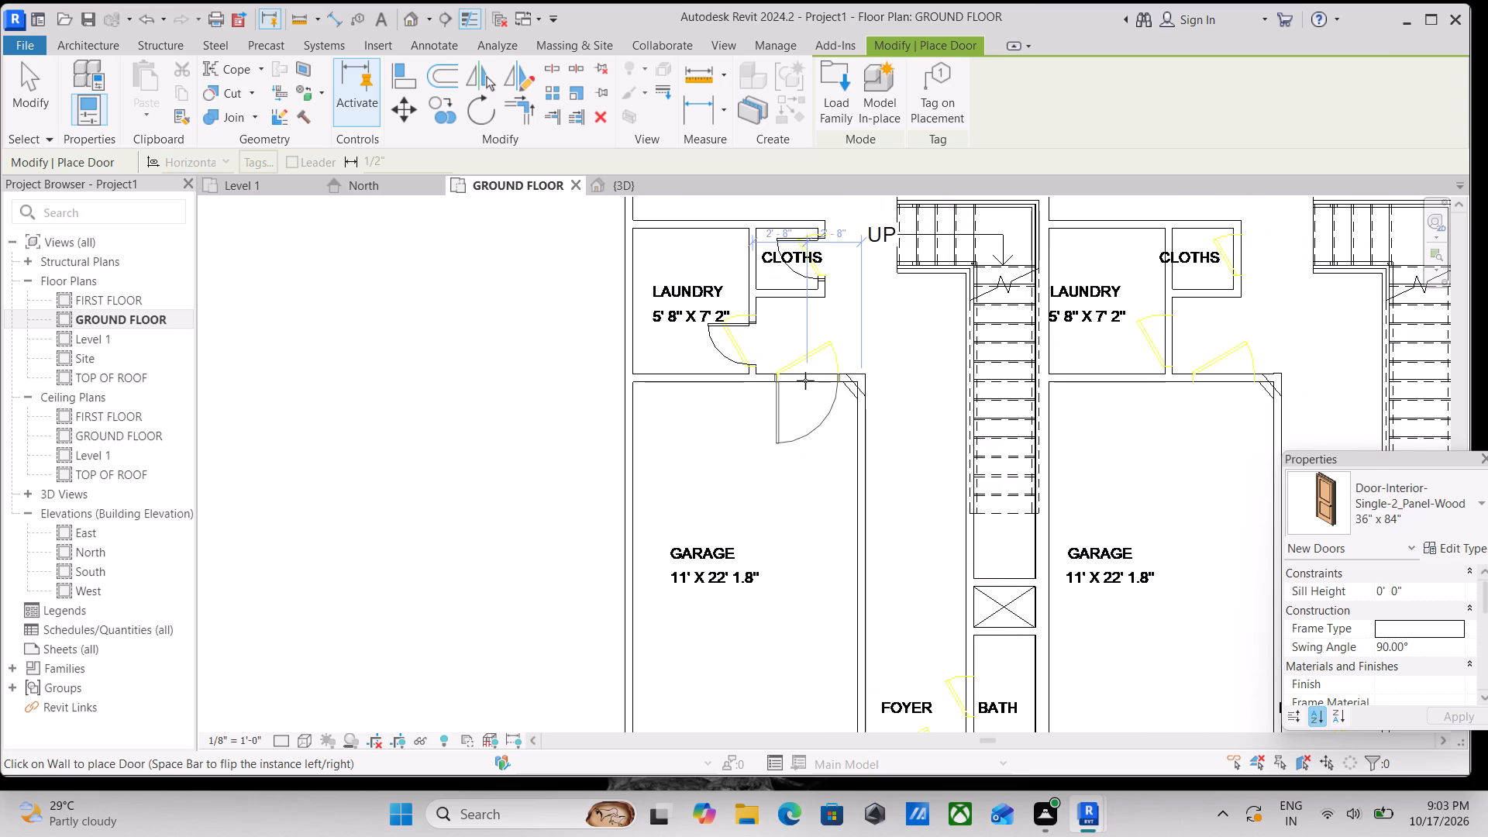
pyautogui.scroll(3, 805, 381)
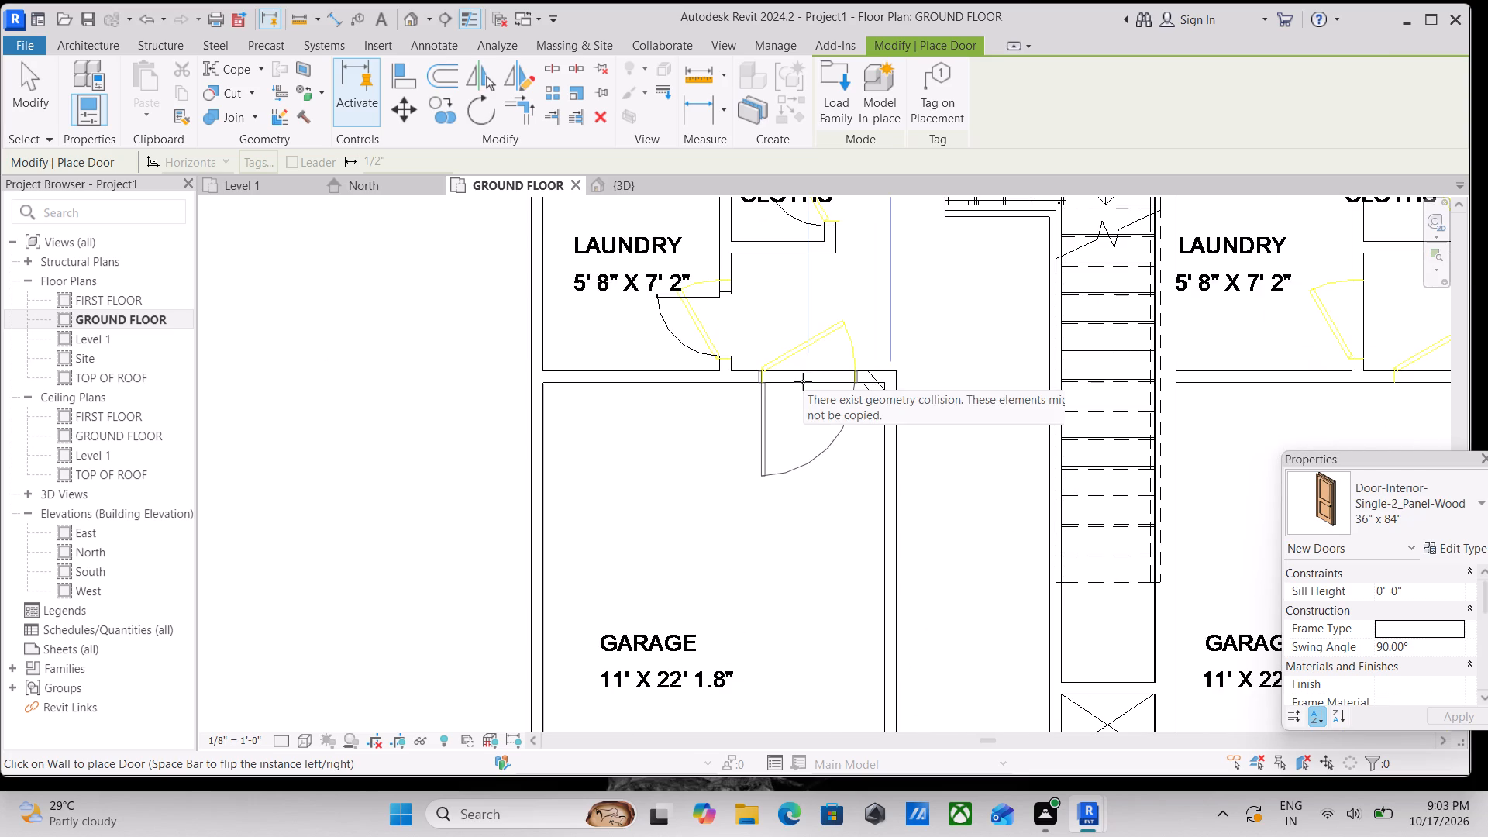
pyautogui.click(803, 381)
# Place a matching 36" x 84" two-panel wood door in the east unit's north garage wall, about 2' 8" from the corner, swinging into the garage.
pyautogui.scroll(-2, 803, 381)
pyautogui.moveTo(803, 381); pyautogui.dragTo(765, 491, button='middle')
pyautogui.scroll(-3, 836, 439)
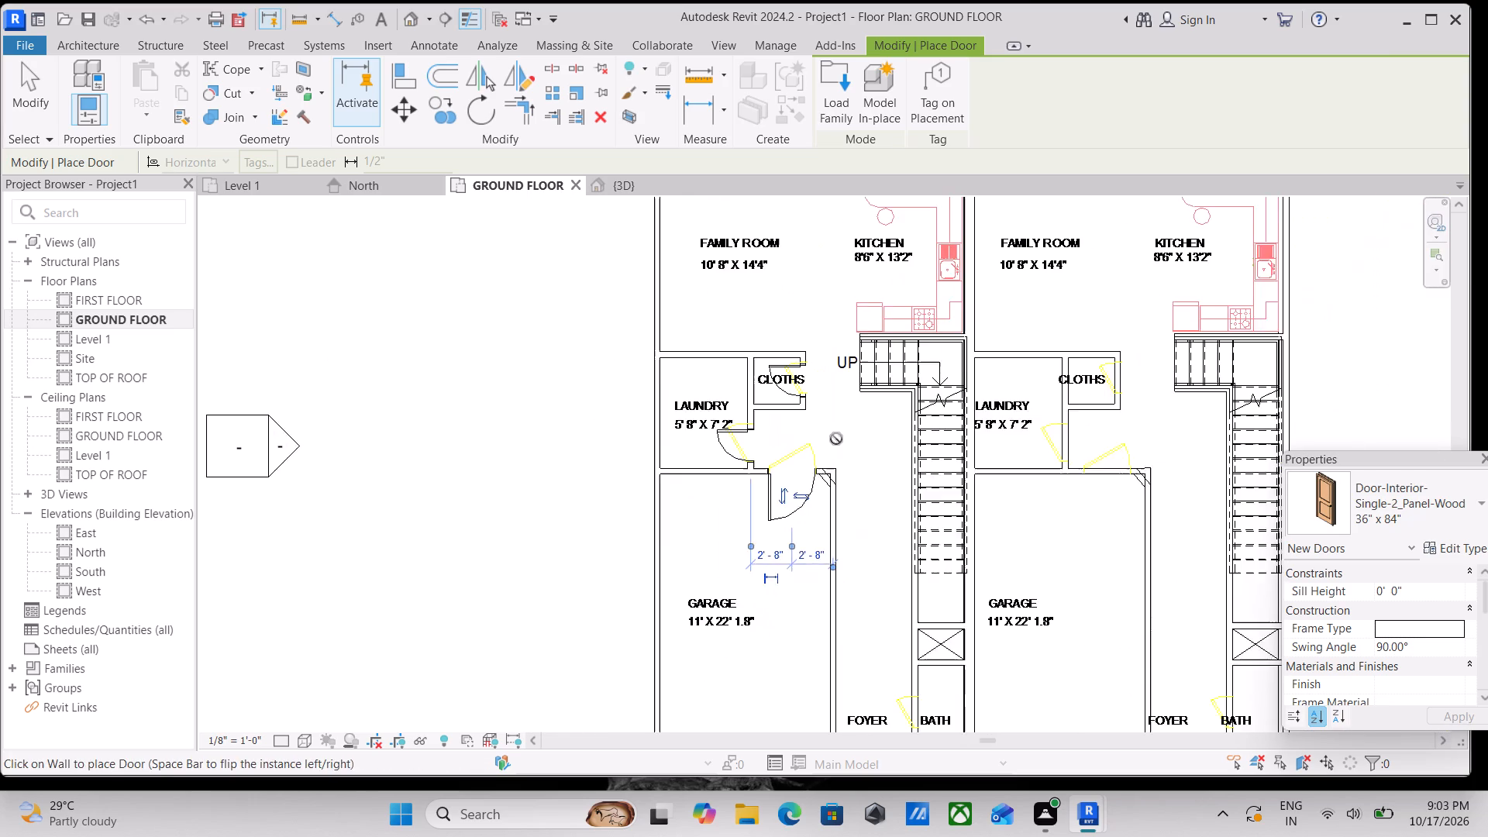
pyautogui.moveTo(835, 439); pyautogui.dragTo(725, 444, button='middle')
pyautogui.scroll(2, 1001, 482)
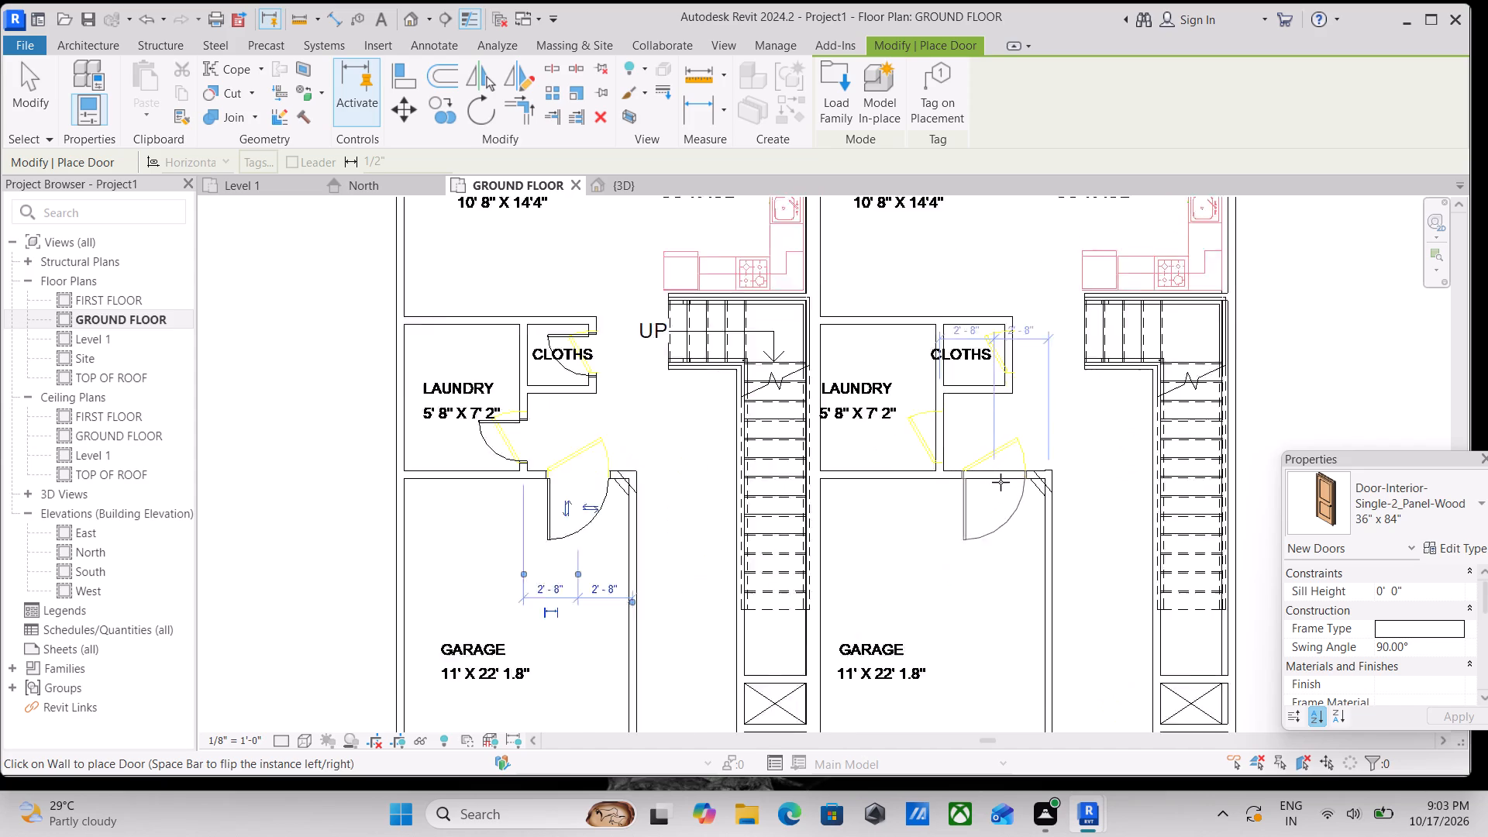
pyautogui.scroll(1, 1001, 482)
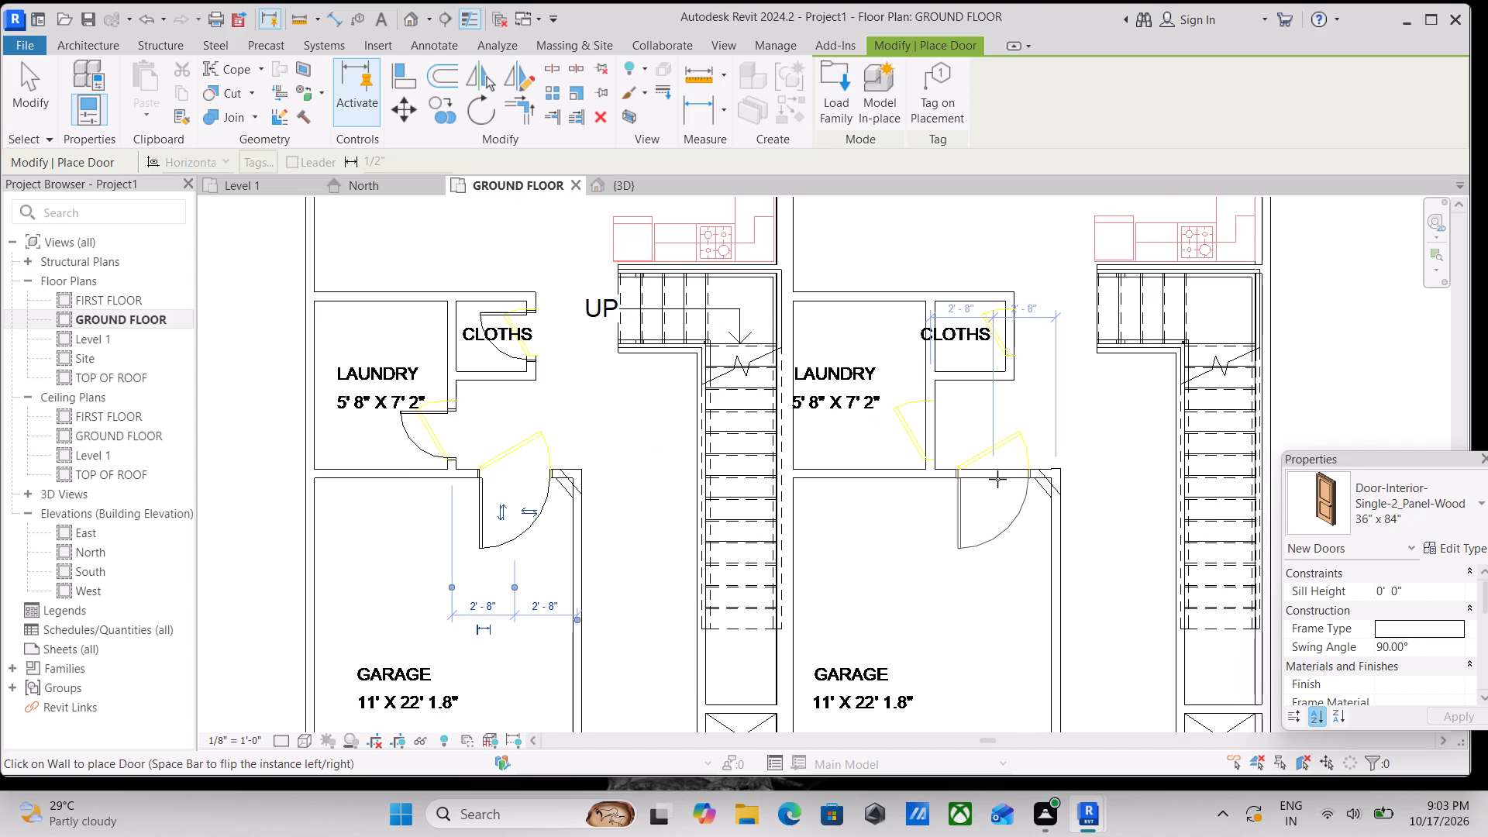
pyautogui.click(997, 479)
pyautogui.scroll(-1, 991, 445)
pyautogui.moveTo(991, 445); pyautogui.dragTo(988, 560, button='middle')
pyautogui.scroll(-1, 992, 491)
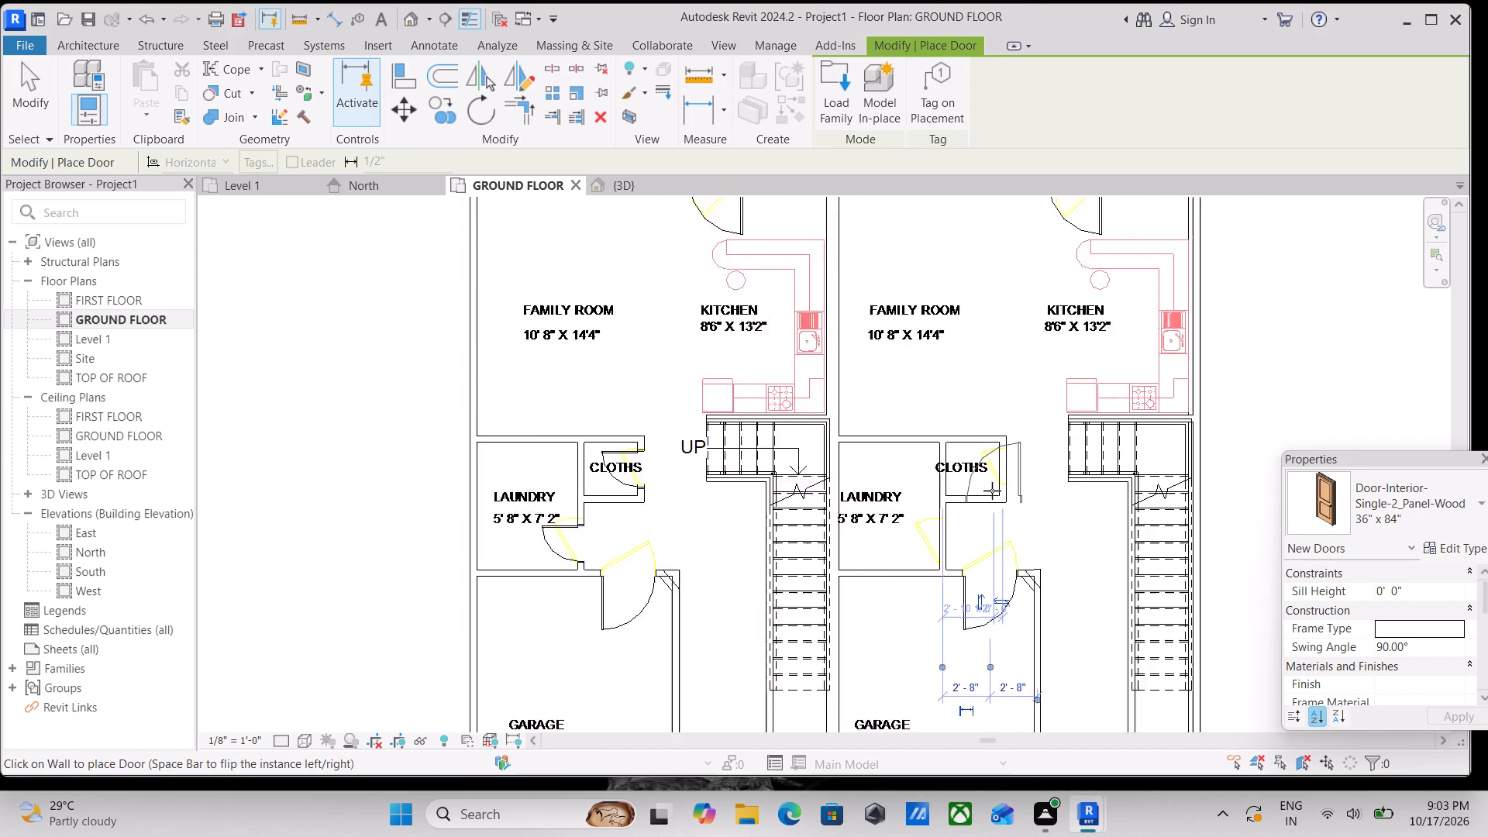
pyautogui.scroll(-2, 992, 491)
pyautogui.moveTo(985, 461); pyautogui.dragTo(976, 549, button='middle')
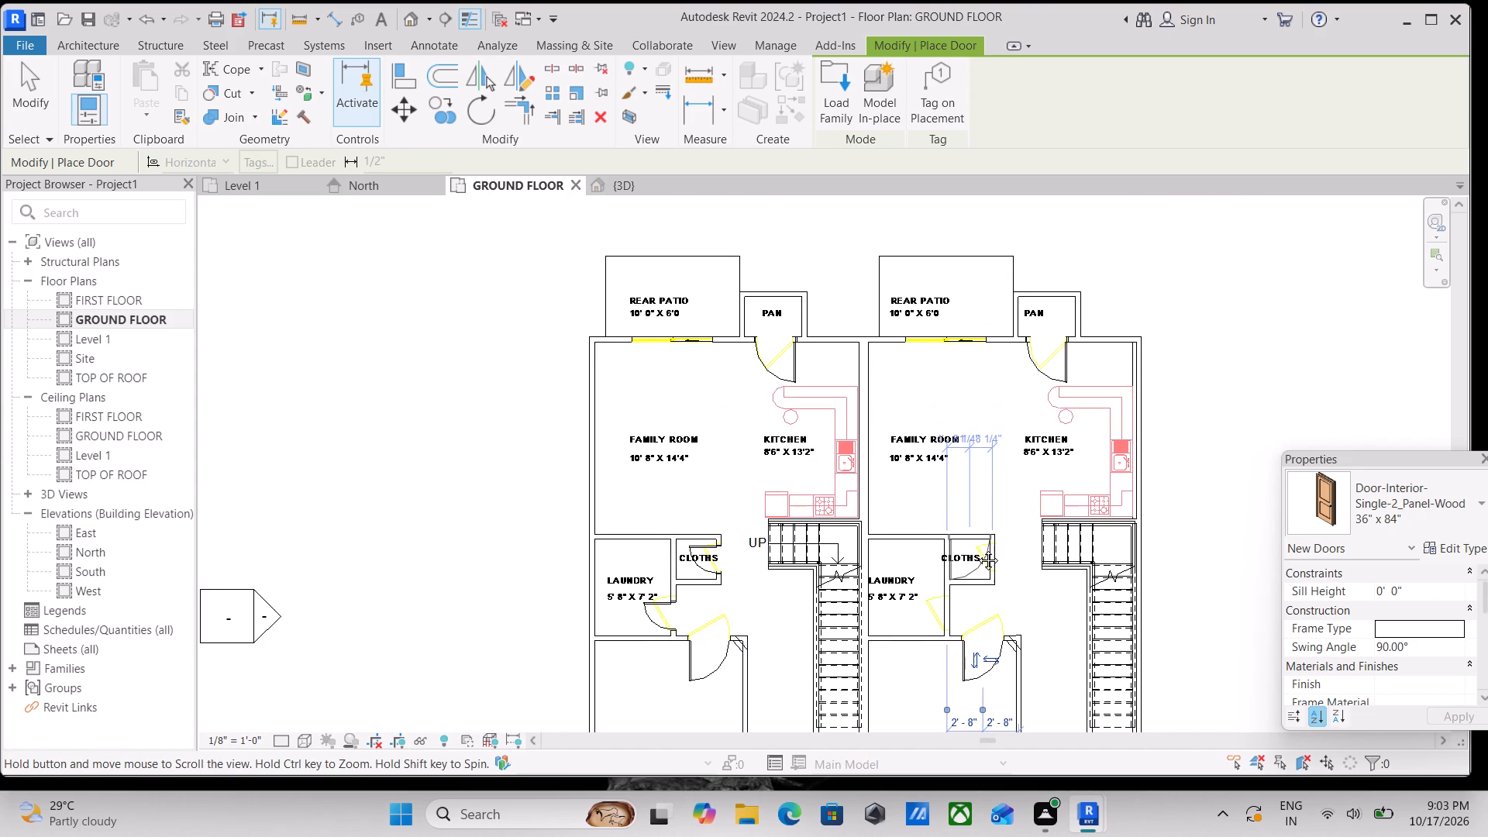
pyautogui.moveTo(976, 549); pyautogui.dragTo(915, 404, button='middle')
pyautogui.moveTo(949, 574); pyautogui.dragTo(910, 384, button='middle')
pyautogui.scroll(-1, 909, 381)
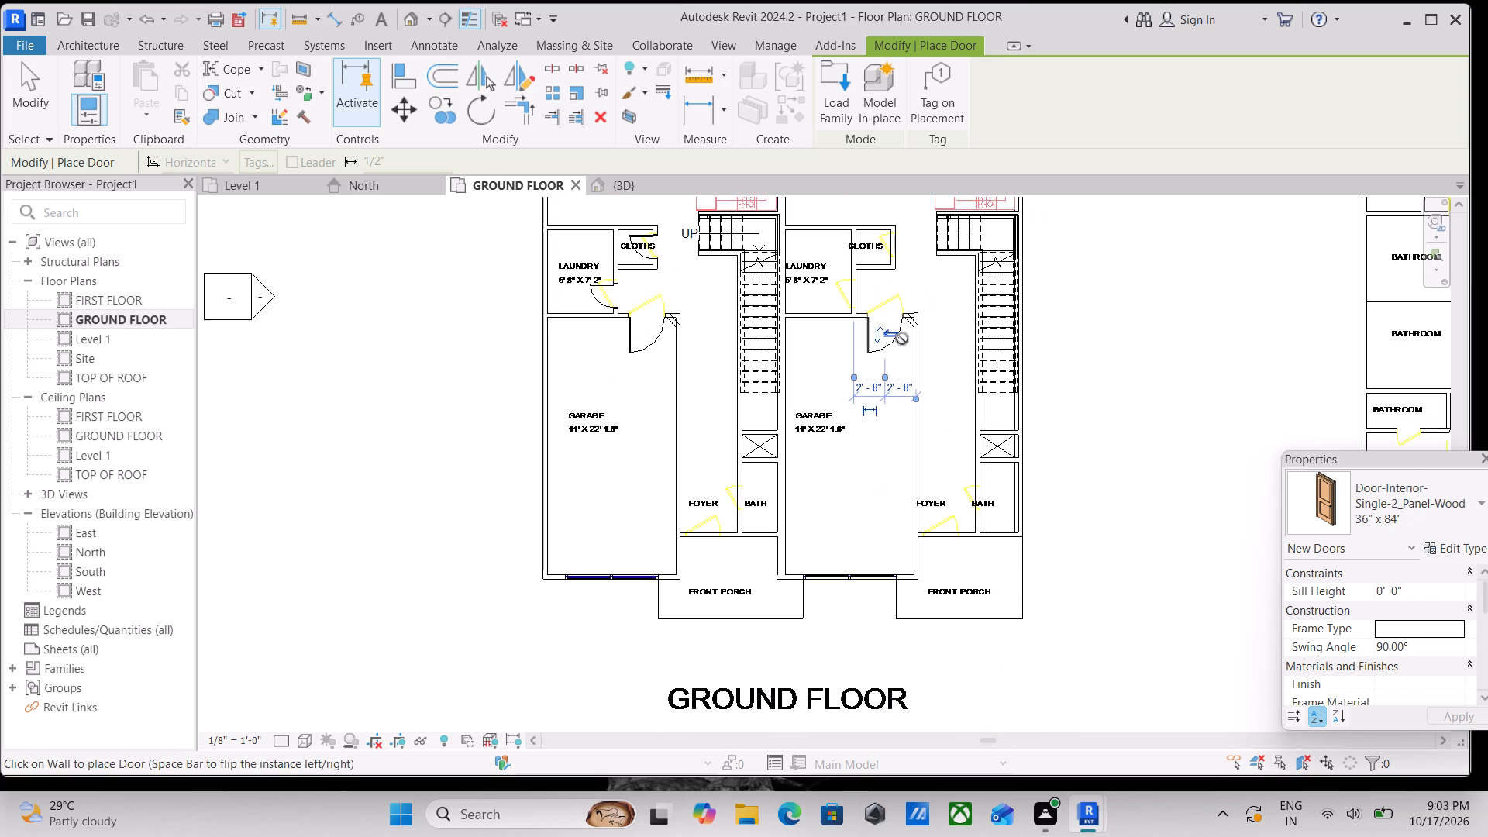
# Place a 24" x 84" flush-panel door in the east unit's laundry east wall, about 1' 6" from the garage wall, hinged north, swinging into the laundry.
pyautogui.scroll(3, 918, 446)
pyautogui.moveTo(815, 376); pyautogui.dragTo(863, 558, button='middle')
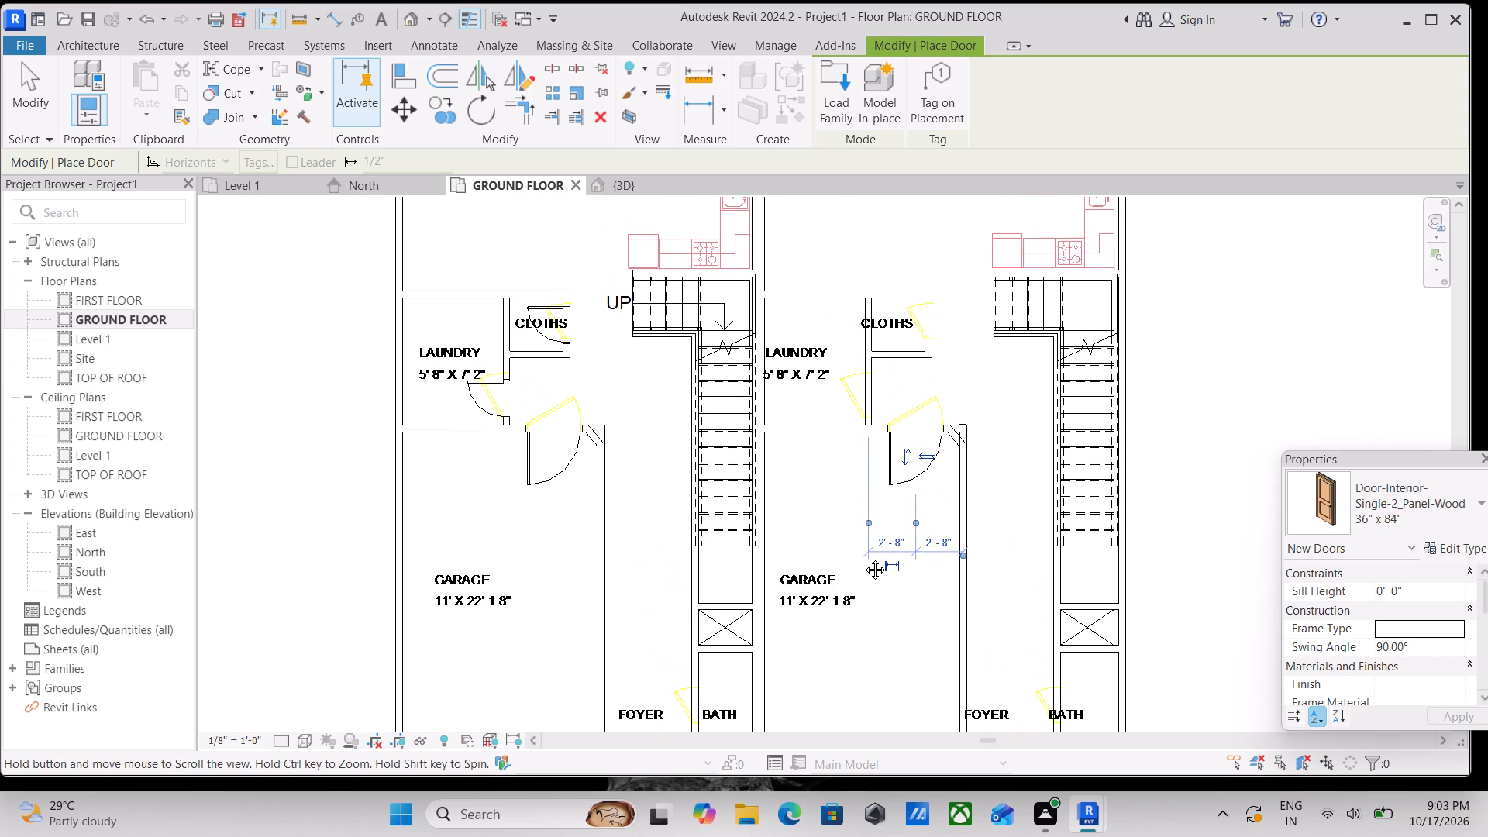
pyautogui.moveTo(863, 558); pyautogui.dragTo(842, 509, button='middle')
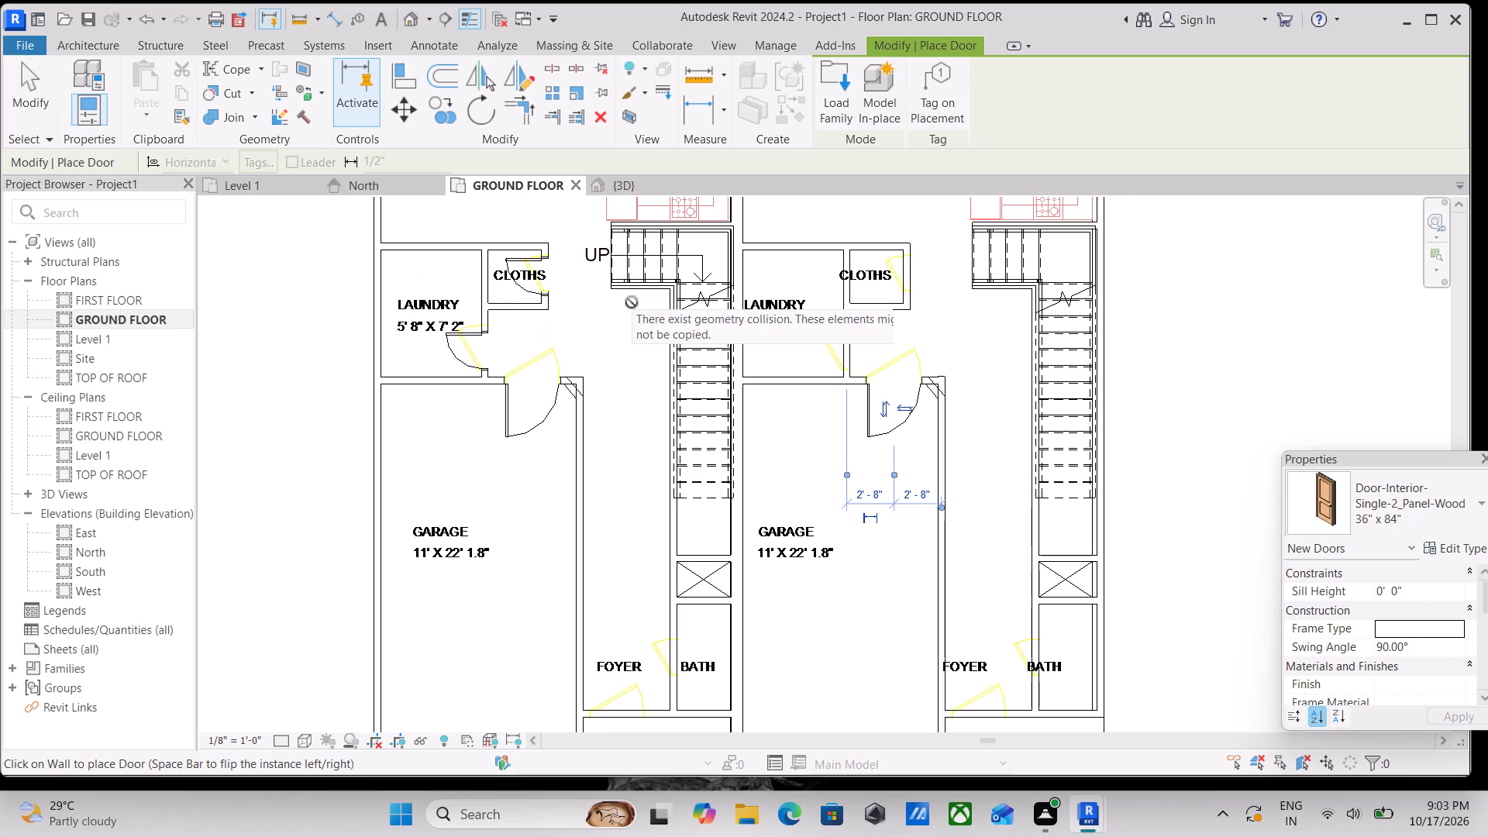
pyautogui.scroll(1, 632, 302)
pyautogui.press('Escape')
pyautogui.press('Escape')
pyautogui.press('Escape')
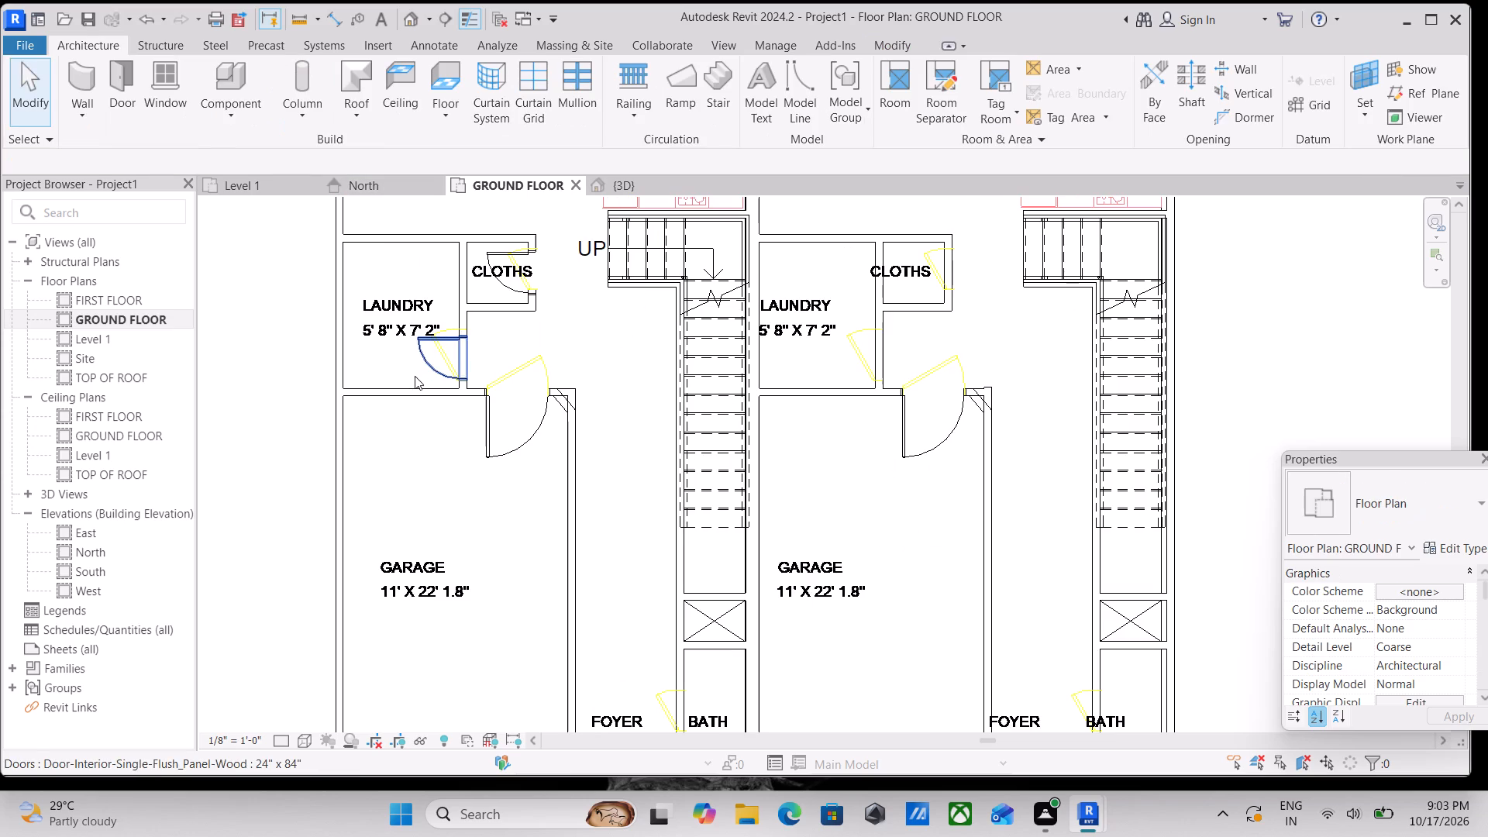
pyautogui.click(418, 350)
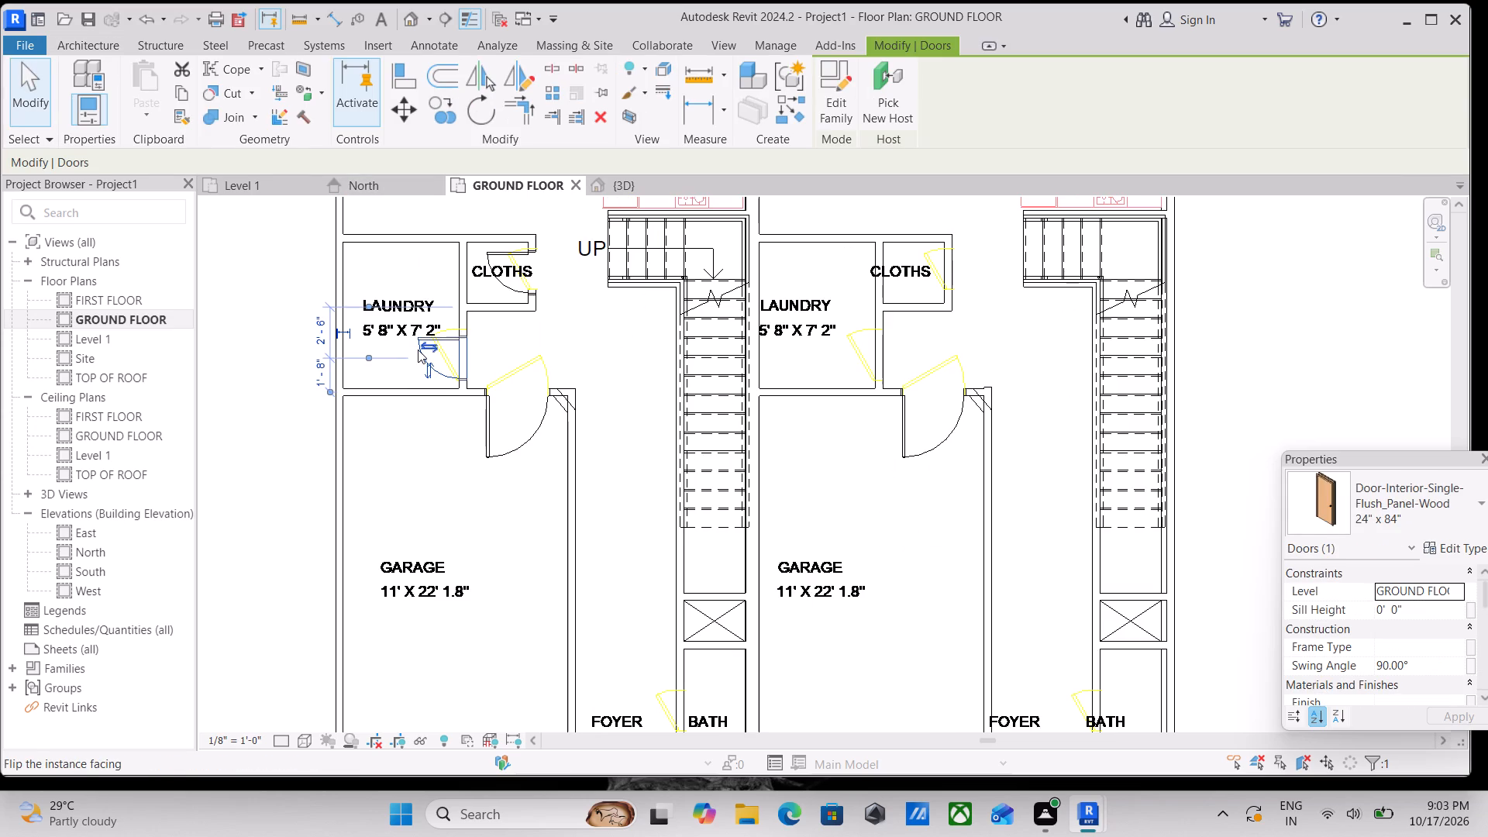
pyautogui.write('cs')
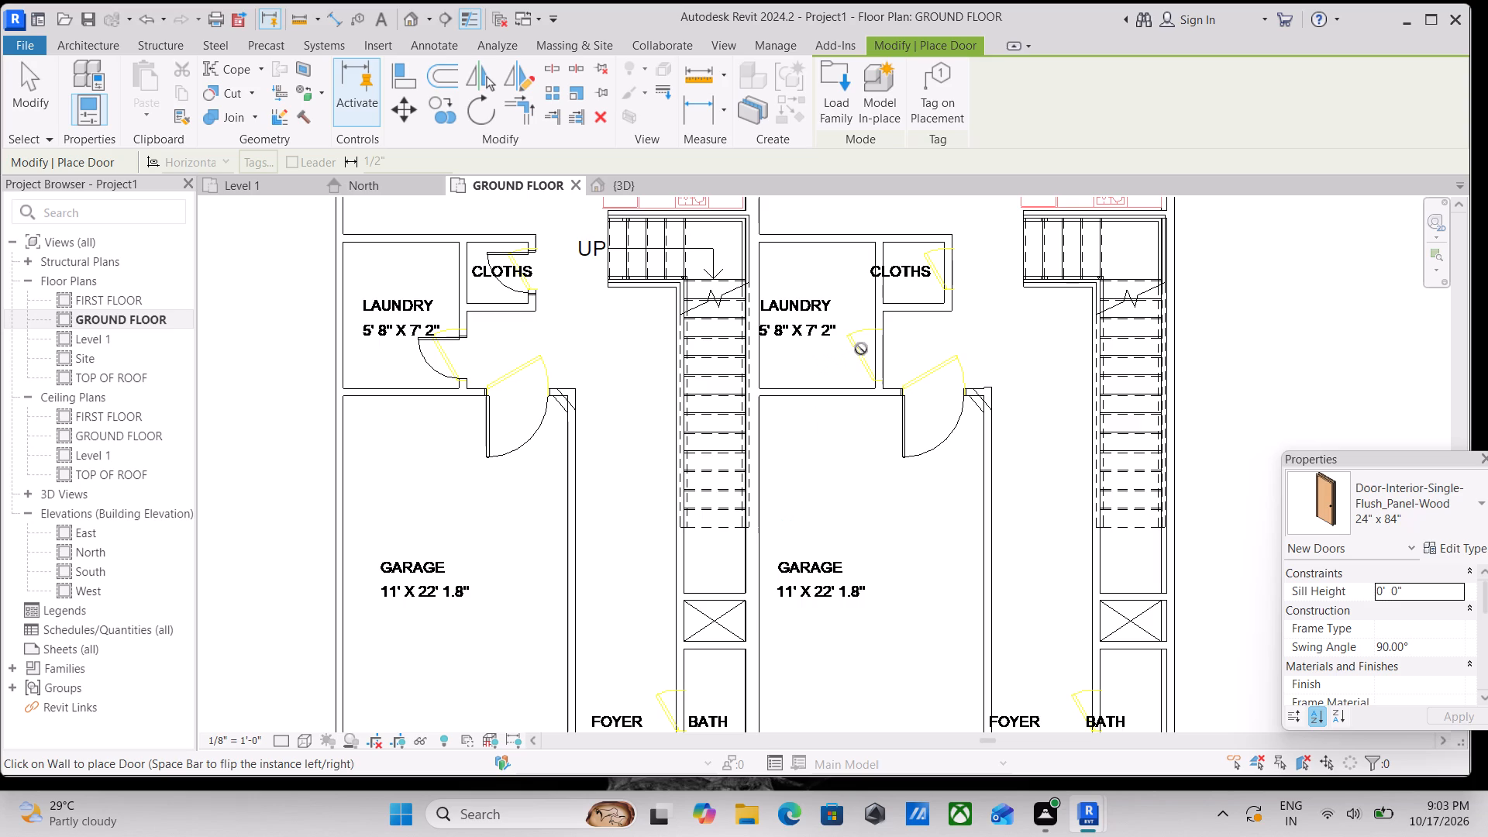
pyautogui.scroll(3, 874, 346)
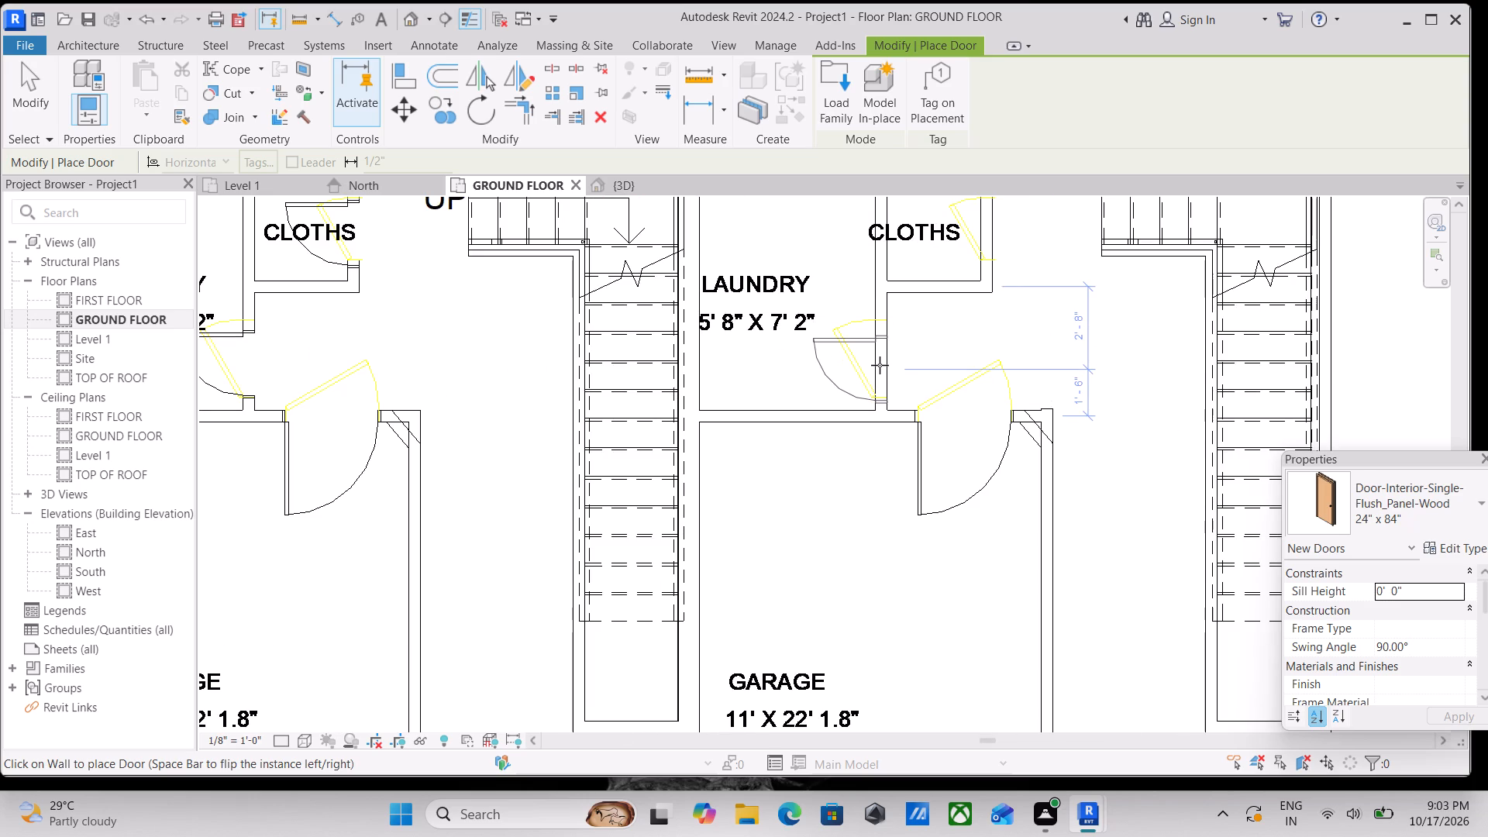
pyautogui.click(880, 365)
# Place a 24" x 84" flush-panel door centred in the east wall of the east unit's cloths closet, hinged north and swinging into the closet.
pyautogui.moveTo(880, 365); pyautogui.dragTo(866, 439, button='middle')
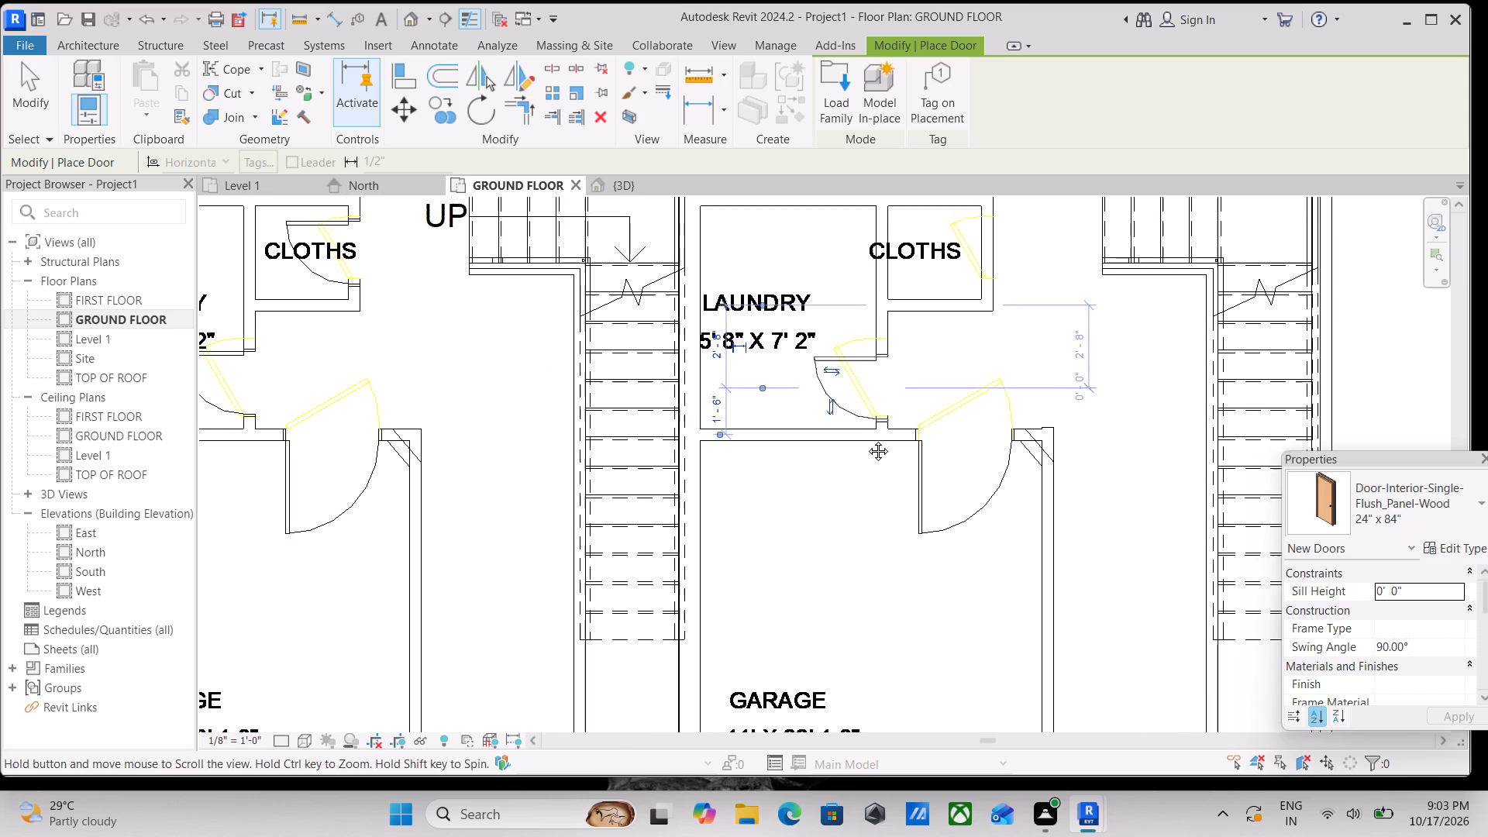
pyautogui.moveTo(866, 439); pyautogui.dragTo(849, 489, button='middle')
pyautogui.click(951, 351)
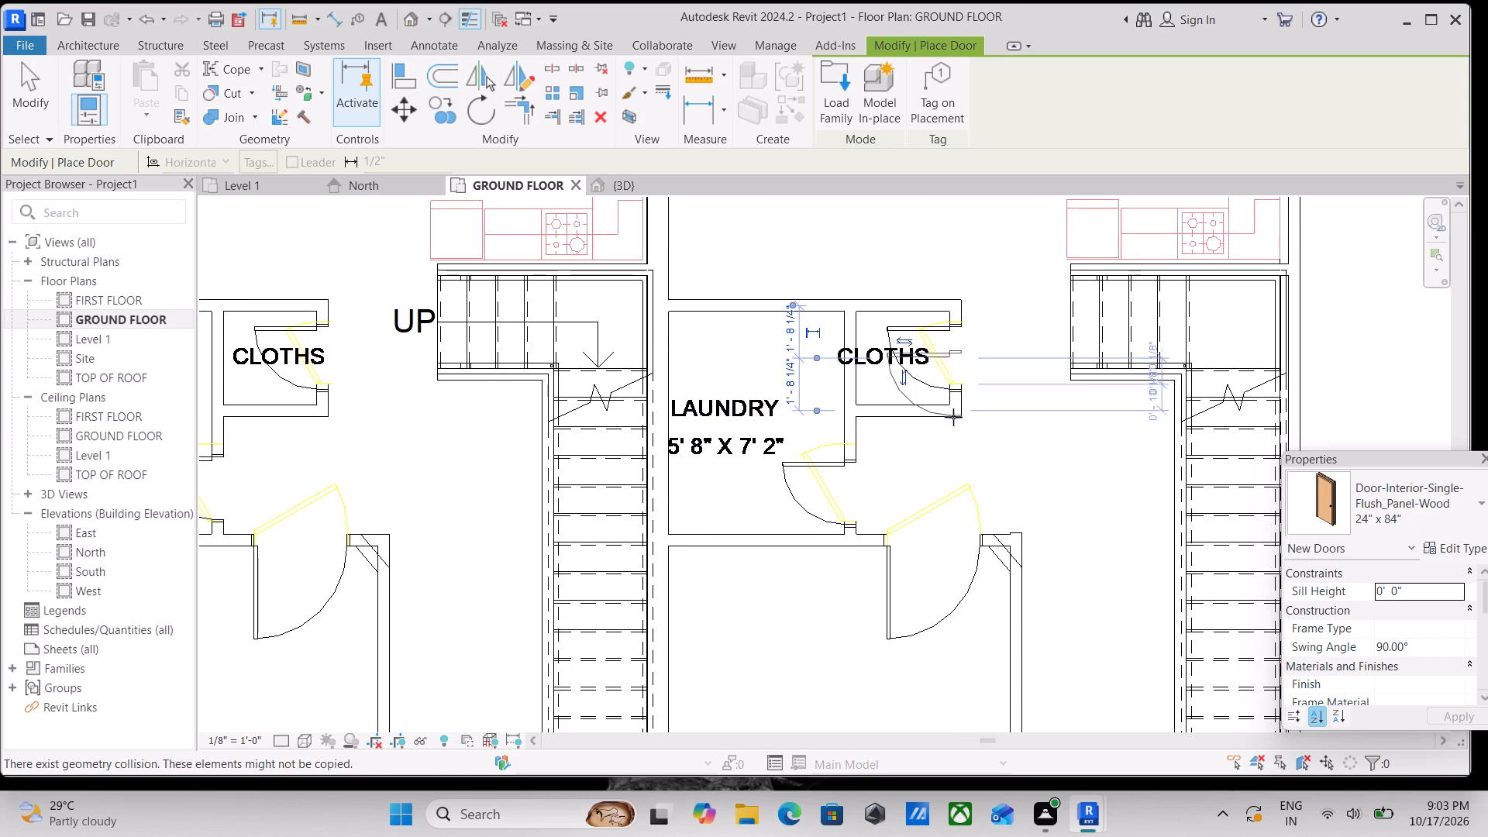
pyautogui.scroll(-2, 963, 441)
pyautogui.moveTo(963, 441); pyautogui.dragTo(921, 539, button='middle')
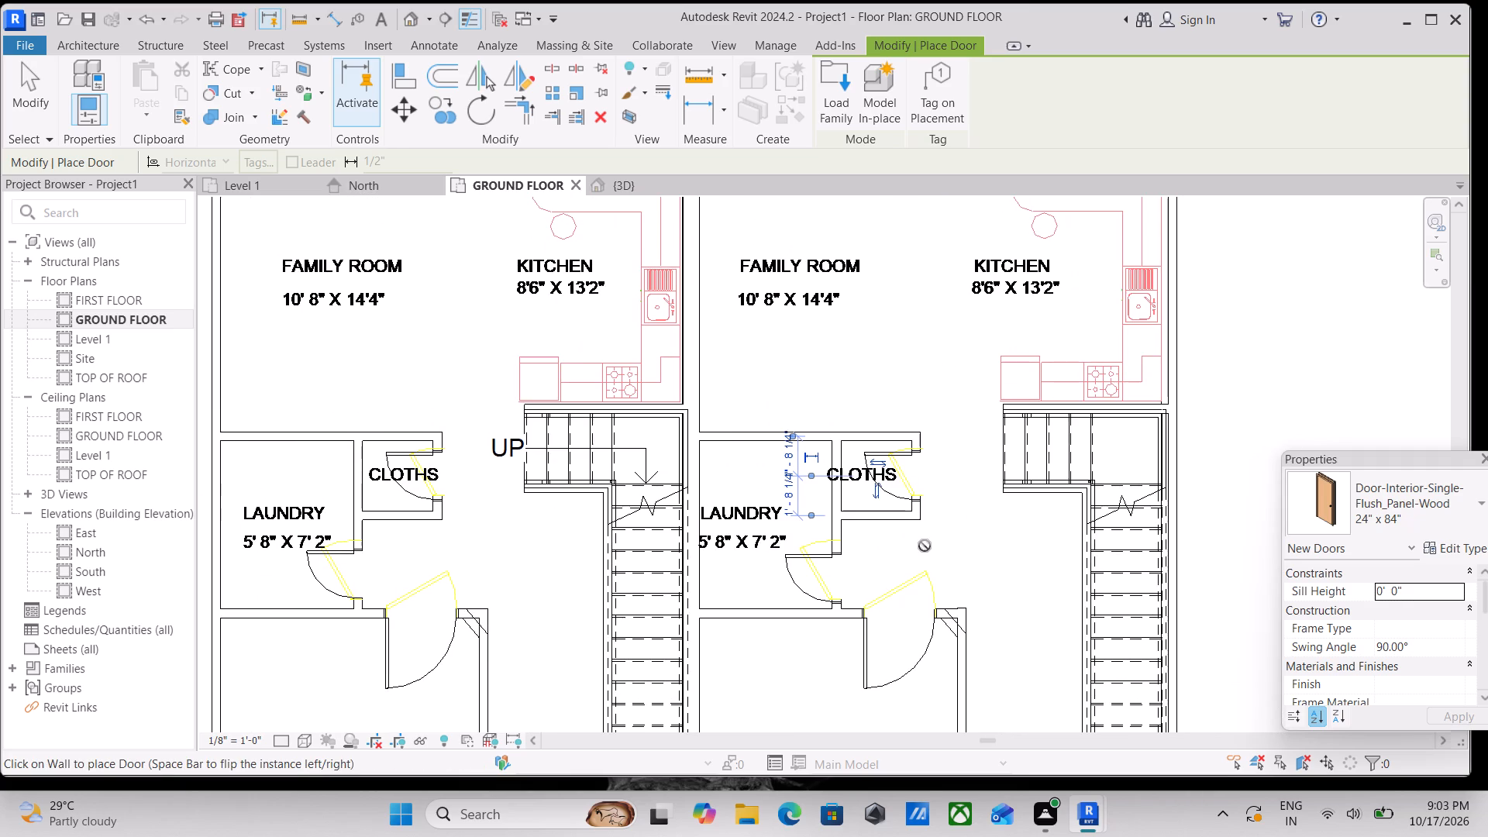
pyautogui.scroll(-3, 936, 515)
pyautogui.scroll(-2, 992, 284)
pyautogui.moveTo(957, 346); pyautogui.dragTo(853, 520, button='middle')
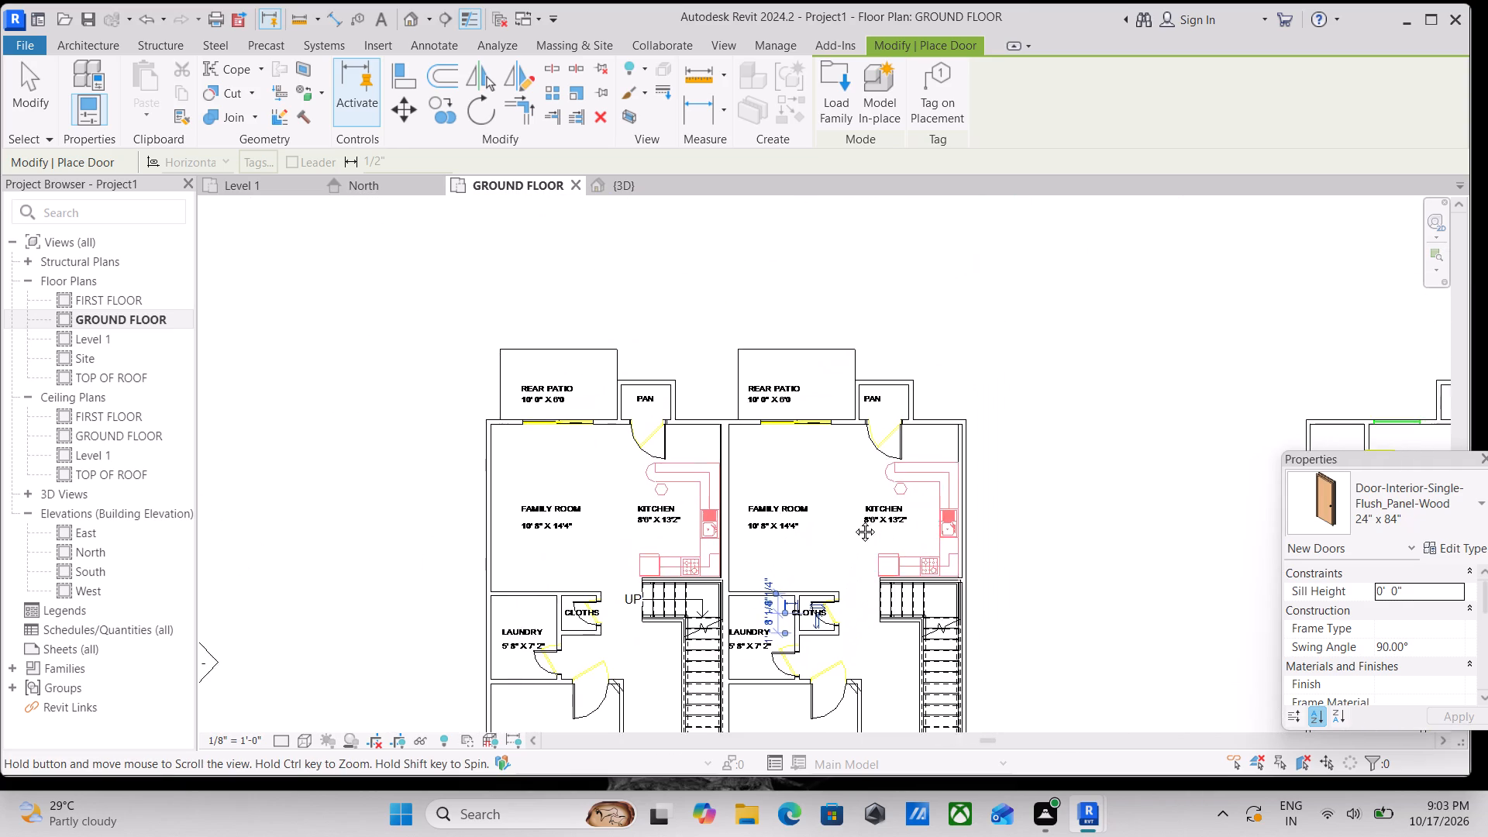
pyautogui.moveTo(853, 520); pyautogui.dragTo(793, 350, button='middle')
pyautogui.moveTo(928, 594); pyautogui.dragTo(944, 359, button='middle')
pyautogui.scroll(-1, 928, 573)
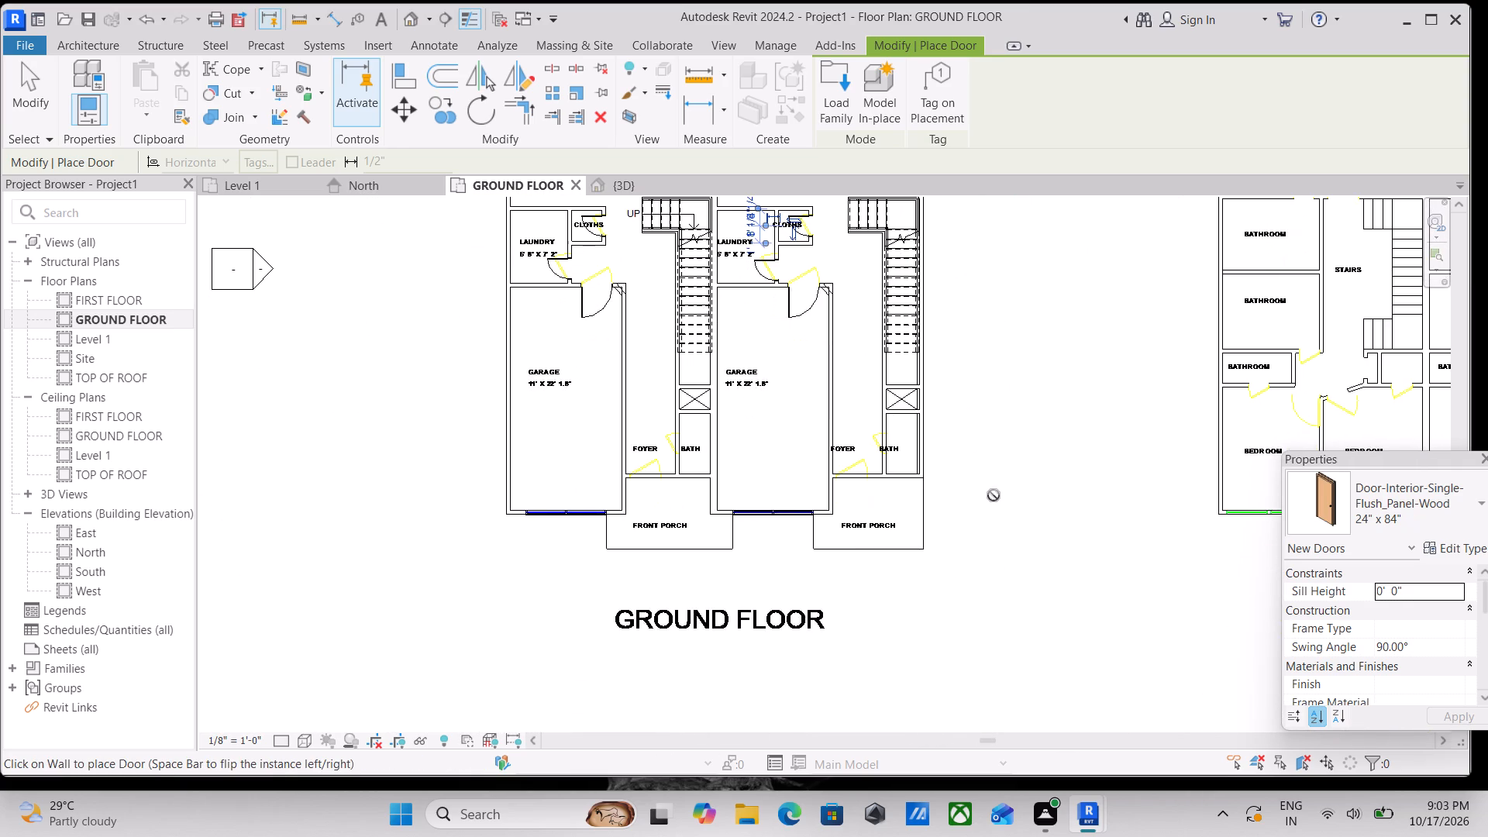
pyautogui.scroll(2, 994, 495)
pyautogui.press('Escape')
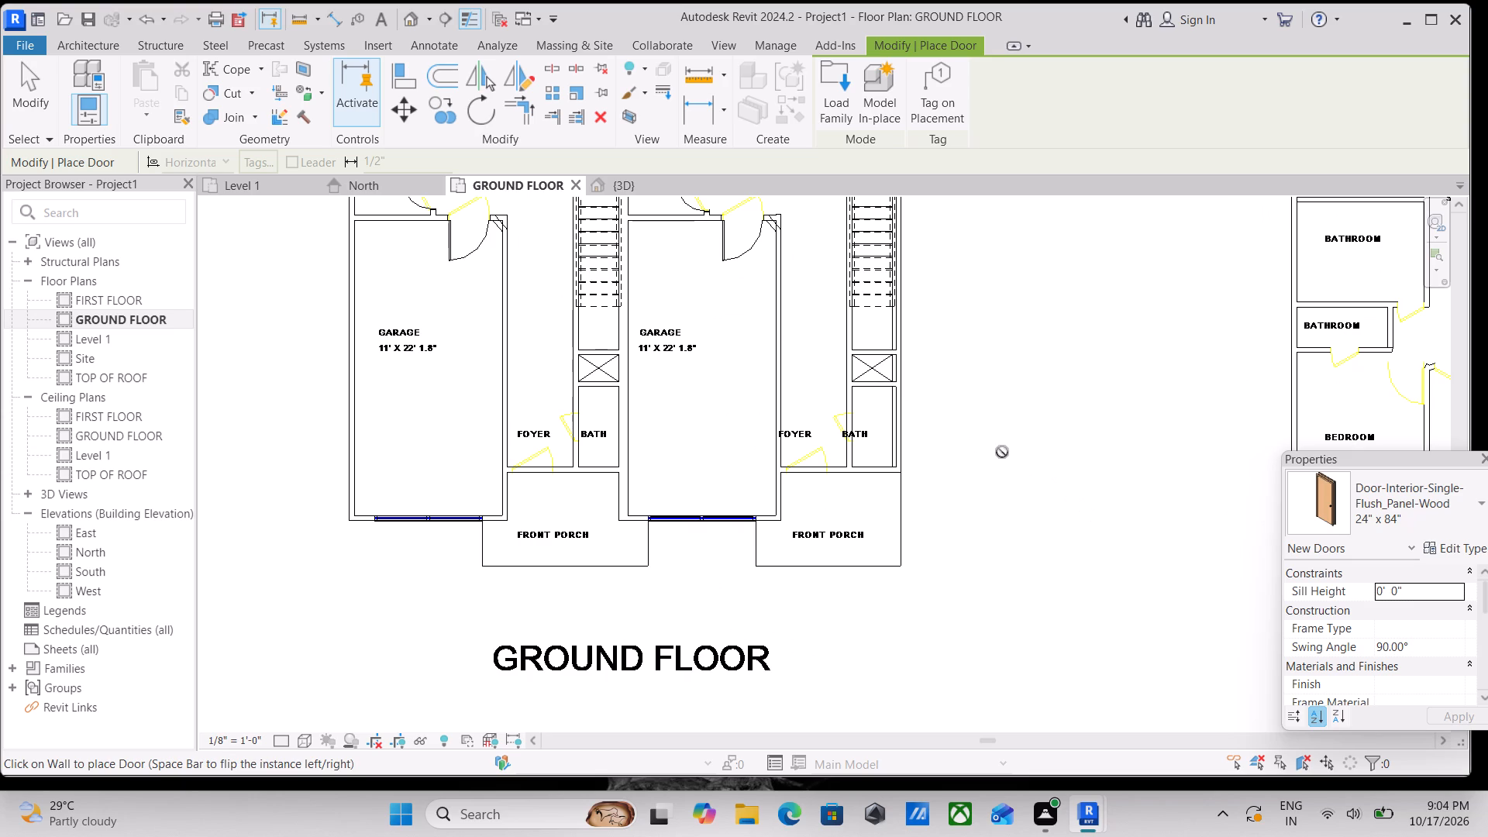
pyautogui.press('Escape')
# Place a 36" x 84" two-panel wood door in the west foyer's front wall, about 2' 3" from the garage wall, hinged east, swinging inward.
pyautogui.scroll(3, 550, 470)
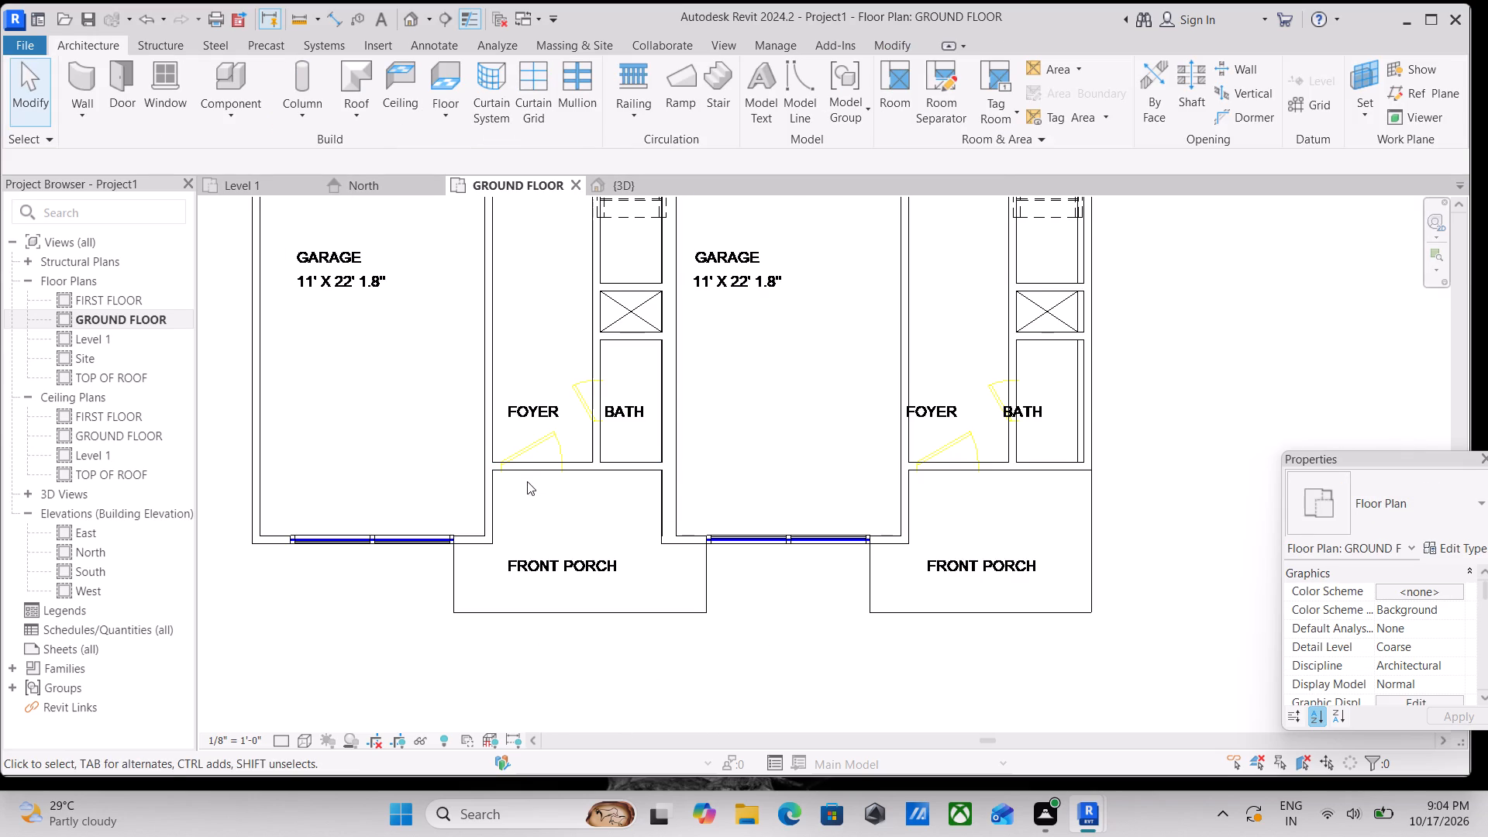
pyautogui.moveTo(527, 481); pyautogui.dragTo(623, 497, button='middle')
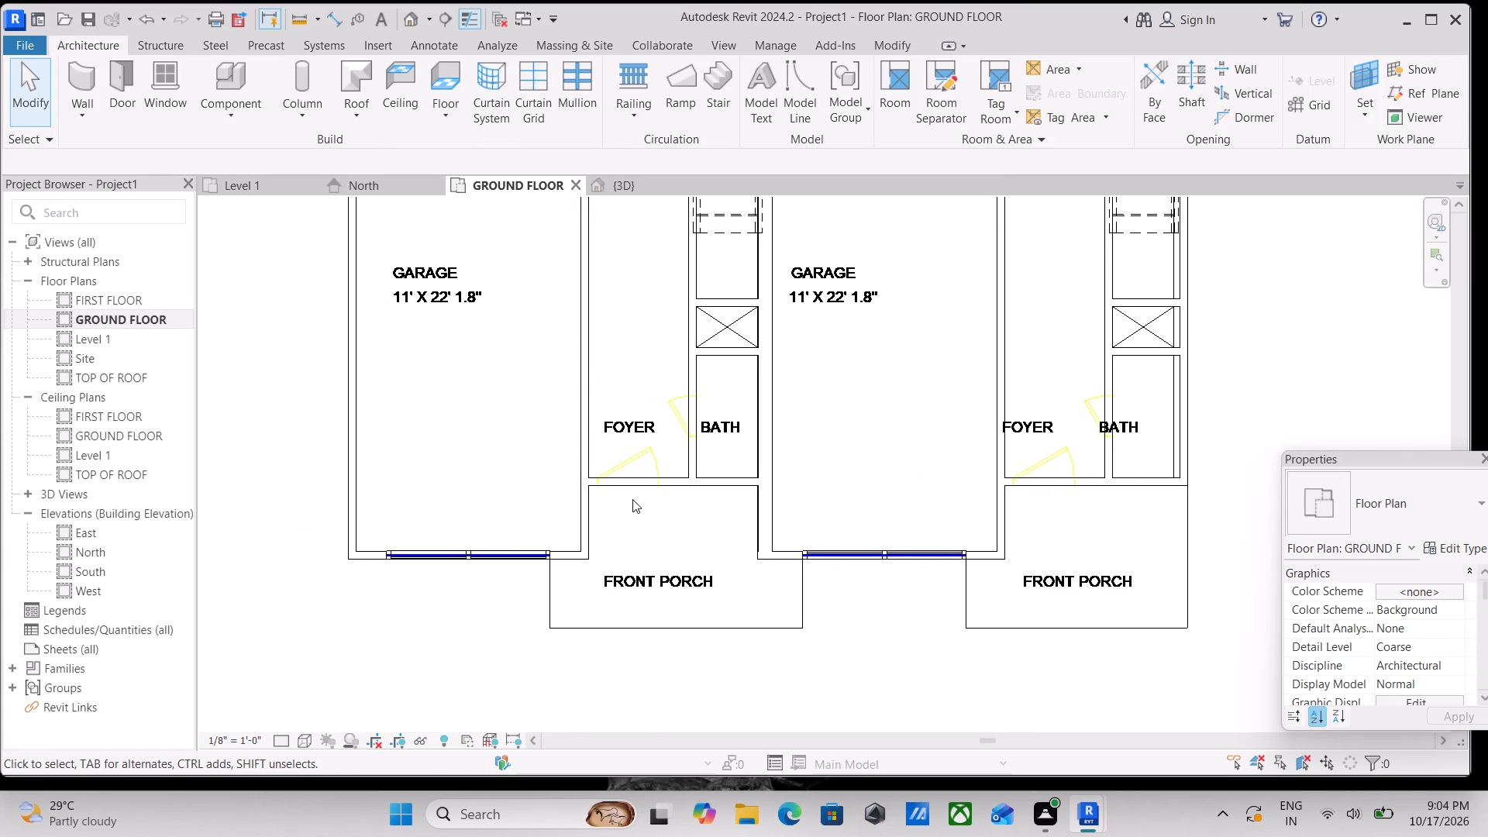
pyautogui.write('dr')
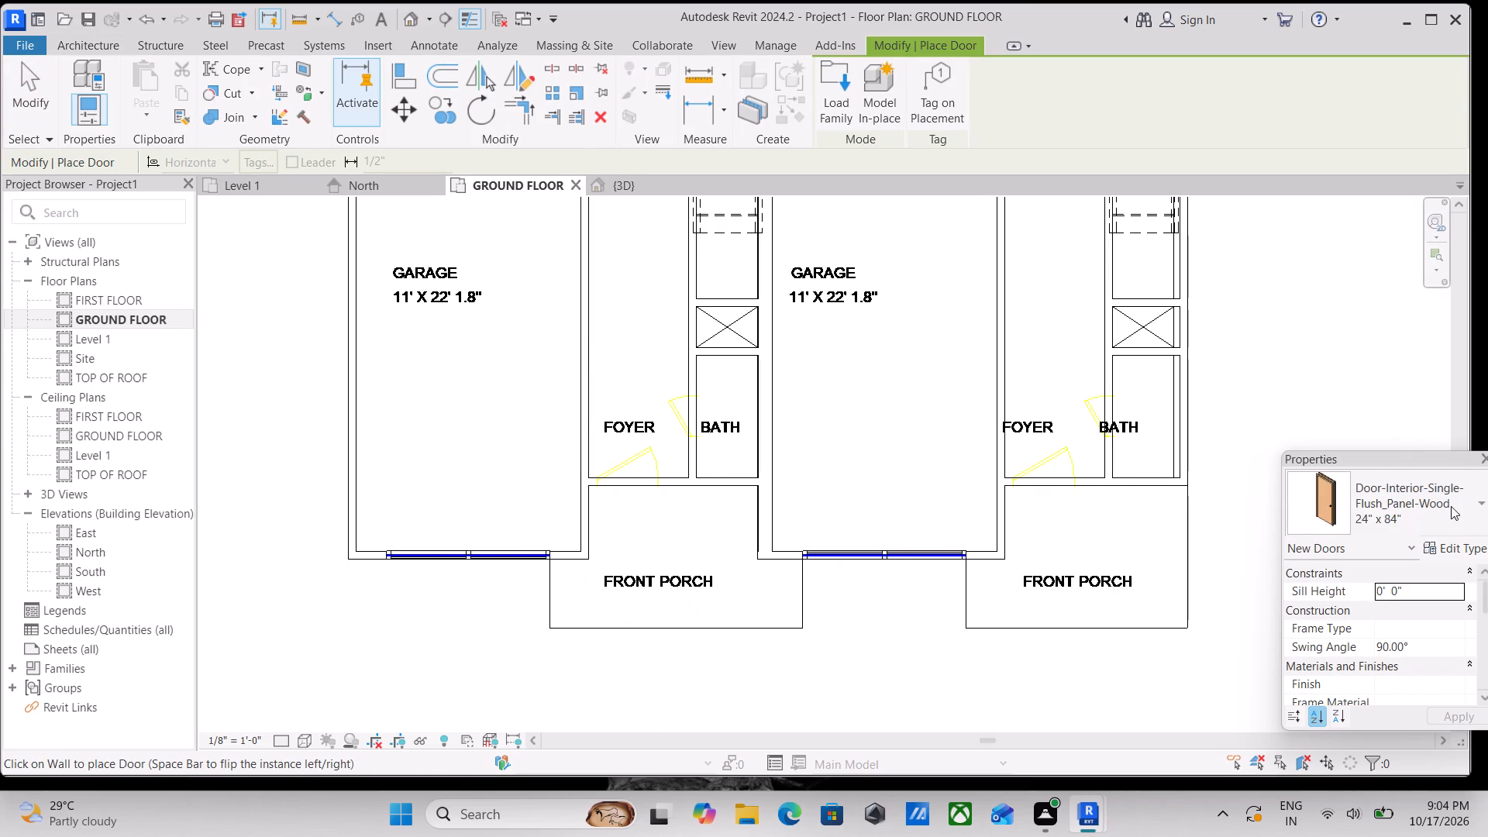
pyautogui.click(1445, 501)
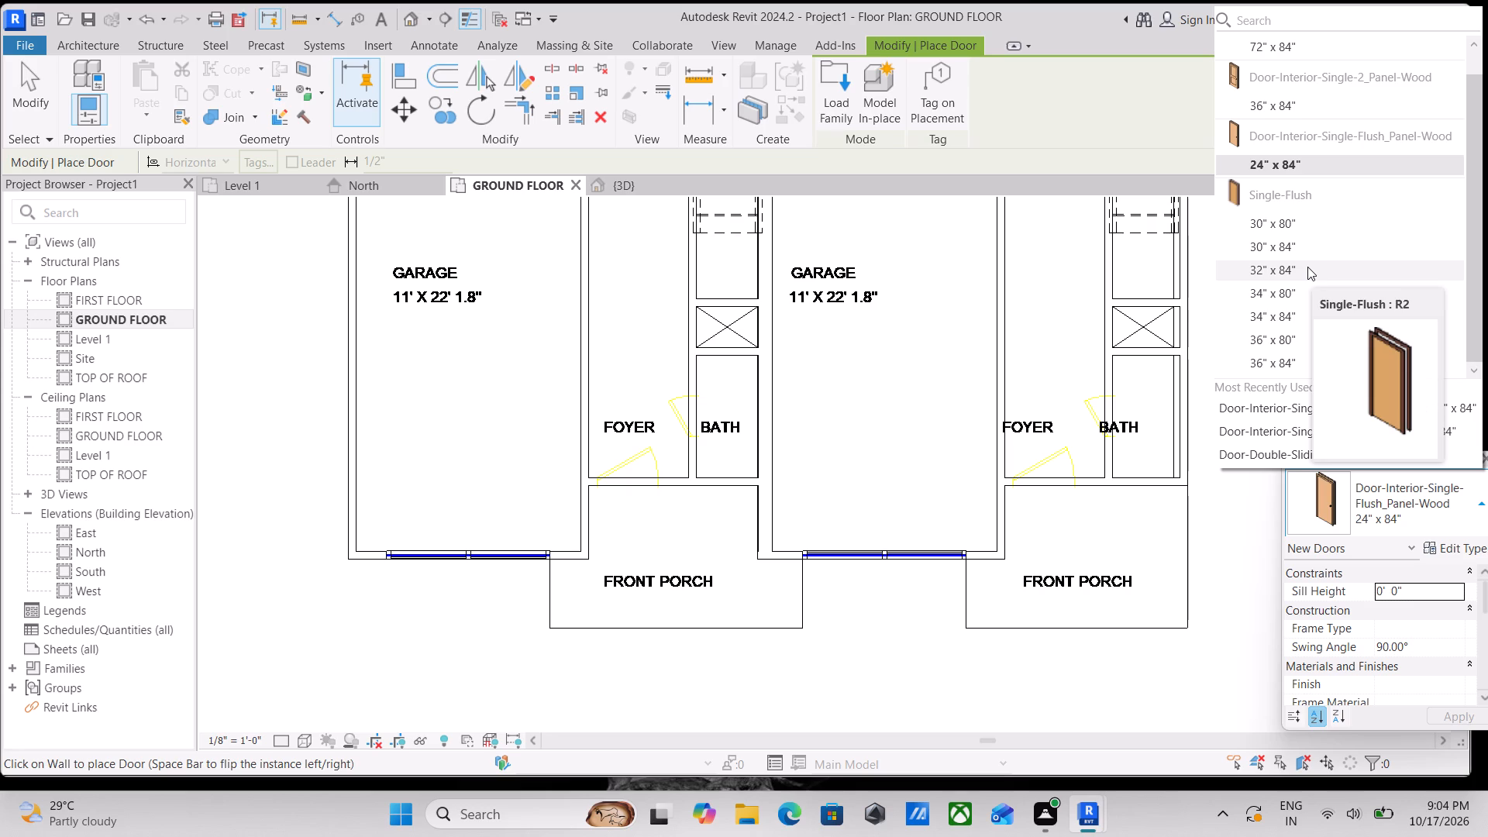
pyautogui.scroll(-1, 1261, 243)
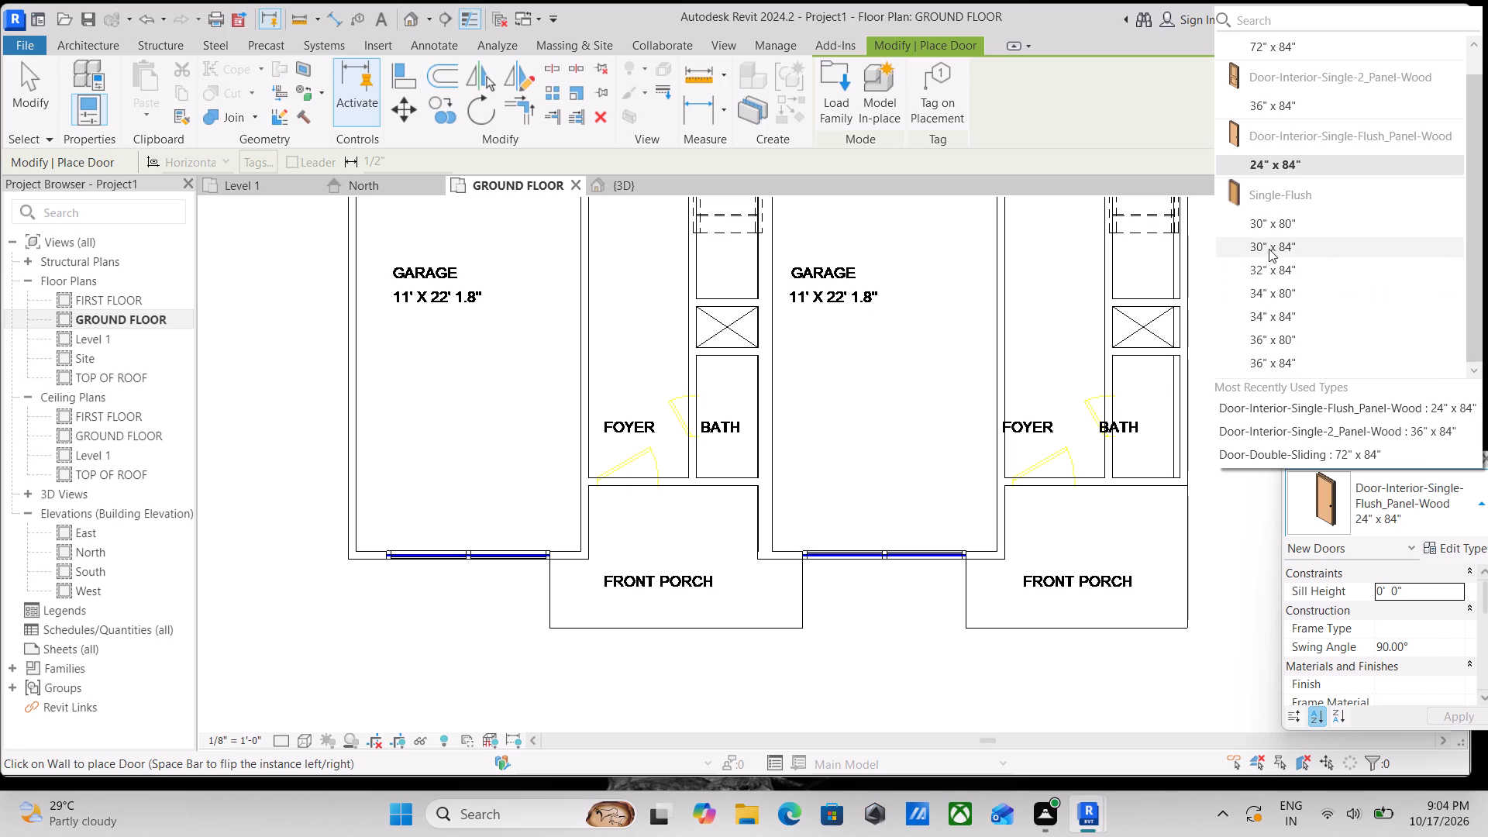
pyautogui.scroll(2, 1283, 270)
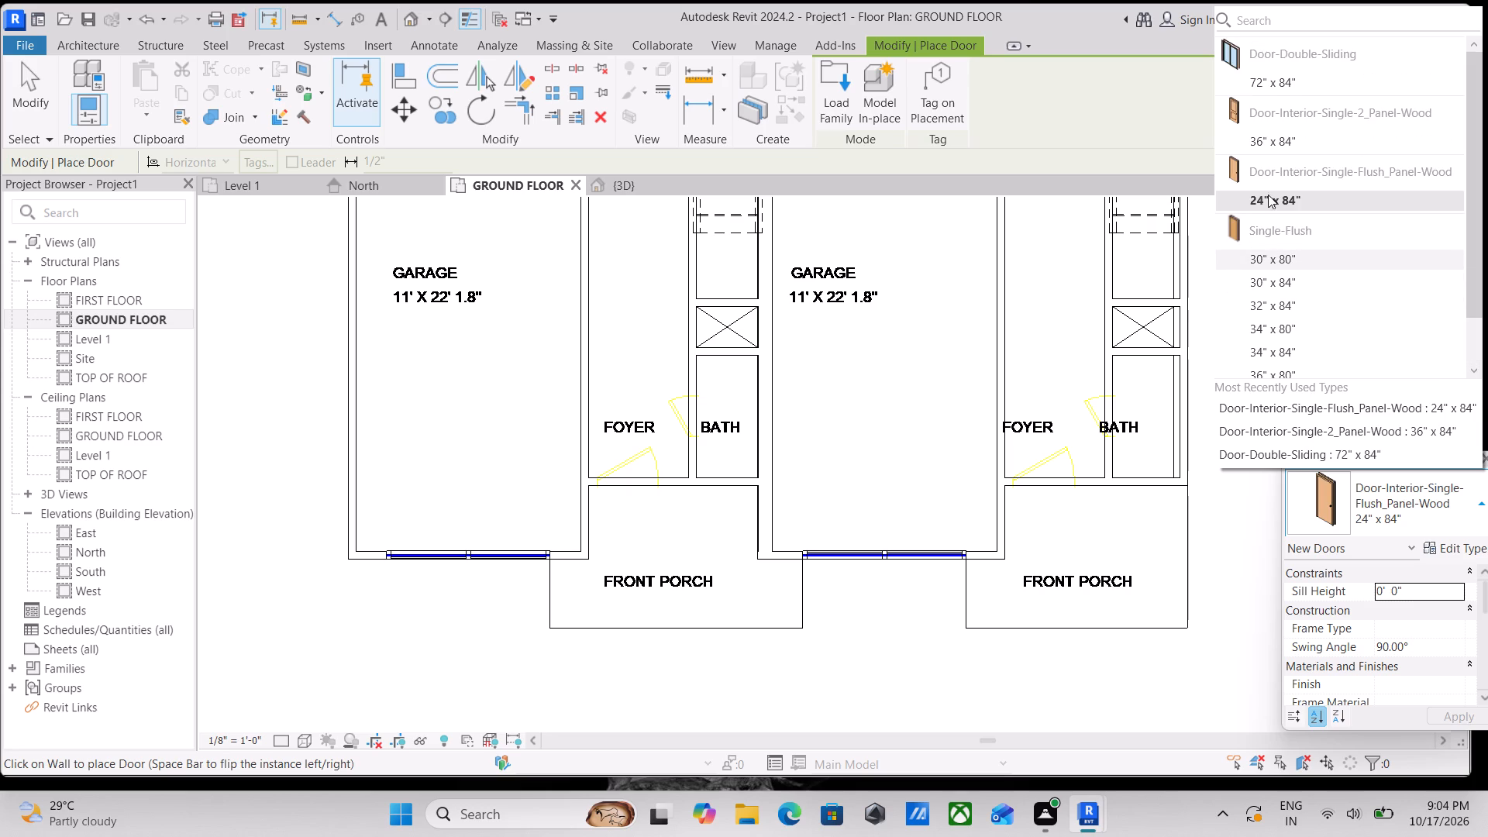
pyautogui.click(1281, 139)
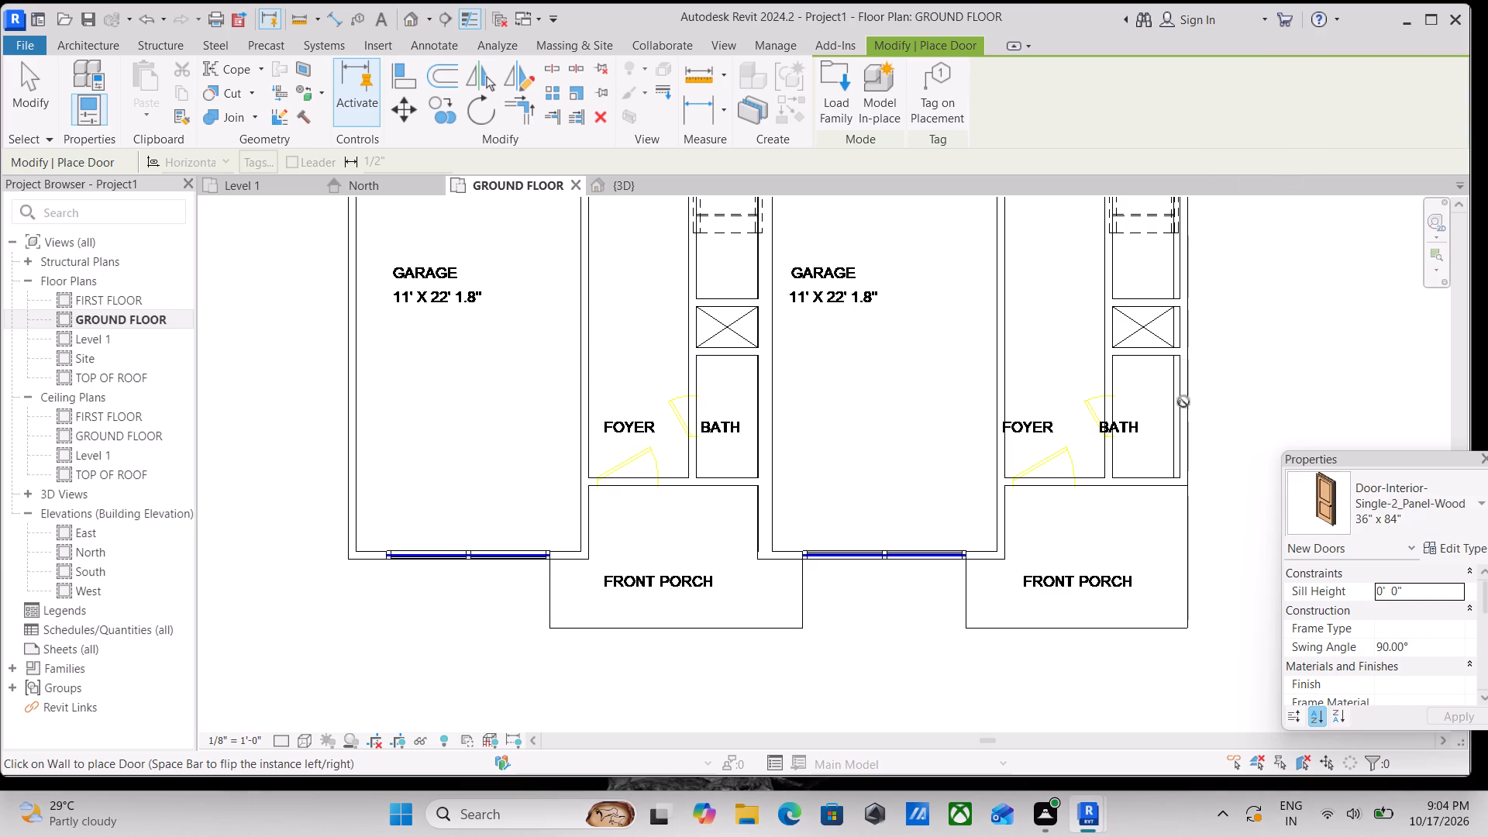
pyautogui.scroll(3, 627, 488)
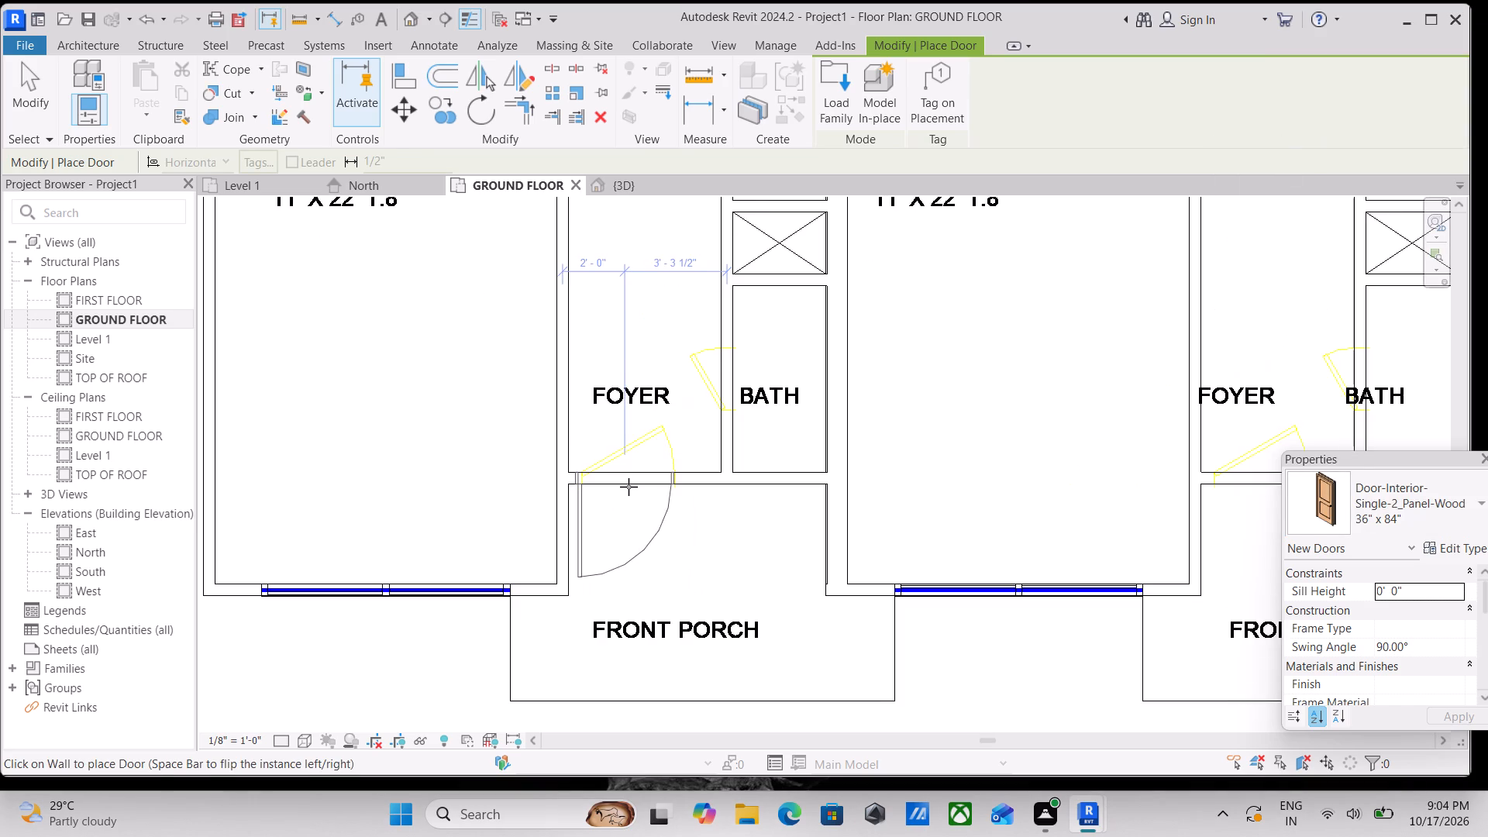
pyautogui.scroll(3, 629, 487)
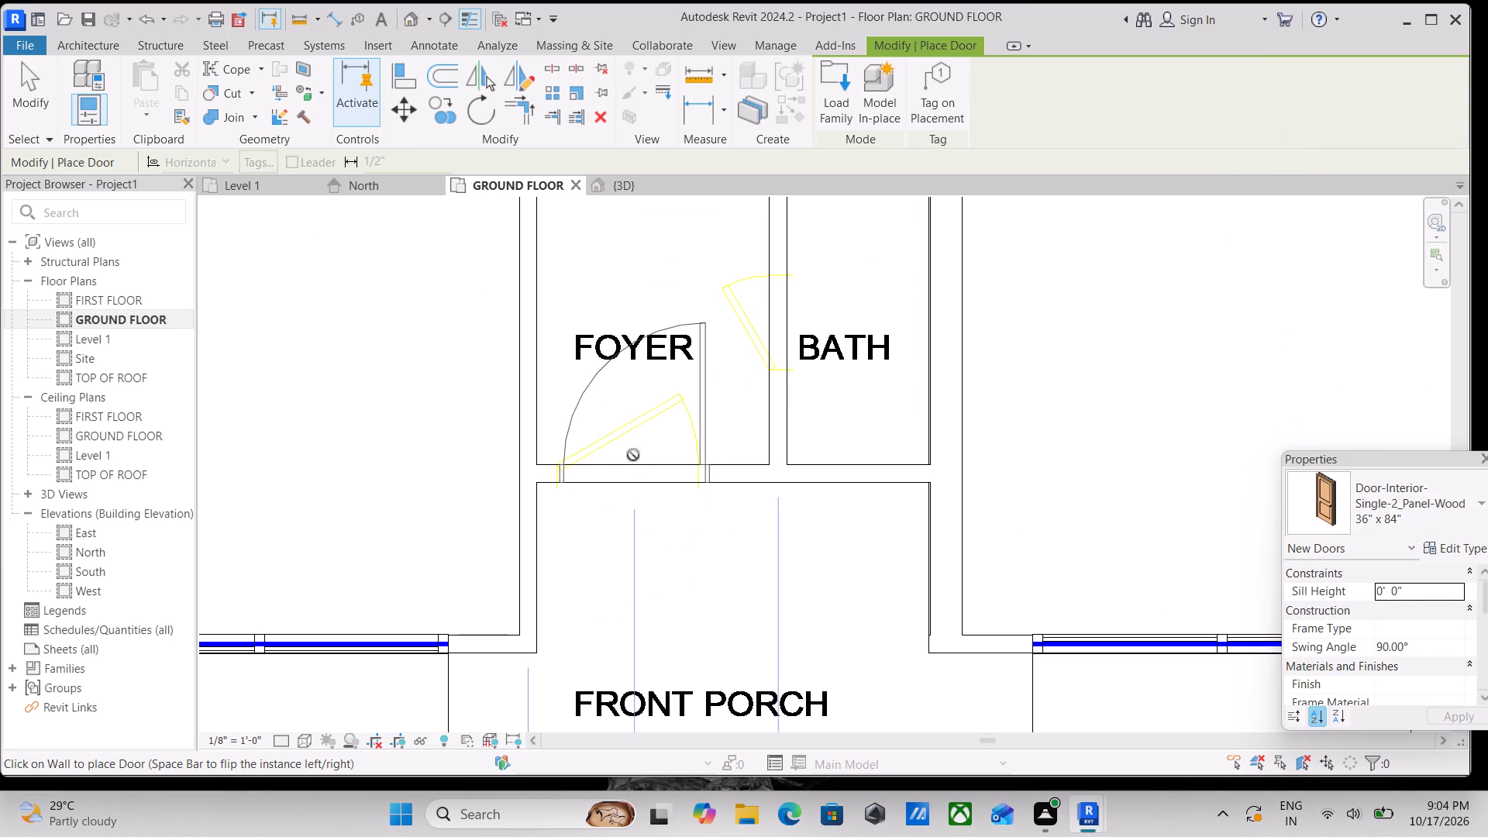
pyautogui.click(633, 463)
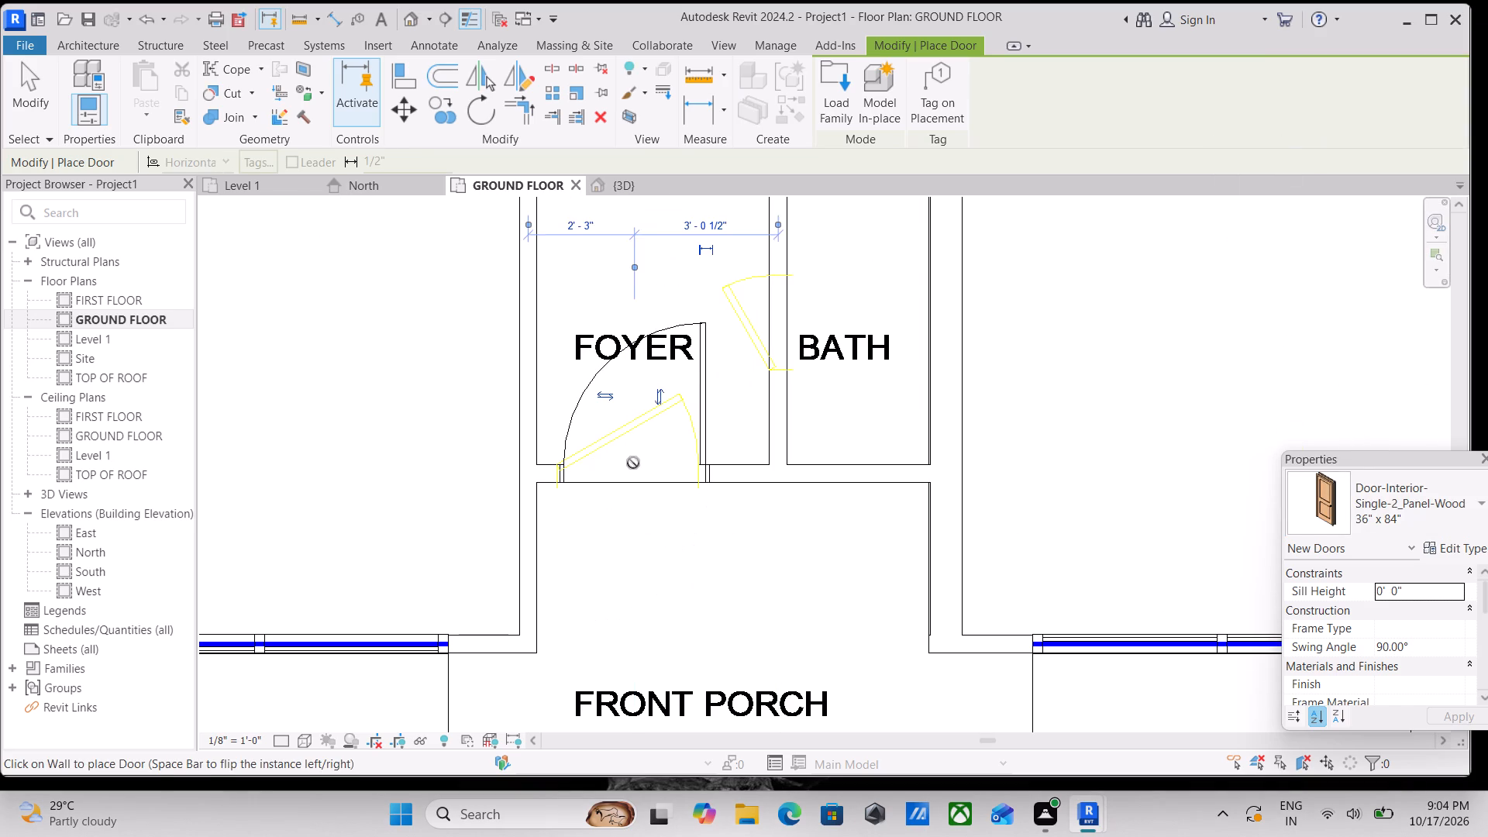
# Place a 24" x 84" flush-panel door between the west unit's foyer and bath, about 2' 8" from the bath's north wall, swinging into the foyer.
pyautogui.scroll(-2, 635, 458)
pyautogui.moveTo(635, 458); pyautogui.dragTo(625, 507, button='middle')
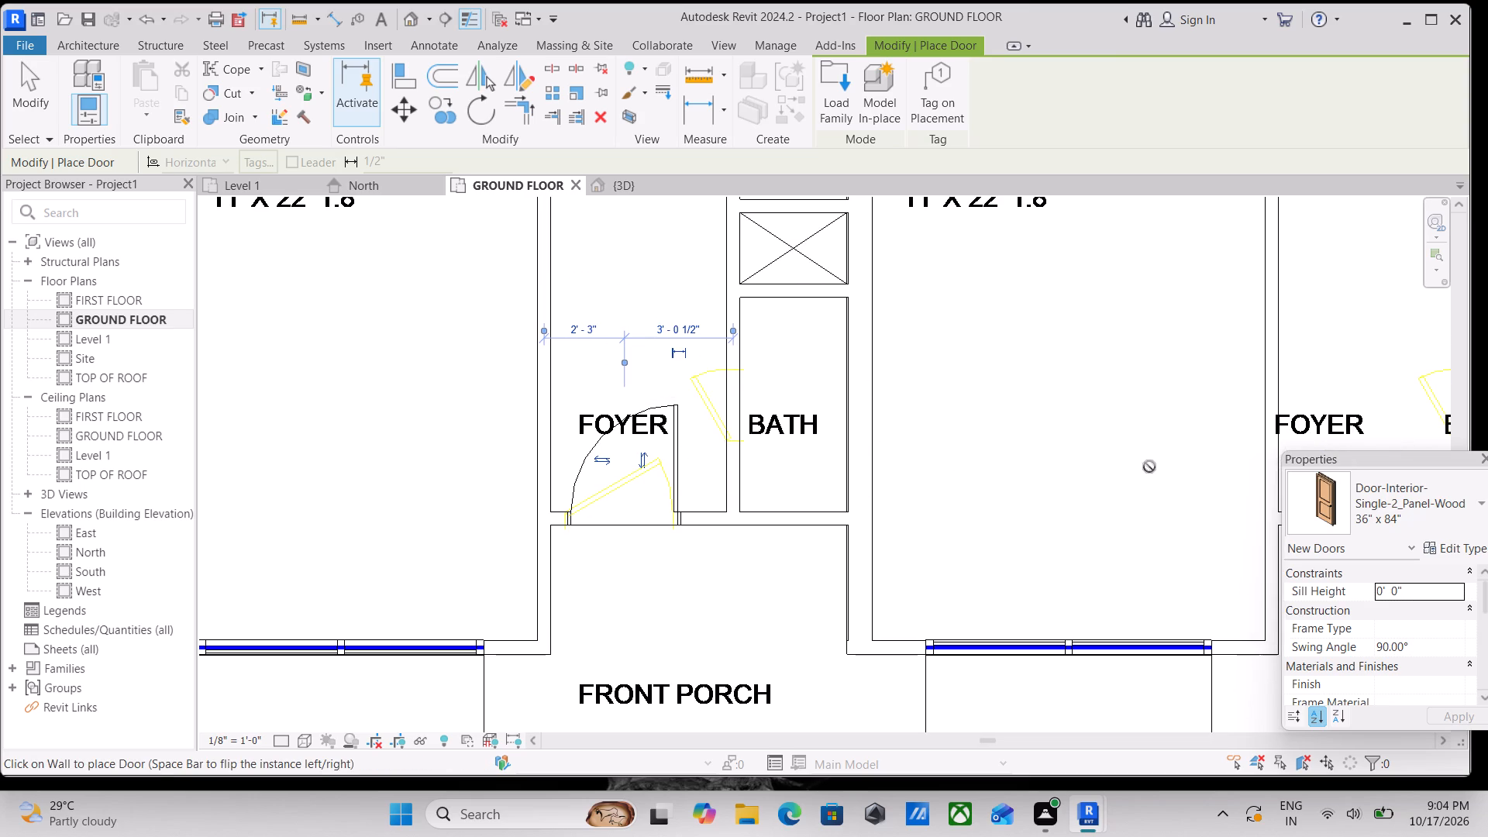
pyautogui.click(1452, 511)
pyautogui.scroll(2, 1337, 174)
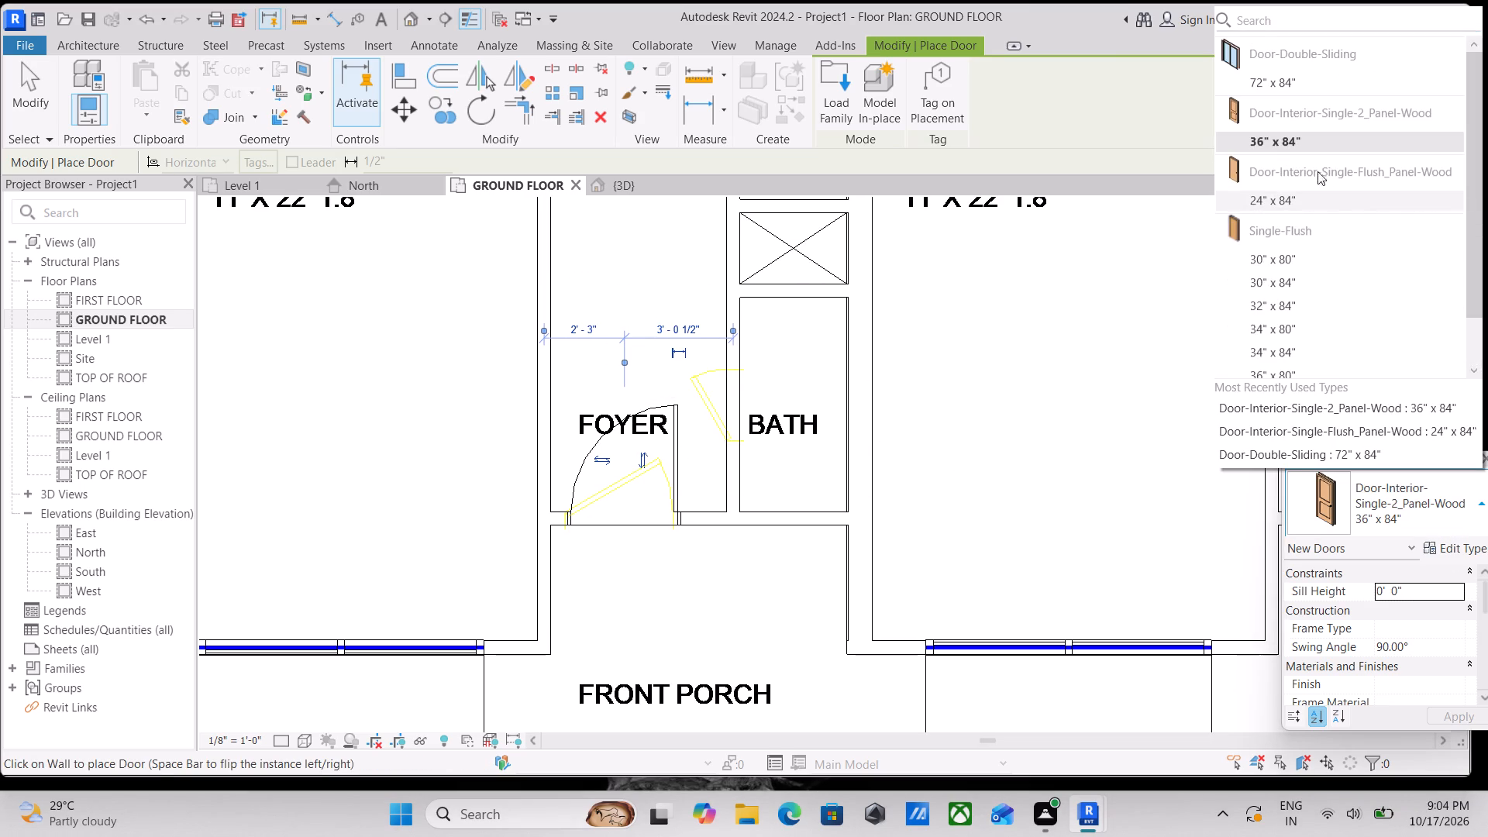
pyautogui.scroll(2, 1300, 171)
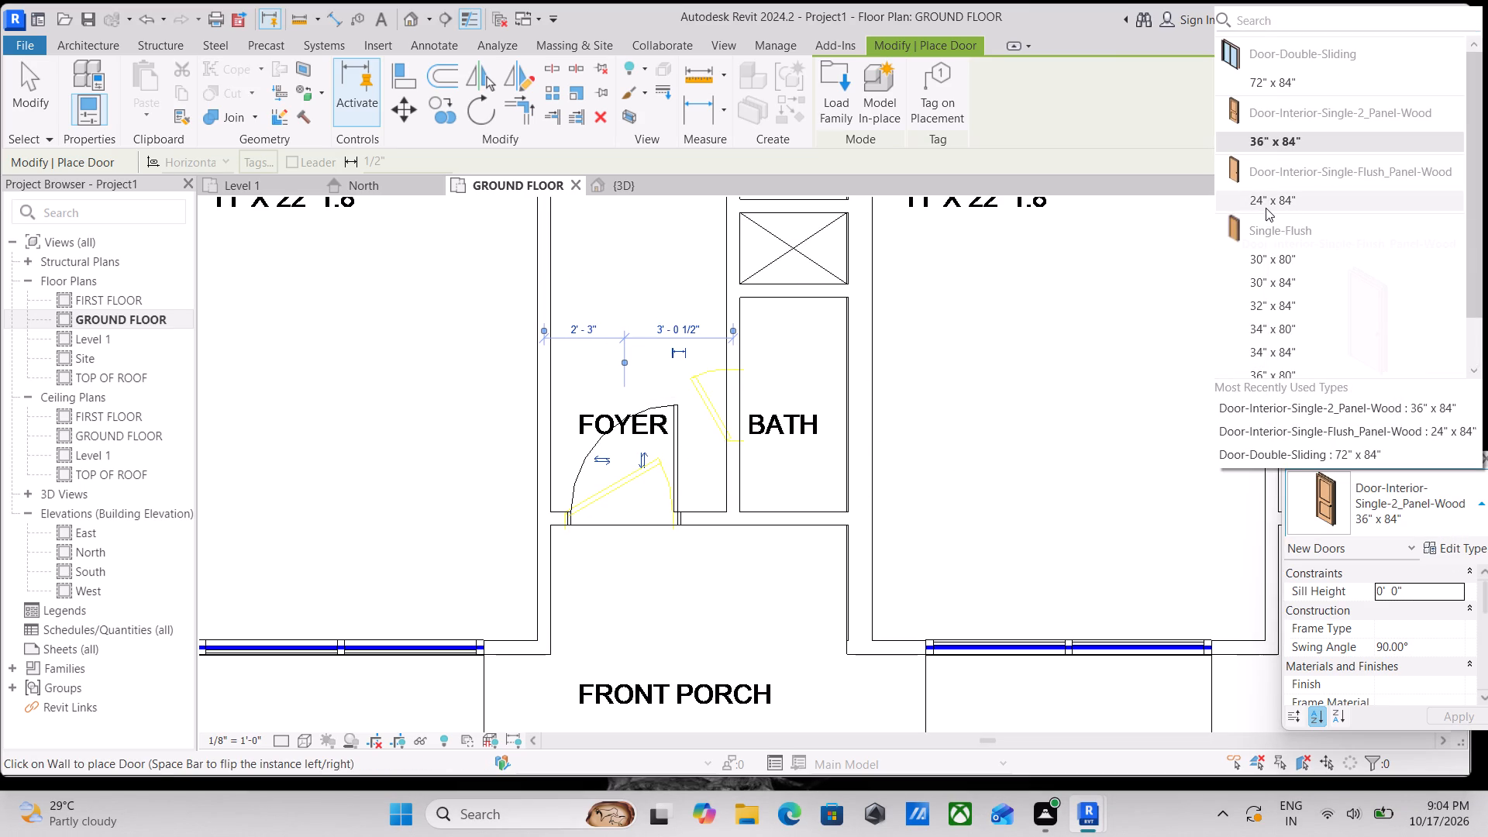
pyautogui.click(1268, 193)
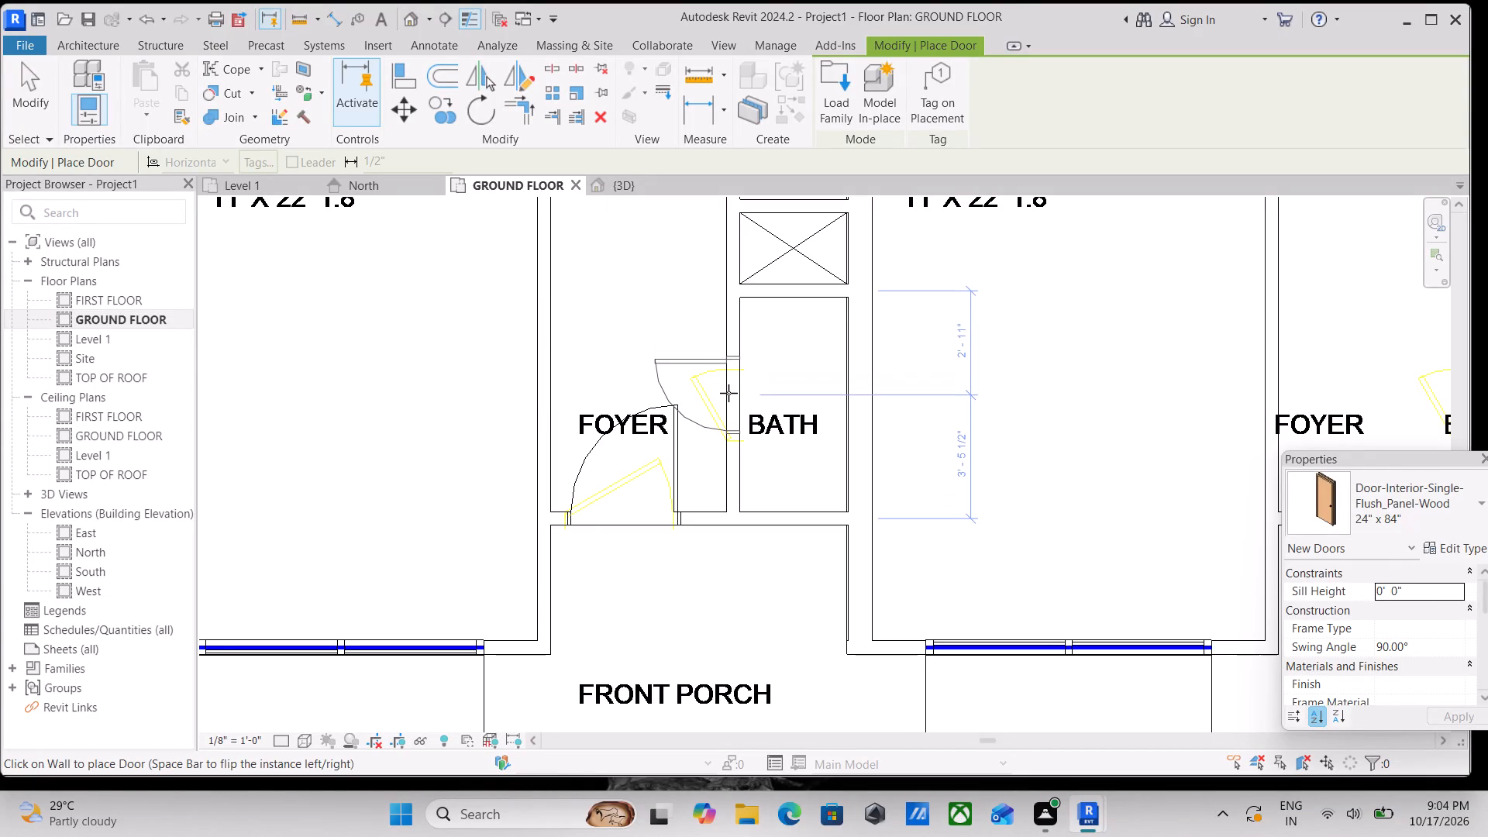
pyautogui.click(729, 387)
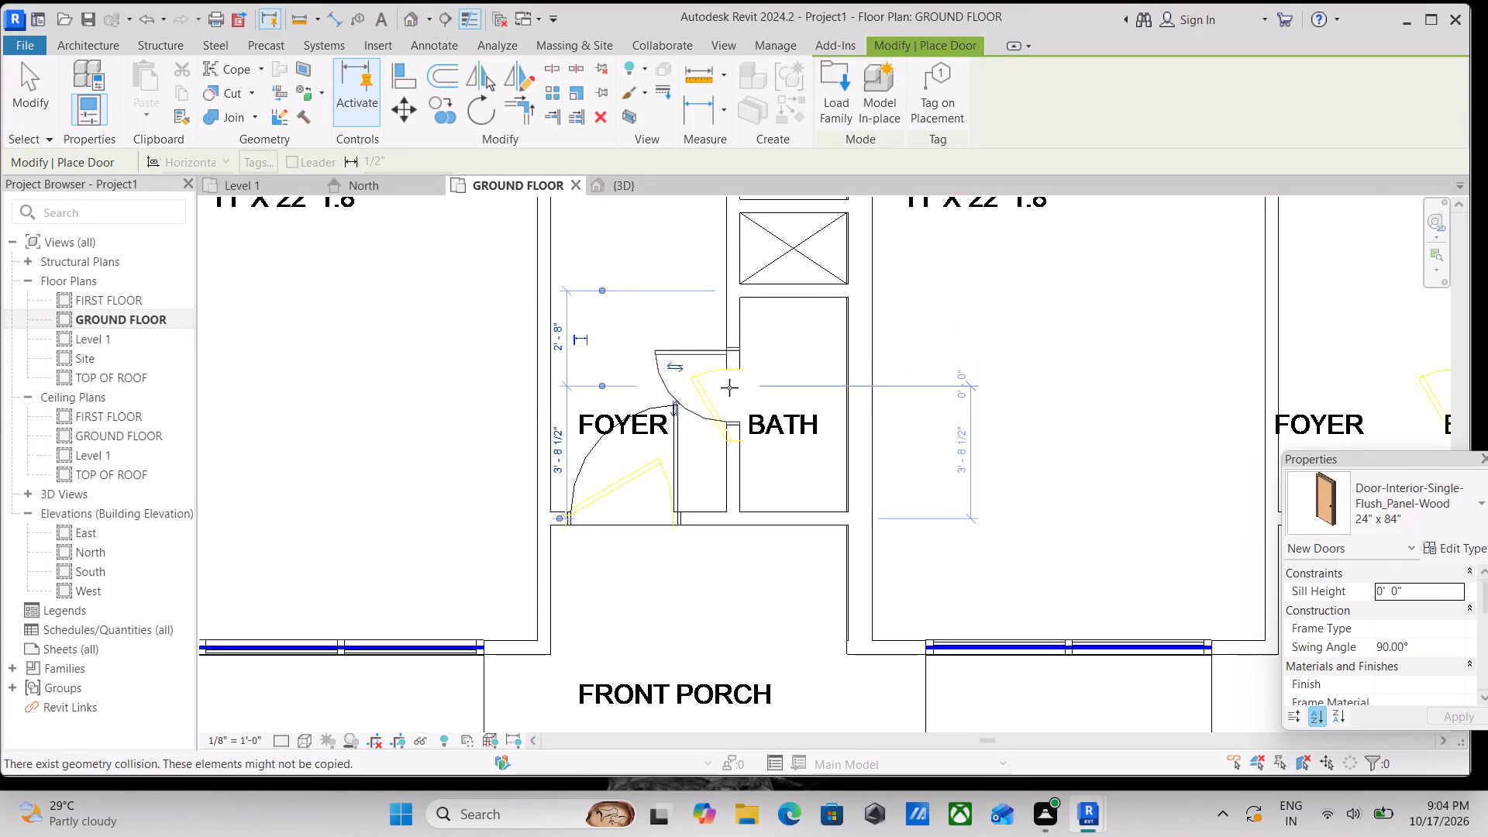
pyautogui.scroll(-2, 729, 387)
pyautogui.moveTo(729, 387); pyautogui.dragTo(842, 397, button='middle')
pyautogui.scroll(2, 842, 398)
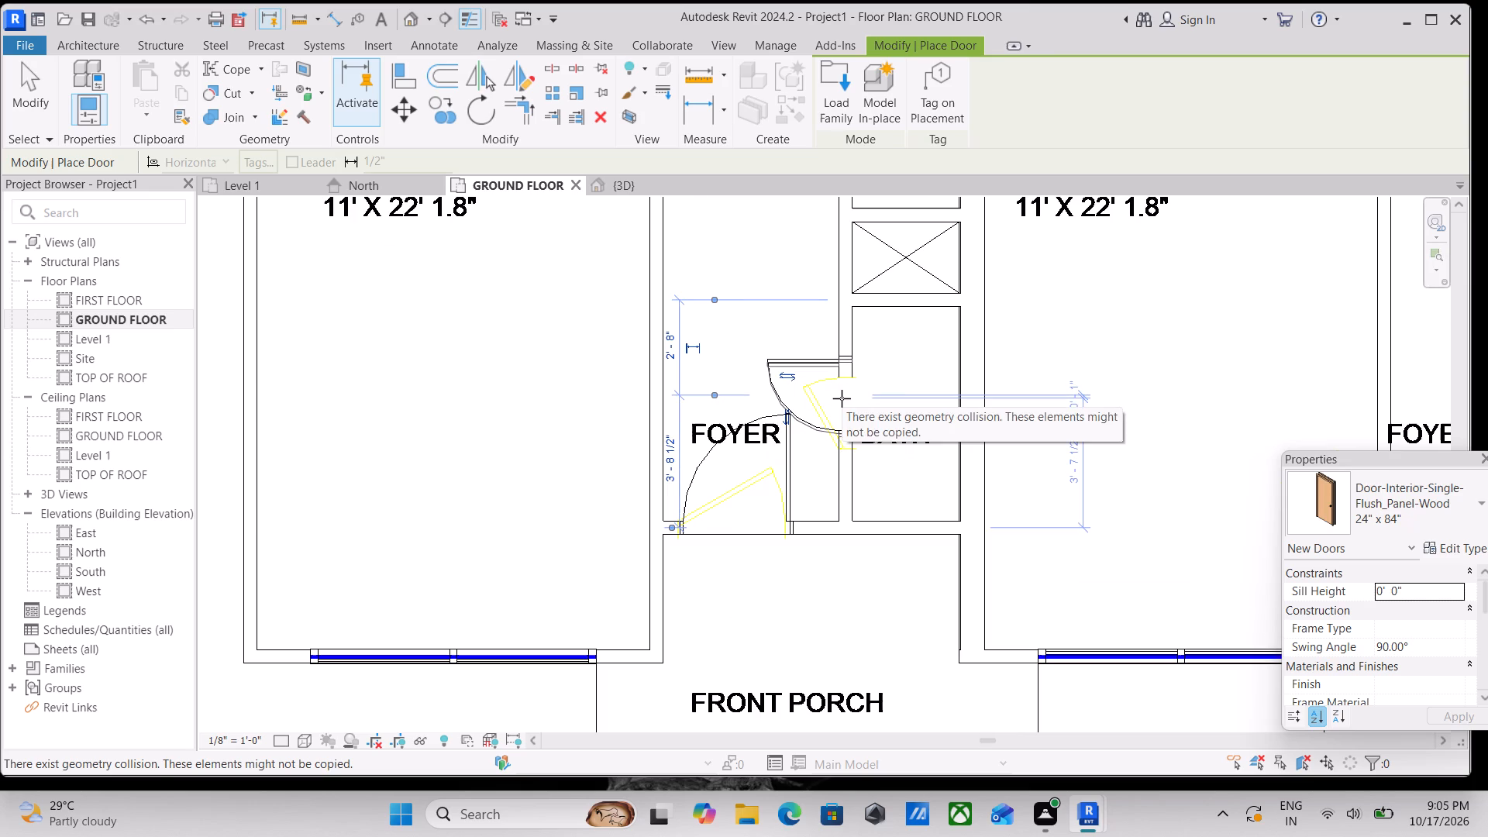
pyautogui.press('2')
pyautogui.press('Escape')
pyautogui.scroll(2, 908, 387)
pyautogui.press('Escape')
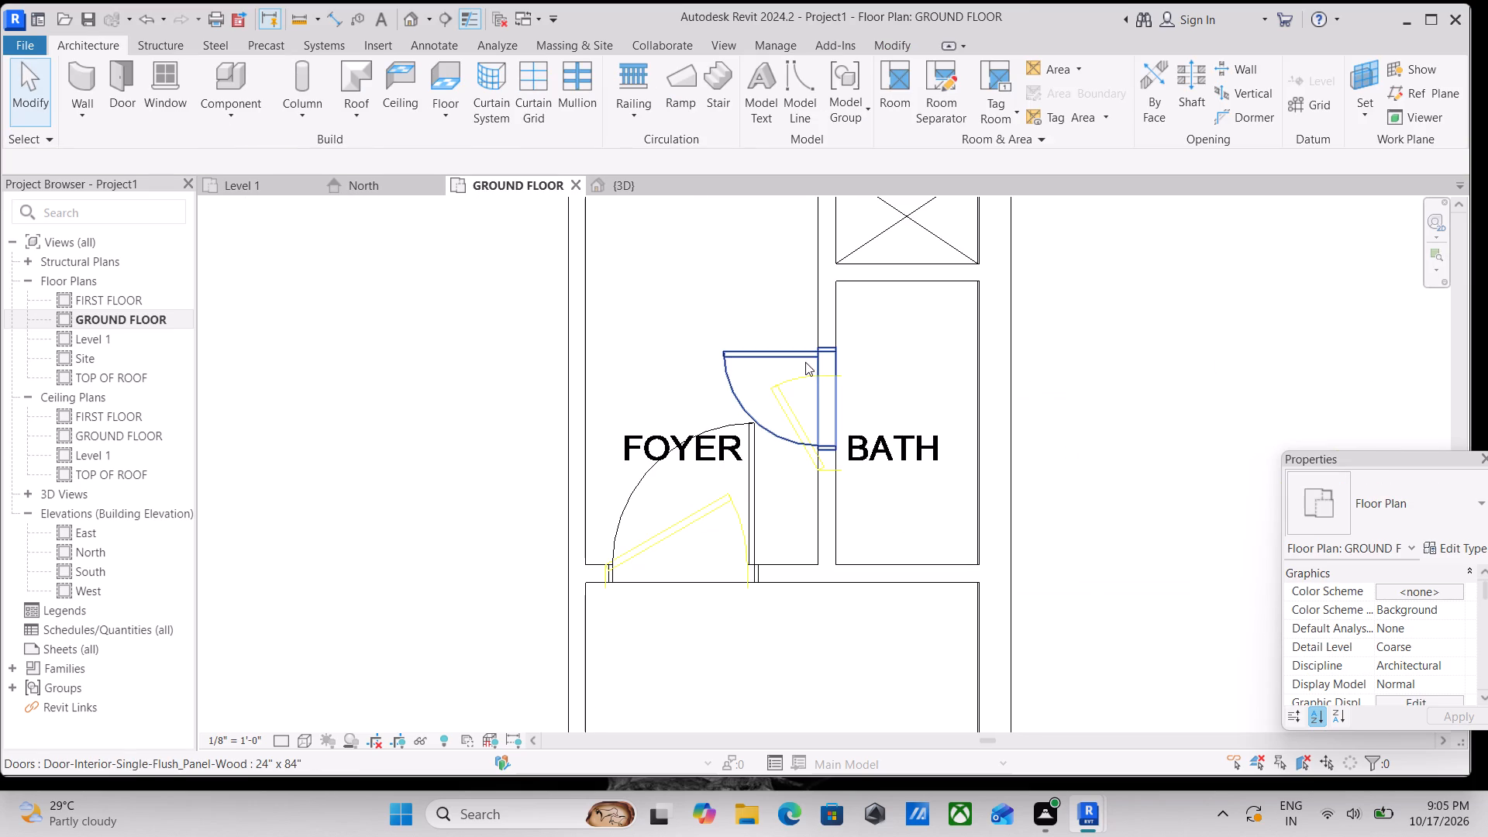
# Examine the model in 3D from several sides, checking the placed interior doors, the west unit's entrance door and the Storefront garage fronts.
pyautogui.scroll(-6, 792, 389)
pyautogui.moveTo(756, 408); pyautogui.dragTo(910, 402, button='middle')
pyautogui.scroll(-3, 910, 403)
pyautogui.moveTo(908, 405); pyautogui.dragTo(900, 463, button='middle')
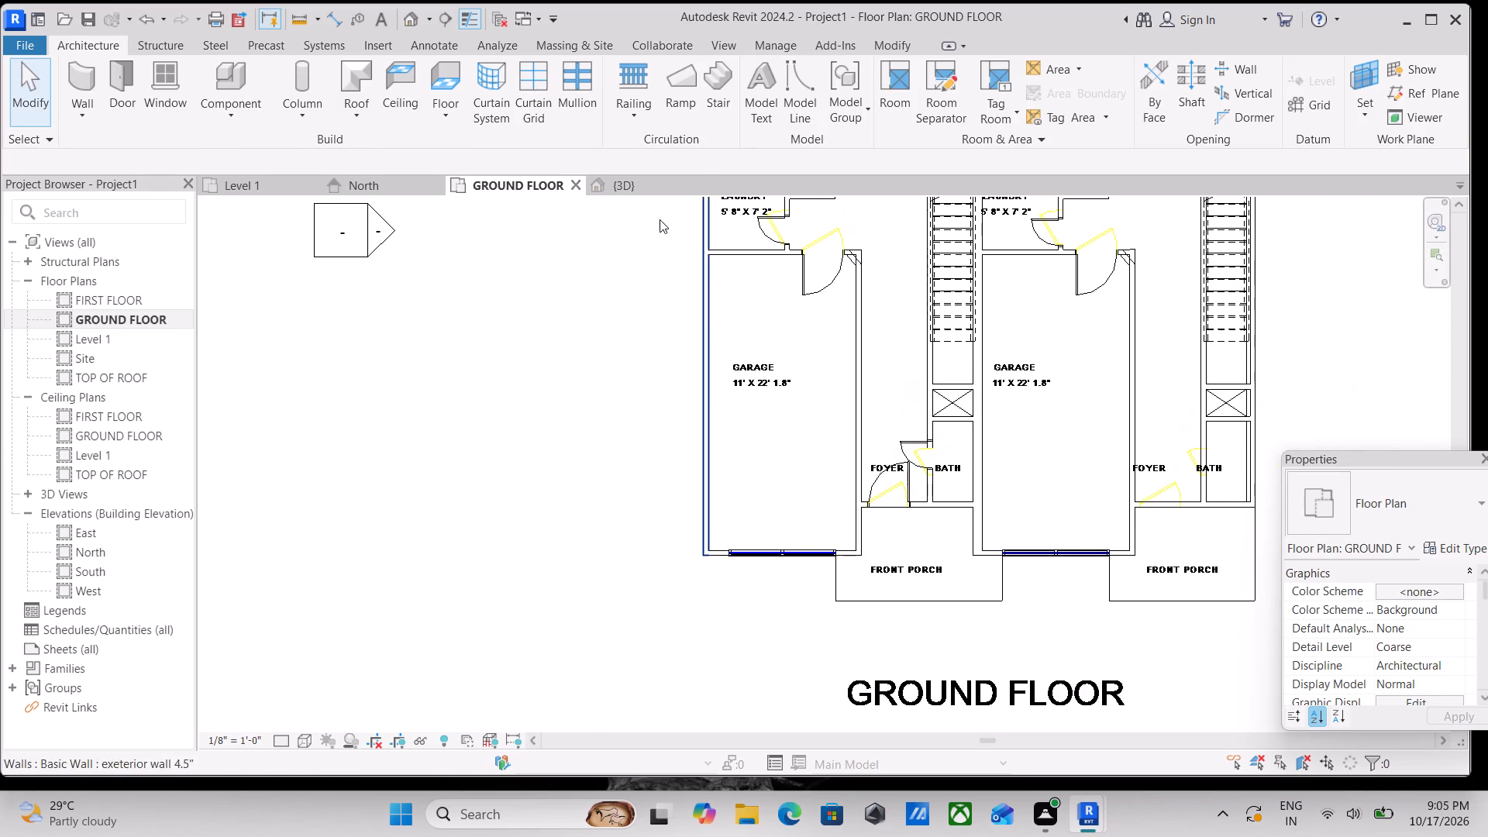
pyautogui.click(635, 188)
pyautogui.scroll(-7, 834, 390)
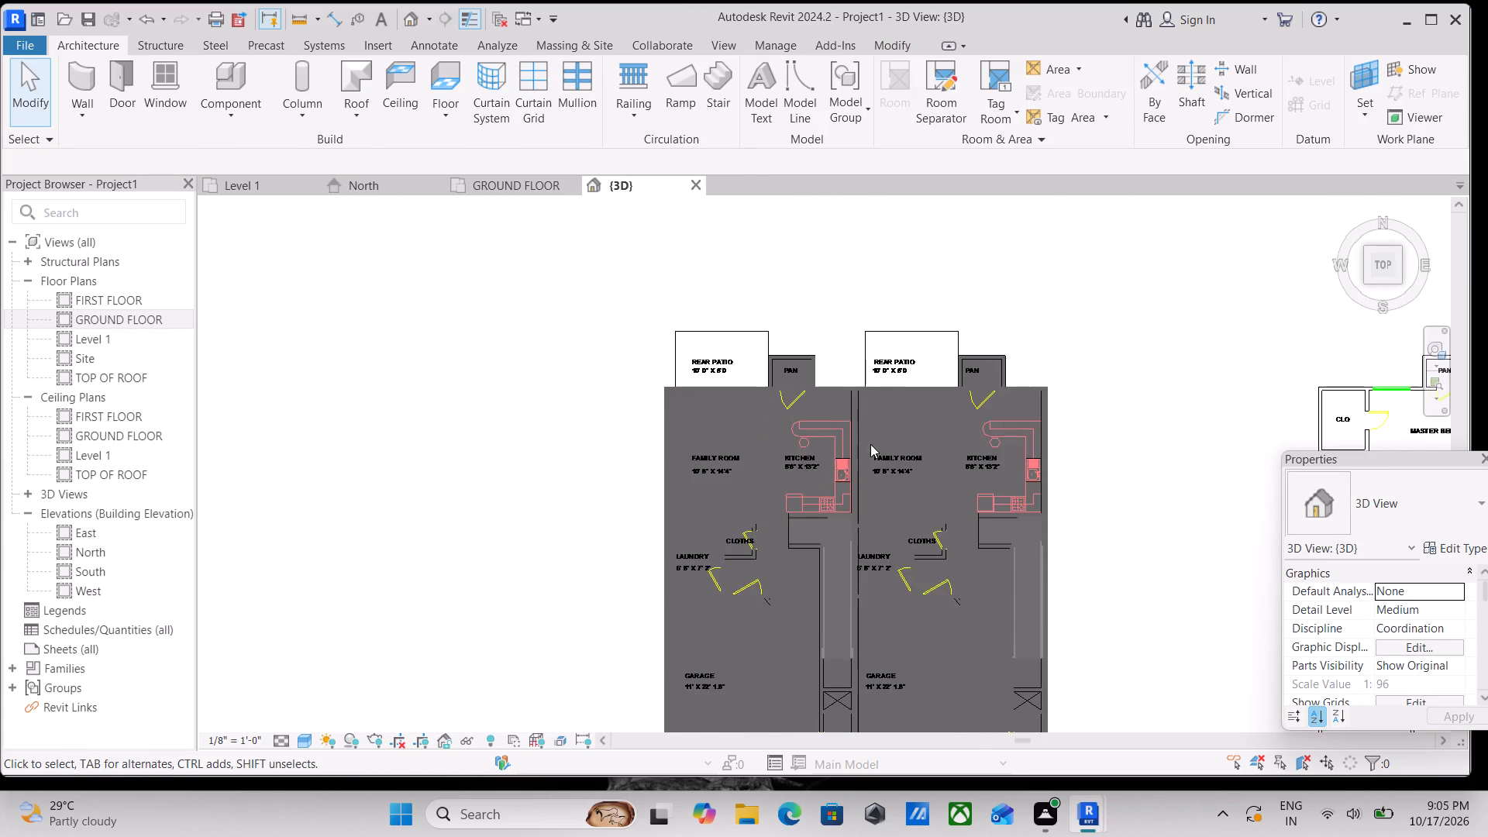
pyautogui.keyDown('shift'); pyautogui.moveTo(870, 443); pyautogui.dragTo(981, 144, button='middle'); pyautogui.keyUp('shift')
pyautogui.moveTo(973, 430); pyautogui.dragTo(964, 126, button='middle')
pyautogui.keyDown('shift'); pyautogui.moveTo(844, 405); pyautogui.dragTo(934, 246, button='middle'); pyautogui.keyUp('shift')
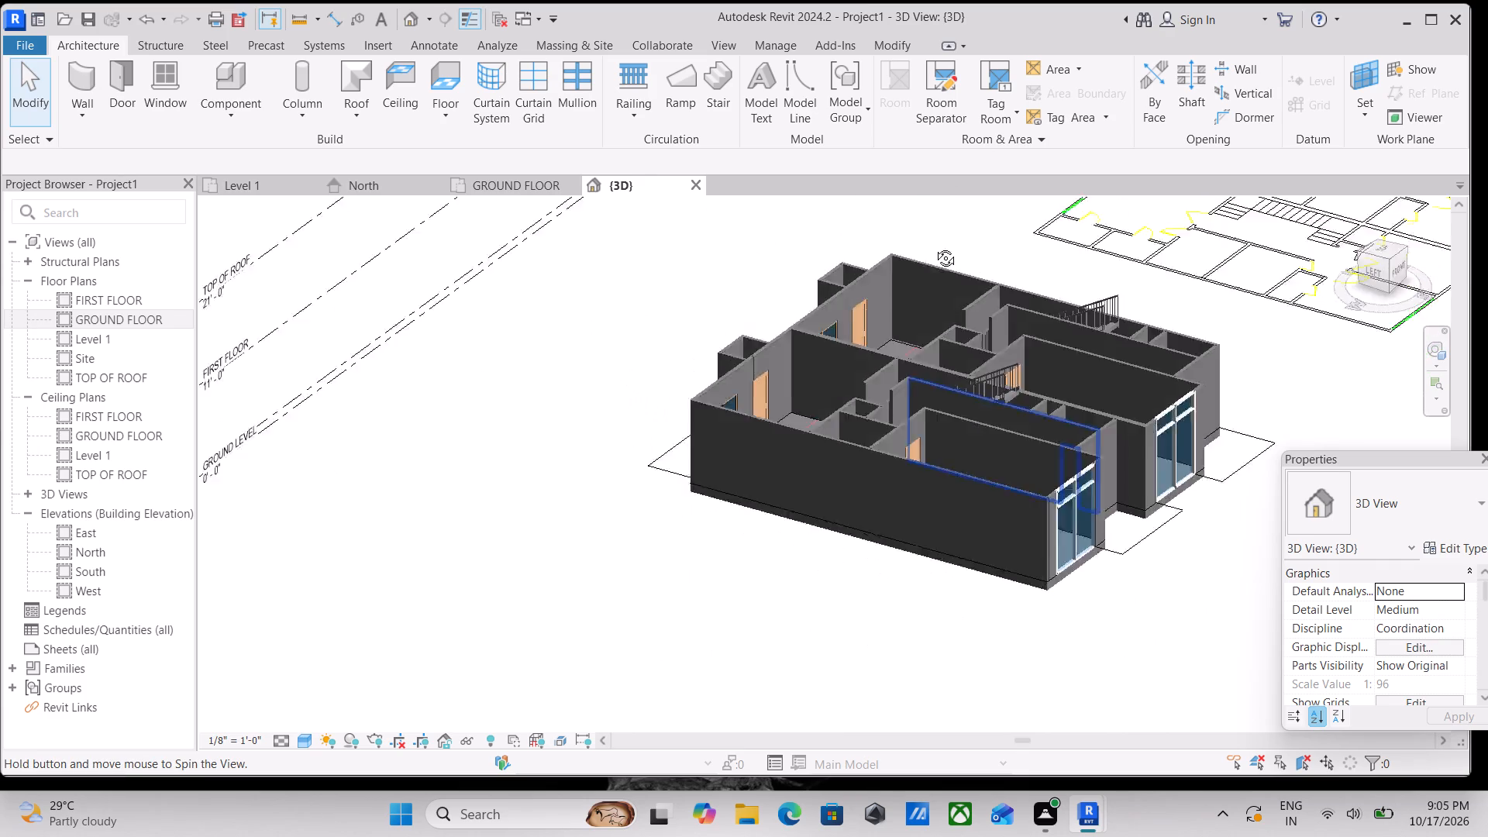
pyautogui.keyDown('shift'); pyautogui.moveTo(934, 246); pyautogui.dragTo(611, 203, button='middle'); pyautogui.keyUp('shift')
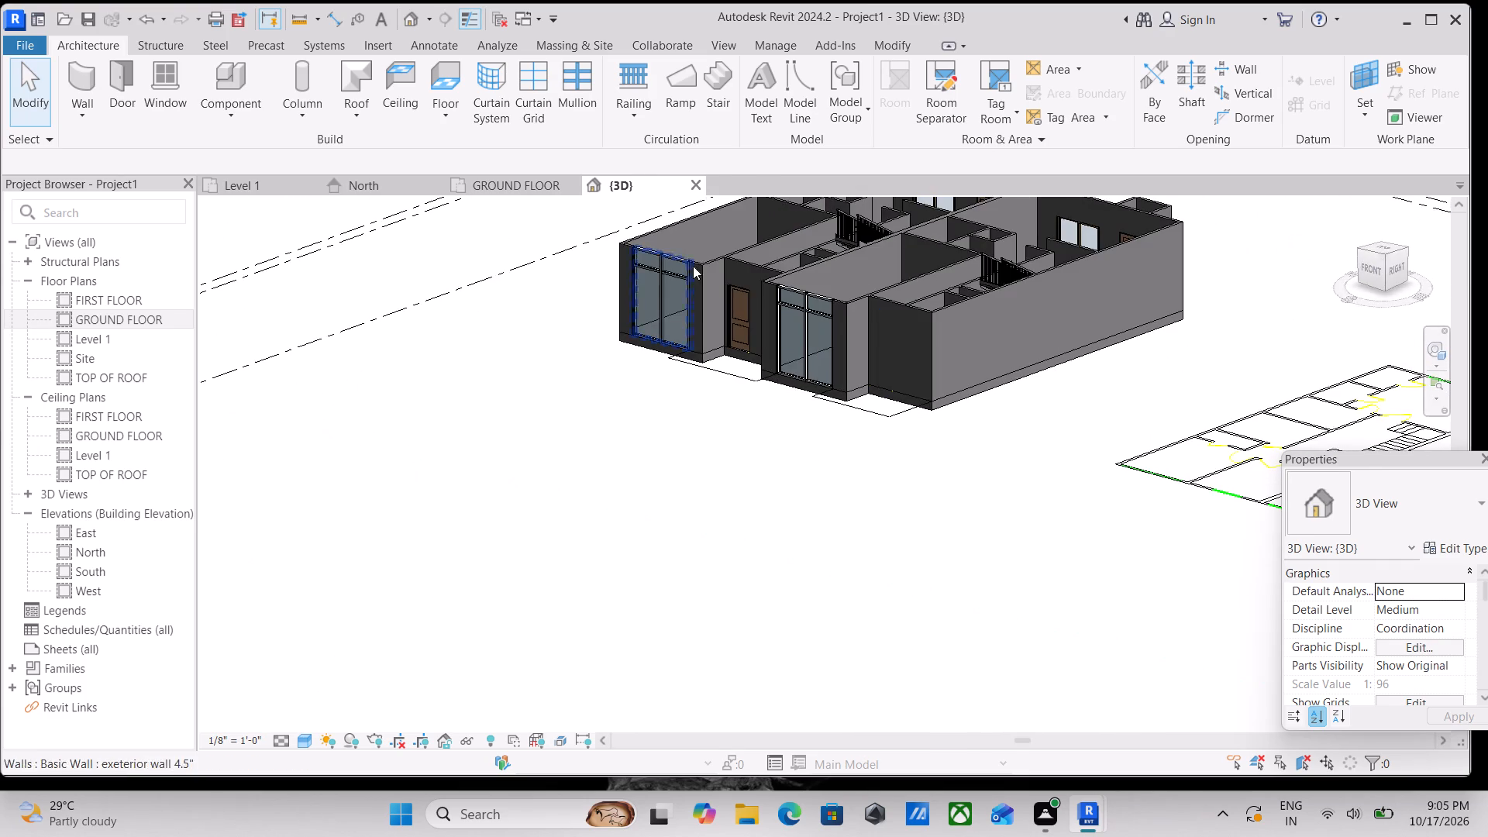
pyautogui.keyDown('shift'); pyautogui.moveTo(746, 286); pyautogui.dragTo(917, 467, button='middle'); pyautogui.keyUp('shift')
pyautogui.keyDown('shift'); pyautogui.moveTo(895, 408); pyautogui.dragTo(996, 437, button='middle'); pyautogui.keyUp('shift')
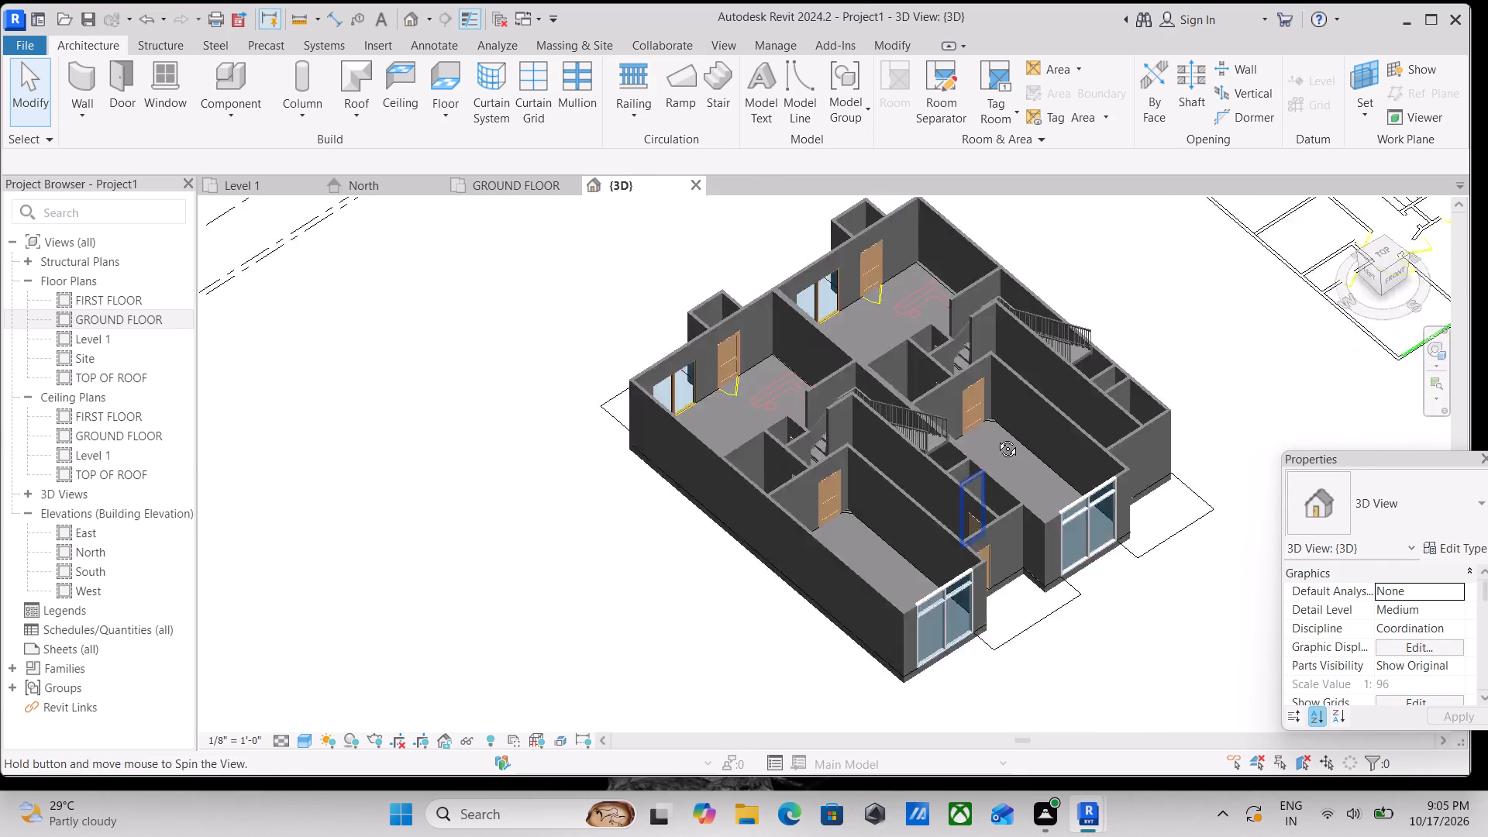
pyautogui.keyDown('shift'); pyautogui.moveTo(996, 437); pyautogui.dragTo(1017, 479, button='middle'); pyautogui.keyUp('shift')
pyautogui.keyDown('shift'); pyautogui.moveTo(929, 519); pyautogui.dragTo(1000, 509, button='middle'); pyautogui.keyUp('shift')
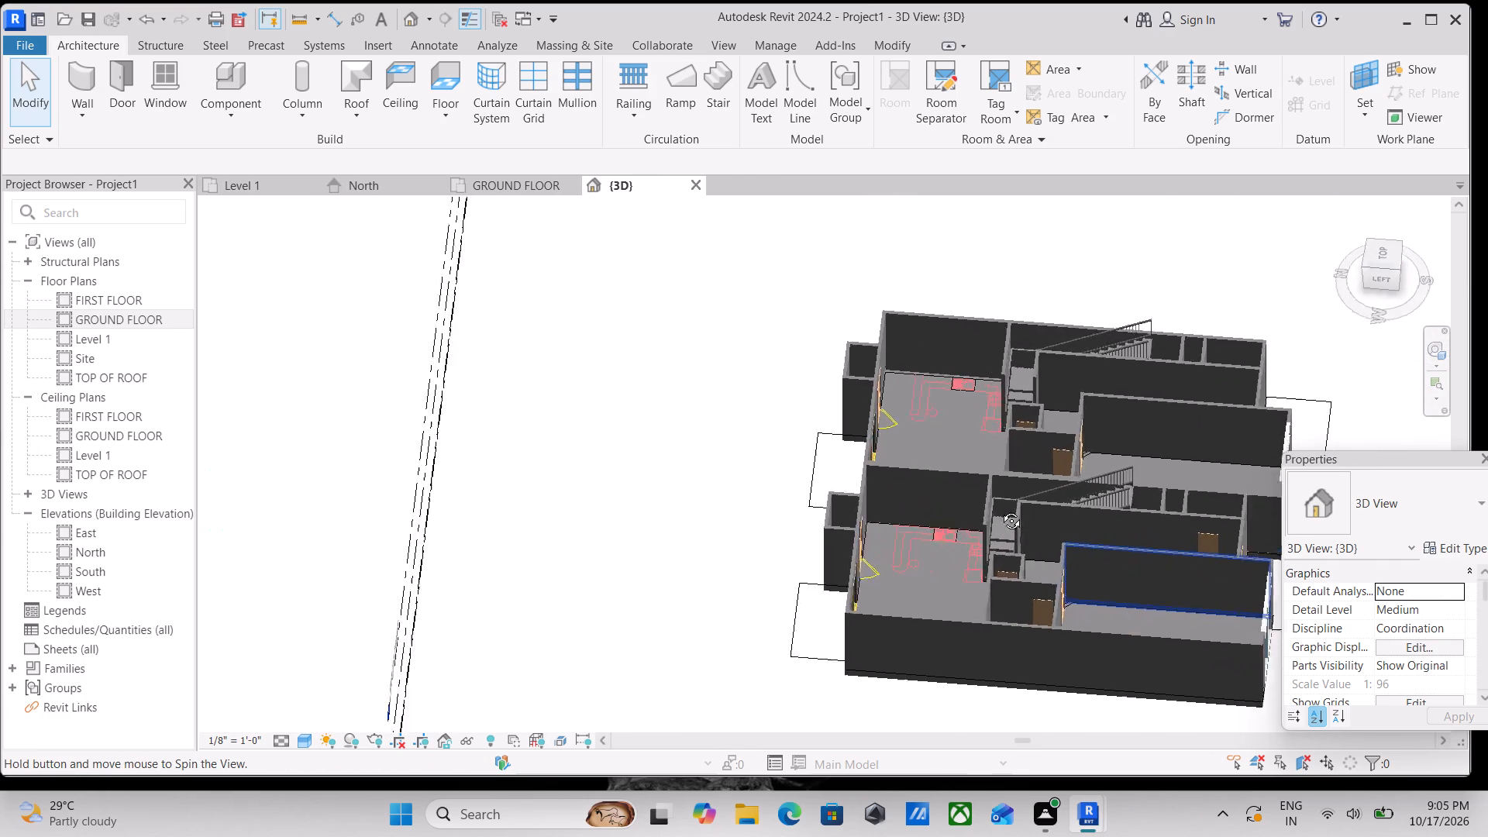
pyautogui.keyDown('shift'); pyautogui.moveTo(1000, 509); pyautogui.dragTo(697, 343, button='middle'); pyautogui.keyUp('shift')
pyautogui.keyDown('shift'); pyautogui.middleClick(704, 340); pyautogui.keyUp('shift')
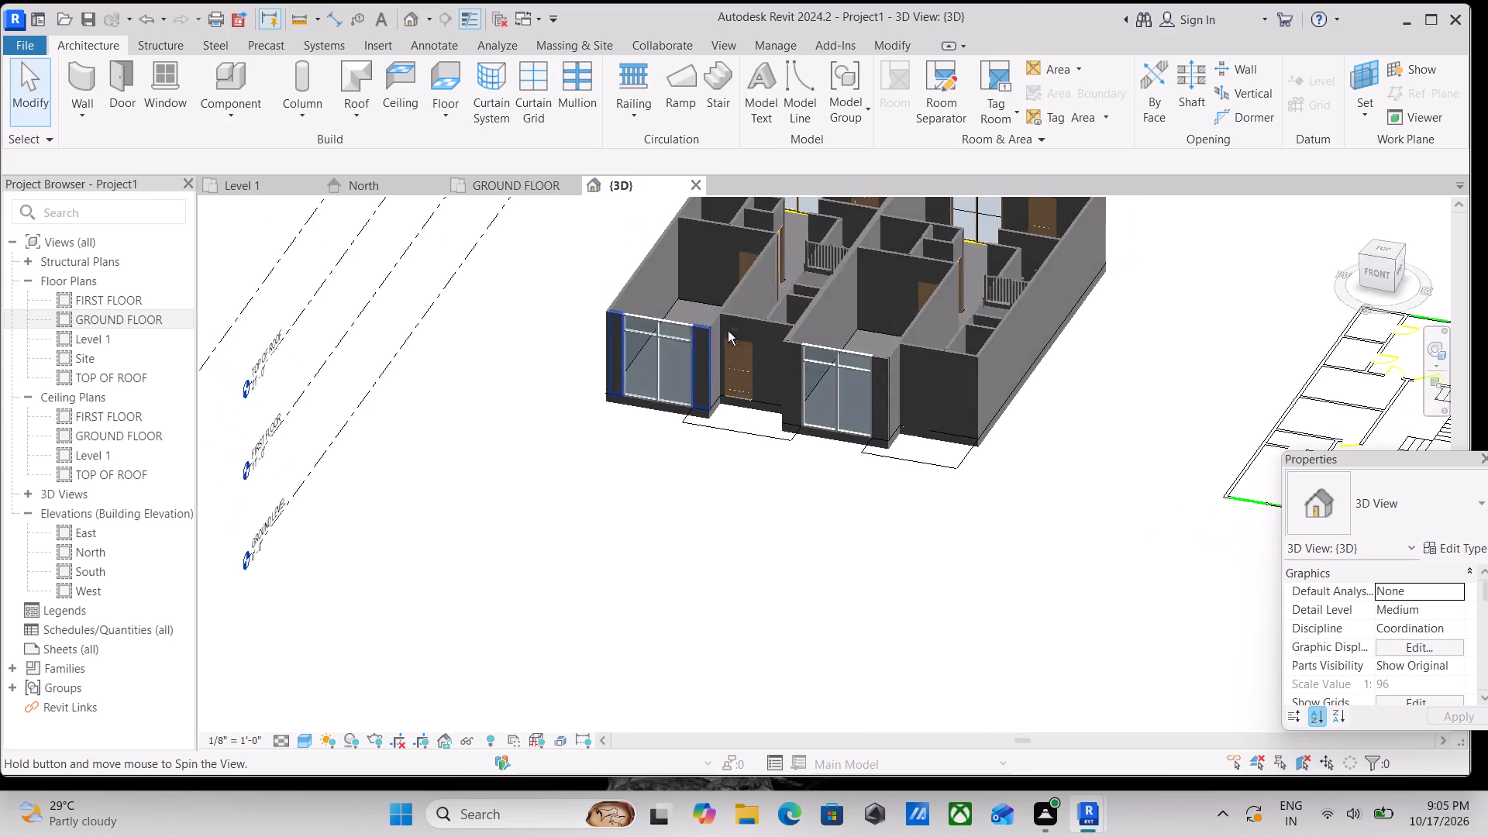
pyautogui.scroll(3, 827, 379)
pyautogui.moveTo(830, 386); pyautogui.dragTo(890, 498, button='middle')
pyautogui.keyDown('shift'); pyautogui.scroll(2, 856, 485); pyautogui.keyUp('shift')
pyautogui.keyDown('shift'); pyautogui.moveTo(856, 485); pyautogui.dragTo(857, 458, button='middle'); pyautogui.keyUp('shift')
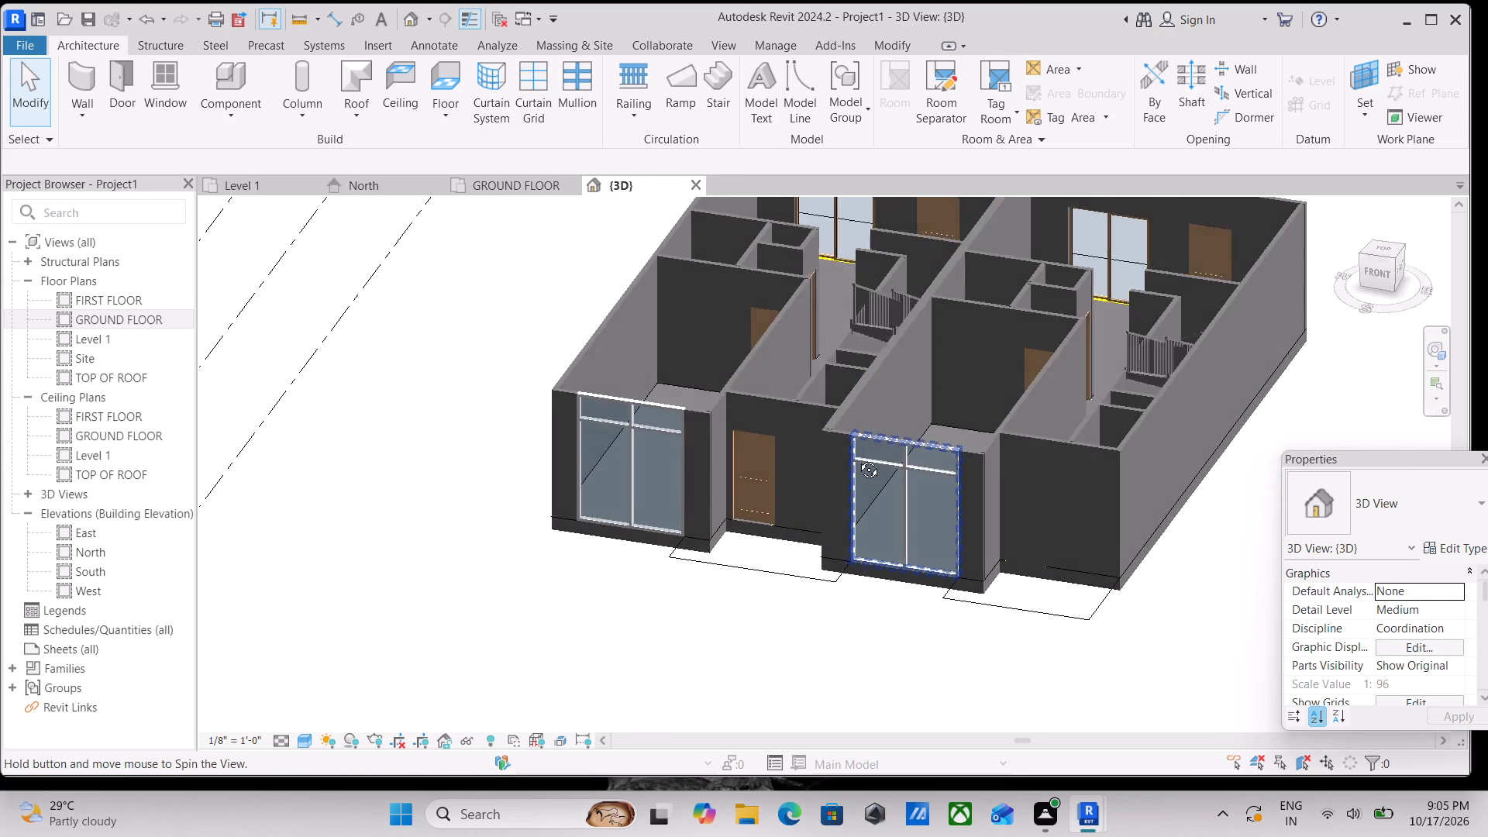
pyautogui.keyDown('shift'); pyautogui.moveTo(857, 458); pyautogui.dragTo(862, 447, button='middle'); pyautogui.keyUp('shift')
pyautogui.scroll(8, 718, 465)
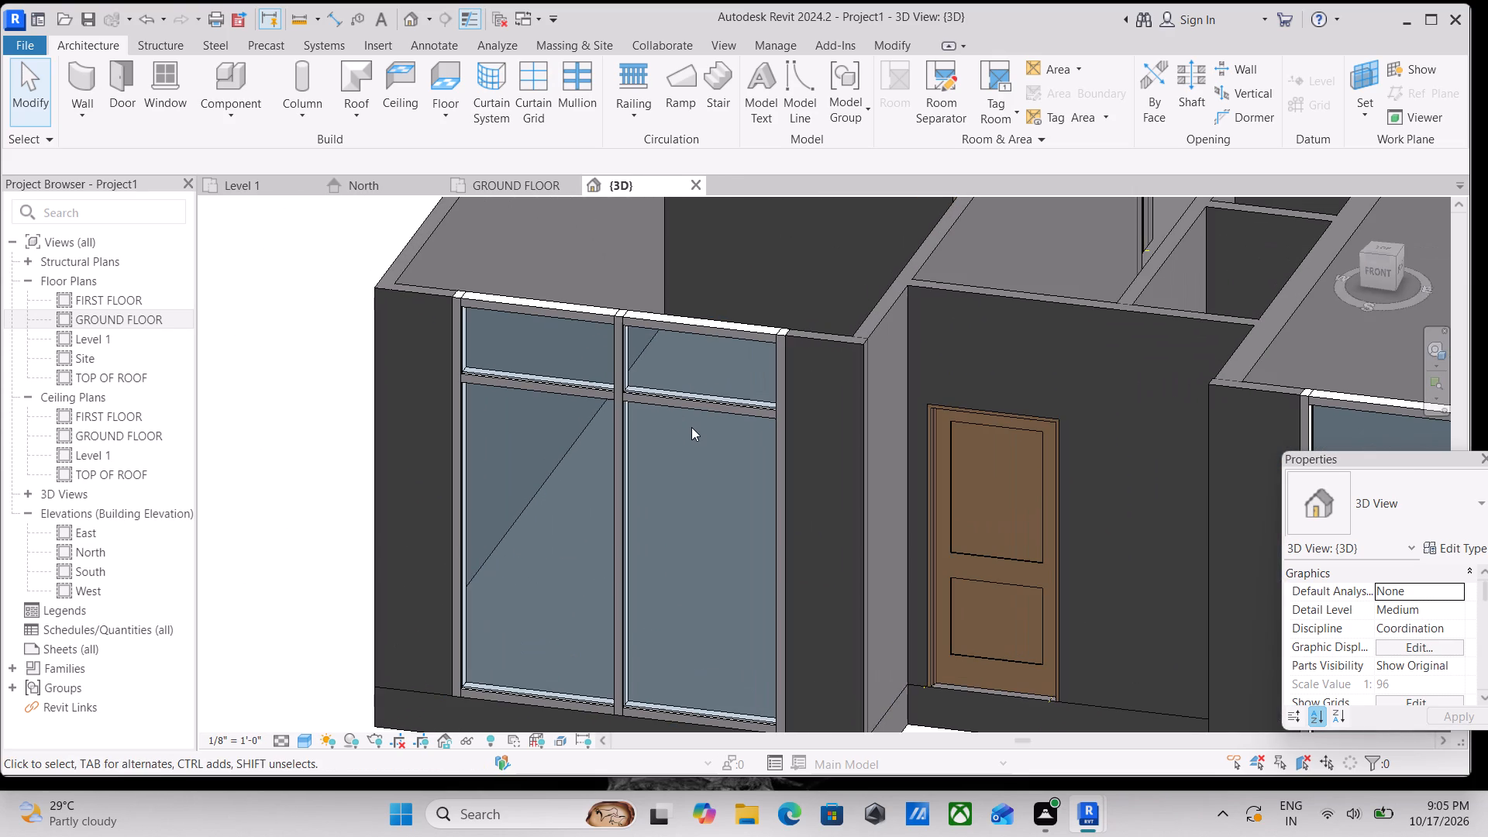
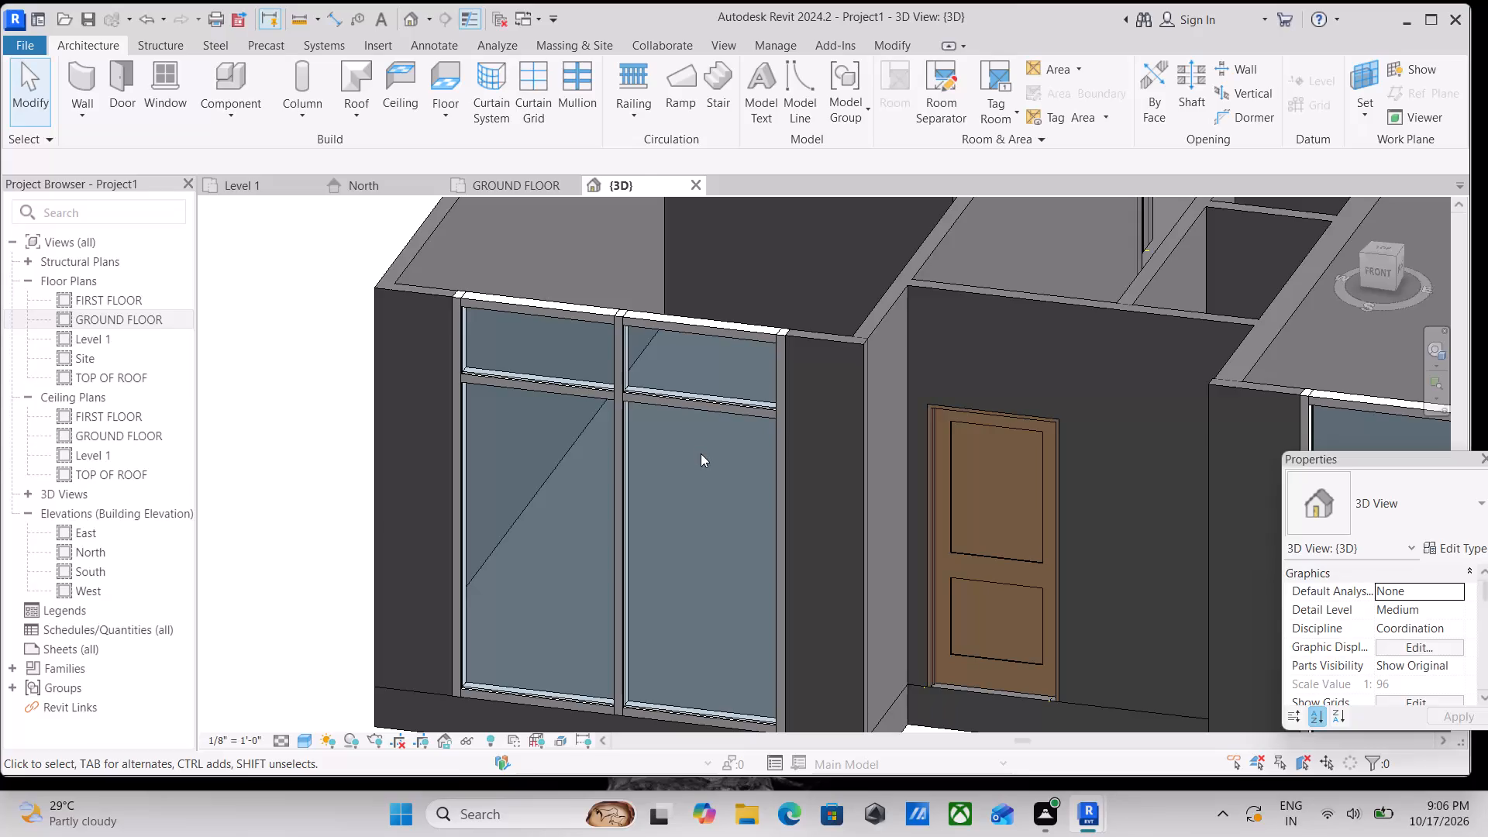
# Select the Storefront curtain wall on the west unit's garage front and open its type properties.
pyautogui.scroll(-6, 706, 341)
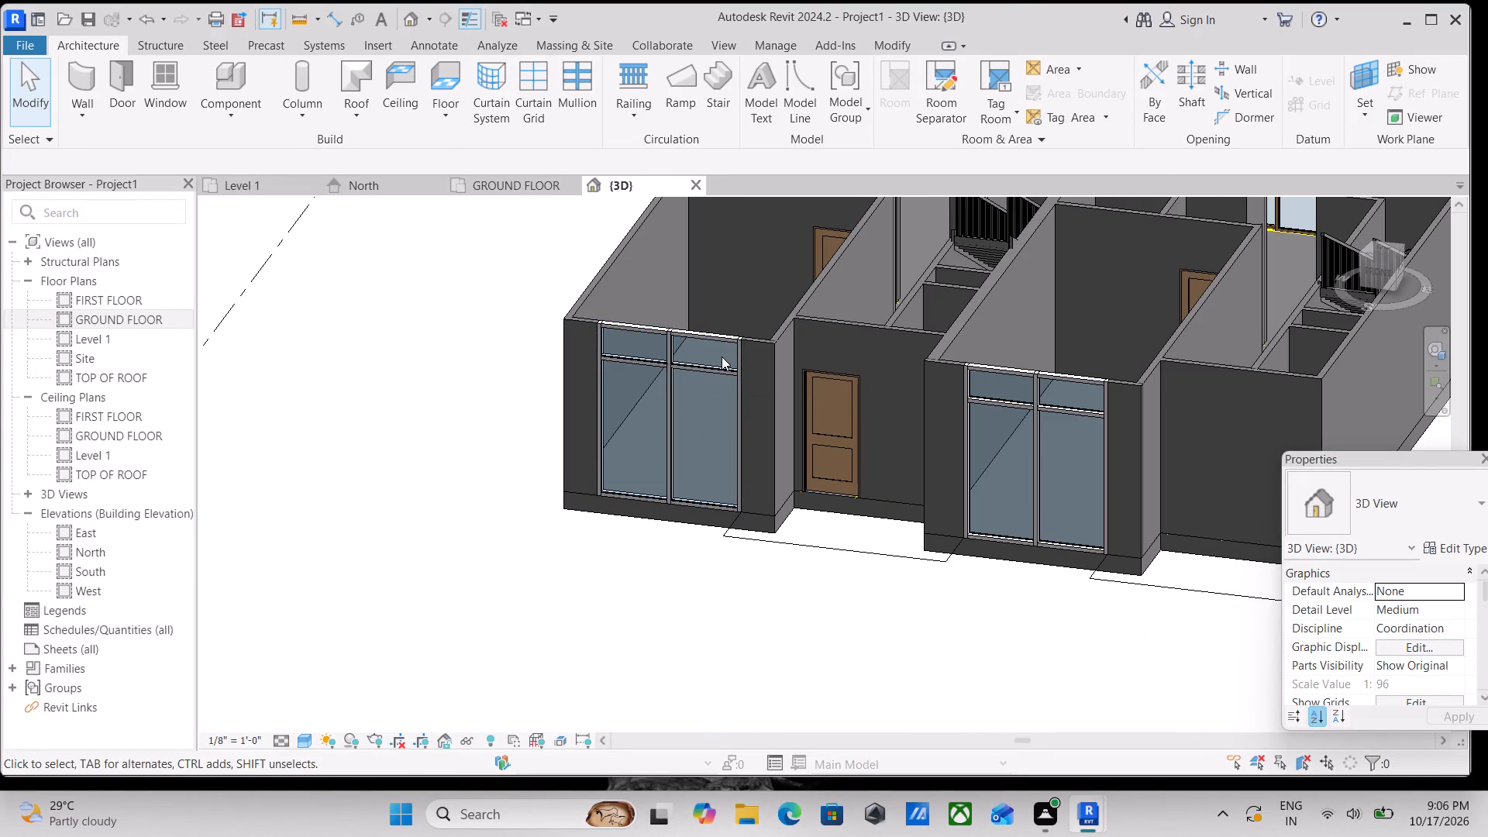
pyautogui.scroll(5, 721, 356)
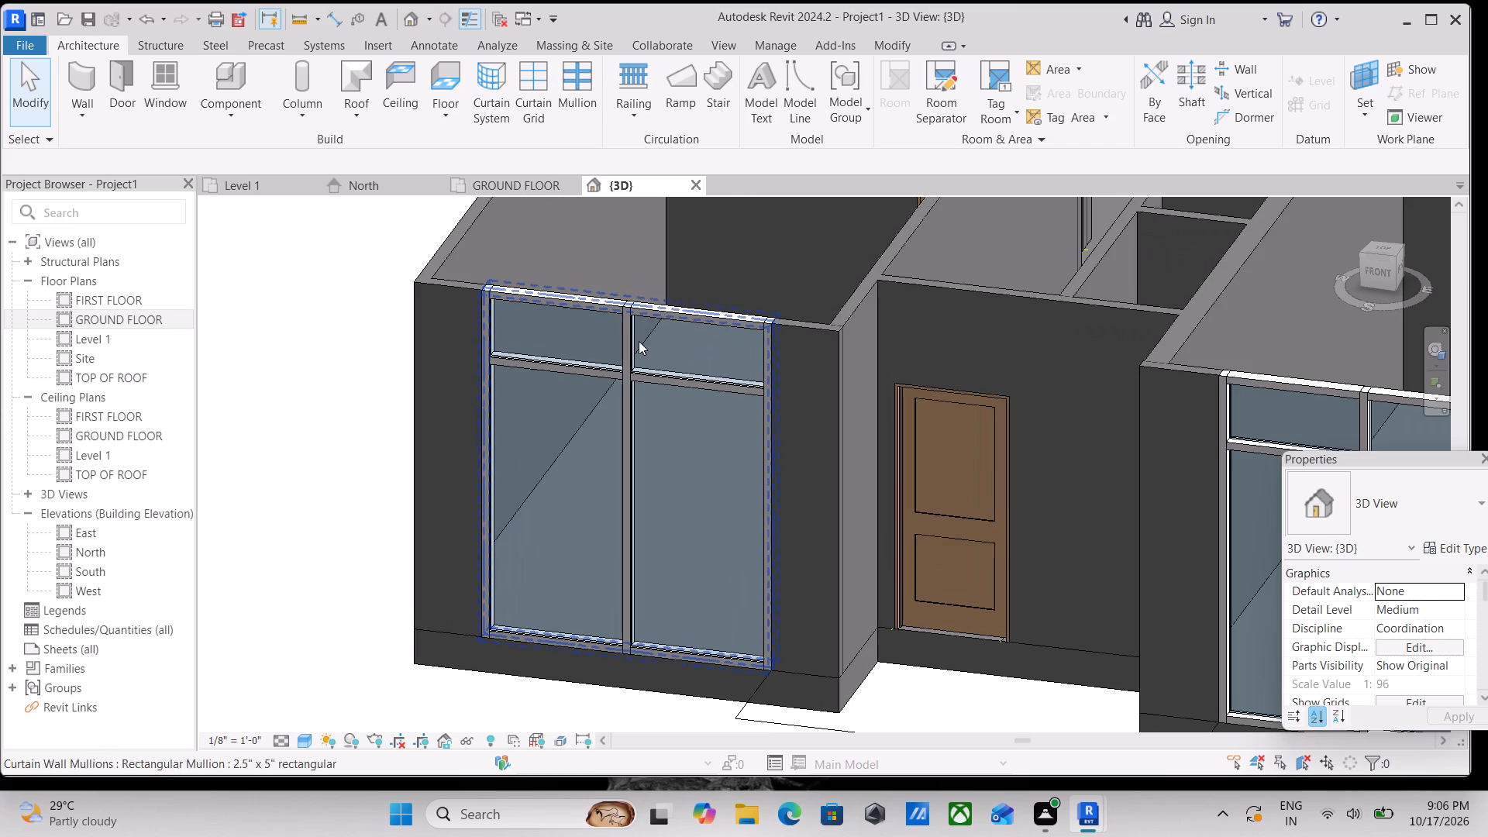
pyautogui.scroll(8, 659, 385)
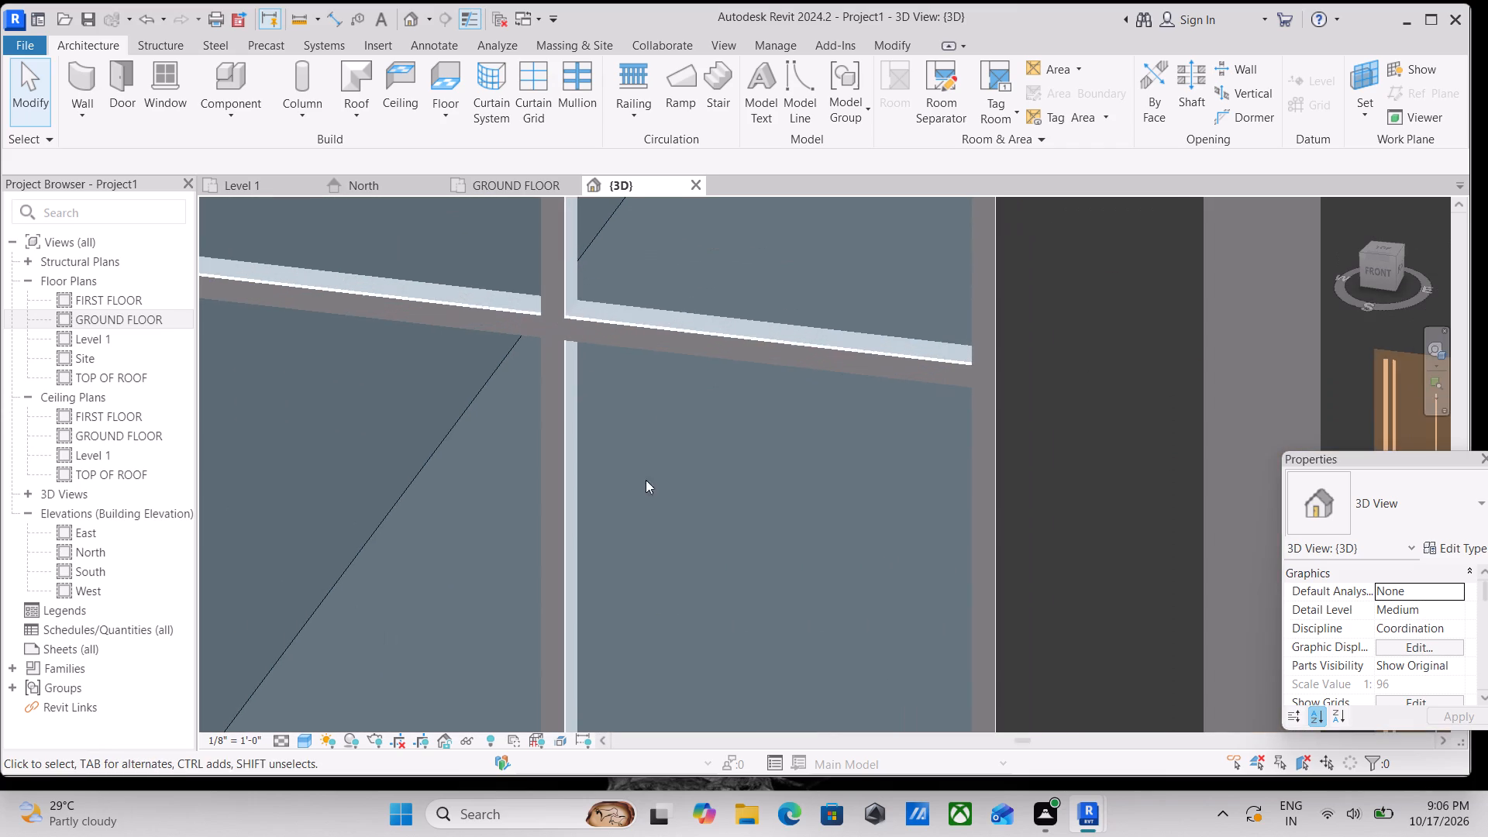
pyautogui.middleClick(630, 451)
pyautogui.scroll(1, 630, 451)
pyautogui.scroll(-3, 631, 449)
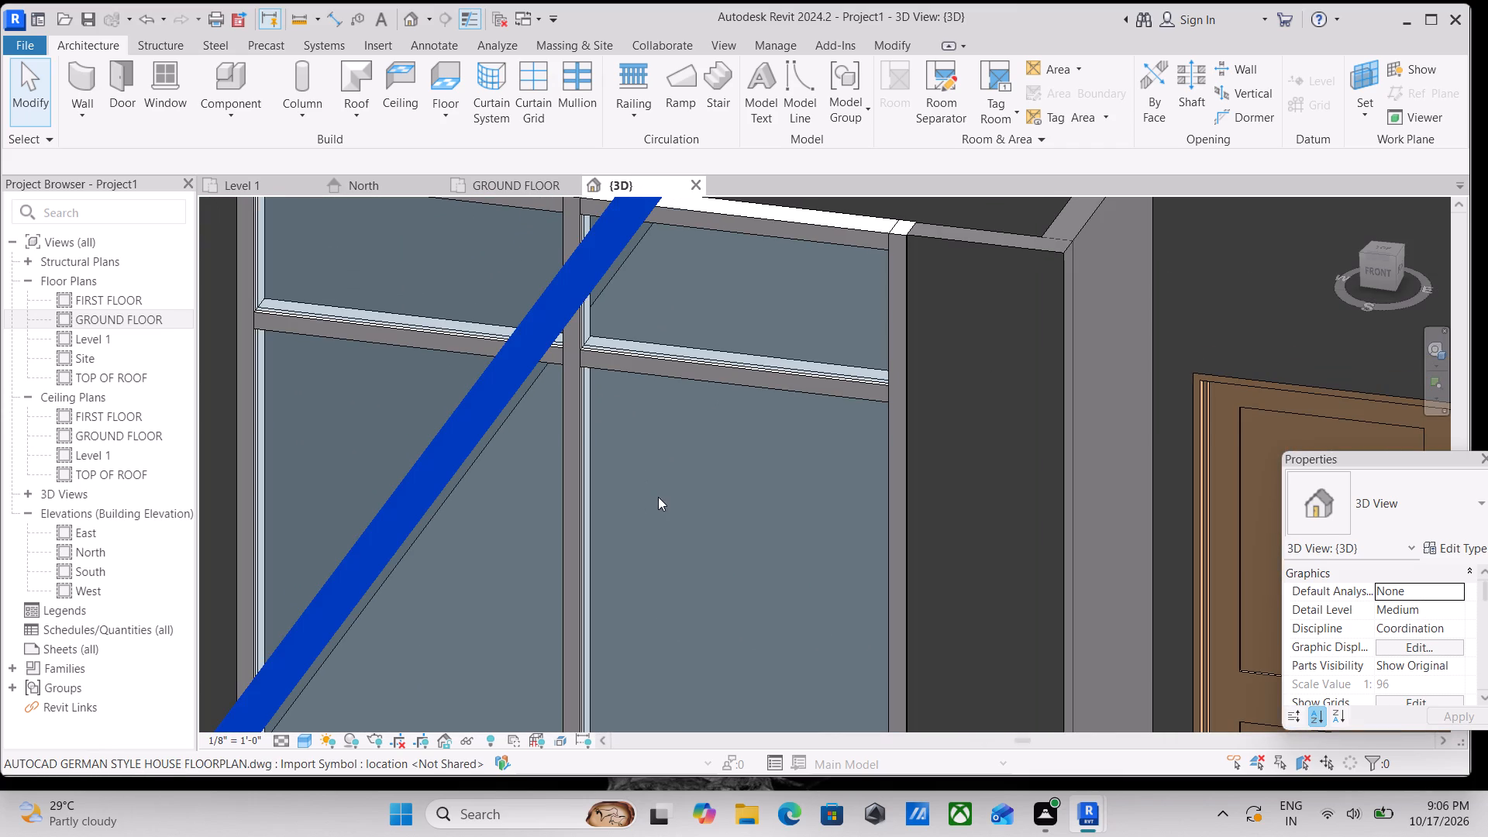
pyautogui.press('Tab')
pyautogui.press('Tab')
pyautogui.press('Tab')
pyautogui.press('Tab')
pyautogui.press('Tab')
pyautogui.press('Tab')
pyautogui.press('Tab')
pyautogui.press('Tab')
pyautogui.press('Tab')
pyautogui.press('Tab')
pyautogui.press('Tab')
pyautogui.press('Tab')
pyautogui.press('Tab')
pyautogui.press('Tab')
pyautogui.press('Tab')
pyautogui.press('Tab')
pyautogui.press('Tab')
pyautogui.press('Tab')
pyautogui.press('Tab')
pyautogui.press('Tab')
pyautogui.click(664, 451)
pyautogui.click(617, 445)
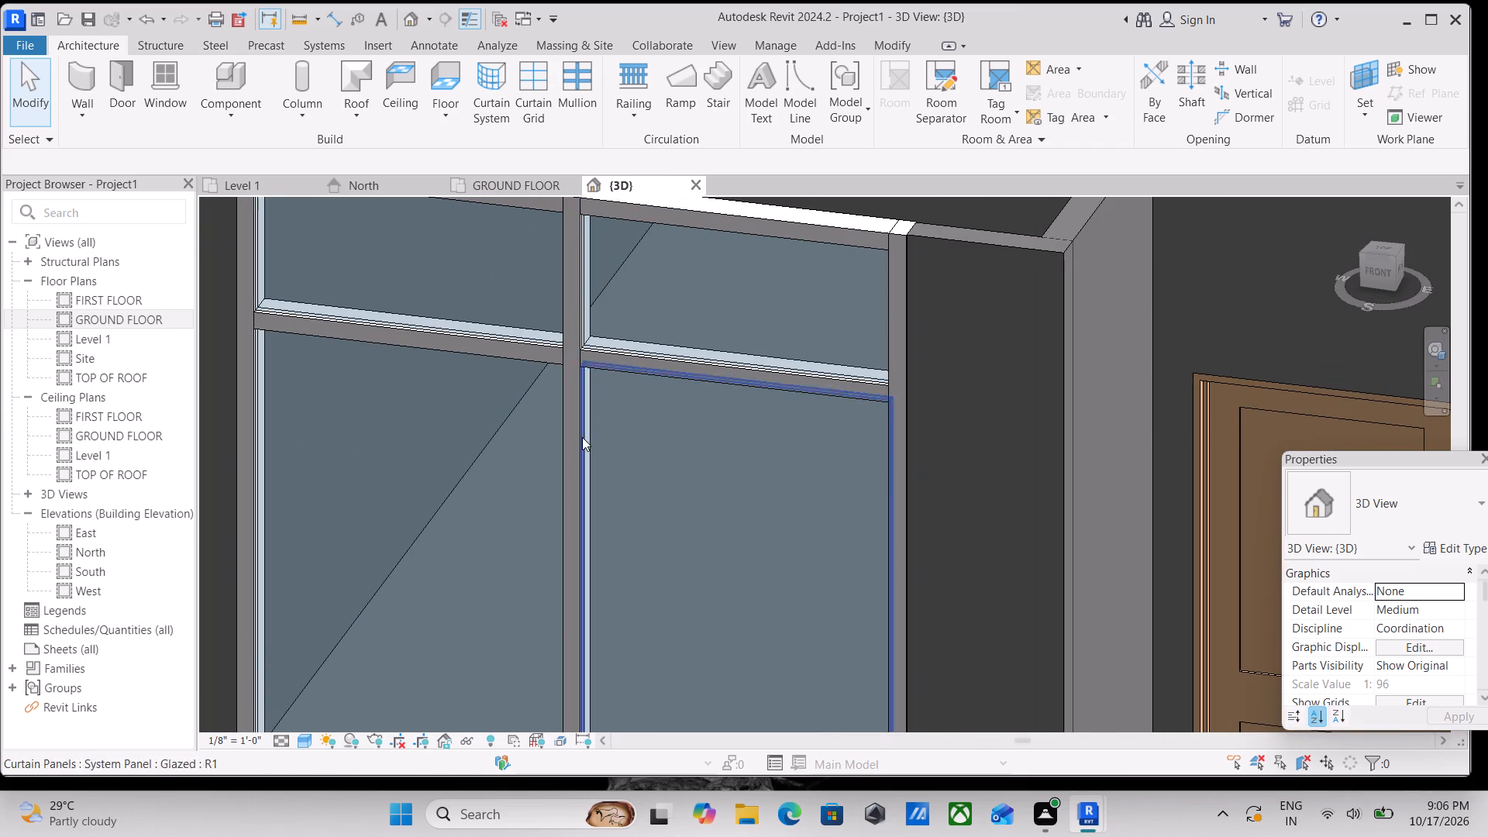
pyautogui.click(591, 439)
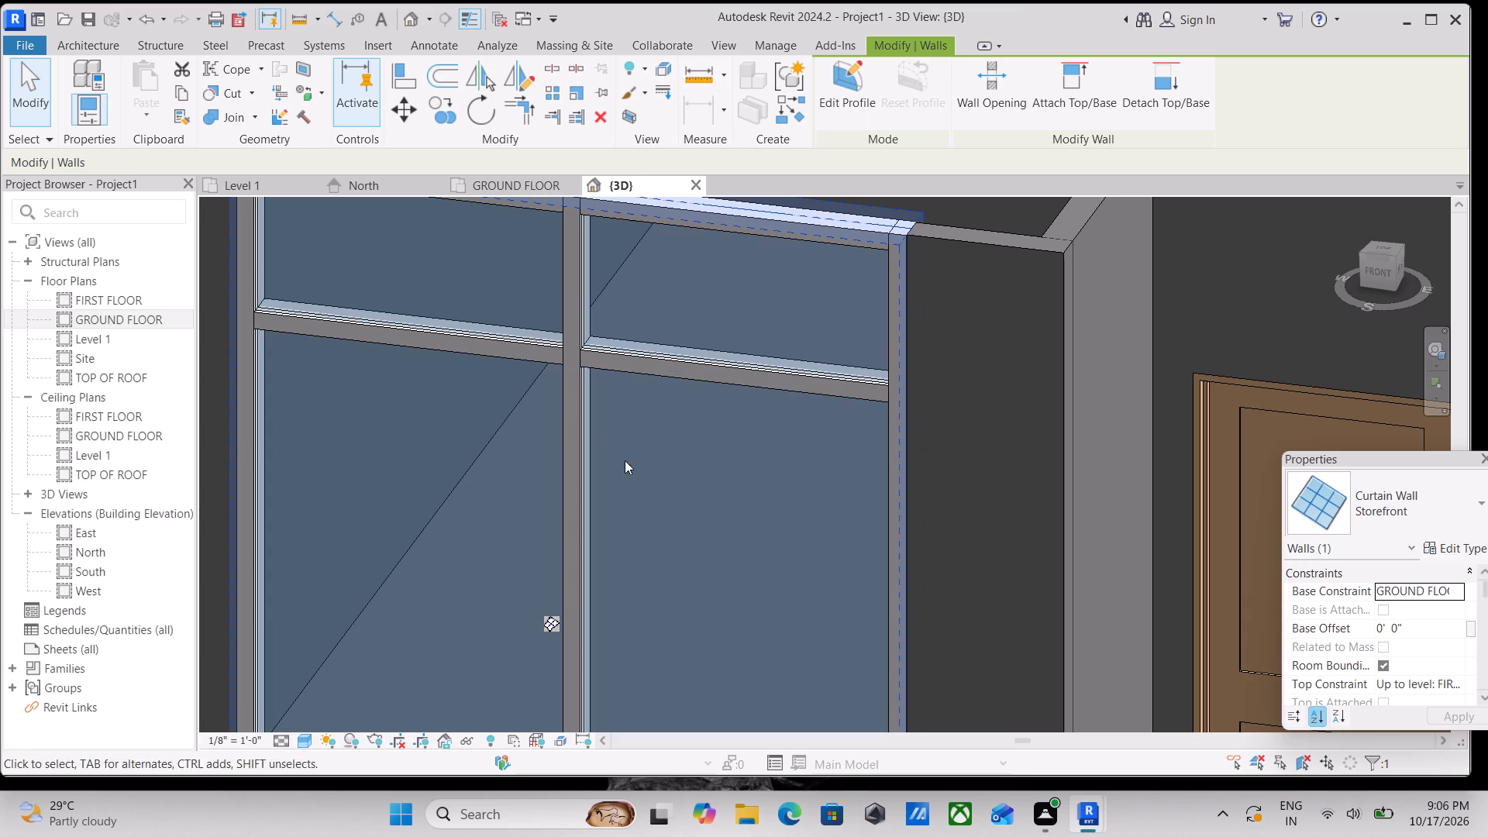
pyautogui.click(1477, 544)
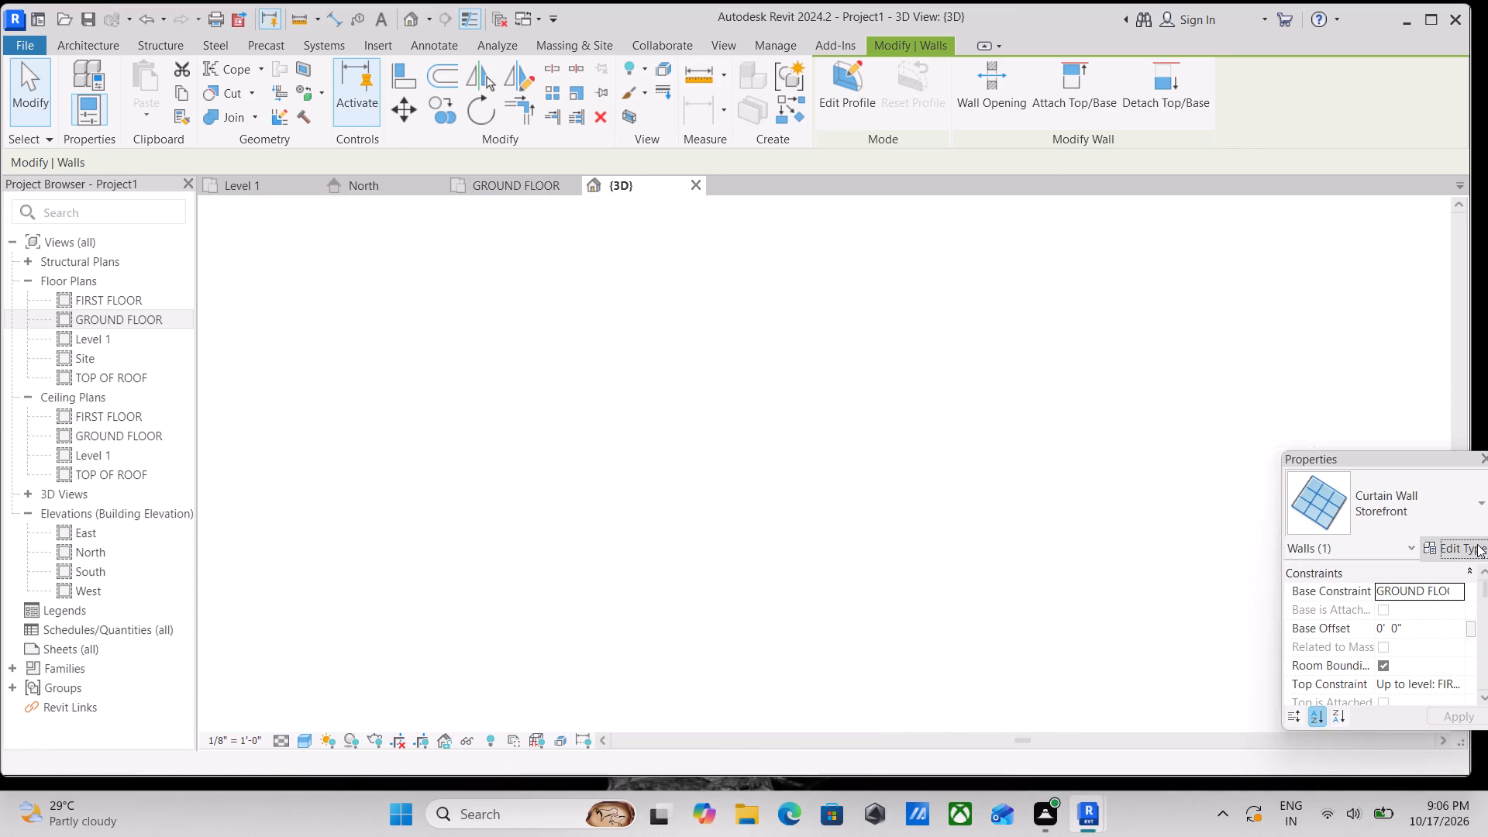
# Examine the Storefront type's grid, mullion and identity parameters and the choices available for its curtain panel.
pyautogui.scroll(-2, 734, 407)
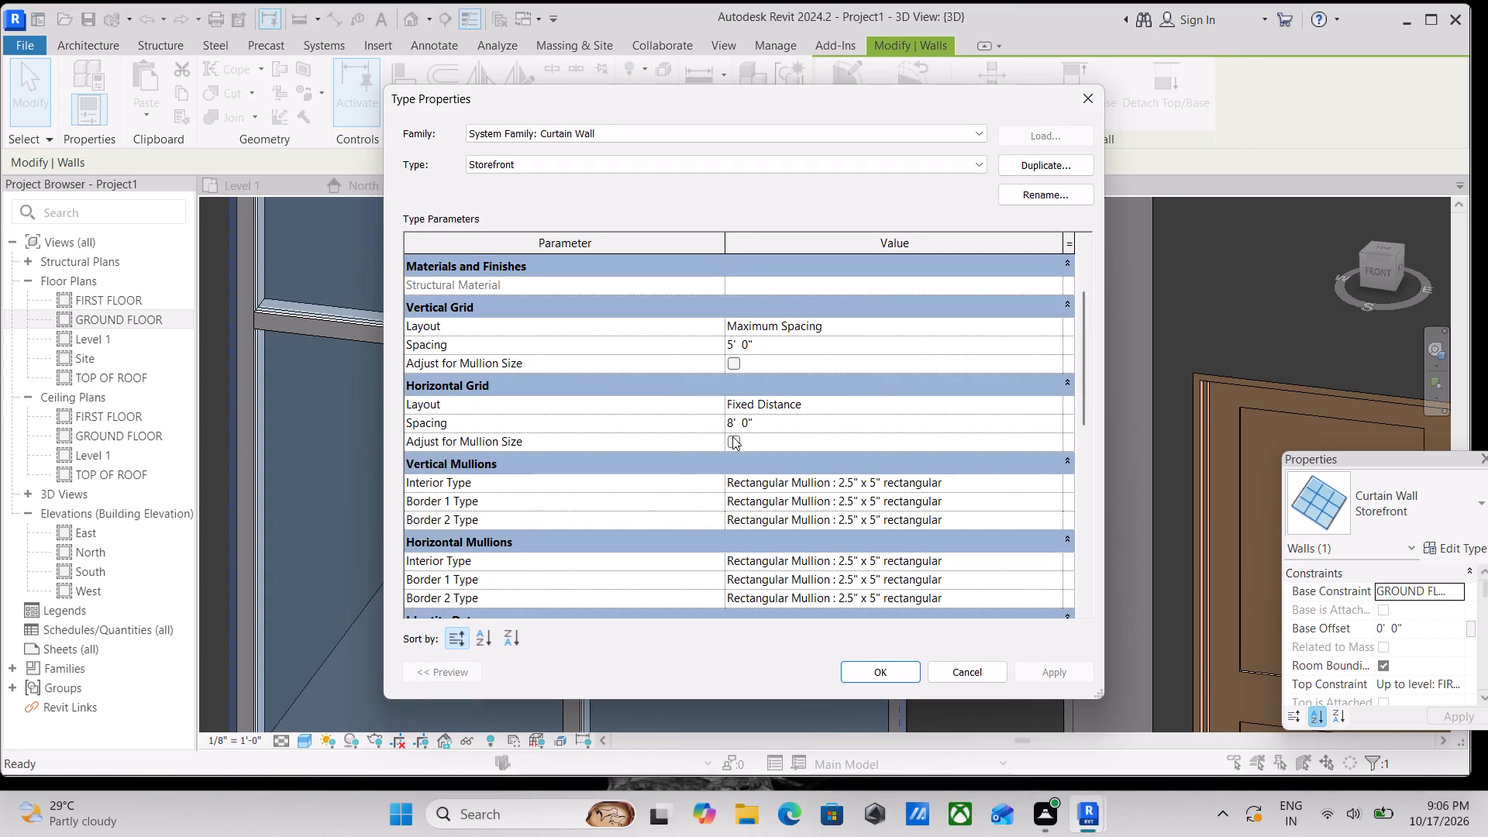
pyautogui.scroll(2, 808, 414)
pyautogui.scroll(2, 989, 315)
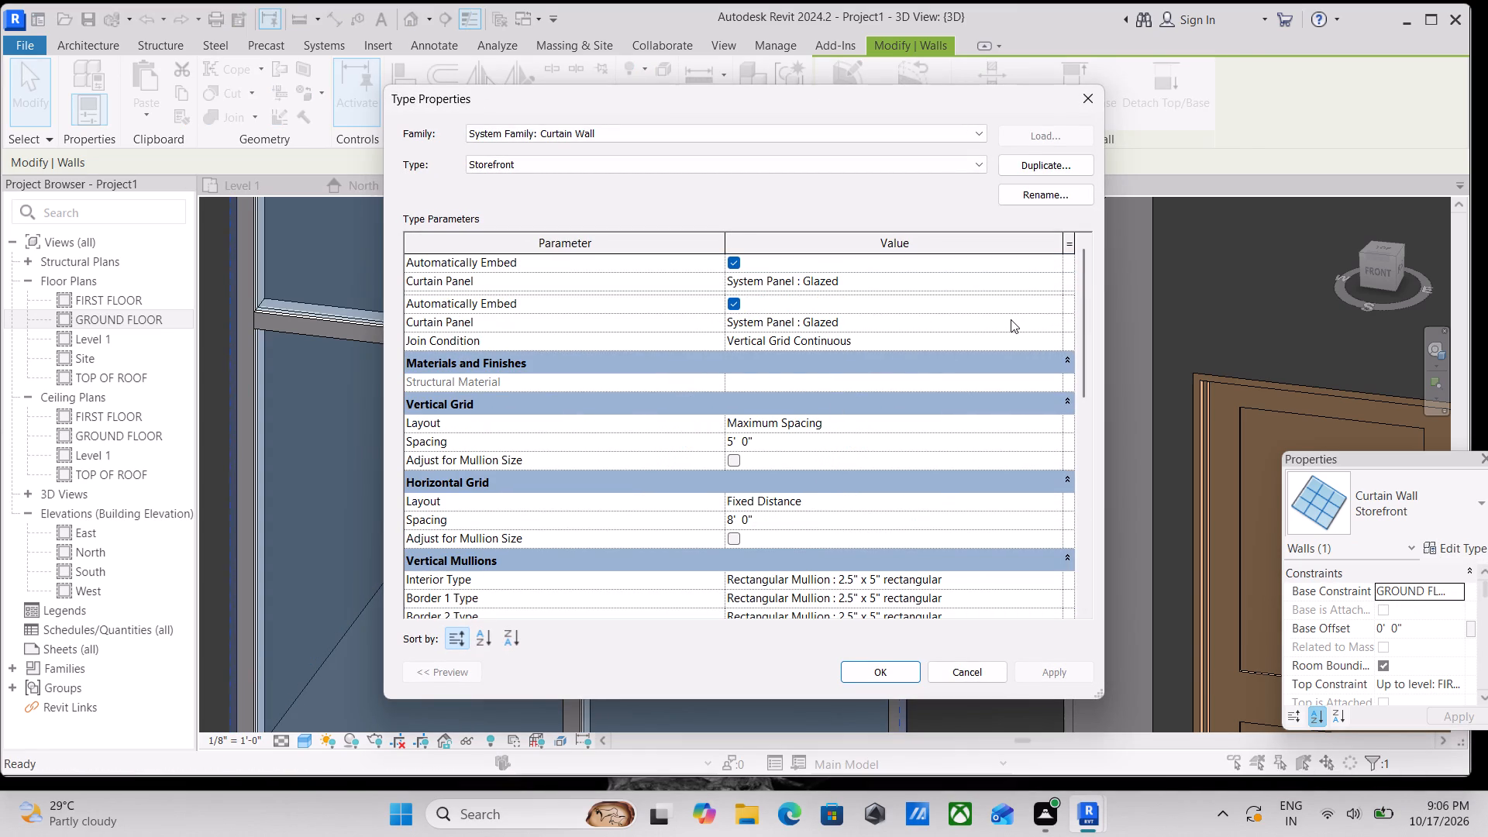
pyautogui.scroll(-5, 1011, 322)
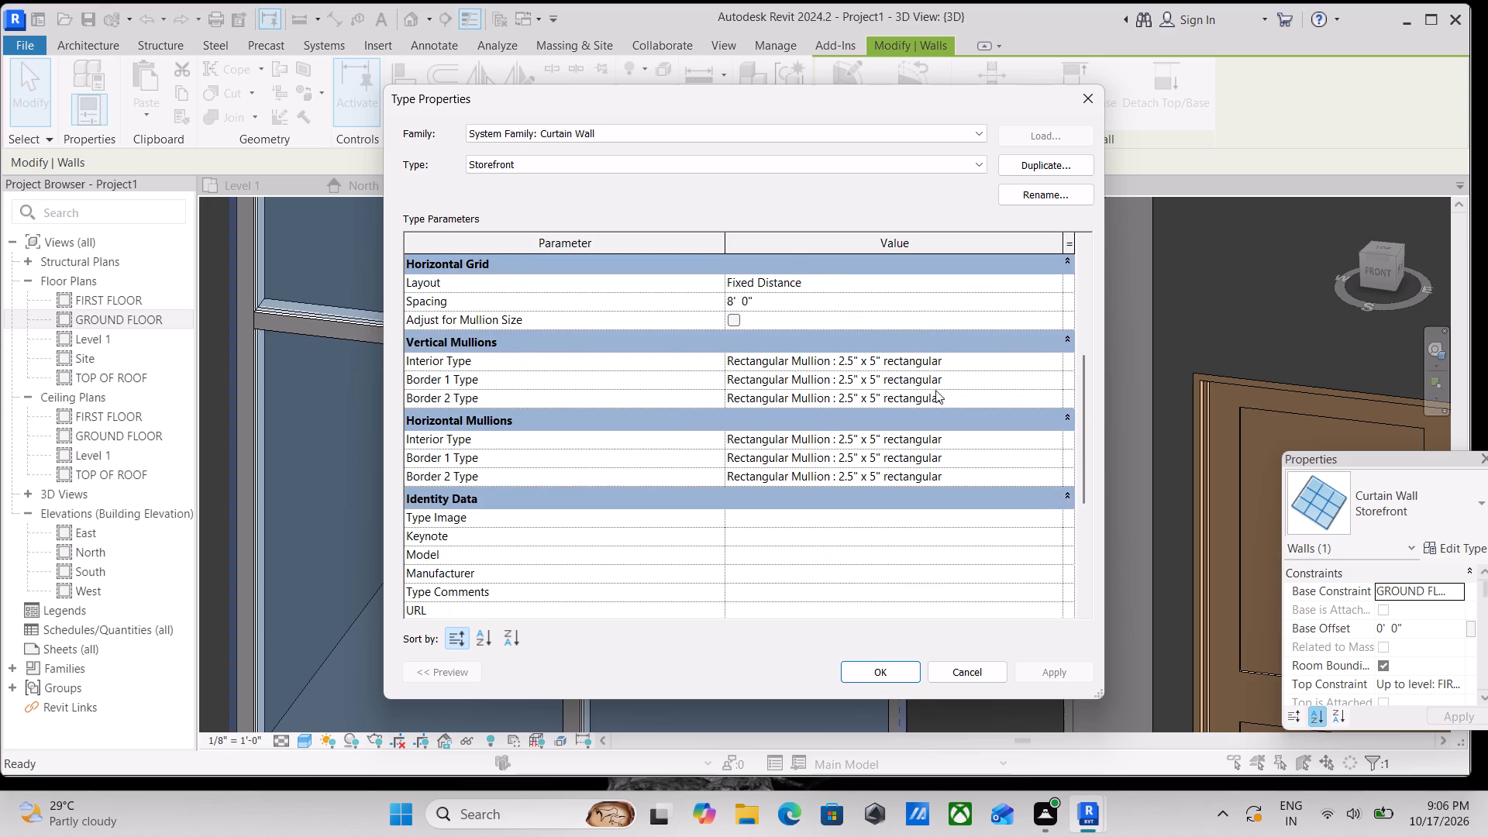
pyautogui.scroll(-4, 797, 404)
pyautogui.scroll(-4, 801, 508)
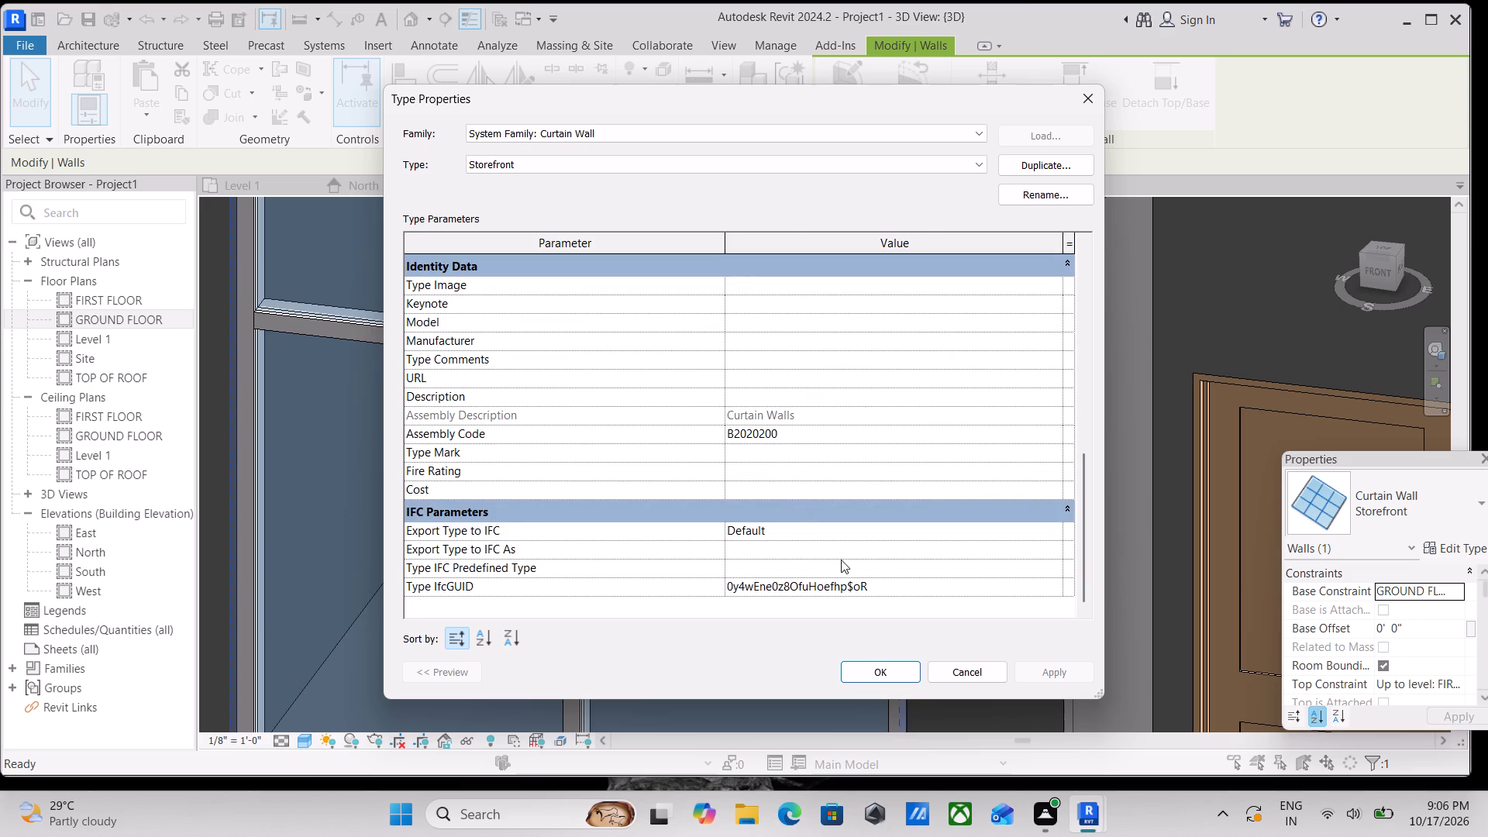
pyautogui.scroll(3, 854, 561)
pyautogui.scroll(5, 897, 498)
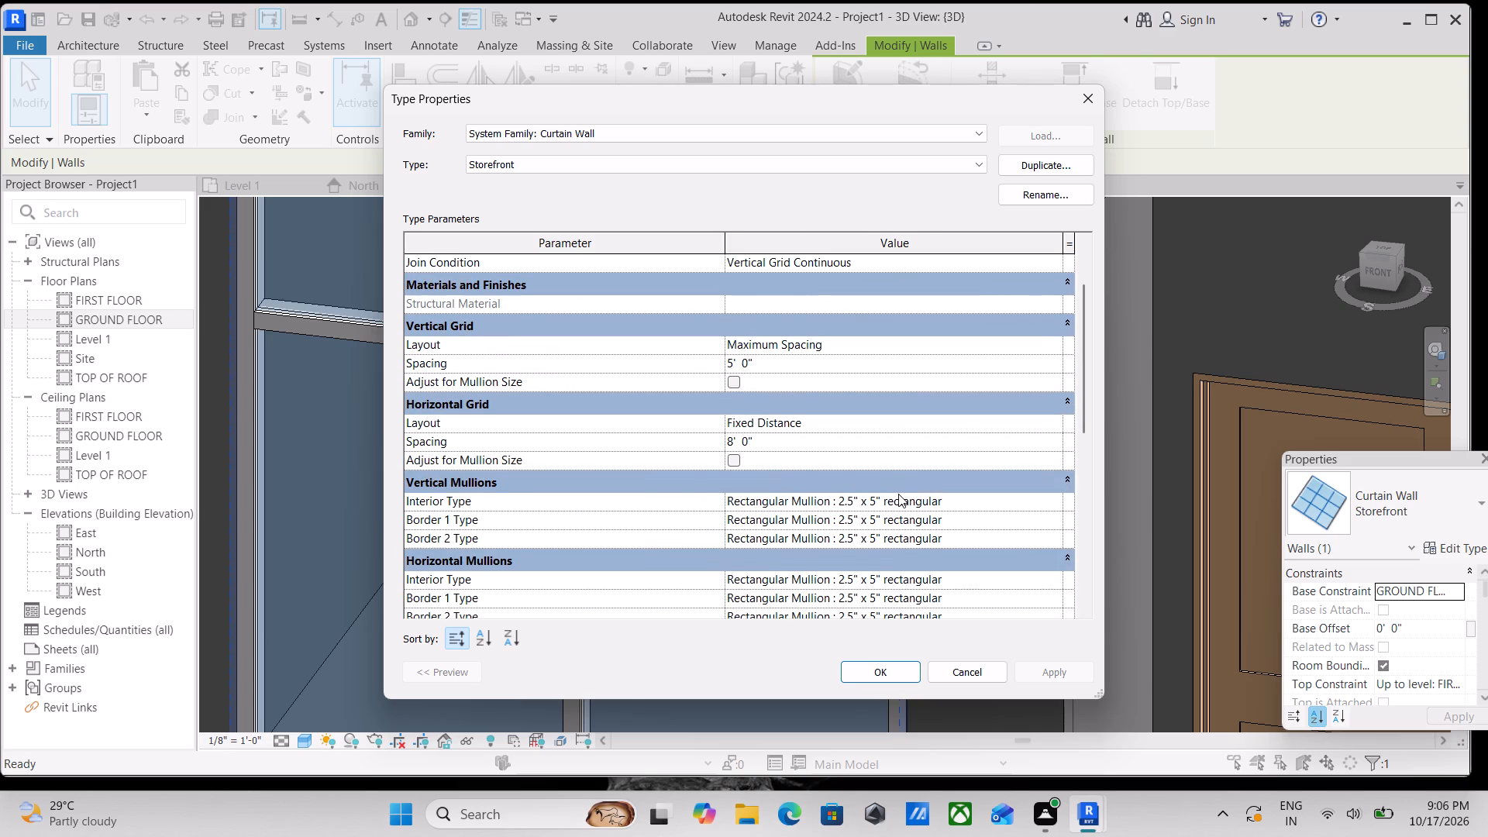
pyautogui.scroll(3, 717, 318)
pyautogui.scroll(3, 790, 350)
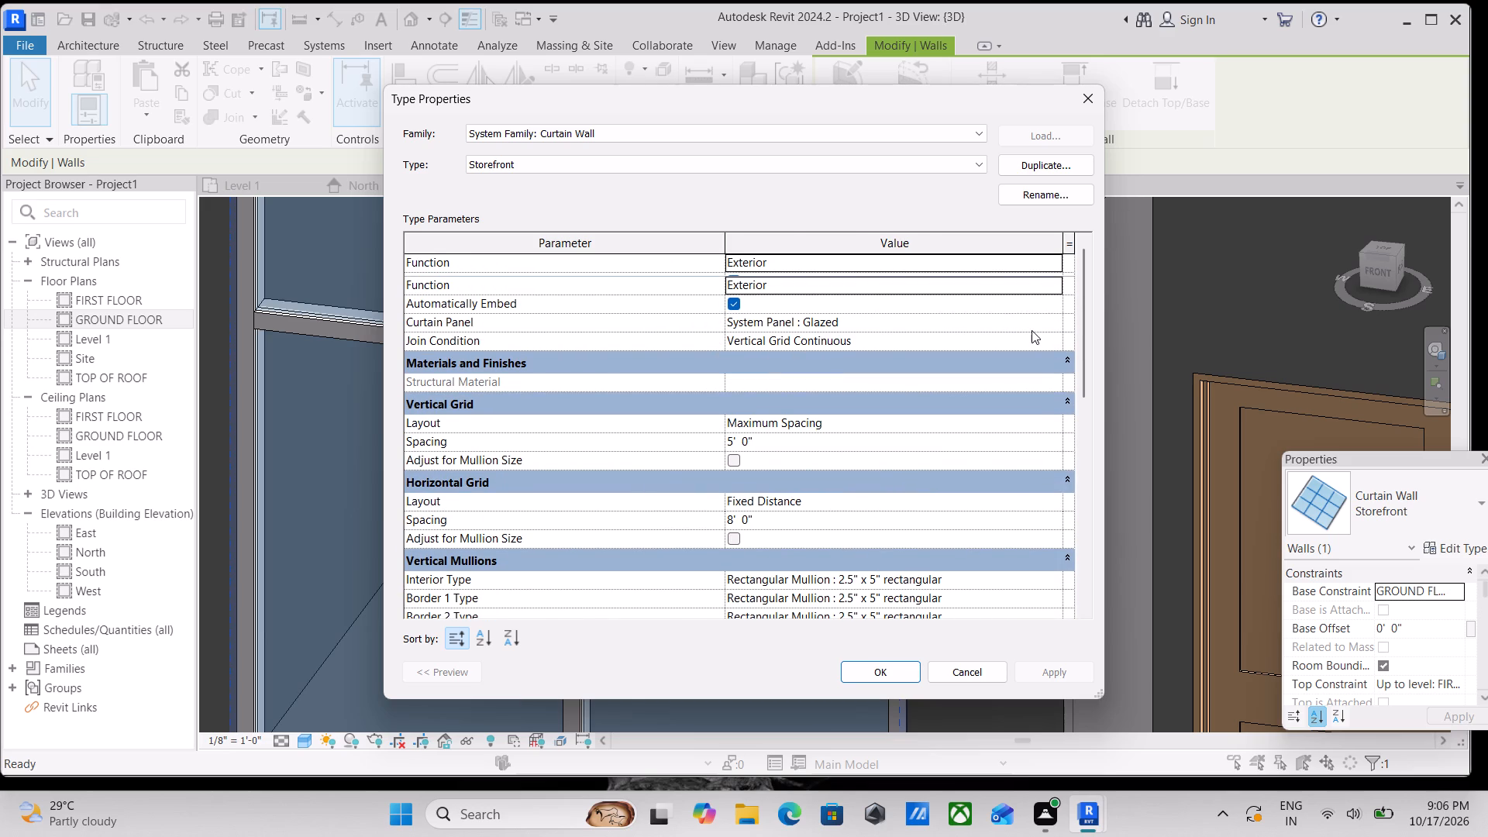
pyautogui.click(1045, 326)
pyautogui.click(1056, 325)
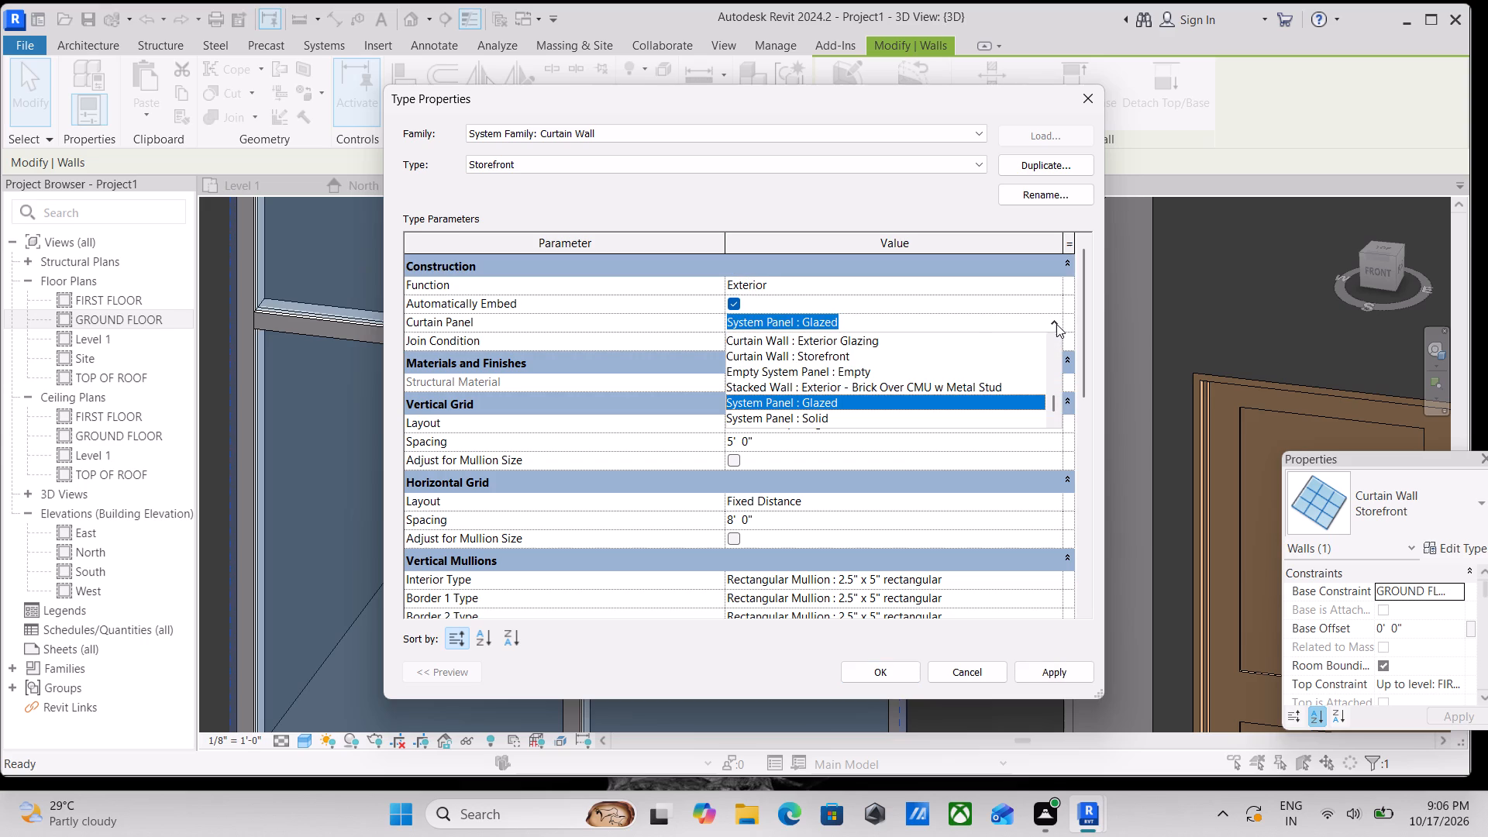
pyautogui.click(1056, 324)
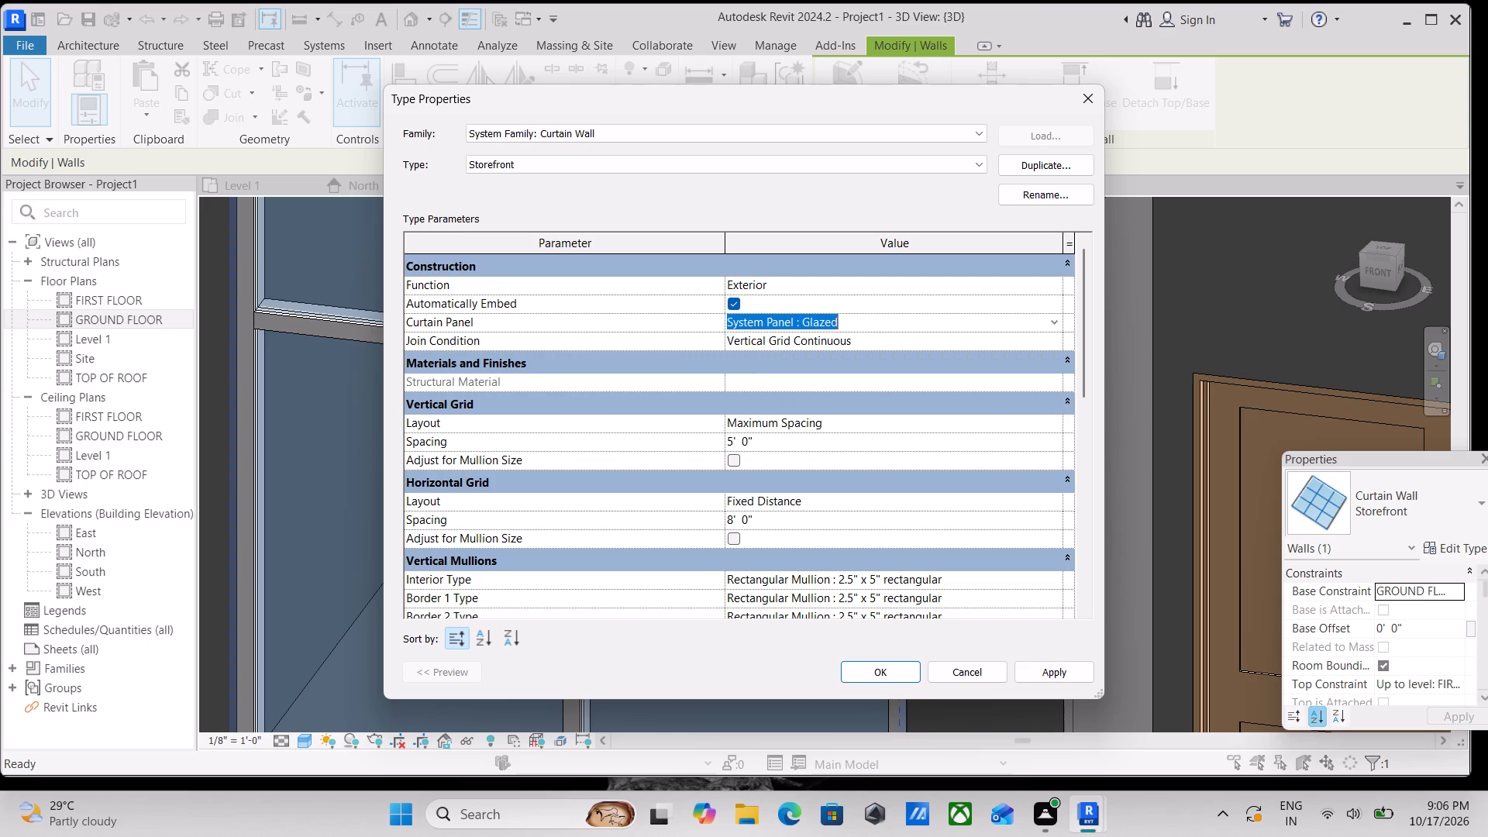
pyautogui.click(988, 325)
pyautogui.click(693, 323)
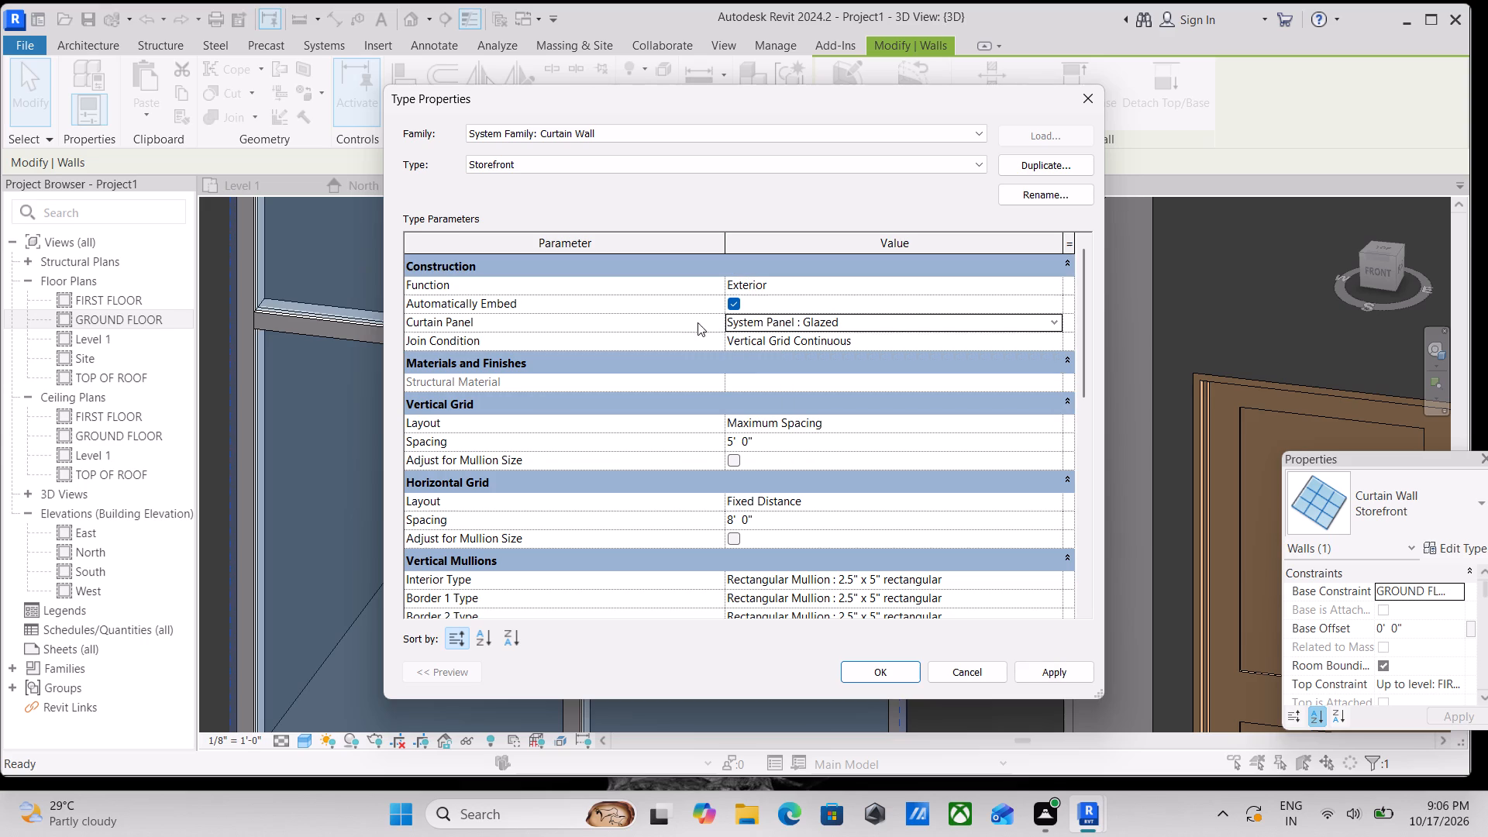
pyautogui.click(1036, 324)
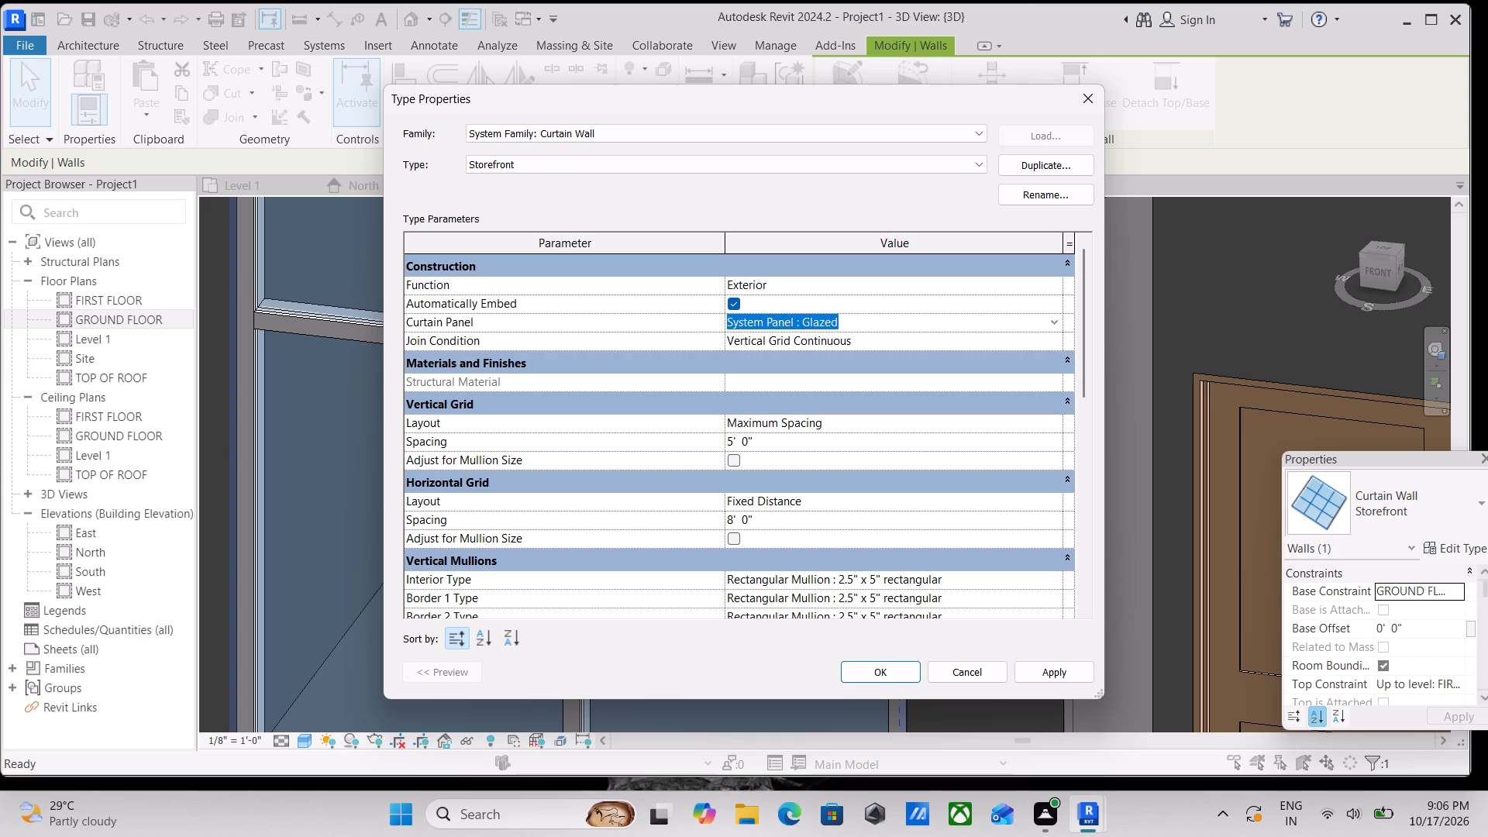
# Duplicate the Storefront curtain wall type under the name "garage panel".
pyautogui.click(1067, 157)
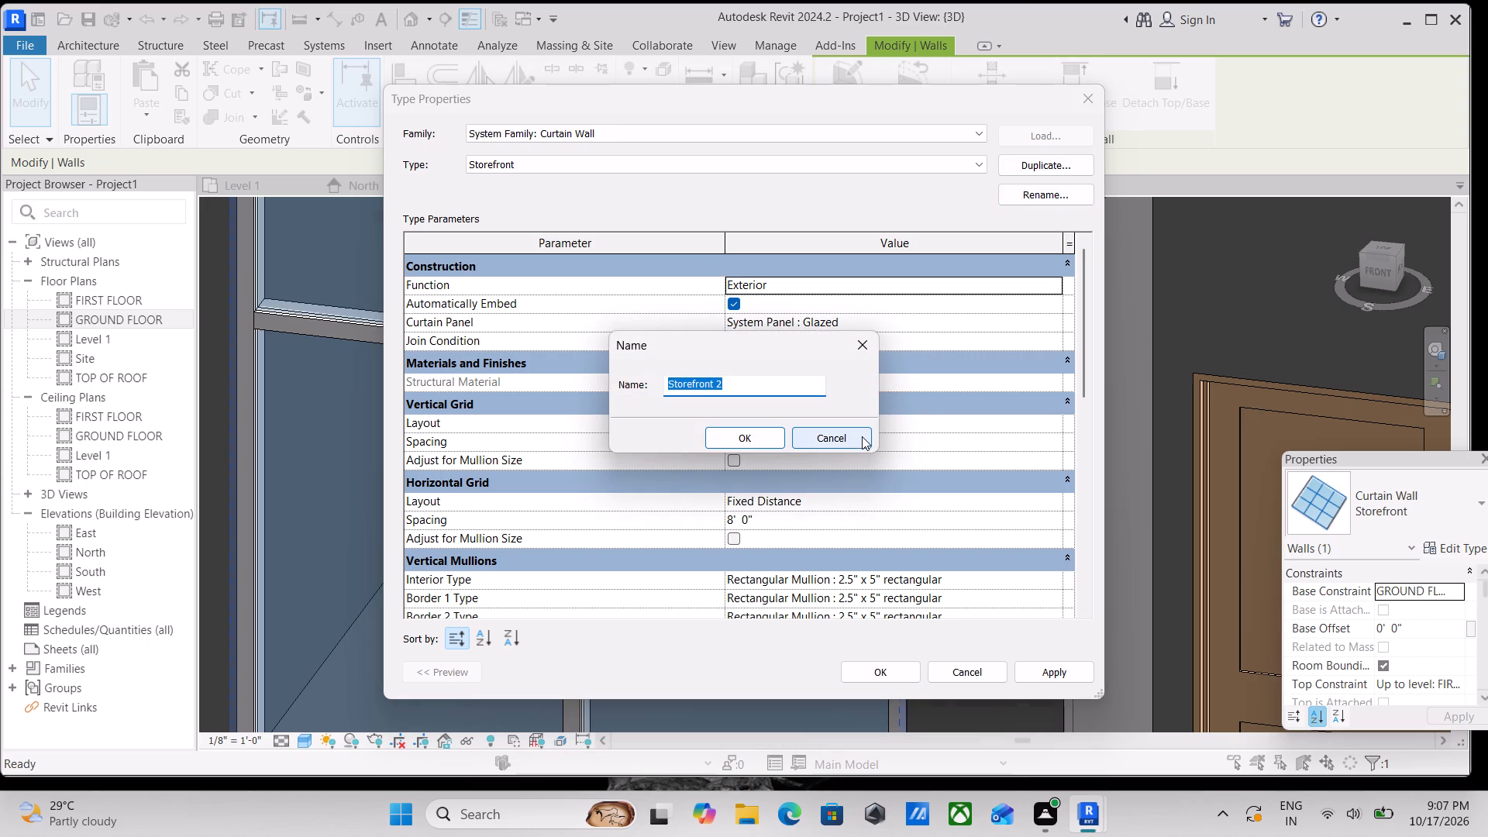
pyautogui.press('BackSpace')
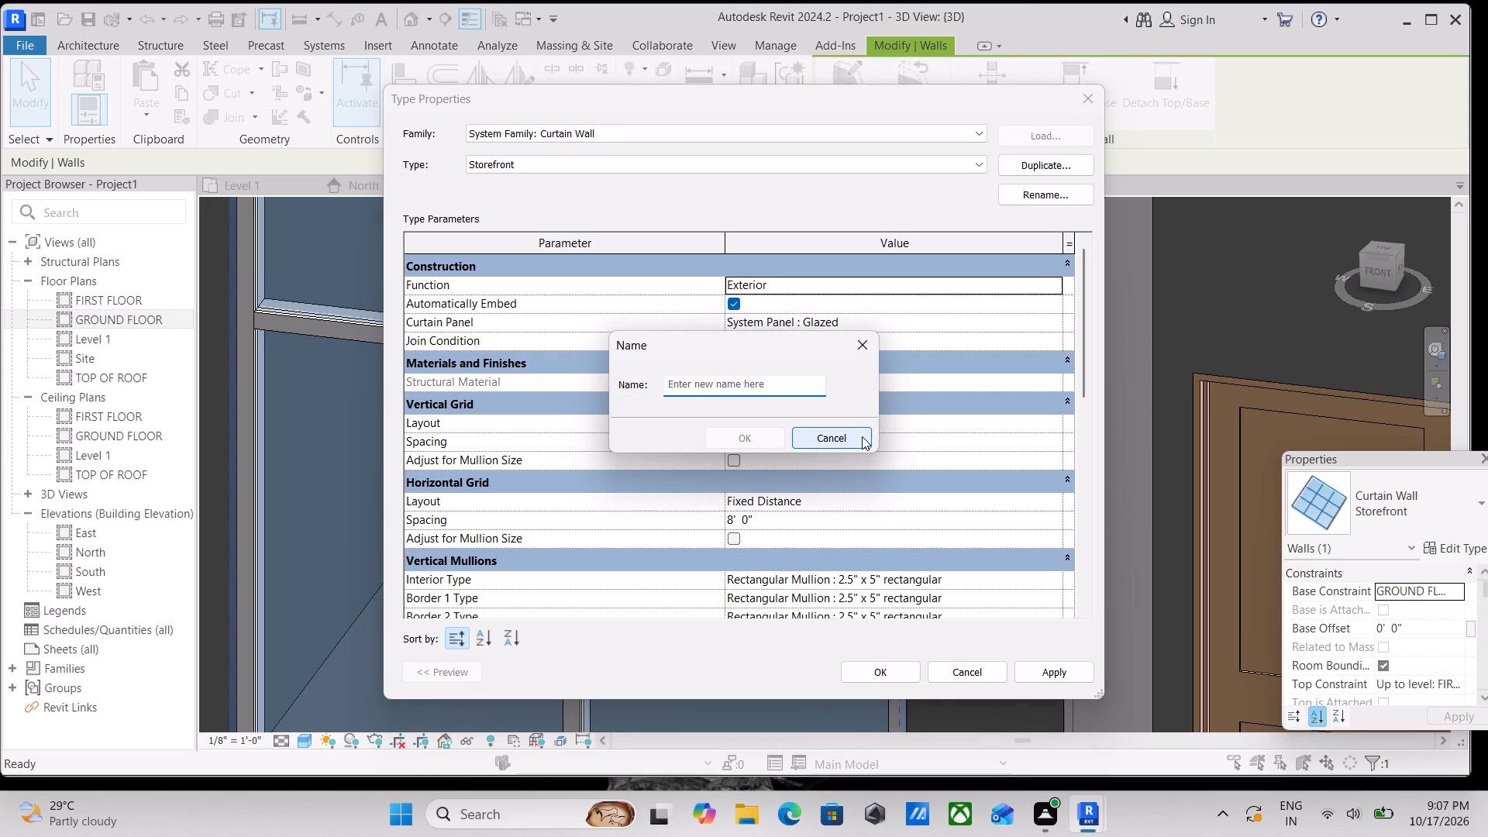
pyautogui.write('gar')
pyautogui.write('ag')
pyautogui.press('e')
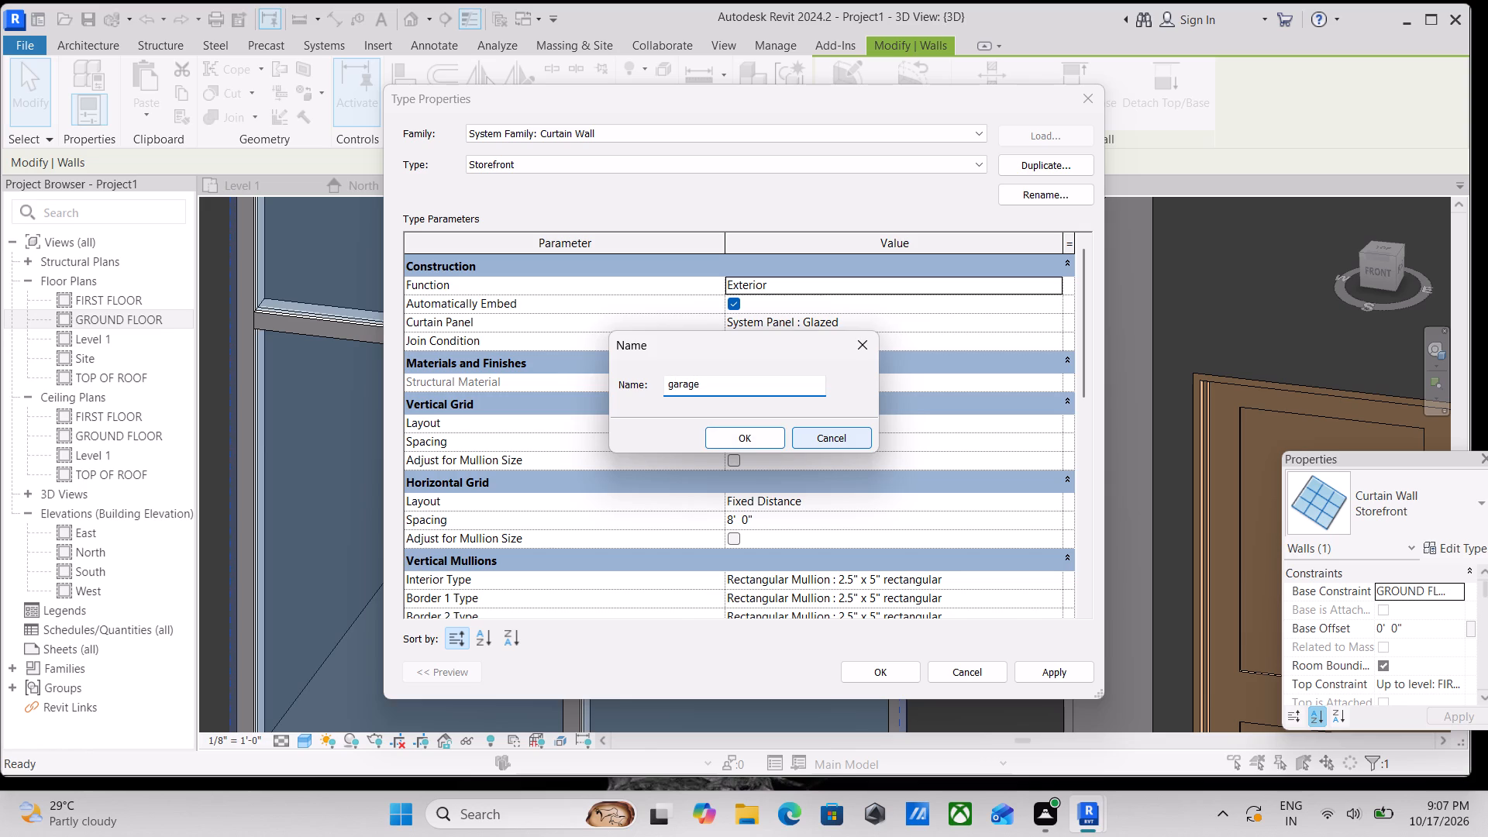
pyautogui.press('space')
pyautogui.write('panel')
pyautogui.click(764, 432)
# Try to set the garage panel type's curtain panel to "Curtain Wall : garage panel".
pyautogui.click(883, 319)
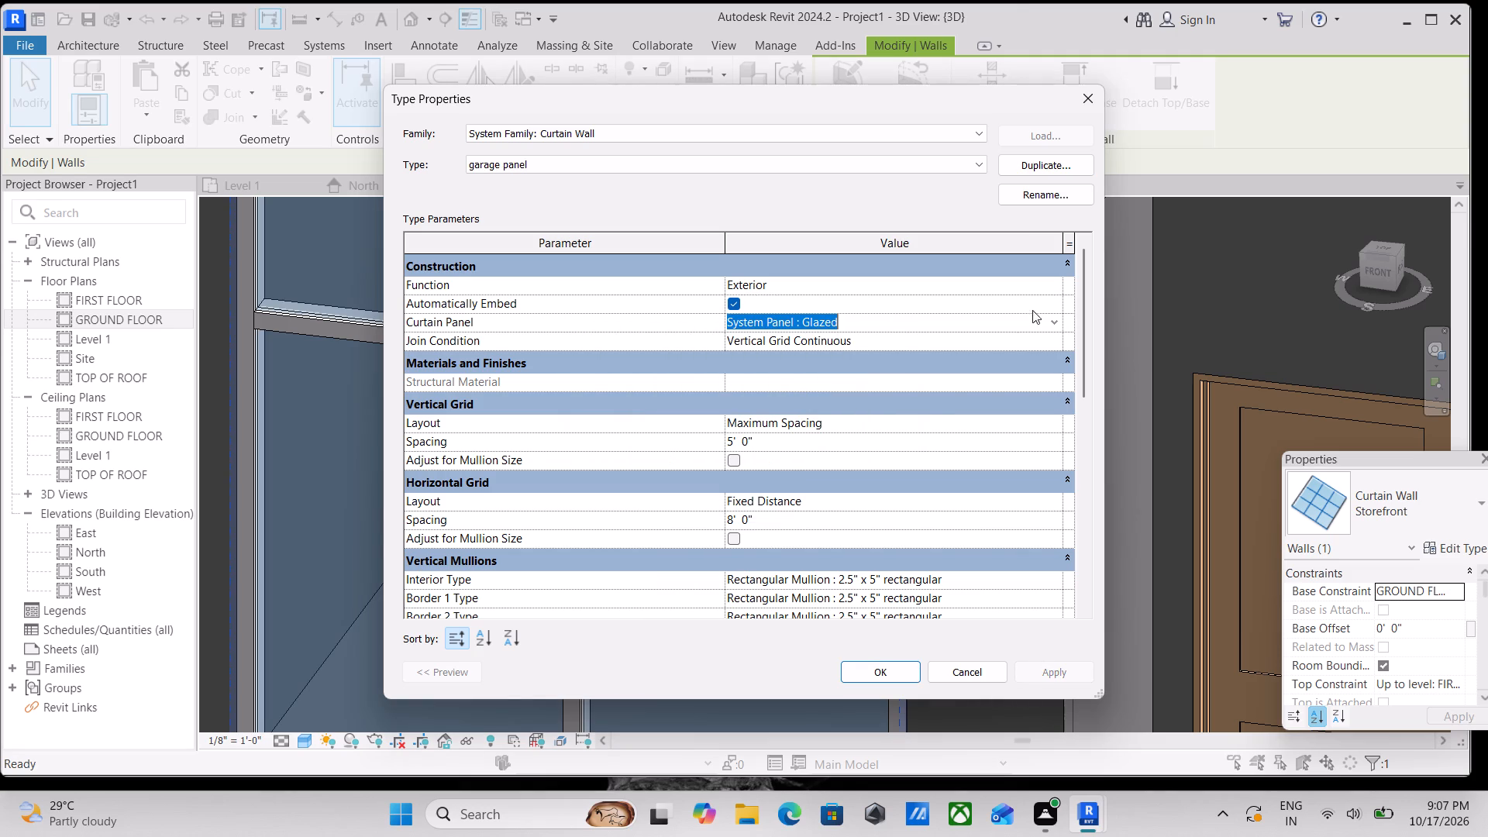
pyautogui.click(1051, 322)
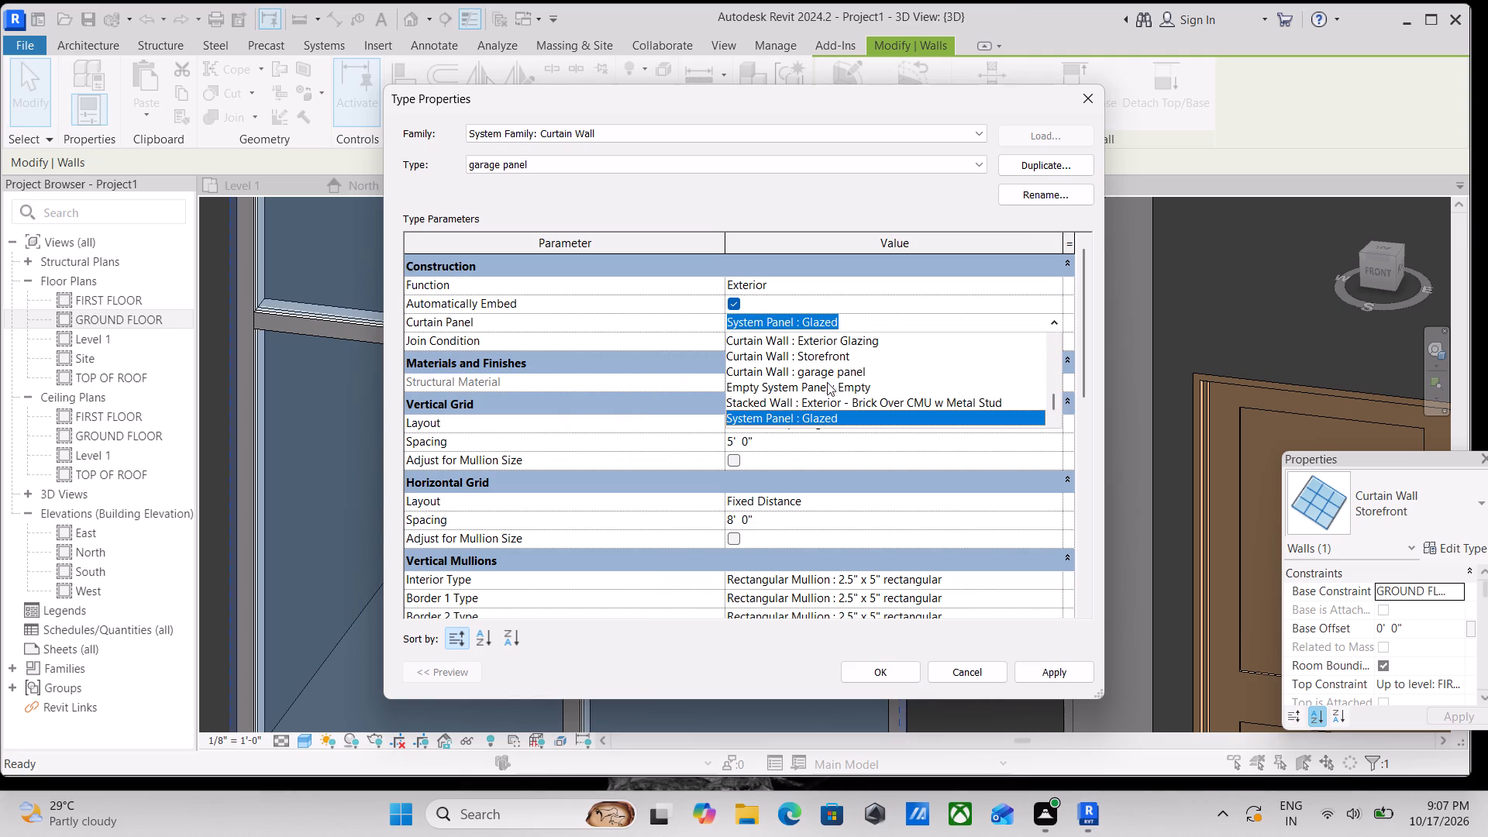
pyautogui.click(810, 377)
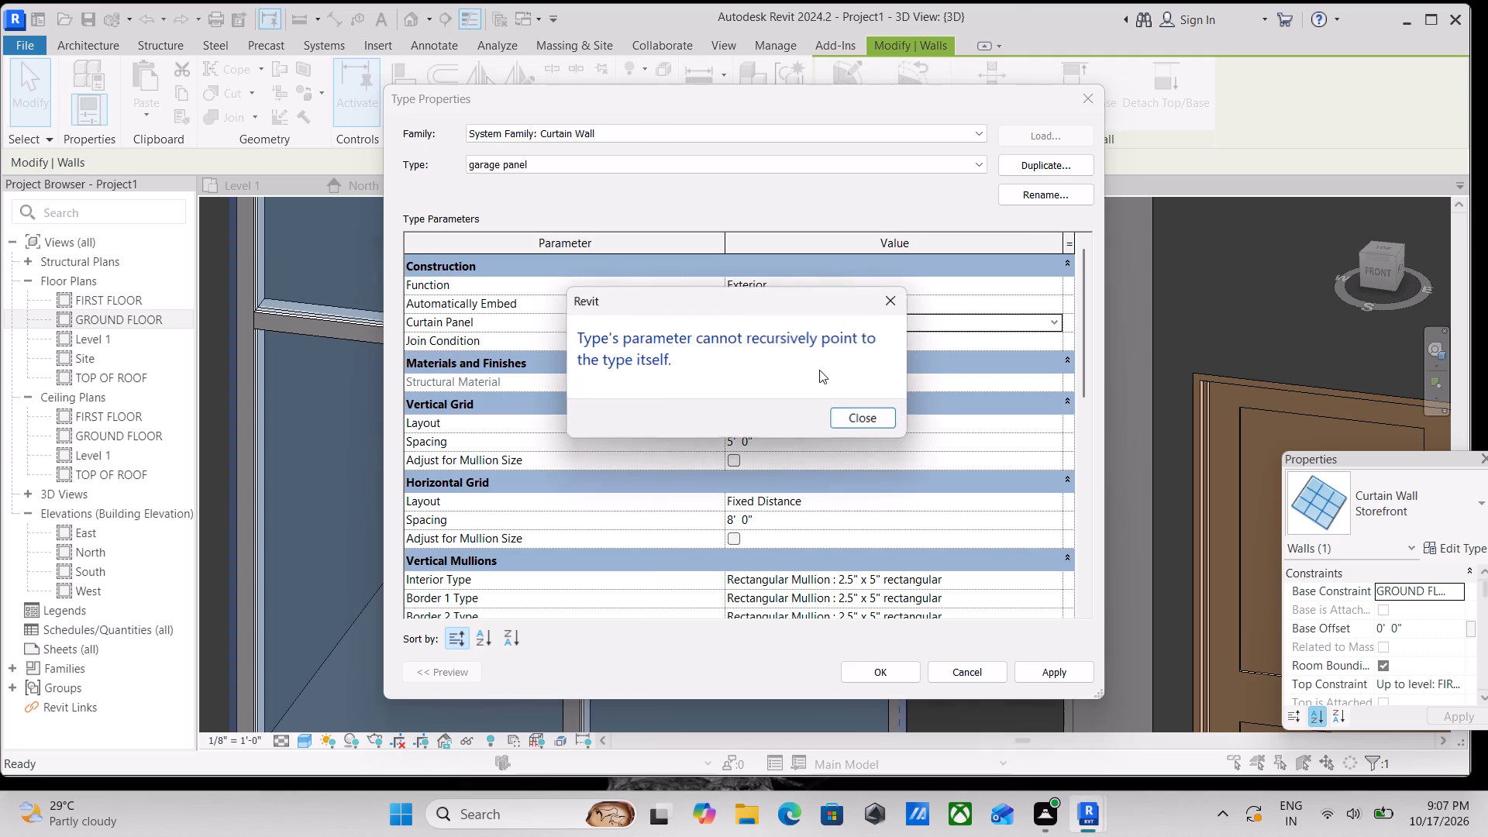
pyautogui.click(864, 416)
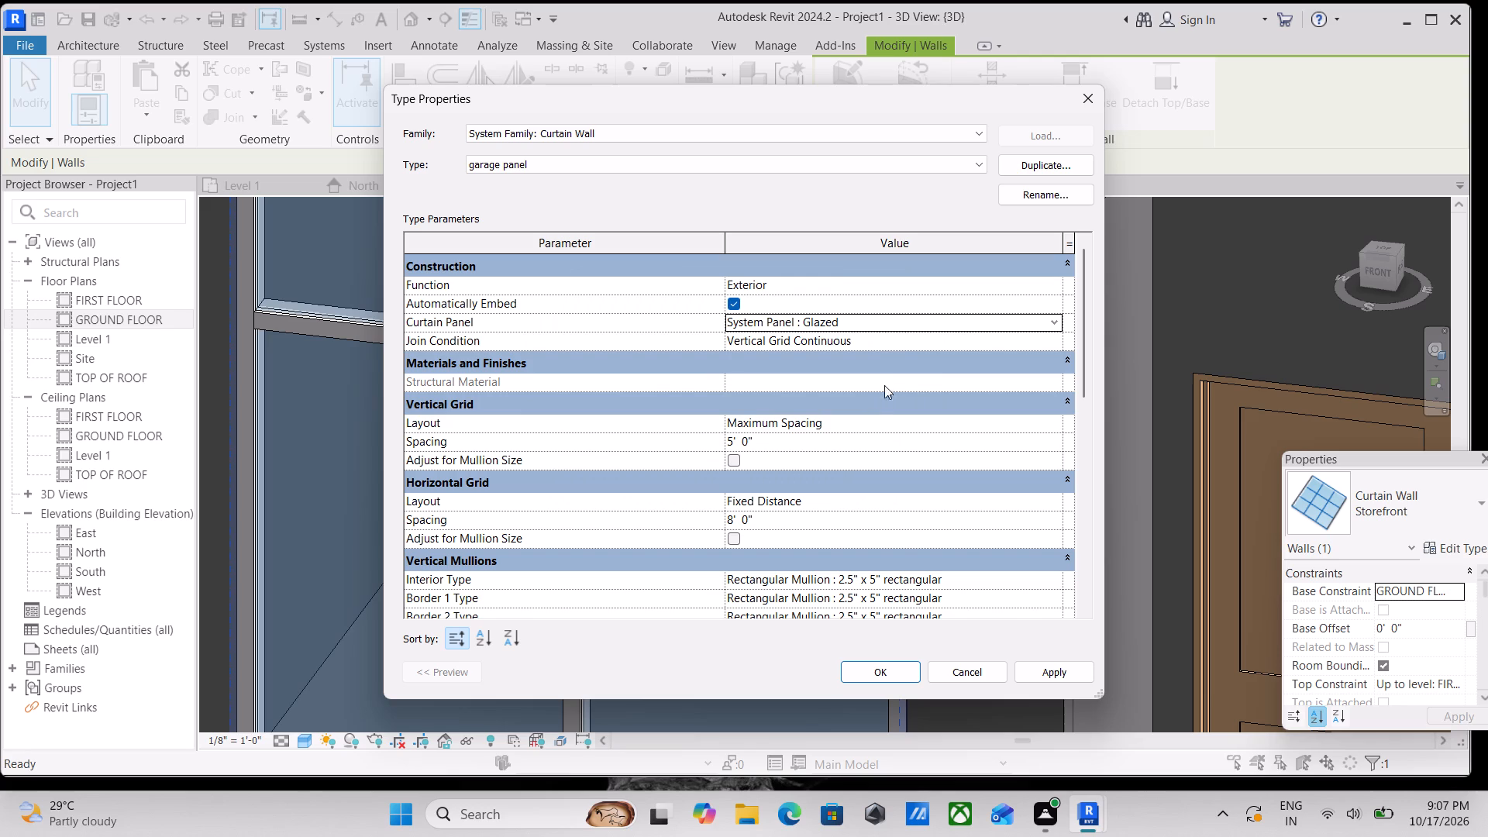
# Look through the available curtain panel choices and the remaining type parameters of the garage panel type.
pyautogui.click(1054, 317)
pyautogui.scroll(-1, 977, 351)
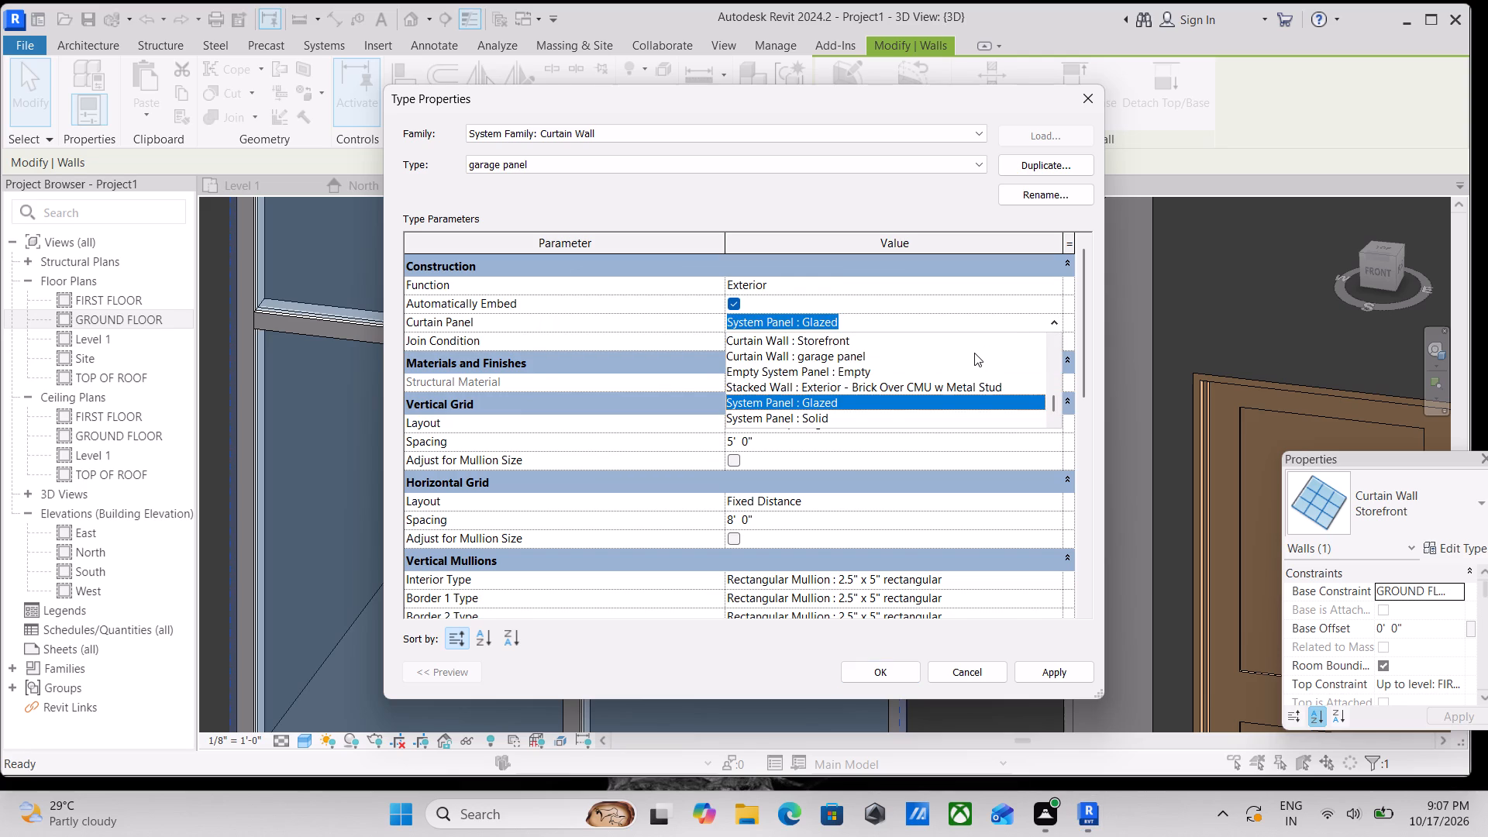
pyautogui.scroll(-2, 974, 353)
pyautogui.scroll(1, 1016, 366)
pyautogui.scroll(-2, 1016, 366)
pyautogui.scroll(17, 1016, 360)
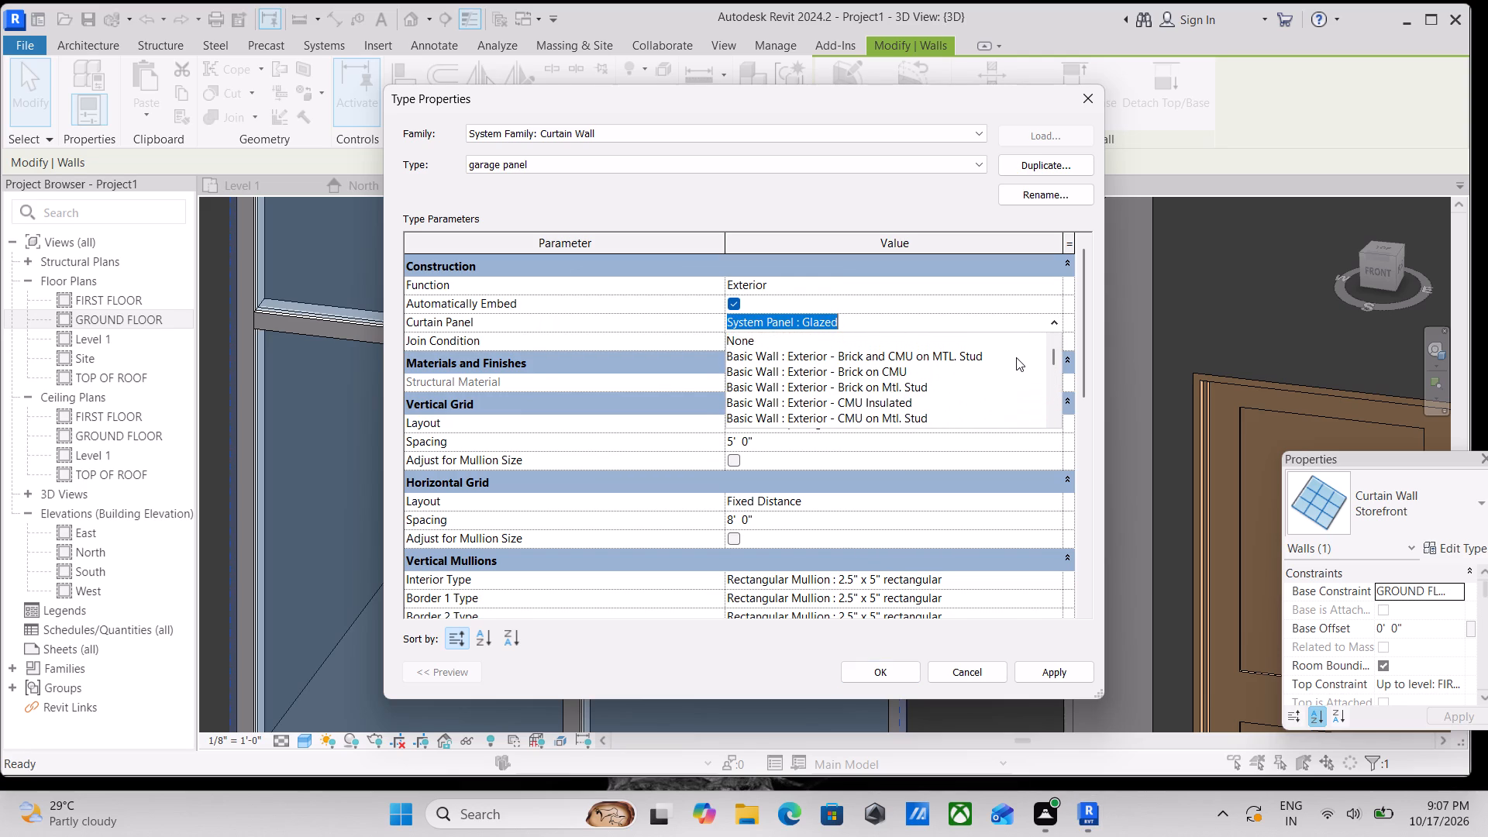
pyautogui.scroll(4, 1016, 357)
pyautogui.scroll(-3, 1042, 319)
pyautogui.click(1056, 322)
pyautogui.scroll(-2, 966, 308)
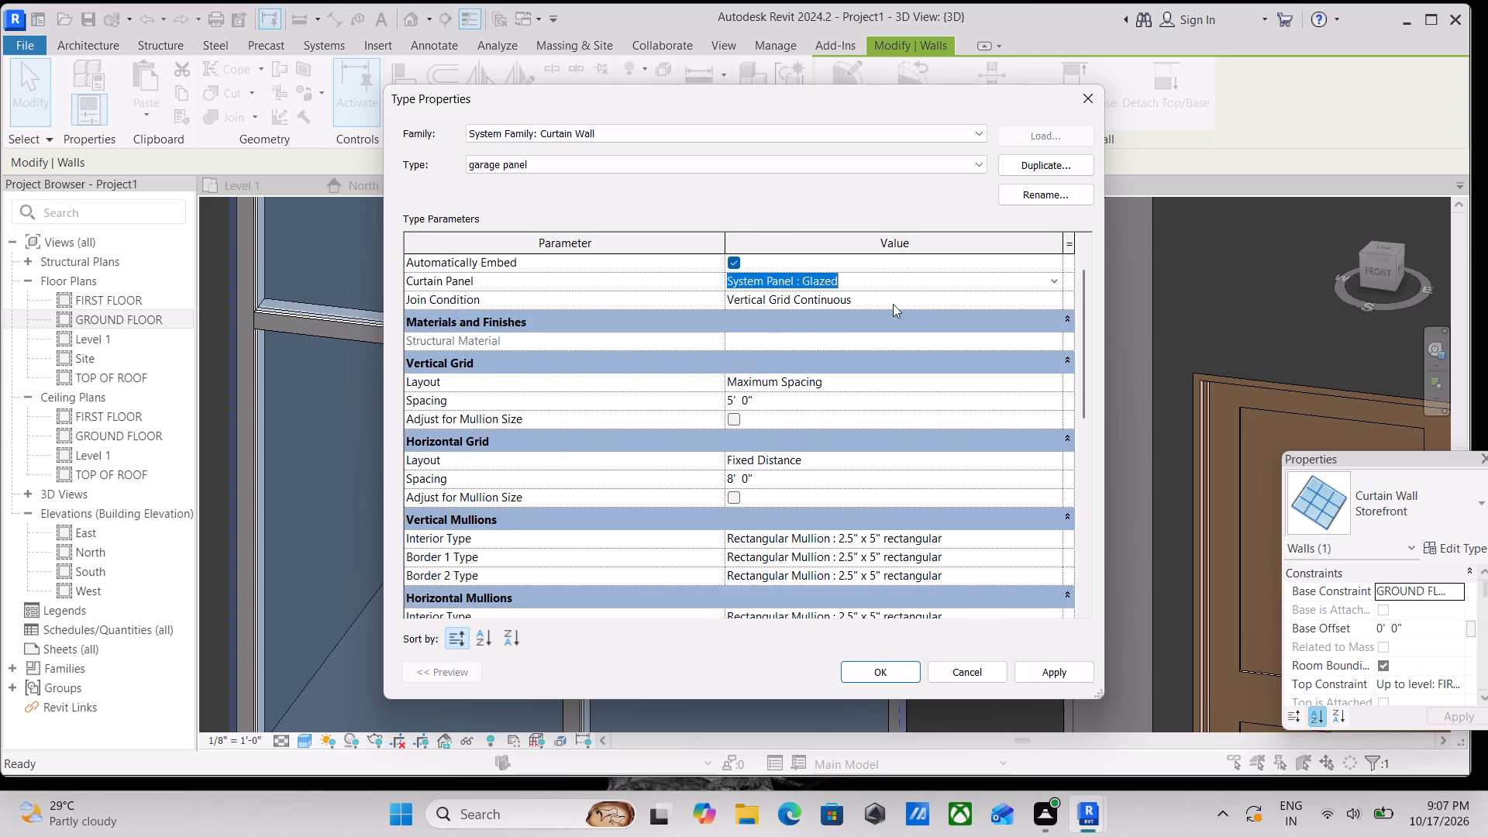
pyautogui.scroll(-2, 893, 304)
pyautogui.scroll(-5, 906, 405)
pyautogui.scroll(-5, 880, 509)
pyautogui.scroll(4, 856, 499)
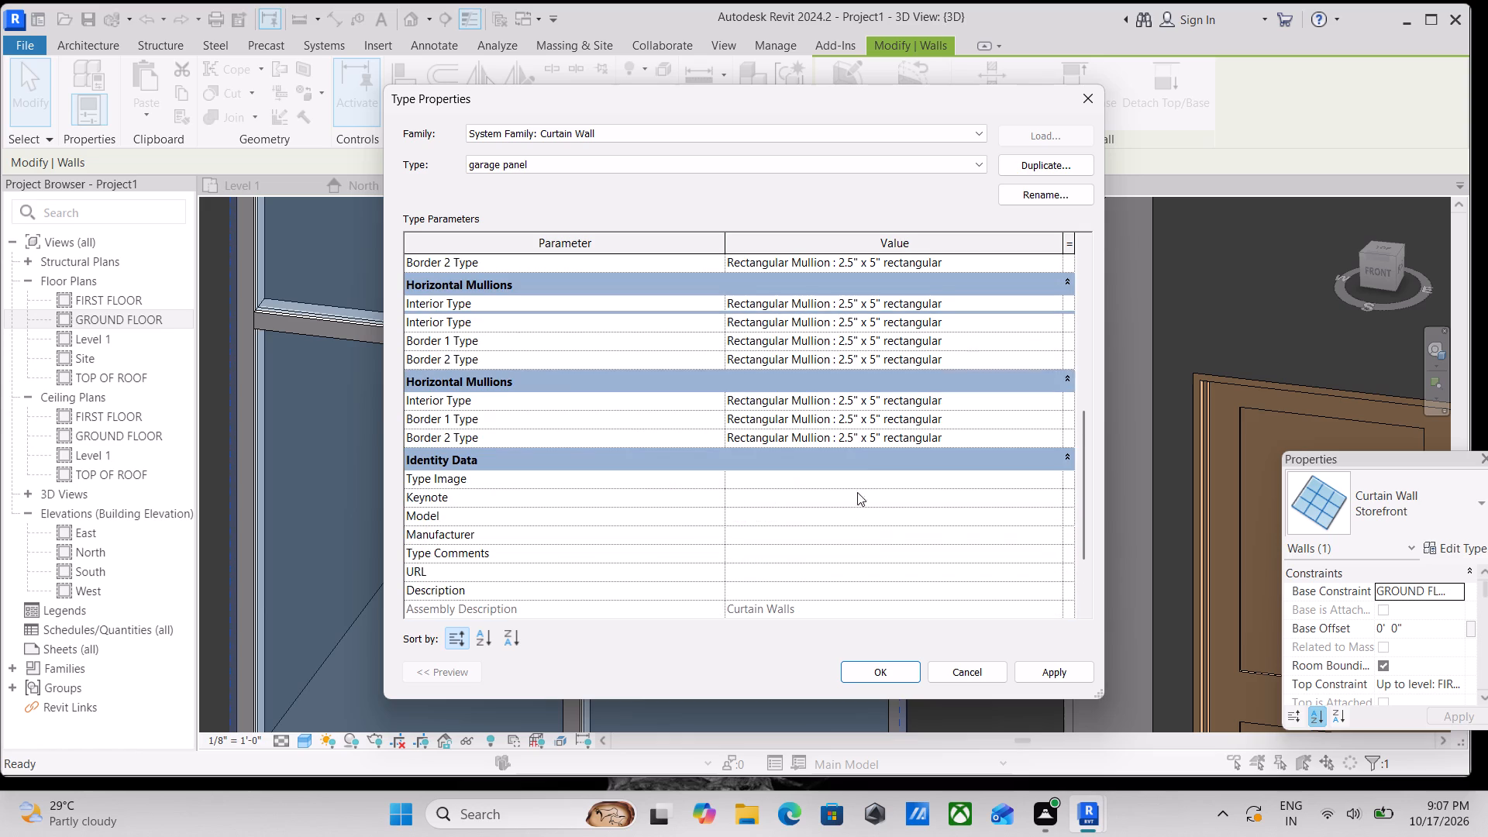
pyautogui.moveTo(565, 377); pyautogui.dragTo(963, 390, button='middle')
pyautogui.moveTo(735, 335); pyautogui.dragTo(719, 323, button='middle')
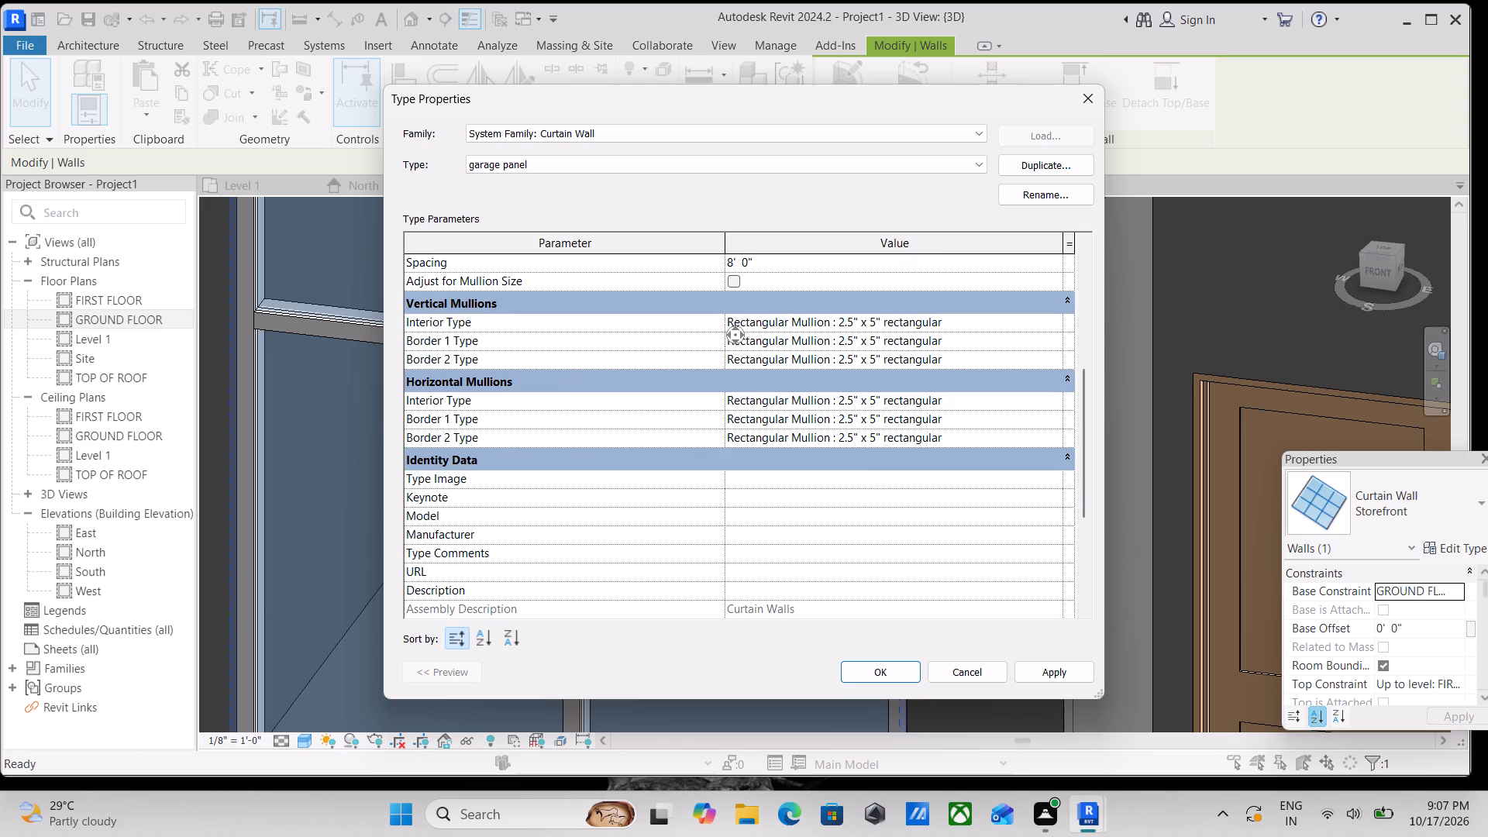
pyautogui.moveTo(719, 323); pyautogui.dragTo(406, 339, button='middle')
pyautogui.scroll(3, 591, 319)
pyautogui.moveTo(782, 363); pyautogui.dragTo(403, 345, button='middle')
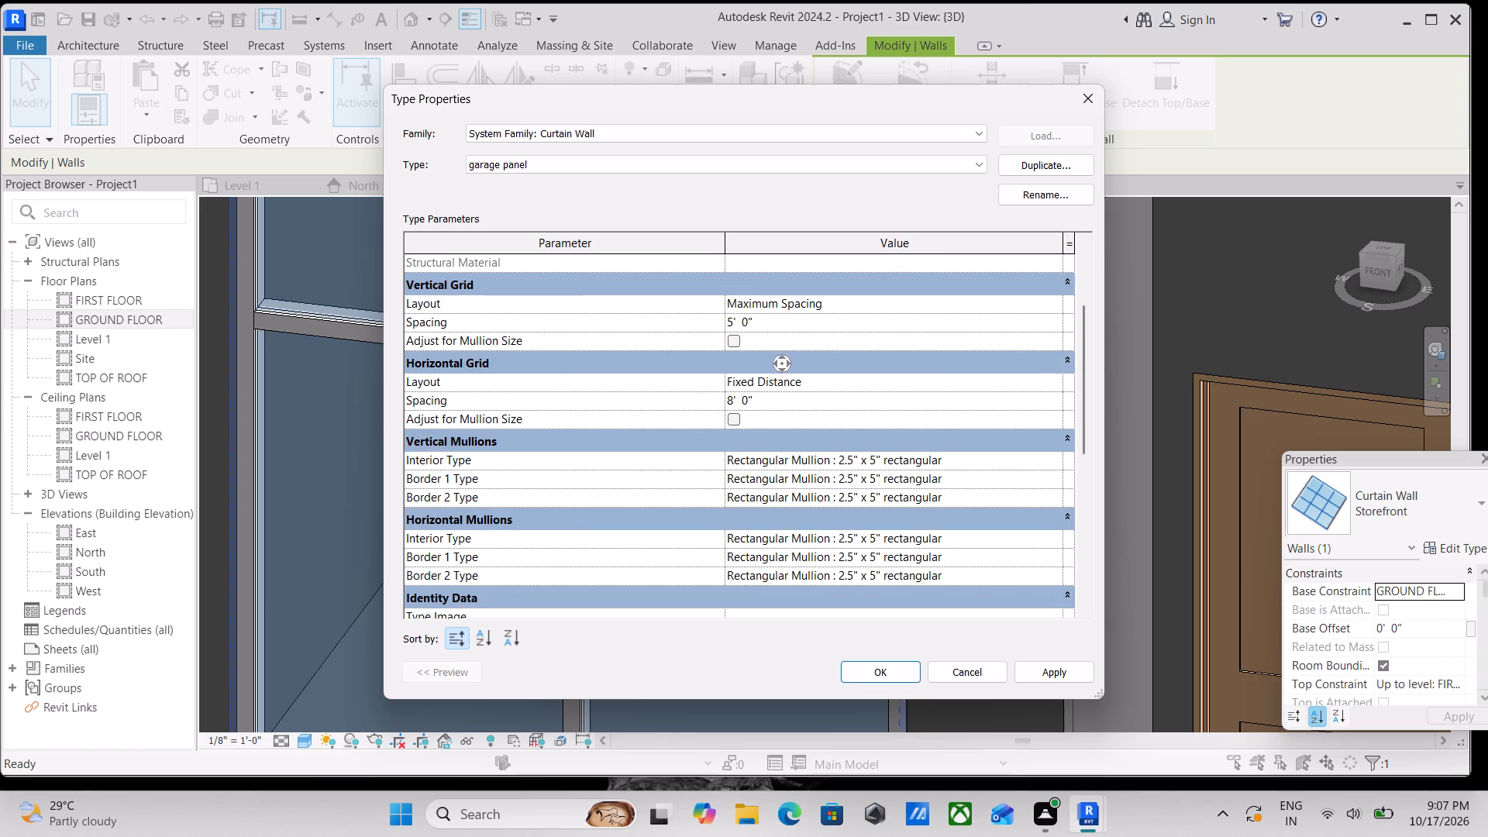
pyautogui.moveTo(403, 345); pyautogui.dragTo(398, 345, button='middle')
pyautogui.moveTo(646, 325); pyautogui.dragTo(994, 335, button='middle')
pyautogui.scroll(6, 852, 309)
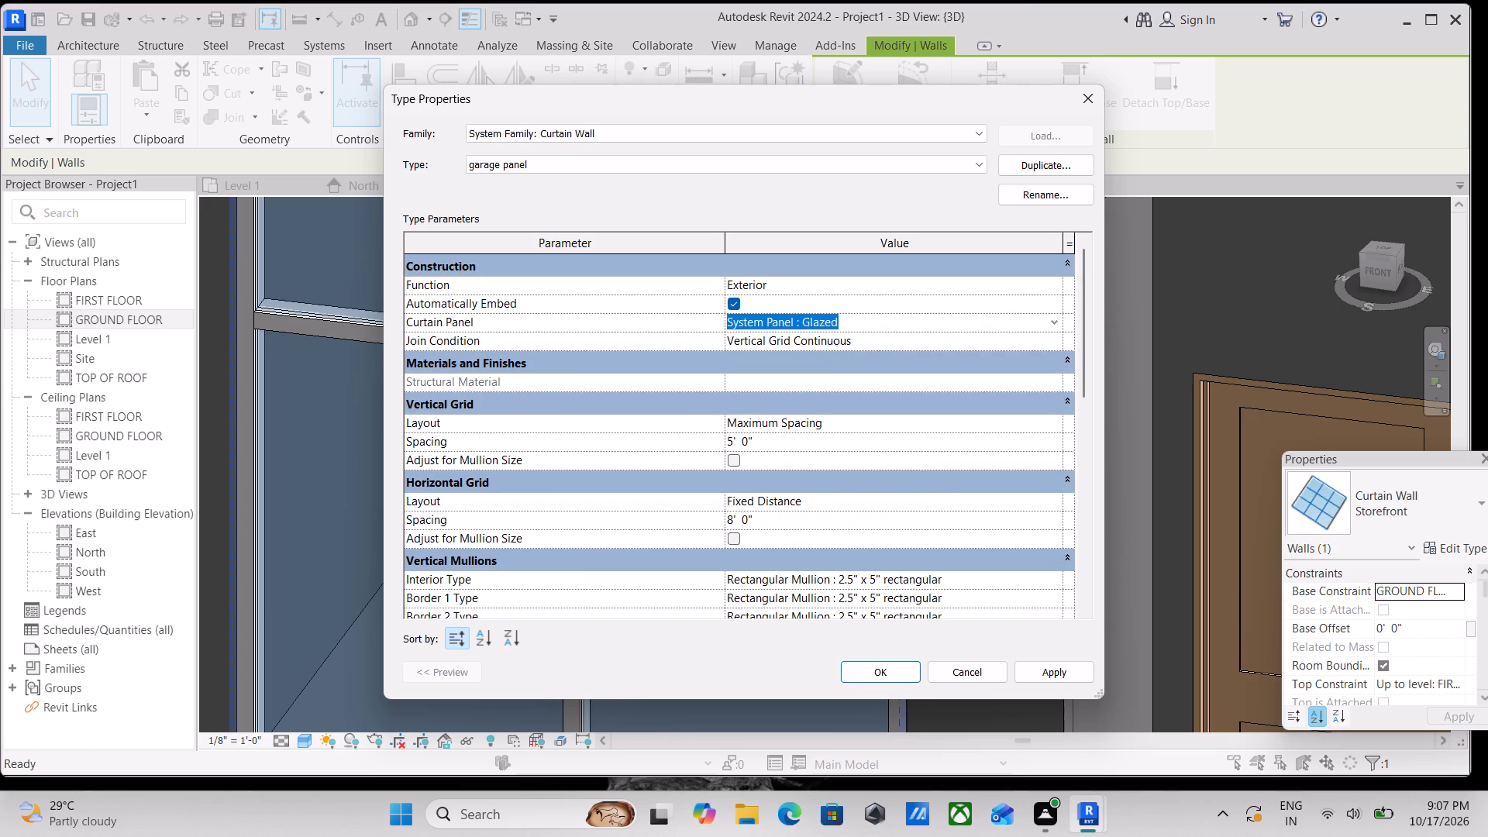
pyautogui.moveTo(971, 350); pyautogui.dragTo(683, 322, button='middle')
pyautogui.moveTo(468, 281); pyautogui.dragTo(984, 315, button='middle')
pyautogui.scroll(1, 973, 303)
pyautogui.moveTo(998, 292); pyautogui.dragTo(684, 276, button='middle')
# Examine the garage panel type's grid, mullion, identity and IFC parameters.
pyautogui.scroll(-7, 556, 311)
pyautogui.scroll(-4, 580, 378)
pyautogui.scroll(-2, 563, 467)
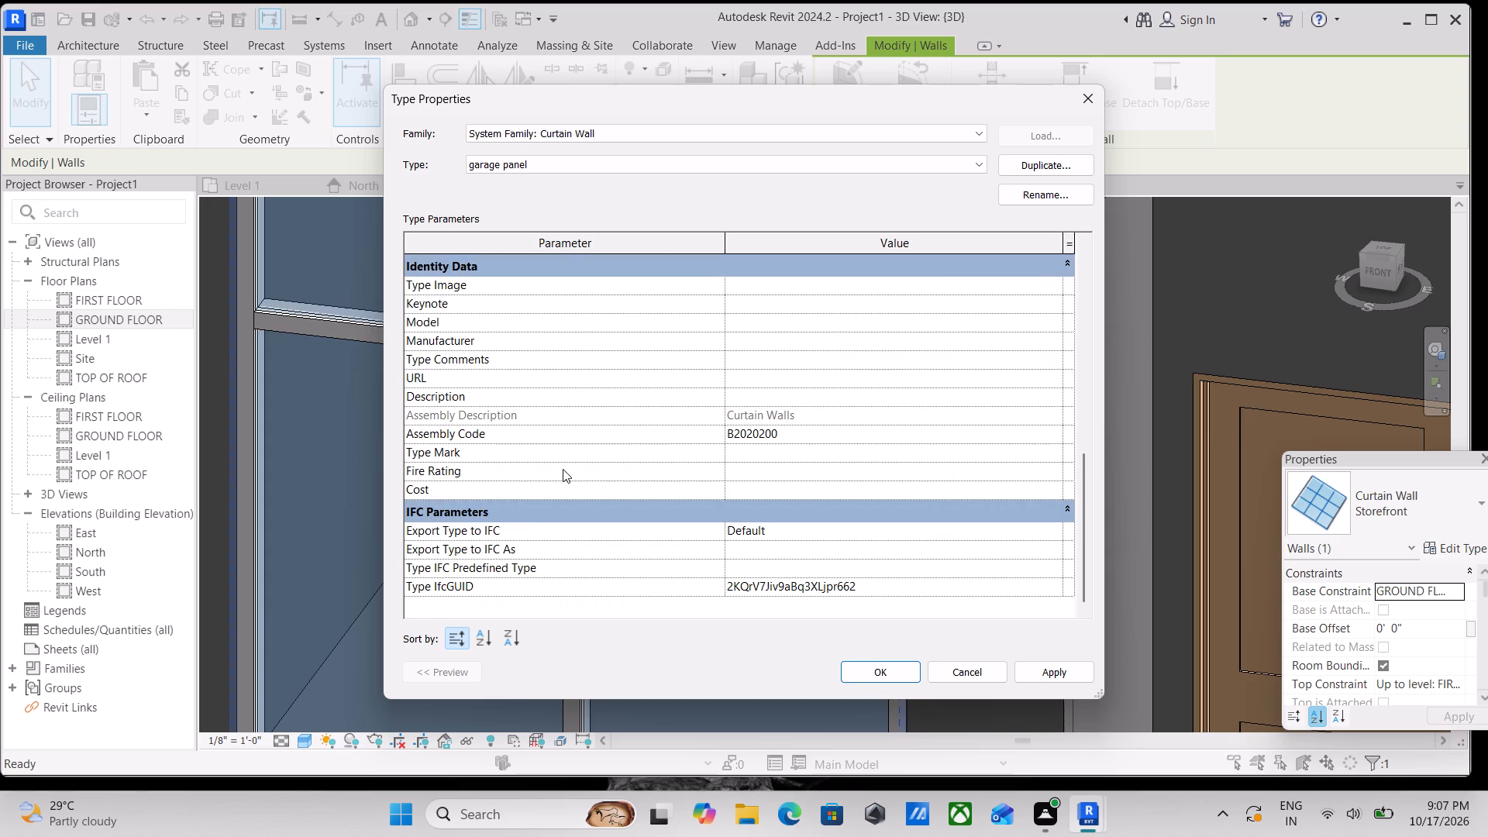
pyautogui.scroll(-2, 563, 469)
pyautogui.scroll(-2, 704, 591)
pyautogui.scroll(1, 473, 364)
pyautogui.scroll(1, 660, 370)
pyautogui.scroll(2, 1012, 360)
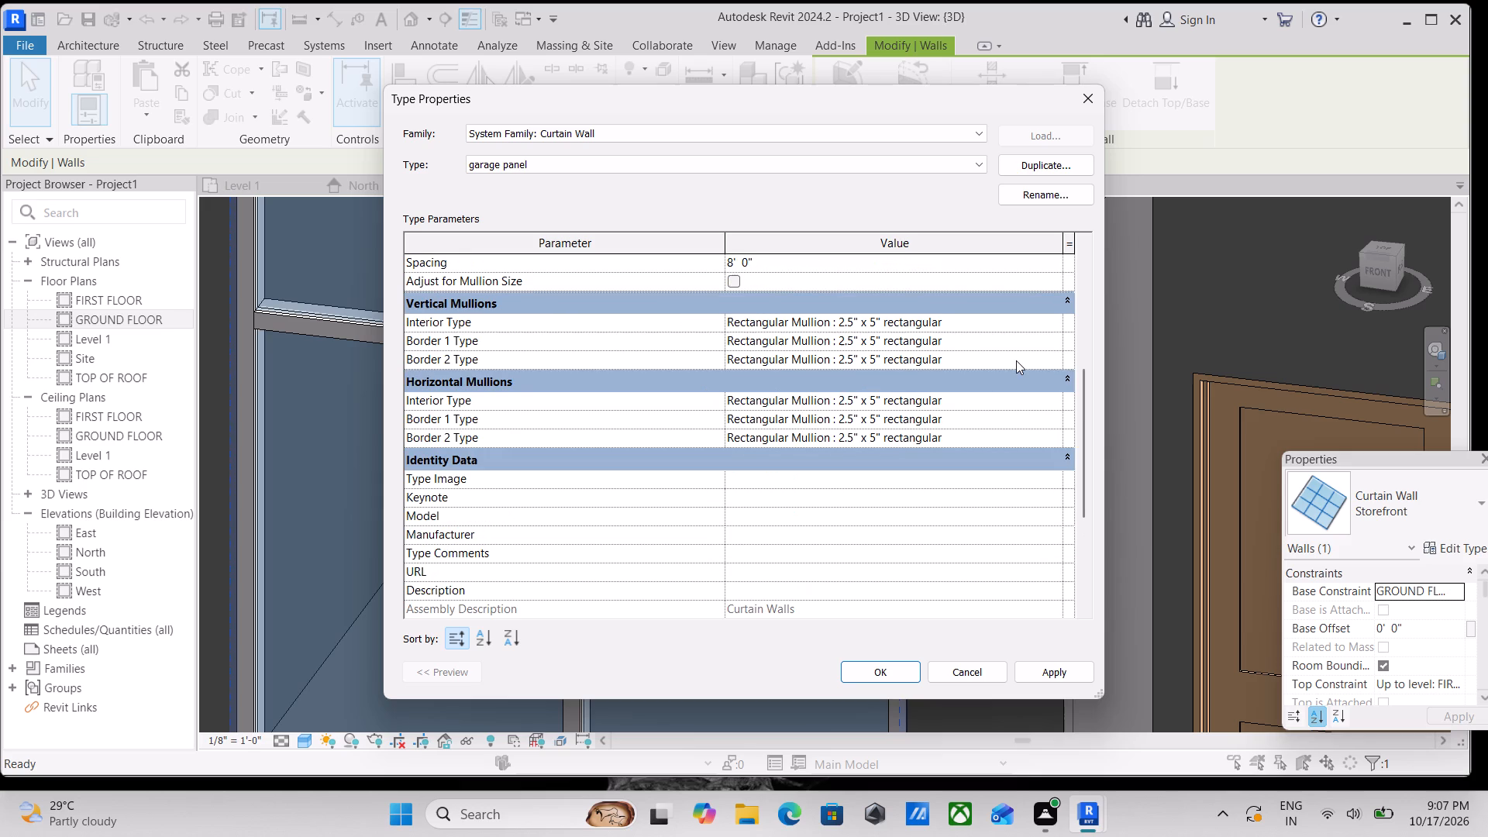
pyautogui.scroll(2, 1016, 361)
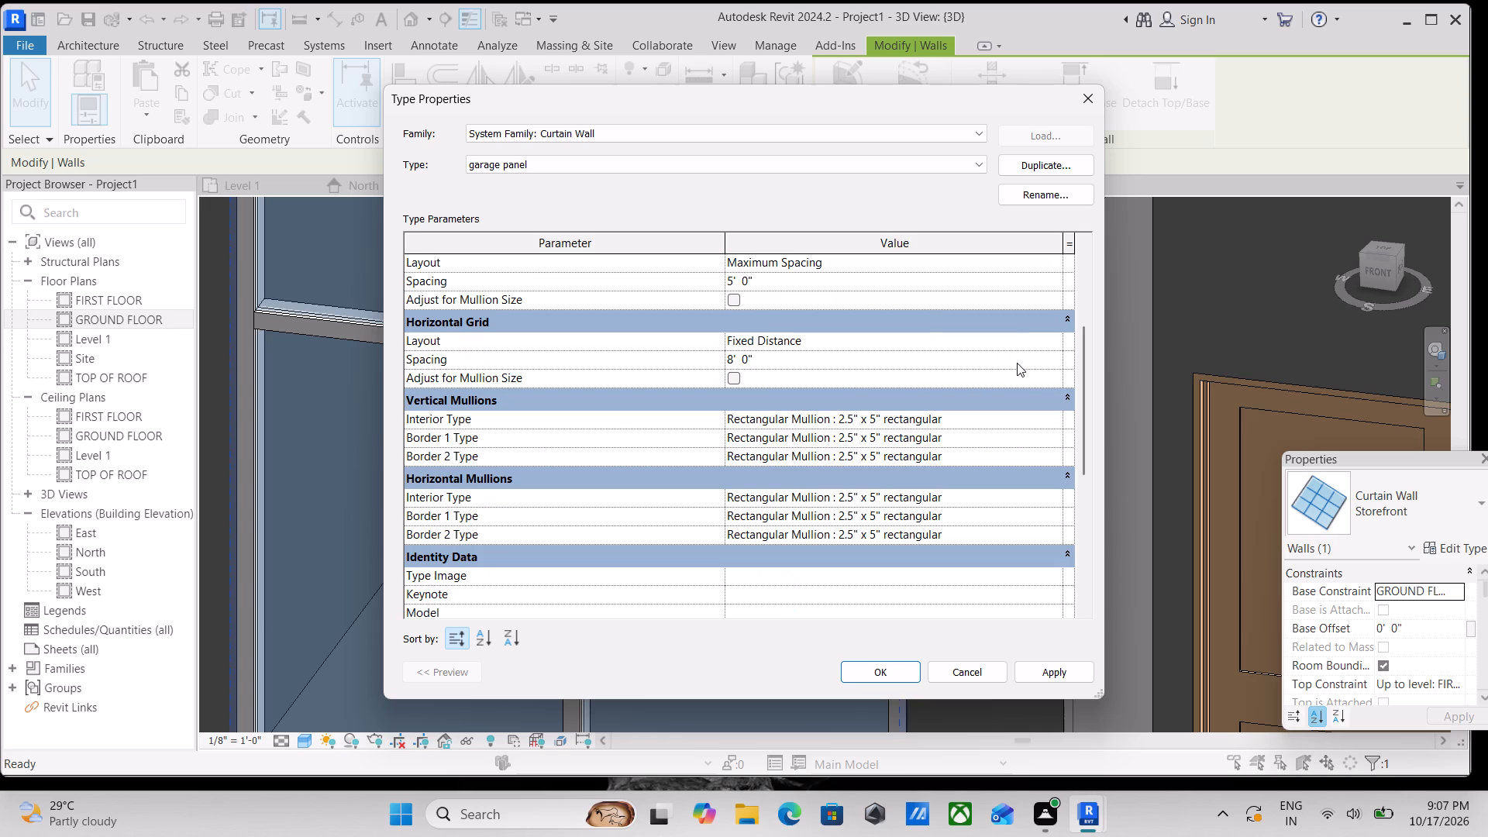
pyautogui.middleClick(1032, 380)
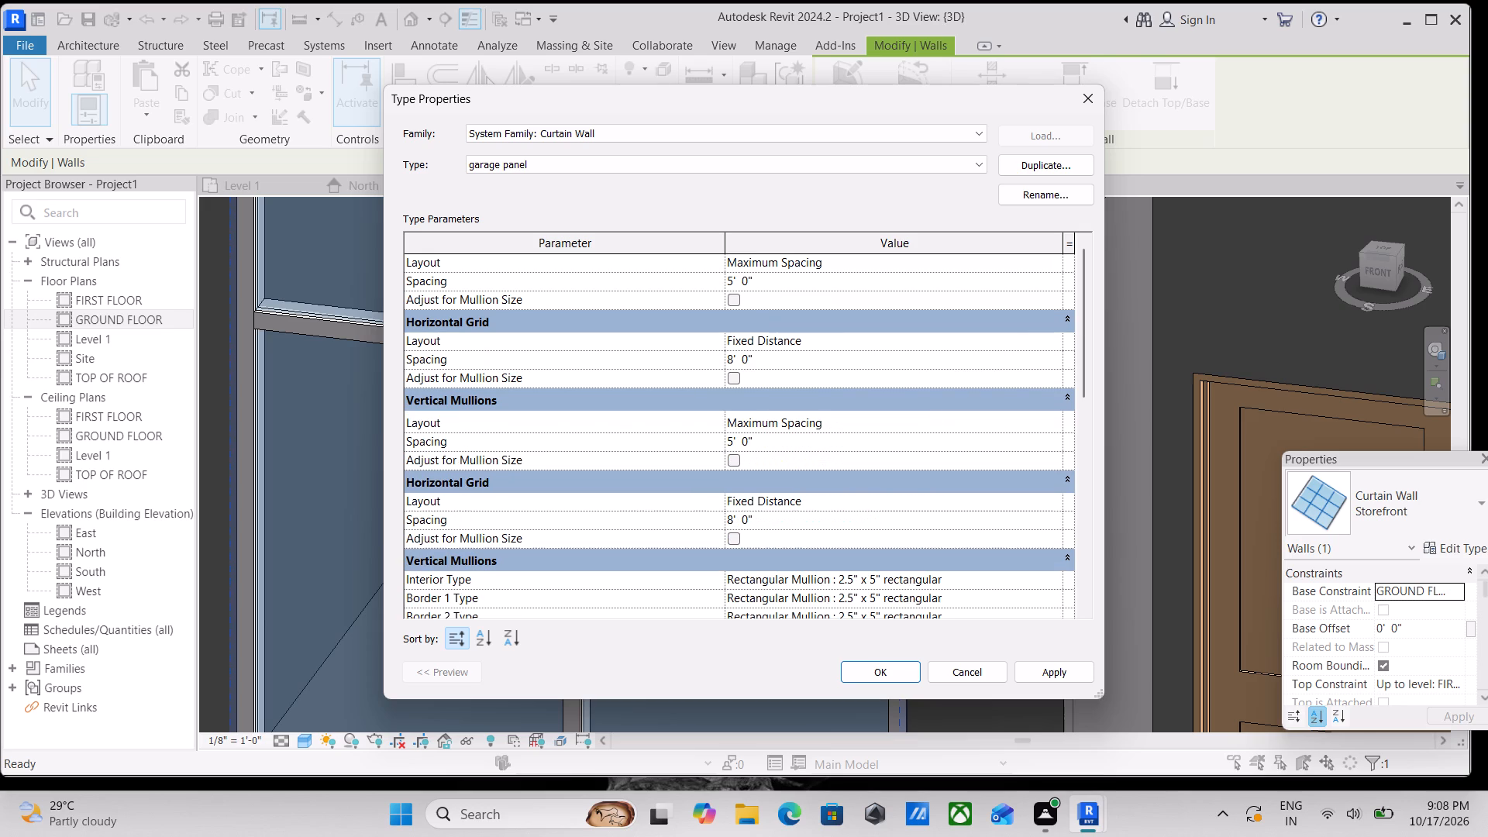
pyautogui.scroll(1, 872, 329)
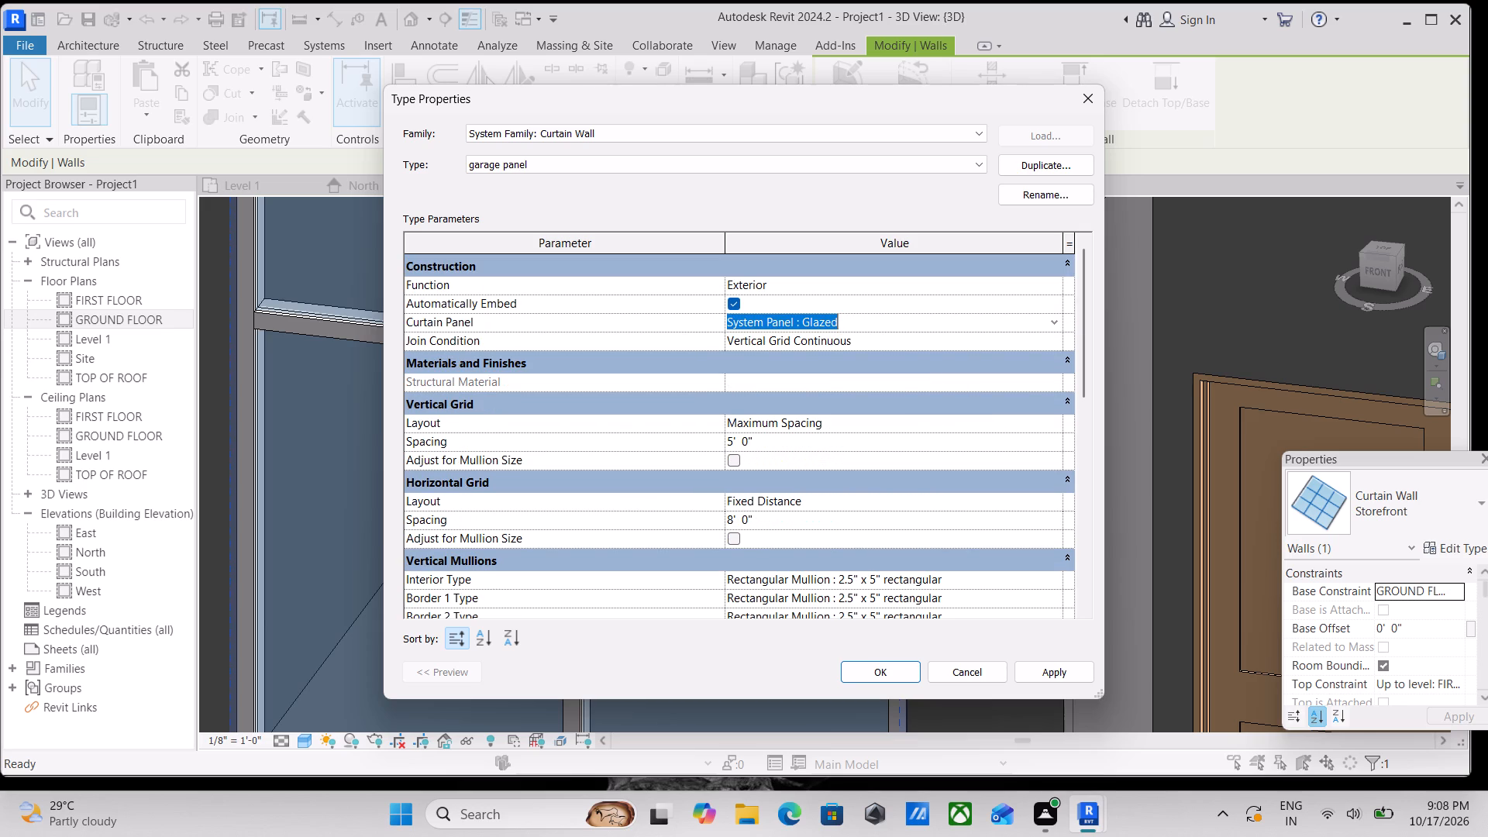
pyautogui.scroll(-1, 921, 317)
pyautogui.scroll(1, 923, 296)
pyautogui.press('Escape')
pyautogui.scroll(3, 969, 343)
# Check the curtain panel choices of the garage panel type and leave its type properties without applying.
pyautogui.click(1061, 319)
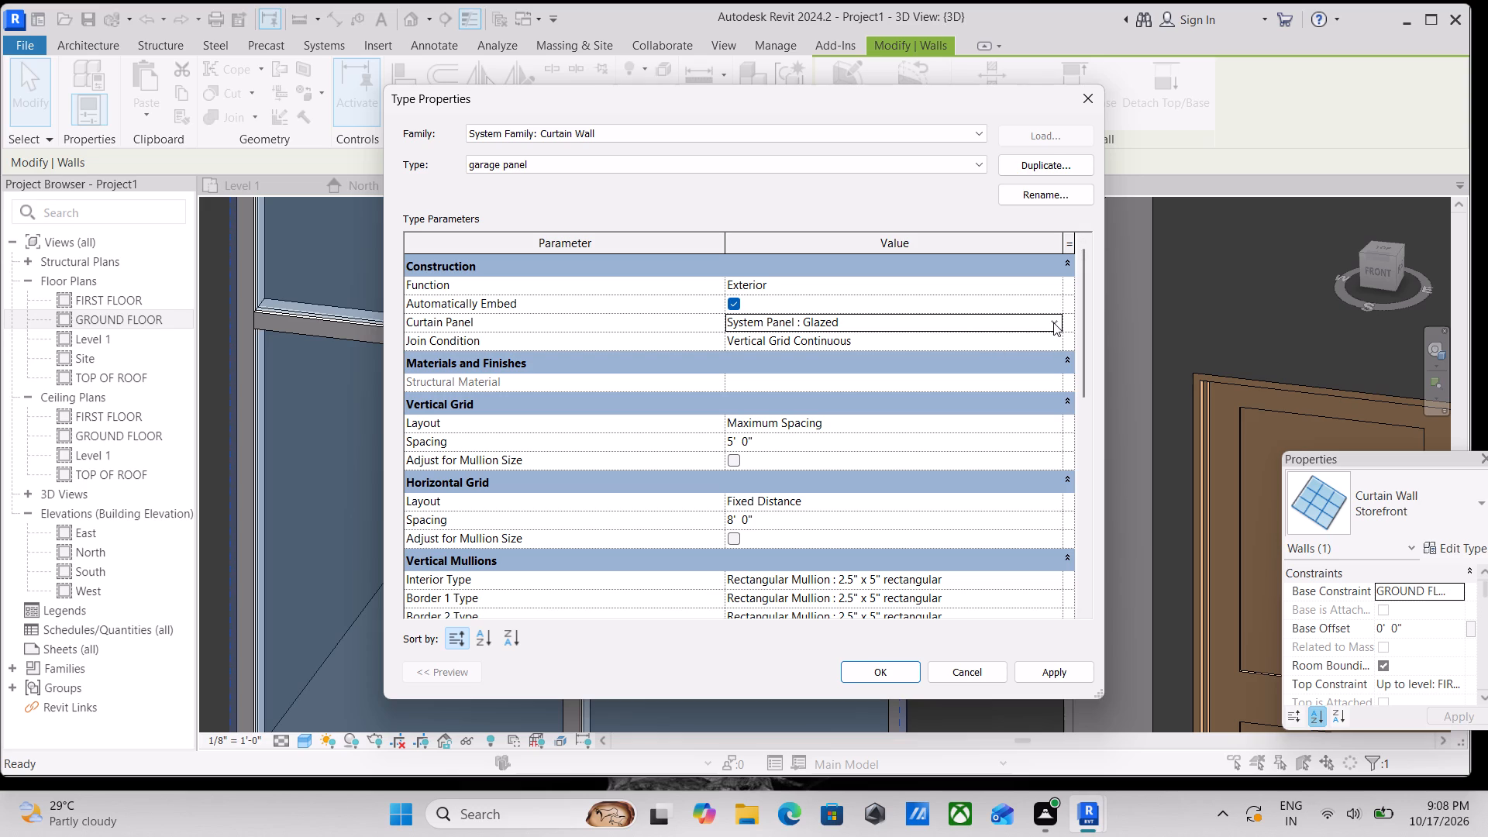
pyautogui.click(1053, 322)
pyautogui.click(925, 332)
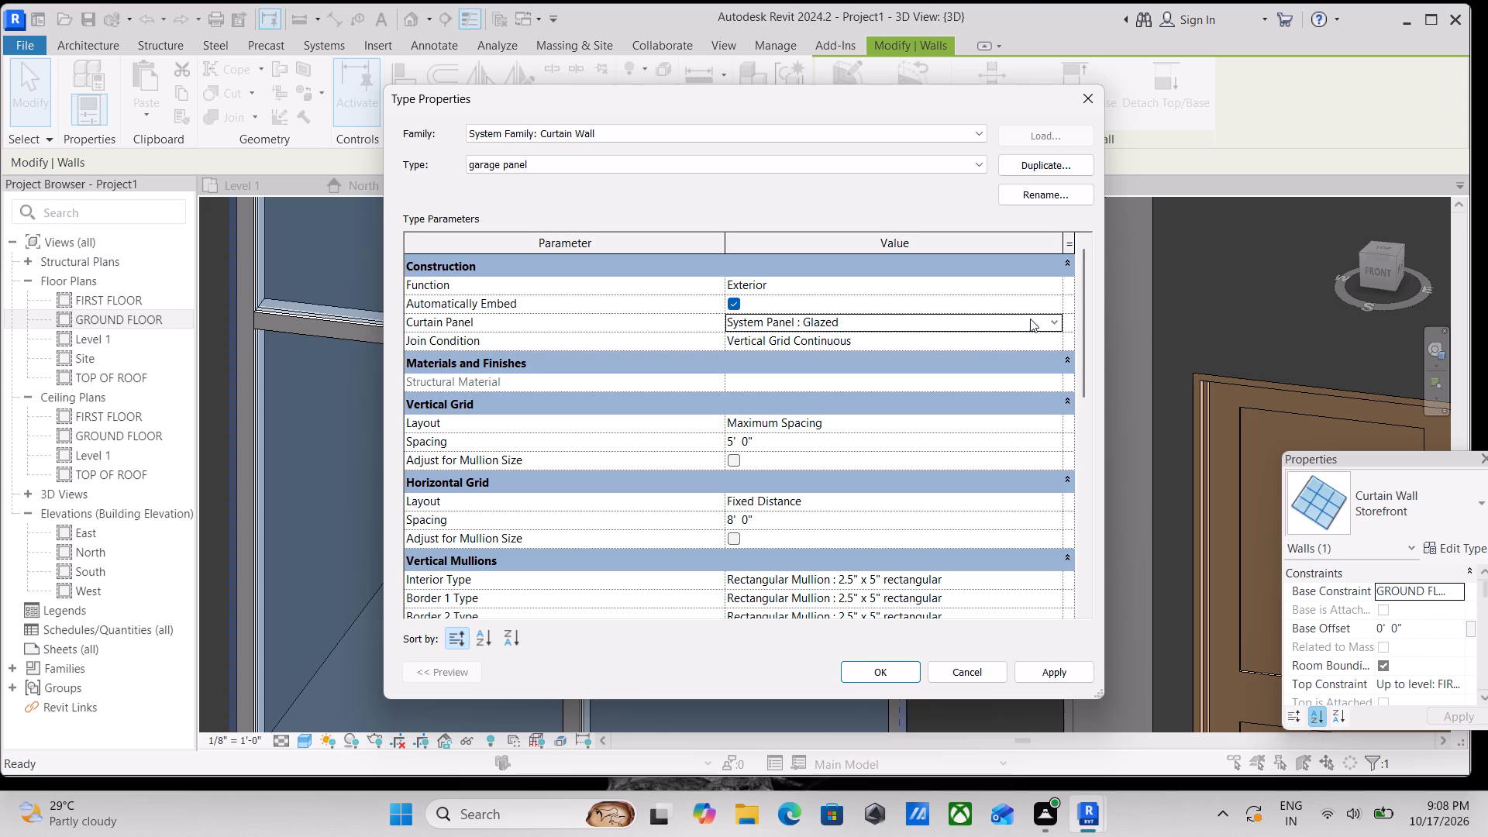
pyautogui.click(1030, 319)
pyautogui.press('Escape')
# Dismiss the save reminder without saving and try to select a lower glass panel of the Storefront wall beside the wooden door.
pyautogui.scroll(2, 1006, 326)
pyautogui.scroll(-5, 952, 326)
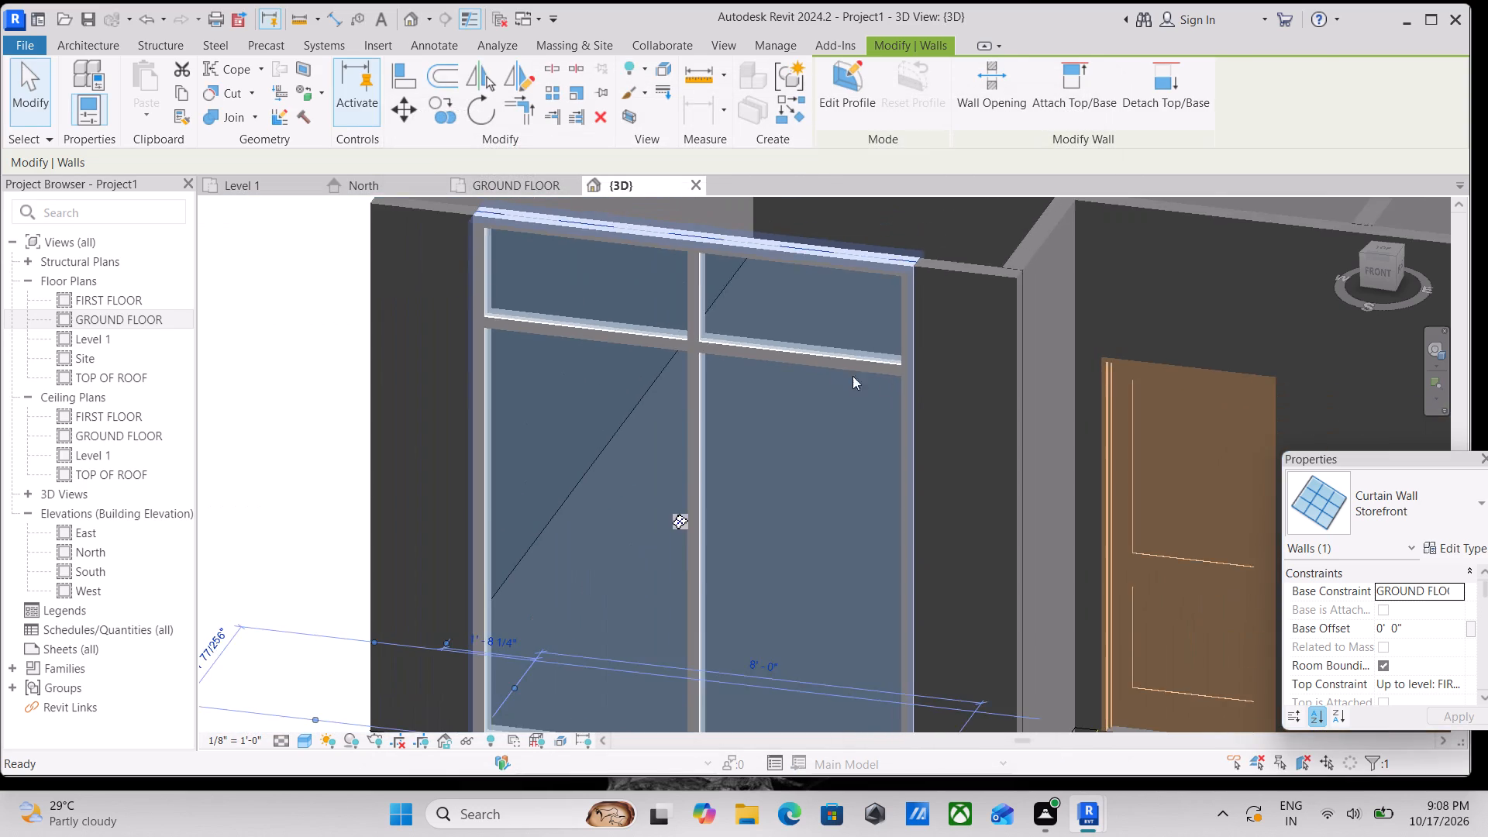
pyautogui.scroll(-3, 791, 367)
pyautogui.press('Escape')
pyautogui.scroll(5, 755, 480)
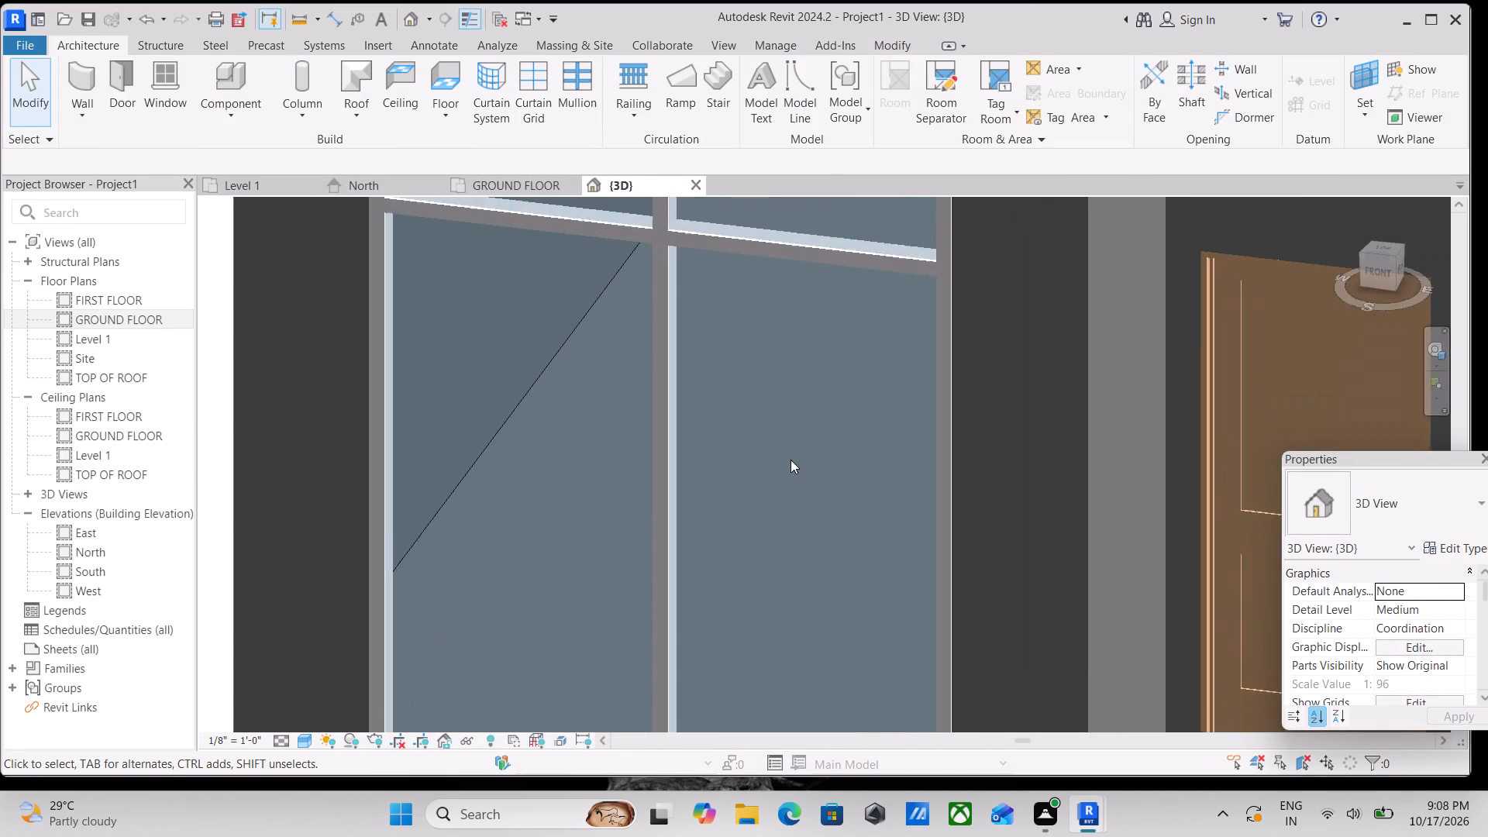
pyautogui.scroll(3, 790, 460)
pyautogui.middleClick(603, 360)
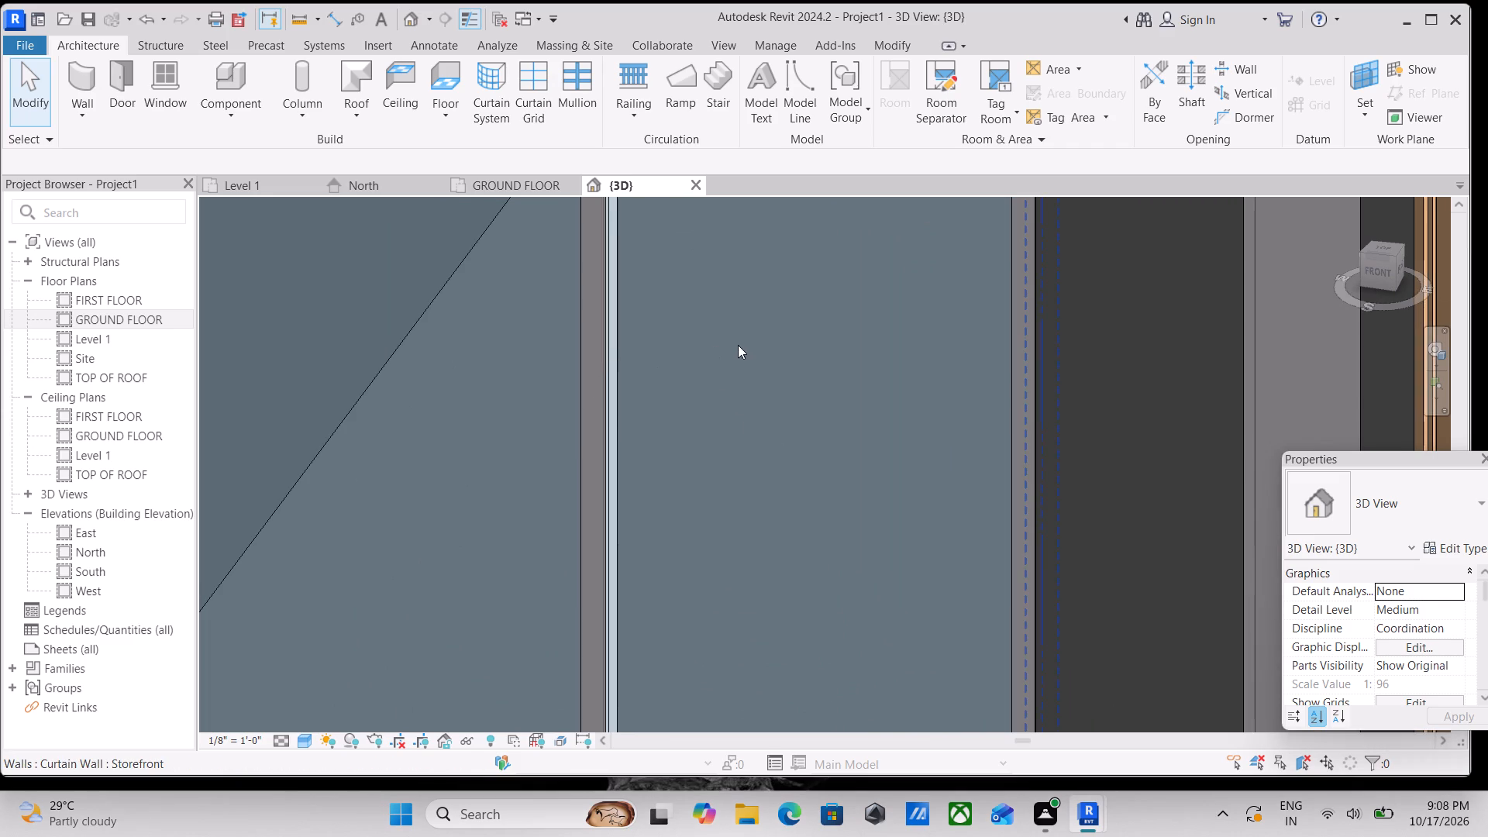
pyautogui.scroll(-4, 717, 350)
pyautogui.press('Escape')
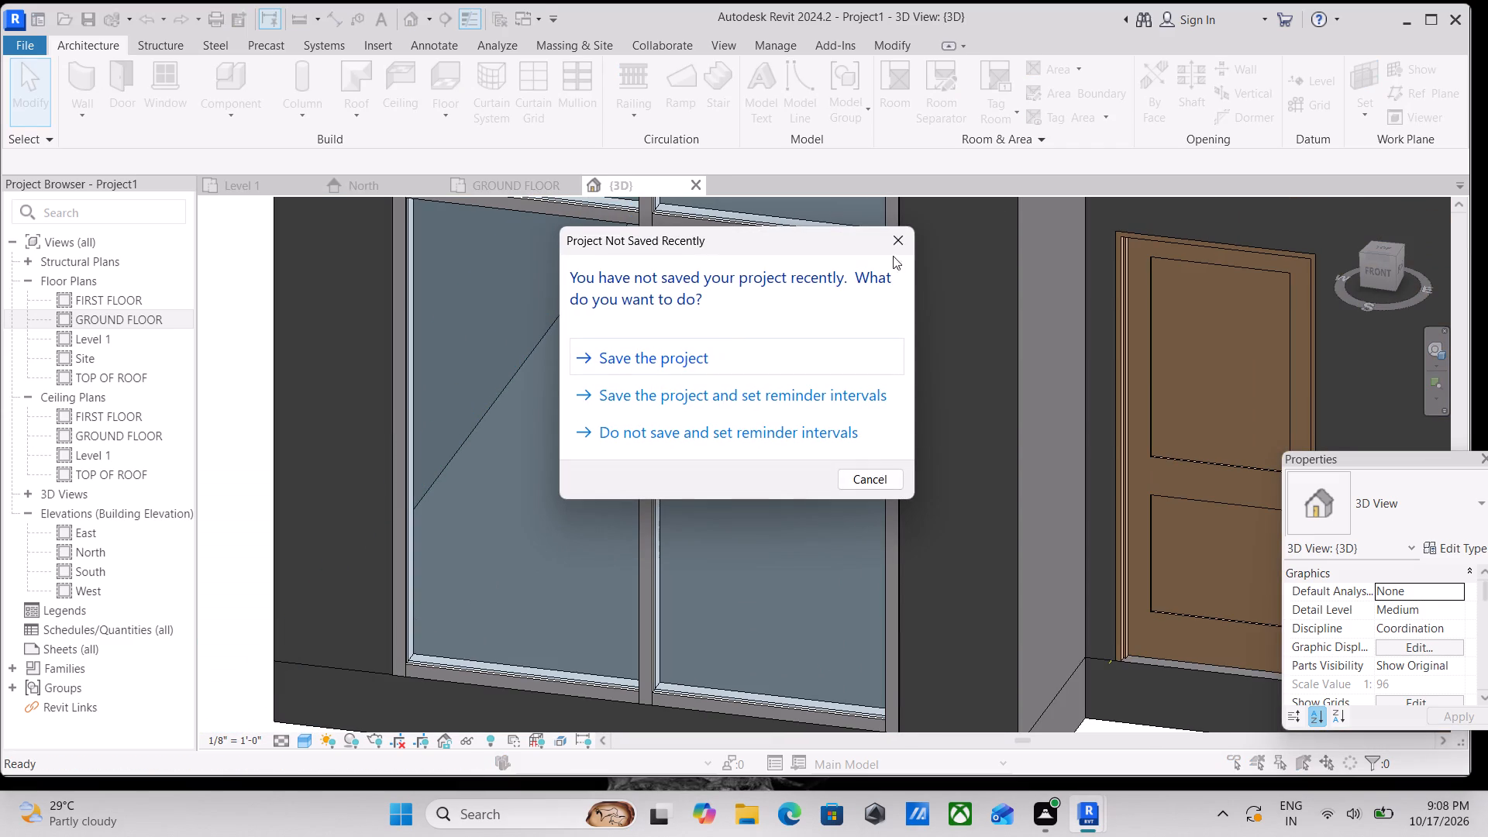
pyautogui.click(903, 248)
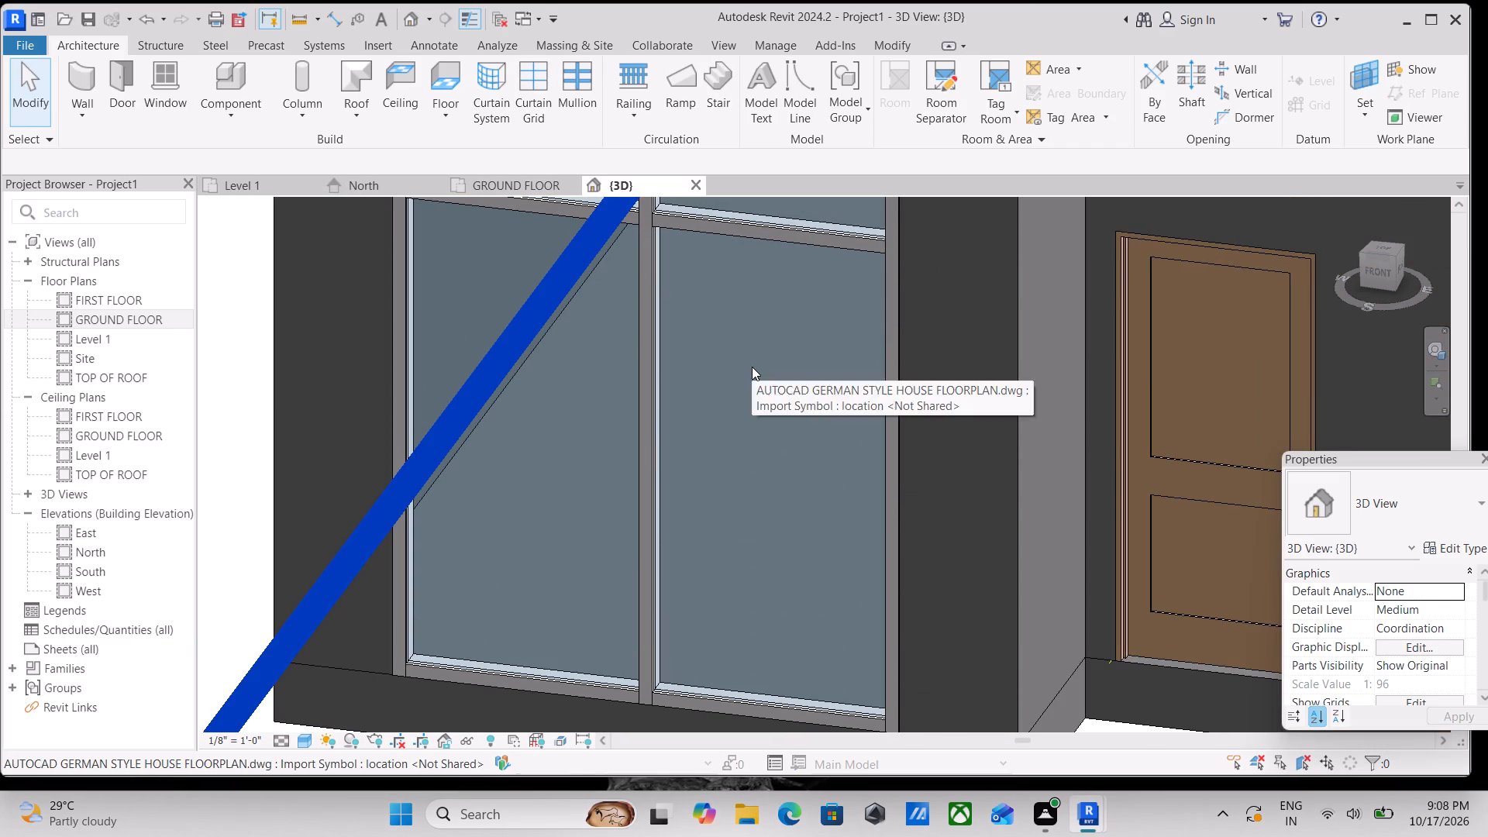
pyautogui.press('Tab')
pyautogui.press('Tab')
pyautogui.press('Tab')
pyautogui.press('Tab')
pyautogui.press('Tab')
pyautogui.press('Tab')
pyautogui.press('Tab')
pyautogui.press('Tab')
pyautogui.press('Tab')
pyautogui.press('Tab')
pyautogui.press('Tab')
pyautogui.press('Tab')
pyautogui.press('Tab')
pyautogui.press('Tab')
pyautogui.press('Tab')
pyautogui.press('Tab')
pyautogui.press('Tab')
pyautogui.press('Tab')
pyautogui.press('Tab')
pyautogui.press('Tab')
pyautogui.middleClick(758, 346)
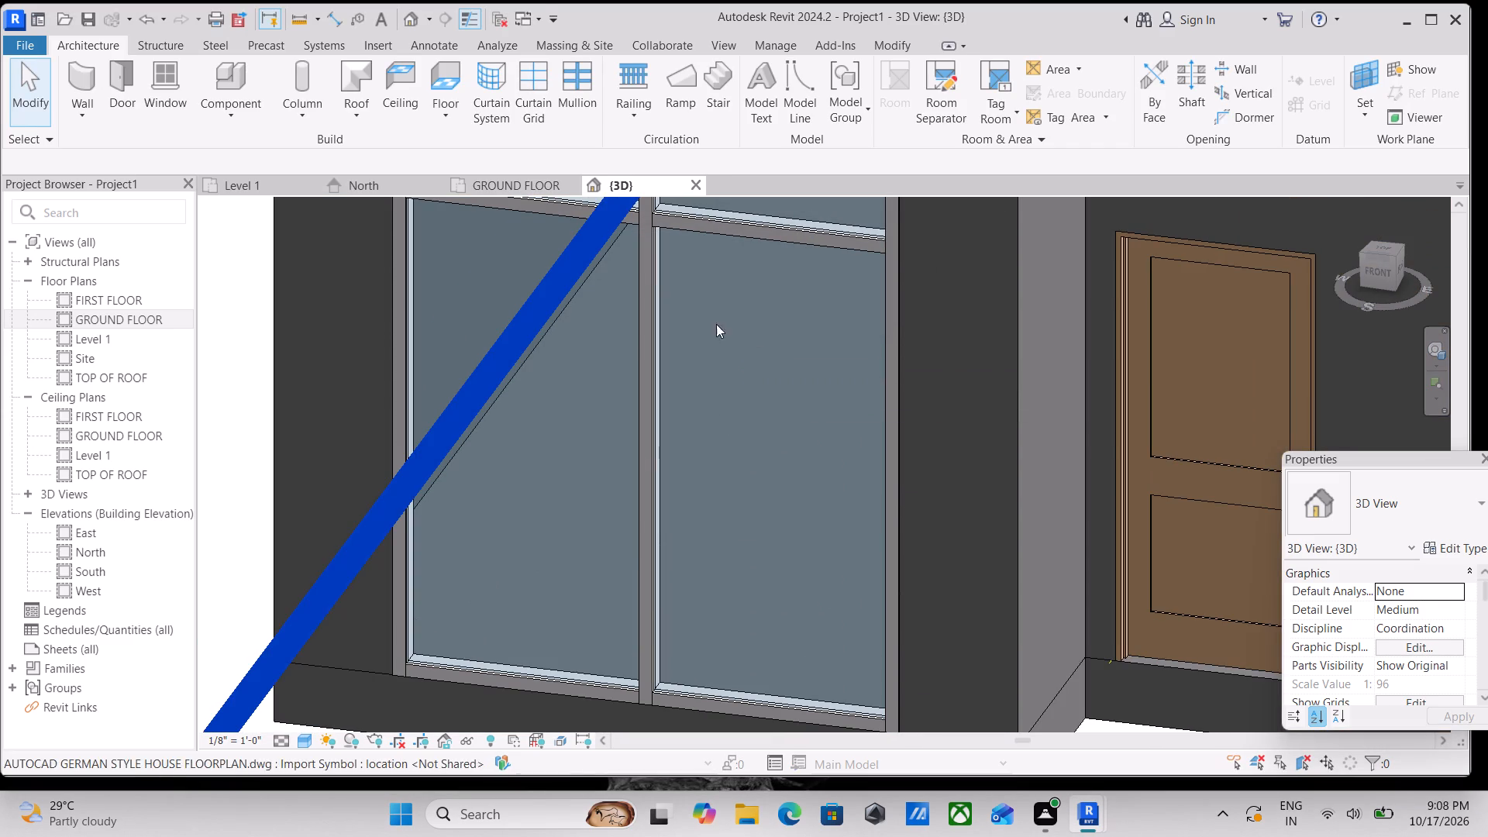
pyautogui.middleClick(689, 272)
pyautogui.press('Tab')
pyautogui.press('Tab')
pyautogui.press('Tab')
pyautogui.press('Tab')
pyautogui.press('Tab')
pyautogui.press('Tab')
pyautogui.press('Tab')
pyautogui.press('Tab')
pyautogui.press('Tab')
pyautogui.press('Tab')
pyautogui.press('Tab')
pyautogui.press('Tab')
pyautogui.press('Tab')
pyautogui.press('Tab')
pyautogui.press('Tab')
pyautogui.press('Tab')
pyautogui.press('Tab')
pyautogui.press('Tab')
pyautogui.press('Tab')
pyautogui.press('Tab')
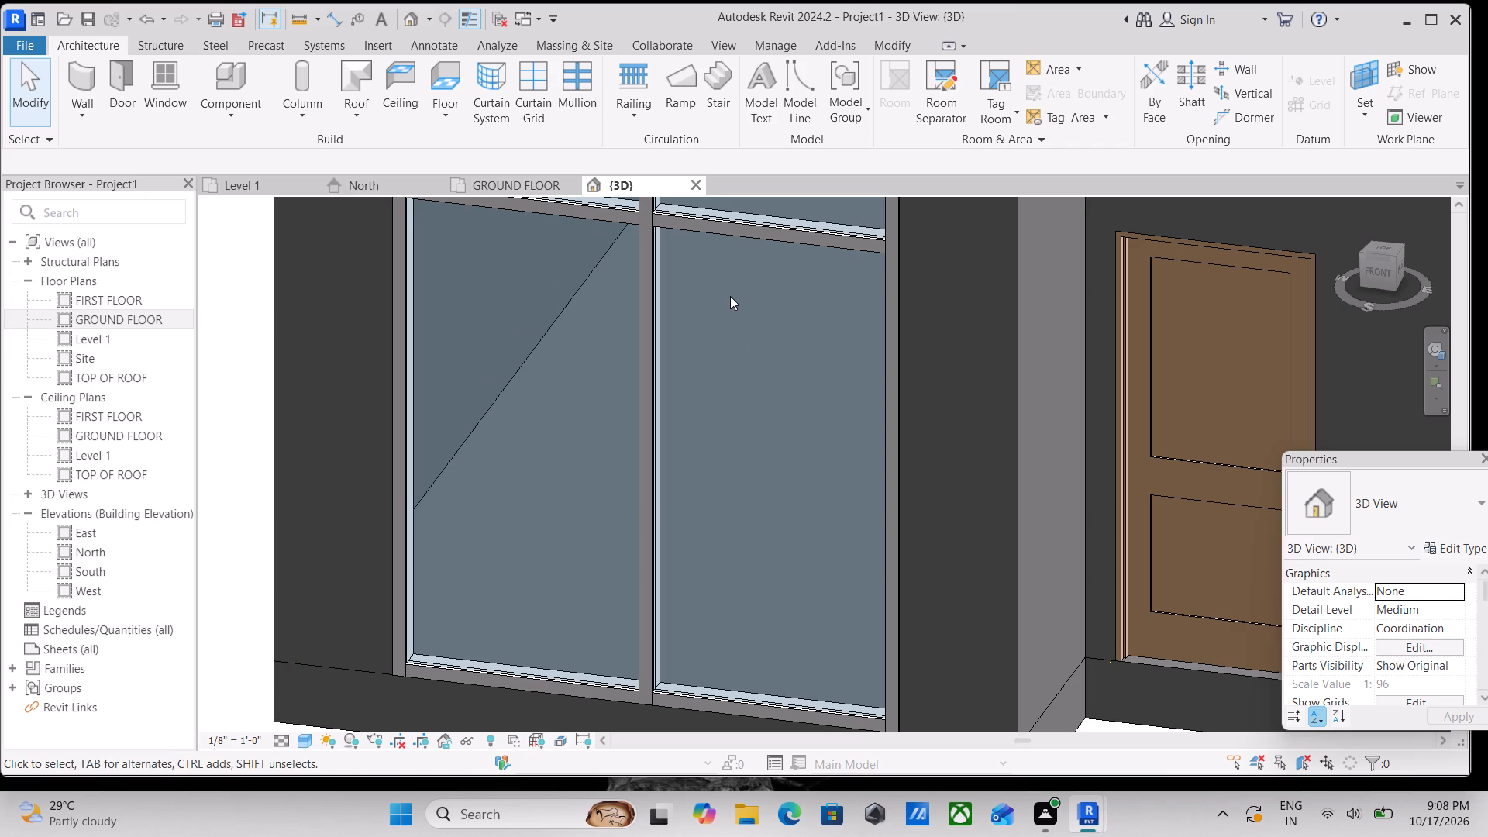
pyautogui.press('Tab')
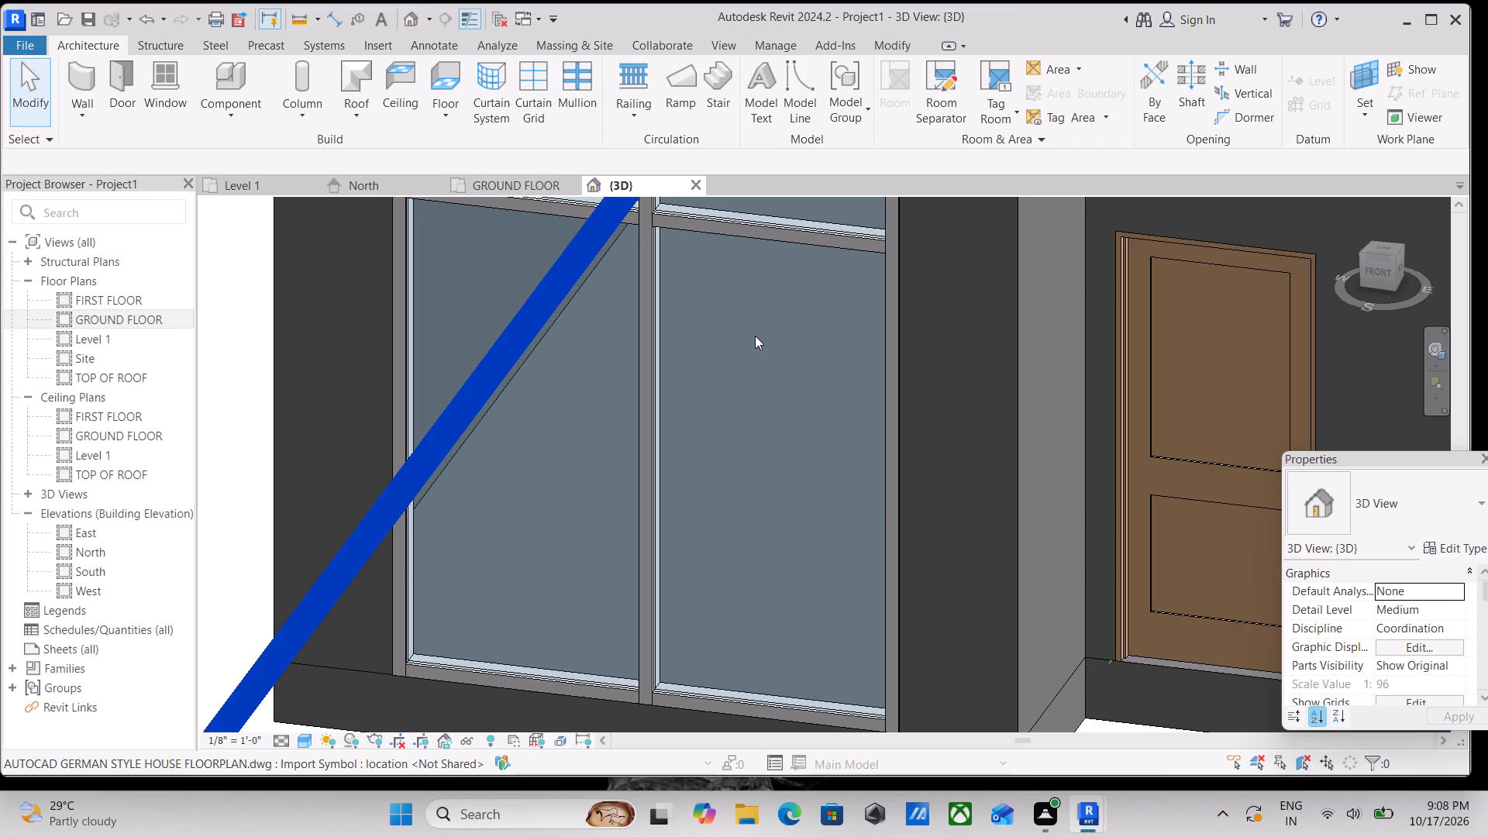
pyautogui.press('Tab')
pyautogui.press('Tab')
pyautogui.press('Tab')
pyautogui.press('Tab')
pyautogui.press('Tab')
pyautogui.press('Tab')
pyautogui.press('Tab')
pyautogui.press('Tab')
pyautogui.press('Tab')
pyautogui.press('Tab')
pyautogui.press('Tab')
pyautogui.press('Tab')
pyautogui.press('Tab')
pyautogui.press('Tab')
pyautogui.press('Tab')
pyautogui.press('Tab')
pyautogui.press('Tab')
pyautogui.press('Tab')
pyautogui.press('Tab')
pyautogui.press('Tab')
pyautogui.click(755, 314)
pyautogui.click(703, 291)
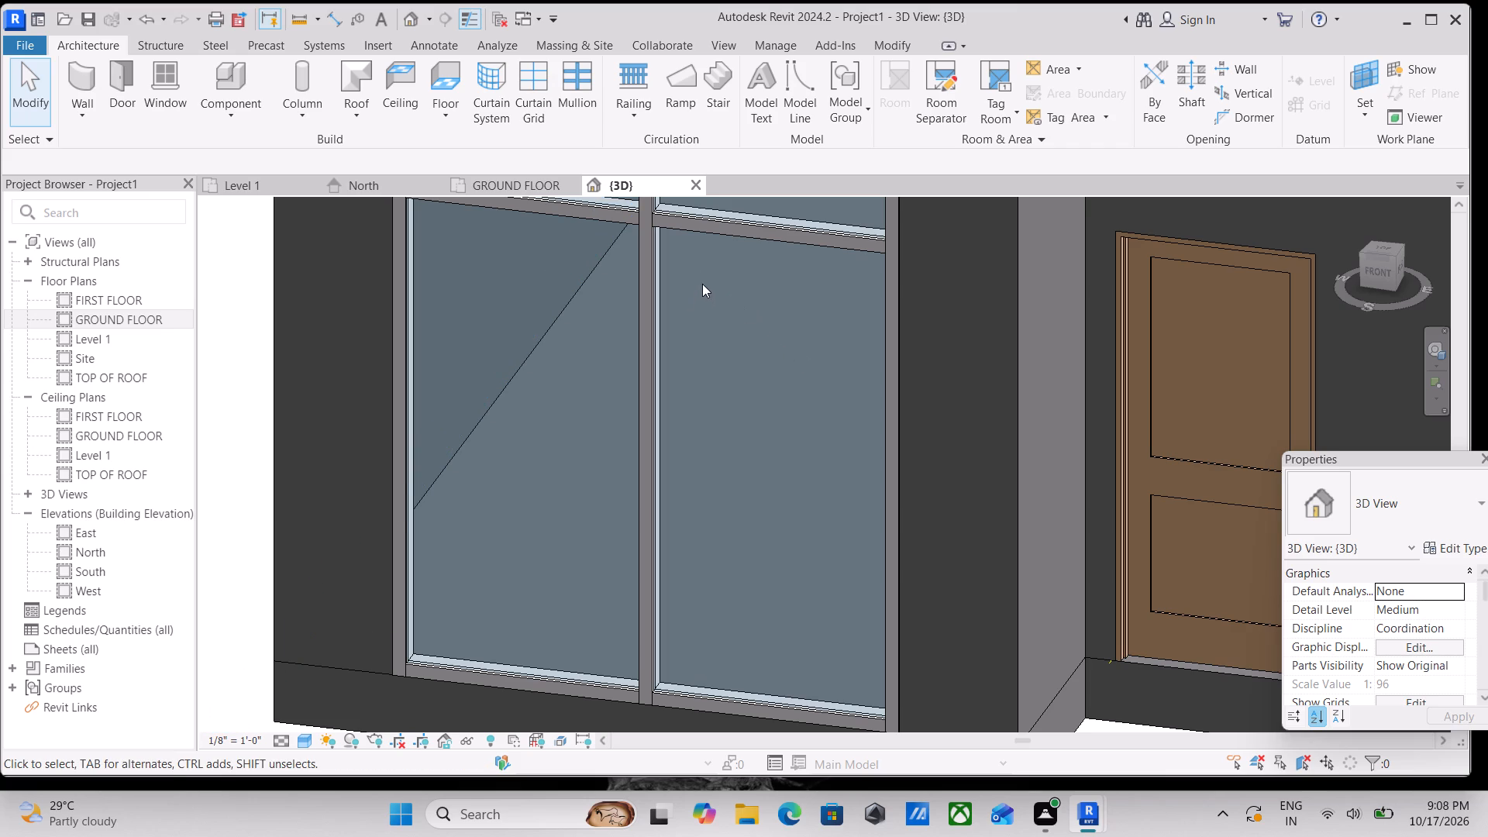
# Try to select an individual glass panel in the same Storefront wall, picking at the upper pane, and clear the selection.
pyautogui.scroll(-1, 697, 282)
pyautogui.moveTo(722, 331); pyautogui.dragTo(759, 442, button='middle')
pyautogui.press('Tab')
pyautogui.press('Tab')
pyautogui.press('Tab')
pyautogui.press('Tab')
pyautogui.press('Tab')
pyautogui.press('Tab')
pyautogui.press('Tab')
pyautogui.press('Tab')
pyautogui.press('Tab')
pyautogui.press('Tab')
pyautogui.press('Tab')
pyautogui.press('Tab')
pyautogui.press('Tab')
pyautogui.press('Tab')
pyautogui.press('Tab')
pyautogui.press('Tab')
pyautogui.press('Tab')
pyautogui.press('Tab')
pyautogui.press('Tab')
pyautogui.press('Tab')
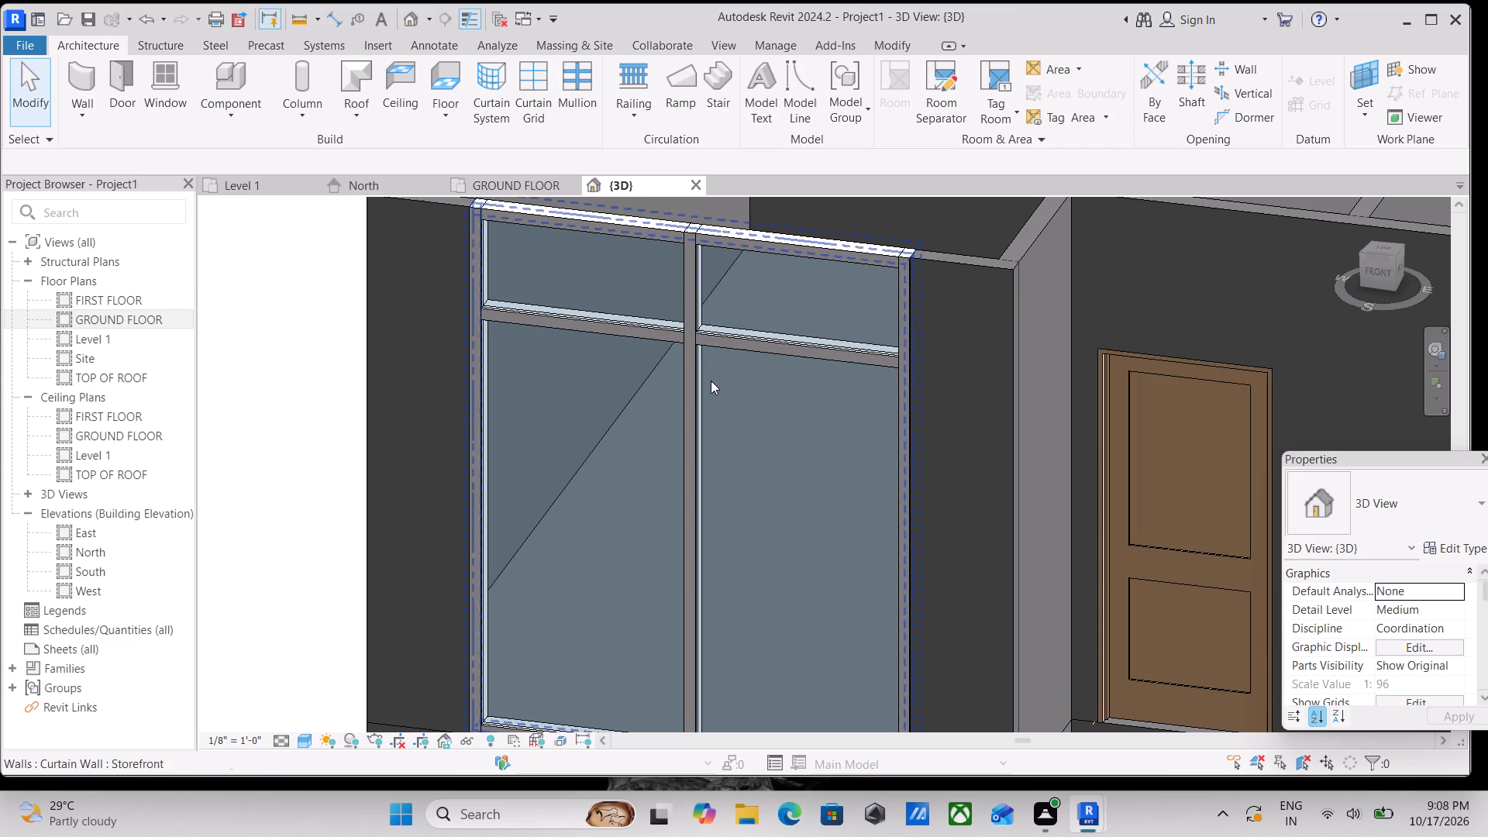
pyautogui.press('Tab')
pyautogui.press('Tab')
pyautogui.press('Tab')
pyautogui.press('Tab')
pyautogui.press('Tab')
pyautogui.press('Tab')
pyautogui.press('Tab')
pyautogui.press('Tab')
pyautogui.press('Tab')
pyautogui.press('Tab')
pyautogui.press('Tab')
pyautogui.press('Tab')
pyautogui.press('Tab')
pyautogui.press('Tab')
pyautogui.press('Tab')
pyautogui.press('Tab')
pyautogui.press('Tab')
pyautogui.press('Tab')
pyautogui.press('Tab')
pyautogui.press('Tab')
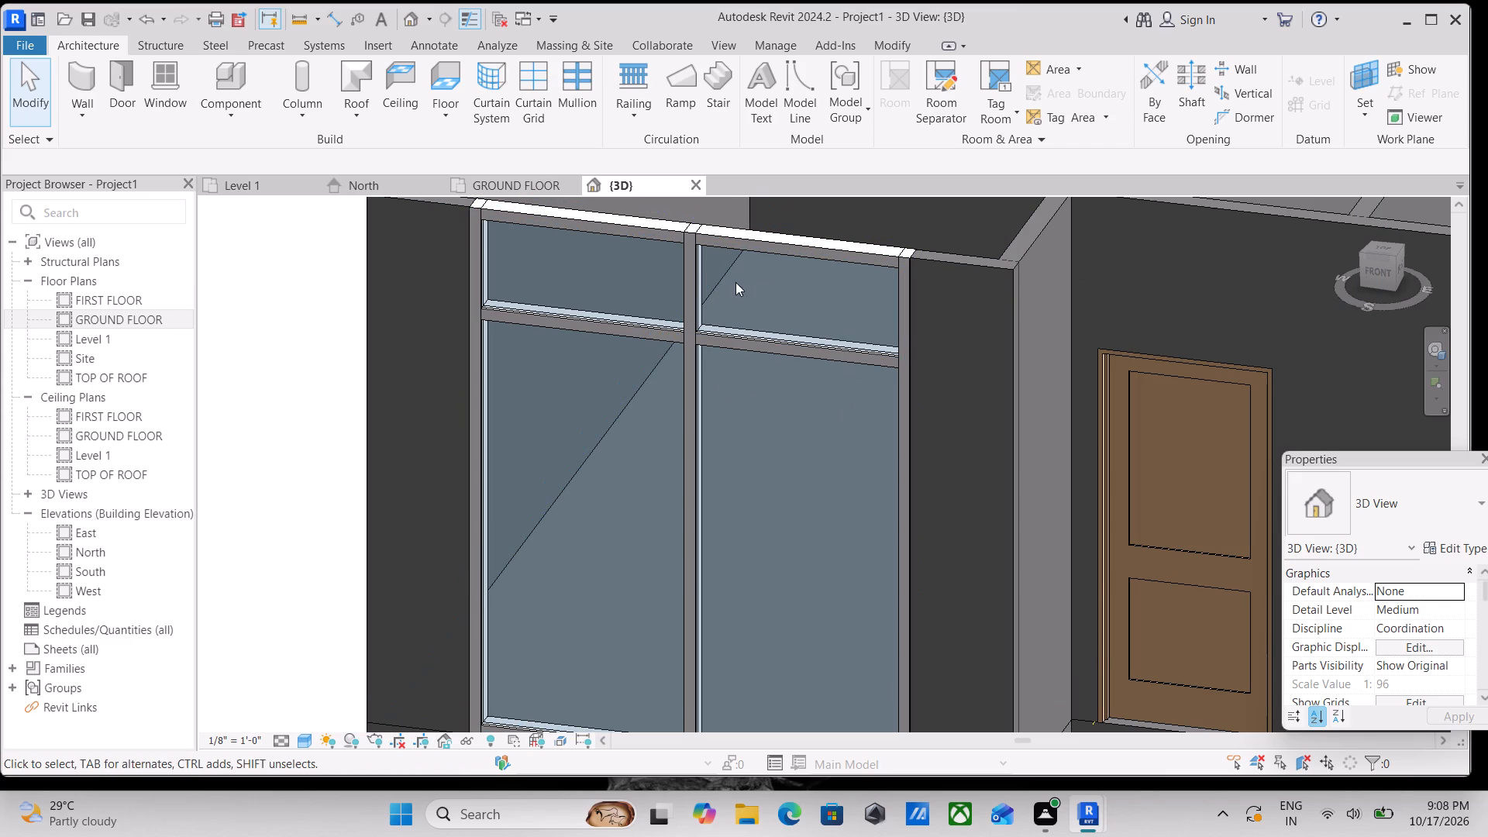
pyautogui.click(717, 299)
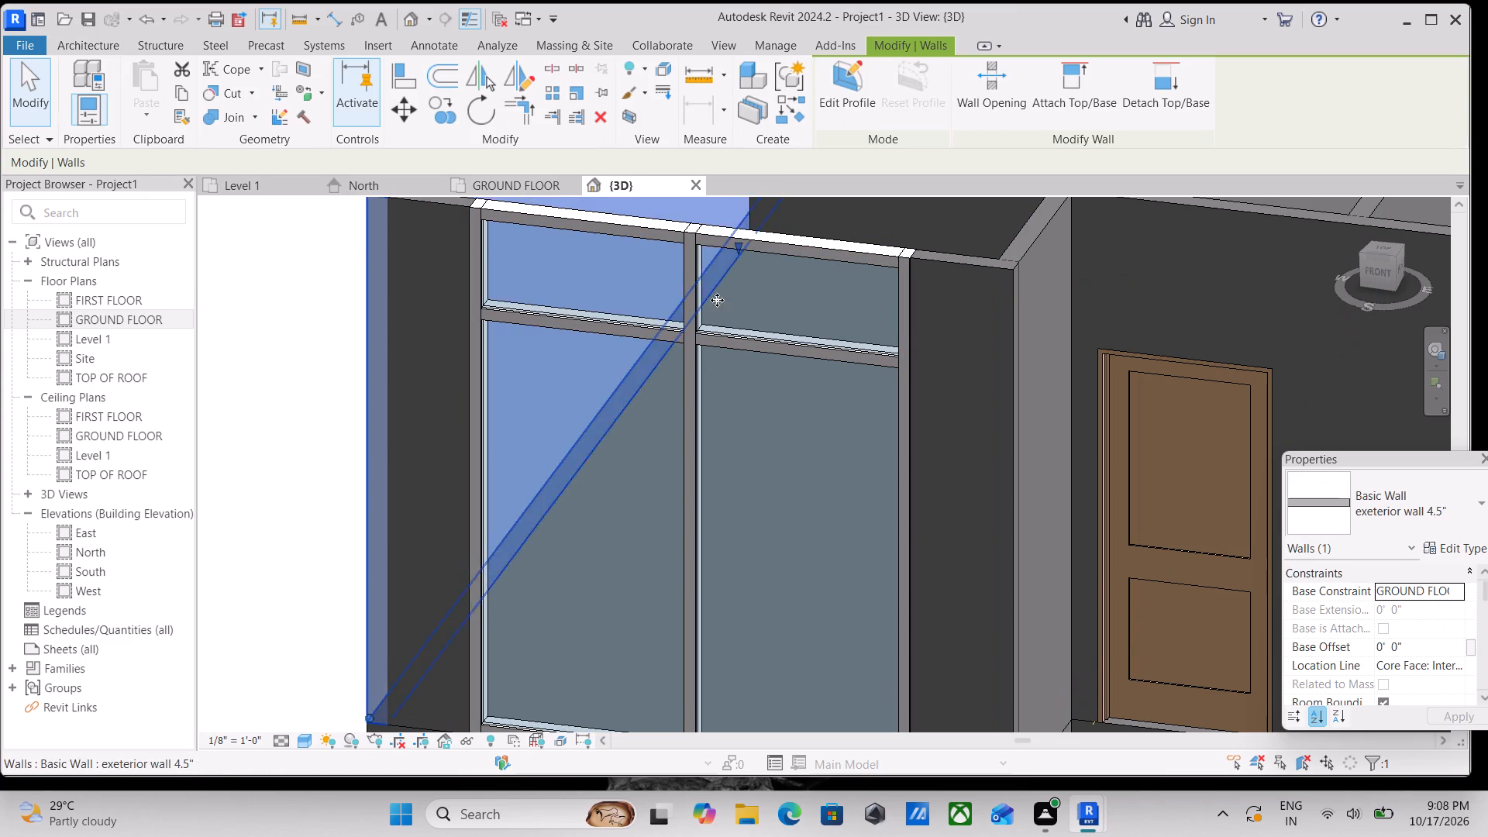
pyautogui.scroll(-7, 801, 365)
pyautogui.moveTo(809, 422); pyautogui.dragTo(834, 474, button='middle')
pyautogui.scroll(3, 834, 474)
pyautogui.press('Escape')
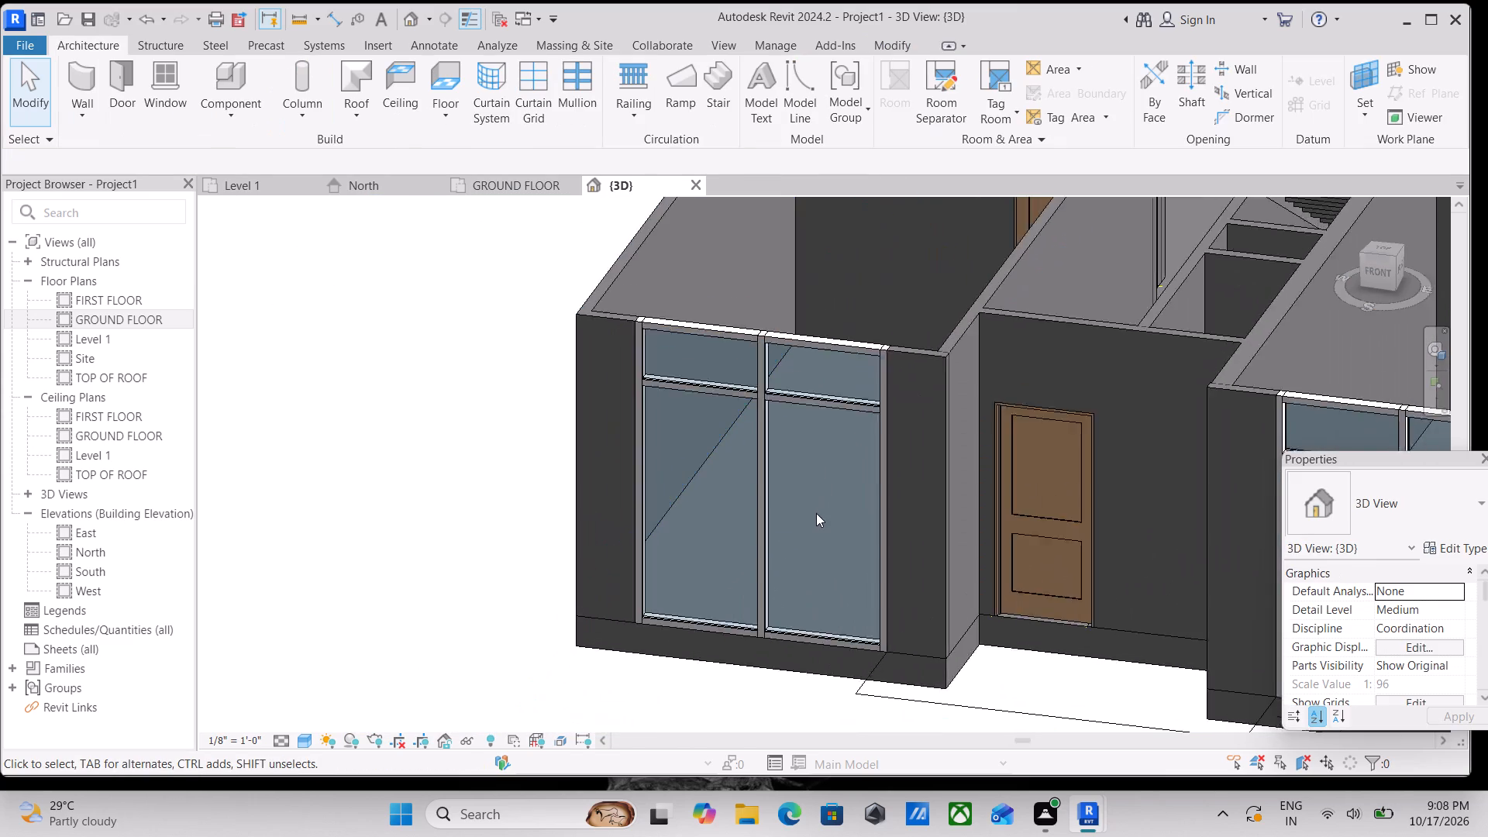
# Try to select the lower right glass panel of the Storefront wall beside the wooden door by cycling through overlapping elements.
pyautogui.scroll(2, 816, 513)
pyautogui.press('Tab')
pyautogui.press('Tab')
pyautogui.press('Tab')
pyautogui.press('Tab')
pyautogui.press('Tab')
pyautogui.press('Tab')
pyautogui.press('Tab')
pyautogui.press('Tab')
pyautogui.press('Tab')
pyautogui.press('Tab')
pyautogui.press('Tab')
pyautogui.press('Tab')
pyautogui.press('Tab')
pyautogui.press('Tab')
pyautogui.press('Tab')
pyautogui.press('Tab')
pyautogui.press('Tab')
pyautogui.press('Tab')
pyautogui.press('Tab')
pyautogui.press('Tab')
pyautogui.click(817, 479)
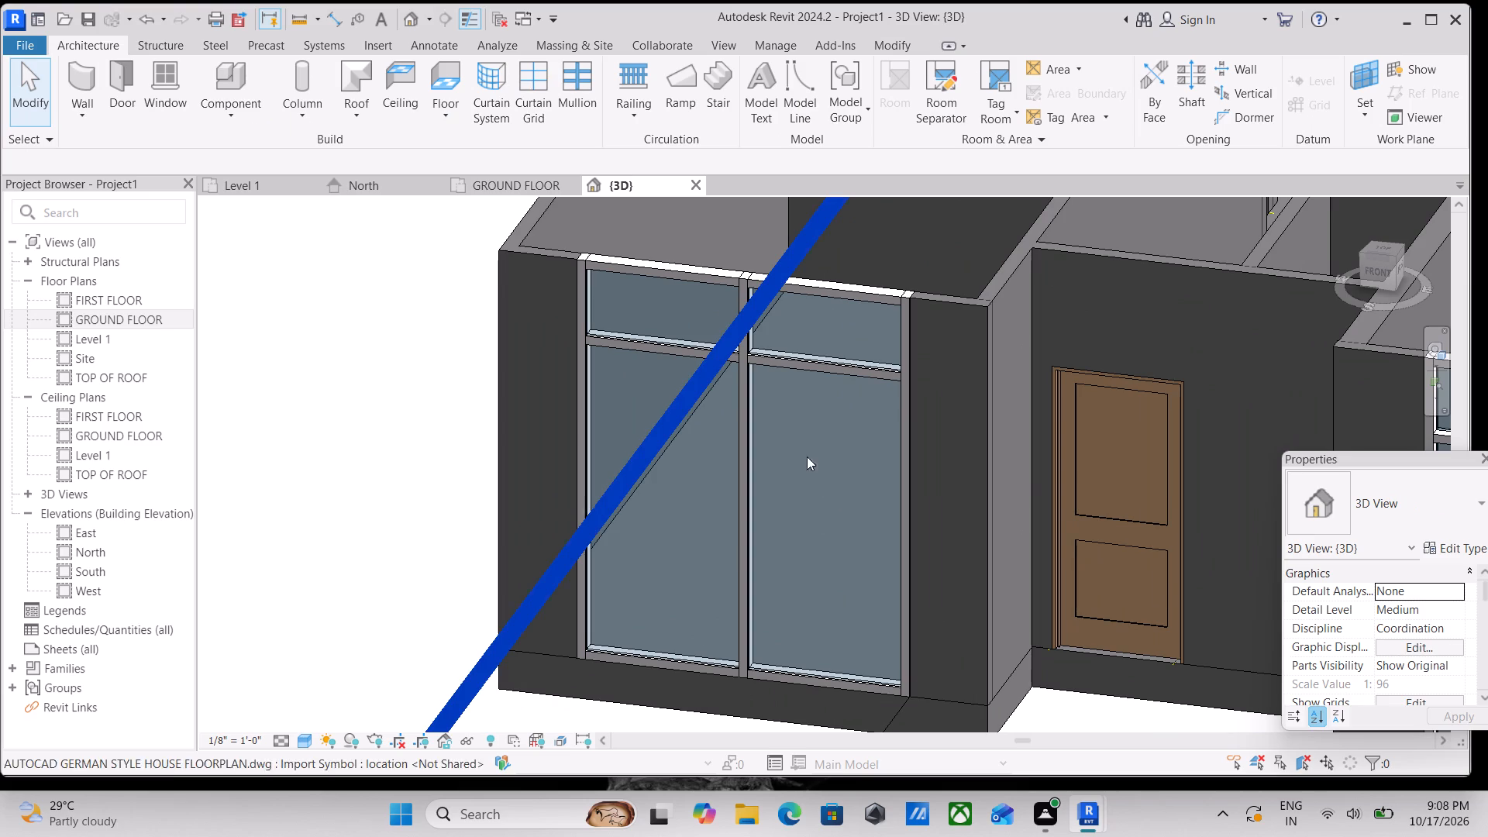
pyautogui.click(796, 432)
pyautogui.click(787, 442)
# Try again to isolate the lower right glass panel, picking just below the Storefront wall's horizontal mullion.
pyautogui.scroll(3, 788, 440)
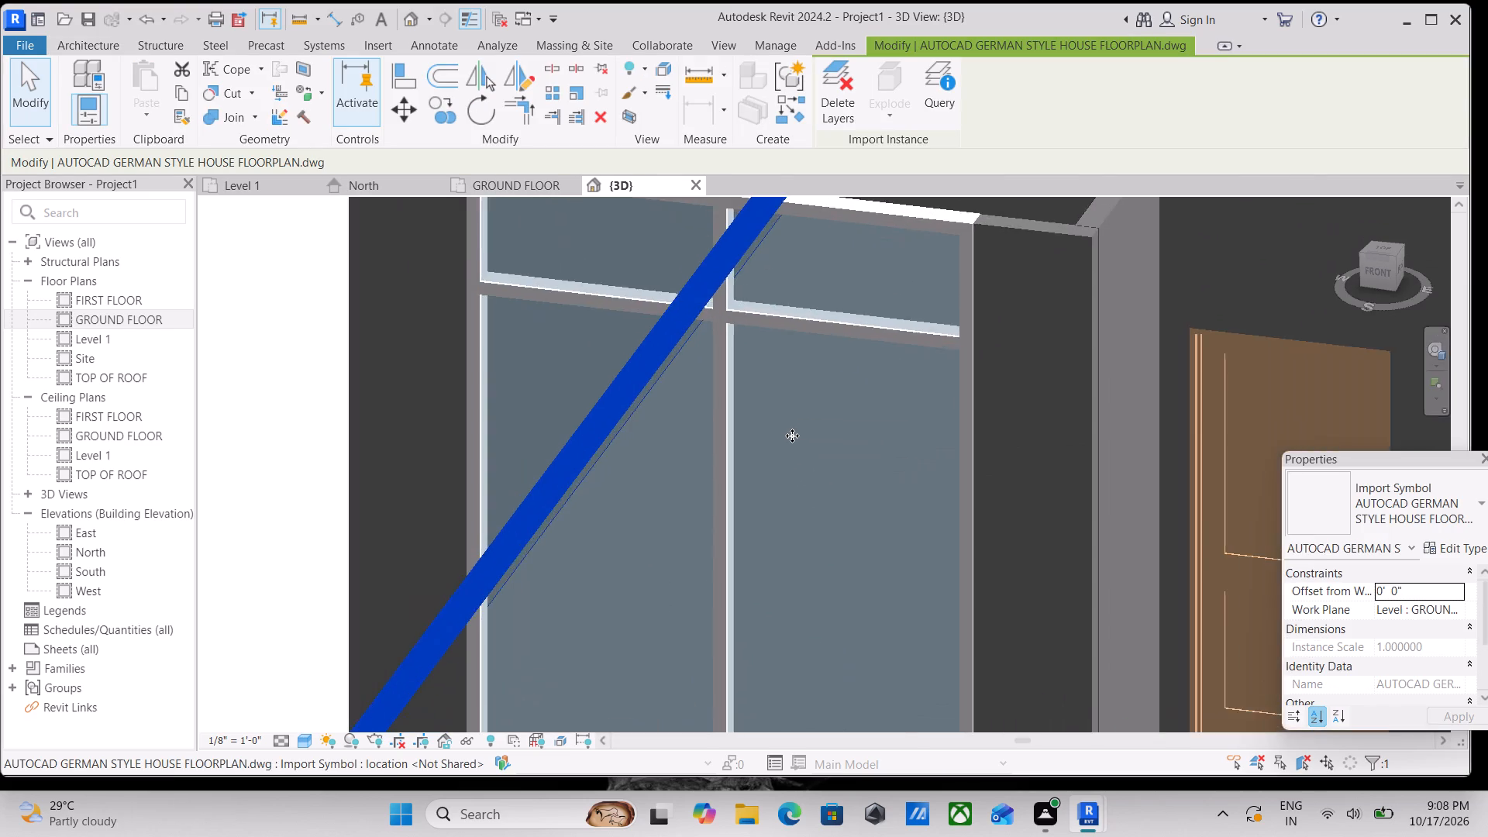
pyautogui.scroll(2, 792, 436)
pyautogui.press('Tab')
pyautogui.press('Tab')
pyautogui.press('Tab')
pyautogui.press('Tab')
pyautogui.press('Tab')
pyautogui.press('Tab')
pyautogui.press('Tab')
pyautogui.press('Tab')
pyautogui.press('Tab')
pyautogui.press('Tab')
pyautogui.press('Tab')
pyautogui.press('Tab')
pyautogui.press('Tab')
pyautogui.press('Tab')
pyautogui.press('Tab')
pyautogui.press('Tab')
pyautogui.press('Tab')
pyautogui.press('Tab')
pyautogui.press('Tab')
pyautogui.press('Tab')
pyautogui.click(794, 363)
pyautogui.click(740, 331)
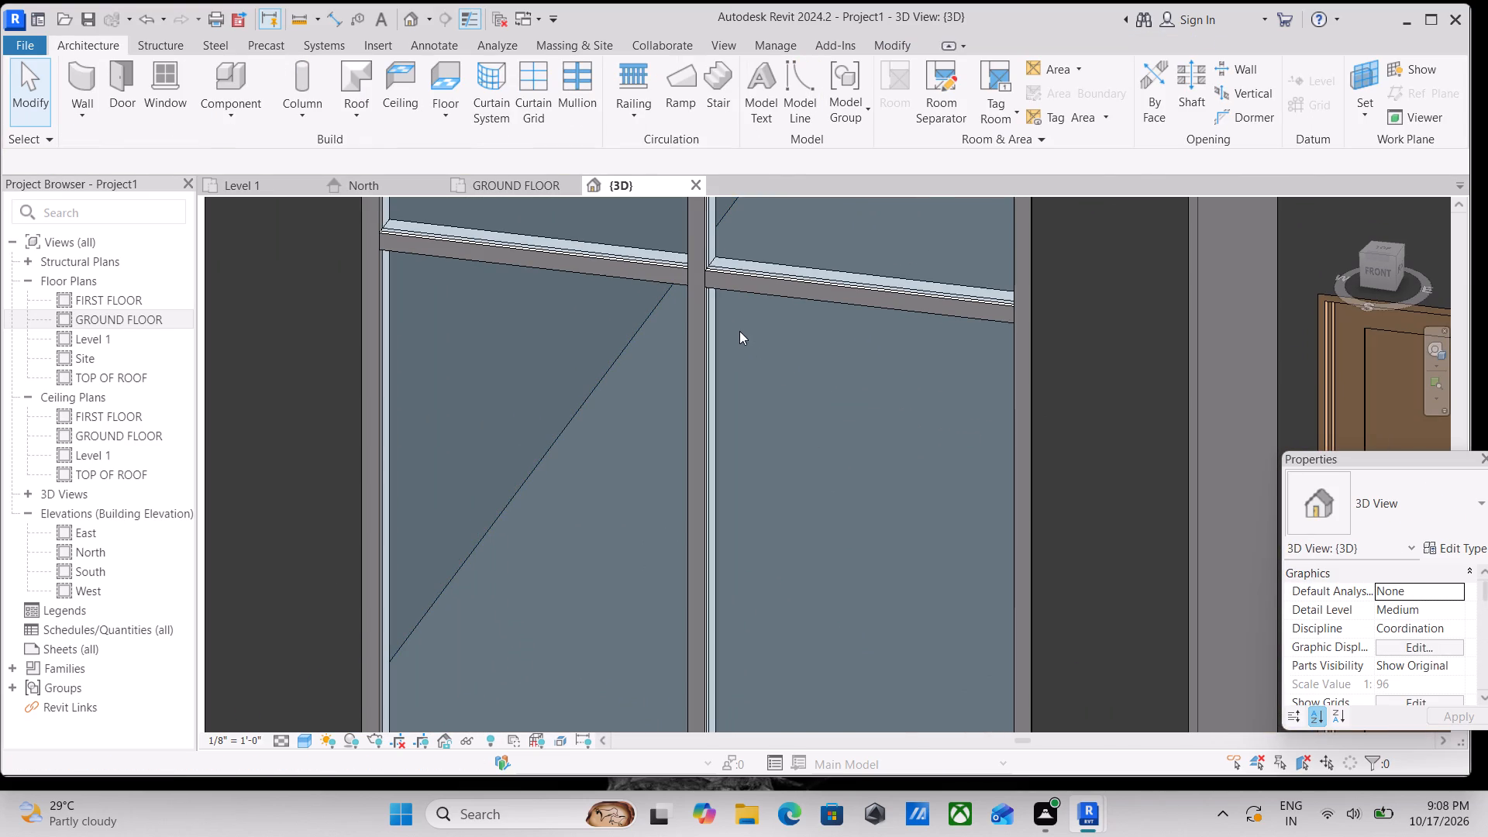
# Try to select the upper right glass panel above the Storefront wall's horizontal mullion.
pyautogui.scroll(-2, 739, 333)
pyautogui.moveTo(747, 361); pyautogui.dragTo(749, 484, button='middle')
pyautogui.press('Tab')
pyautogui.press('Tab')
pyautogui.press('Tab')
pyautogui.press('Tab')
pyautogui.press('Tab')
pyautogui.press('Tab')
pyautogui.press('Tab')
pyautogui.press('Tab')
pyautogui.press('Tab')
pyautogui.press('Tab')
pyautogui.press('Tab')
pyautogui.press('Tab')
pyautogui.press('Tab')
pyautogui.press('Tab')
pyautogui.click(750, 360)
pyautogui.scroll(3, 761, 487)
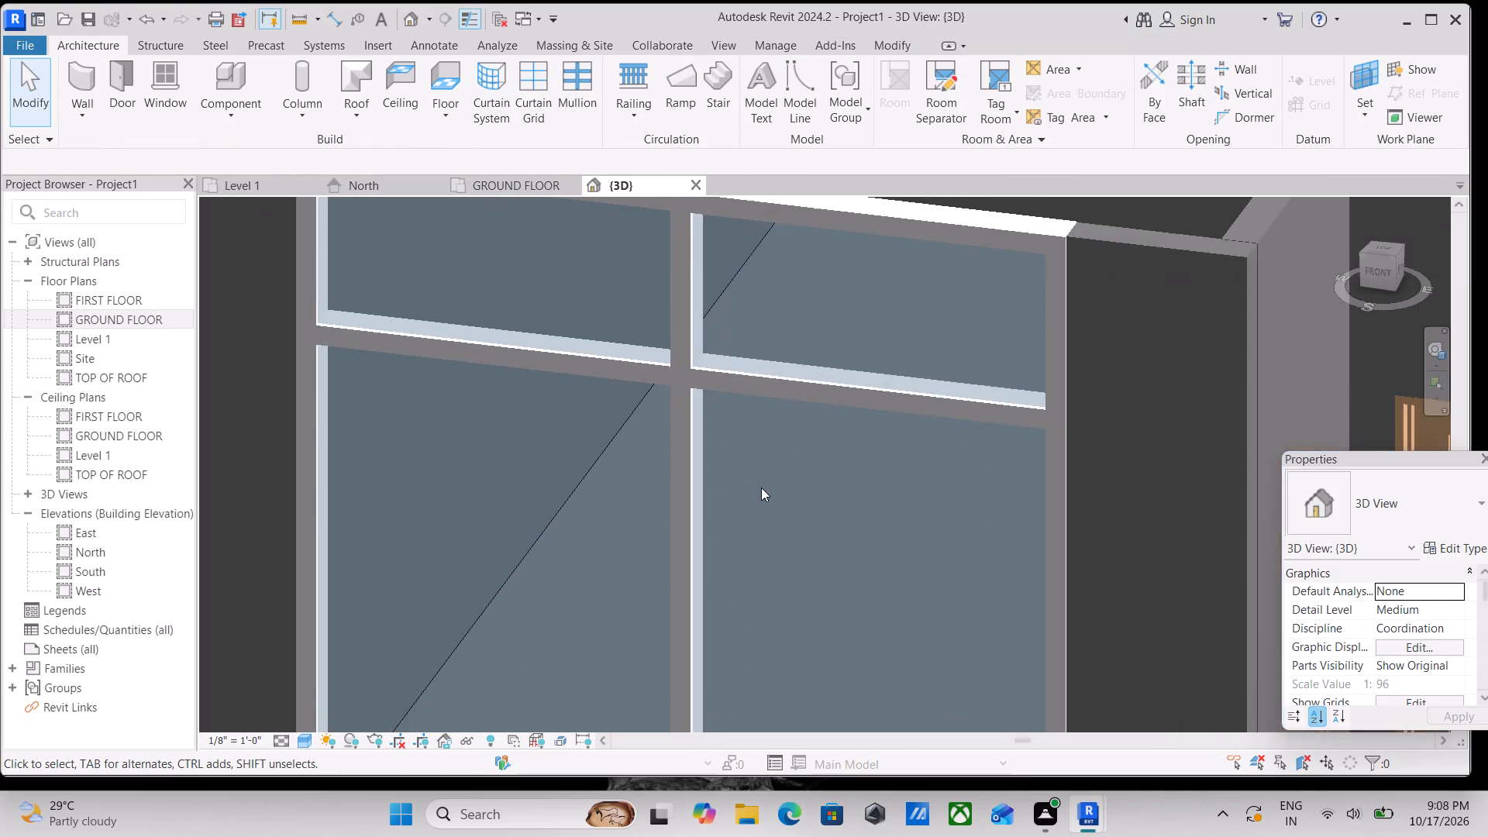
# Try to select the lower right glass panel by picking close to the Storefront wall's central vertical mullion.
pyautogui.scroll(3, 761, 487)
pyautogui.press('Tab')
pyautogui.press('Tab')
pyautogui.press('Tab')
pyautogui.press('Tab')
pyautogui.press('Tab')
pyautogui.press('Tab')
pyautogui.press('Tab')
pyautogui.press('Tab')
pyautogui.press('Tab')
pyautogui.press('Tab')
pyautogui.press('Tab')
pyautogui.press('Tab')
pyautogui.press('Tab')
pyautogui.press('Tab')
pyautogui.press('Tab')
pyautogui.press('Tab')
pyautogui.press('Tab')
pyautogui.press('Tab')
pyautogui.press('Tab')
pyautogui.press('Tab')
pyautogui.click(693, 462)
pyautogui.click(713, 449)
# Cycle through the elements at the lower right pane once more and select the Storefront curtain wall.
pyautogui.scroll(-2, 678, 374)
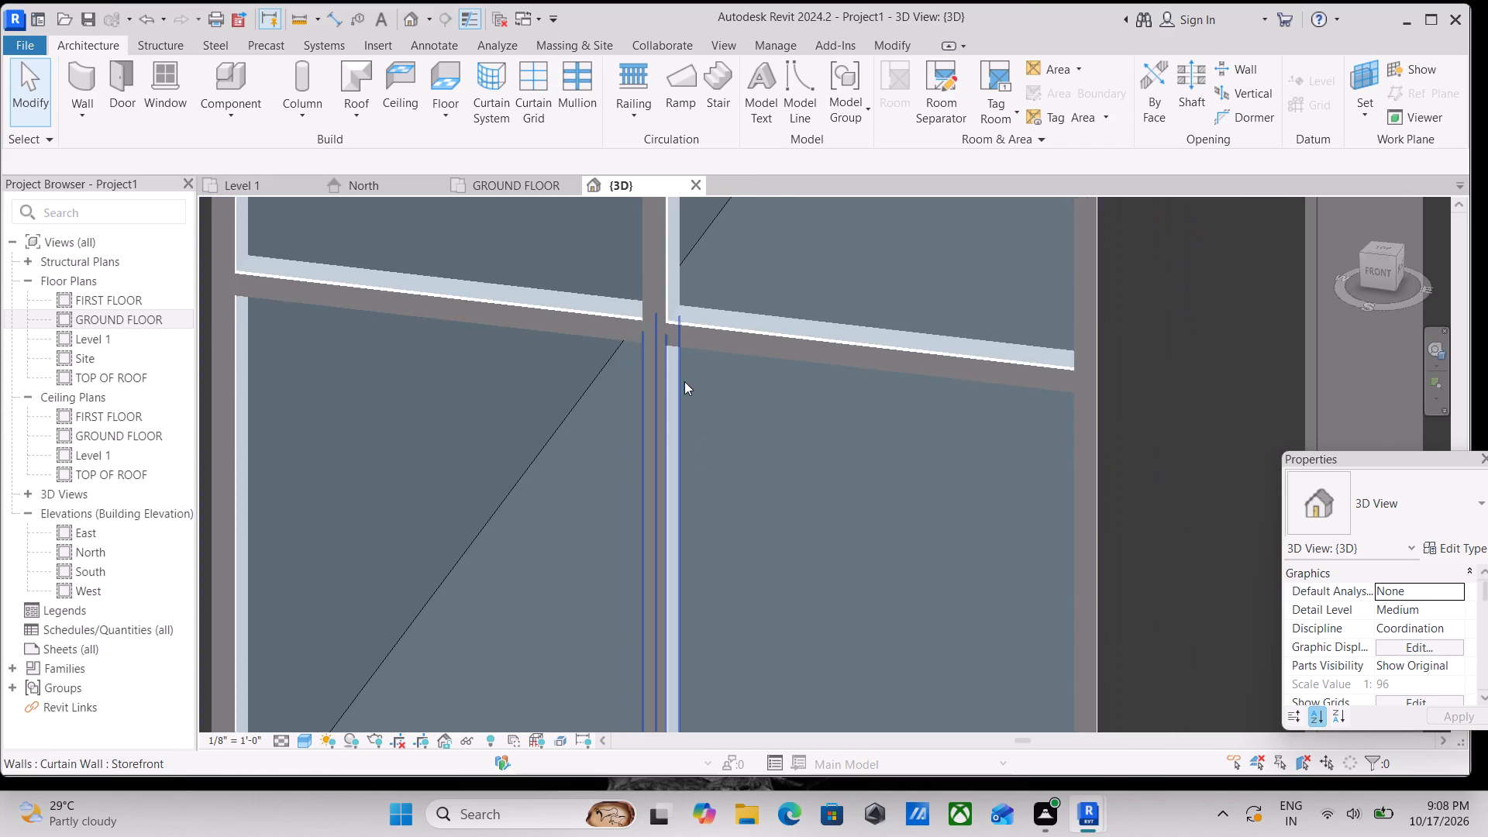
pyautogui.click(698, 399)
pyautogui.scroll(-3, 794, 403)
pyautogui.press('Tab')
pyautogui.press('Tab')
pyautogui.press('Tab')
pyautogui.press('Tab')
pyautogui.press('Tab')
pyautogui.press('Tab')
pyautogui.press('Tab')
pyautogui.press('Tab')
pyautogui.press('Tab')
pyautogui.press('Tab')
pyautogui.press('Tab')
pyautogui.press('Tab')
pyautogui.press('Tab')
pyautogui.click(883, 391)
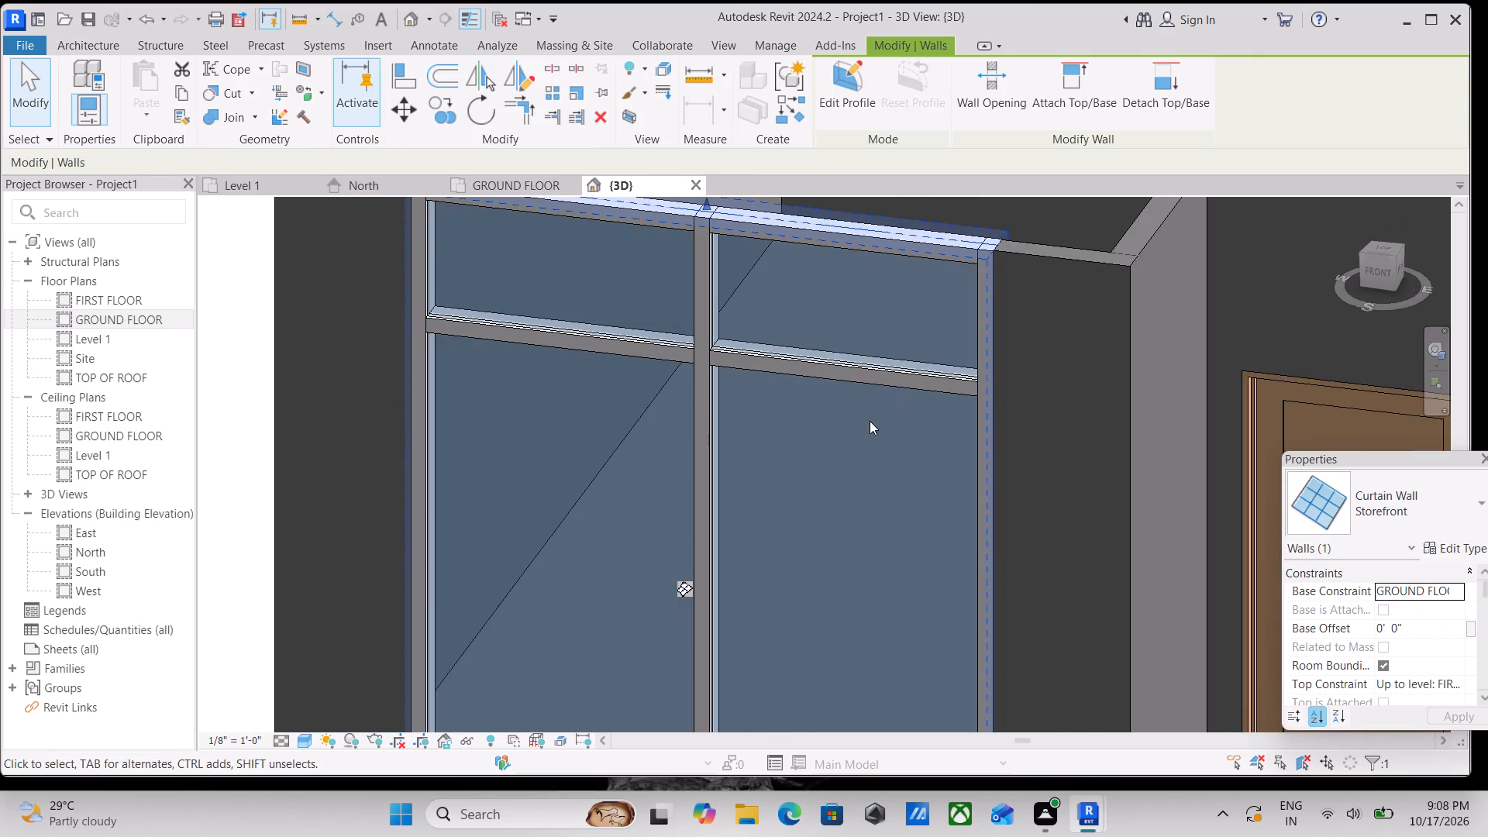
# Open the Storefront wall's type properties and check the curtain panel choices, keeping System Panel : Glazed.
pyautogui.scroll(-3, 870, 421)
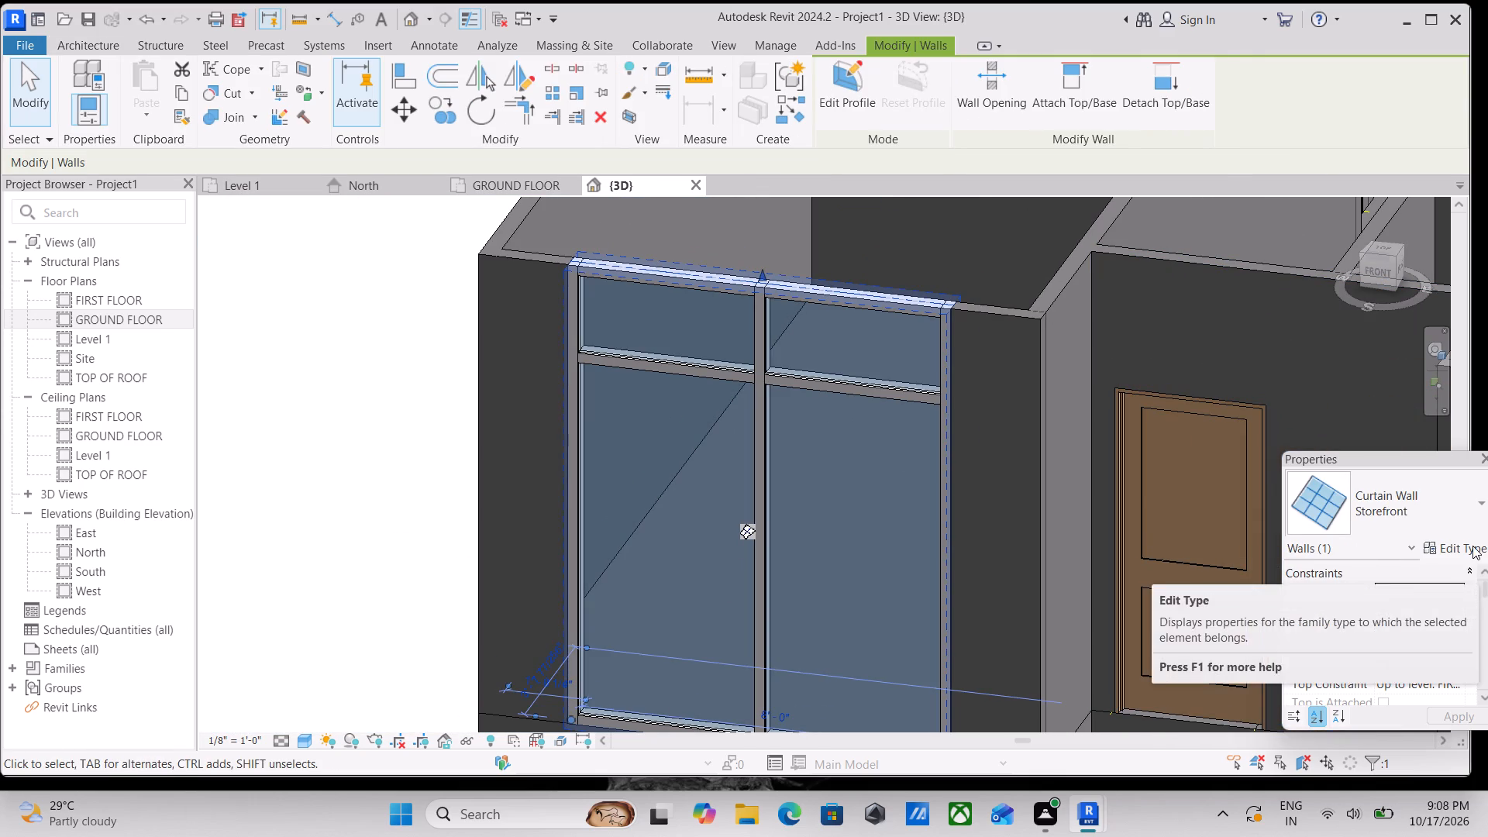
pyautogui.click(1472, 544)
pyautogui.scroll(1, 803, 325)
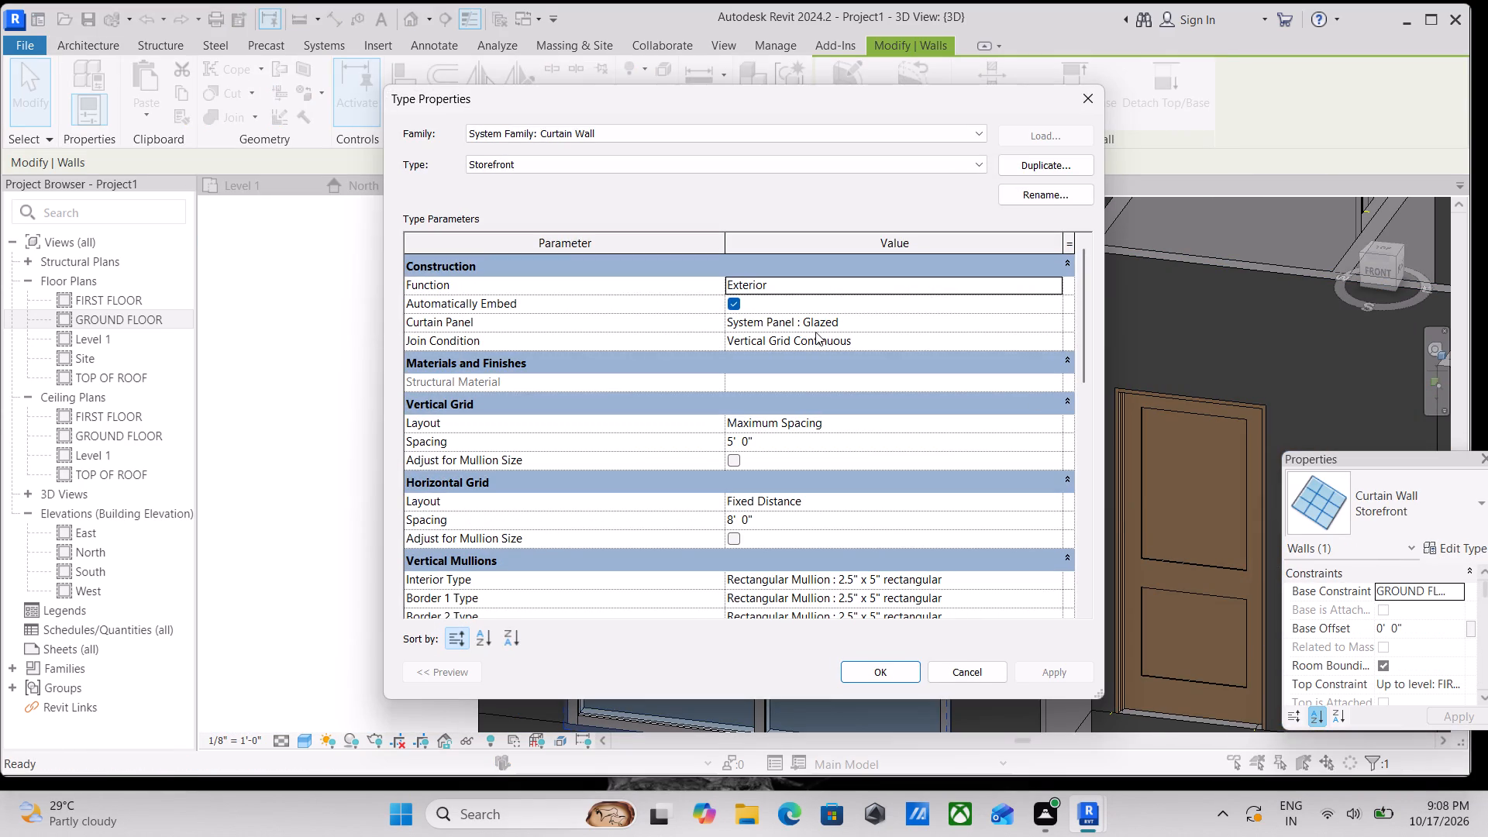
pyautogui.click(813, 317)
pyautogui.click(945, 319)
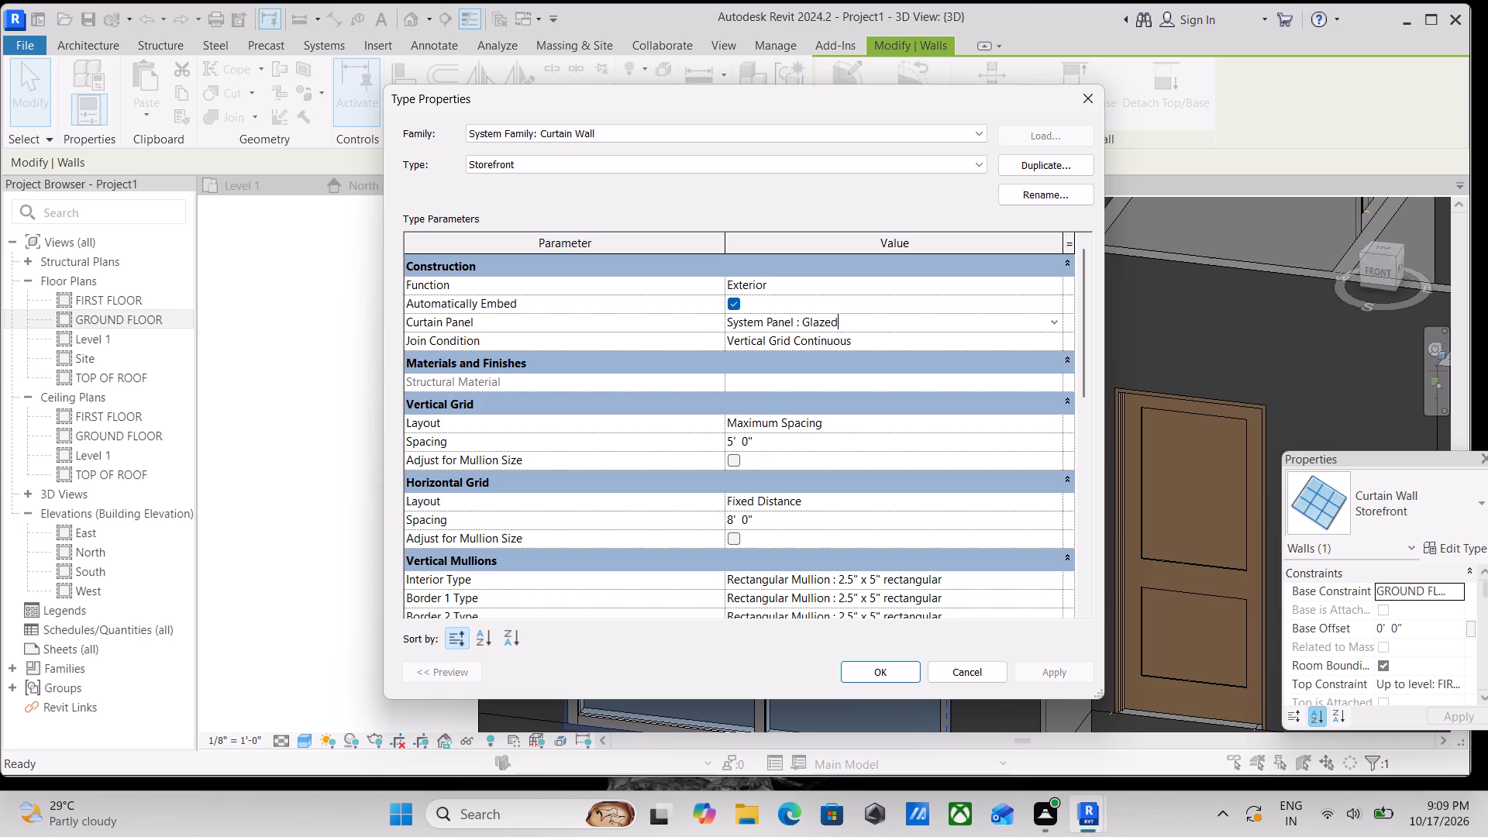
pyautogui.click(1044, 327)
pyautogui.click(1060, 318)
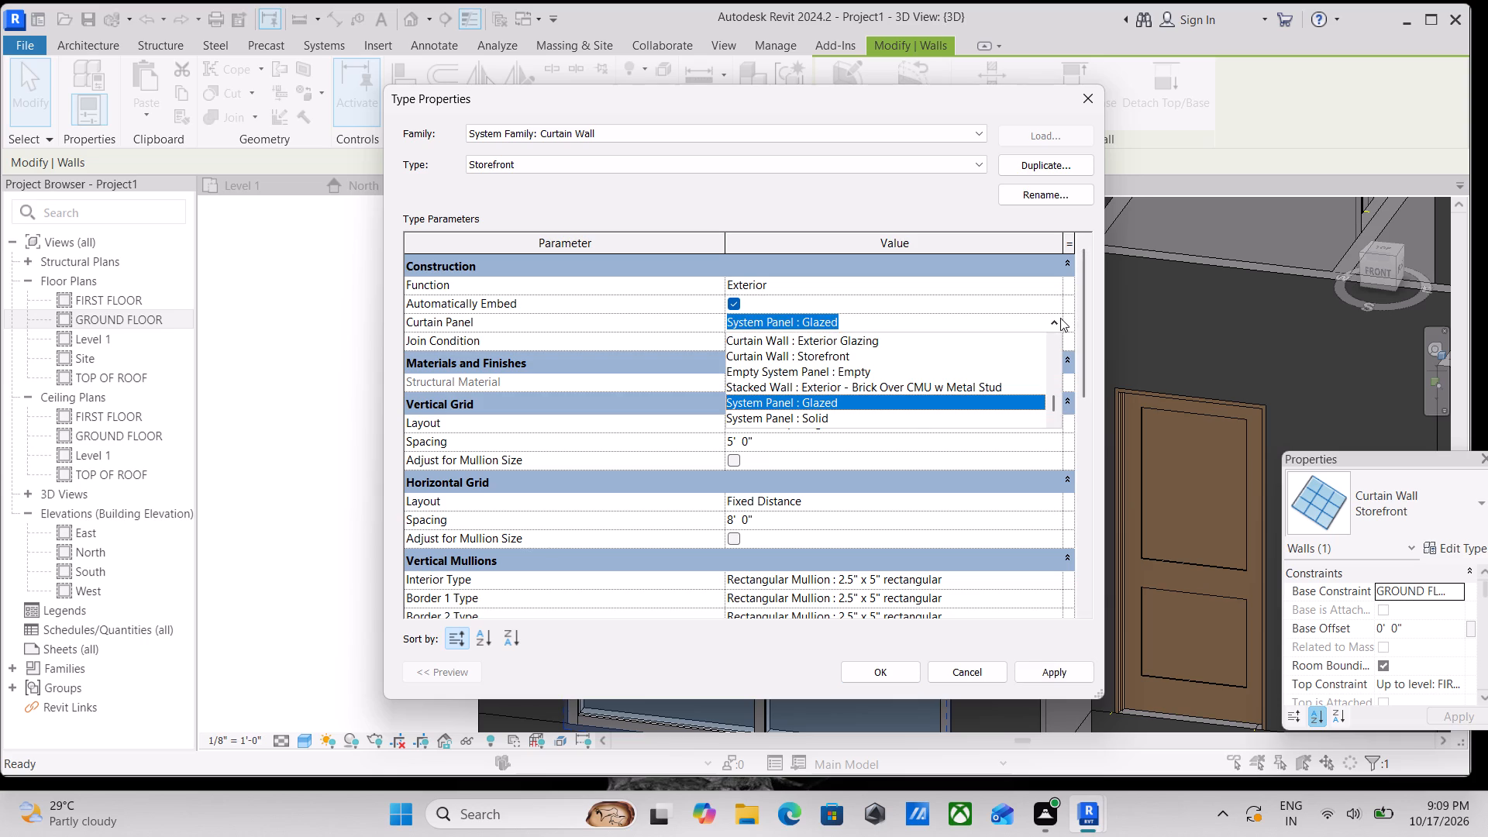
pyautogui.scroll(-3, 821, 401)
pyautogui.scroll(2, 812, 402)
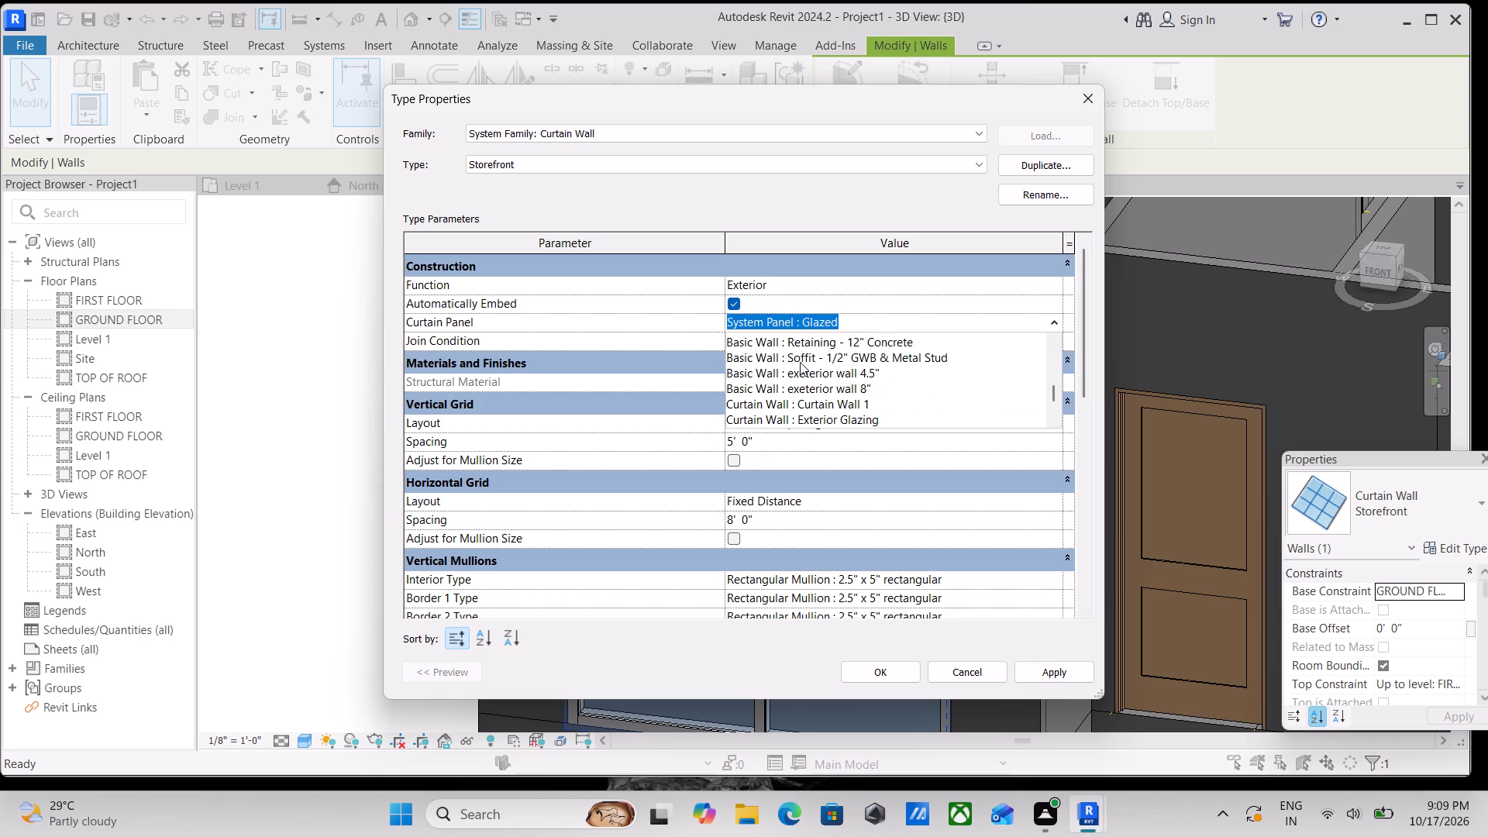
pyautogui.scroll(-2, 800, 362)
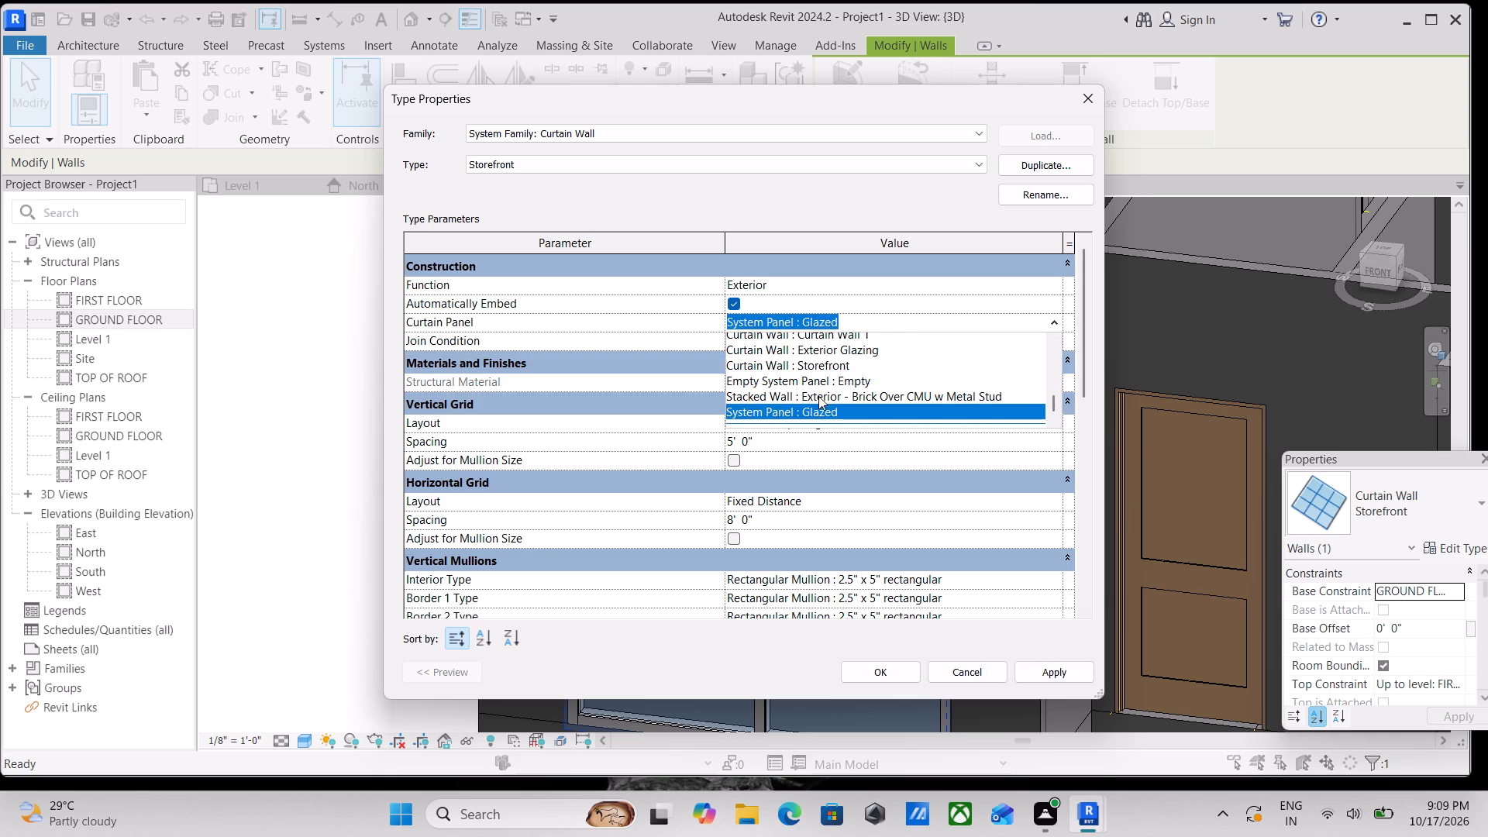
pyautogui.click(821, 405)
pyautogui.click(502, 329)
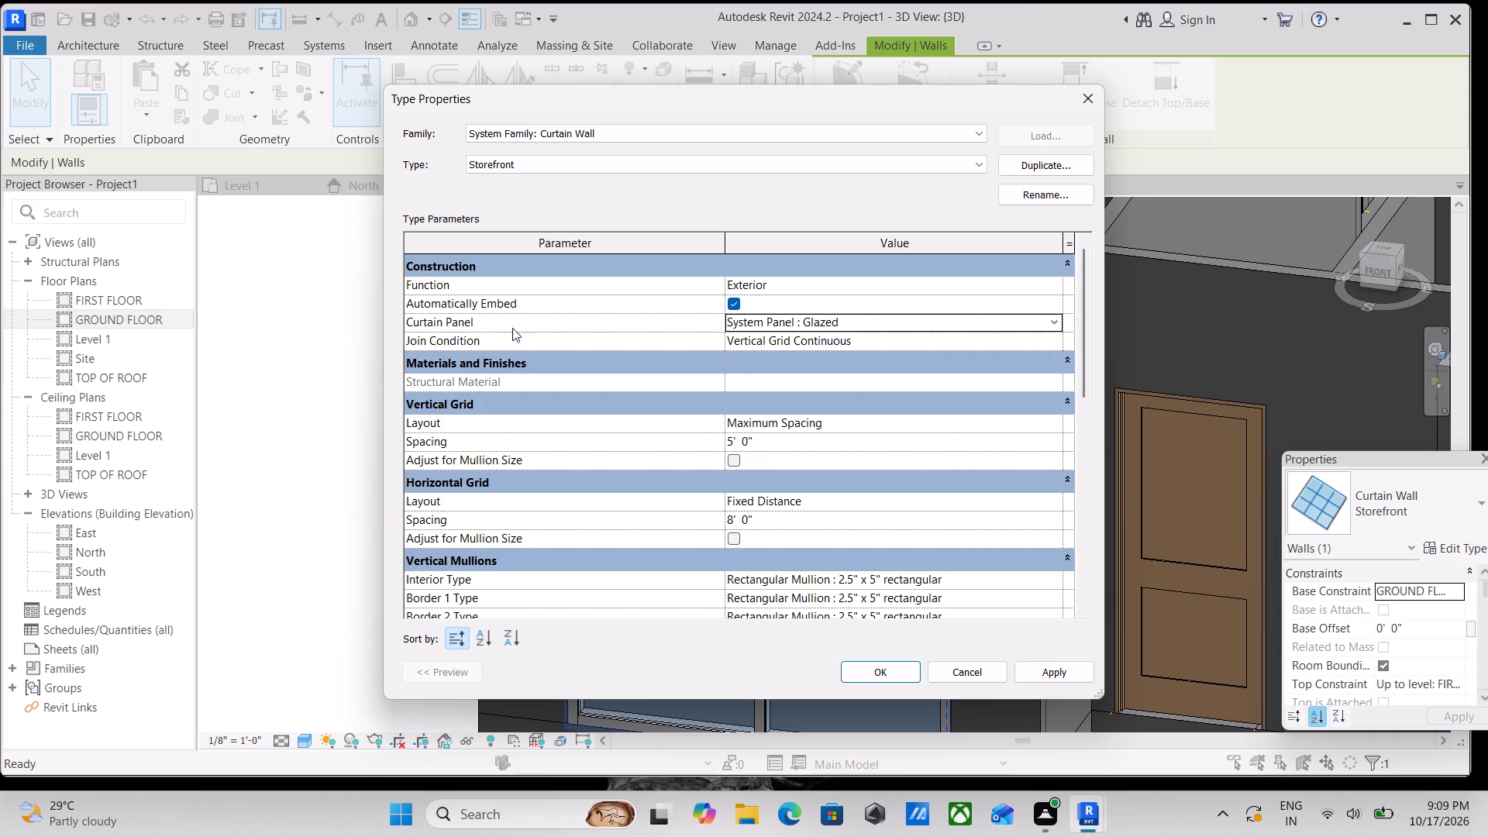
pyautogui.click(639, 322)
# Check the join condition choices of the Storefront type without picking another one.
pyautogui.scroll(-1, 713, 329)
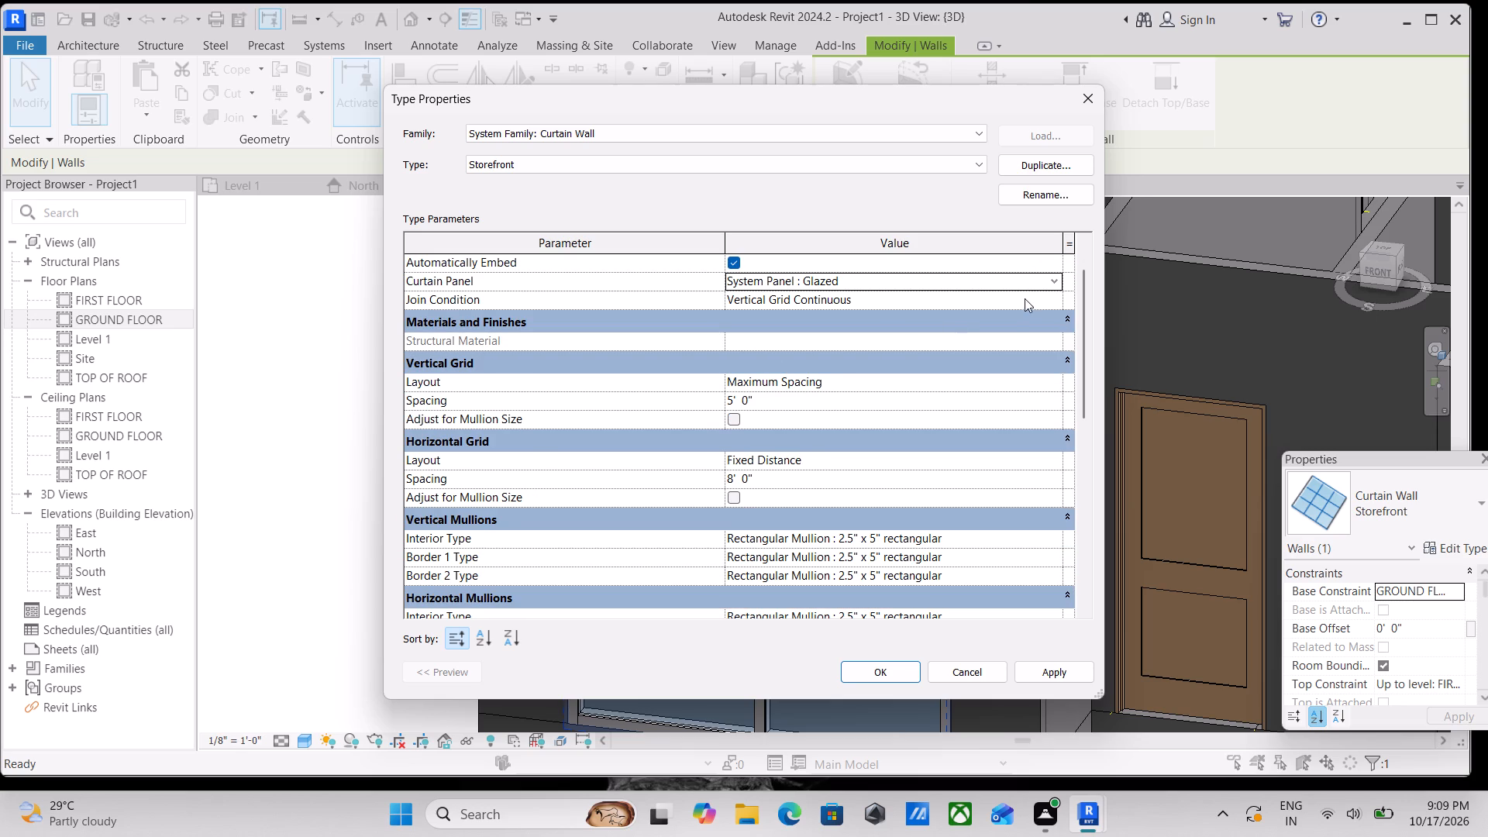
pyautogui.click(1058, 301)
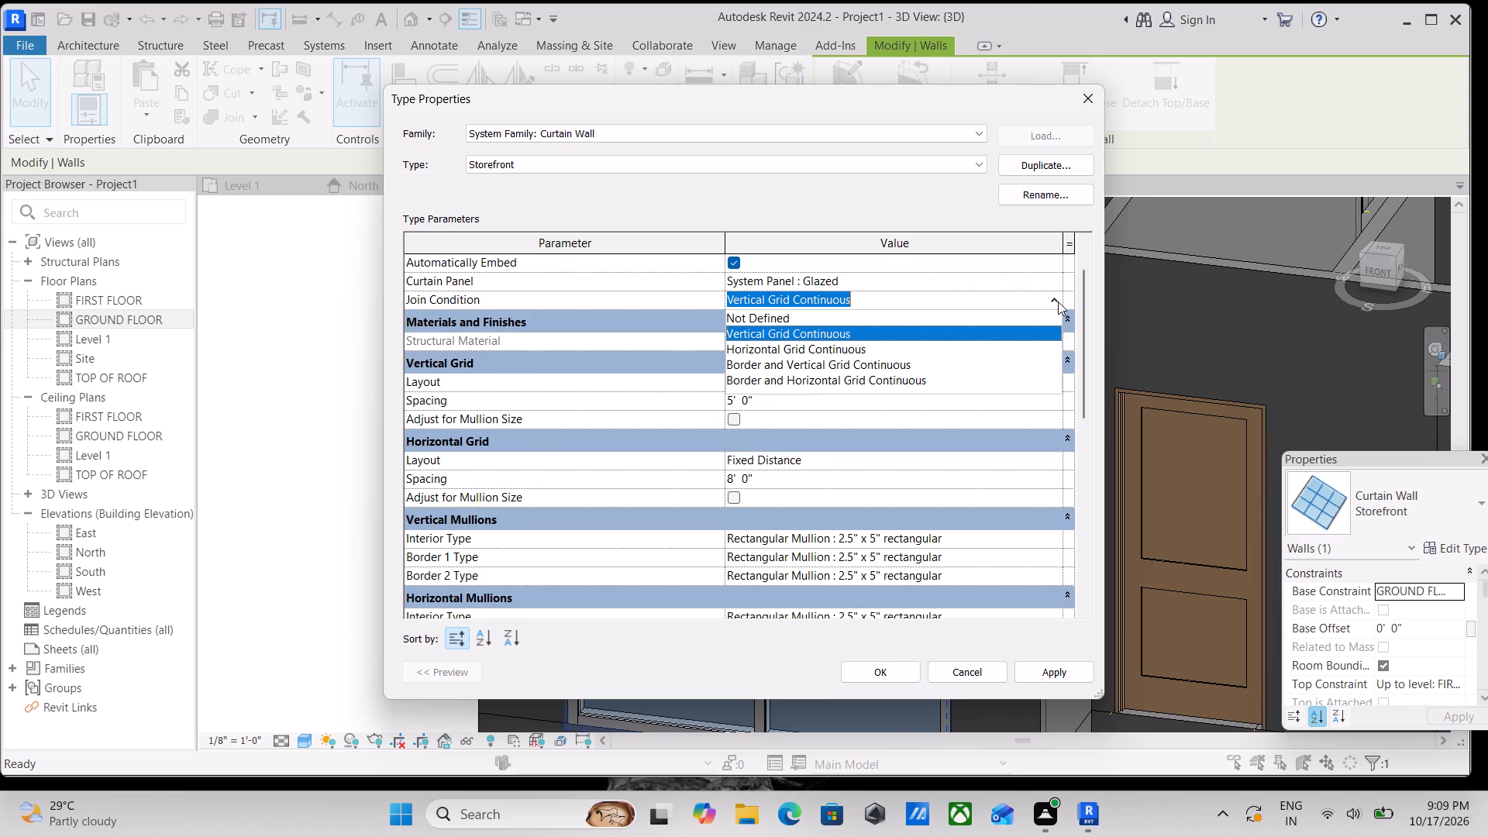
pyautogui.click(1058, 301)
# Examine the Storefront type's construction, grid, mullion, identity and IFC parameters.
pyautogui.scroll(-1, 929, 374)
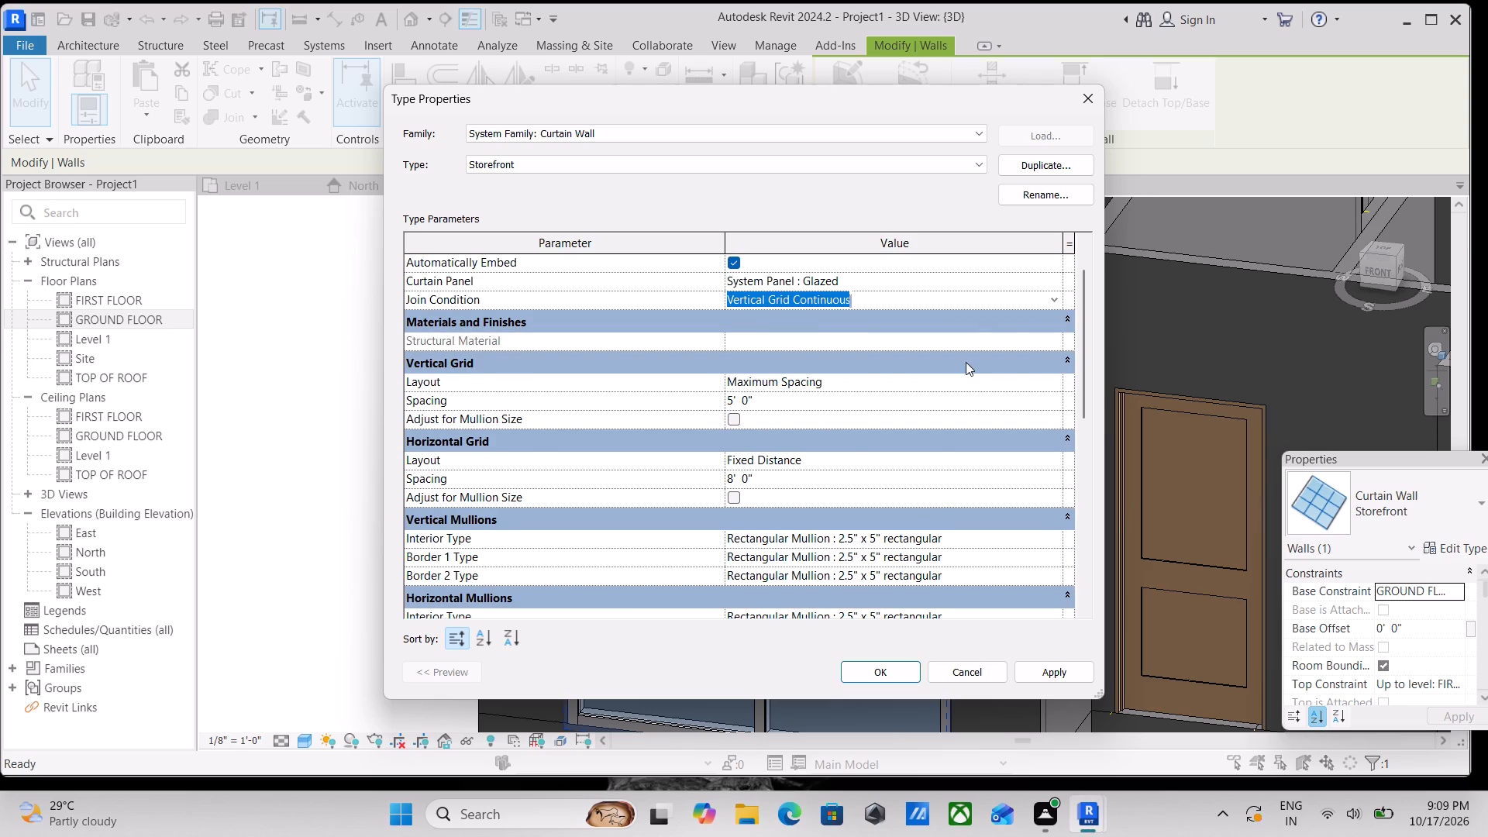
pyautogui.scroll(-2, 966, 361)
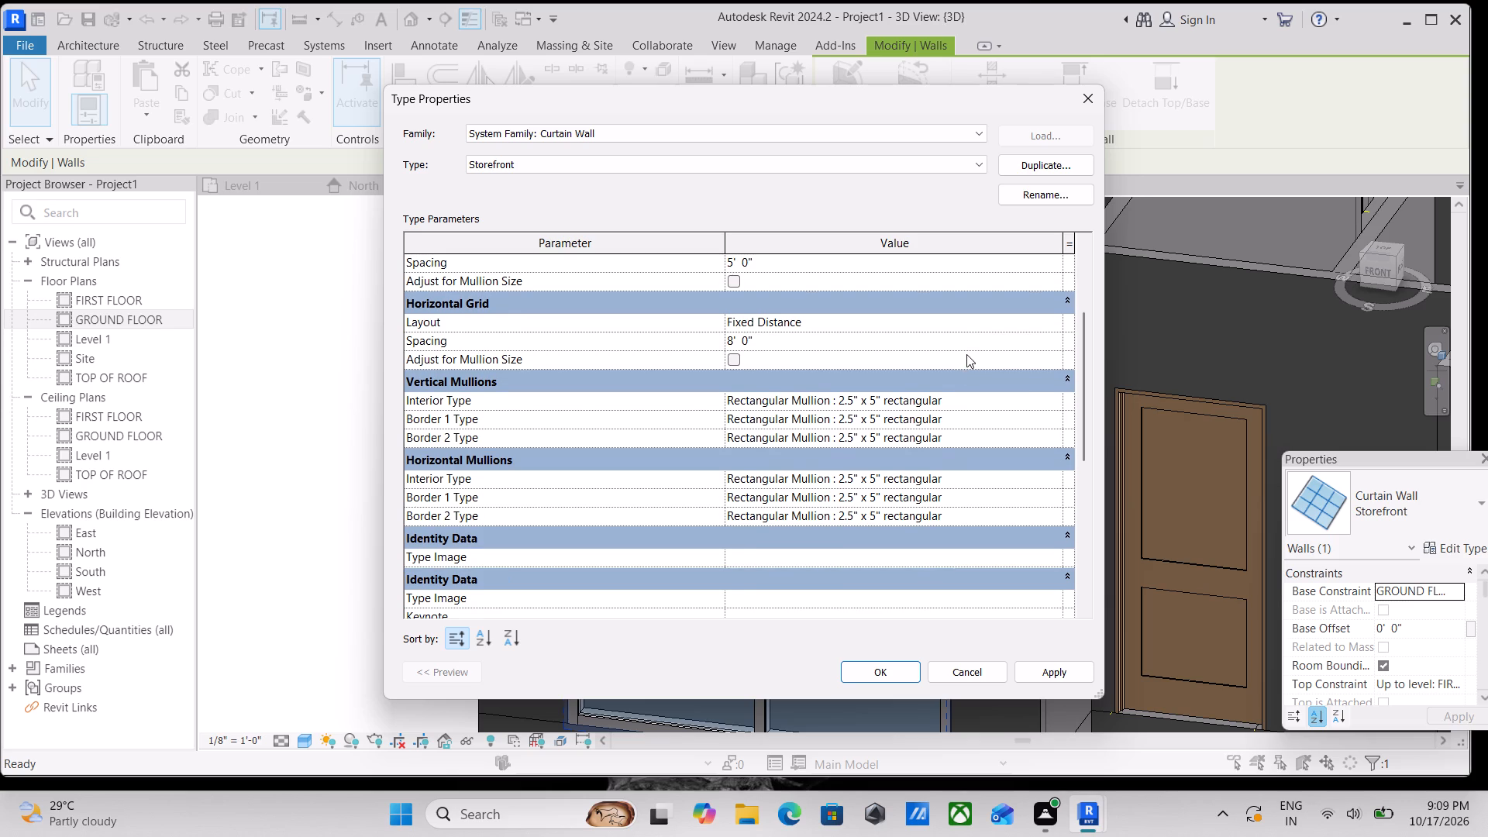
pyautogui.scroll(-2, 966, 354)
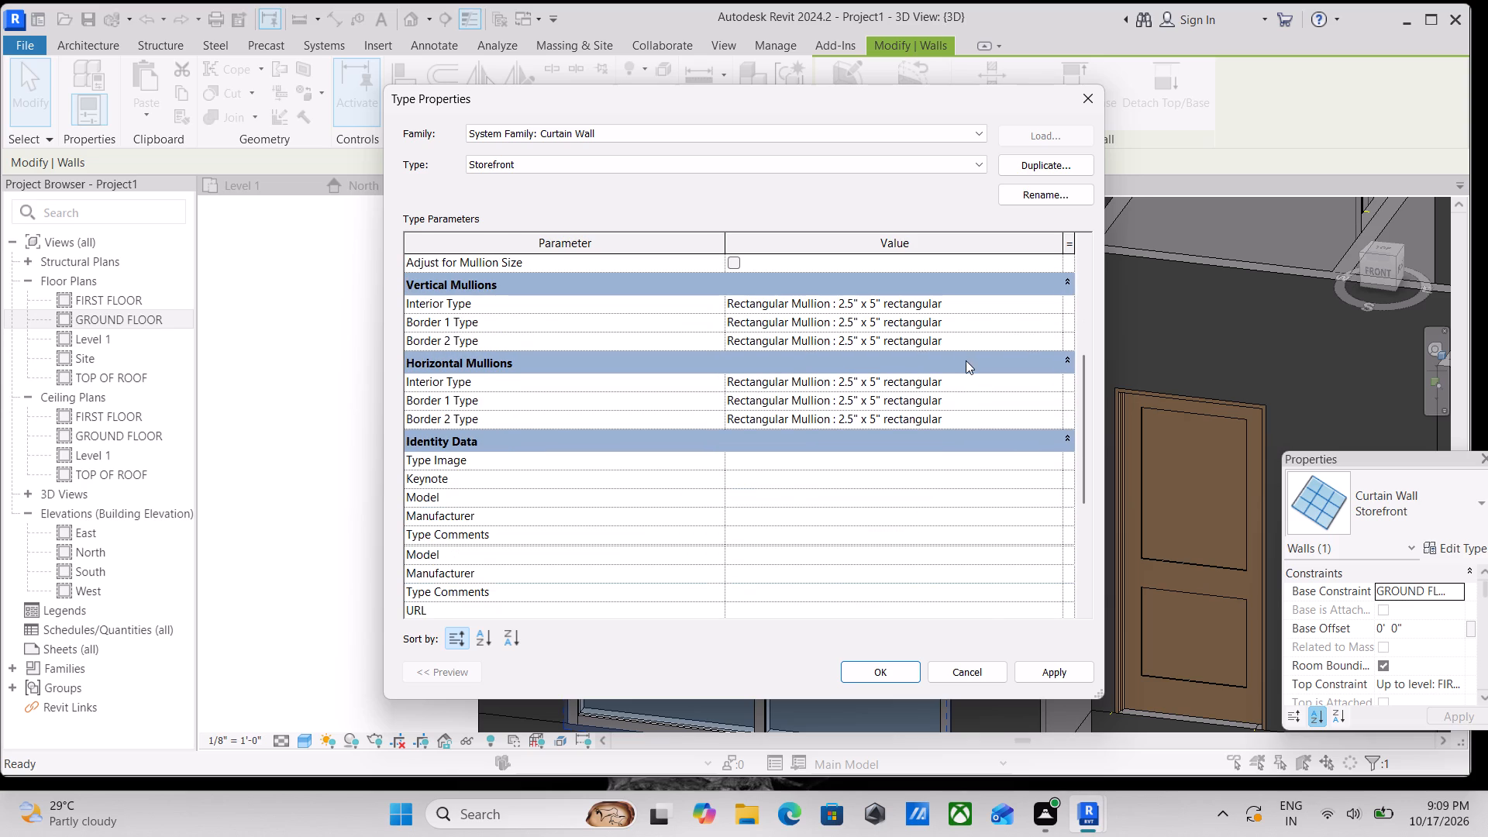
pyautogui.scroll(-3, 959, 366)
pyautogui.scroll(-3, 1024, 384)
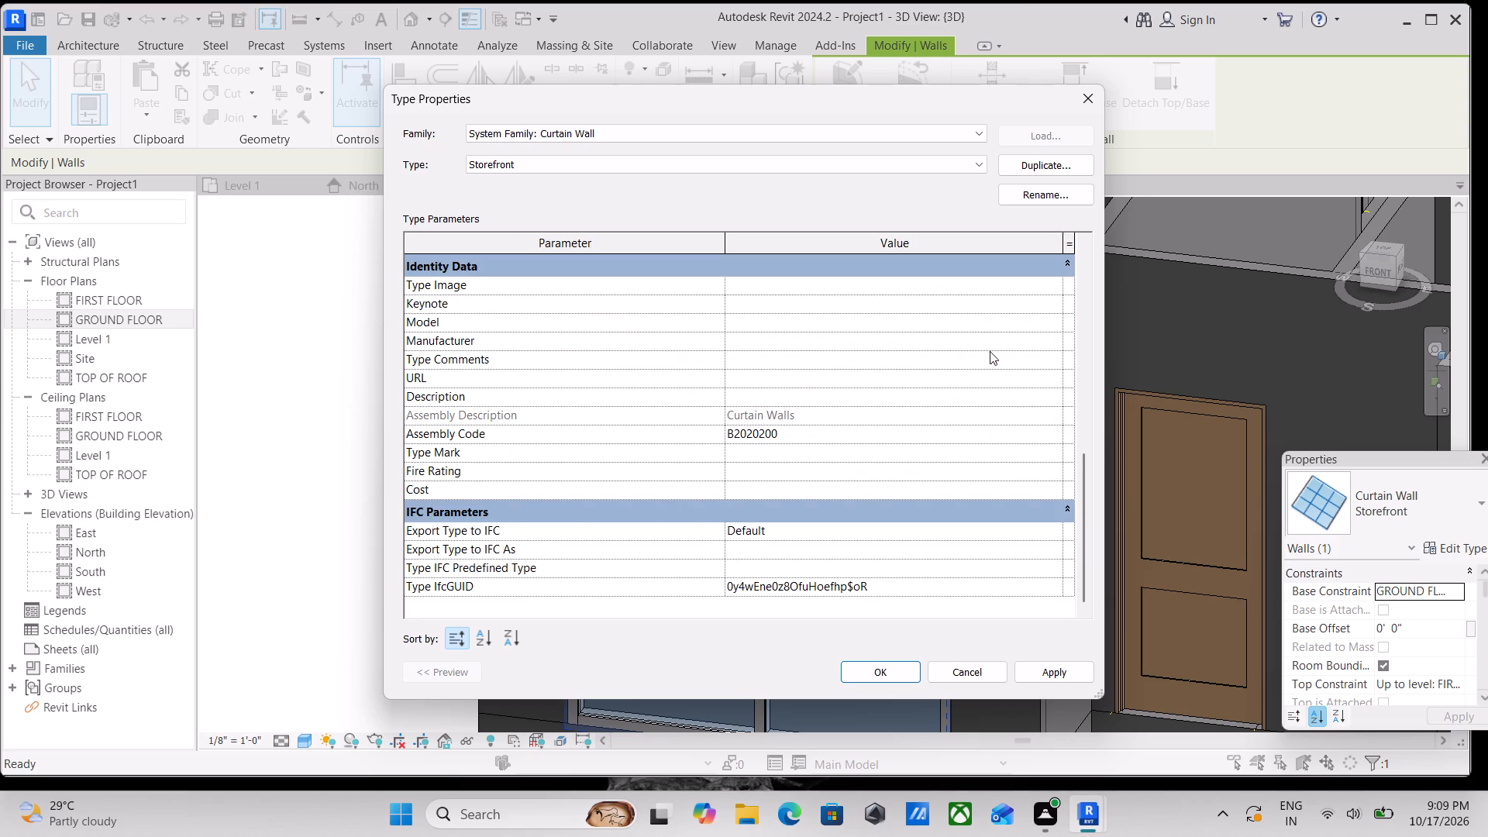
pyautogui.moveTo(954, 329); pyautogui.dragTo(678, 316, button='middle')
pyautogui.moveTo(593, 367); pyautogui.dragTo(985, 361, button='middle')
pyautogui.moveTo(985, 361); pyautogui.dragTo(990, 361, button='middle')
pyautogui.scroll(7, 747, 374)
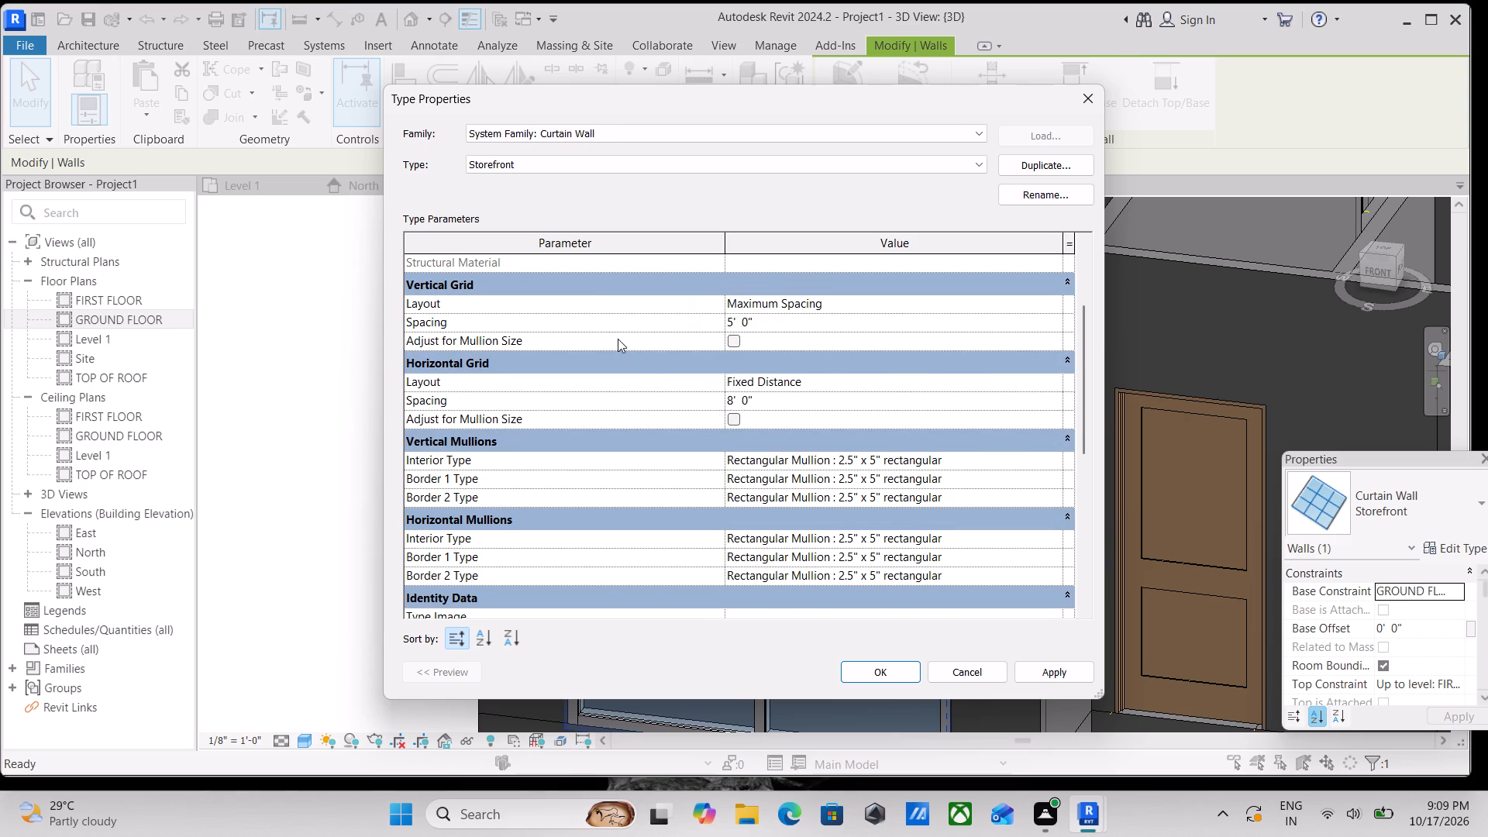
pyautogui.scroll(1, 640, 313)
pyautogui.moveTo(640, 313); pyautogui.dragTo(501, 315, button='middle')
pyautogui.scroll(5, 668, 342)
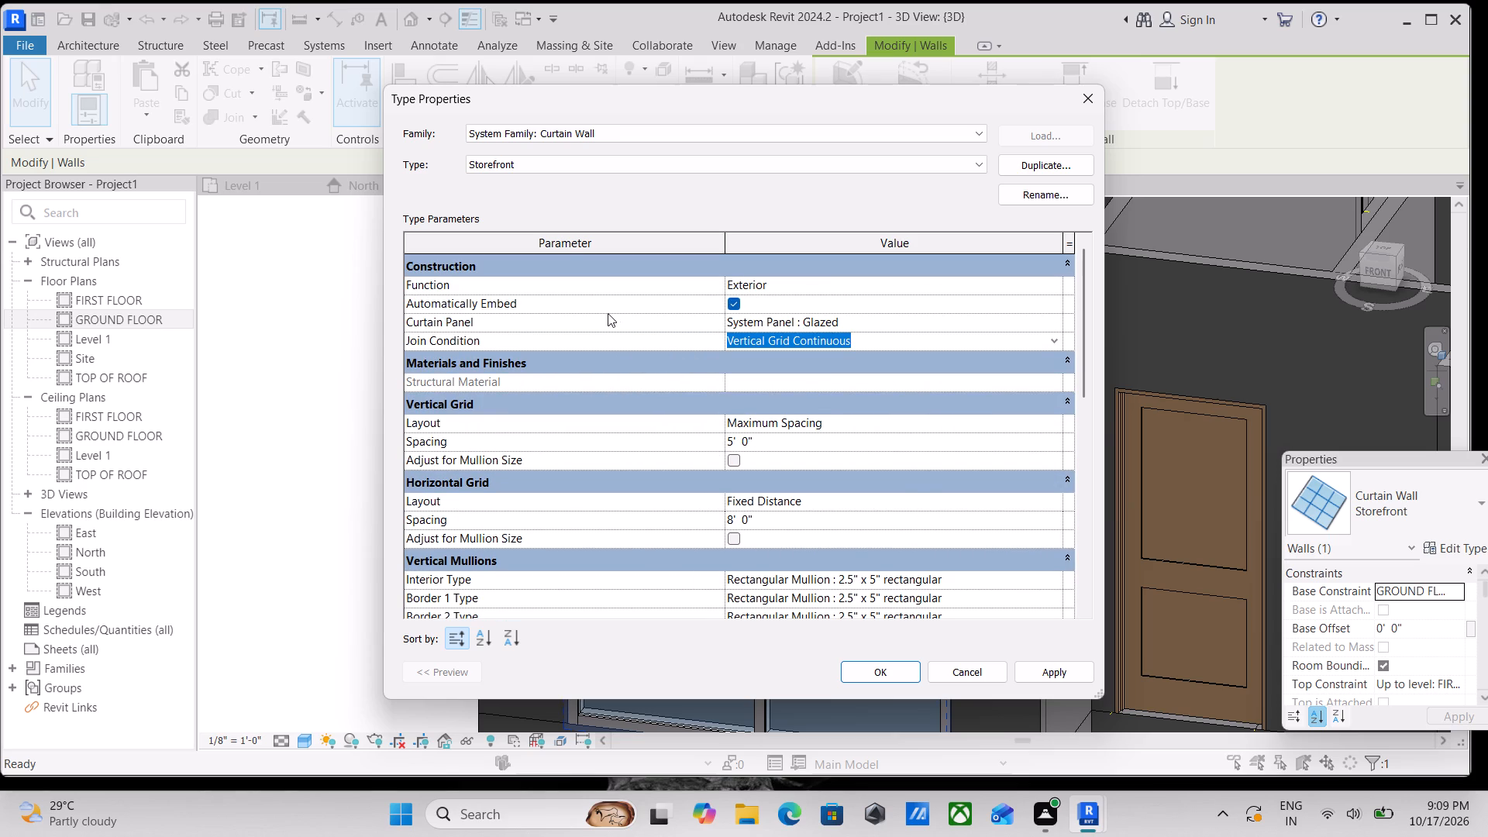
pyautogui.moveTo(608, 313); pyautogui.dragTo(711, 306, button='middle')
pyautogui.scroll(-2, 901, 288)
pyautogui.scroll(-4, 940, 356)
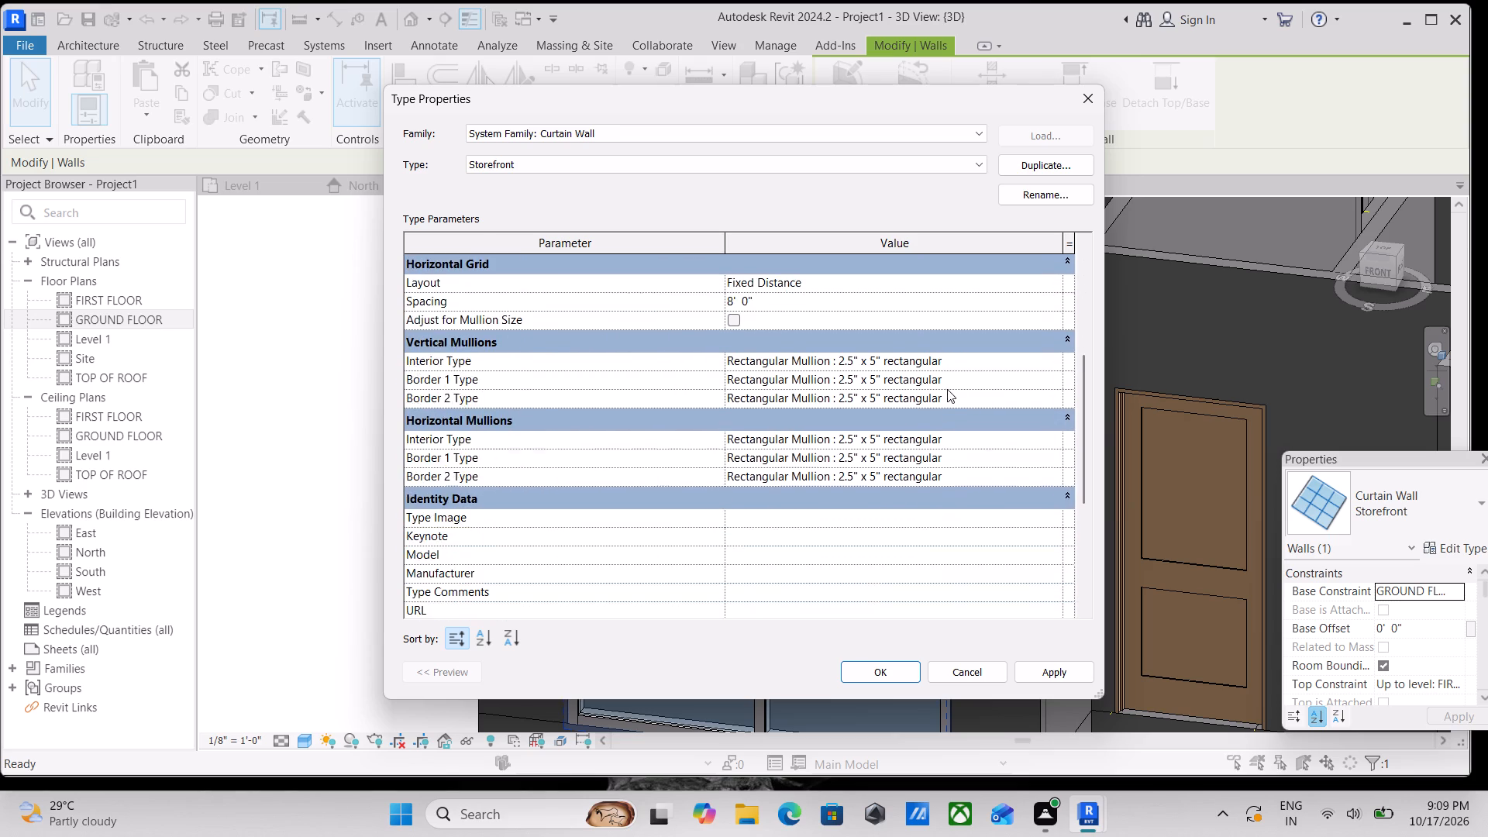
pyautogui.scroll(-11, 945, 411)
pyautogui.scroll(2, 912, 453)
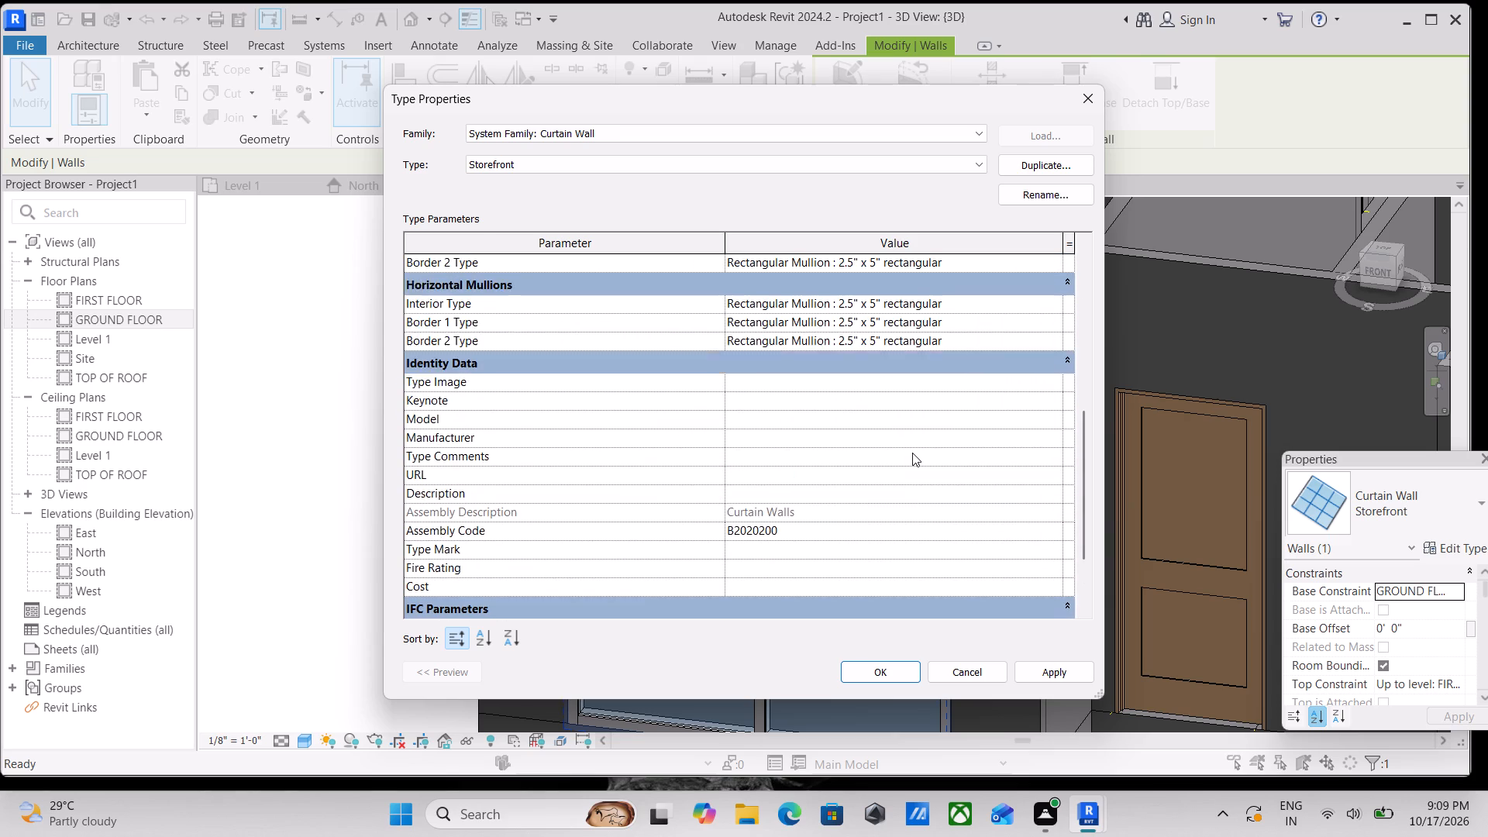
pyautogui.scroll(-7, 911, 452)
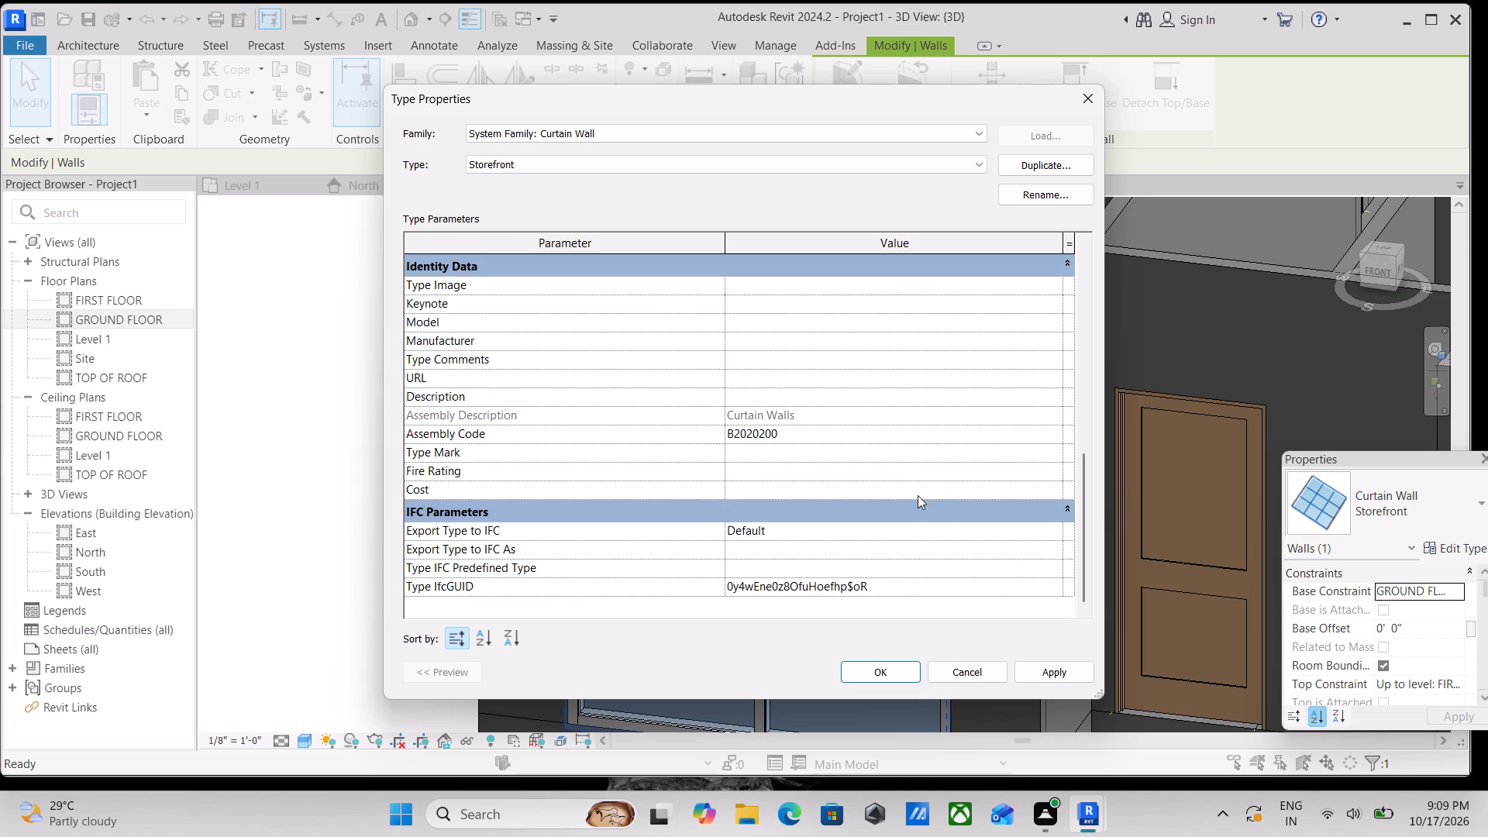
pyautogui.moveTo(918, 488); pyautogui.dragTo(1035, 402, button='middle')
pyautogui.scroll(-8, 968, 481)
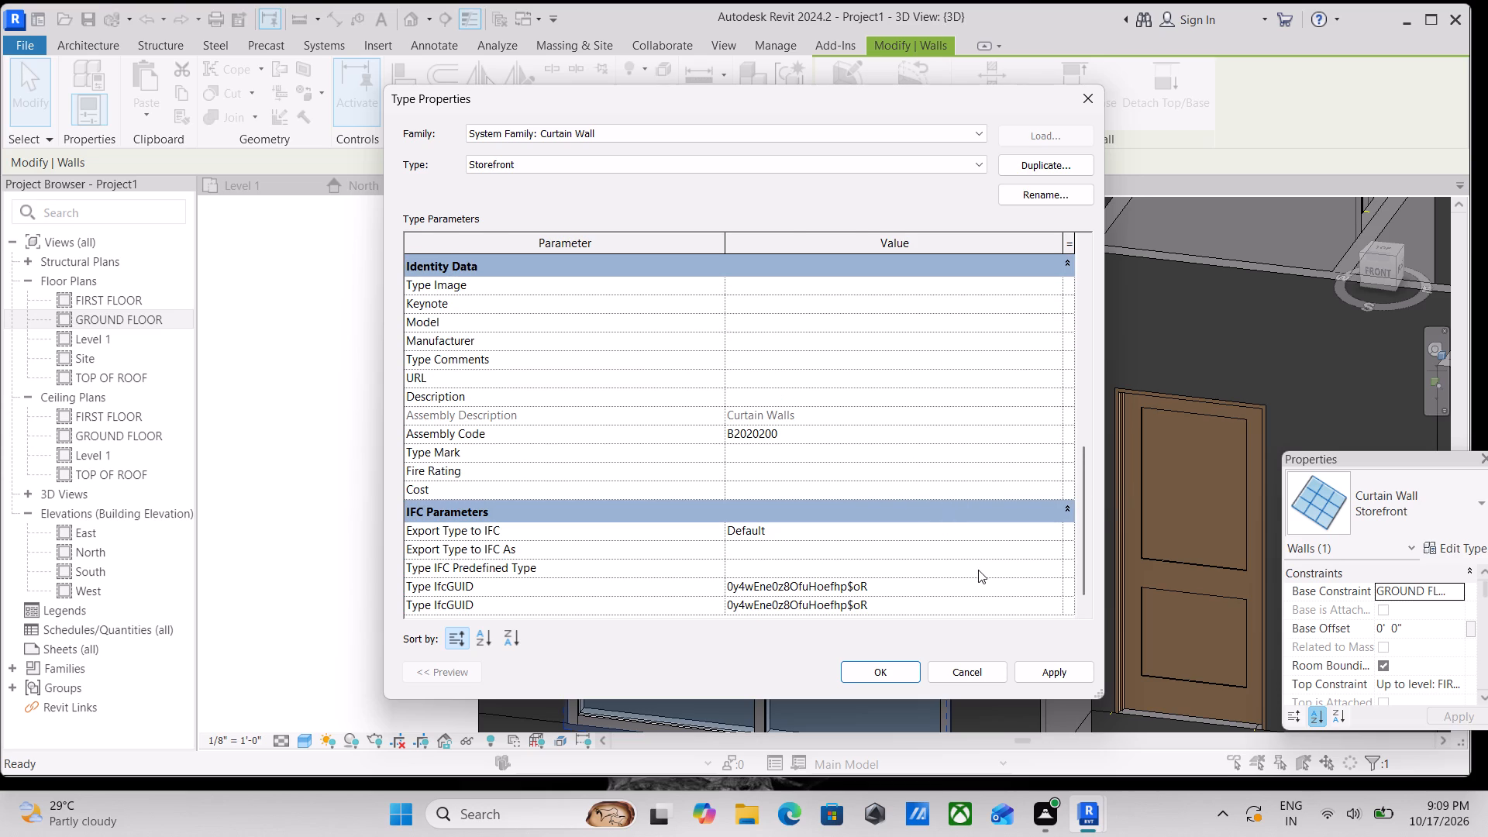
pyautogui.moveTo(977, 568); pyautogui.dragTo(780, 555, button='middle')
pyautogui.scroll(1, 966, 556)
pyautogui.scroll(9, 573, 474)
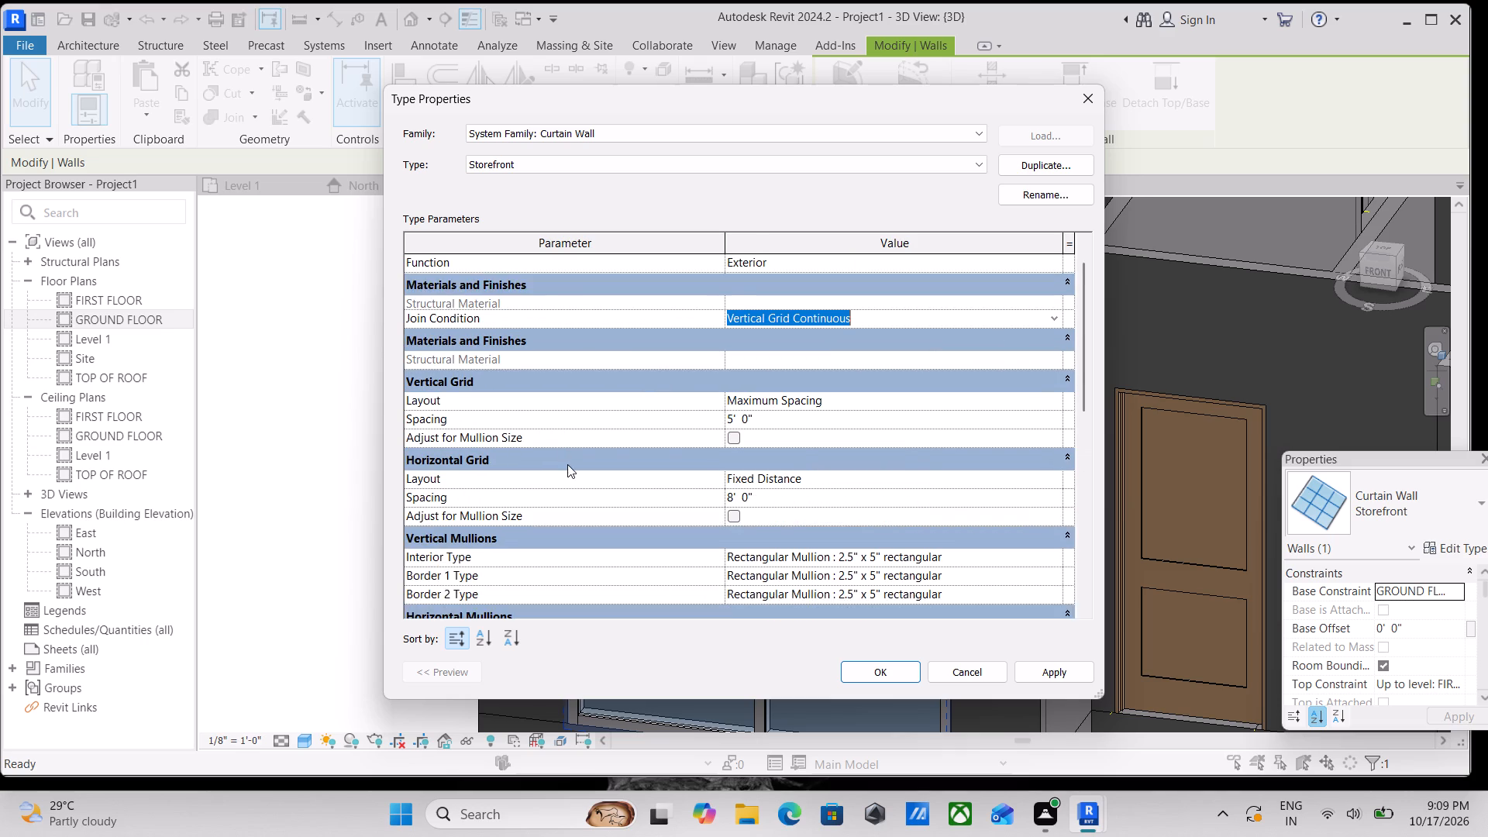
pyautogui.scroll(3, 567, 465)
pyautogui.scroll(4, 928, 464)
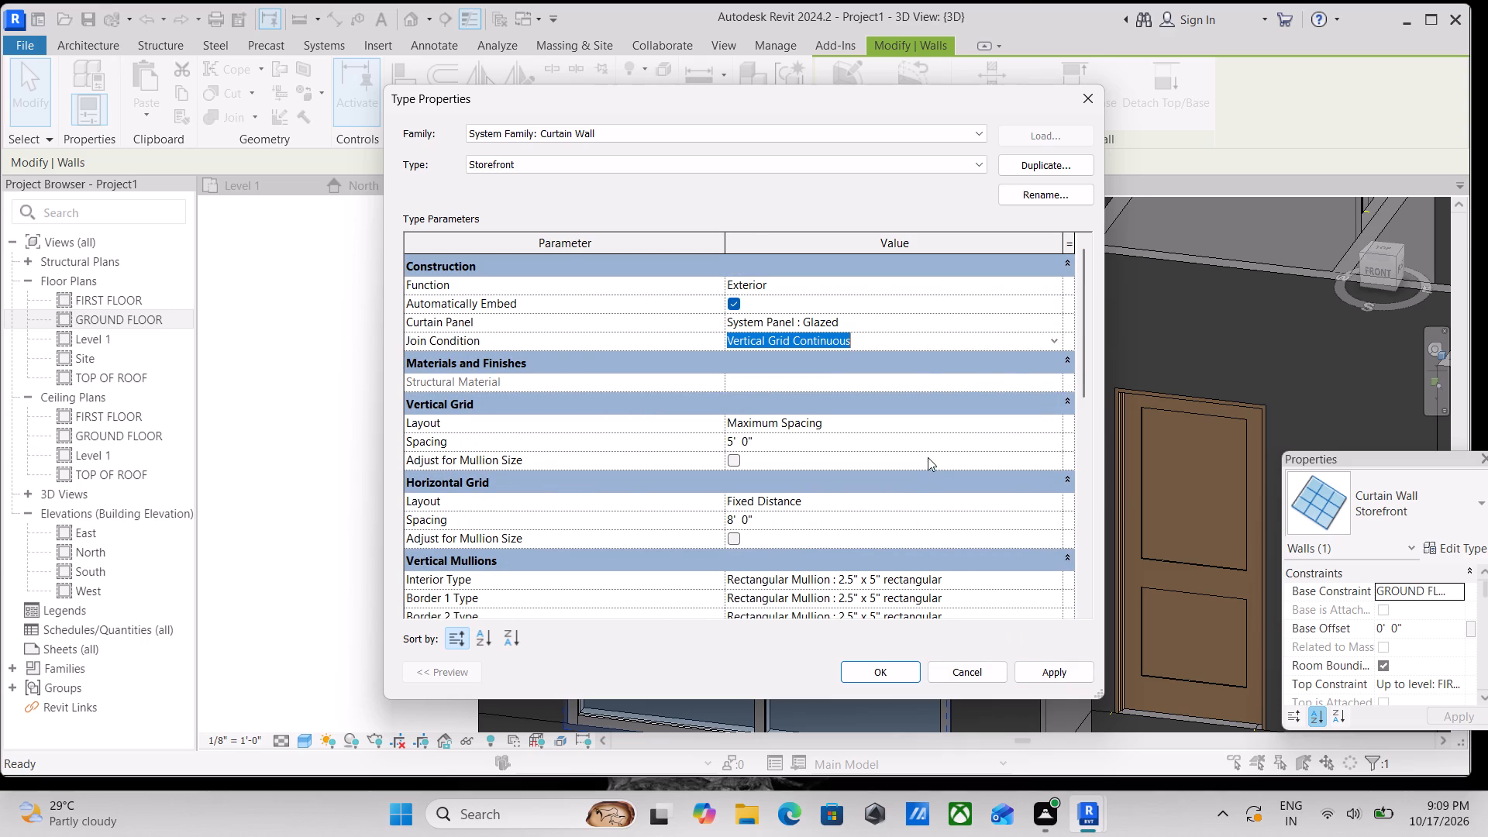
# Recheck the Storefront type's curtain panel choices without changing the assigned panel.
pyautogui.click(1004, 314)
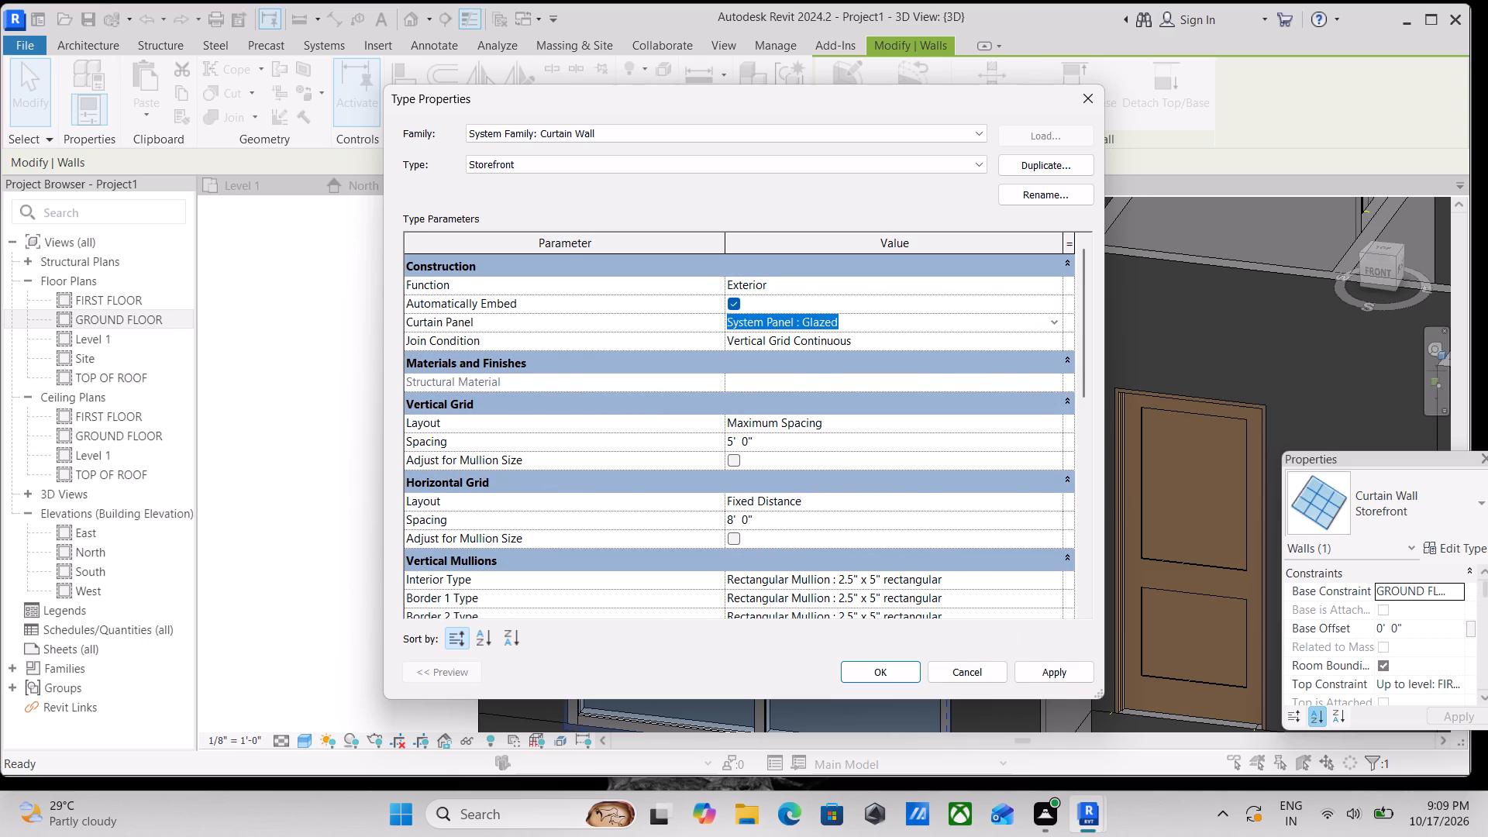
pyautogui.click(1056, 322)
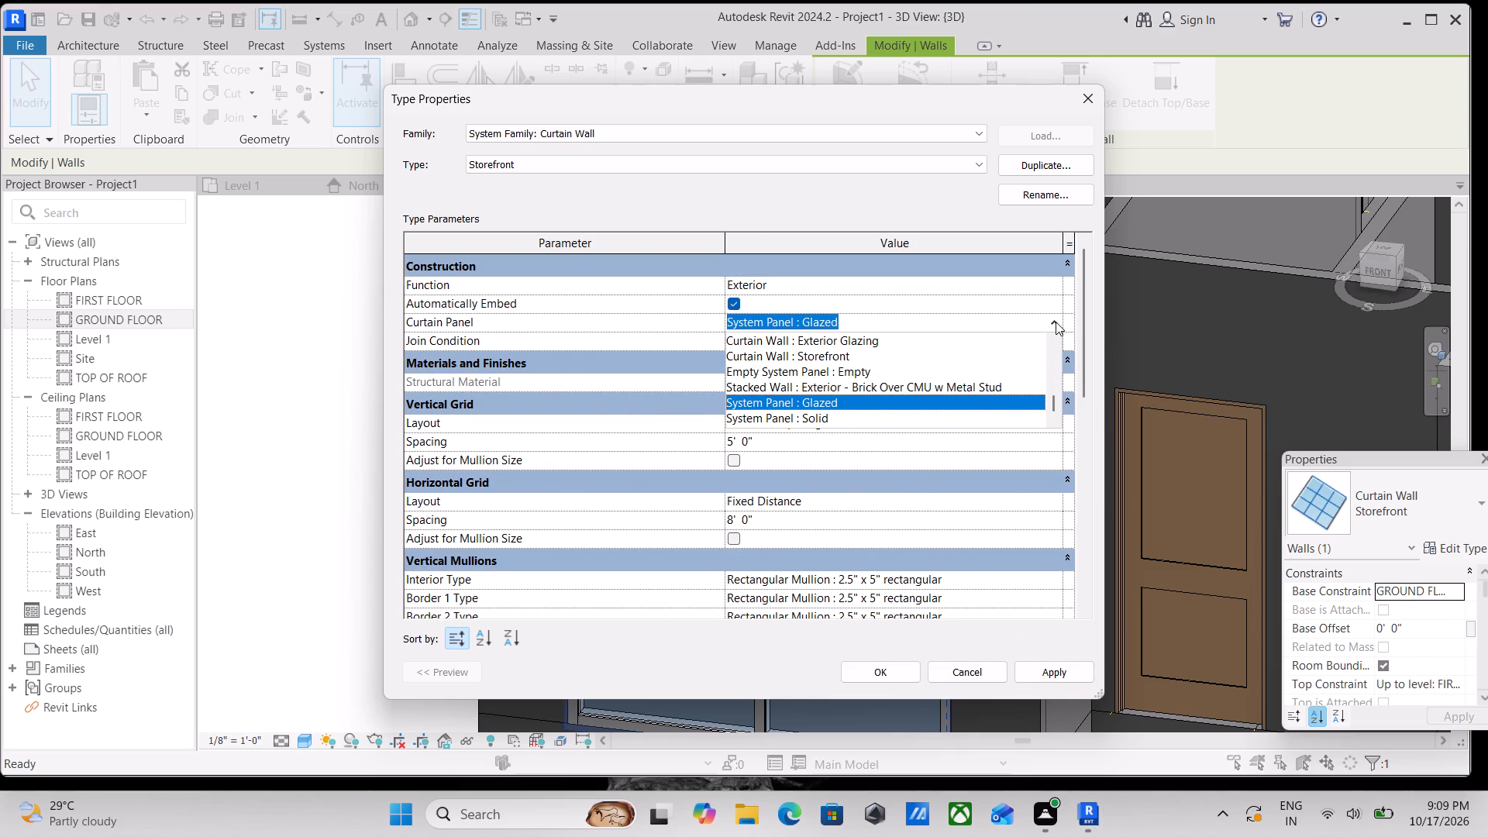
pyautogui.click(1056, 322)
pyautogui.scroll(3, 1026, 315)
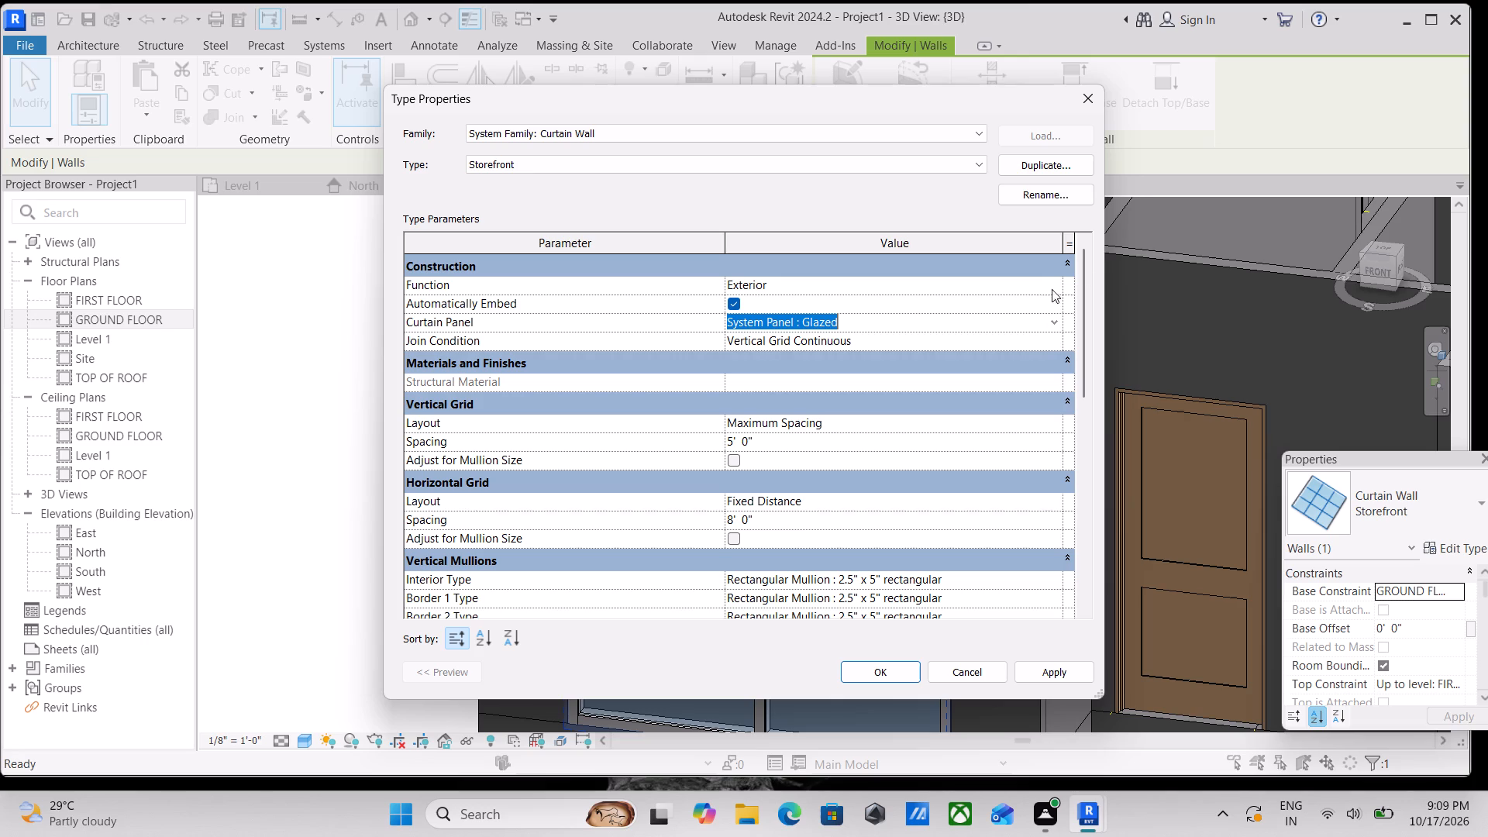
pyautogui.scroll(3, 822, 306)
# Check the Function choices of the Storefront type, keeping Exterior.
pyautogui.click(523, 281)
pyautogui.click(794, 289)
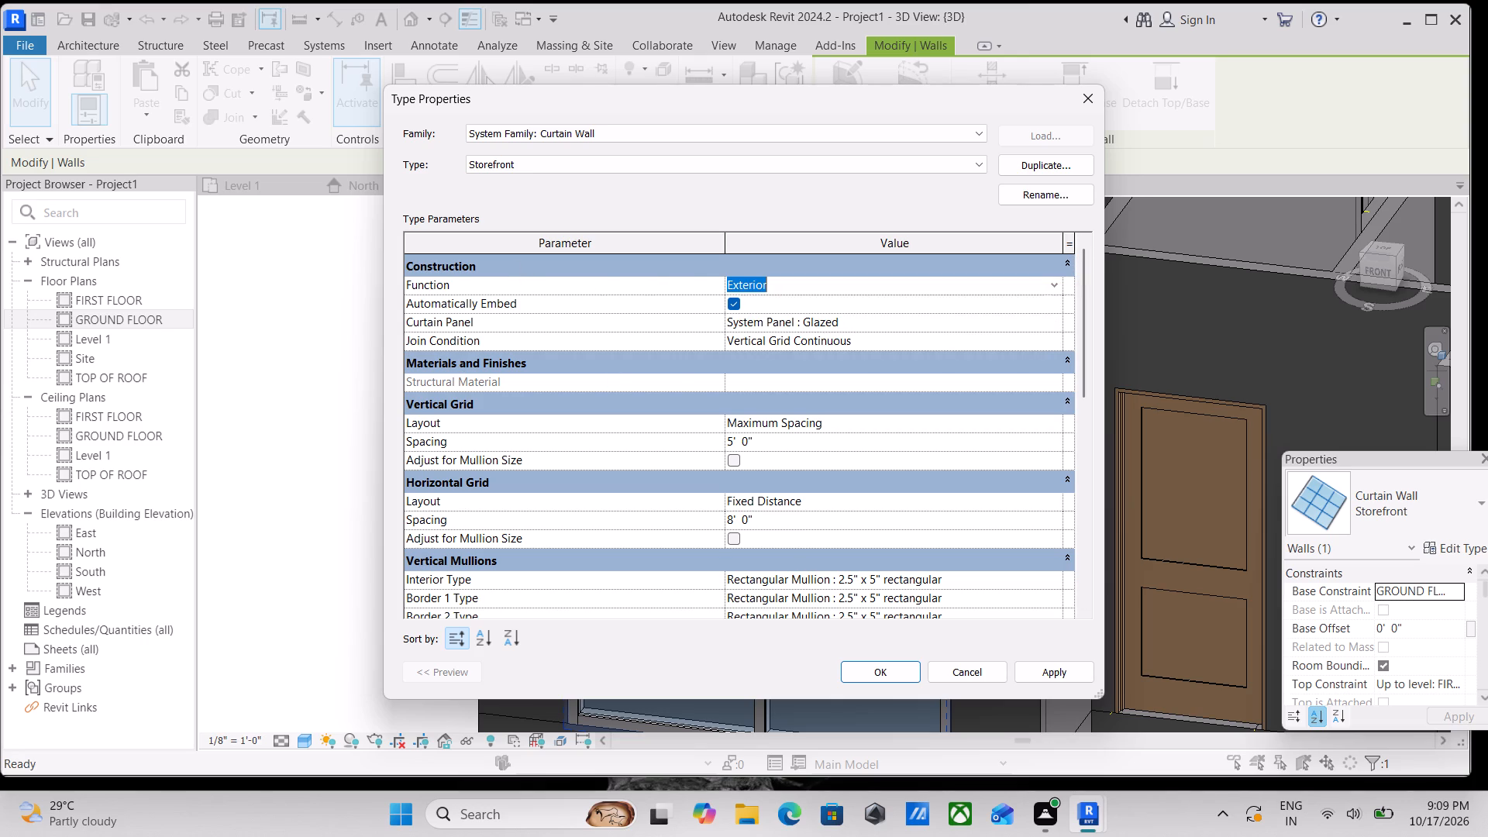
pyautogui.click(1047, 289)
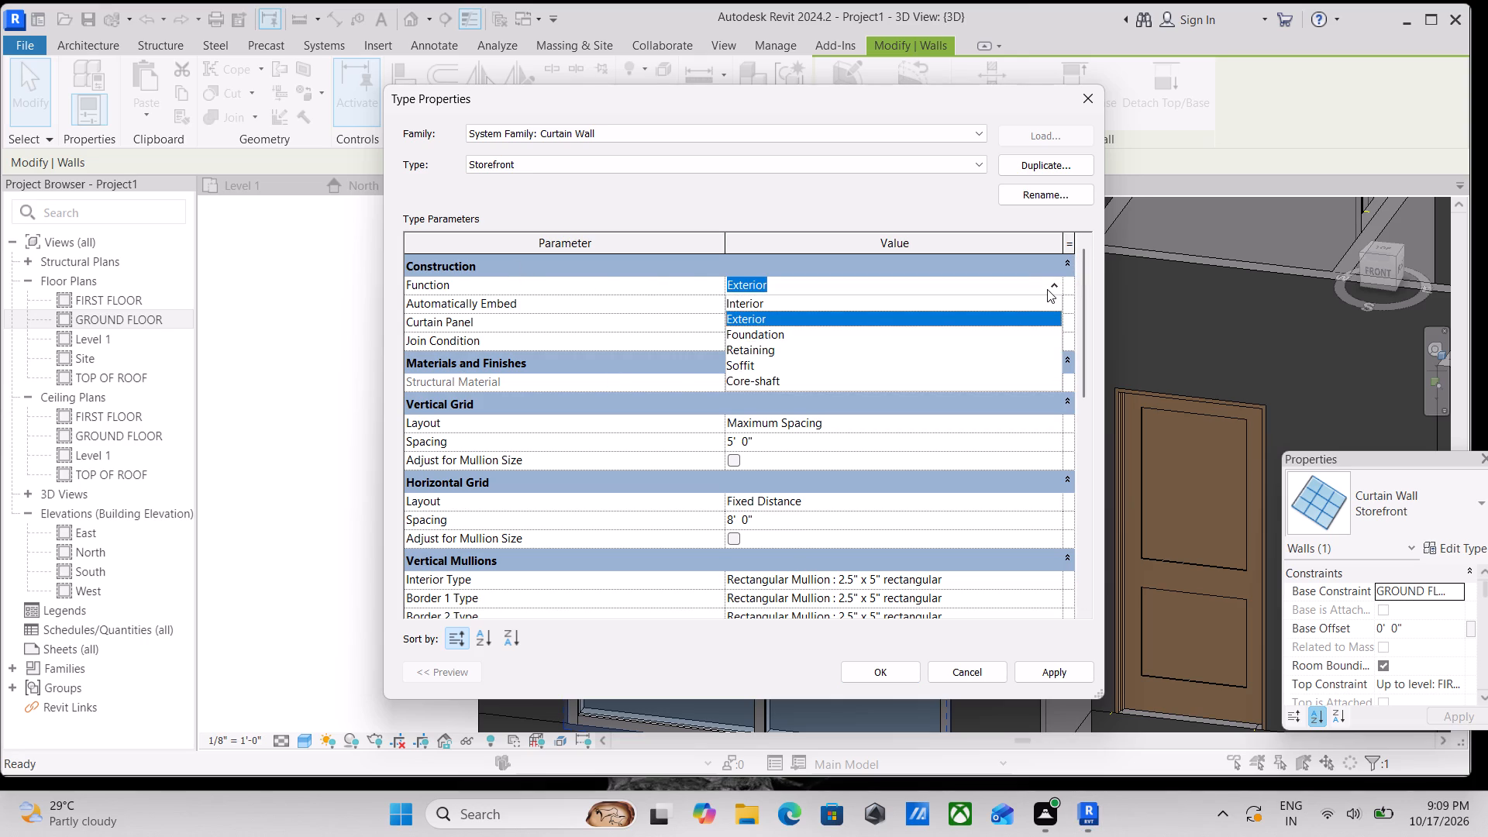
pyautogui.scroll(-3, 849, 377)
pyautogui.click(760, 319)
# Examine the Storefront type's vertical and horizontal mullion settings without changing the horizontal interior type.
pyautogui.scroll(-3, 873, 354)
pyautogui.scroll(-3, 846, 425)
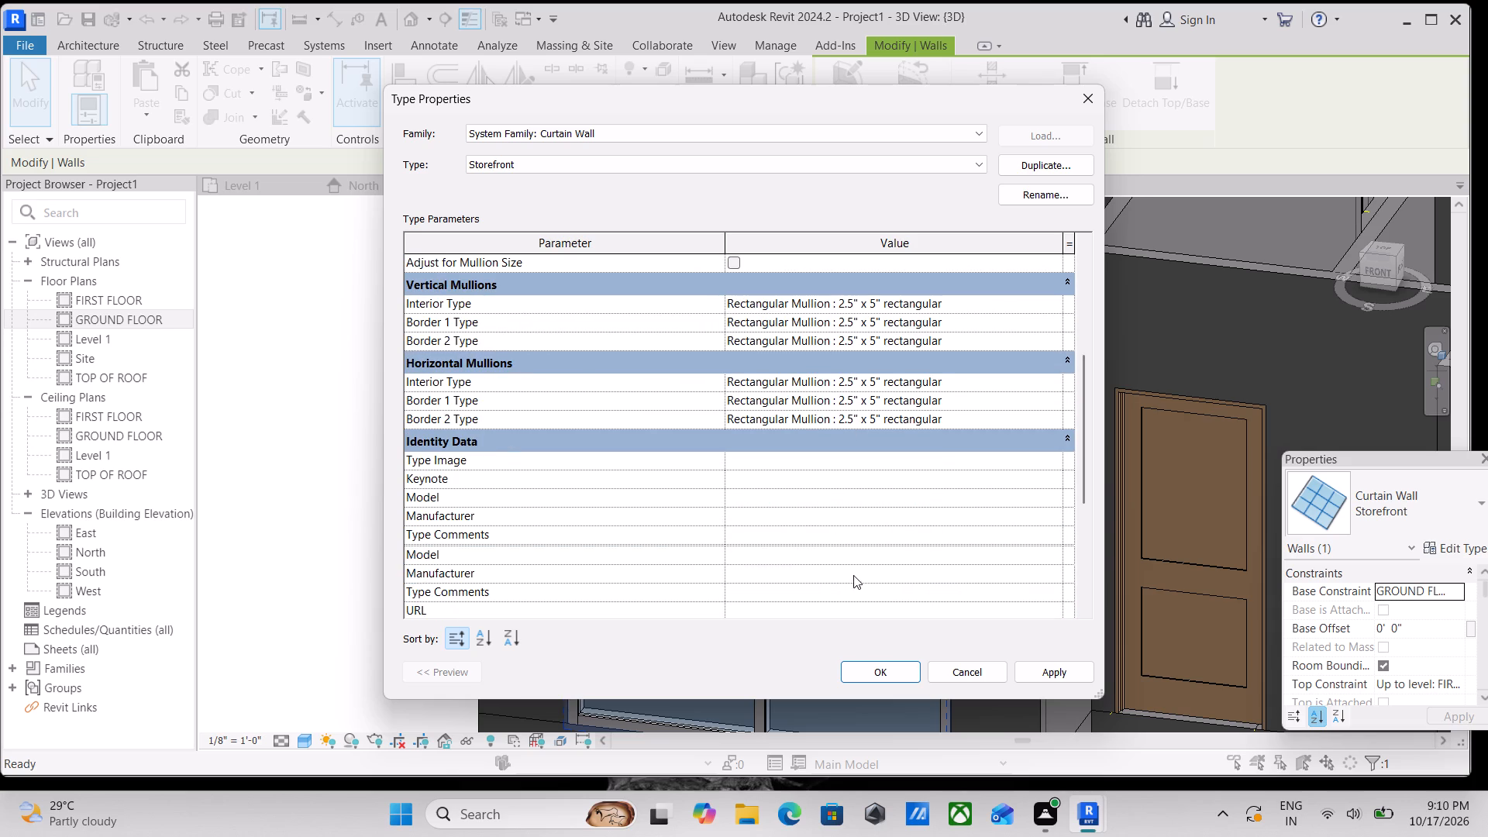
pyautogui.click(832, 381)
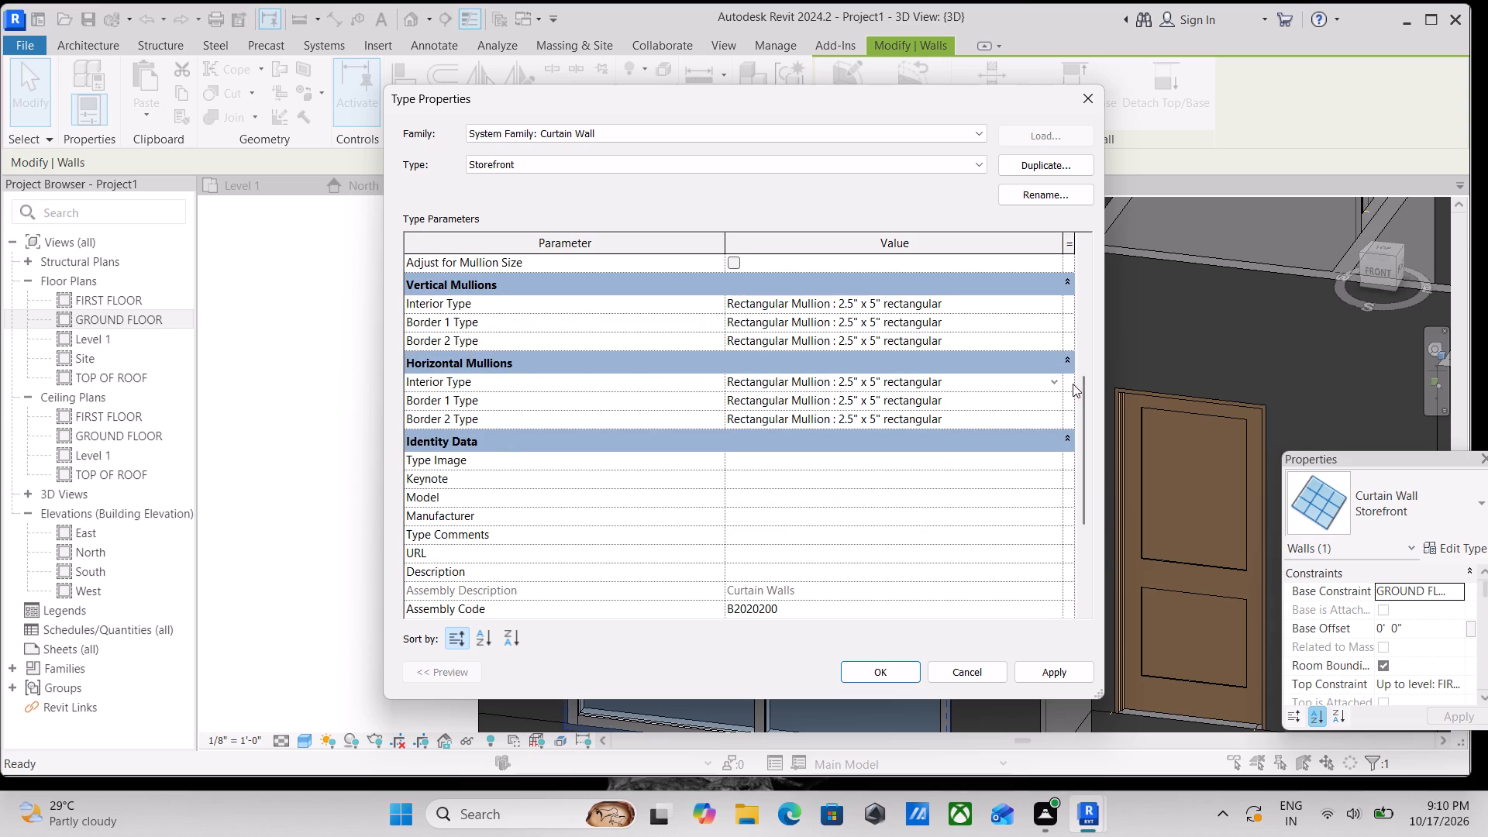
pyautogui.click(1042, 382)
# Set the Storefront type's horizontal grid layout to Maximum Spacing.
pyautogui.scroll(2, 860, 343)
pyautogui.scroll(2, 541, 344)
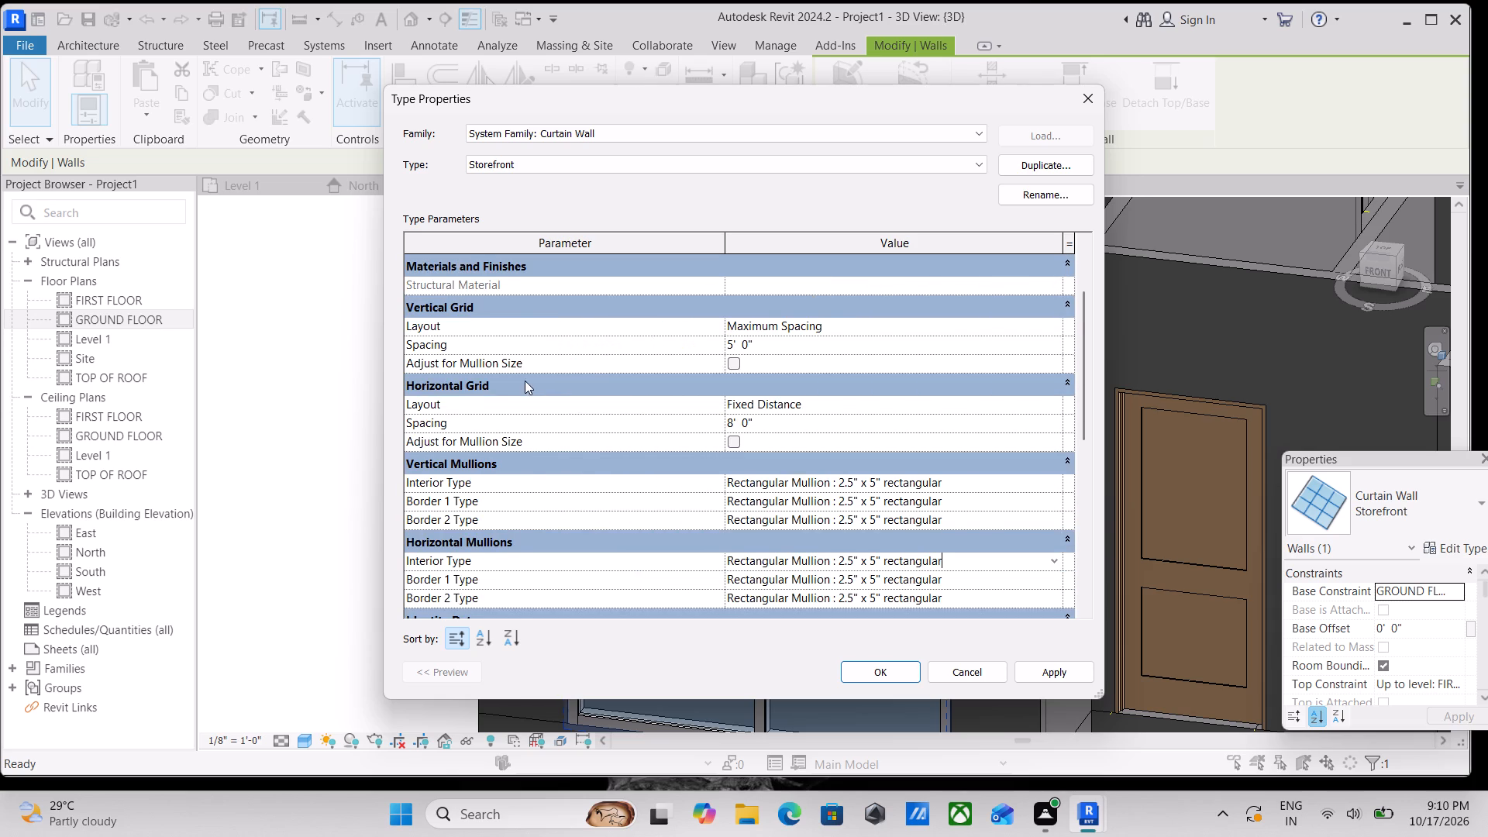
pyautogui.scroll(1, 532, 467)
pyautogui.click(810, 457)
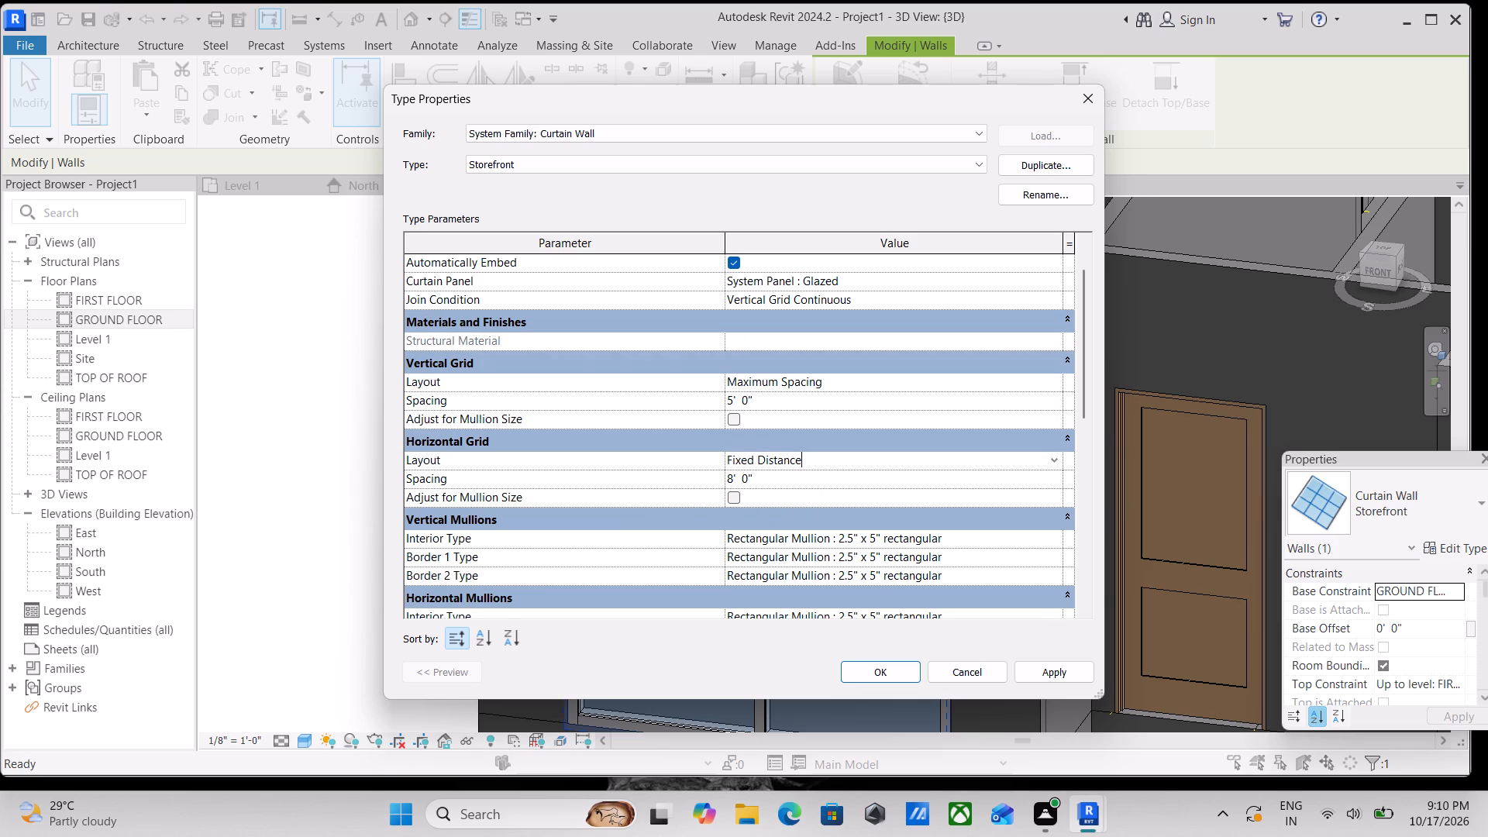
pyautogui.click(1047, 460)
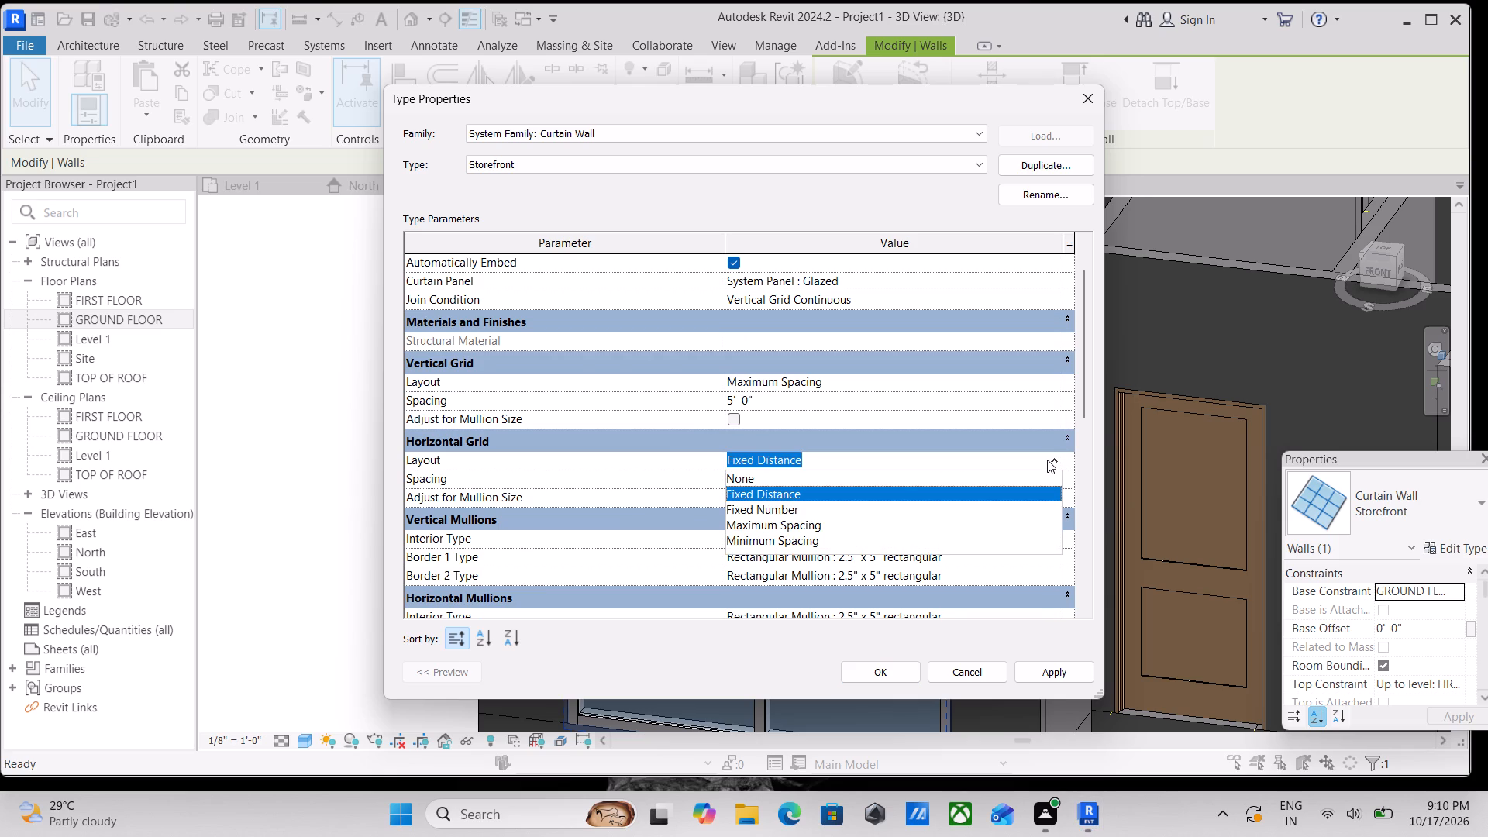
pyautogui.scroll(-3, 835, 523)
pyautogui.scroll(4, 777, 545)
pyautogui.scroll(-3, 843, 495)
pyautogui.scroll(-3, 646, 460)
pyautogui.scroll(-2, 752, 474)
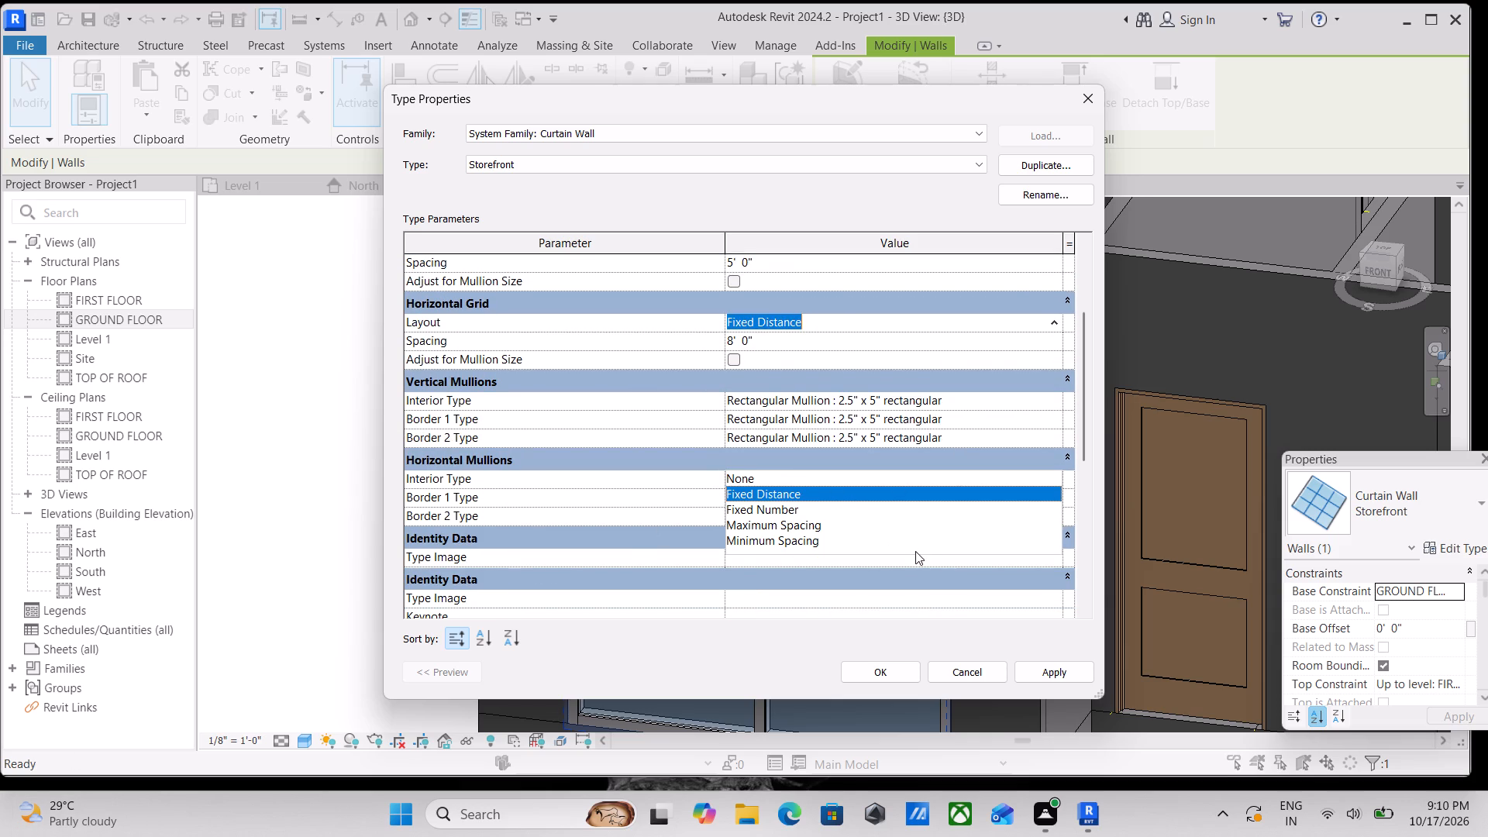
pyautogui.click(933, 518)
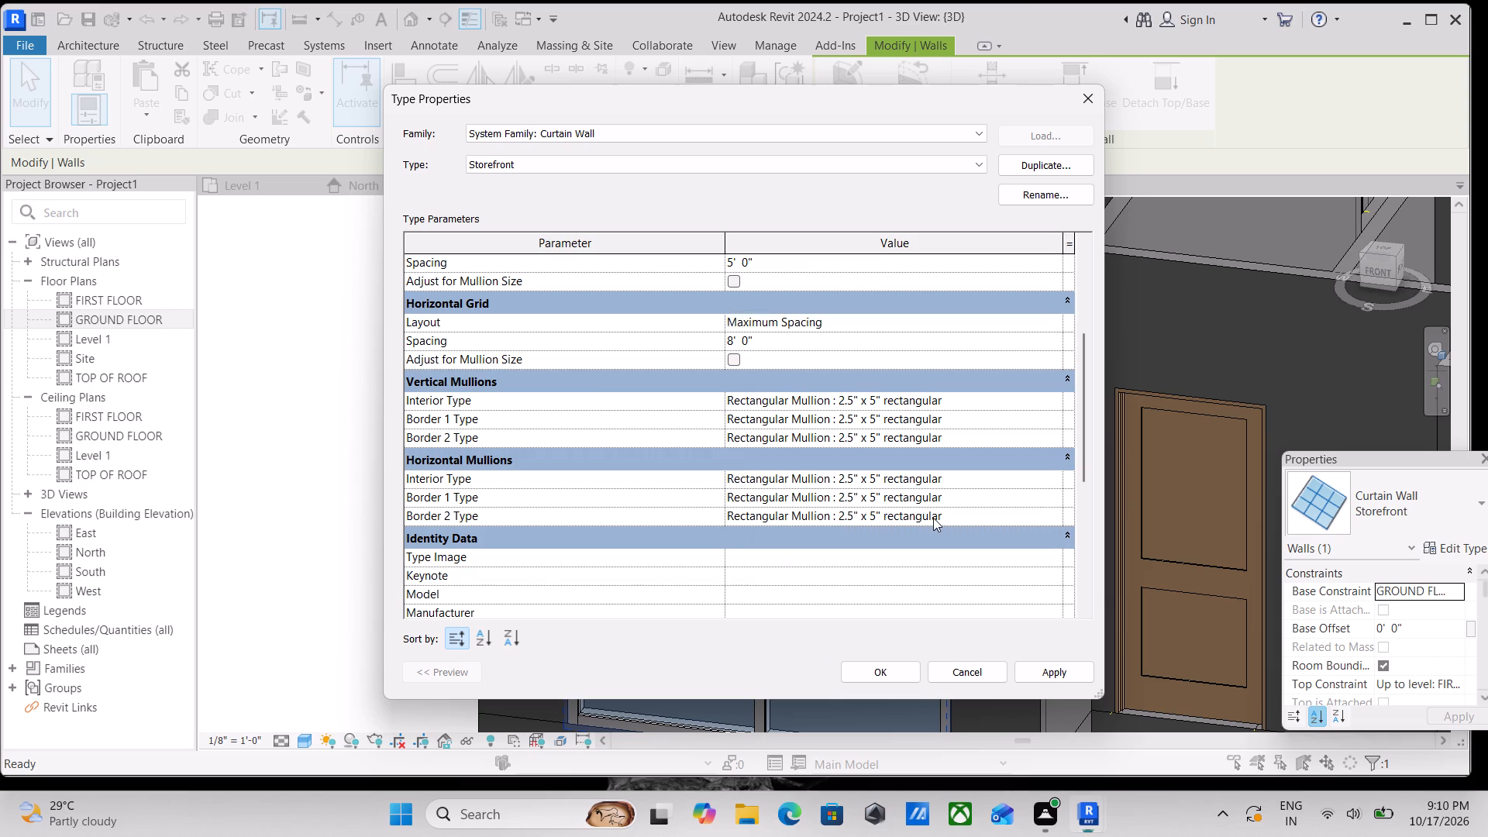
# Review the Storefront type's Construction and Materials and Finishes parameters, and close its type properties without applying changes.
pyautogui.scroll(5, 879, 469)
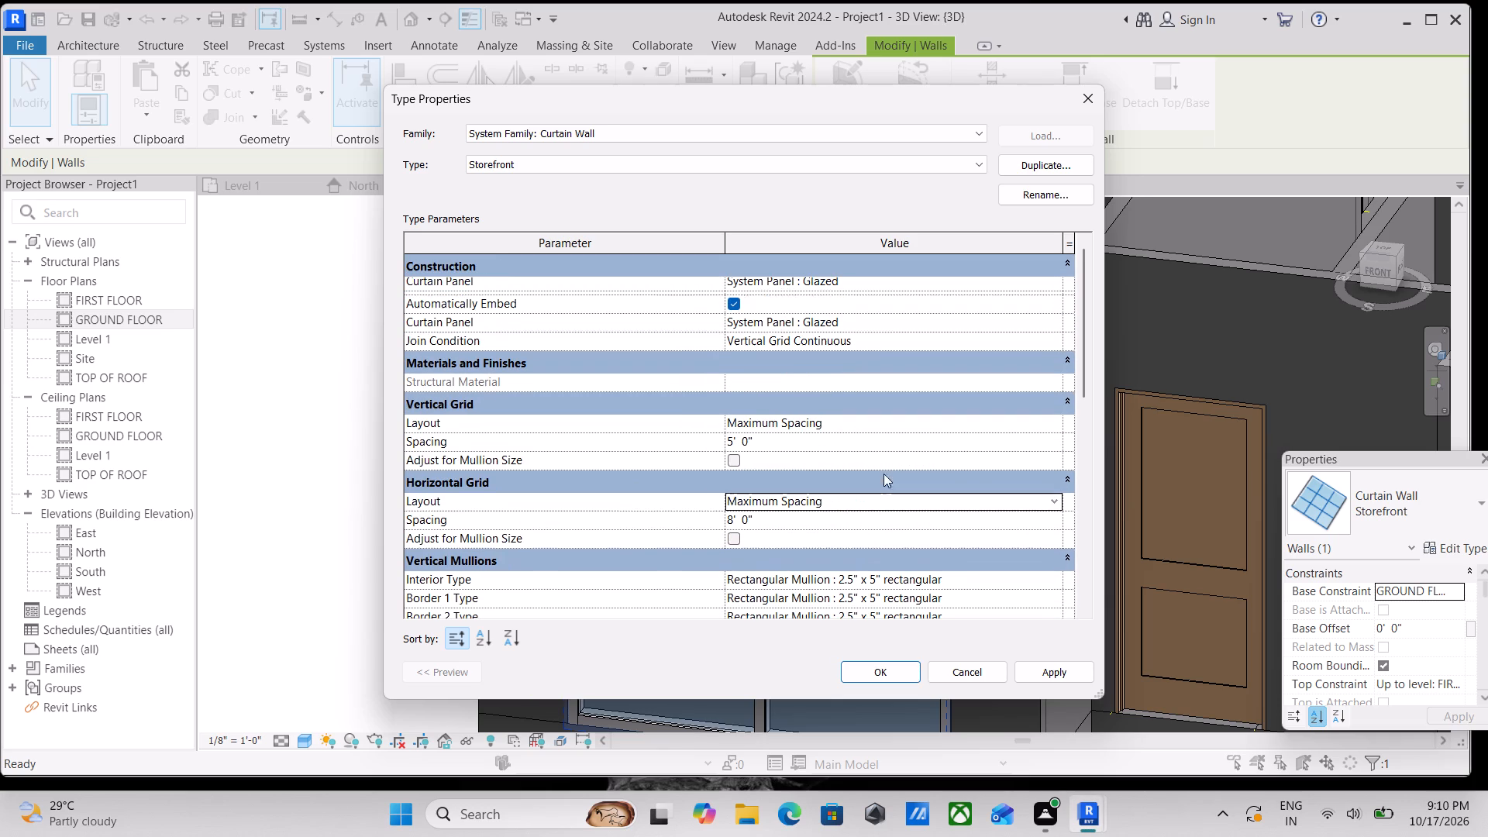
pyautogui.scroll(3, 704, 444)
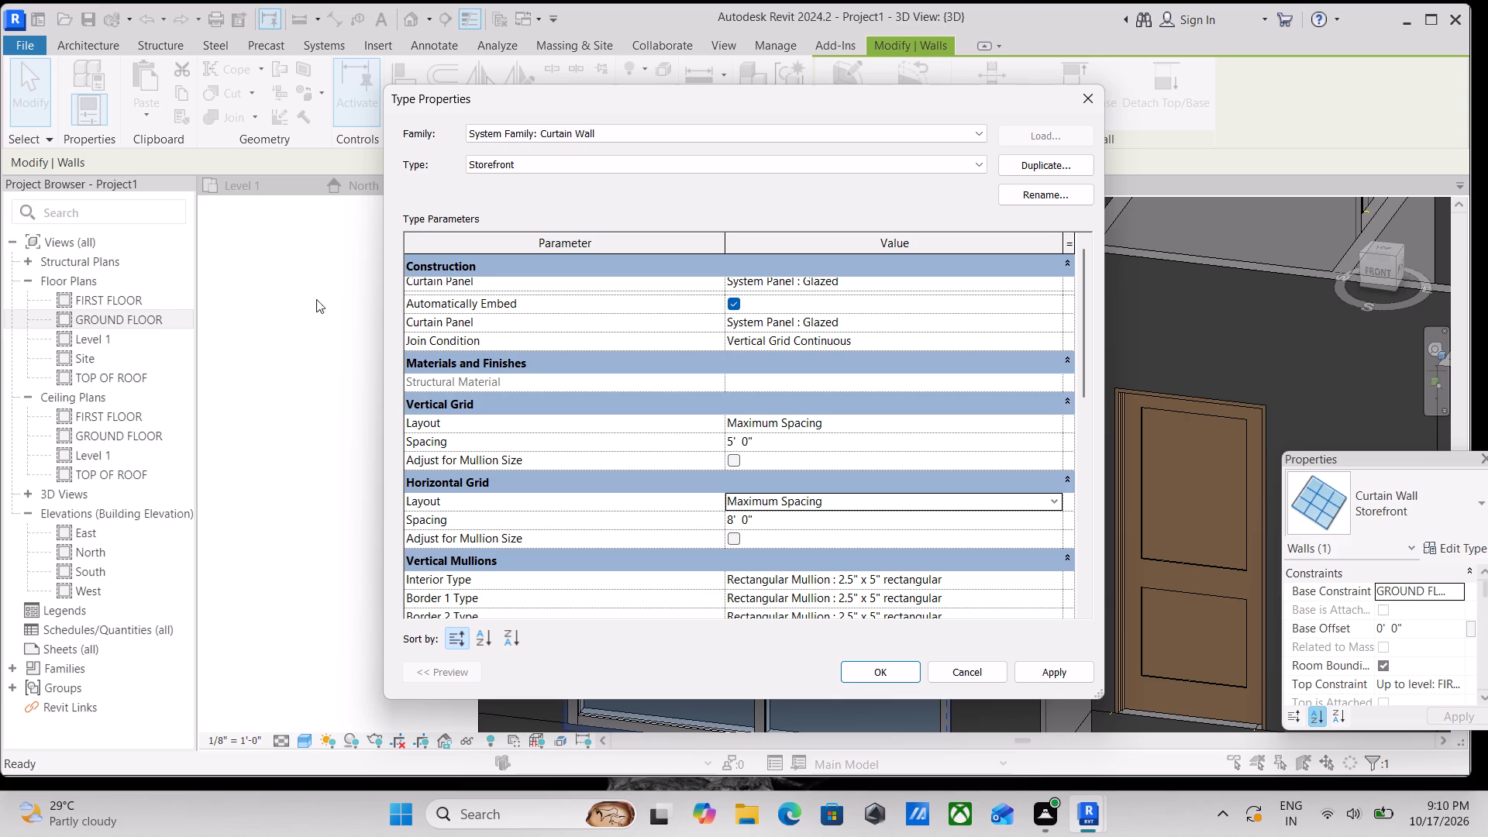
pyautogui.scroll(2, 1157, 232)
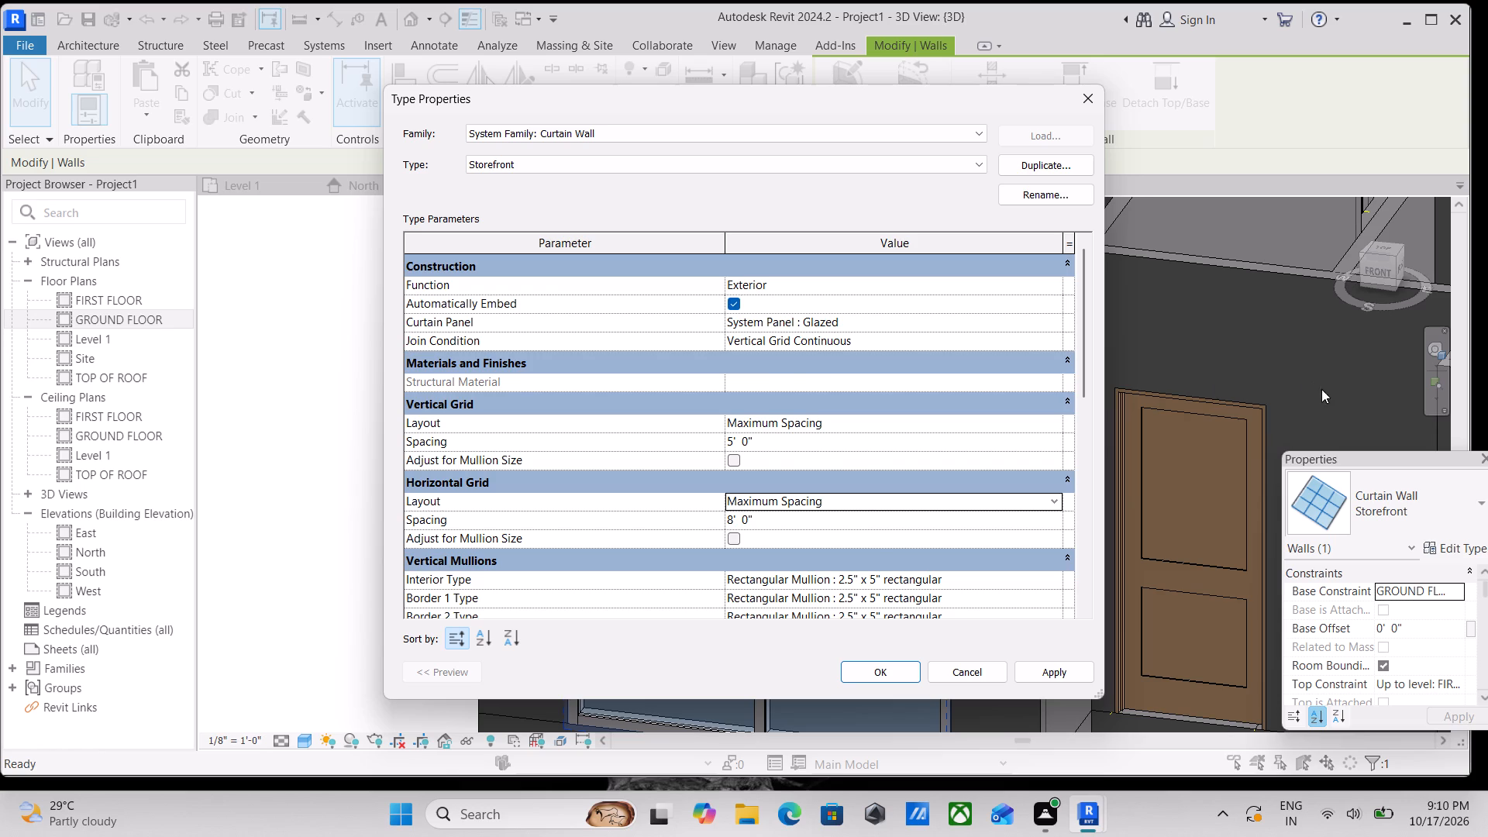
pyautogui.scroll(-3, 1024, 301)
pyautogui.scroll(3, 1048, 363)
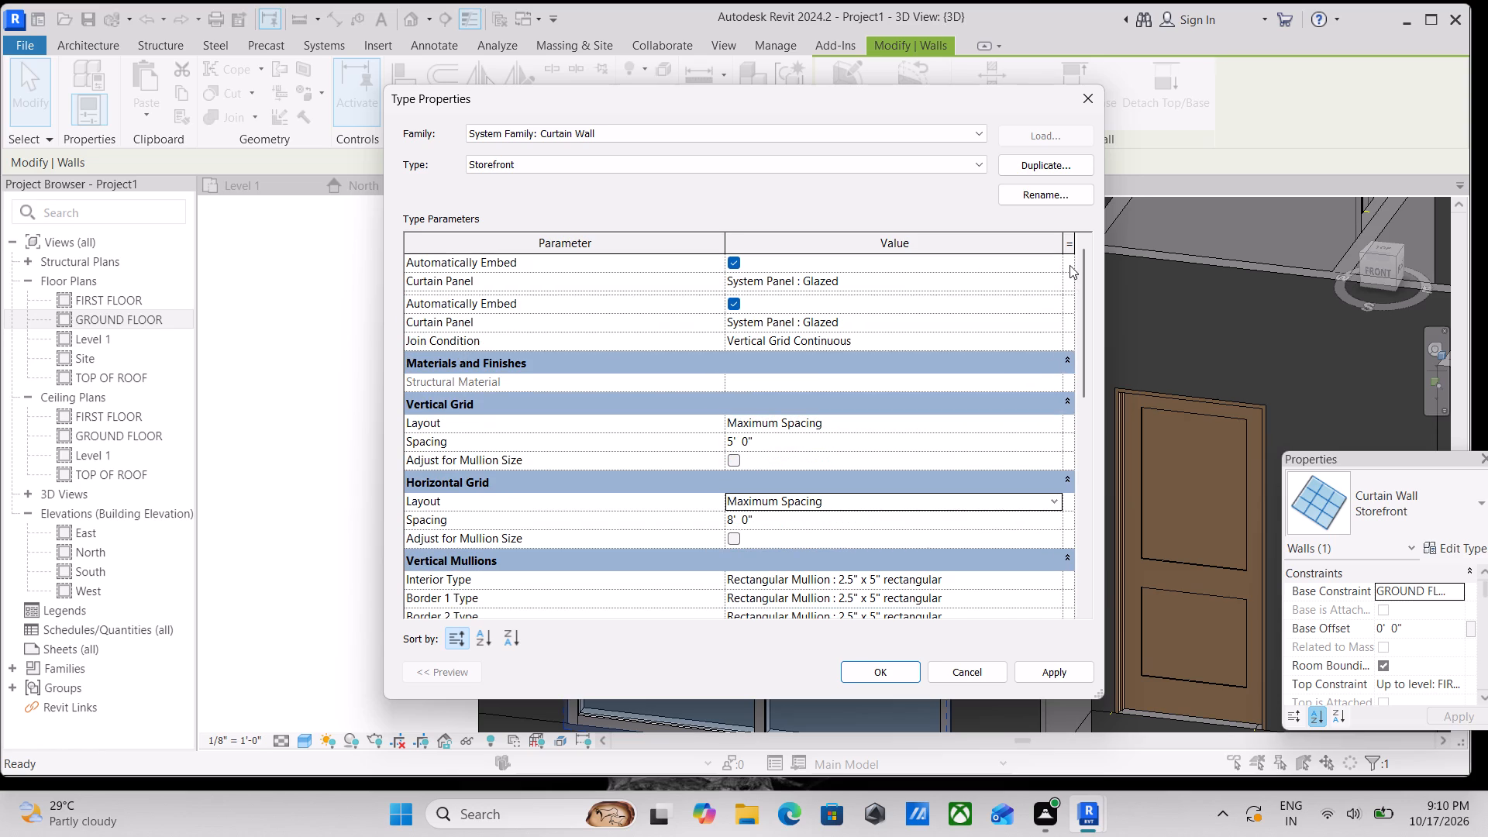
pyautogui.click(1069, 265)
pyautogui.click(1069, 265)
pyautogui.click(1069, 265)
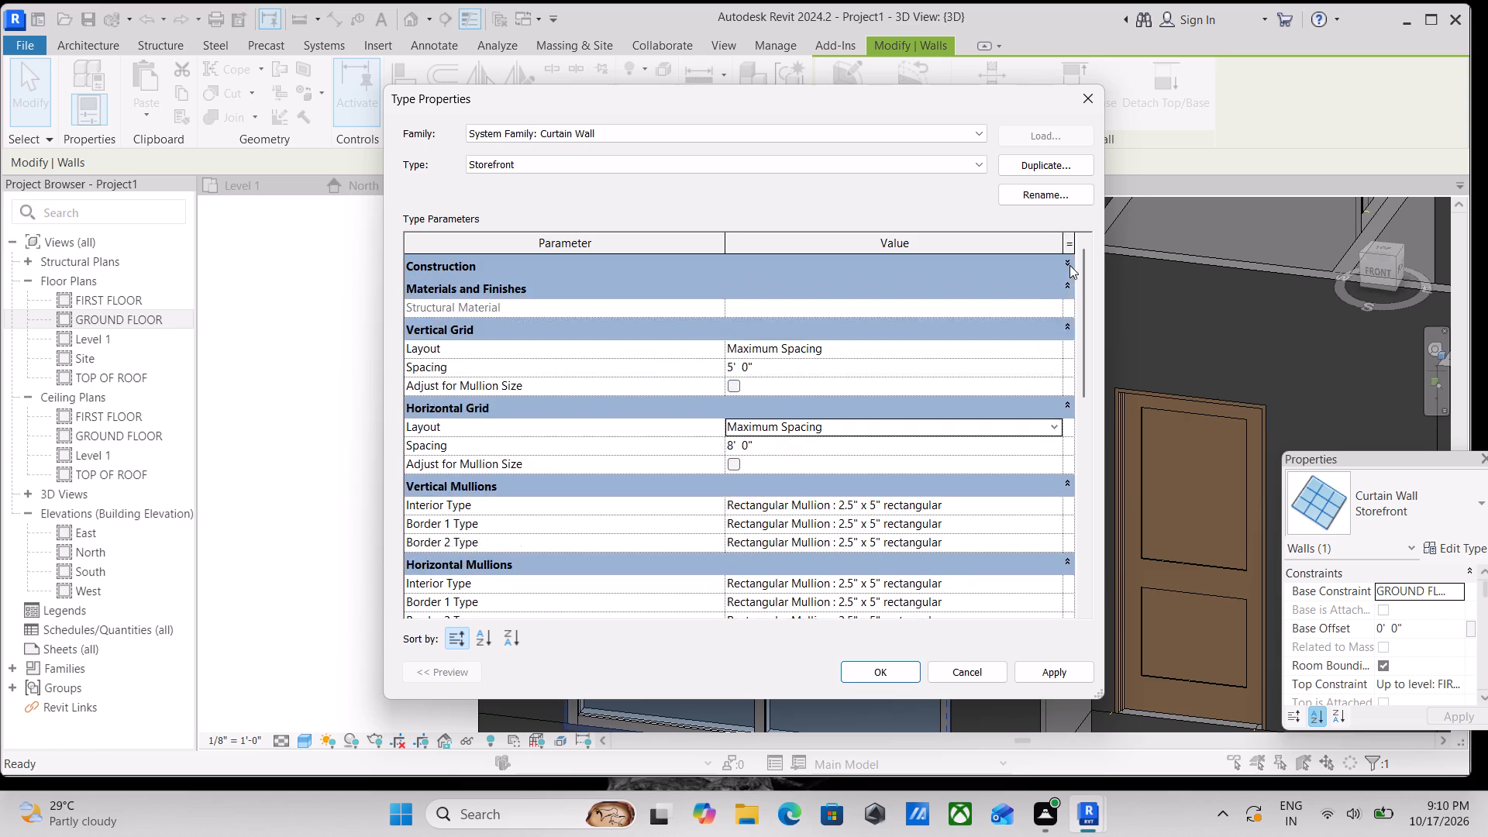
pyautogui.click(1069, 265)
pyautogui.click(1069, 265)
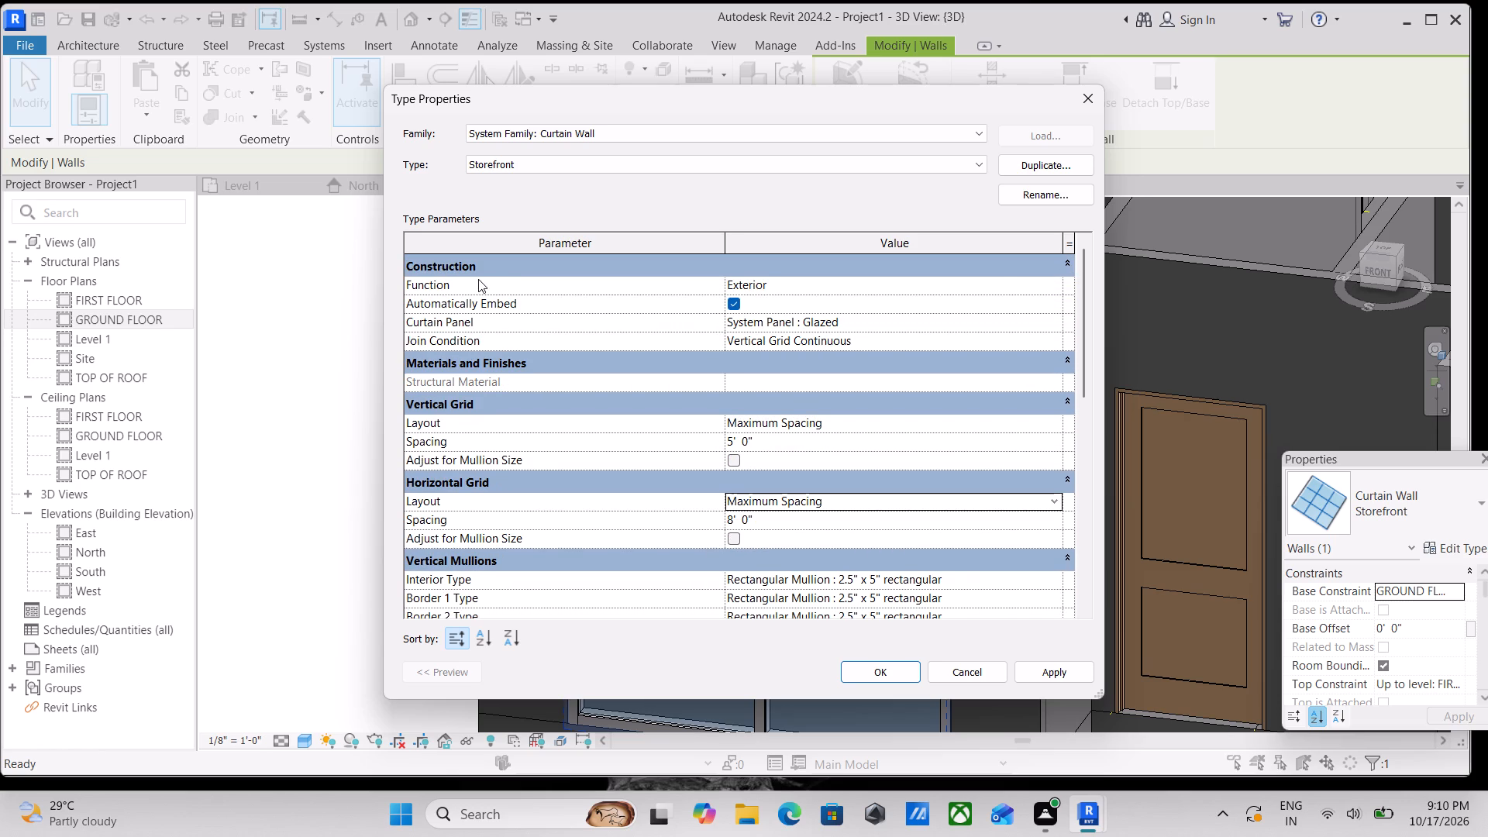
pyautogui.click(1050, 306)
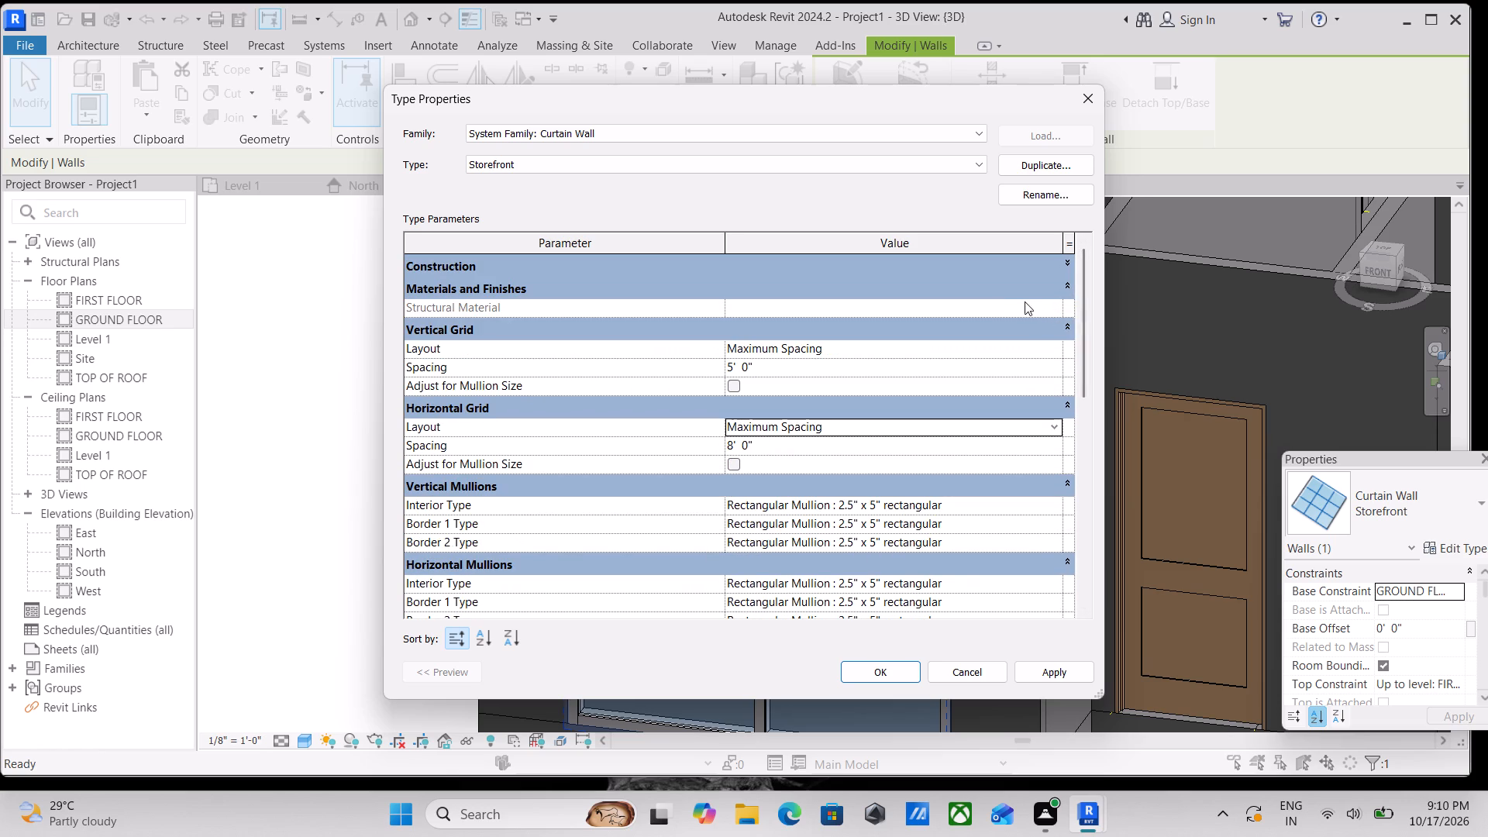
pyautogui.click(563, 307)
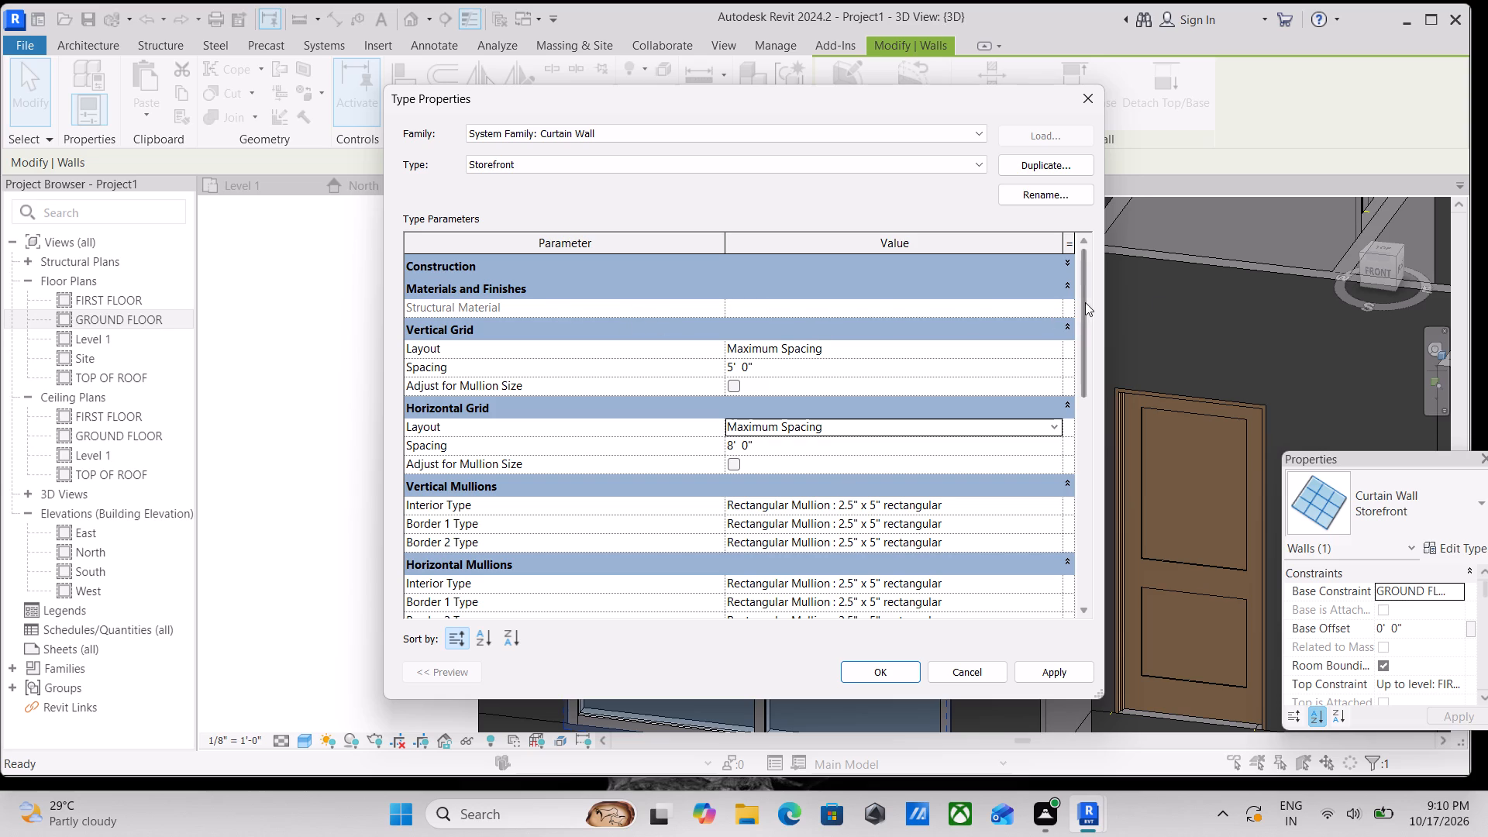
pyautogui.doubleClick(1065, 308)
pyautogui.scroll(3, 1052, 258)
pyautogui.click(820, 271)
pyautogui.scroll(-2, 927, 270)
pyautogui.scroll(3, 874, 309)
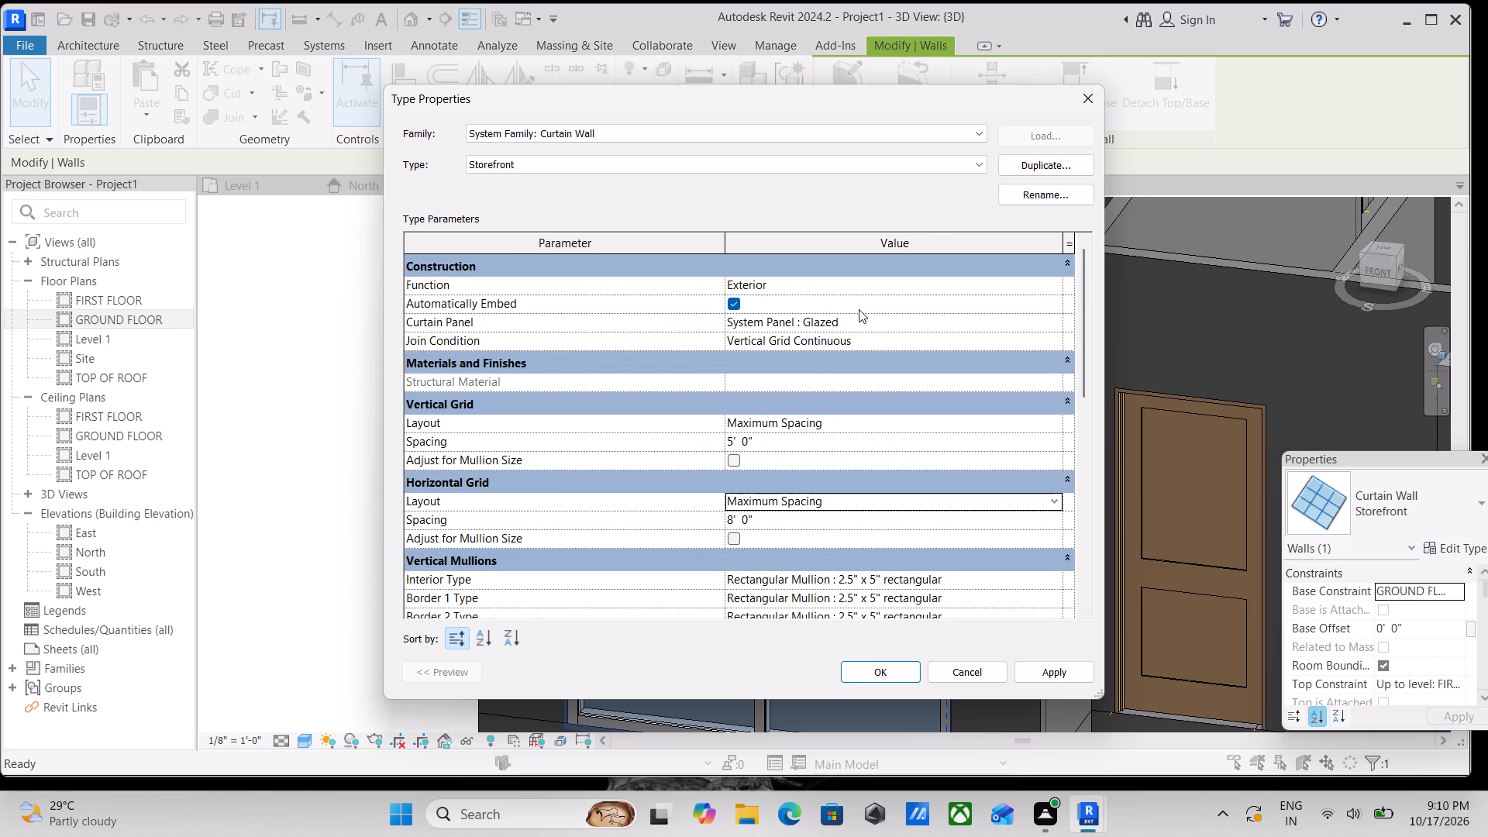
pyautogui.scroll(3, 859, 309)
pyautogui.click(1051, 265)
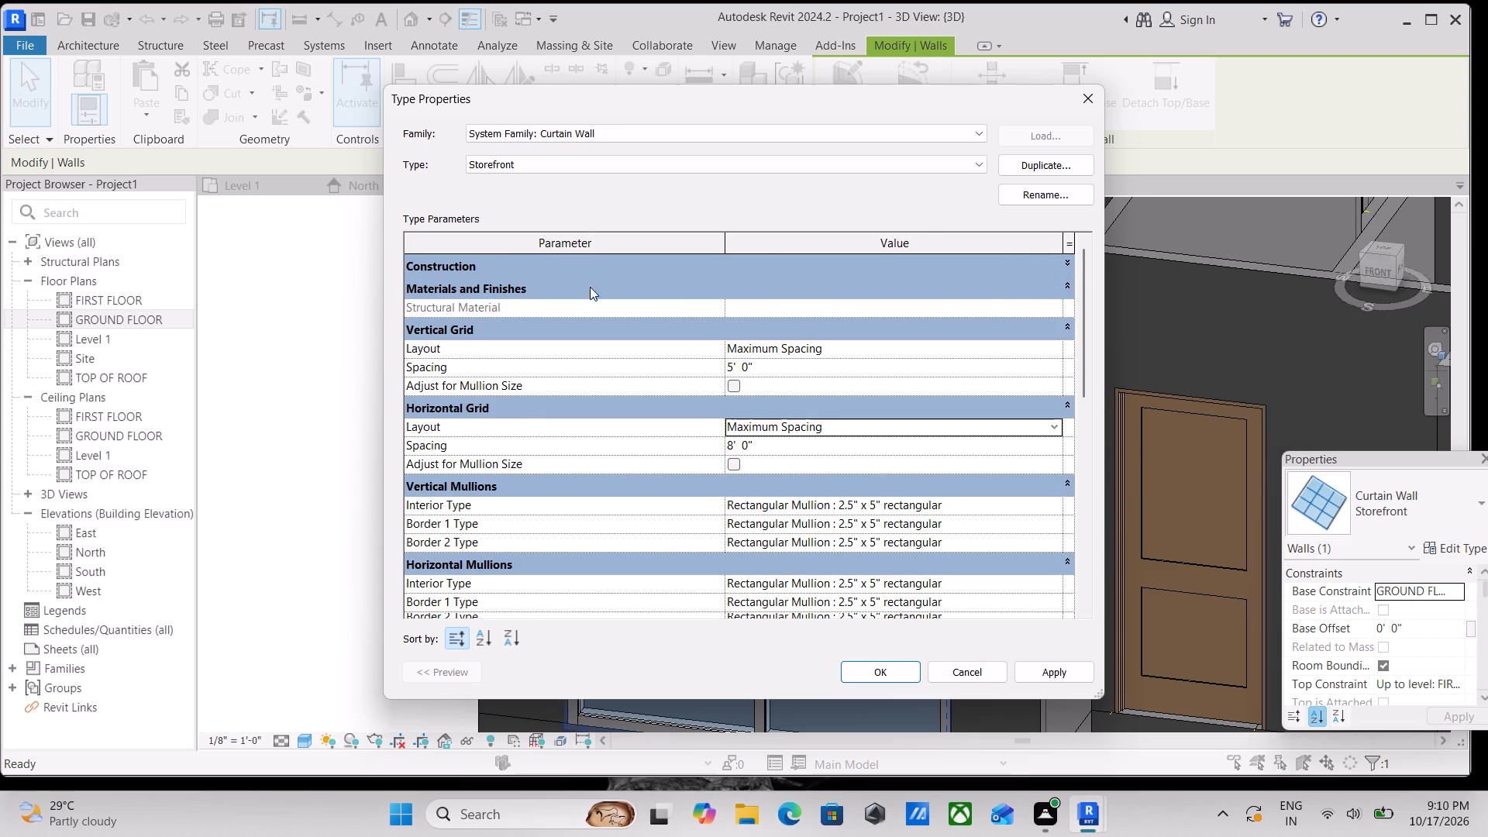
pyautogui.doubleClick(515, 308)
pyautogui.click(725, 308)
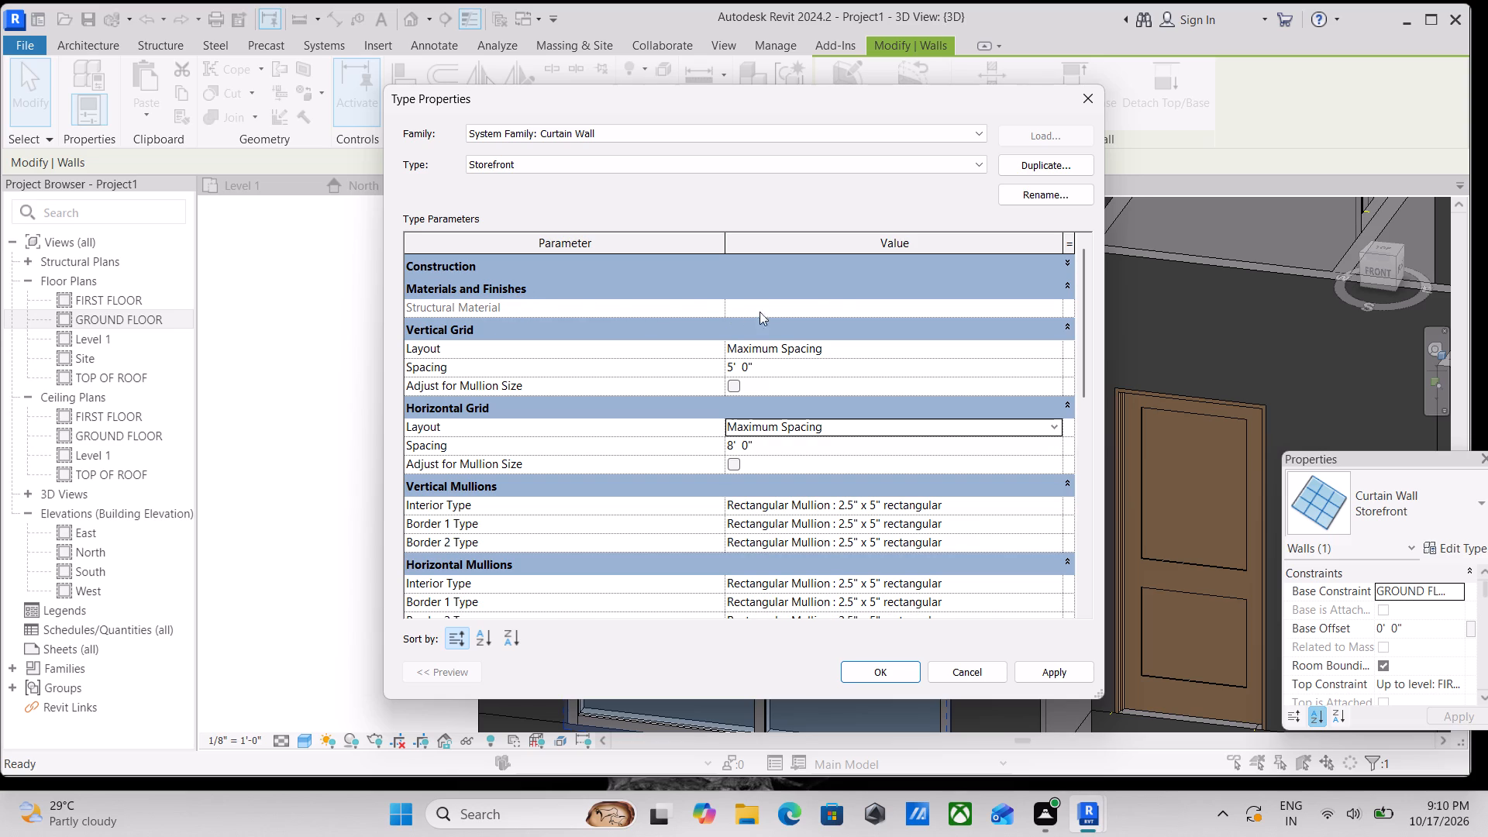
pyautogui.click(1074, 306)
pyautogui.click(1063, 305)
pyautogui.scroll(2, 543, 268)
pyautogui.click(543, 268)
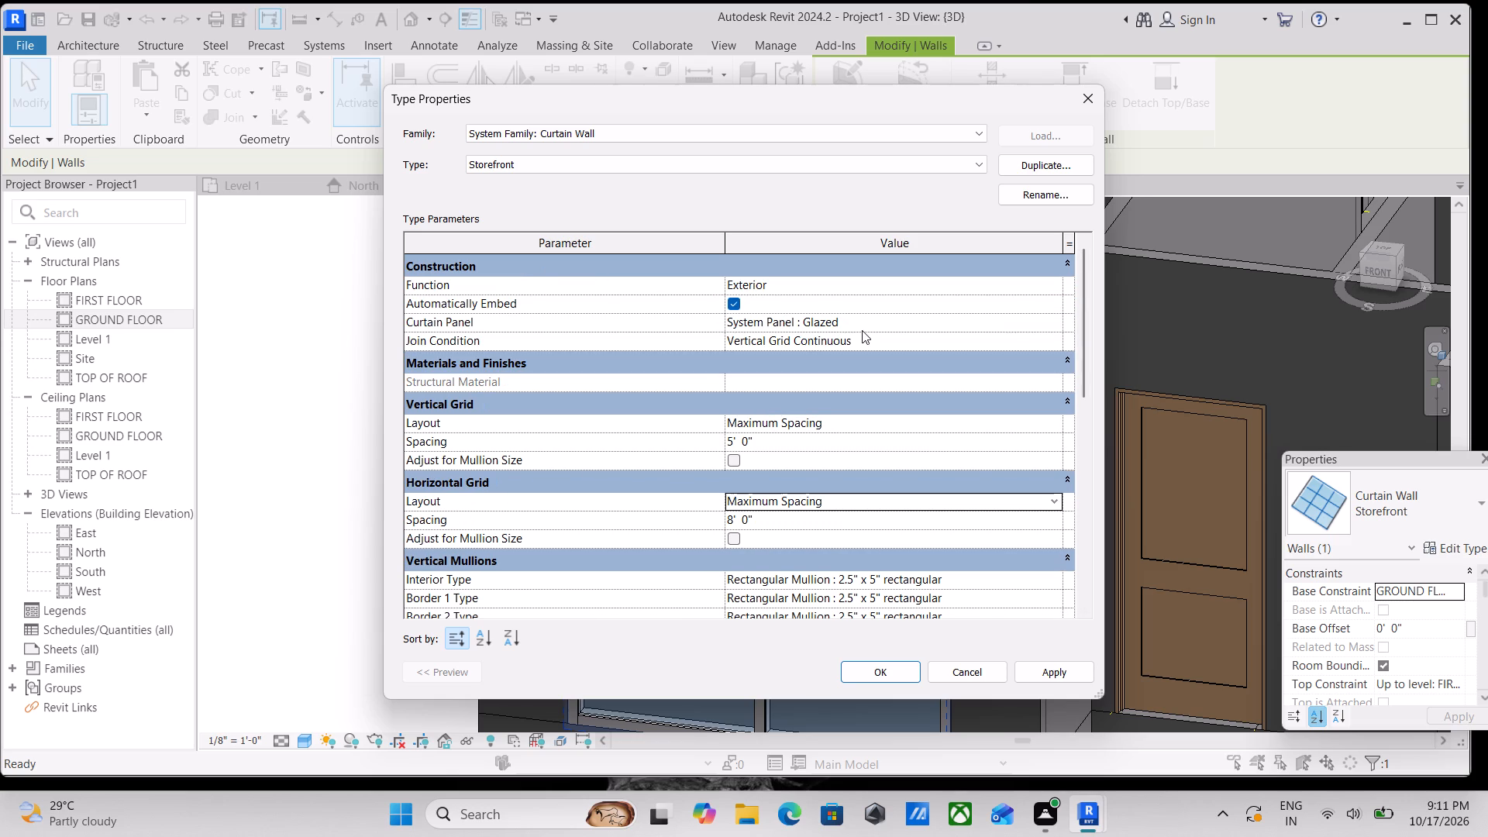
pyautogui.click(862, 330)
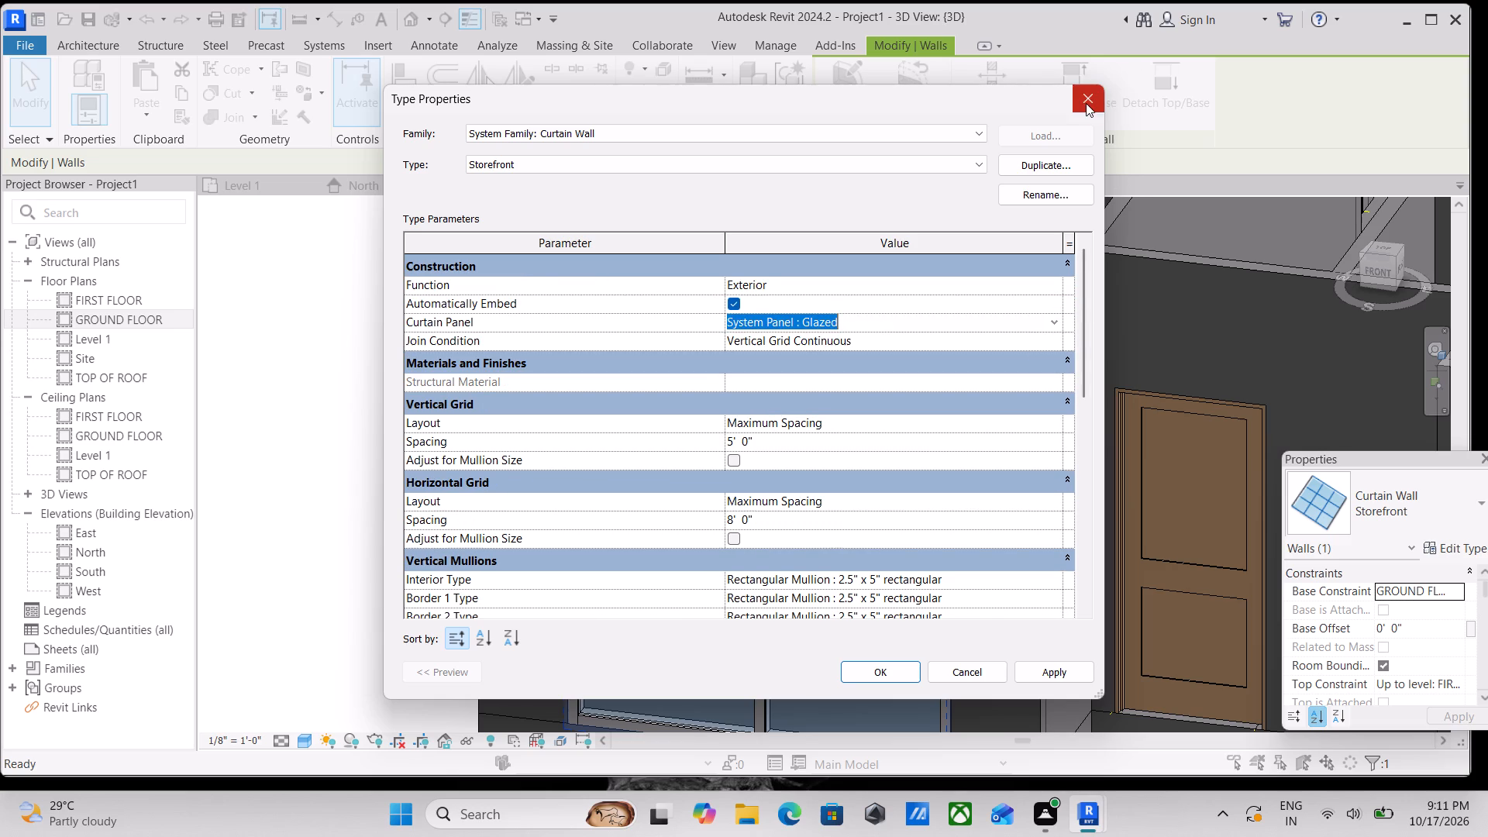
pyautogui.click(1087, 105)
# Inspect the horizontal mullion below the upper glazed panel of the Storefront wall, and clear the selection.
pyautogui.scroll(-4, 1018, 322)
pyautogui.scroll(1, 920, 378)
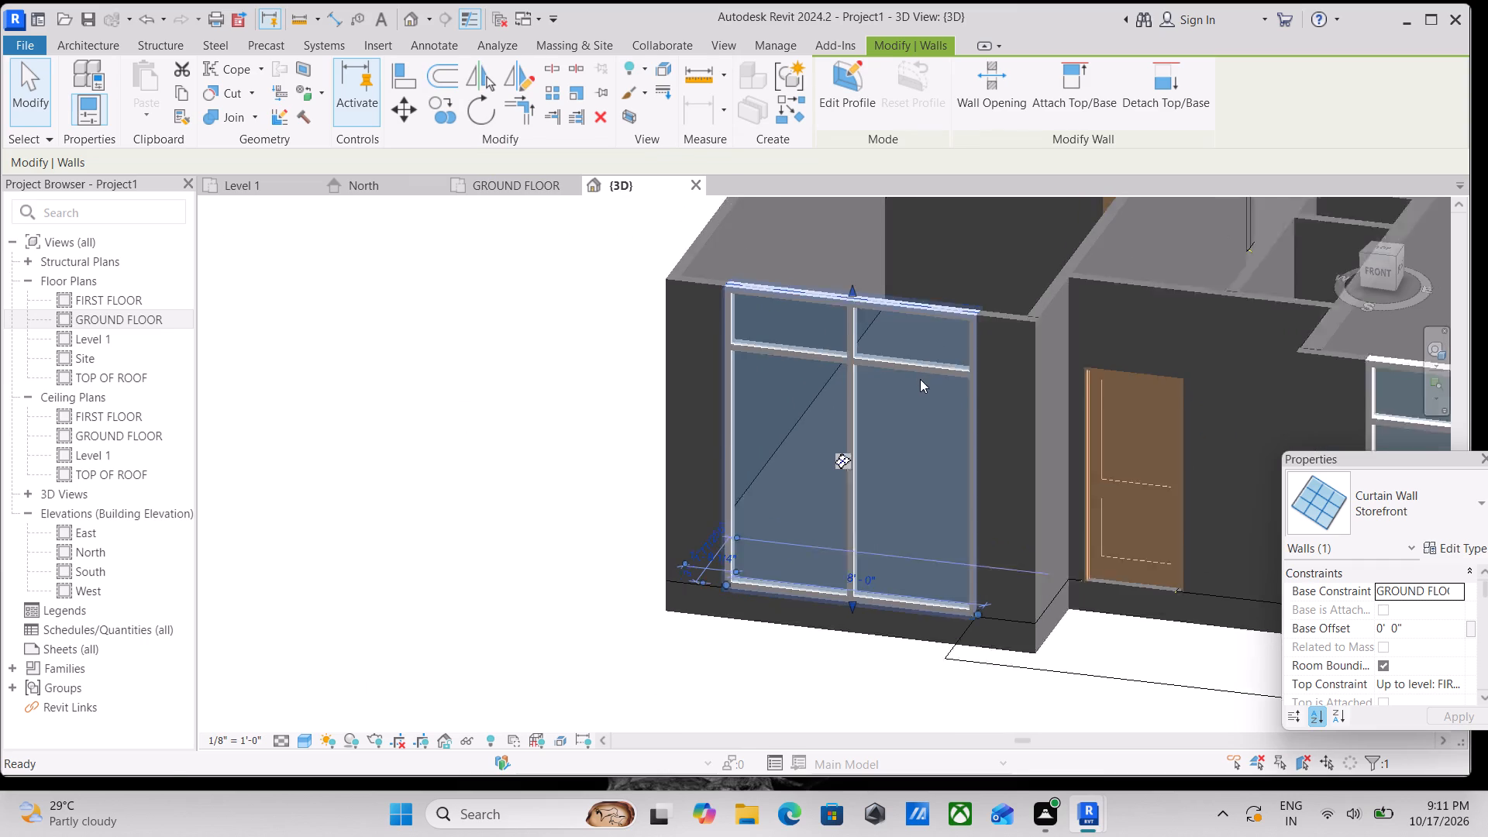
pyautogui.scroll(1, 920, 379)
pyautogui.press('Escape')
pyautogui.click(908, 364)
pyautogui.scroll(3, 908, 364)
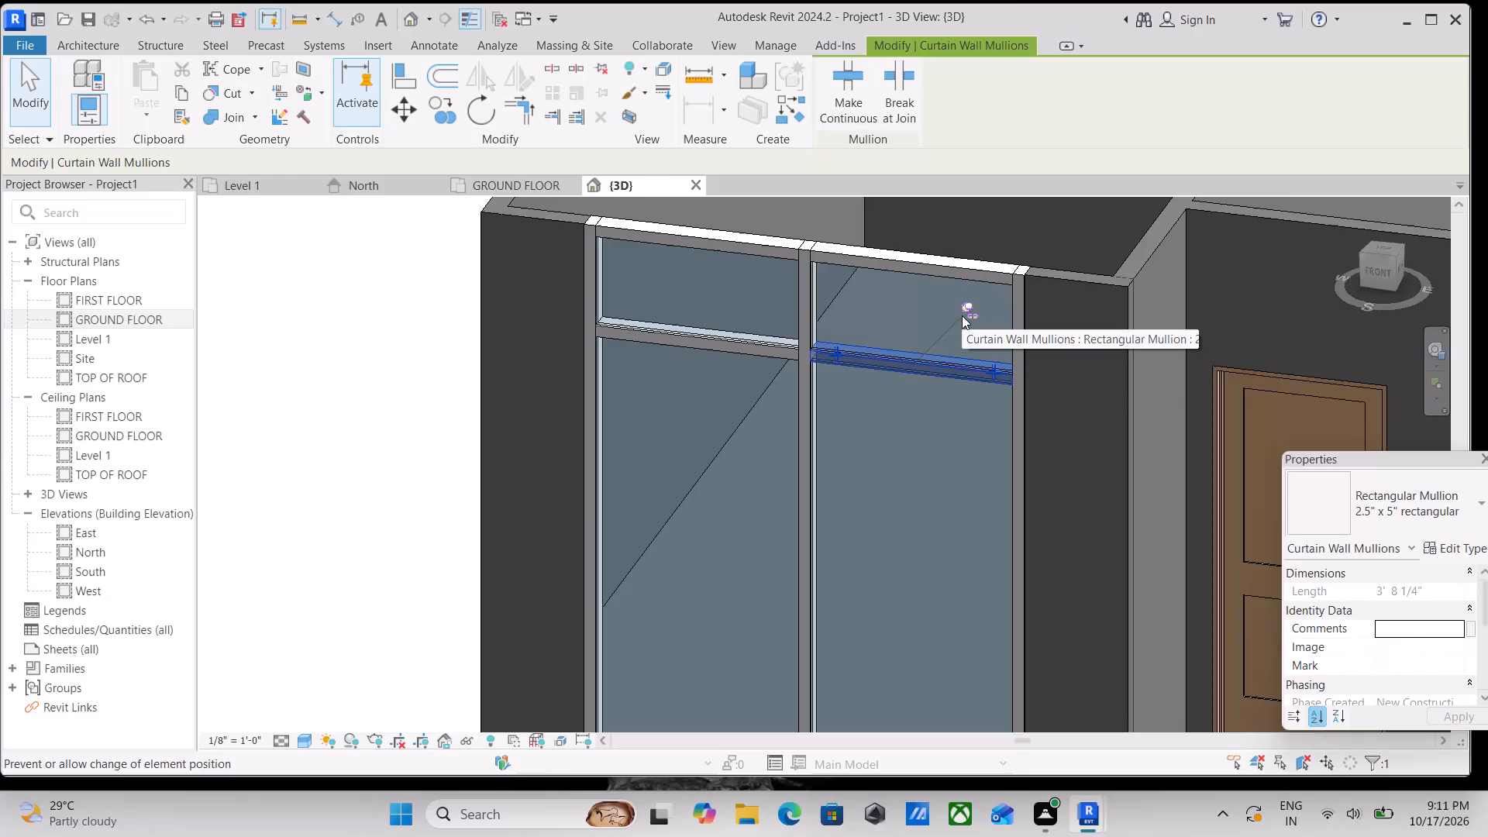
pyautogui.scroll(2, 954, 341)
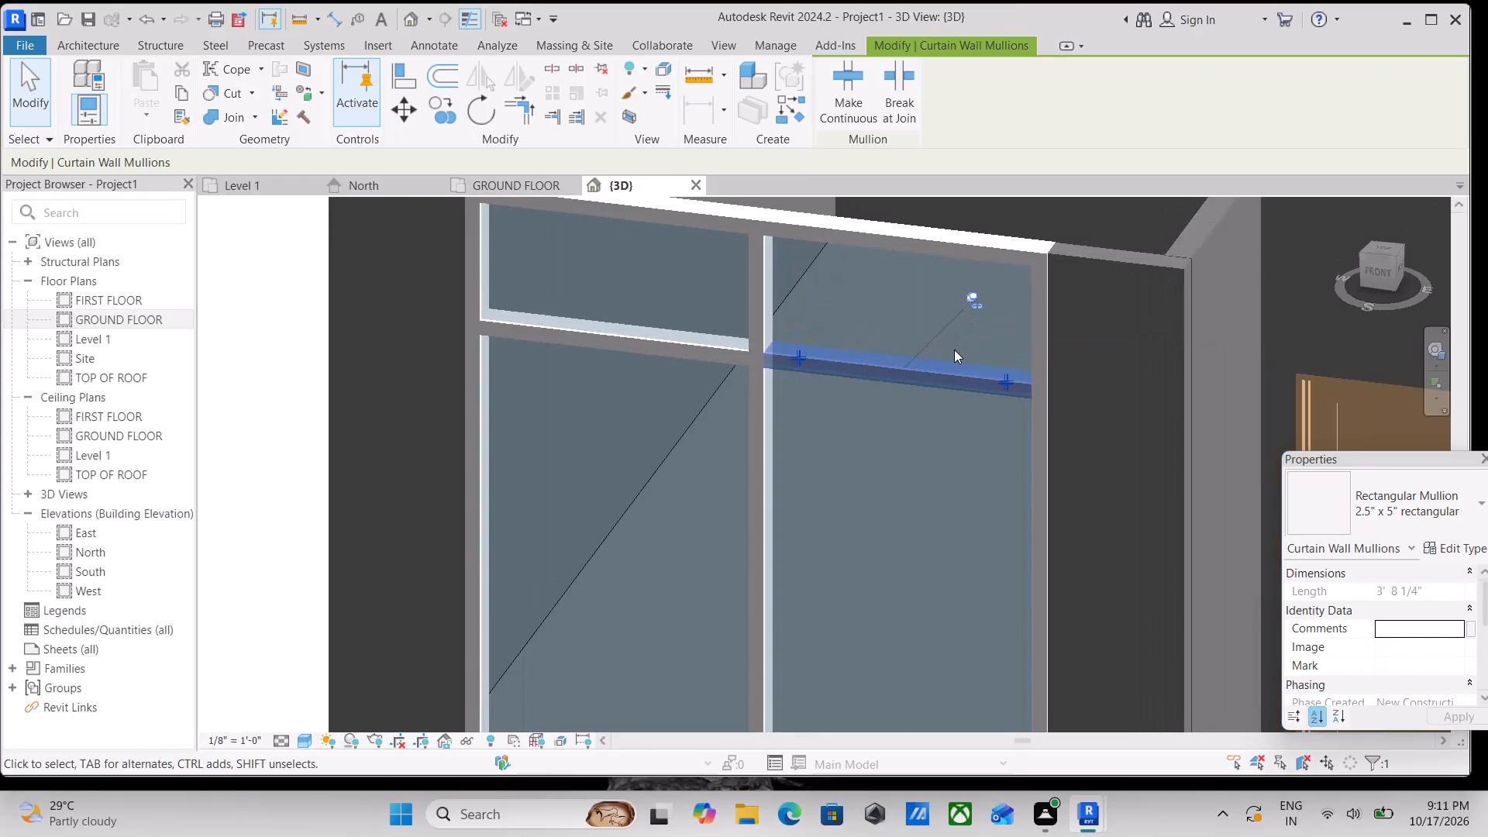
pyautogui.scroll(-3, 1045, 375)
pyautogui.press('Escape')
pyautogui.scroll(-1, 956, 369)
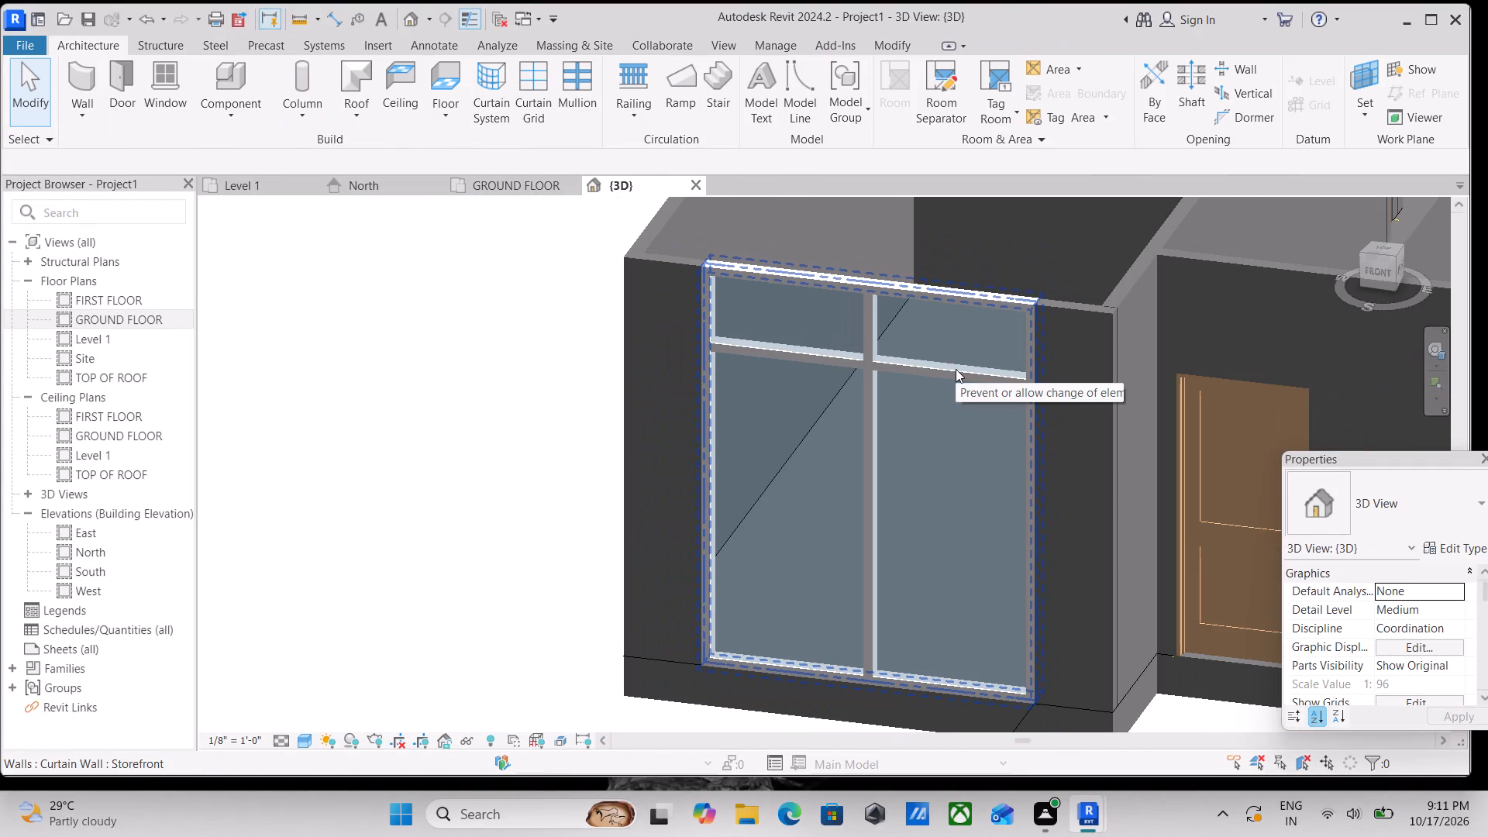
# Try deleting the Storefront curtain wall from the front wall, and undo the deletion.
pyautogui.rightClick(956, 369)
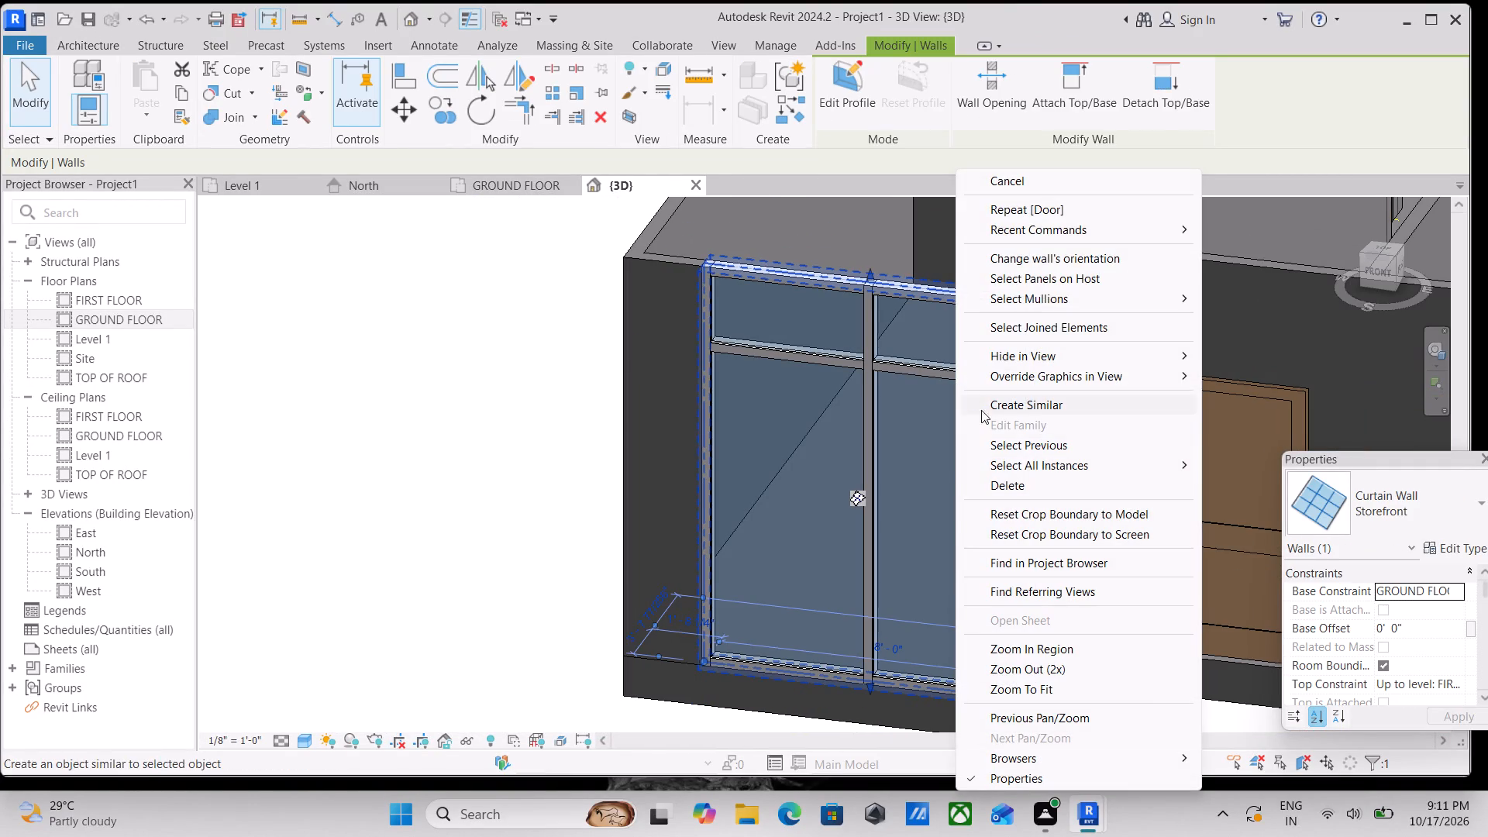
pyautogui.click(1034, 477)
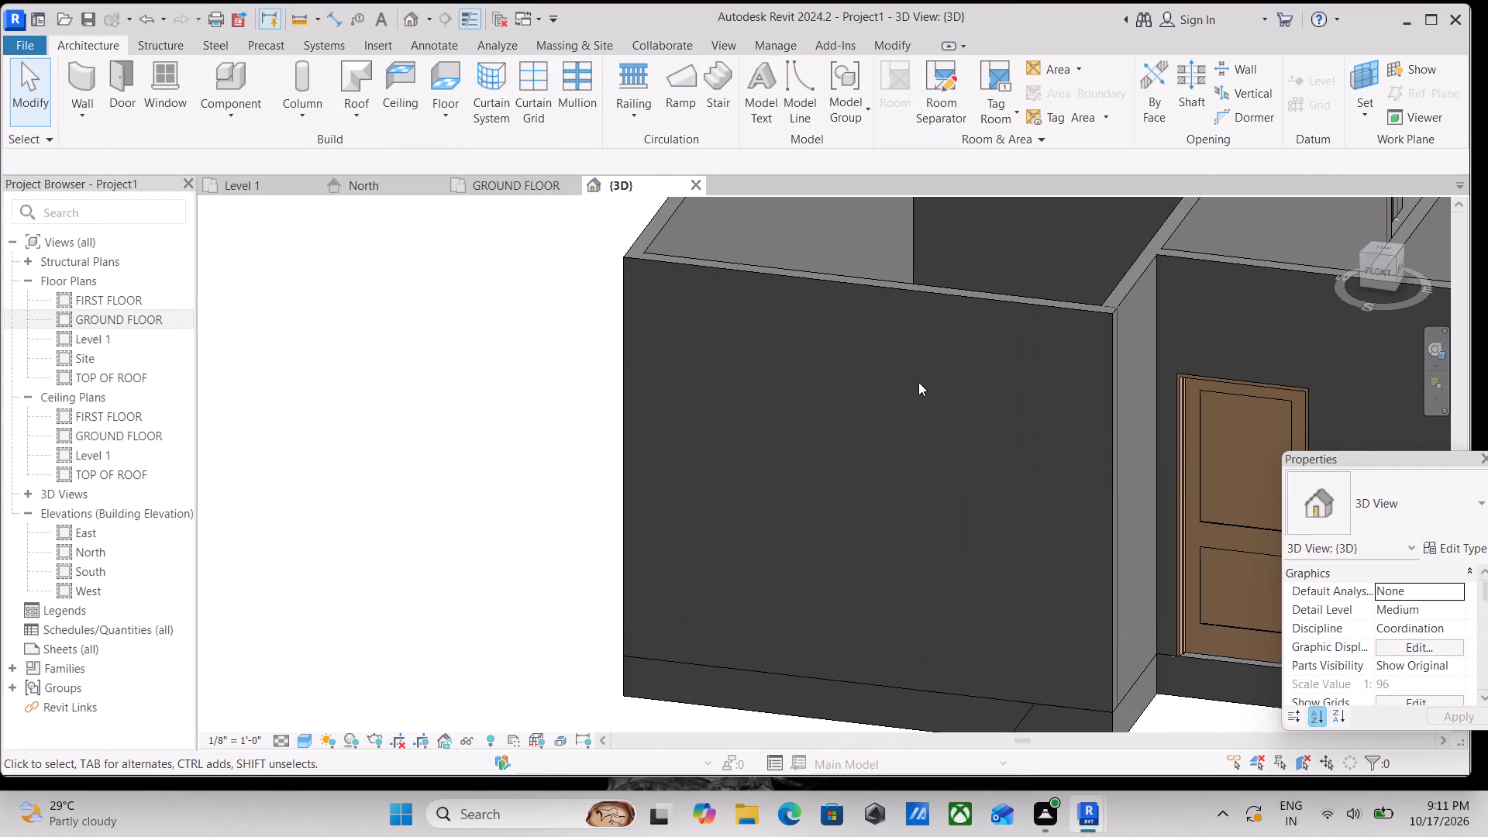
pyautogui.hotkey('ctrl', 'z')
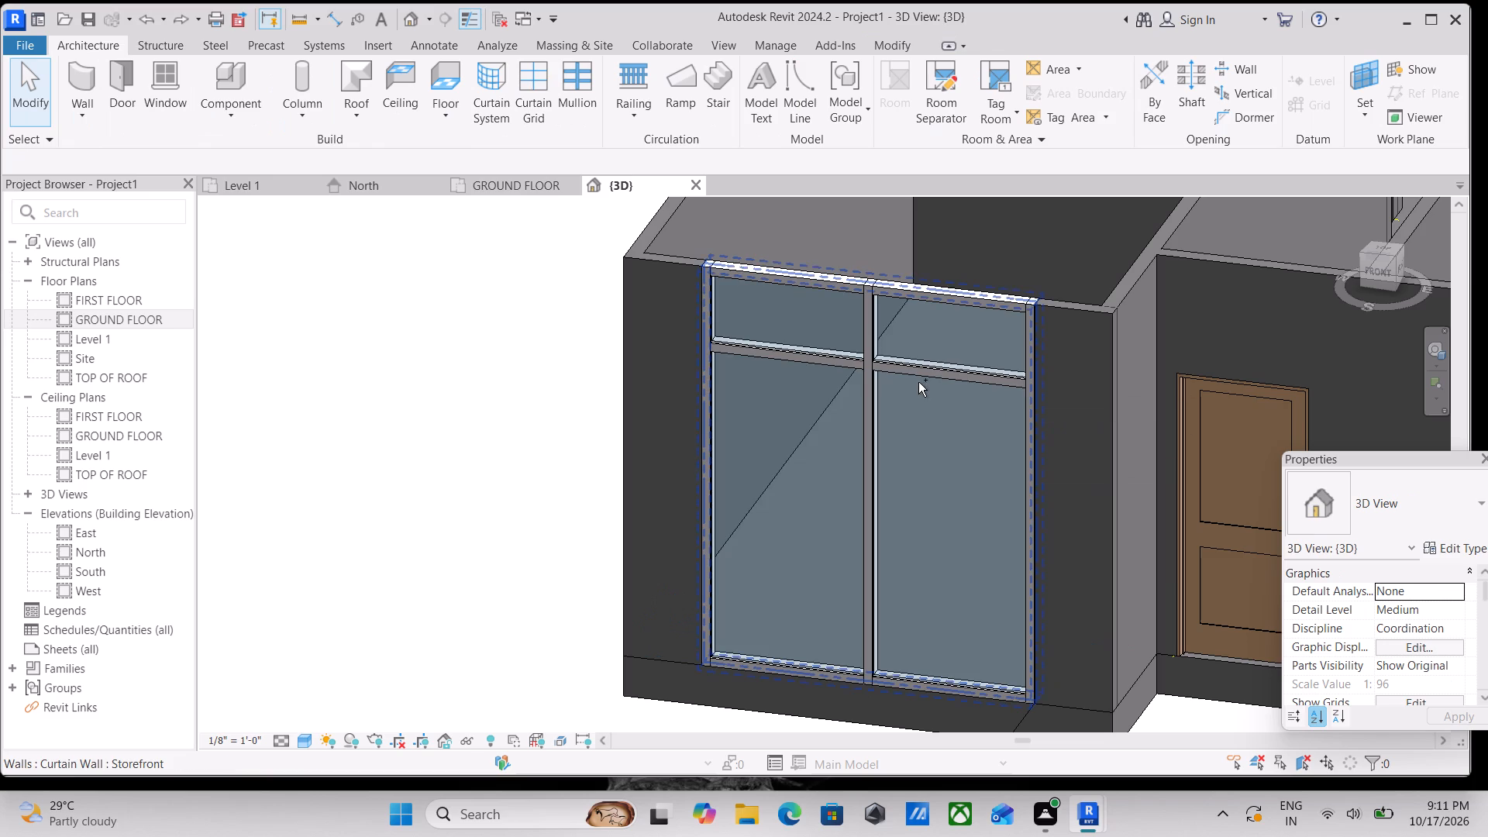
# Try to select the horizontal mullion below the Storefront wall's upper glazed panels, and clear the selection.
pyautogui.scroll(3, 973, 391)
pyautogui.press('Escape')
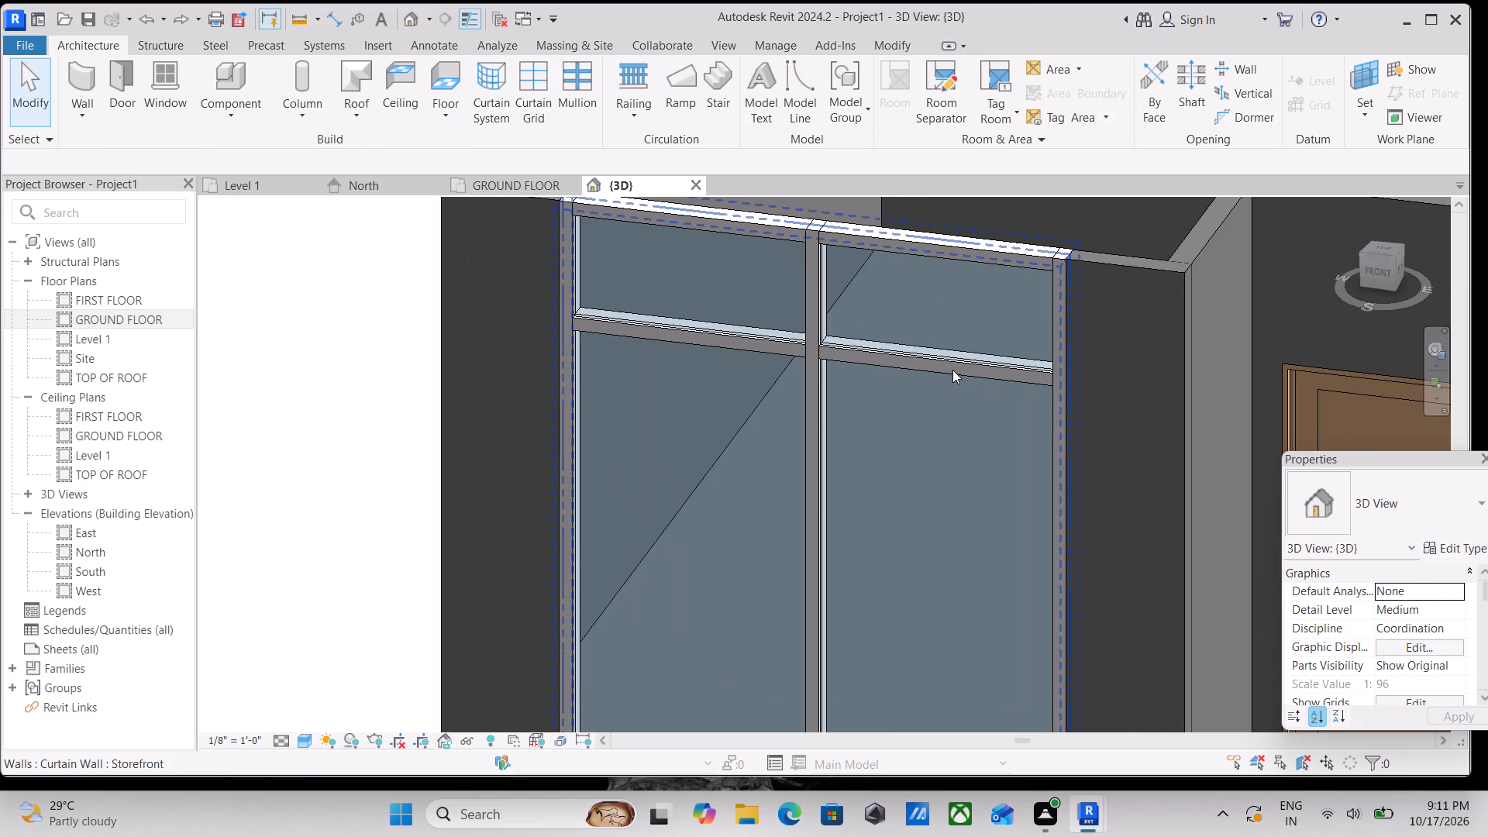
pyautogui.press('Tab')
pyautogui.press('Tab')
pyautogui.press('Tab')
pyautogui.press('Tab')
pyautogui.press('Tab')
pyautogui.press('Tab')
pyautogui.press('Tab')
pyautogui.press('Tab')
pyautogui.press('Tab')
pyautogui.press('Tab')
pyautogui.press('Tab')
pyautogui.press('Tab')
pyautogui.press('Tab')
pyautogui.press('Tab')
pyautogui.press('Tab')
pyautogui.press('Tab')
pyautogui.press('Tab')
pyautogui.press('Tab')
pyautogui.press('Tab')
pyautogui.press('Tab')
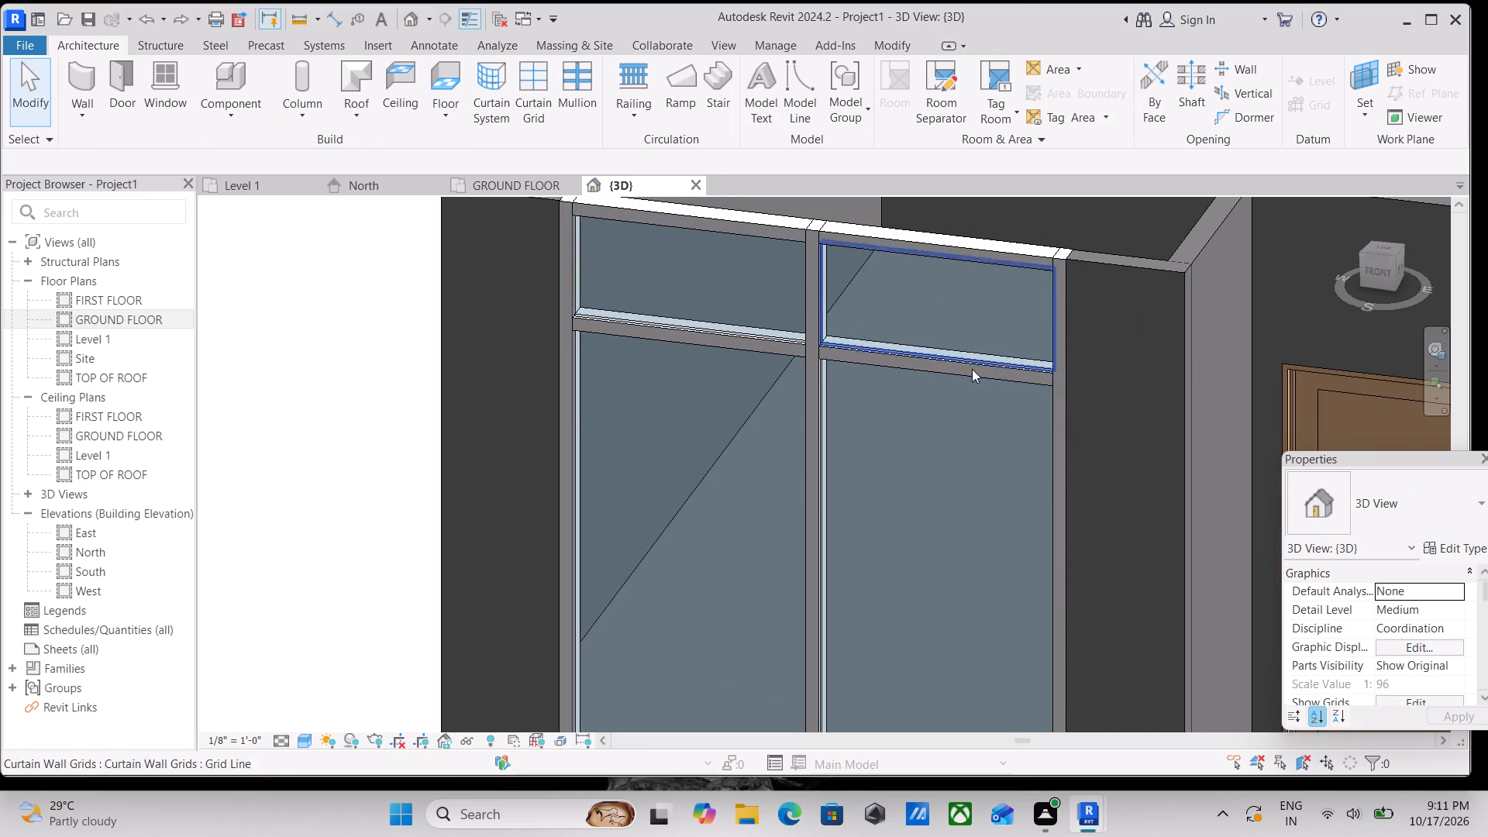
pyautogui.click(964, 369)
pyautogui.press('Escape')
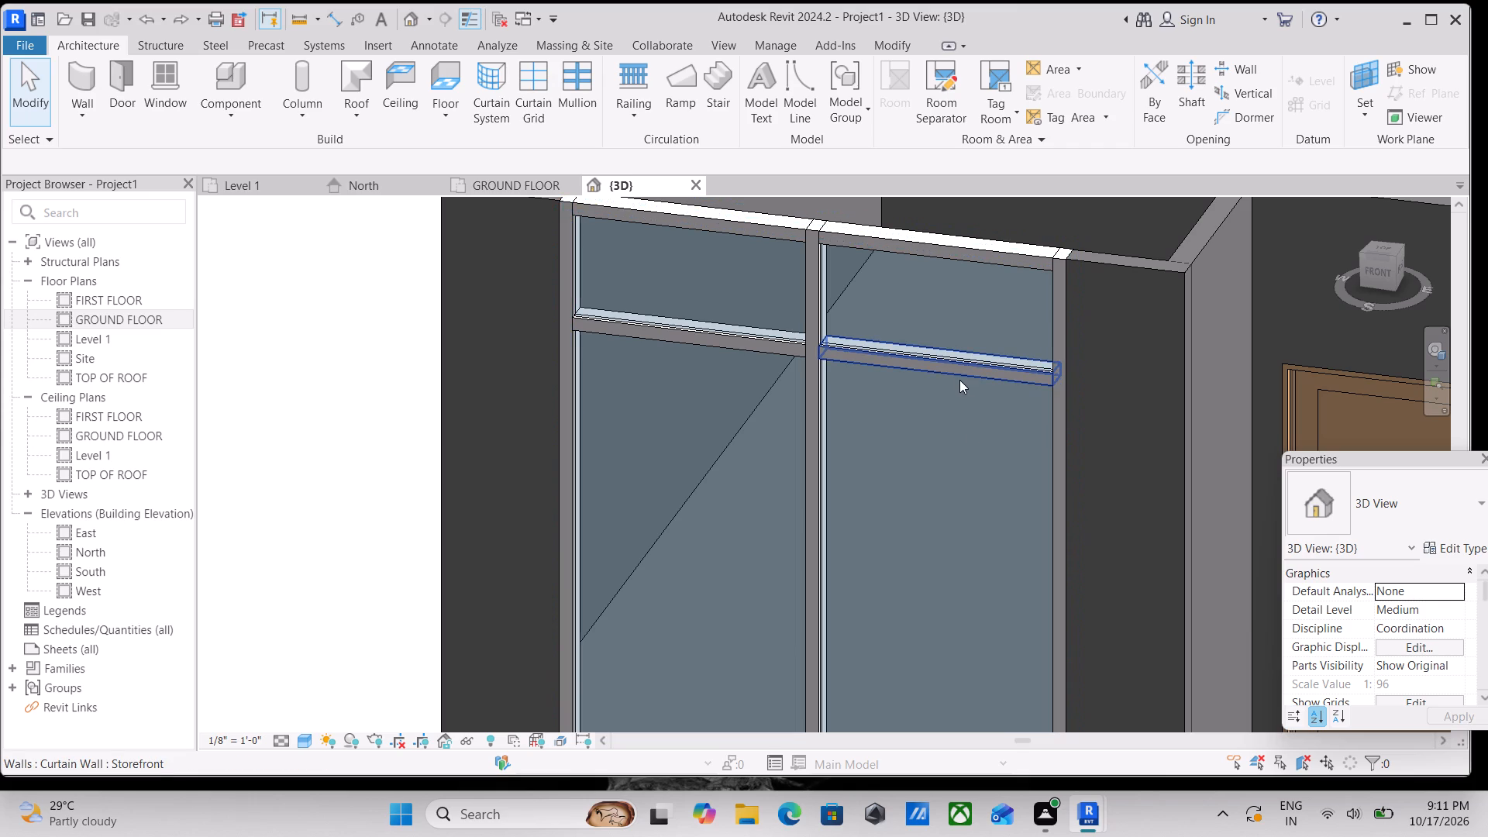
# Set the Storefront curtain wall type's vertical grid spacing to 2' 0".
pyautogui.click(957, 368)
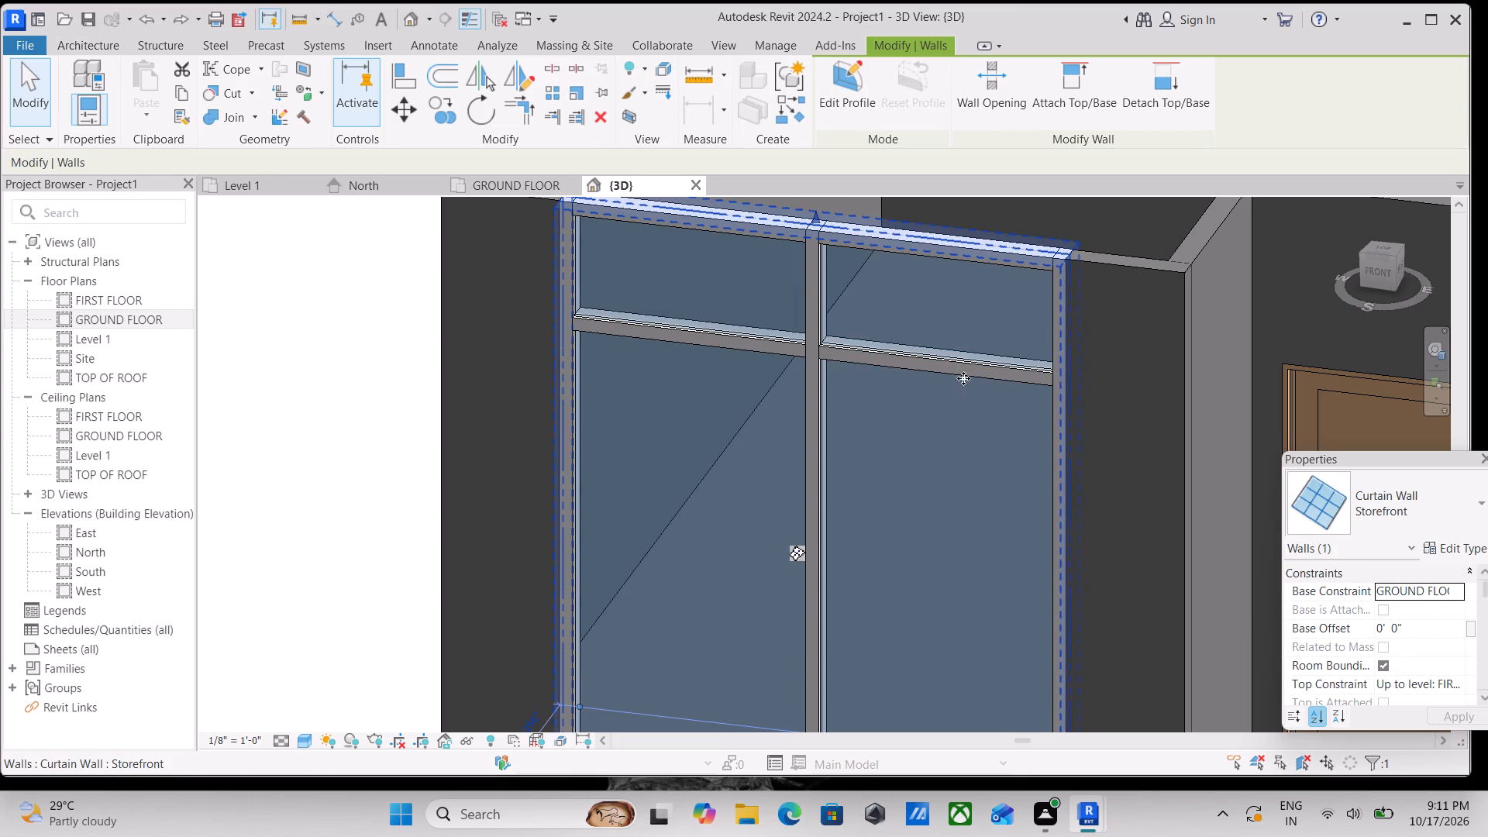
pyautogui.click(1455, 523)
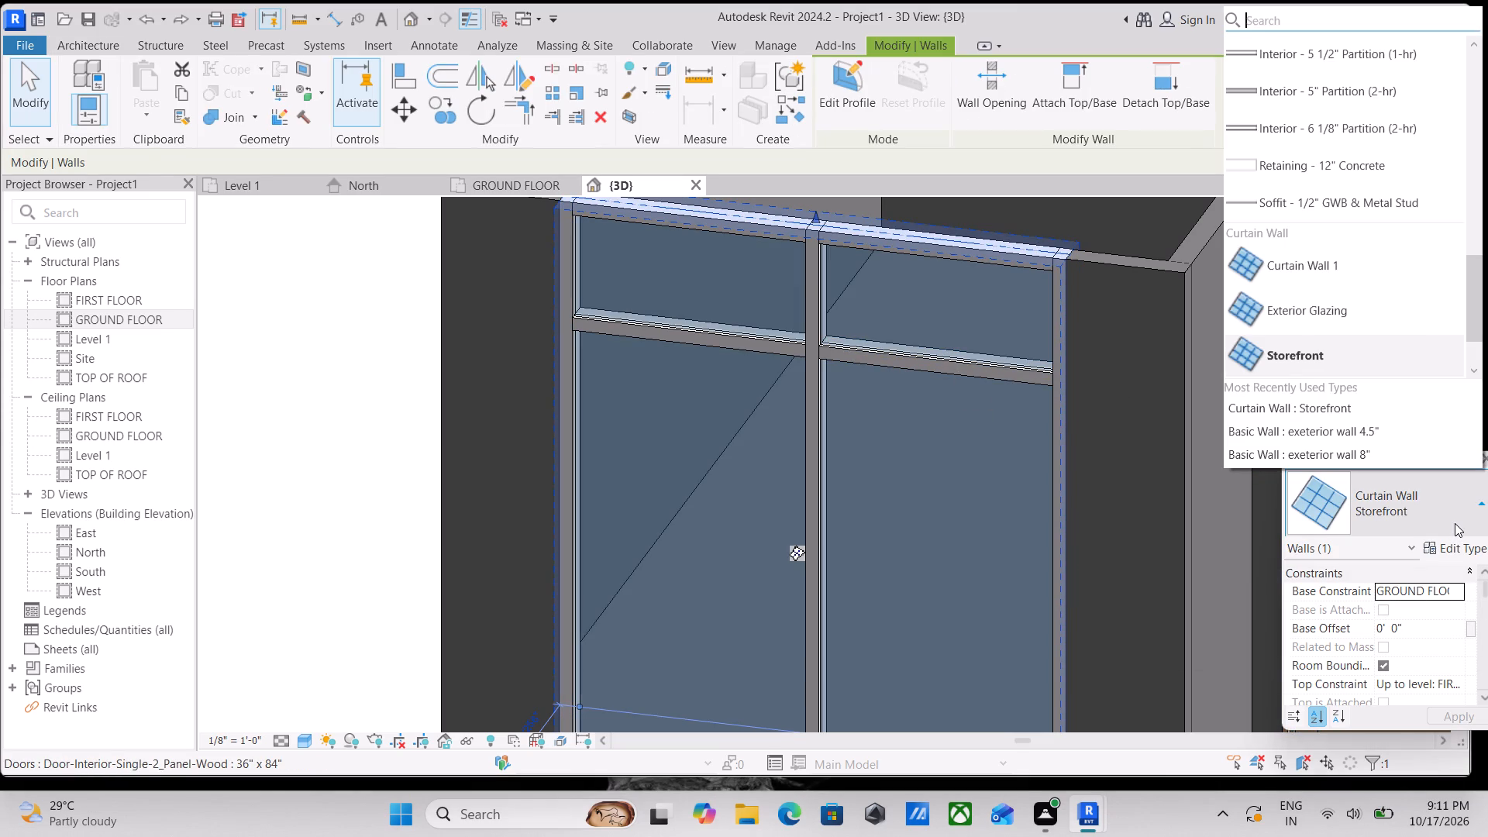
pyautogui.click(1455, 523)
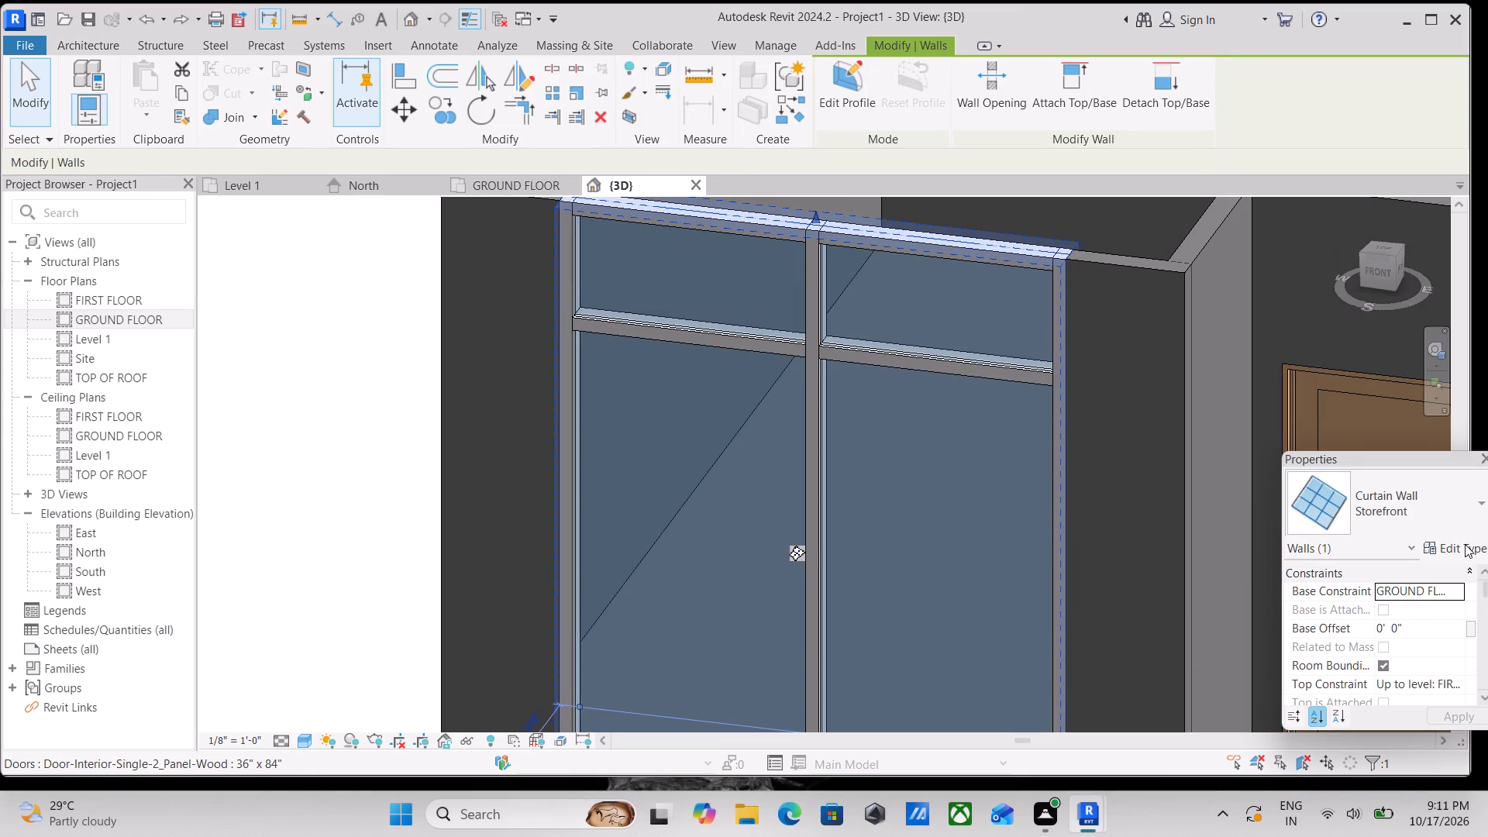
pyautogui.click(1465, 544)
pyautogui.scroll(-4, 983, 453)
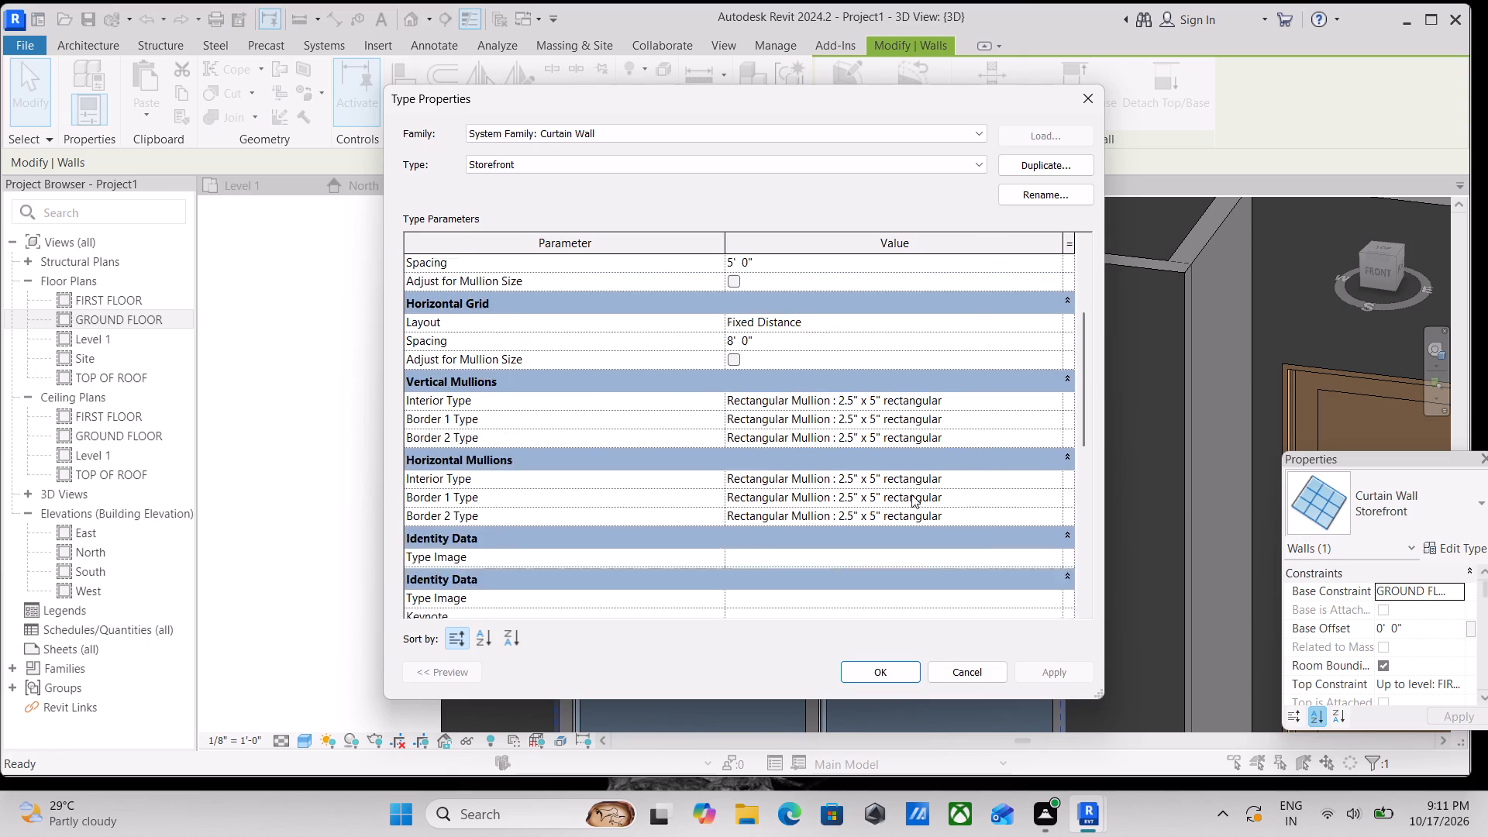
pyautogui.scroll(-1, 911, 494)
pyautogui.scroll(7, 784, 499)
pyautogui.scroll(8, 586, 367)
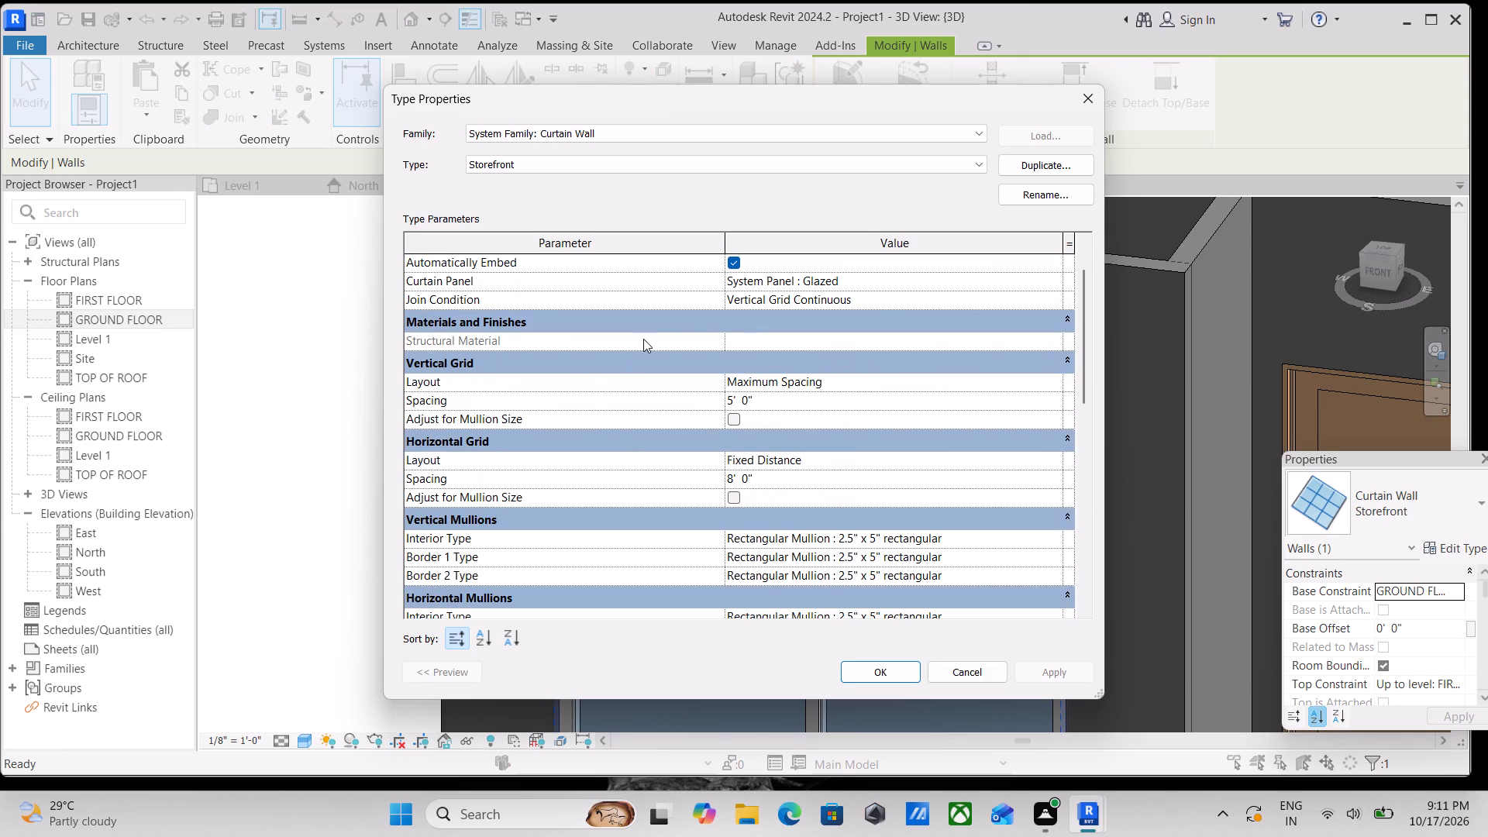
pyautogui.scroll(-1, 802, 441)
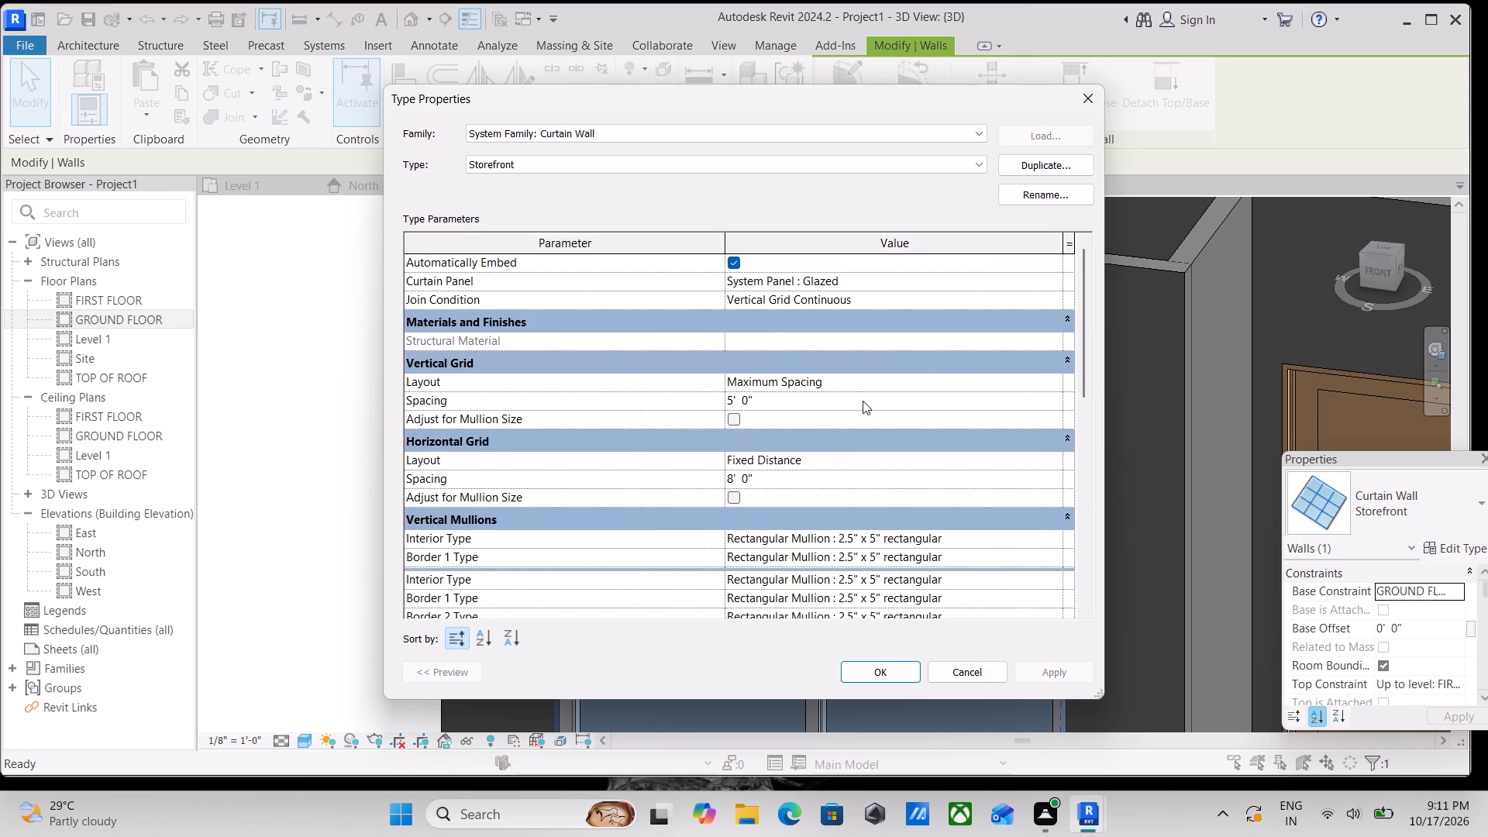
pyautogui.click(1044, 382)
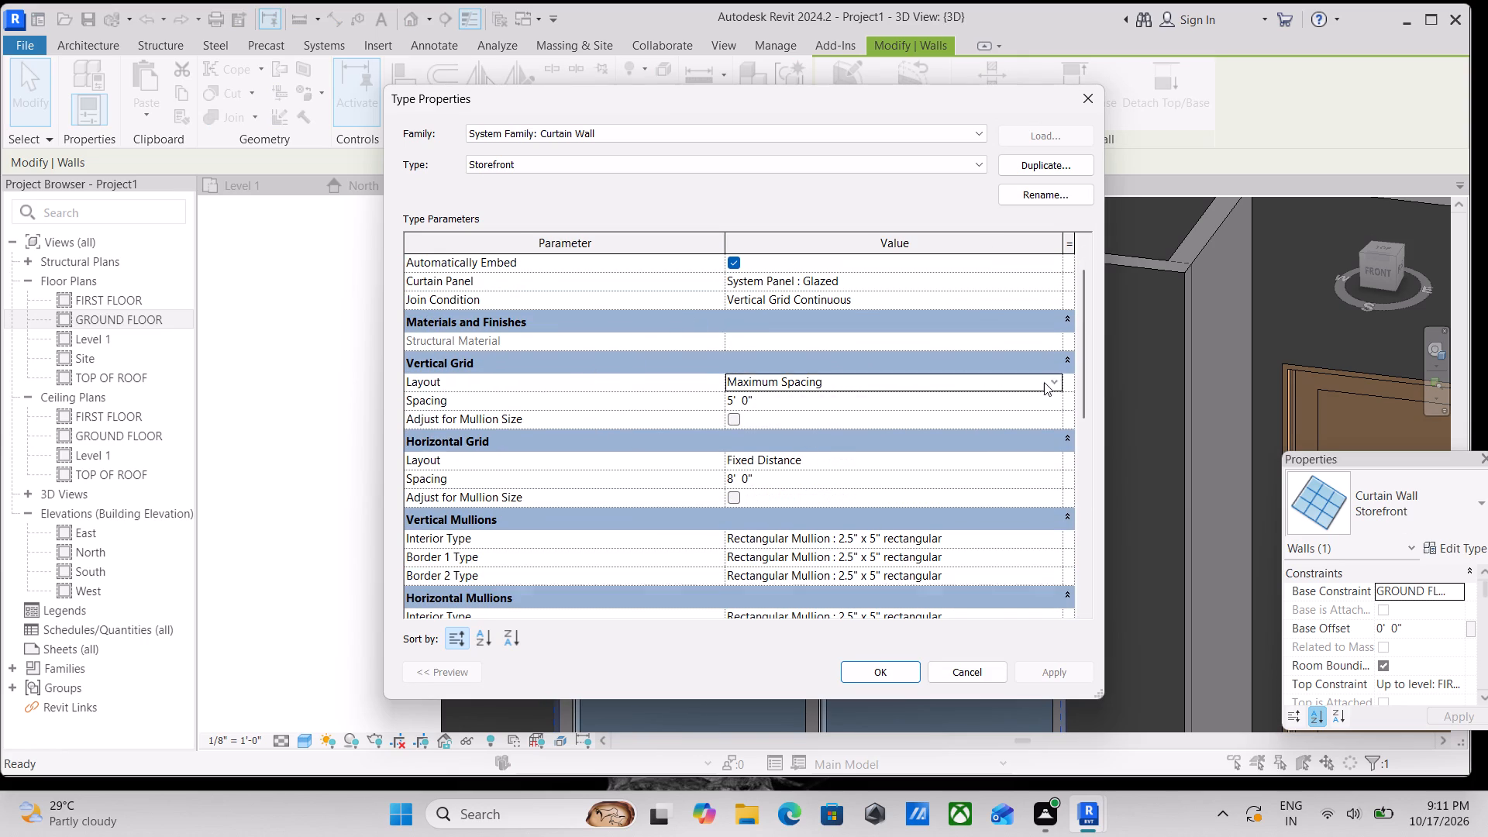
pyautogui.click(833, 400)
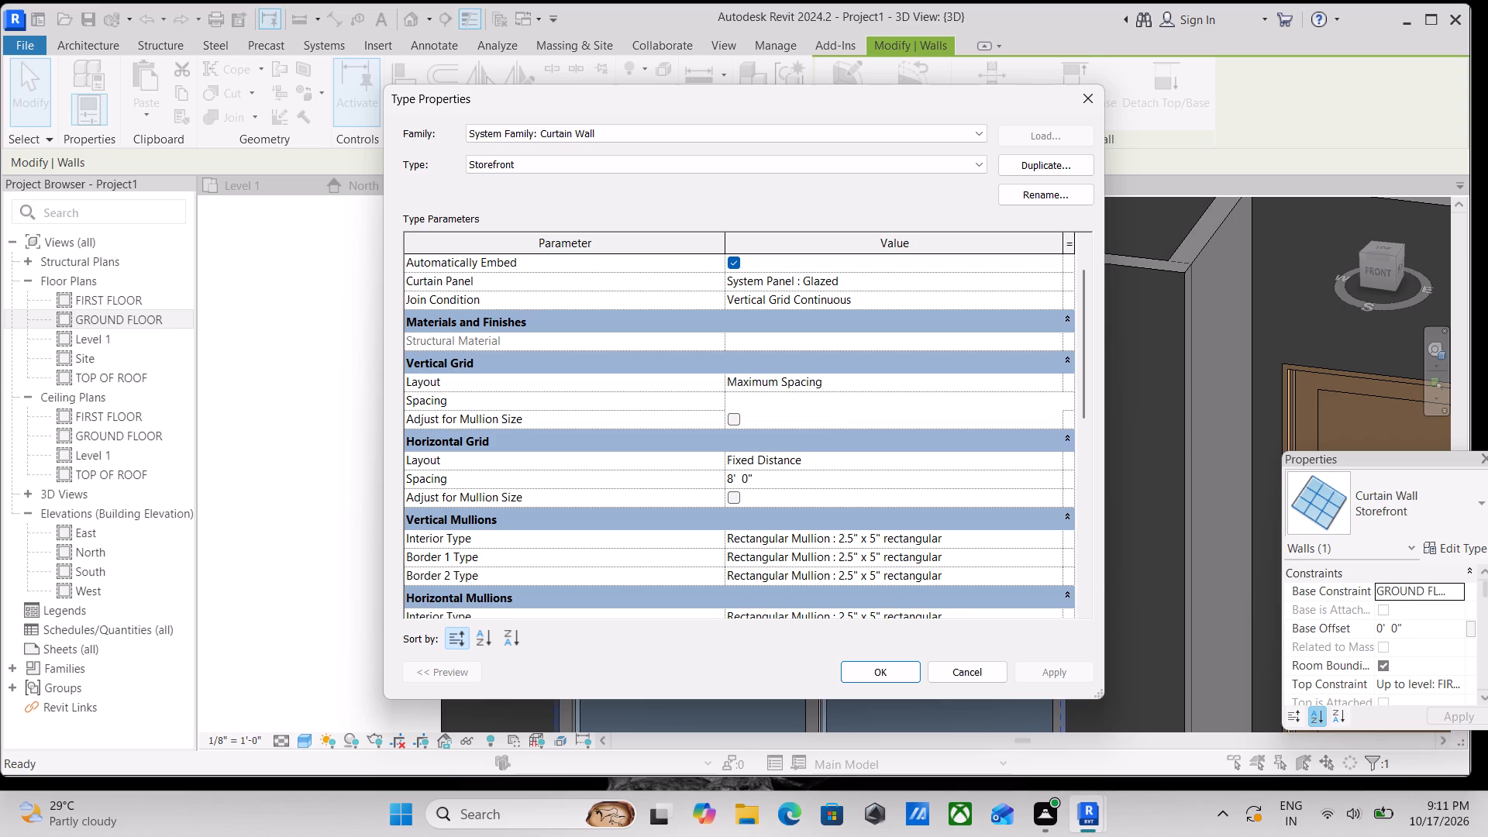
pyautogui.write("2'")
pyautogui.press('Return')
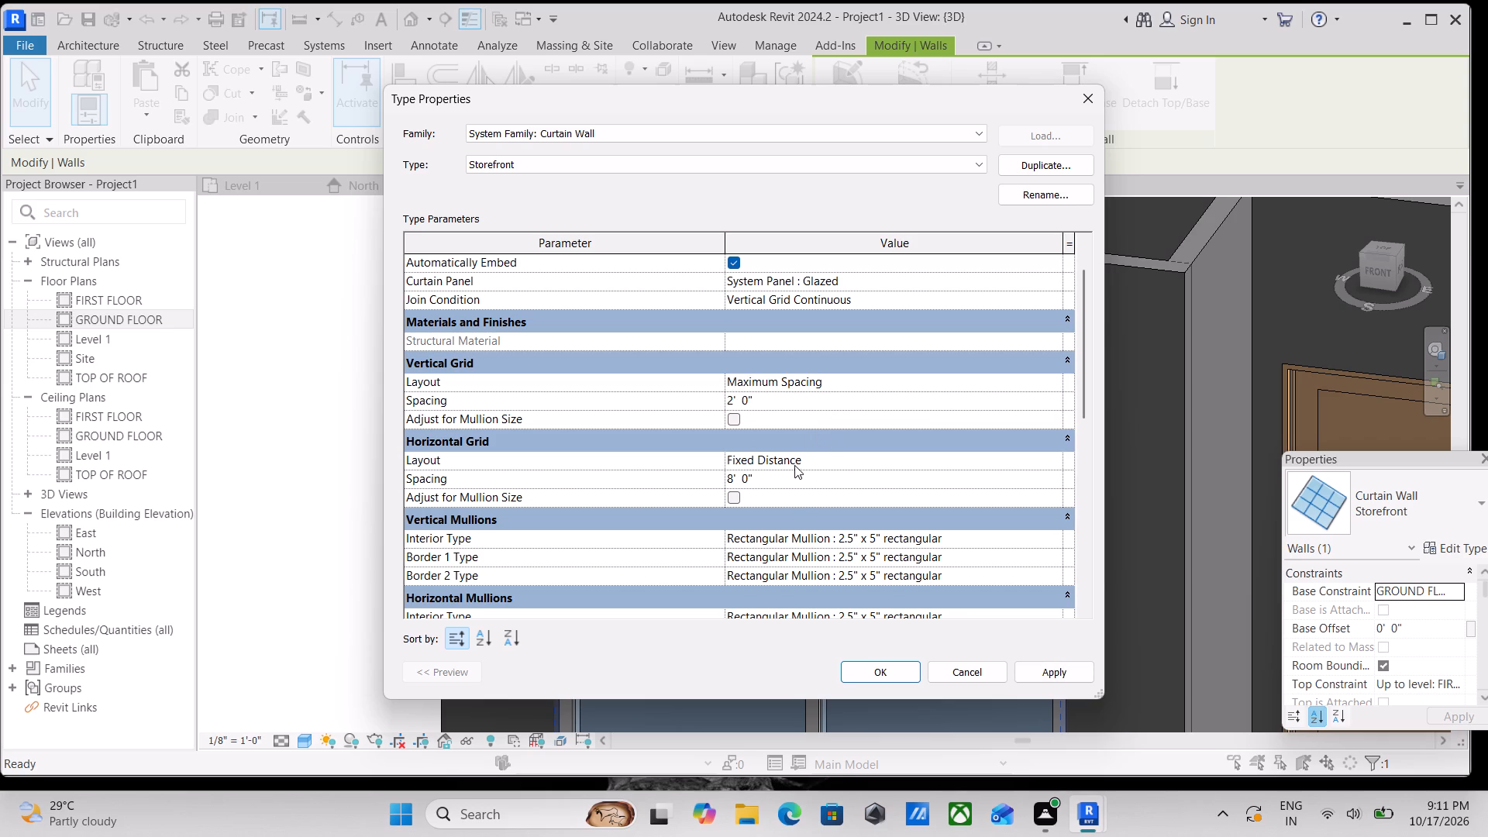
# Set the Storefront type's horizontal grid spacing to 2' 0" and apply the type changes.
pyautogui.click(776, 479)
pyautogui.write("2'")
pyautogui.press('Return')
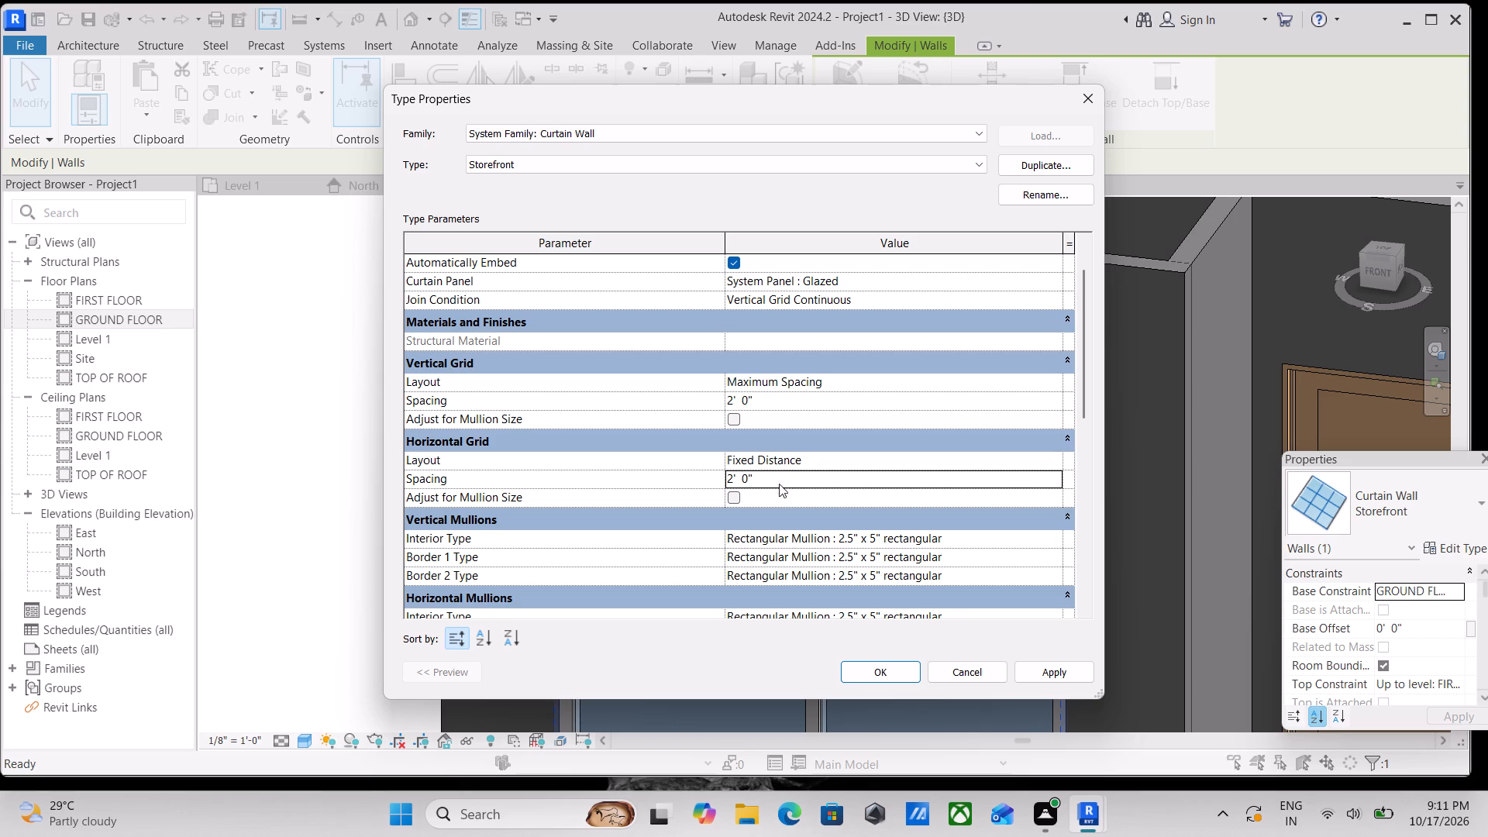
pyautogui.click(1023, 673)
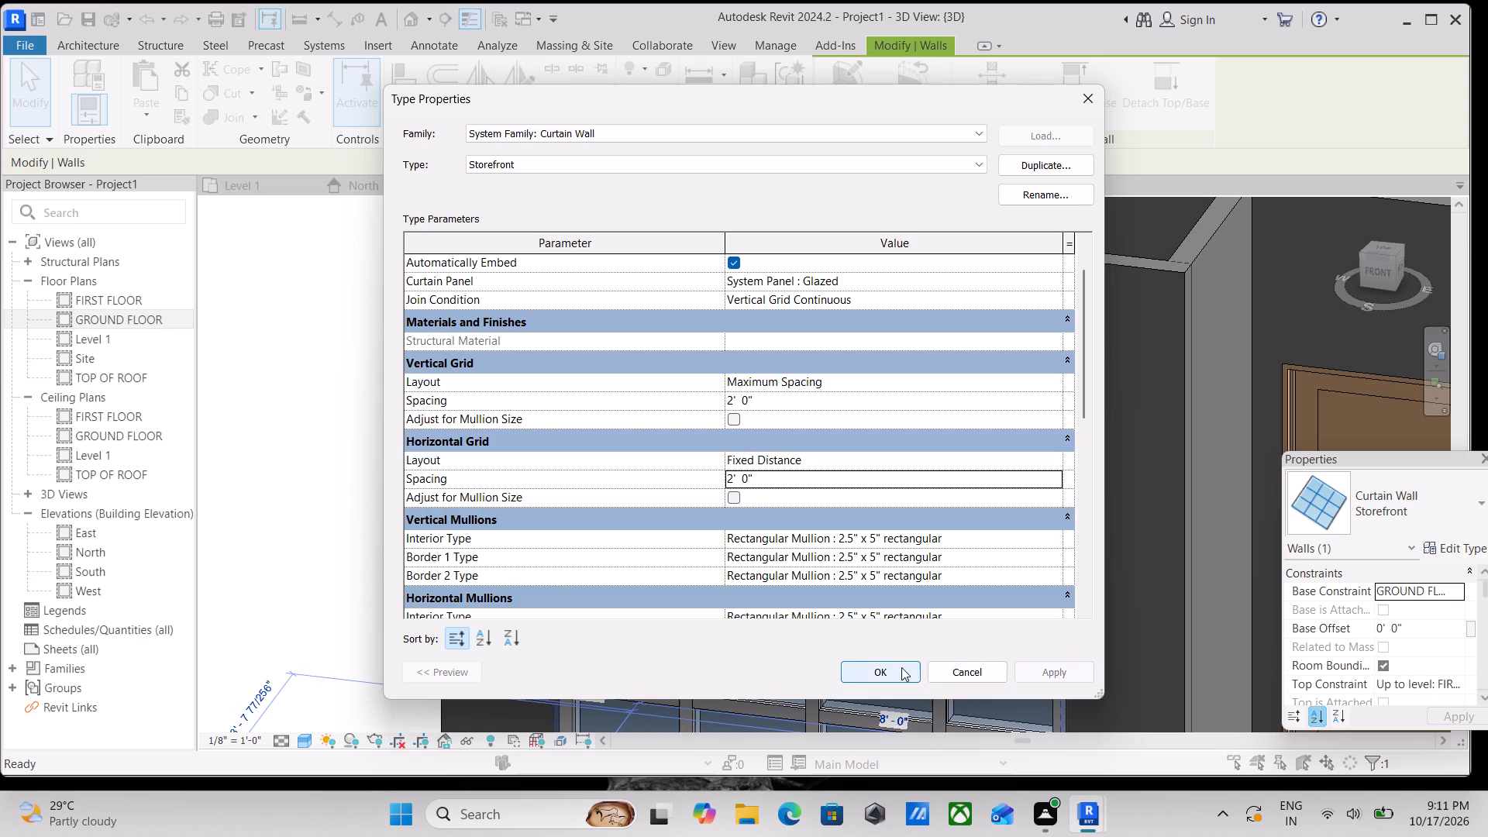
pyautogui.click(900, 667)
# Duplicate the selected curtain wall's Storefront type as Storefront 2.
pyautogui.scroll(-3, 861, 509)
pyautogui.moveTo(863, 495); pyautogui.dragTo(866, 457, button='middle')
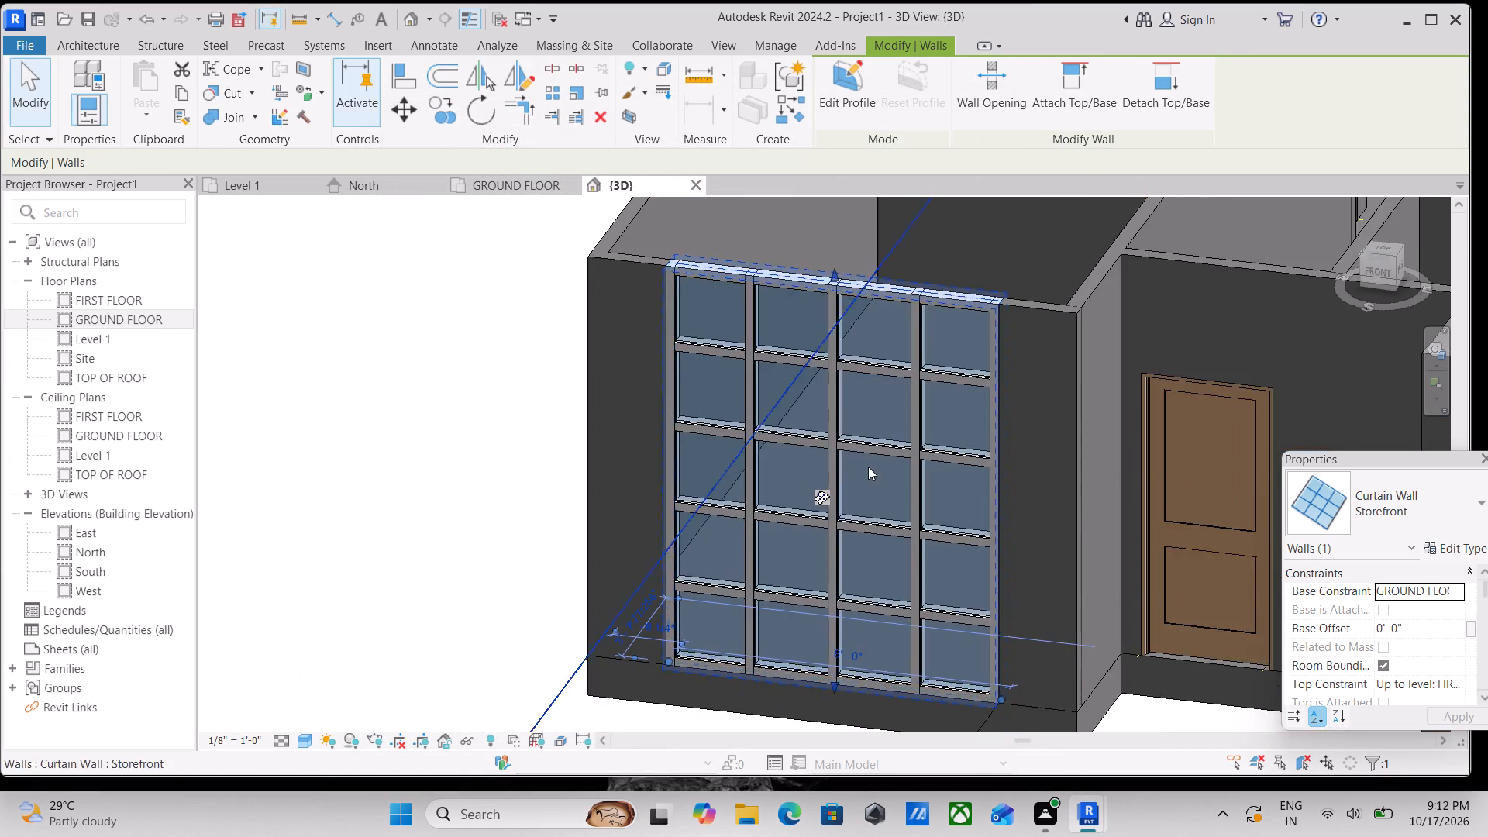
pyautogui.scroll(4, 861, 486)
pyautogui.scroll(-2, 848, 488)
pyautogui.moveTo(836, 484); pyautogui.dragTo(920, 477, button='middle')
pyautogui.scroll(1, 952, 469)
pyautogui.scroll(-4, 956, 467)
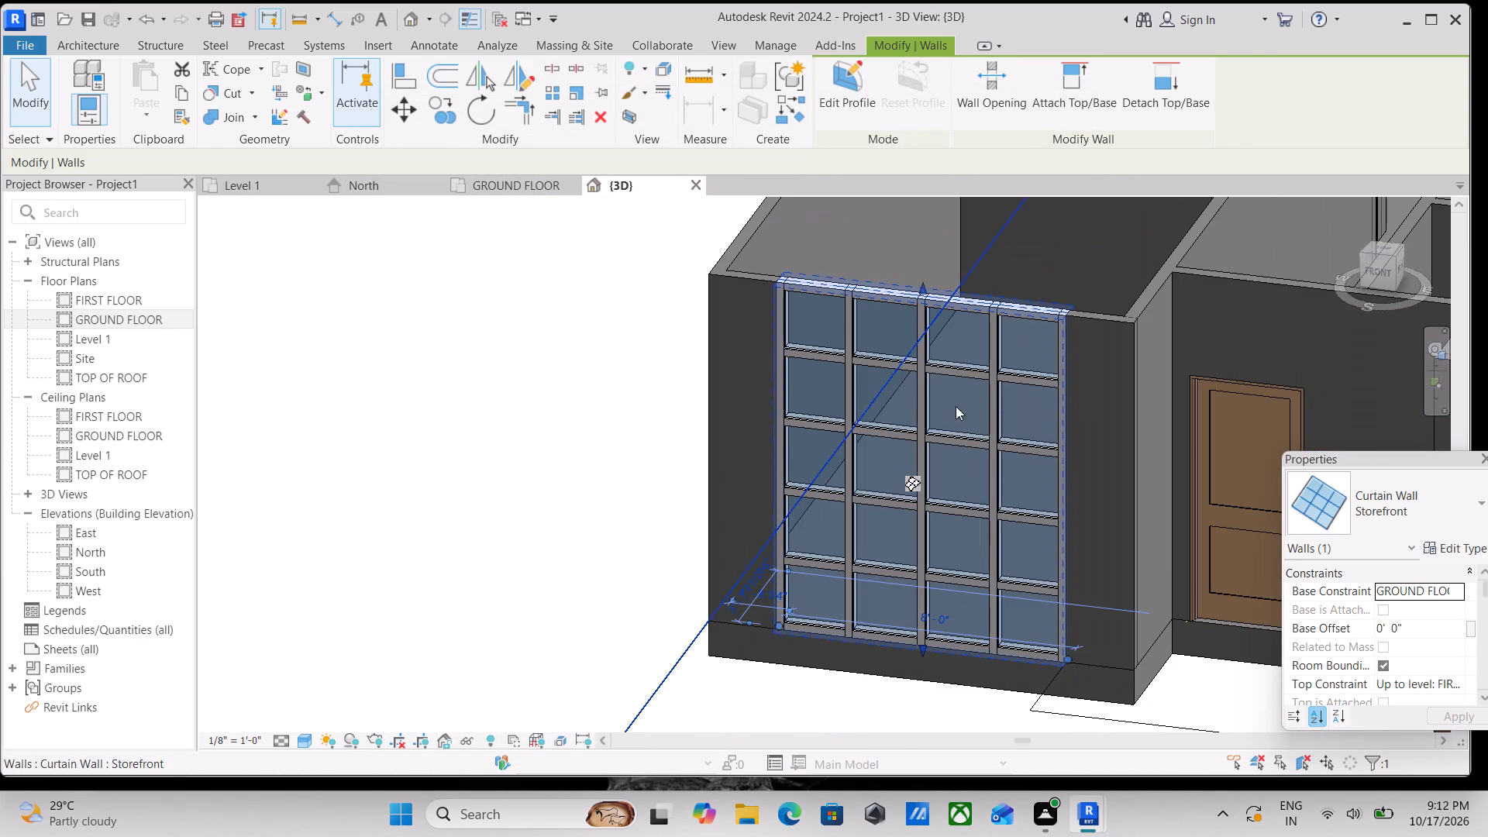
pyautogui.scroll(3, 978, 403)
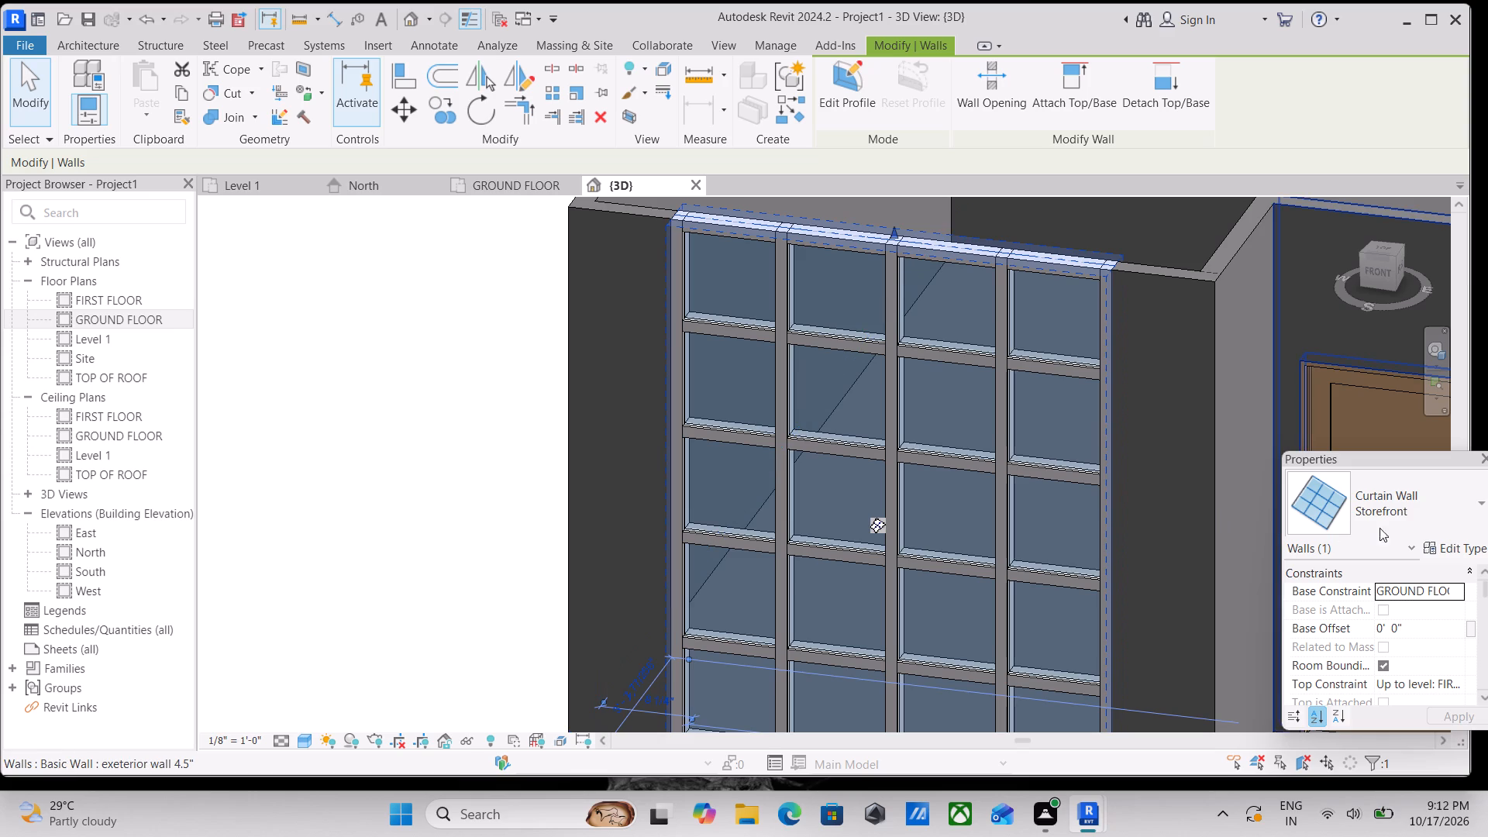
pyautogui.click(1466, 546)
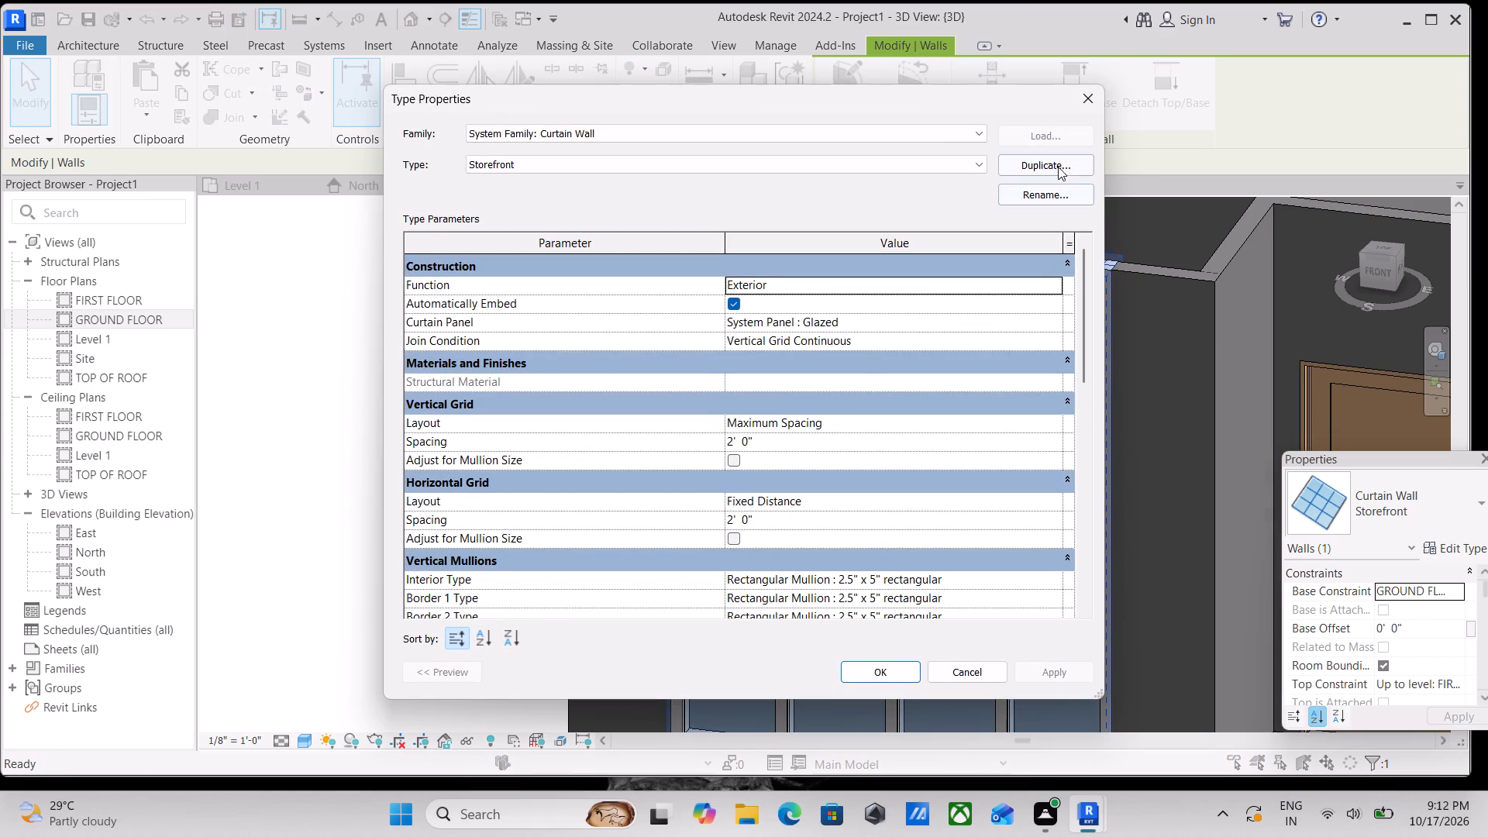
pyautogui.click(1056, 161)
pyautogui.click(724, 434)
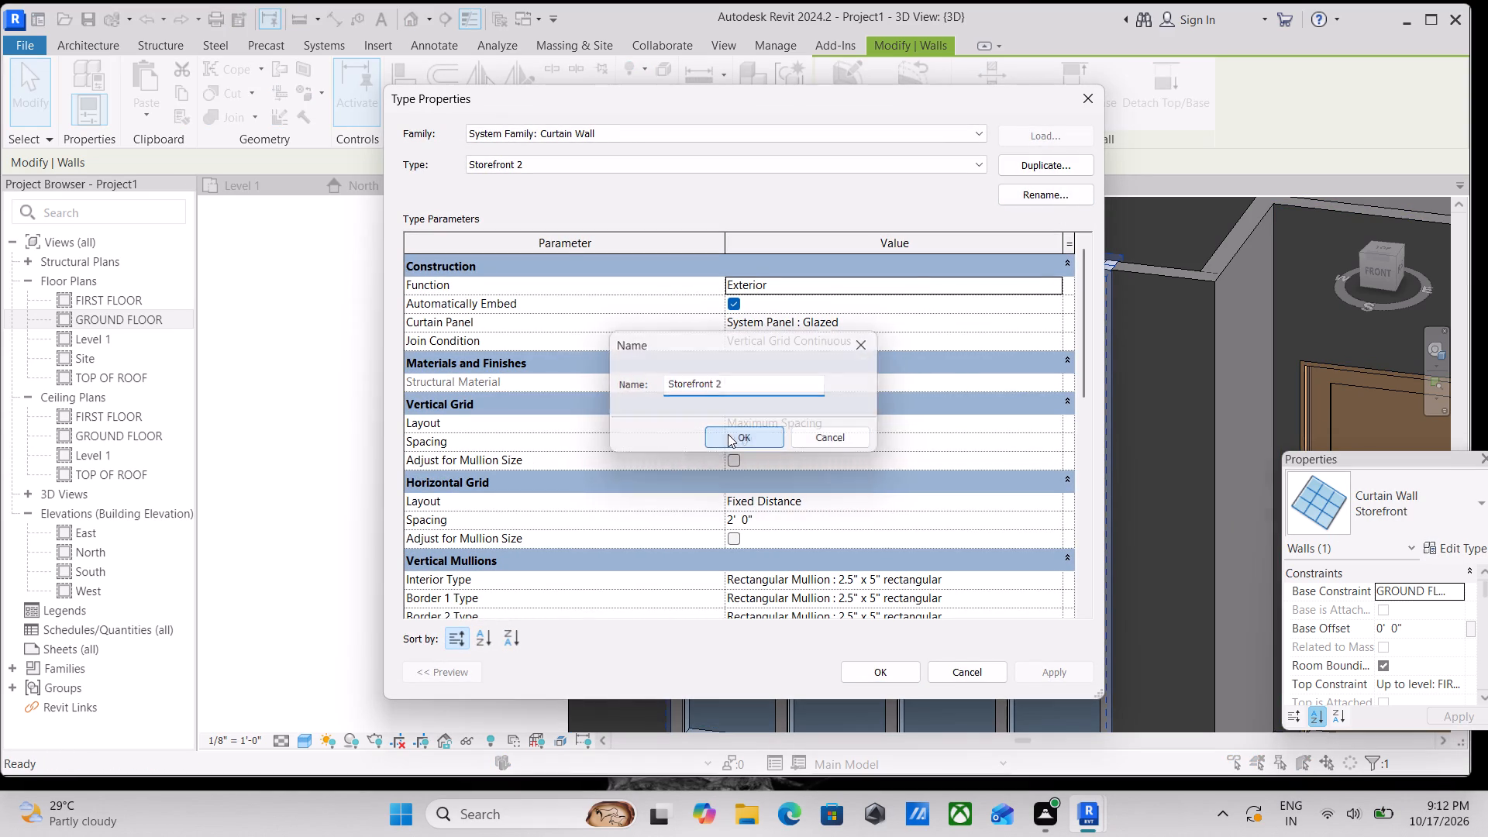
# Set Storefront 2's horizontal and vertical grid spacing to 4' each and apply the type changes.
pyautogui.click(762, 520)
pyautogui.moveTo(762, 520); pyautogui.dragTo(734, 518)
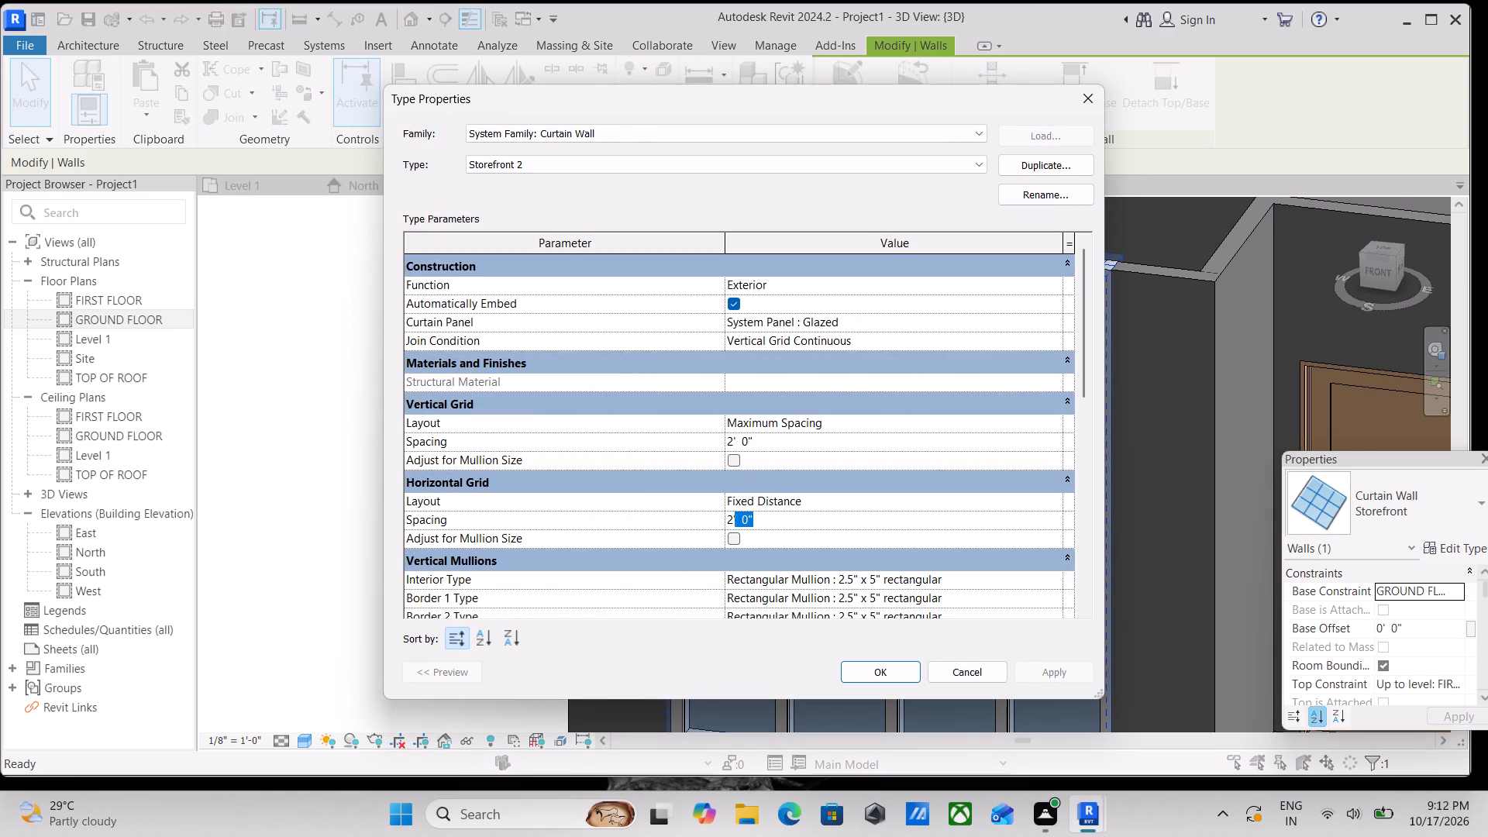
pyautogui.moveTo(734, 518); pyautogui.dragTo(708, 518)
pyautogui.write("4'")
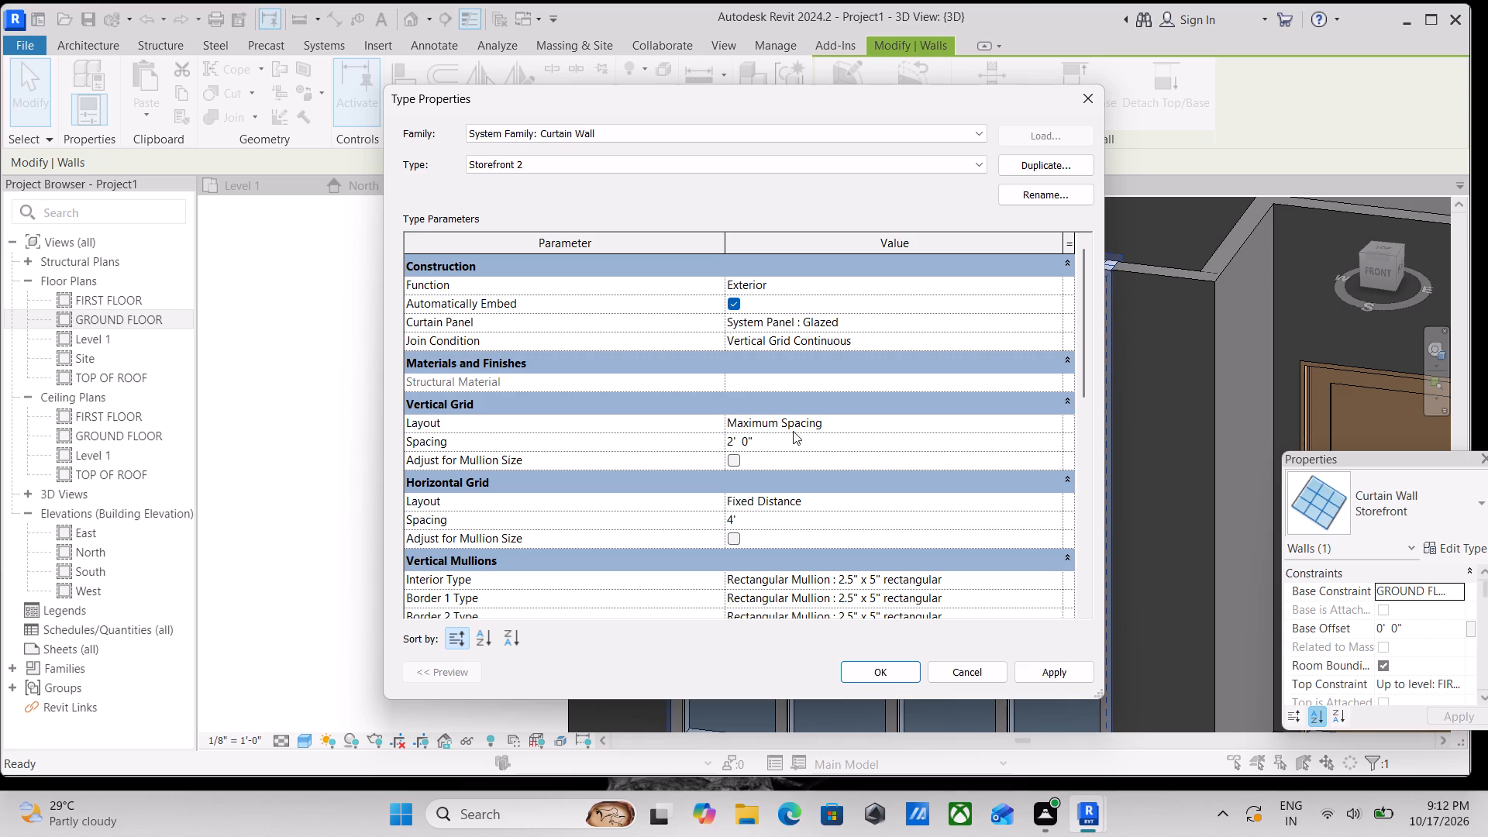
pyautogui.click(805, 433)
pyautogui.write("4'")
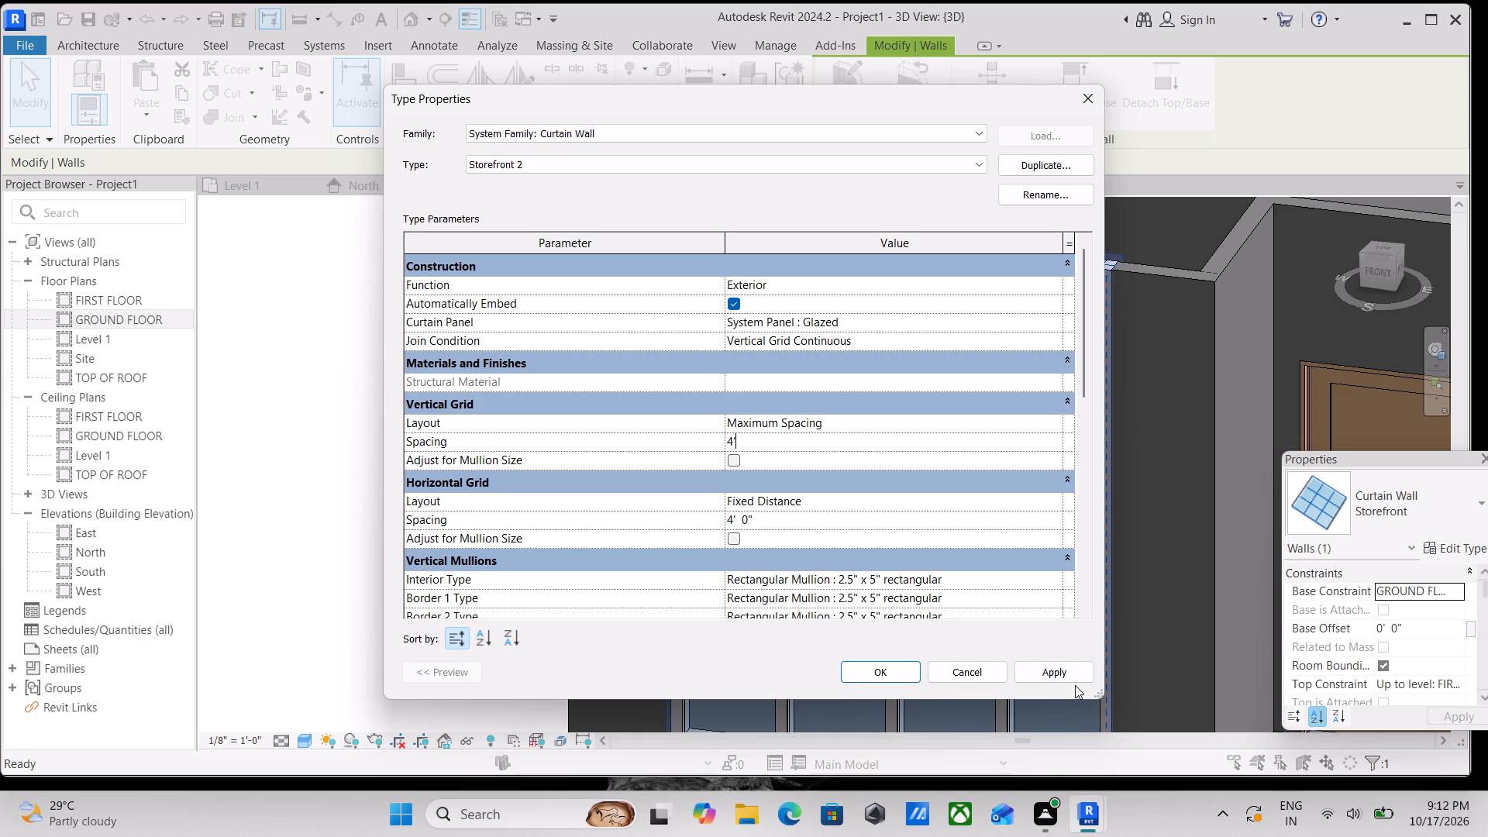
pyautogui.click(1071, 672)
pyautogui.click(905, 669)
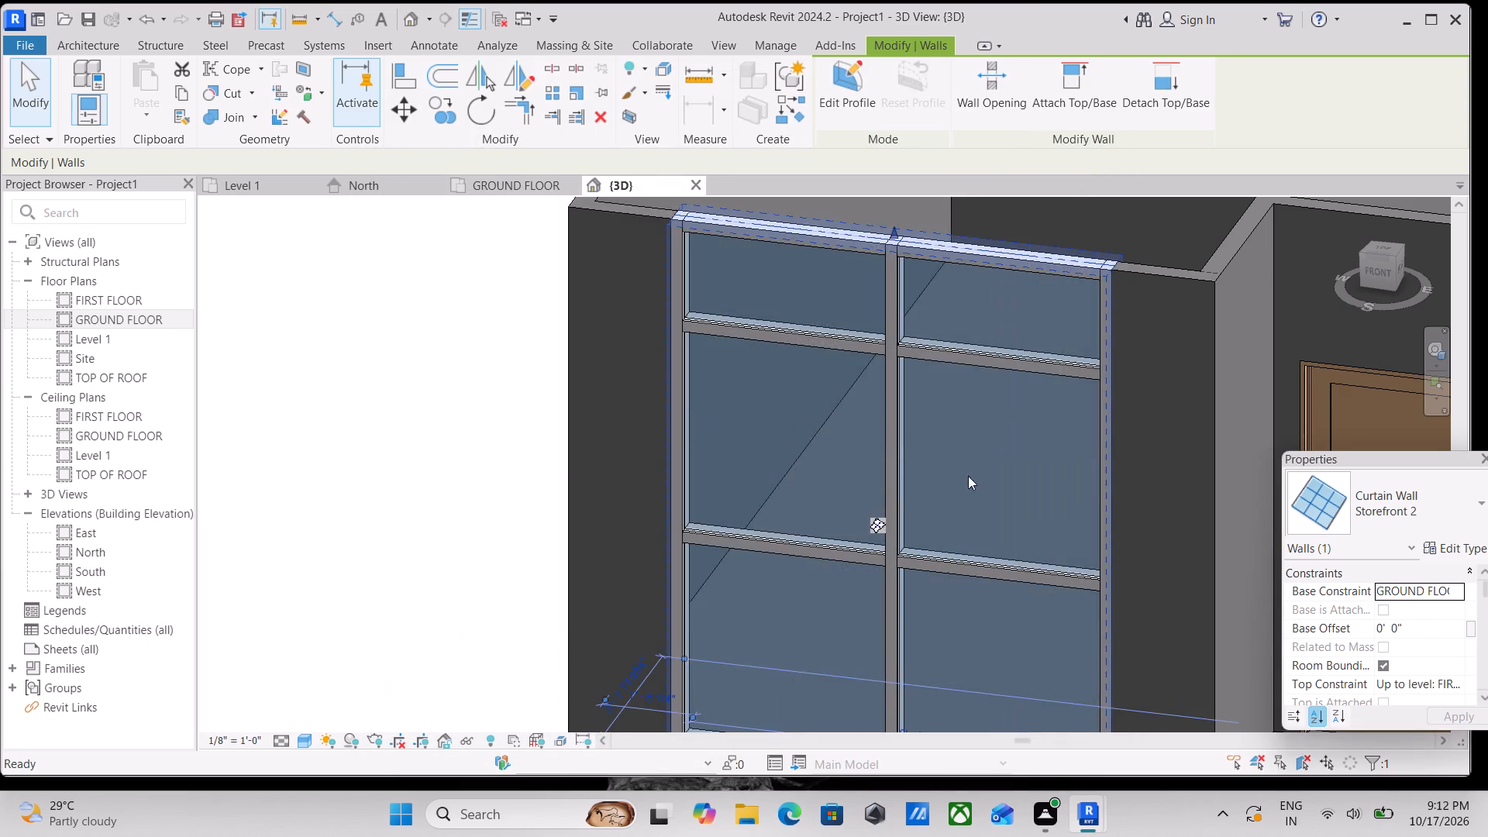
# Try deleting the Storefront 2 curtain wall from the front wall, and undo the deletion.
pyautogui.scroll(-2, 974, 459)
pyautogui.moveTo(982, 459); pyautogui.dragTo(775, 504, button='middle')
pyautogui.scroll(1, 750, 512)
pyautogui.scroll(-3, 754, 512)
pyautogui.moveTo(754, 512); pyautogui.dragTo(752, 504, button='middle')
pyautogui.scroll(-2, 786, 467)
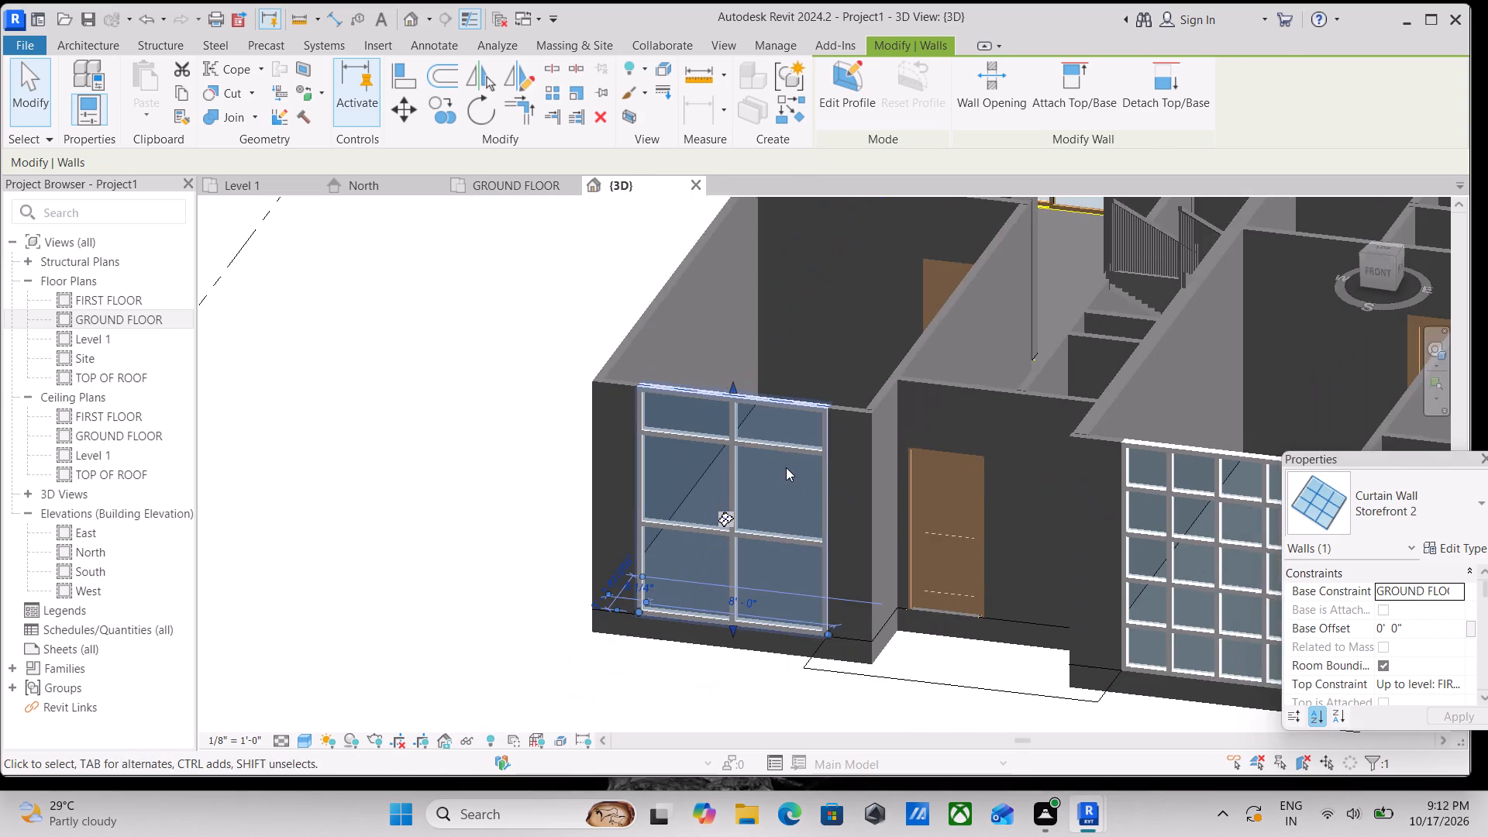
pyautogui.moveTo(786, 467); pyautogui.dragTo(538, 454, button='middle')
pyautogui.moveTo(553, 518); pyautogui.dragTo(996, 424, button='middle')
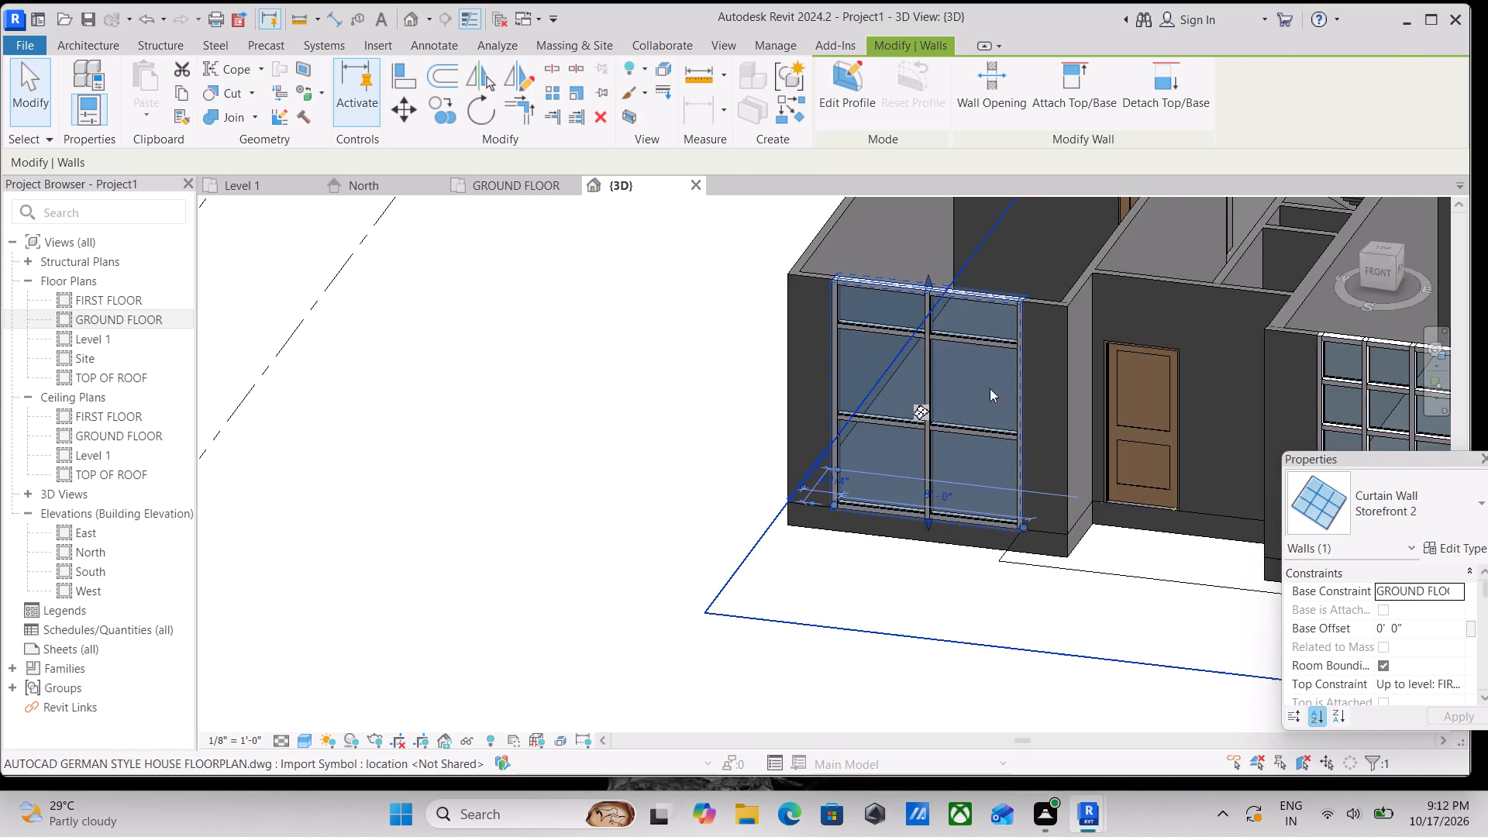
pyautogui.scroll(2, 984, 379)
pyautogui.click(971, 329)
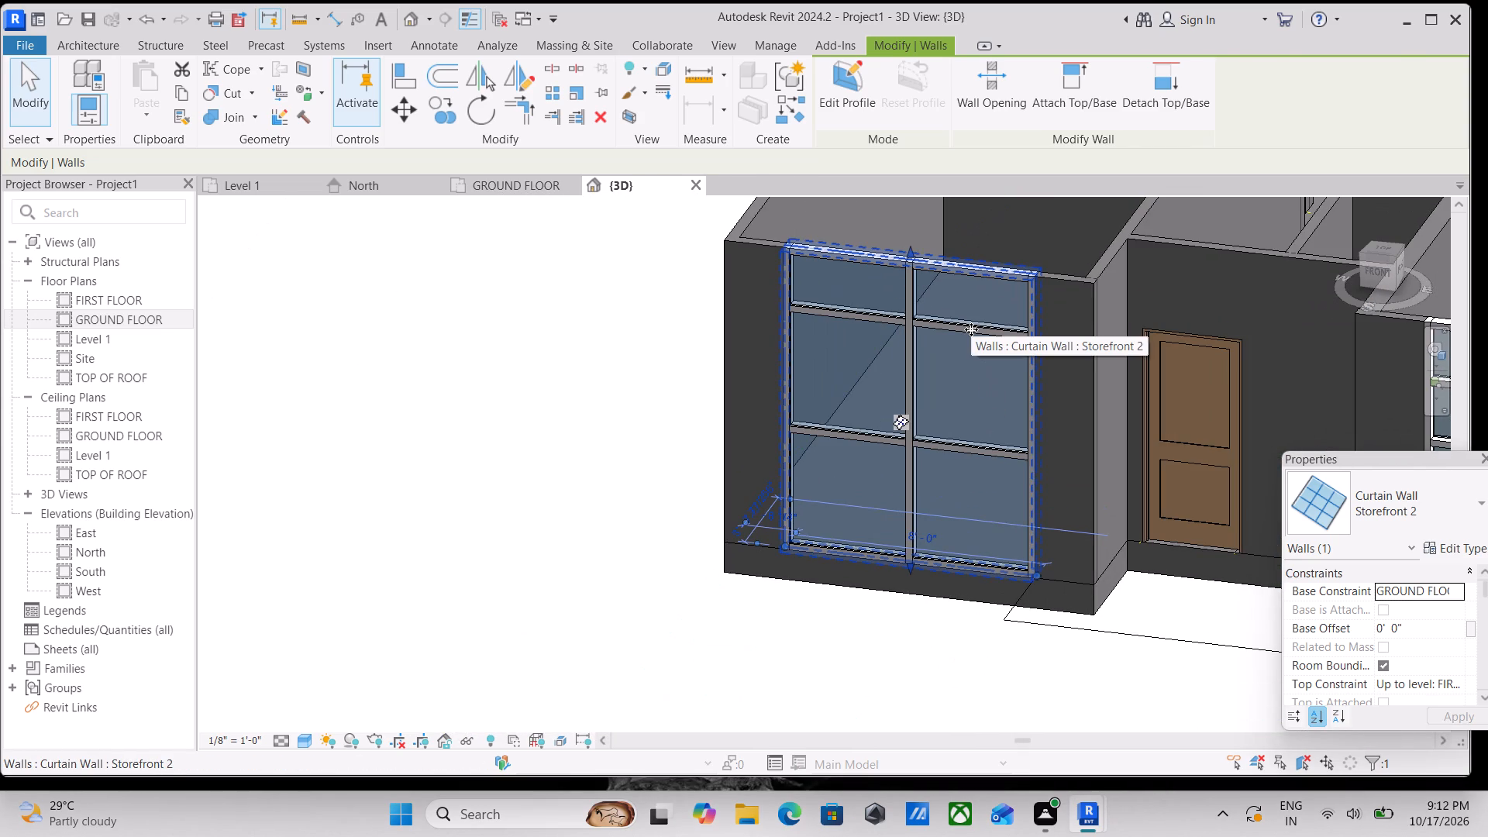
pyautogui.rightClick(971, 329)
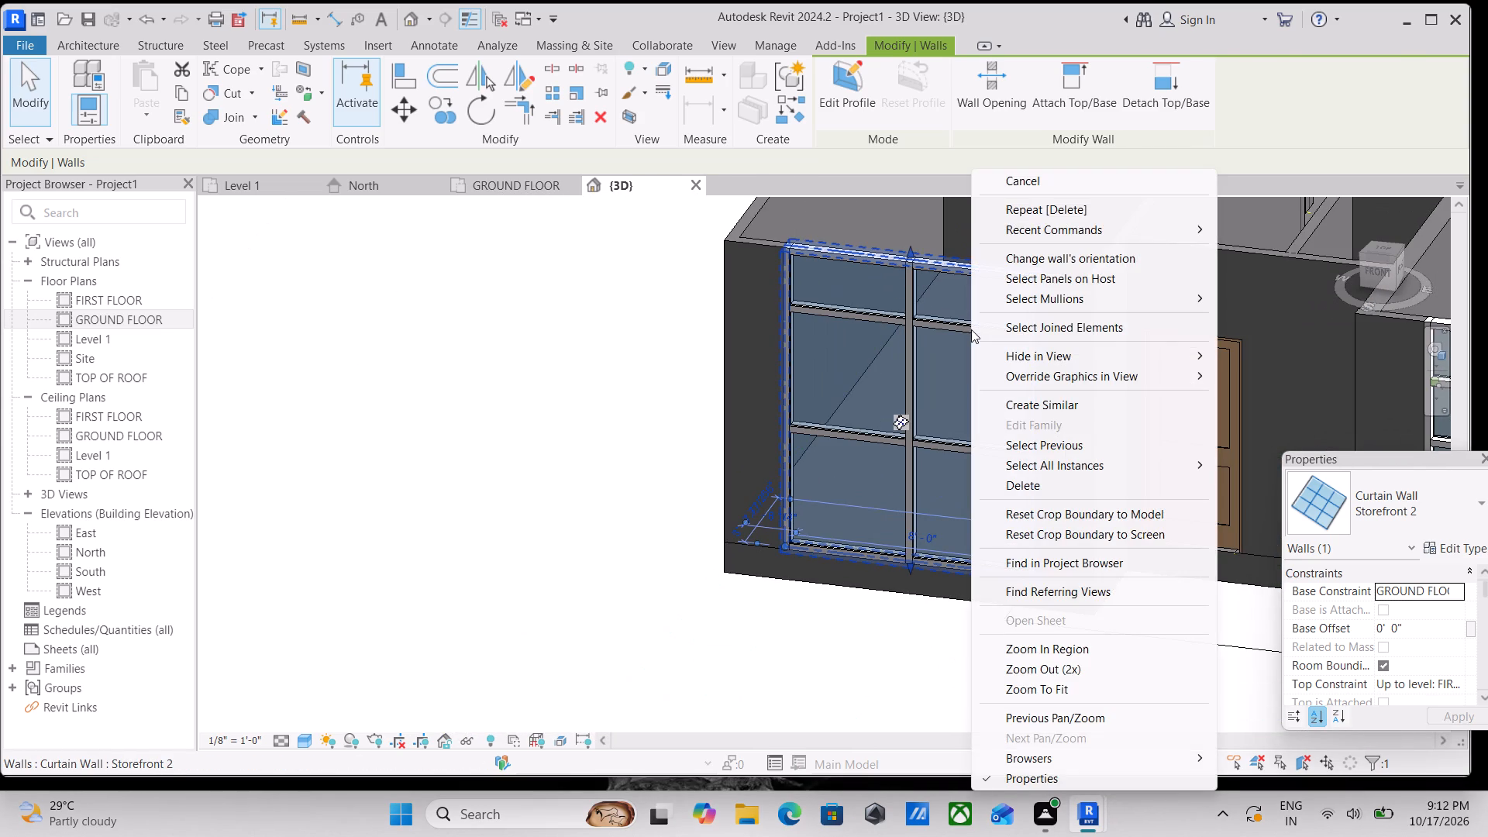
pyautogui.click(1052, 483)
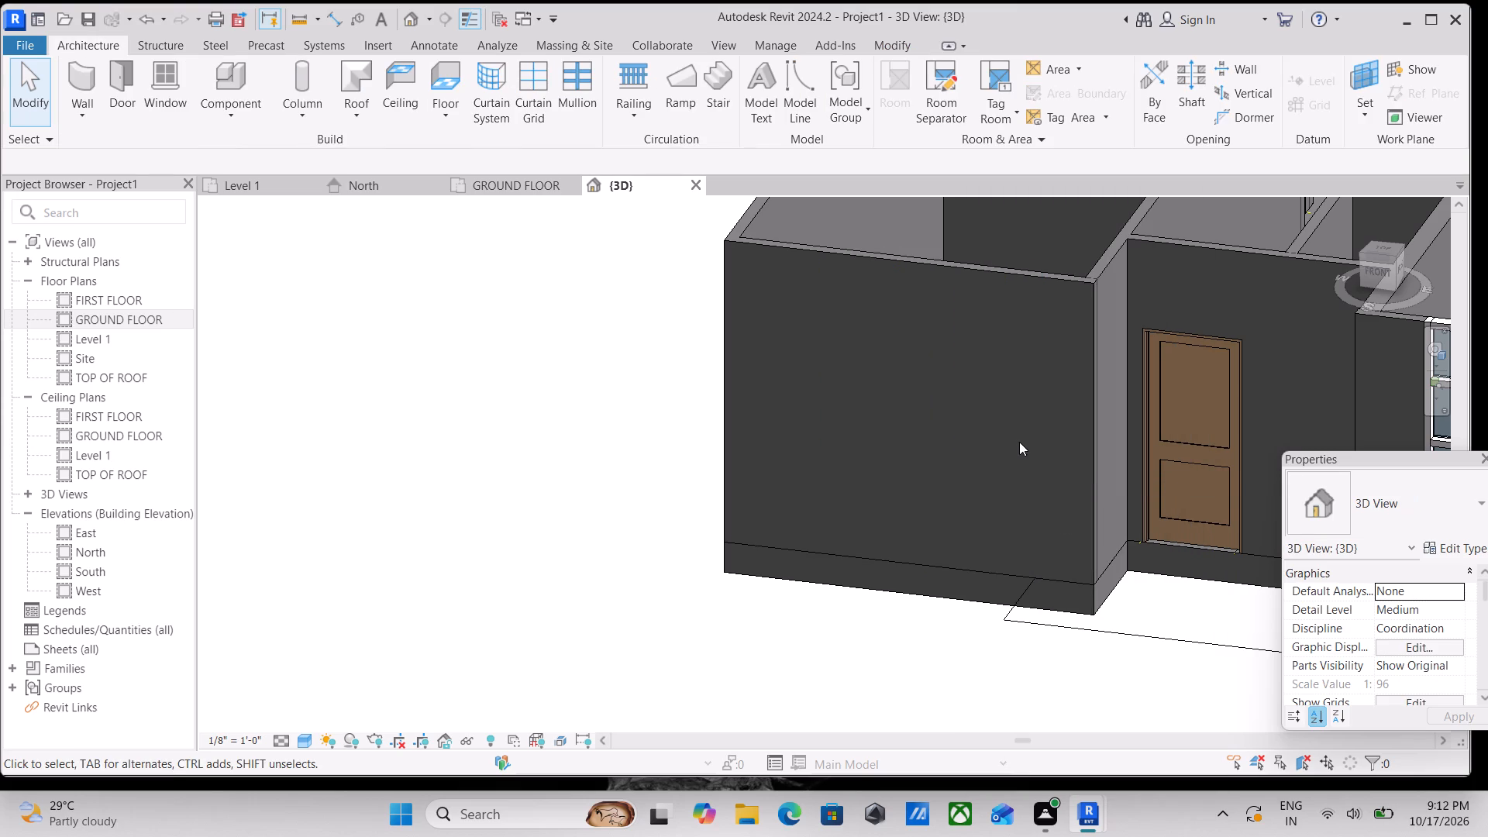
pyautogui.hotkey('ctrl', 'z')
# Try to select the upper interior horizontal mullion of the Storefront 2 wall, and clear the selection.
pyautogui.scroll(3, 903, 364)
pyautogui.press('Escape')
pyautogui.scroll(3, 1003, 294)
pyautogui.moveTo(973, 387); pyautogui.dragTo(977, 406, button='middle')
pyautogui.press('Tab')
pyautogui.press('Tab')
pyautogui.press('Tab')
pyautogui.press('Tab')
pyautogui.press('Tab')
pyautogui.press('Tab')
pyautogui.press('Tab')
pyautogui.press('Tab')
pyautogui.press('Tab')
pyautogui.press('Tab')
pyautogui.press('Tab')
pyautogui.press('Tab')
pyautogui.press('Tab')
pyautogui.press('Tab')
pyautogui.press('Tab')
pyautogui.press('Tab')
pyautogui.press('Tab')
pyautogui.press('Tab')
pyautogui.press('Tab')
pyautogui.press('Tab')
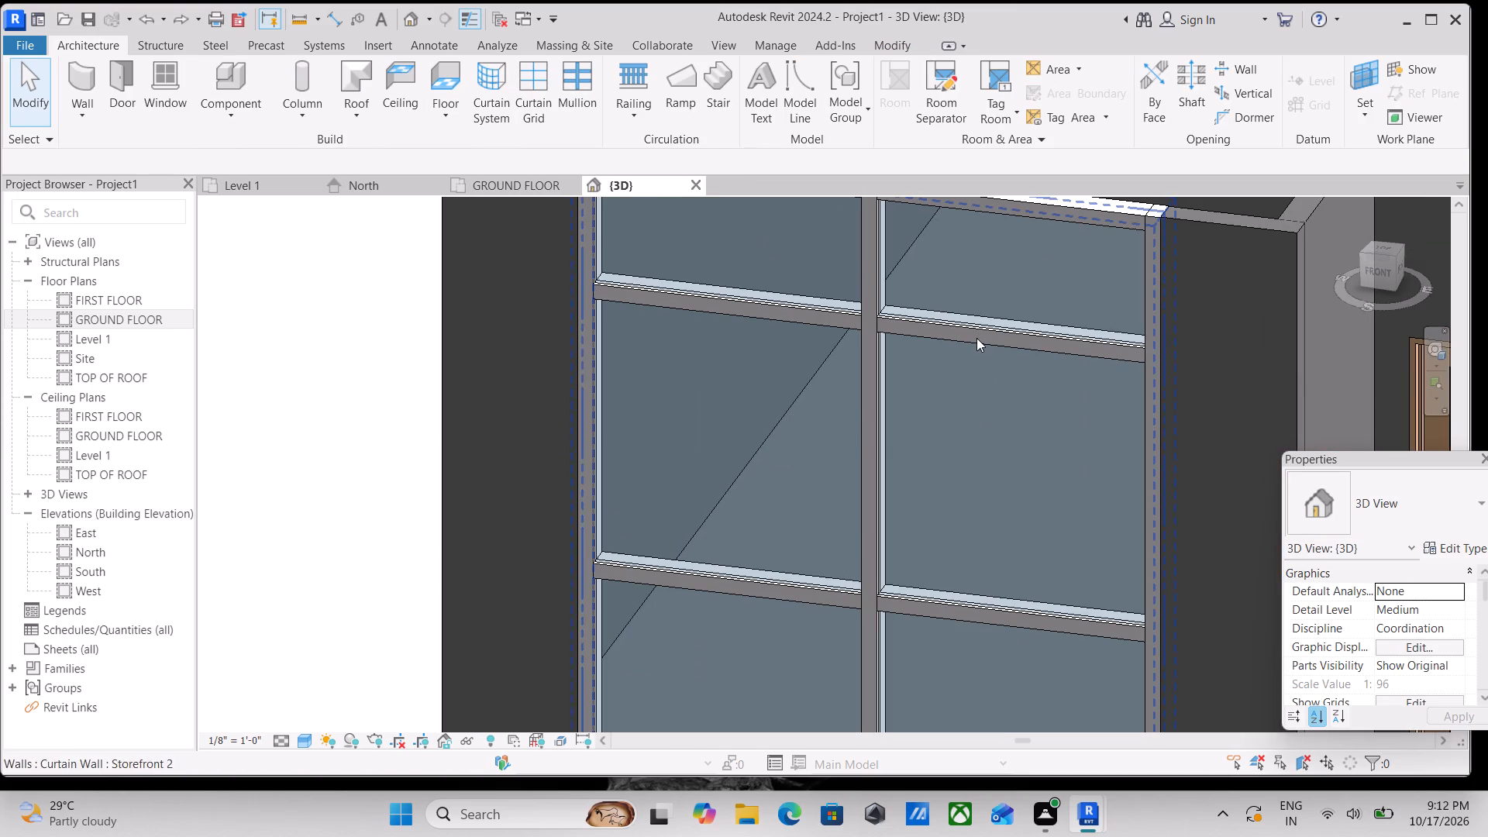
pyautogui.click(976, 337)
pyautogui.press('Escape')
# Select the middle-row glazed panel in the right-hand bay of the Storefront 2 curtain wall.
pyautogui.scroll(-2, 904, 352)
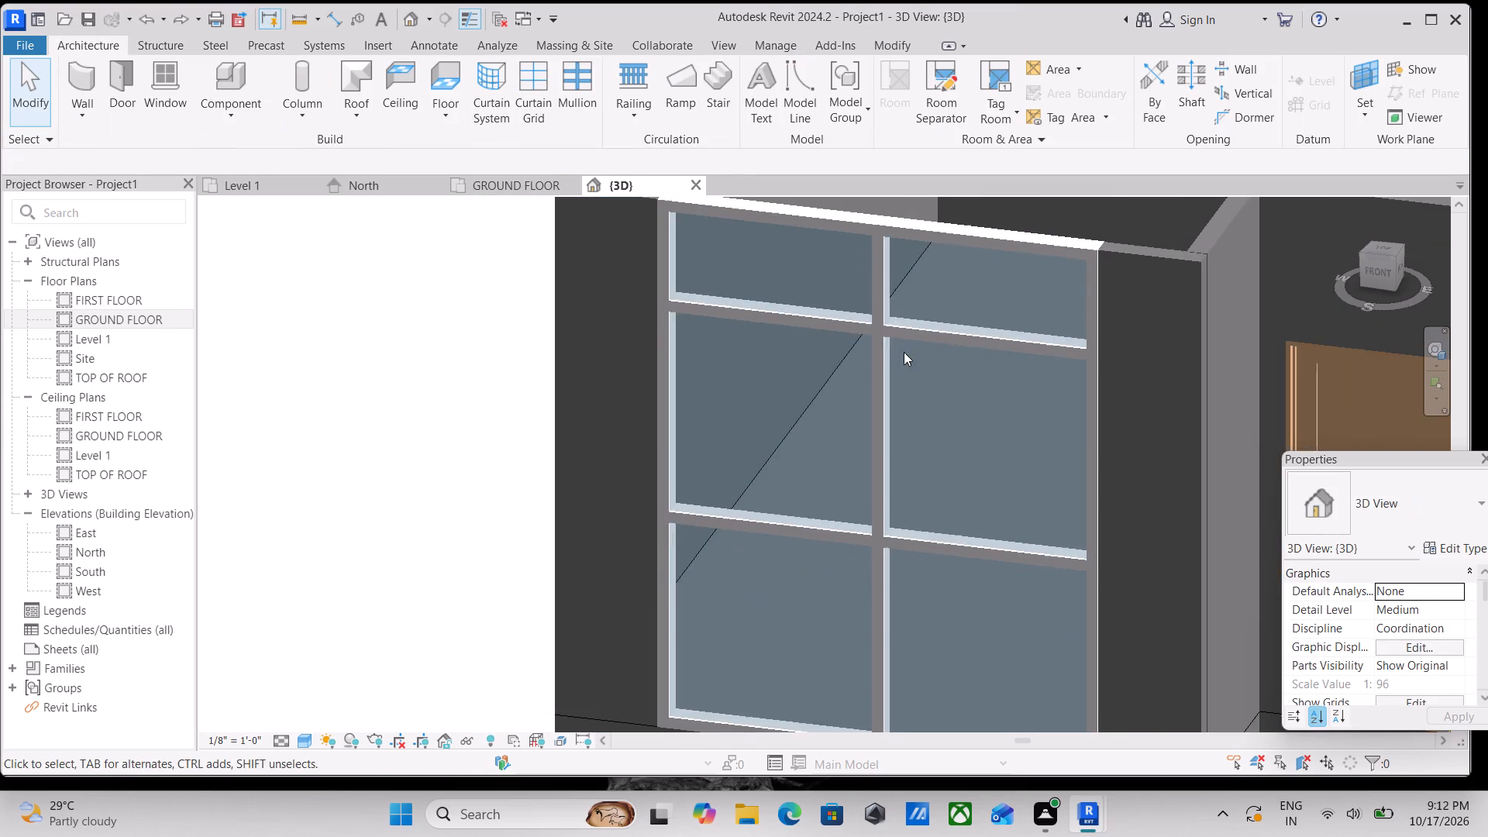
pyautogui.press('Tab')
pyautogui.press('Tab')
pyautogui.press('Tab')
pyautogui.press('Tab')
pyautogui.press('Tab')
pyautogui.press('Tab')
pyautogui.press('Tab')
pyautogui.press('Tab')
pyautogui.press('Tab')
pyautogui.press('Tab')
pyautogui.press('Tab')
pyautogui.press('Tab')
pyautogui.press('Tab')
pyautogui.press('Tab')
pyautogui.press('Tab')
pyautogui.press('Tab')
pyautogui.press('Tab')
pyautogui.press('Tab')
pyautogui.press('Tab')
pyautogui.press('Tab')
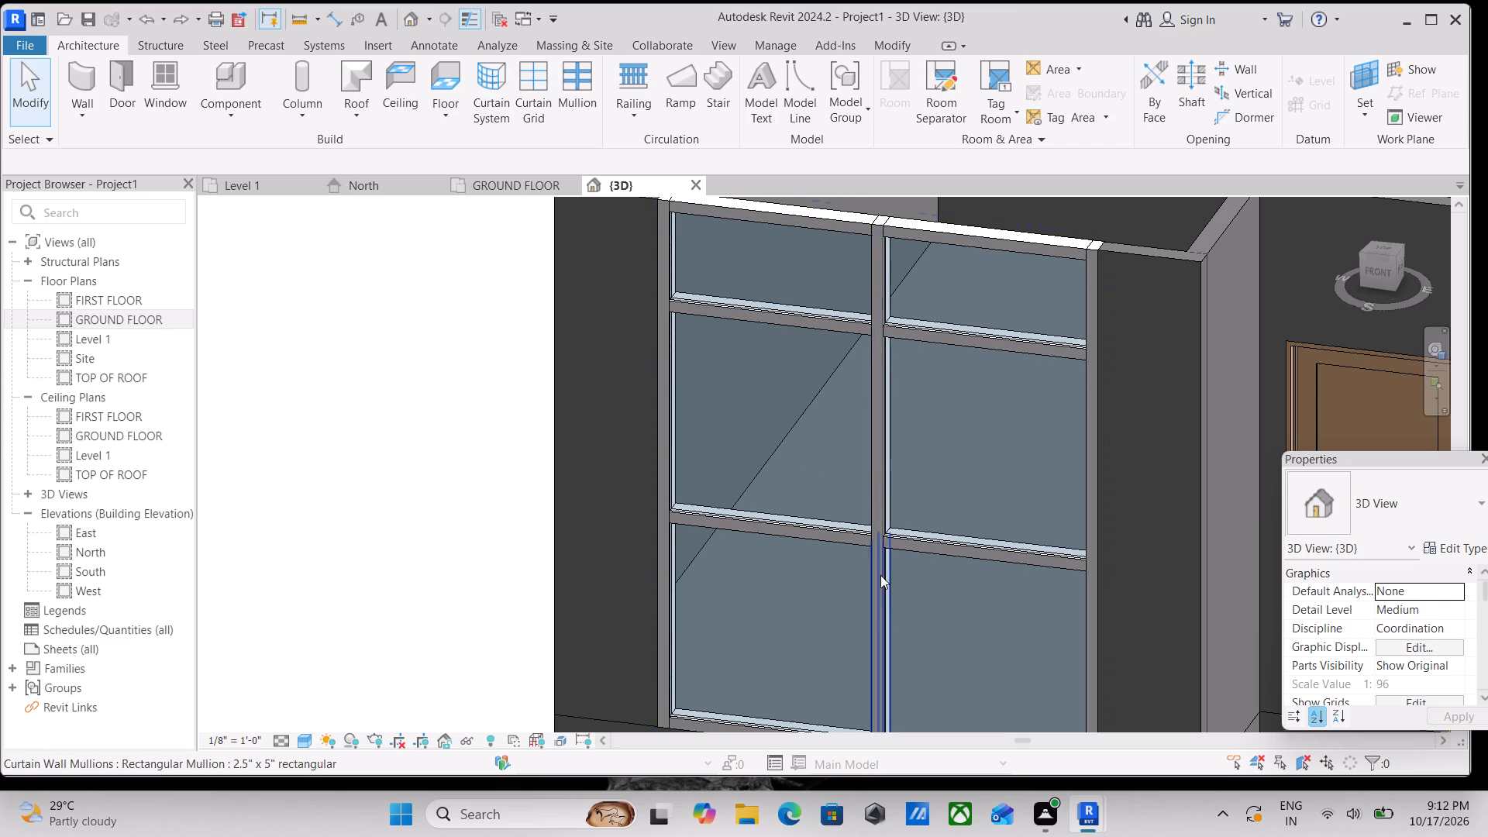
pyautogui.click(956, 553)
pyautogui.rightClick(956, 553)
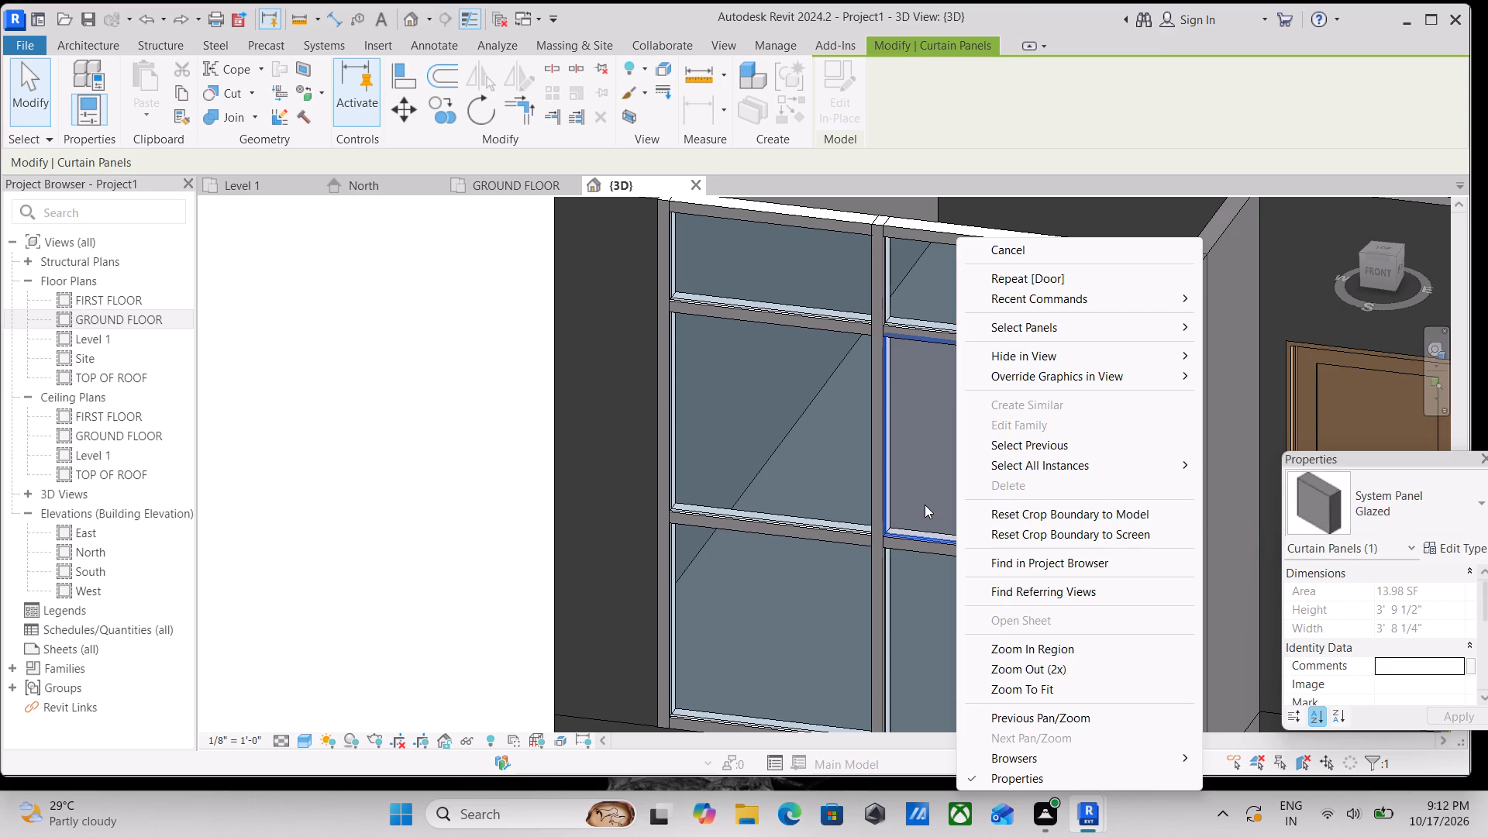
pyautogui.press('Escape')
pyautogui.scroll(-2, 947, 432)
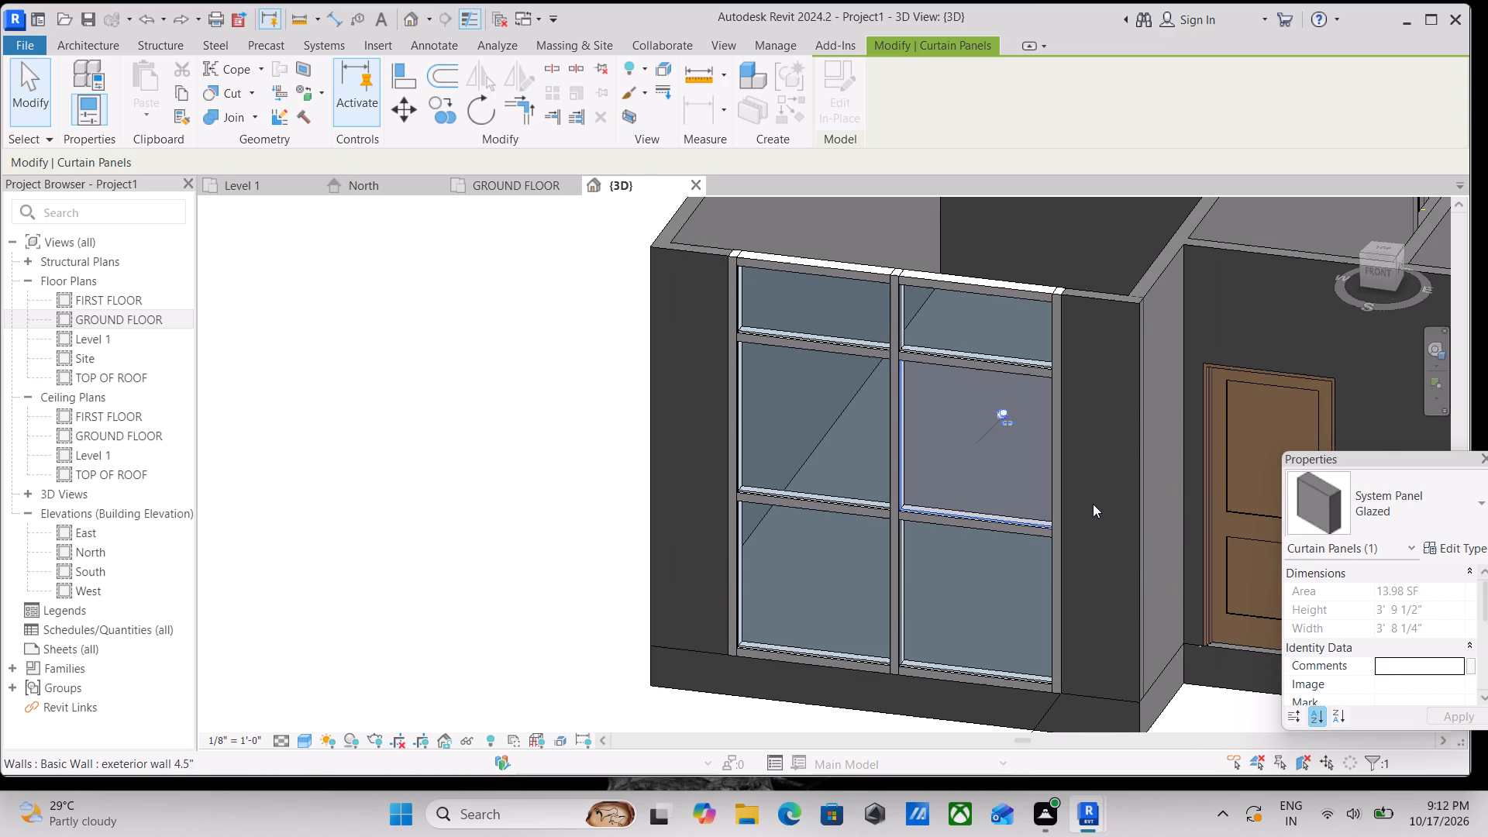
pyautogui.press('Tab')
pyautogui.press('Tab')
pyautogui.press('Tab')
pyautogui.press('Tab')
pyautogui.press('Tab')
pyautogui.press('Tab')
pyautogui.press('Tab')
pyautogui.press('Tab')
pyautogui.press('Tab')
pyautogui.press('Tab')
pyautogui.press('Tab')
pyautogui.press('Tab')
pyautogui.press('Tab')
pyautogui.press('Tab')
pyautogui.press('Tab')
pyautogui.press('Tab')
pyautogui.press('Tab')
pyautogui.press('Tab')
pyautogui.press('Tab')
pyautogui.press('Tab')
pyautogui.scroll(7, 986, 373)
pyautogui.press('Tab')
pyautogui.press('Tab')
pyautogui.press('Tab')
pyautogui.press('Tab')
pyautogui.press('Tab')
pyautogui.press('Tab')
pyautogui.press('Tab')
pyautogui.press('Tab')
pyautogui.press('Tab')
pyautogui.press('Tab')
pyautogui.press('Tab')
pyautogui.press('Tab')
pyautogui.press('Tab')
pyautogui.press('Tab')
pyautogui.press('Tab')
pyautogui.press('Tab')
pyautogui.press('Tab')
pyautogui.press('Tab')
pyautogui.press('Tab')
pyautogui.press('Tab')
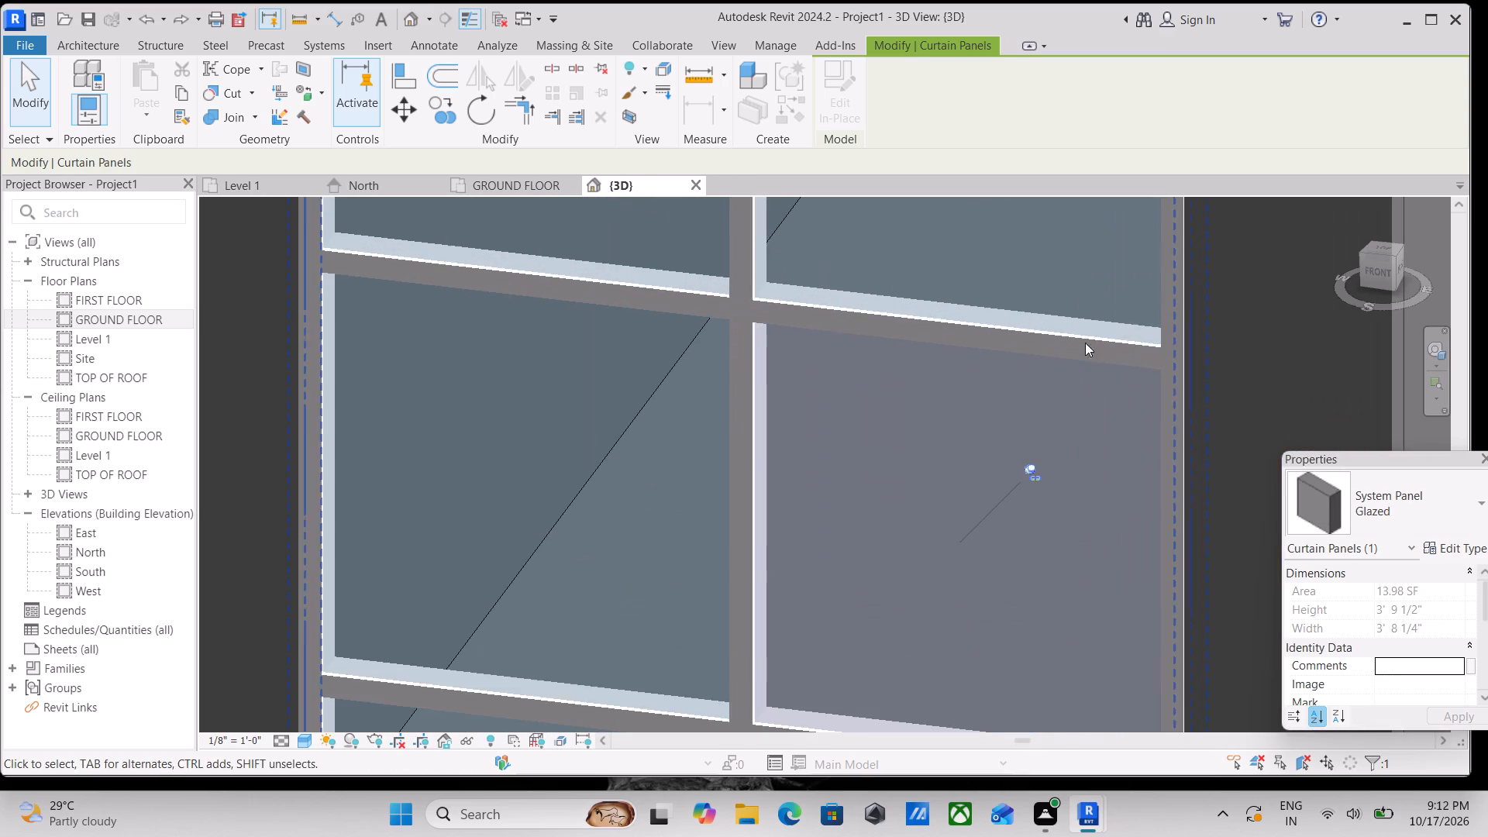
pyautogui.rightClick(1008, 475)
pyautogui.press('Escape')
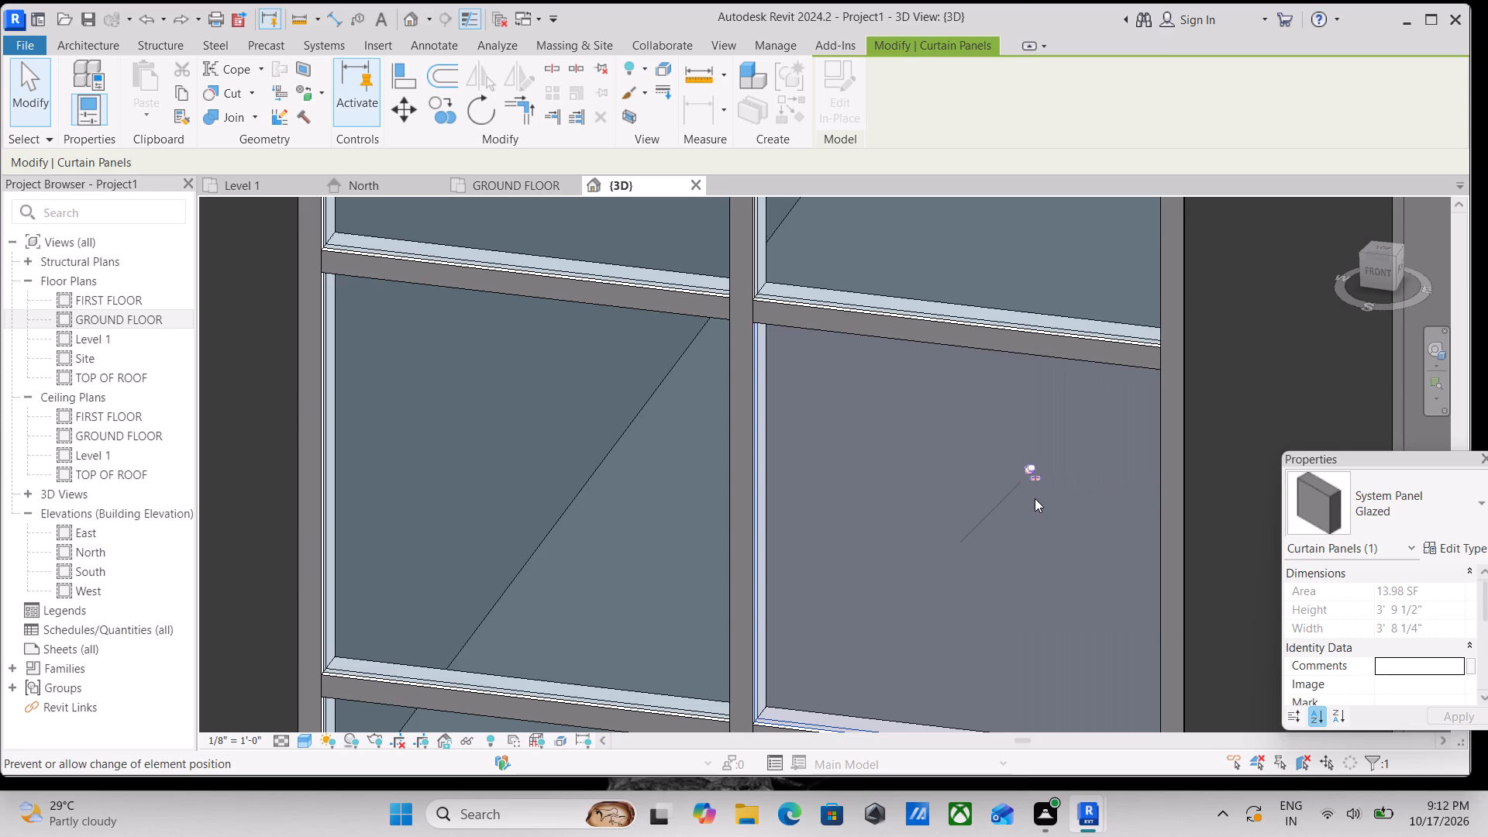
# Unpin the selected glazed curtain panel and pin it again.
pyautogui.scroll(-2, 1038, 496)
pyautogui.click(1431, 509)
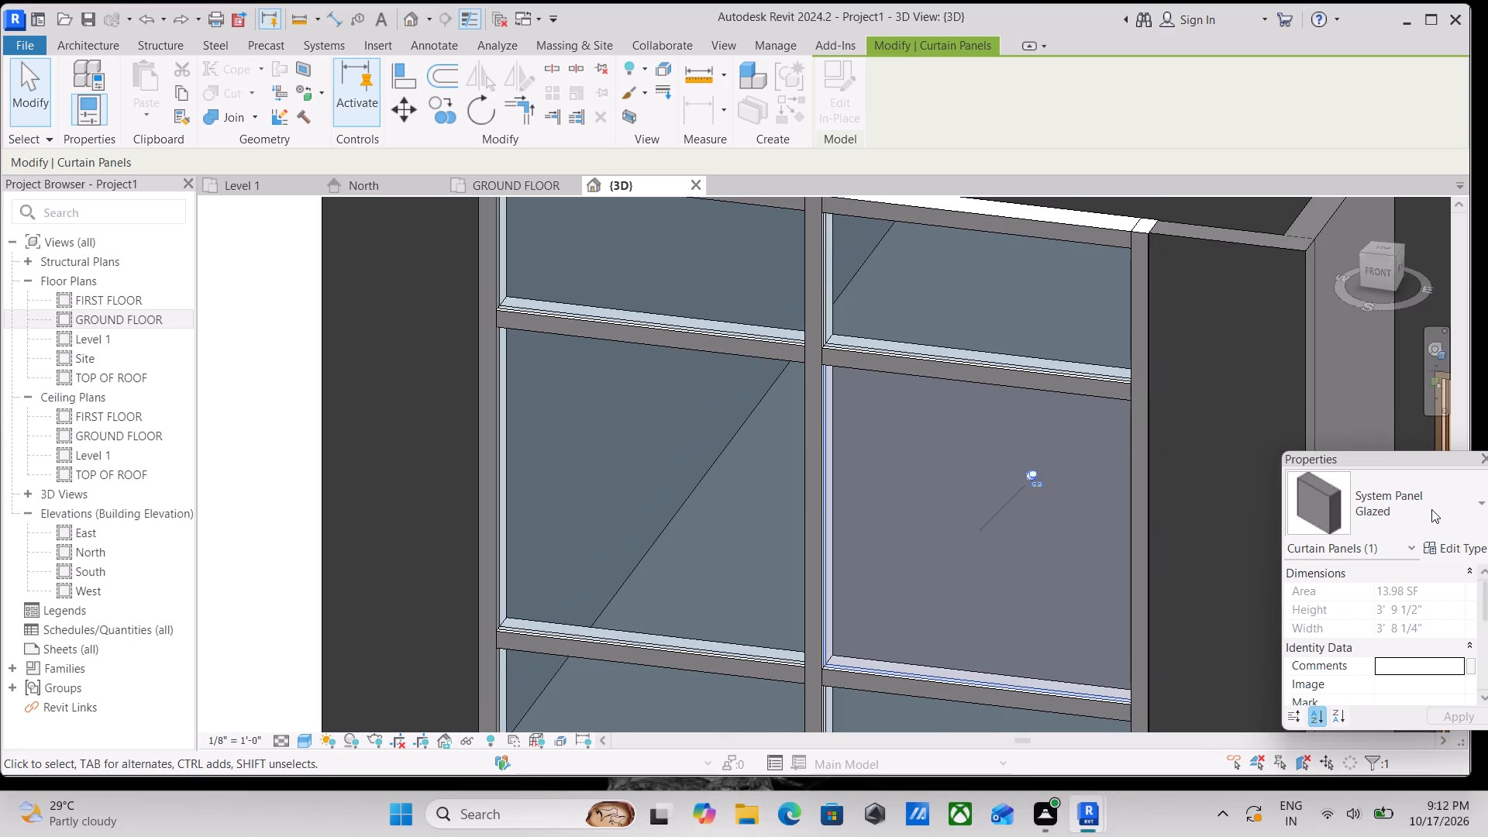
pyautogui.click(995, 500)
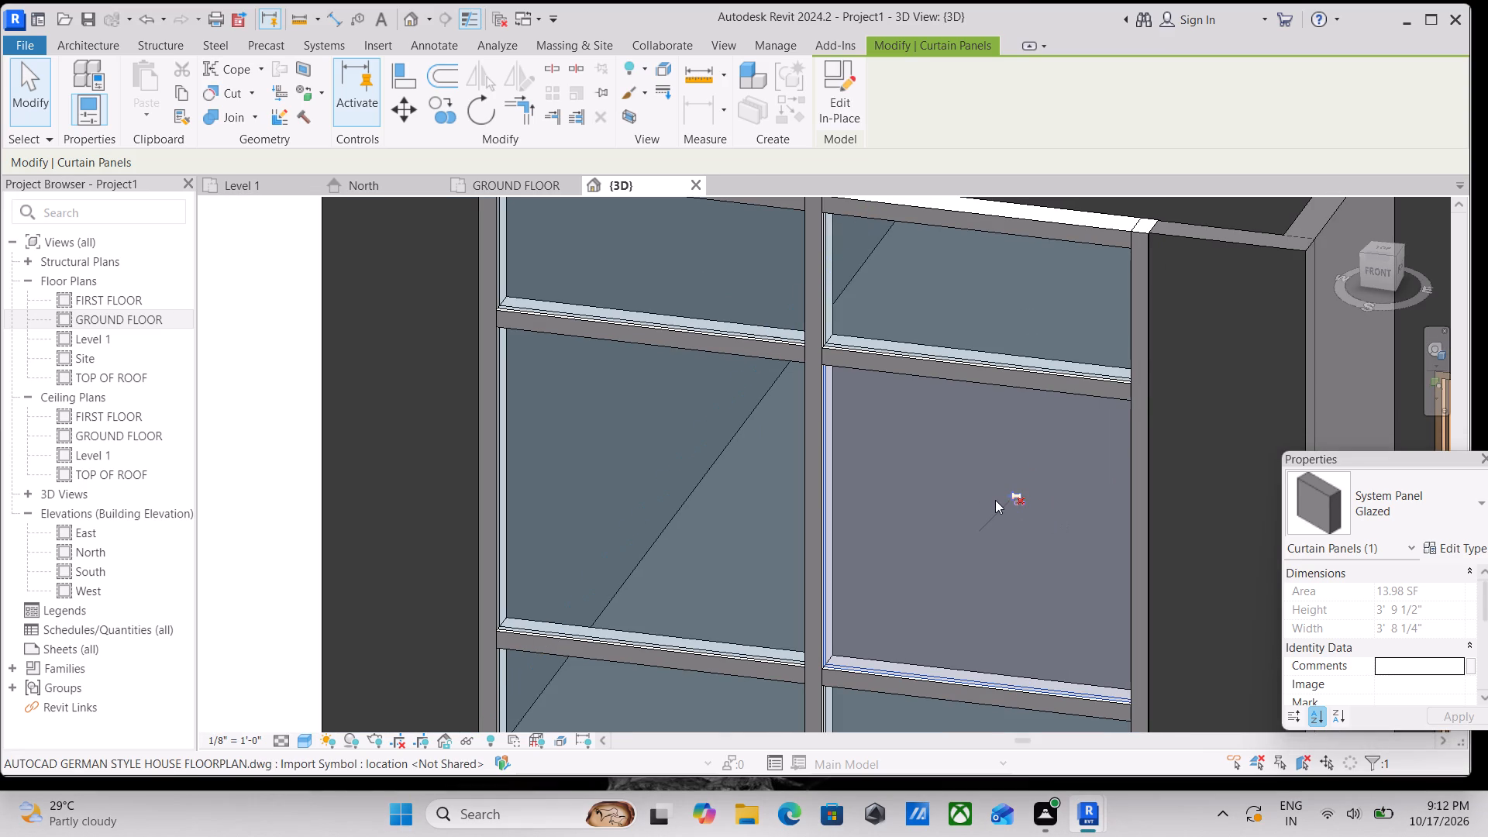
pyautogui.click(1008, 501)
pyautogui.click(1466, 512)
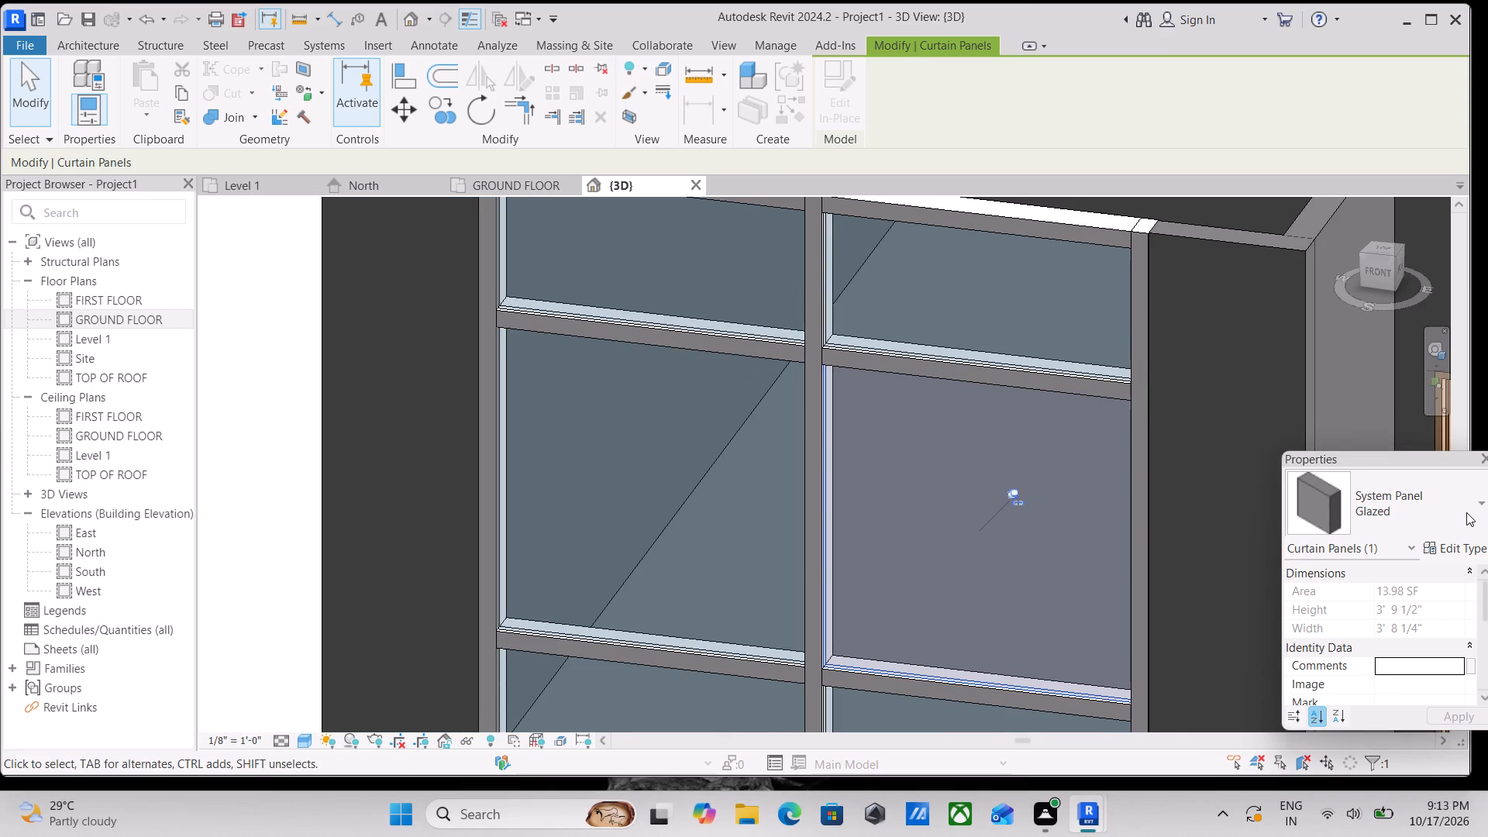
# Open the Glazed panel type's material assignment in the Material Browser, keeping Glass selected.
pyautogui.click(1462, 549)
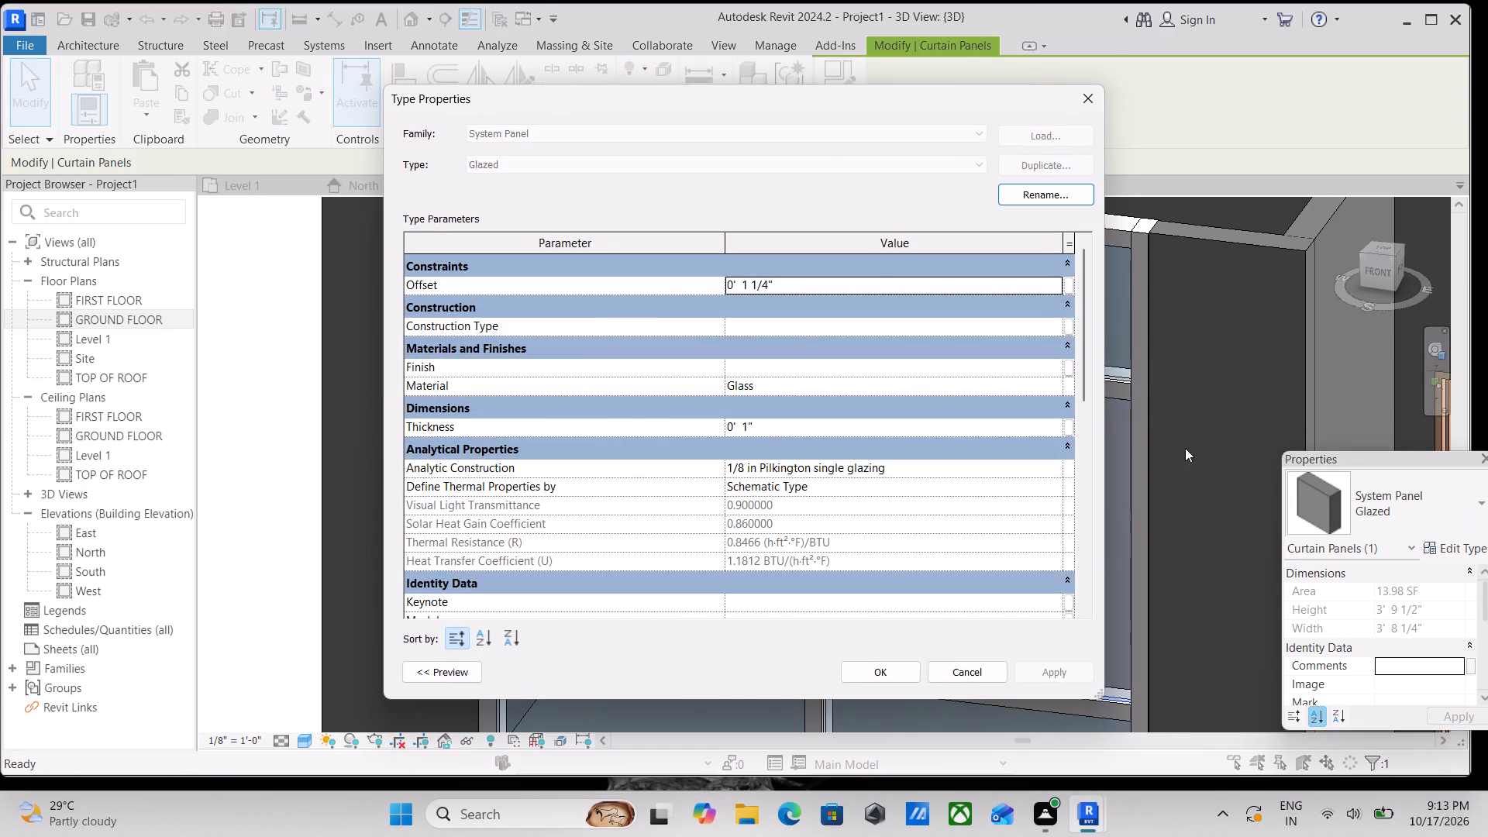
pyautogui.scroll(-1, 954, 321)
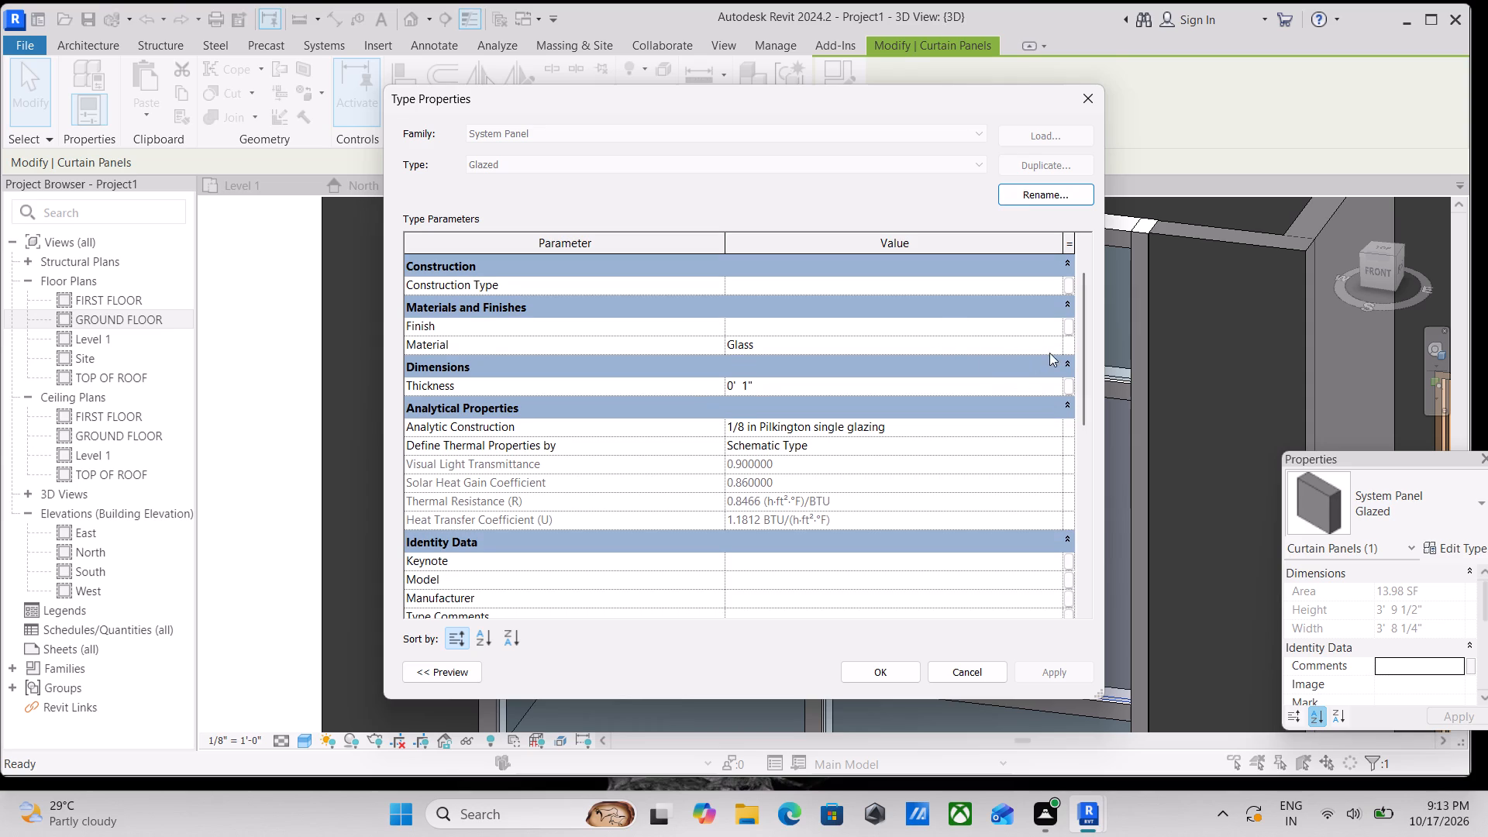
pyautogui.click(1058, 339)
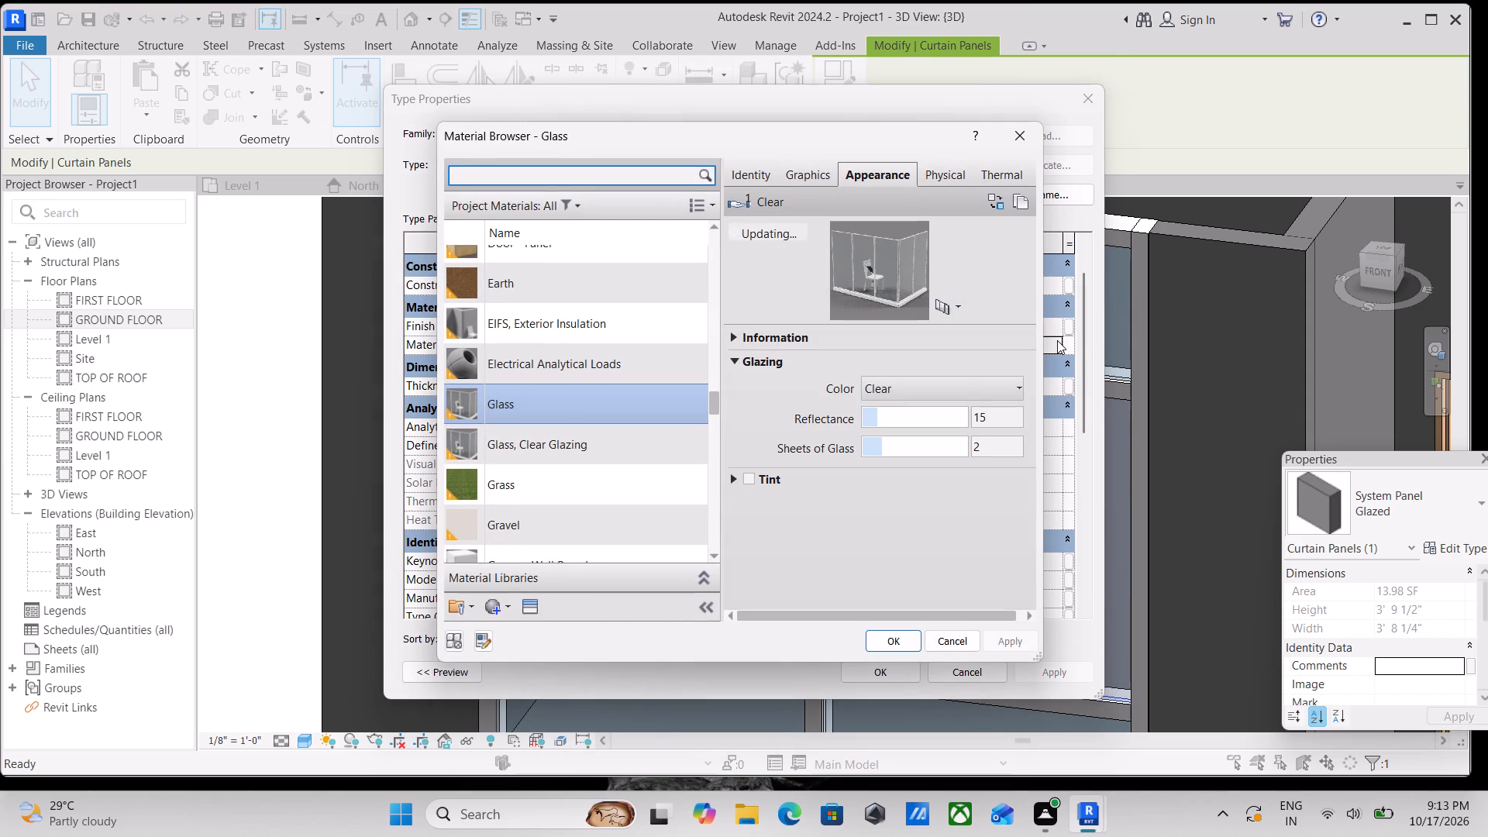
pyautogui.click(1023, 139)
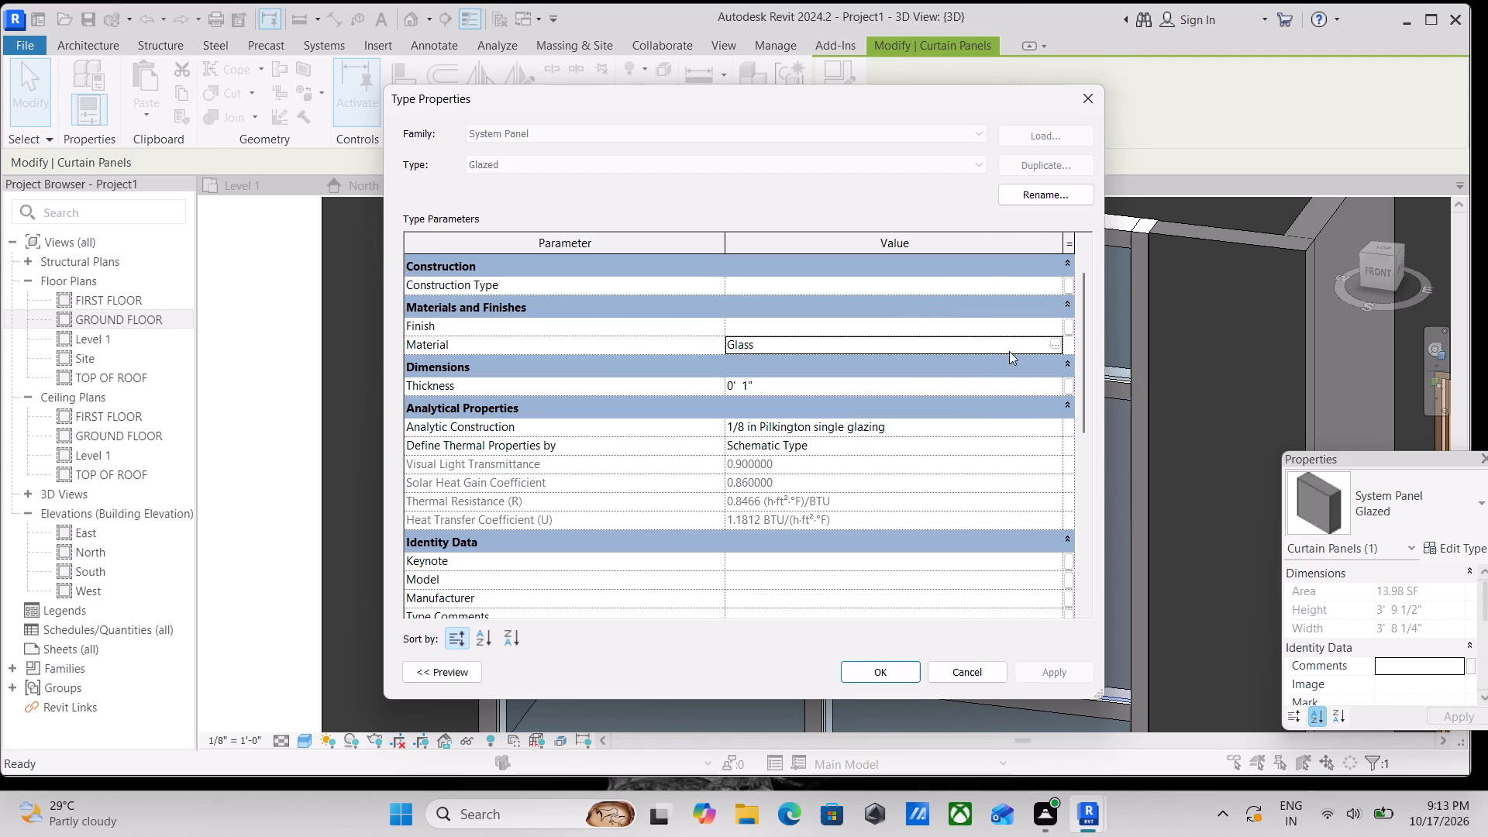
pyautogui.click(1056, 342)
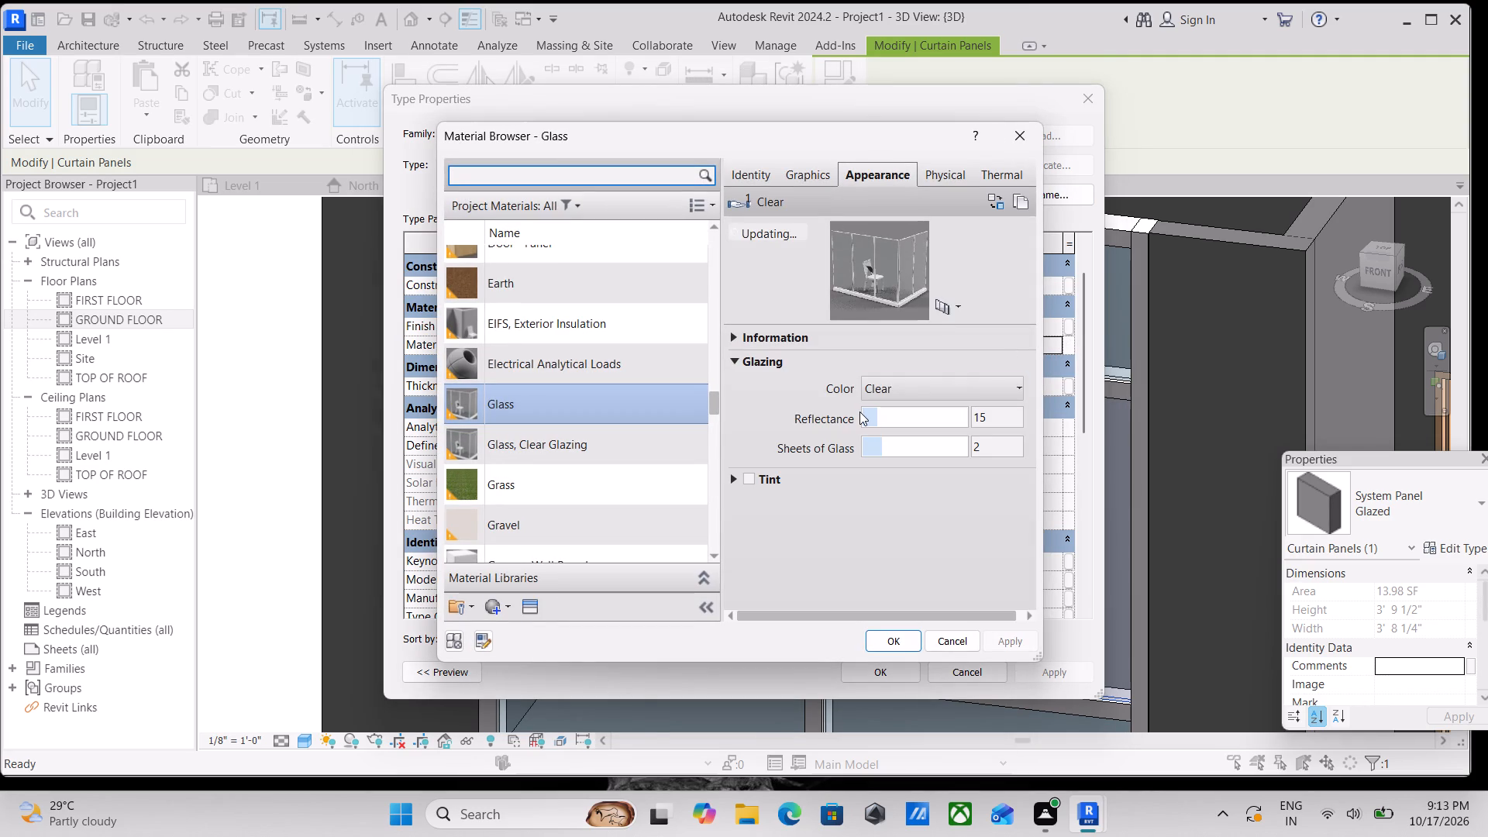
pyautogui.click(563, 436)
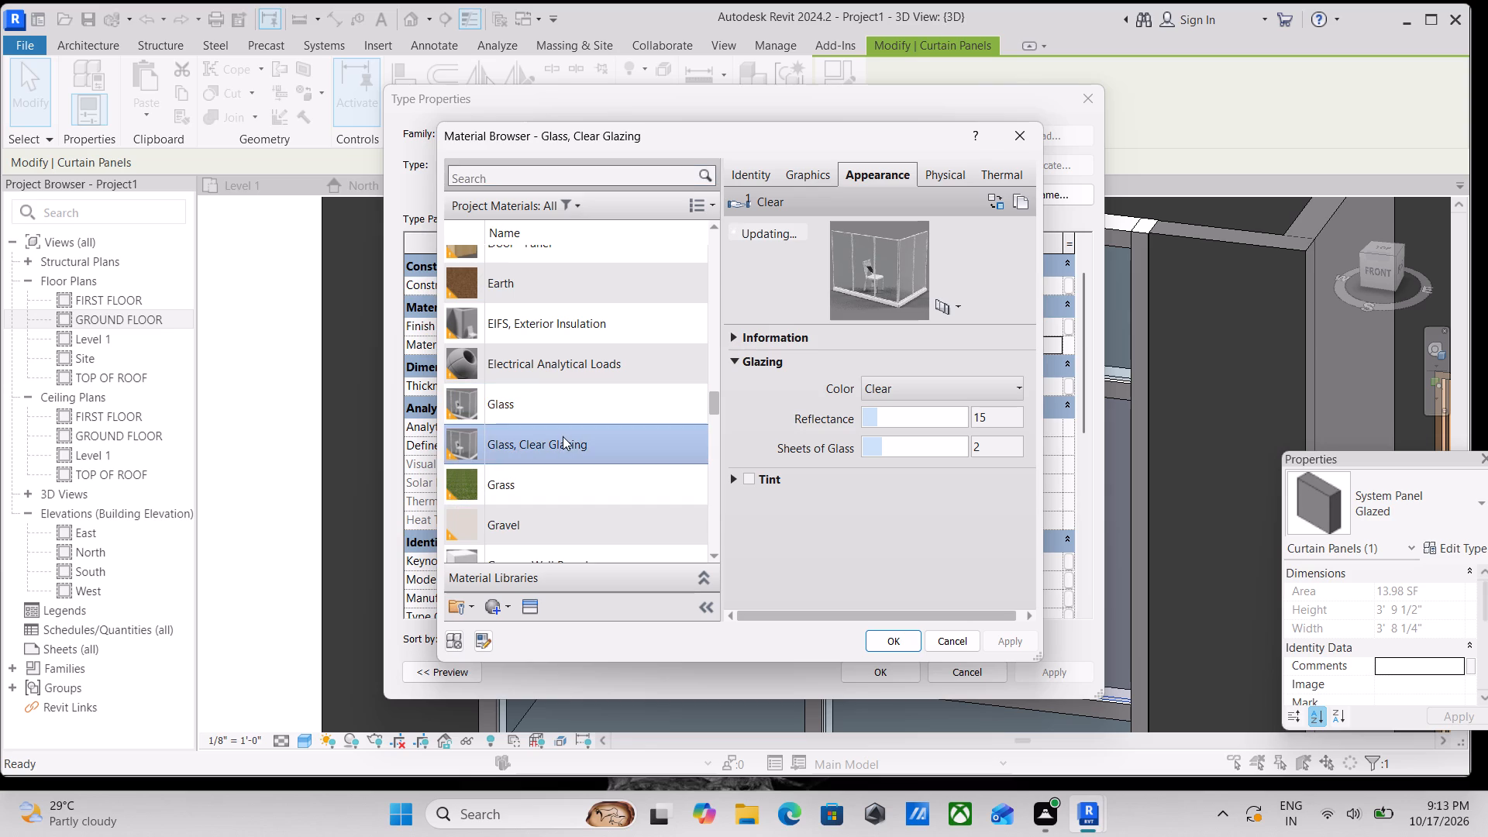
pyautogui.click(560, 405)
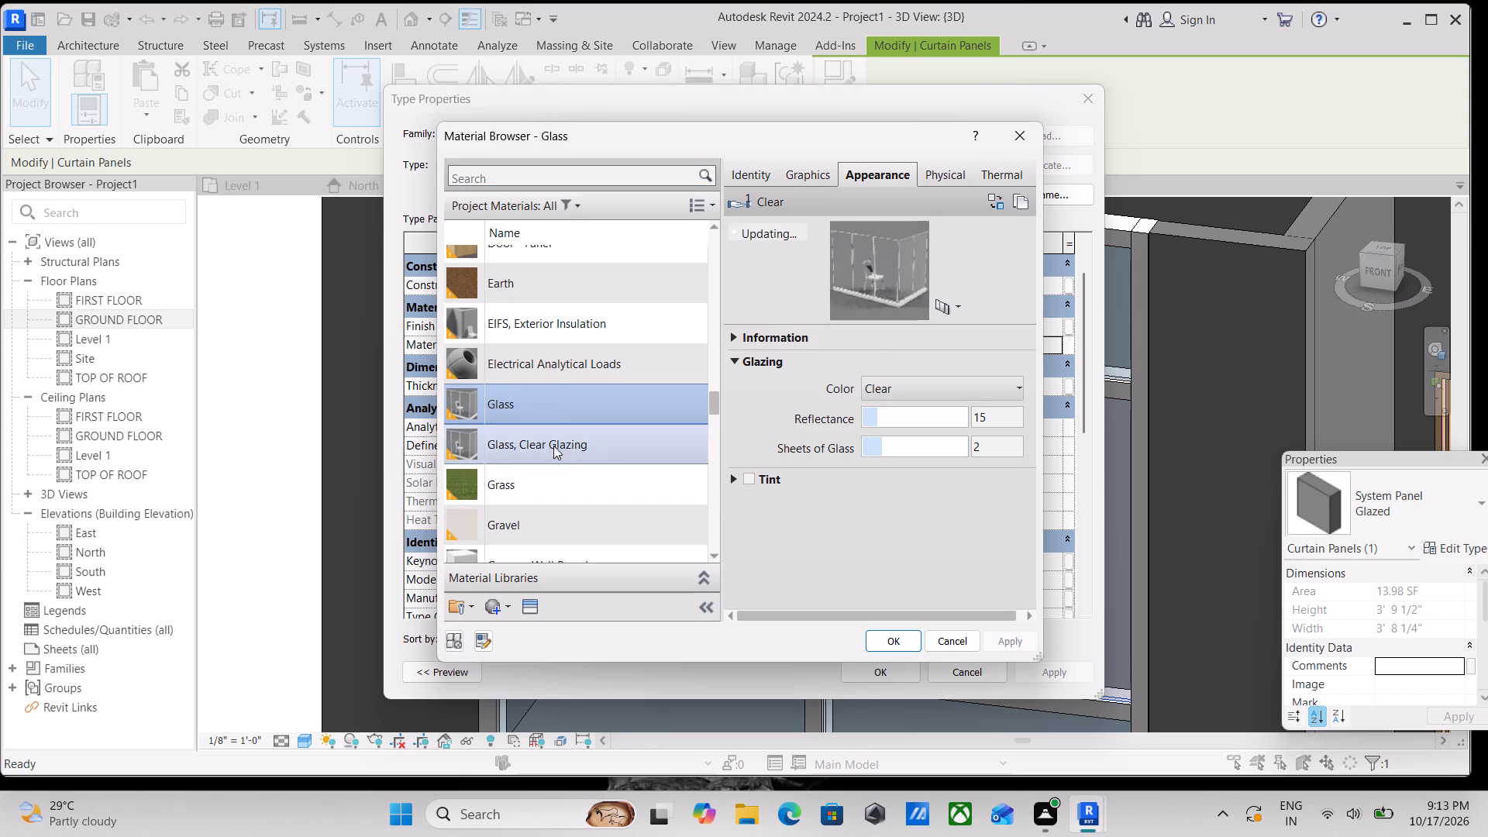
# Create a new material and name it GARAGE PANEL.
pyautogui.click(499, 602)
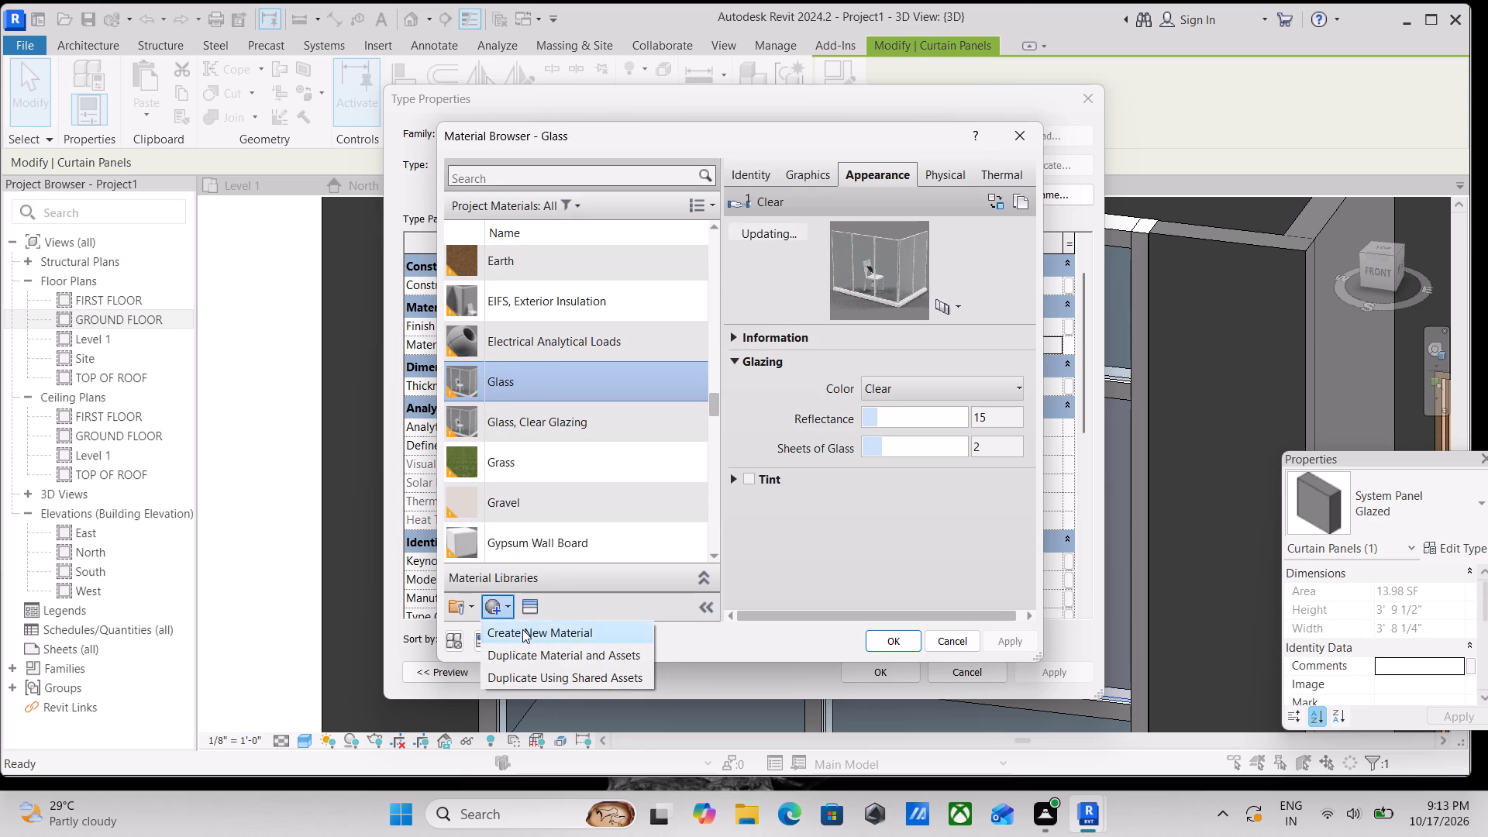
pyautogui.click(522, 629)
pyautogui.rightClick(584, 376)
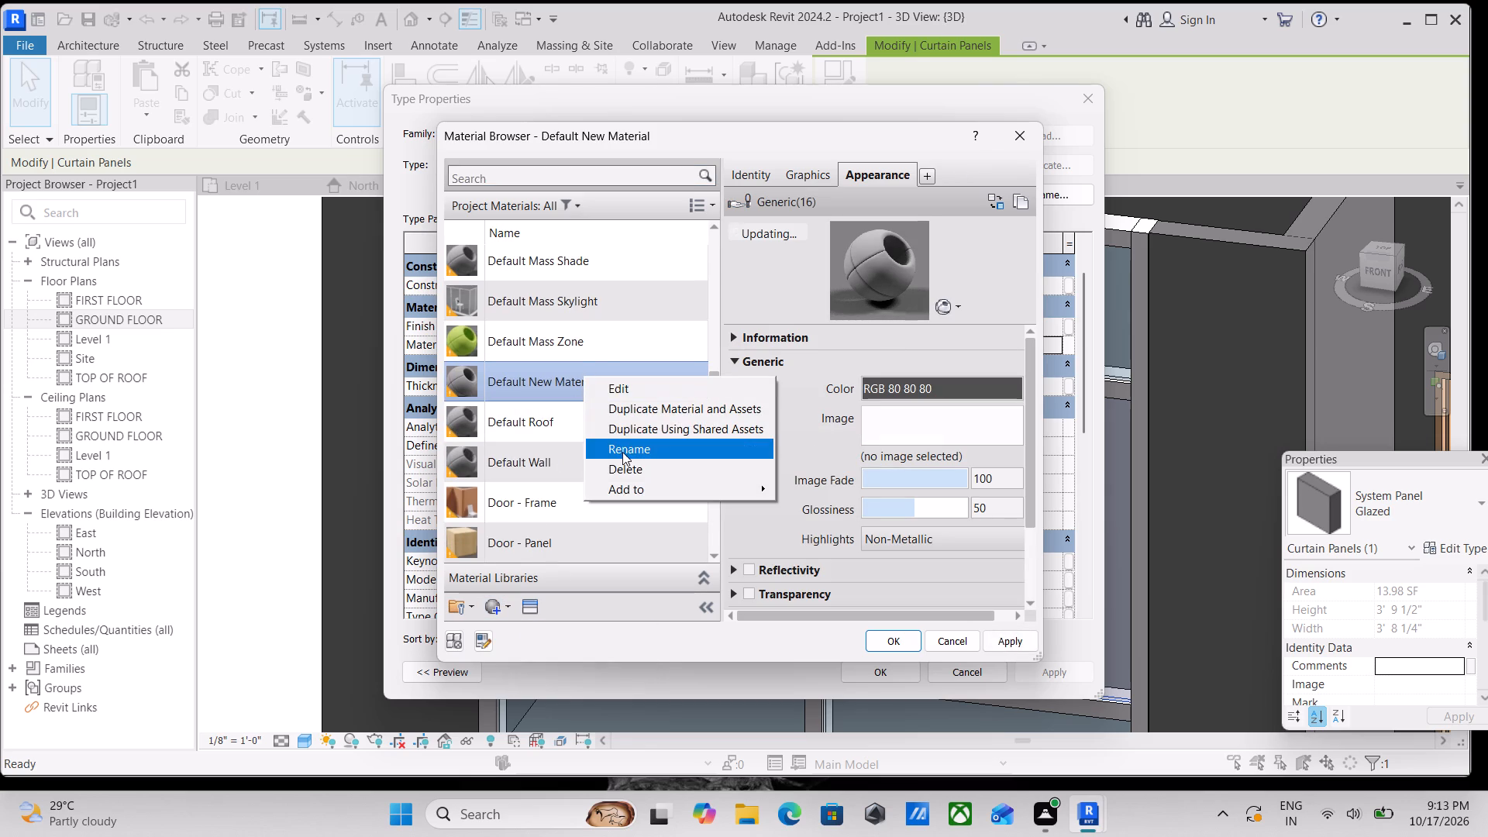
pyautogui.click(628, 447)
pyautogui.press('g')
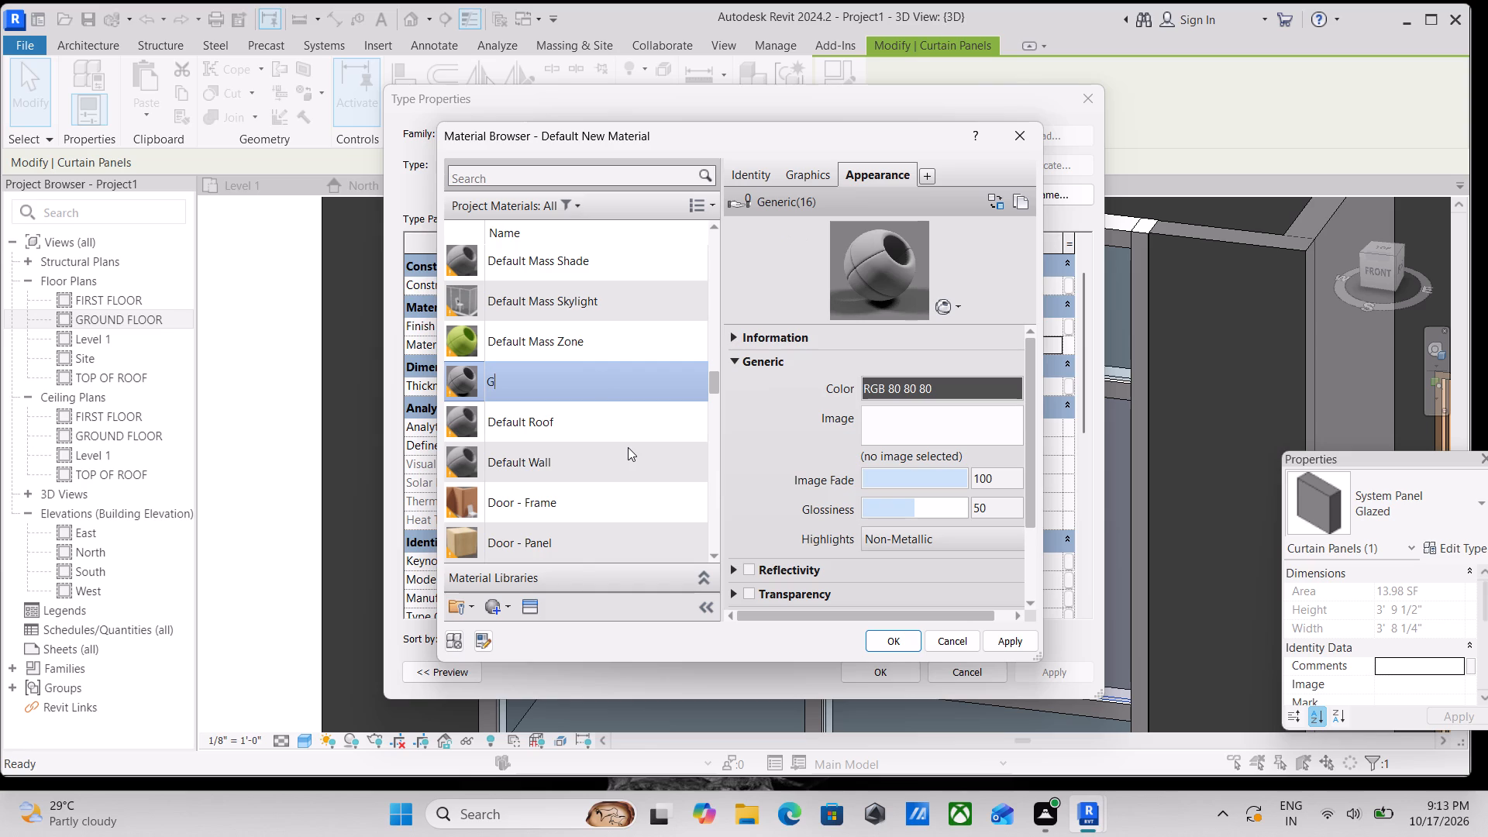
pyautogui.write('LASS')
pyautogui.press('space')
pyautogui.press('BackSpace')
pyautogui.press('BackSpace')
pyautogui.press('BackSpace')
pyautogui.press('BackSpace')
pyautogui.press('BackSpace')
pyautogui.press('BackSpace')
pyautogui.press('BackSpace')
pyautogui.press('BackSpace')
pyautogui.press('BackSpace')
pyautogui.write('GARAGE')
pyautogui.press('space')
pyautogui.write('PANEL')
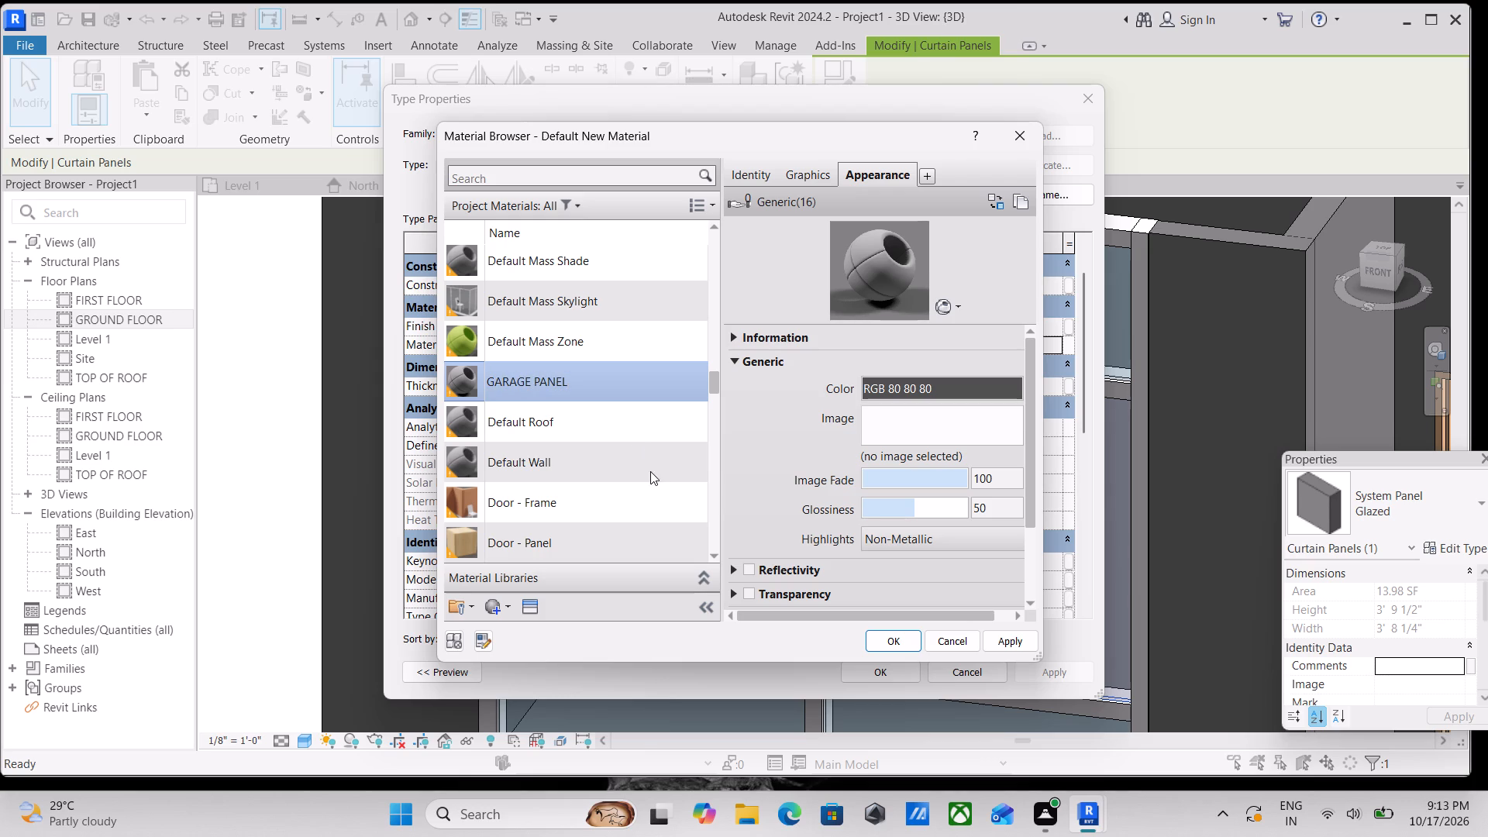
# Open the Asset Browser and examine the Textured, Color Density, Glazing and Smooth glass assets in the Appearance Library.
pyautogui.click(522, 604)
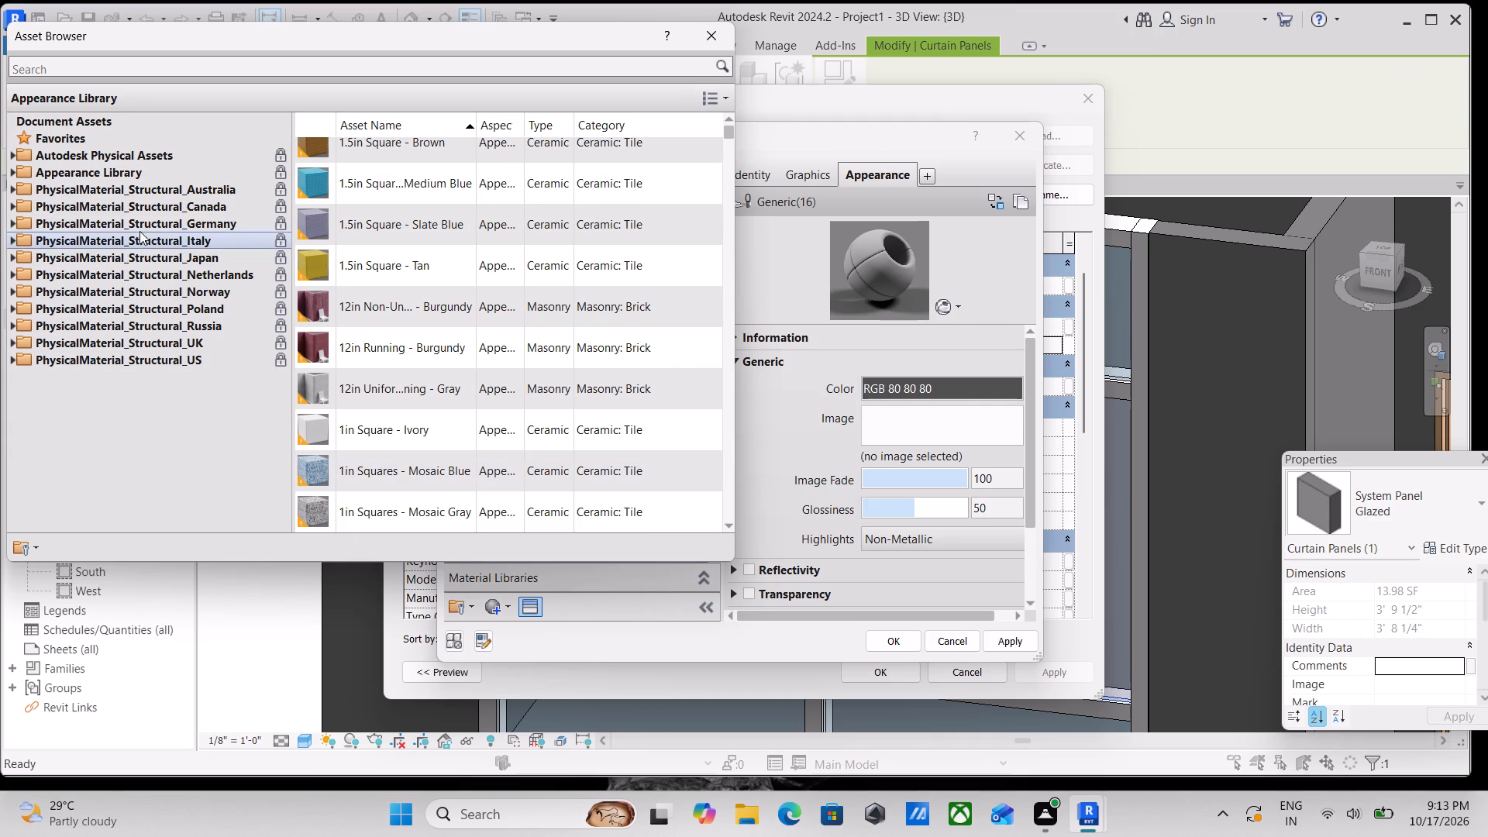
pyautogui.click(16, 169)
pyautogui.click(12, 172)
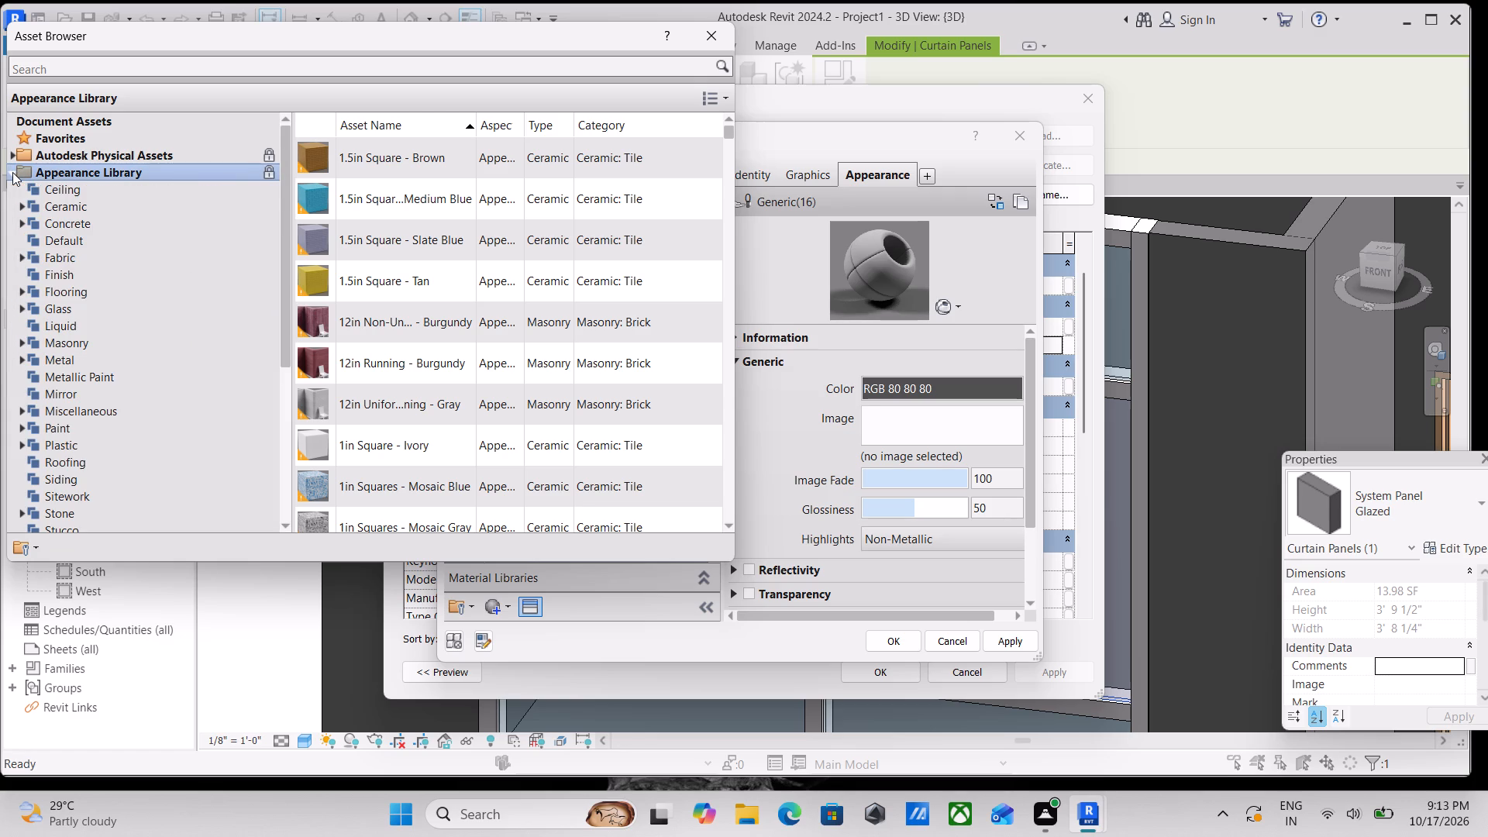
pyautogui.click(31, 307)
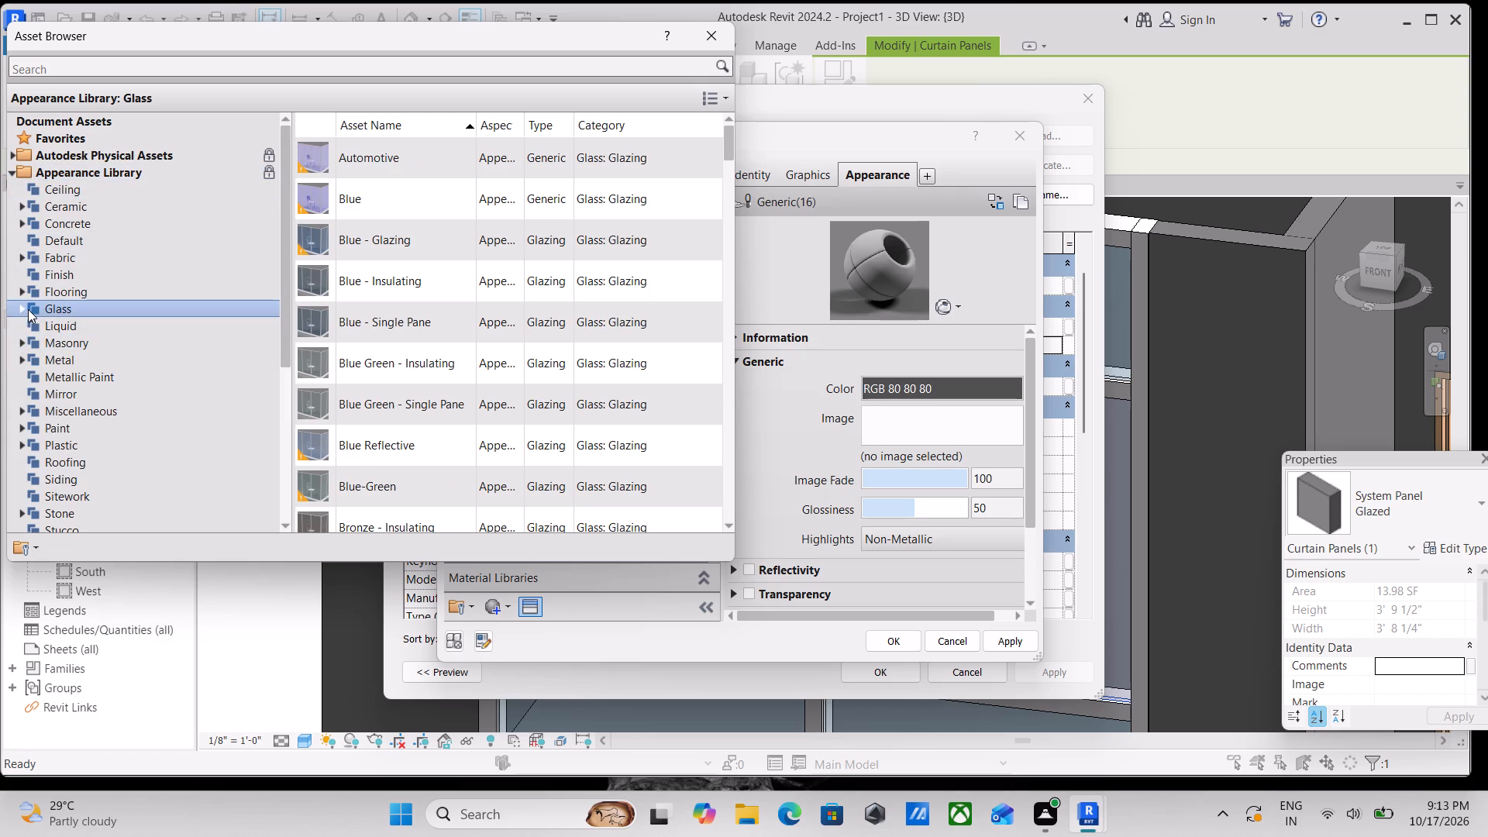
pyautogui.click(28, 309)
pyautogui.click(22, 305)
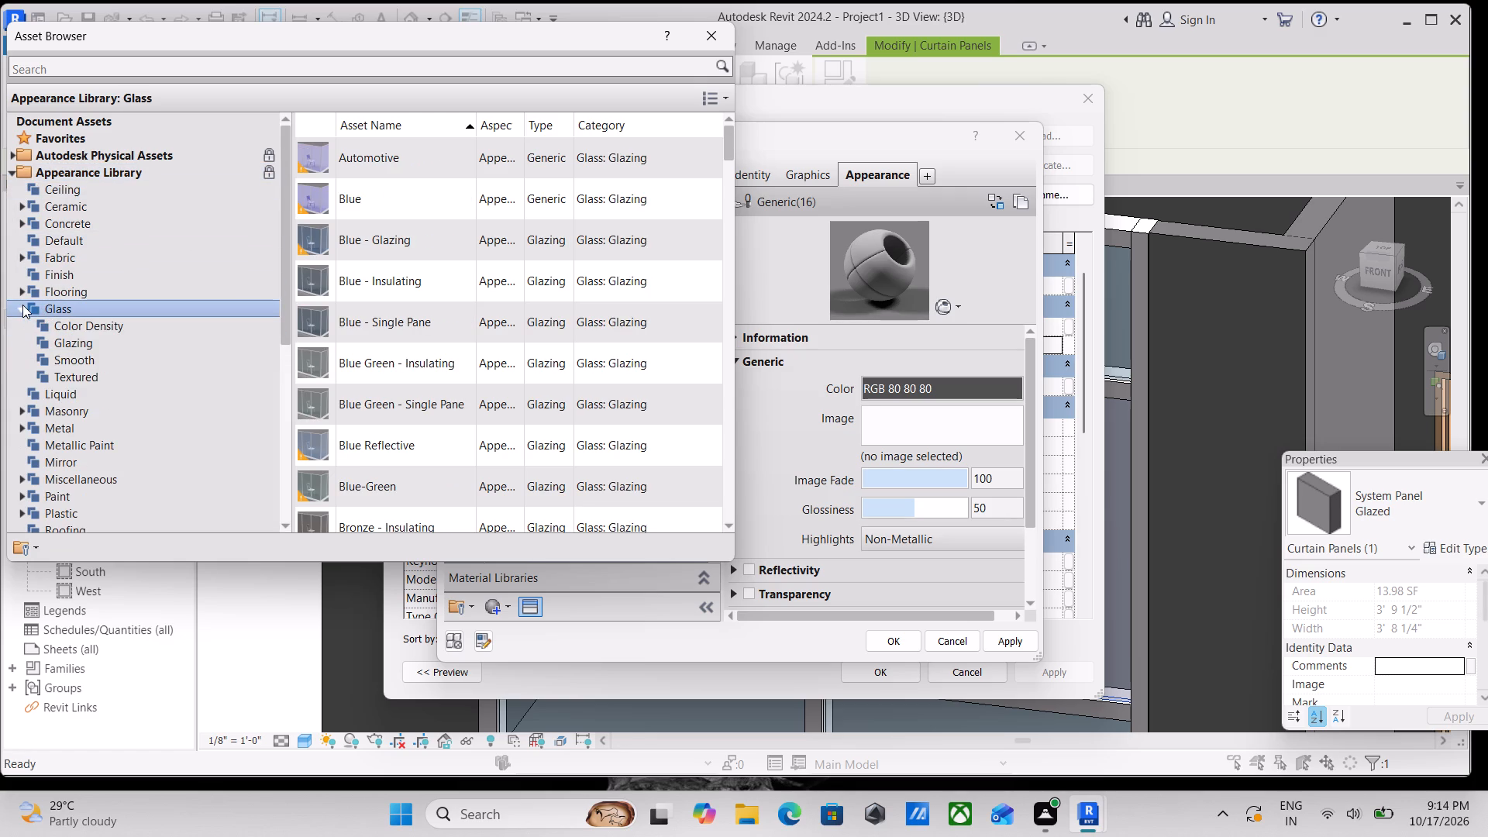
pyautogui.click(67, 374)
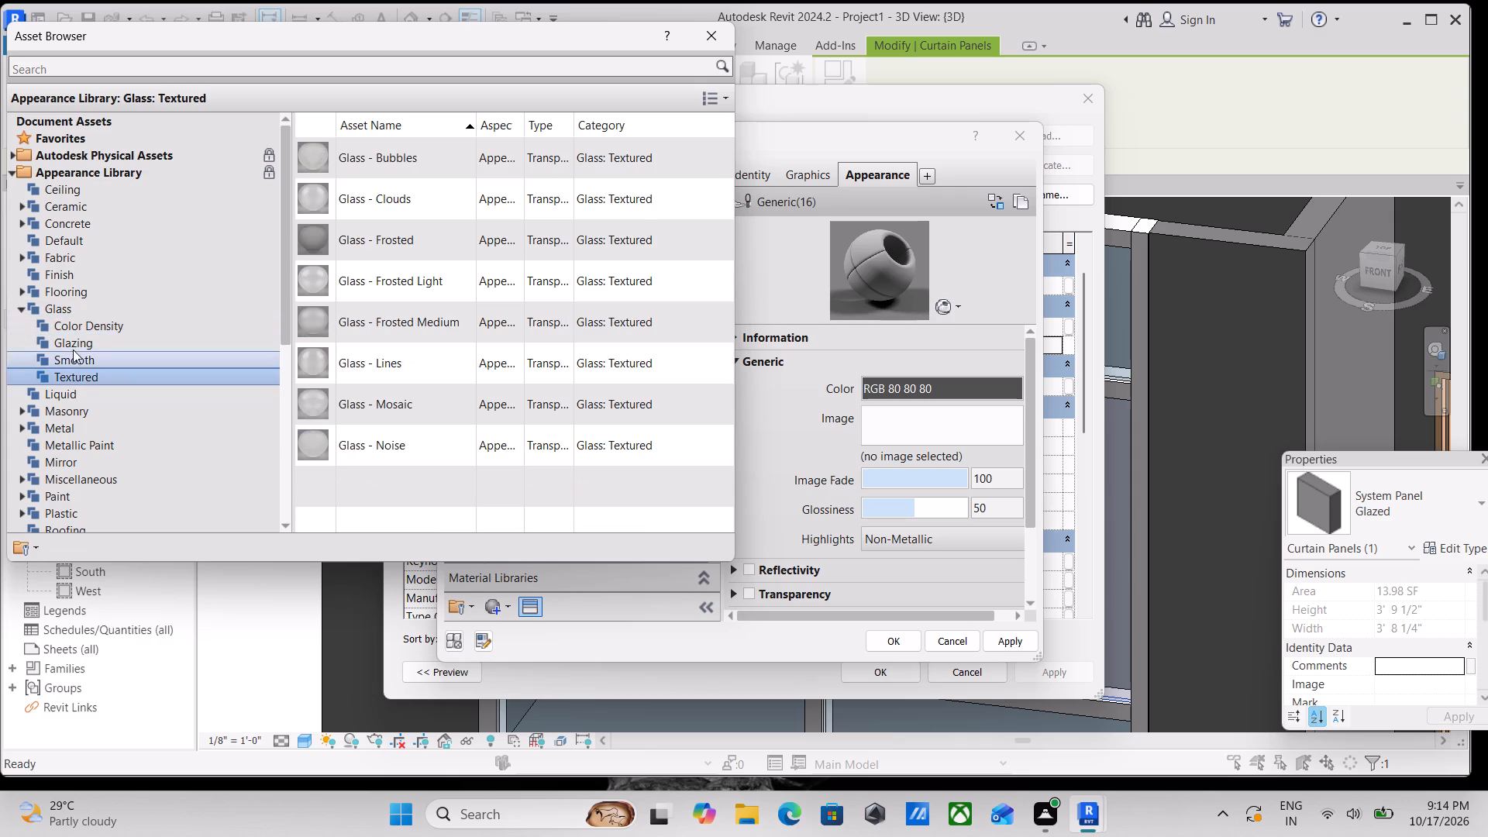
pyautogui.doubleClick(80, 329)
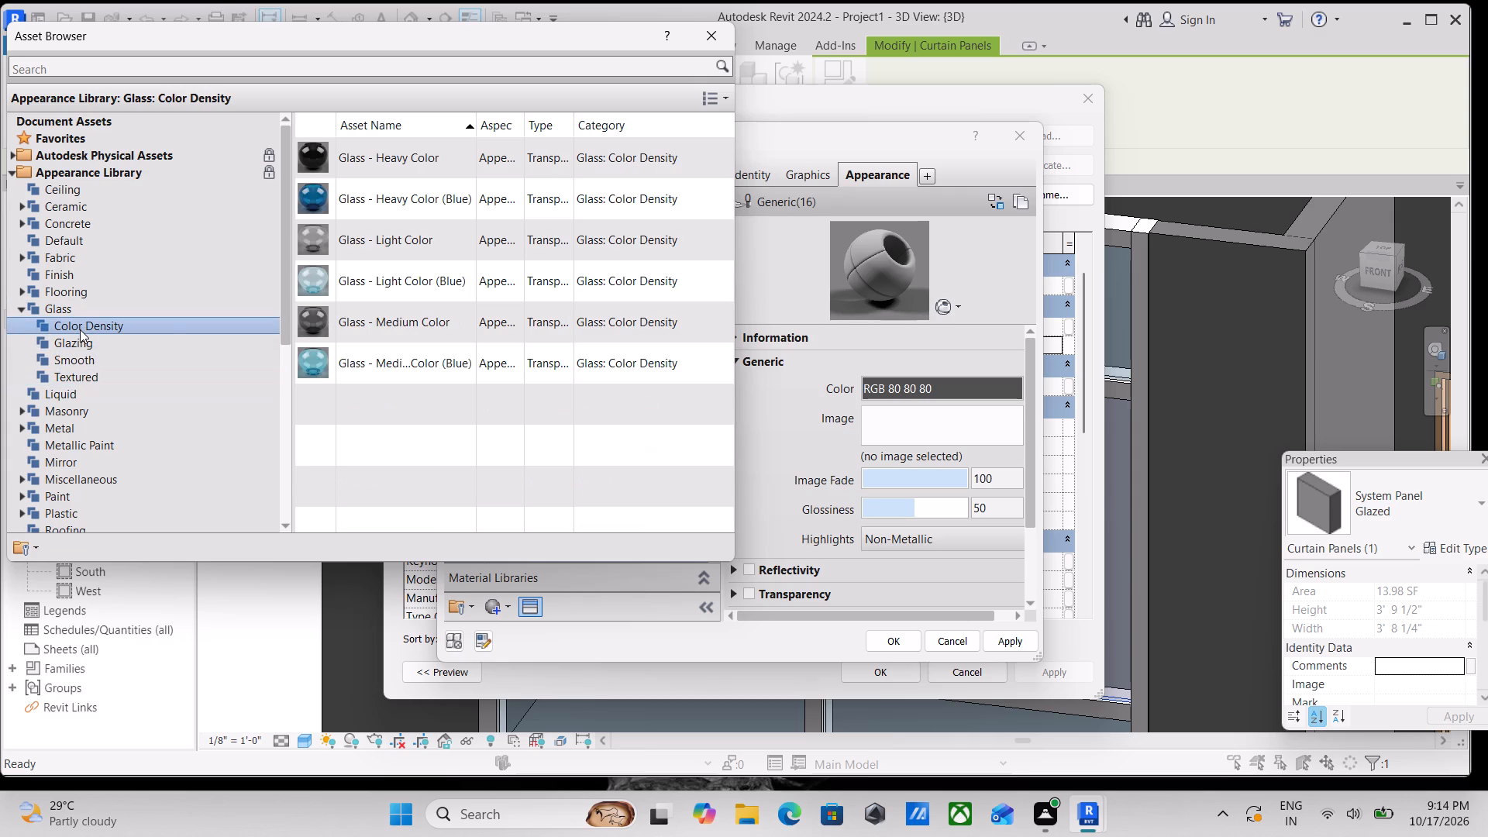
pyautogui.doubleClick(74, 343)
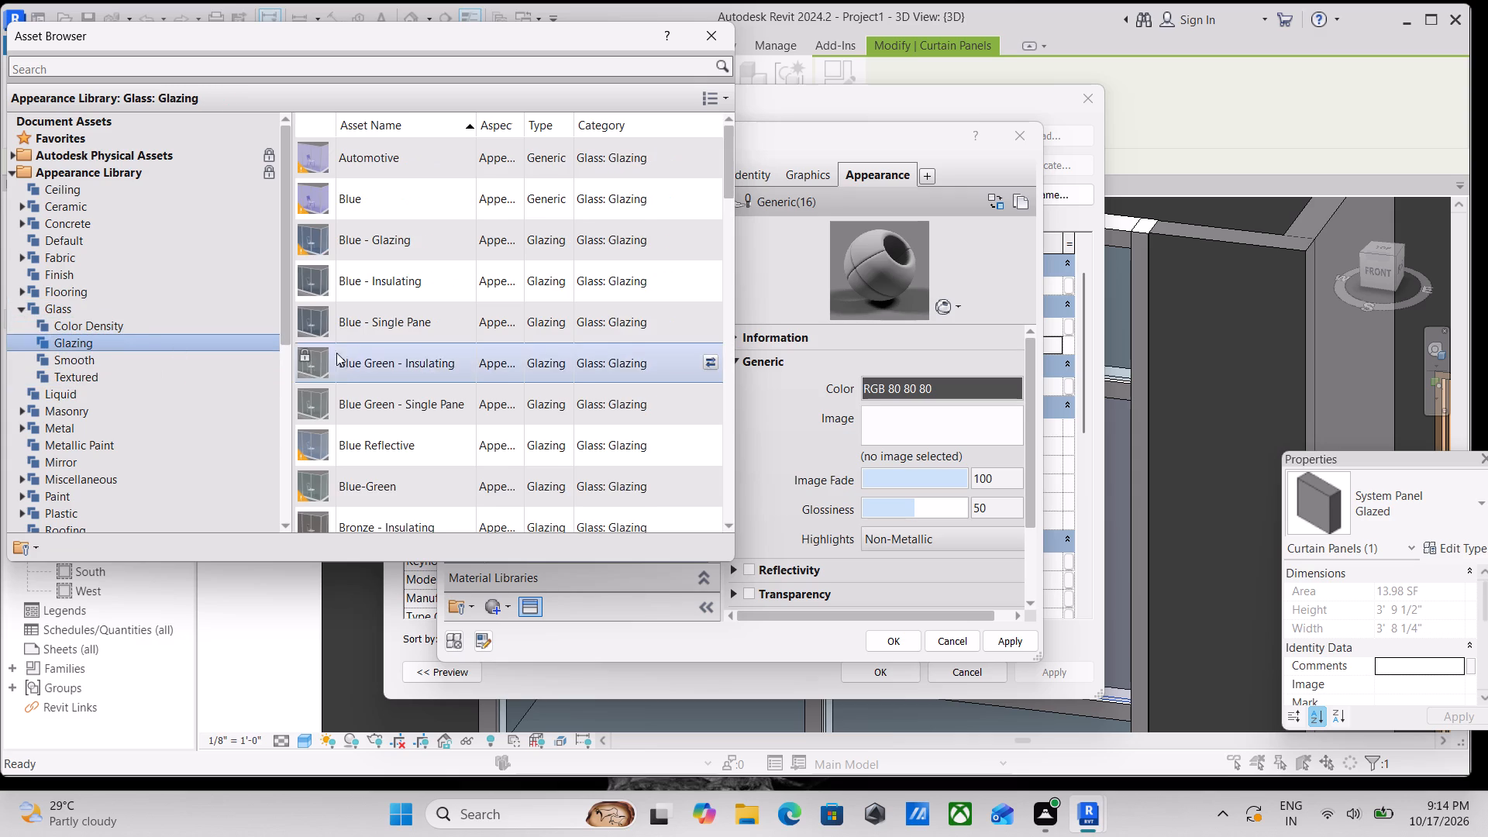
pyautogui.scroll(-10, 341, 353)
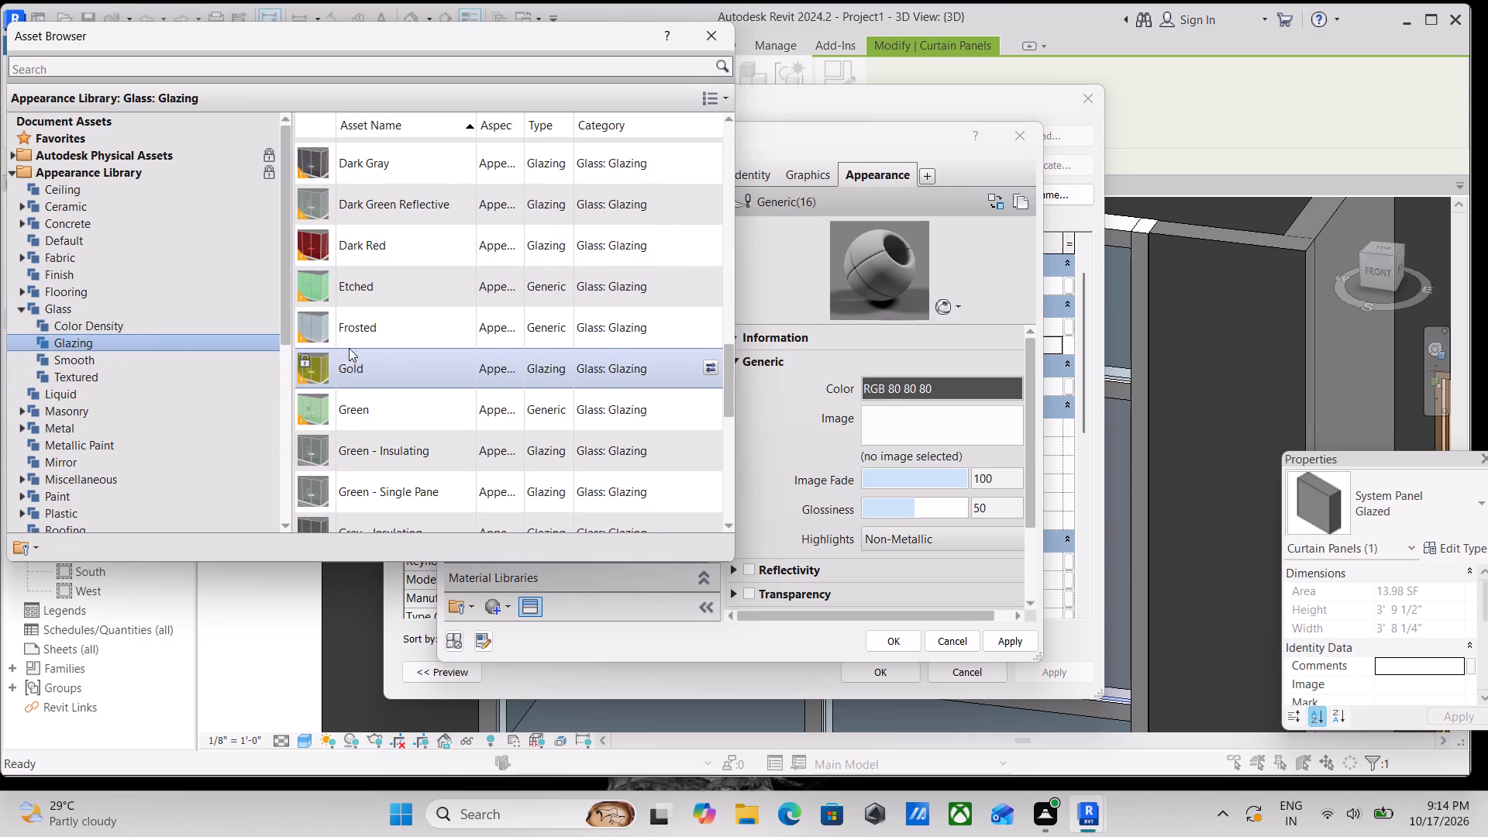
pyautogui.scroll(-6, 363, 346)
pyautogui.scroll(1, 363, 348)
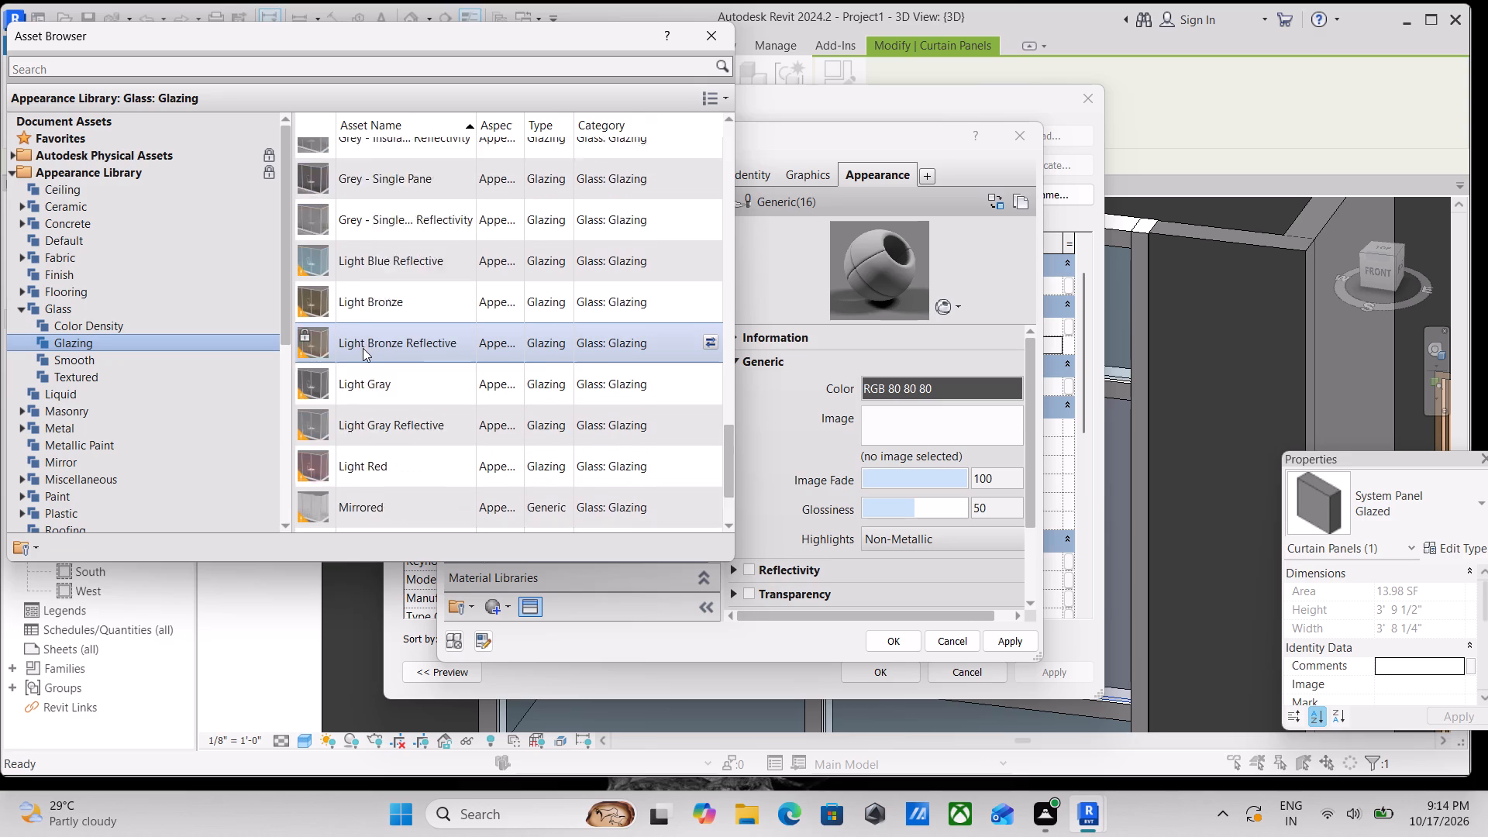
pyautogui.scroll(2, 363, 348)
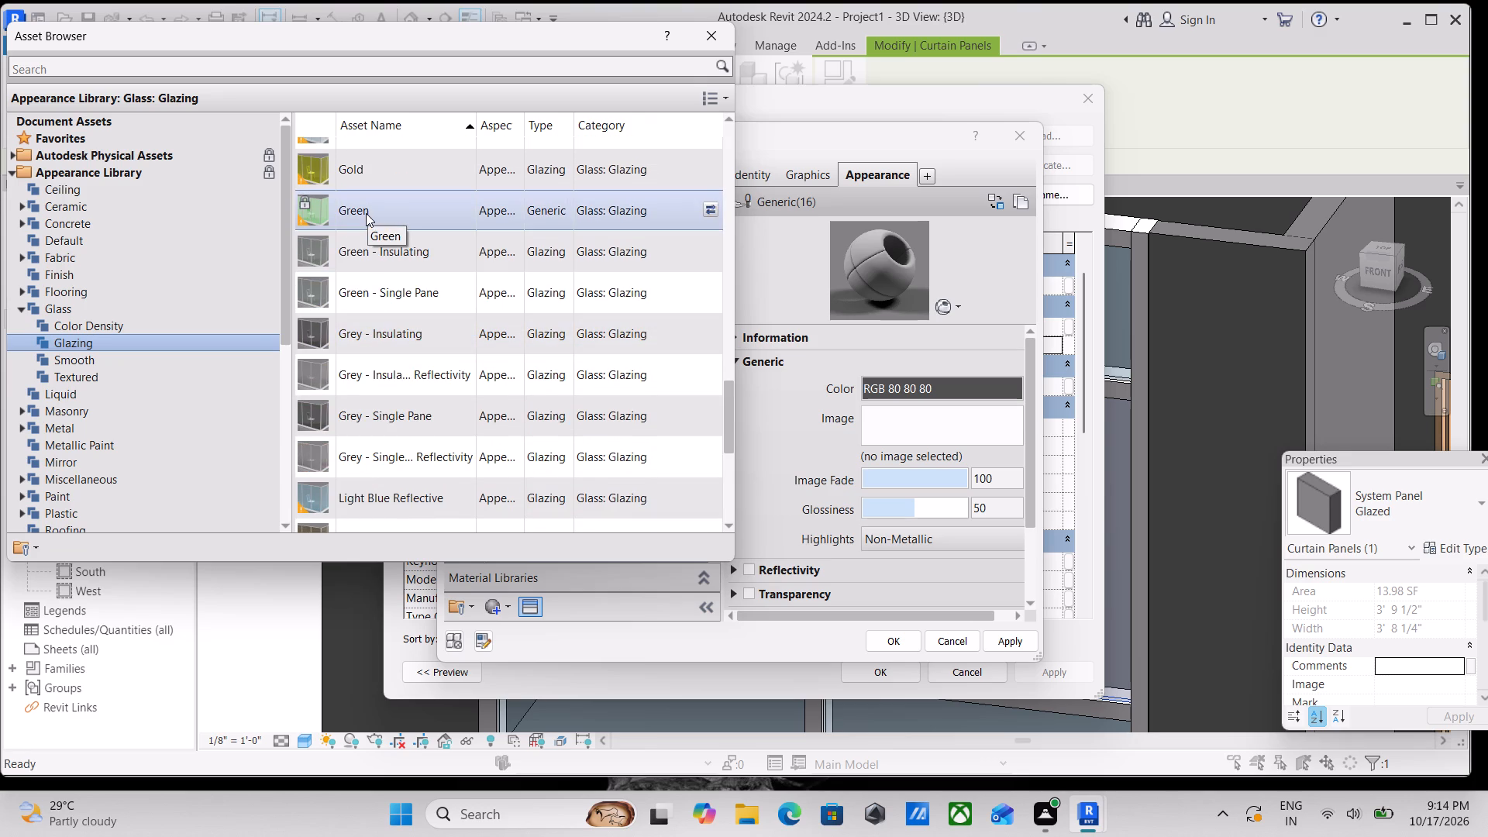
pyautogui.click(43, 358)
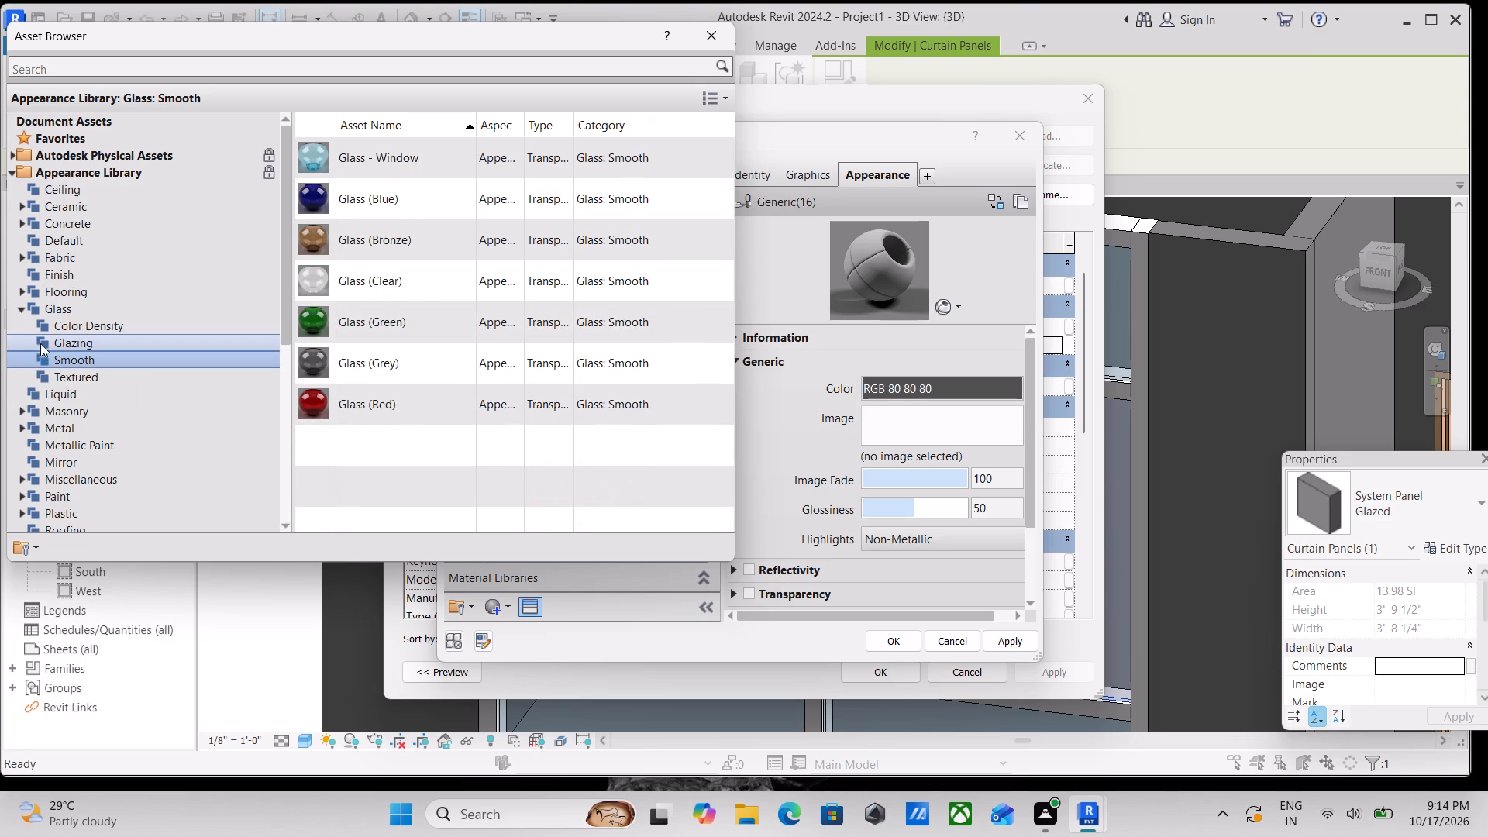
pyautogui.click(39, 335)
pyautogui.click(39, 316)
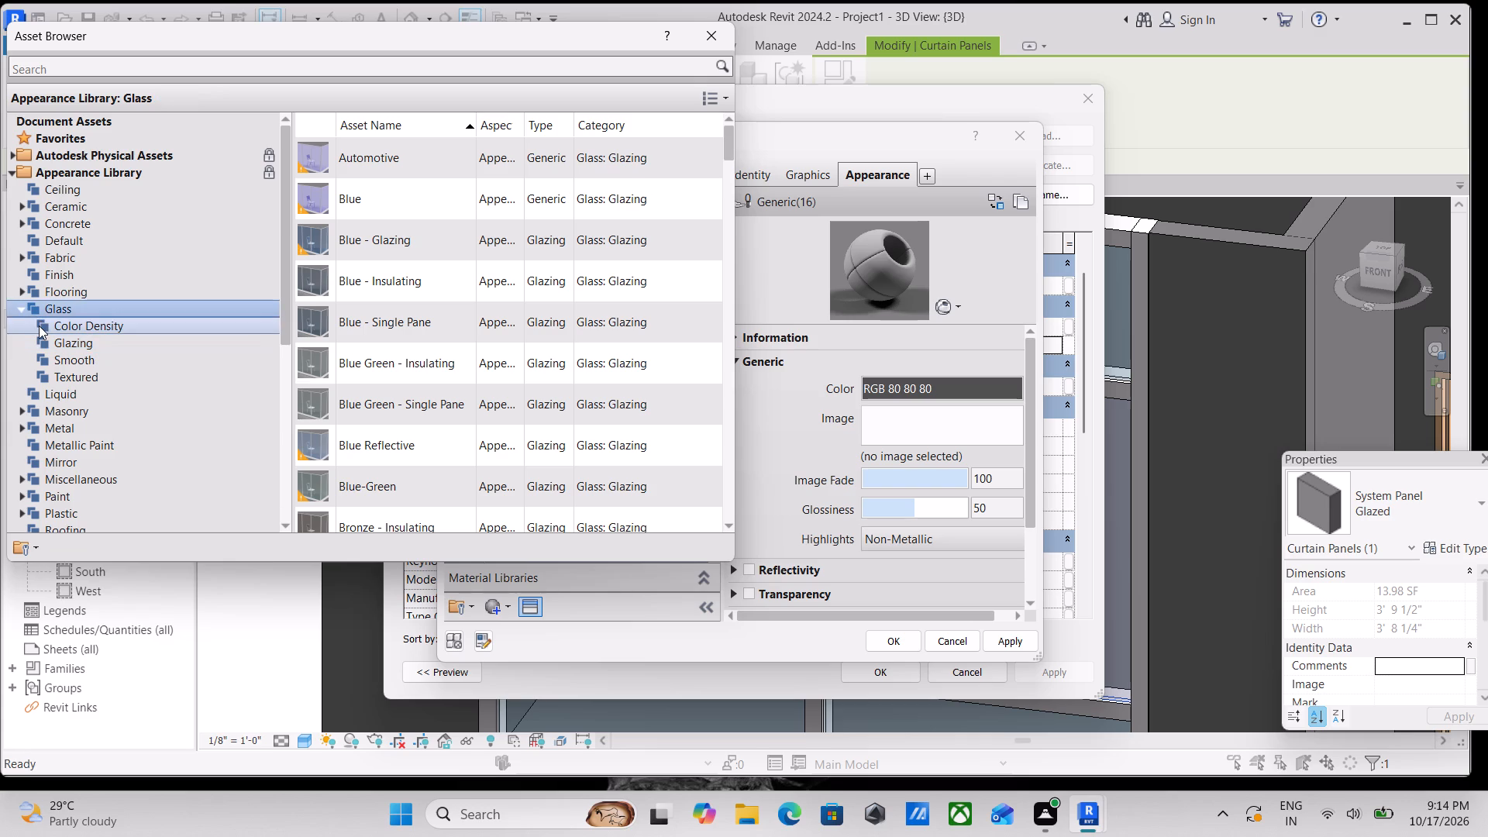
# Replace the GARAGE PANEL appearance with the Glass - Medium Color (Blue) asset from the Color Density category.
pyautogui.click(39, 325)
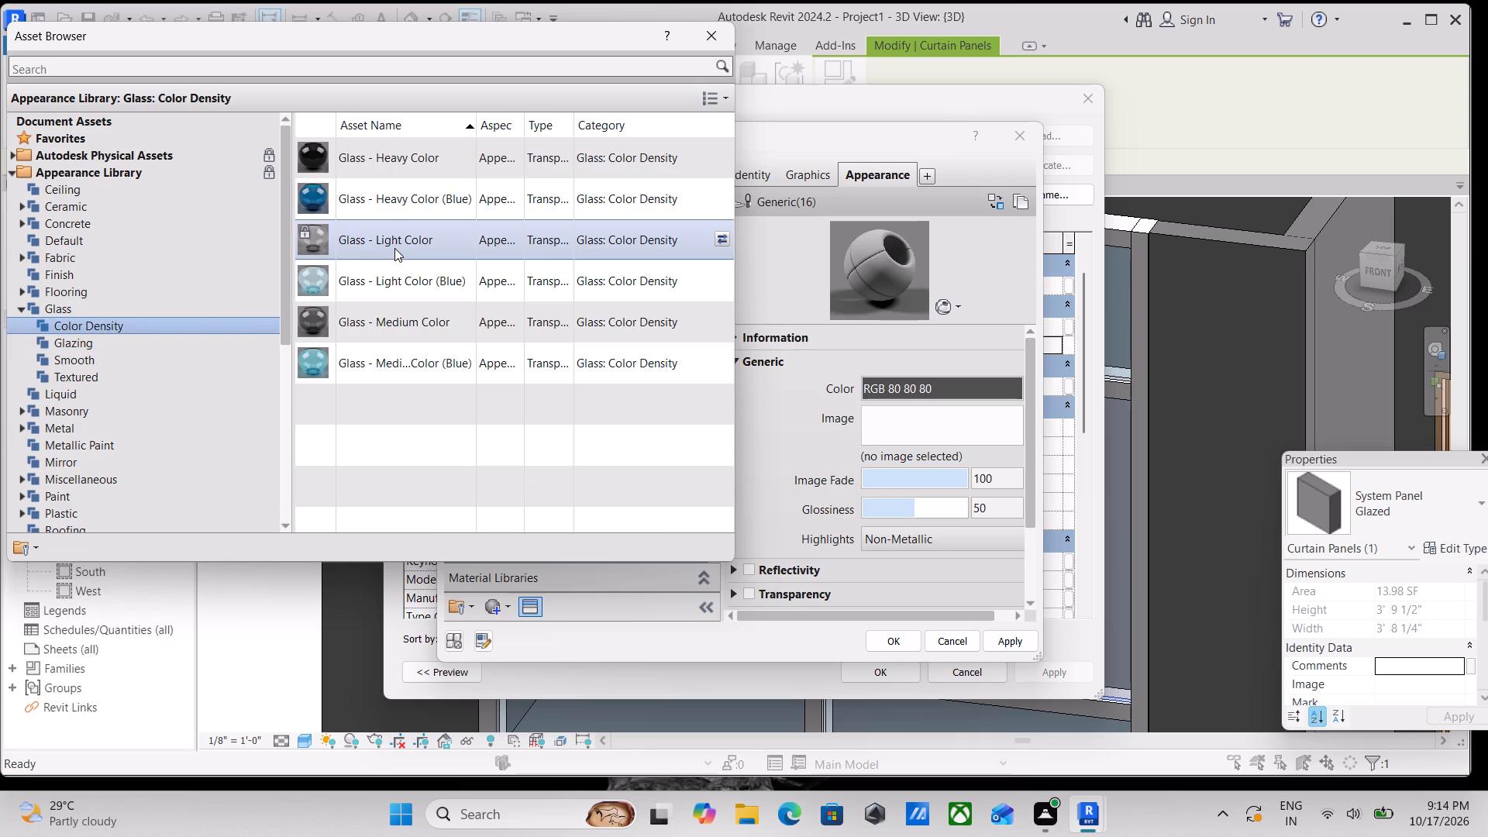
pyautogui.doubleClick(388, 351)
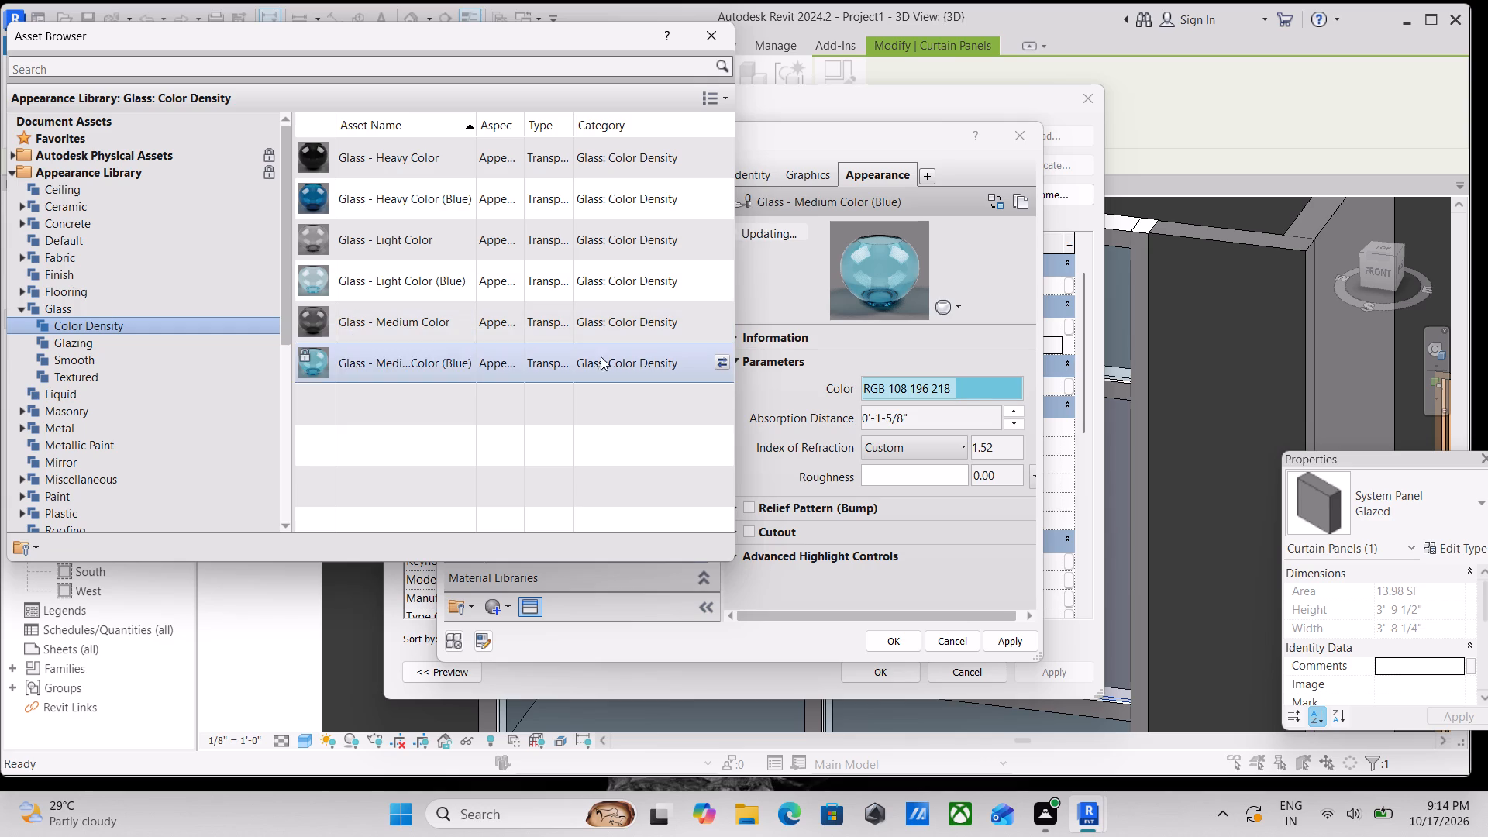
# Set the GARAGE PANEL glass appearance color to RGB 126, 196, 190 and apply it to the material.
pyautogui.click(904, 388)
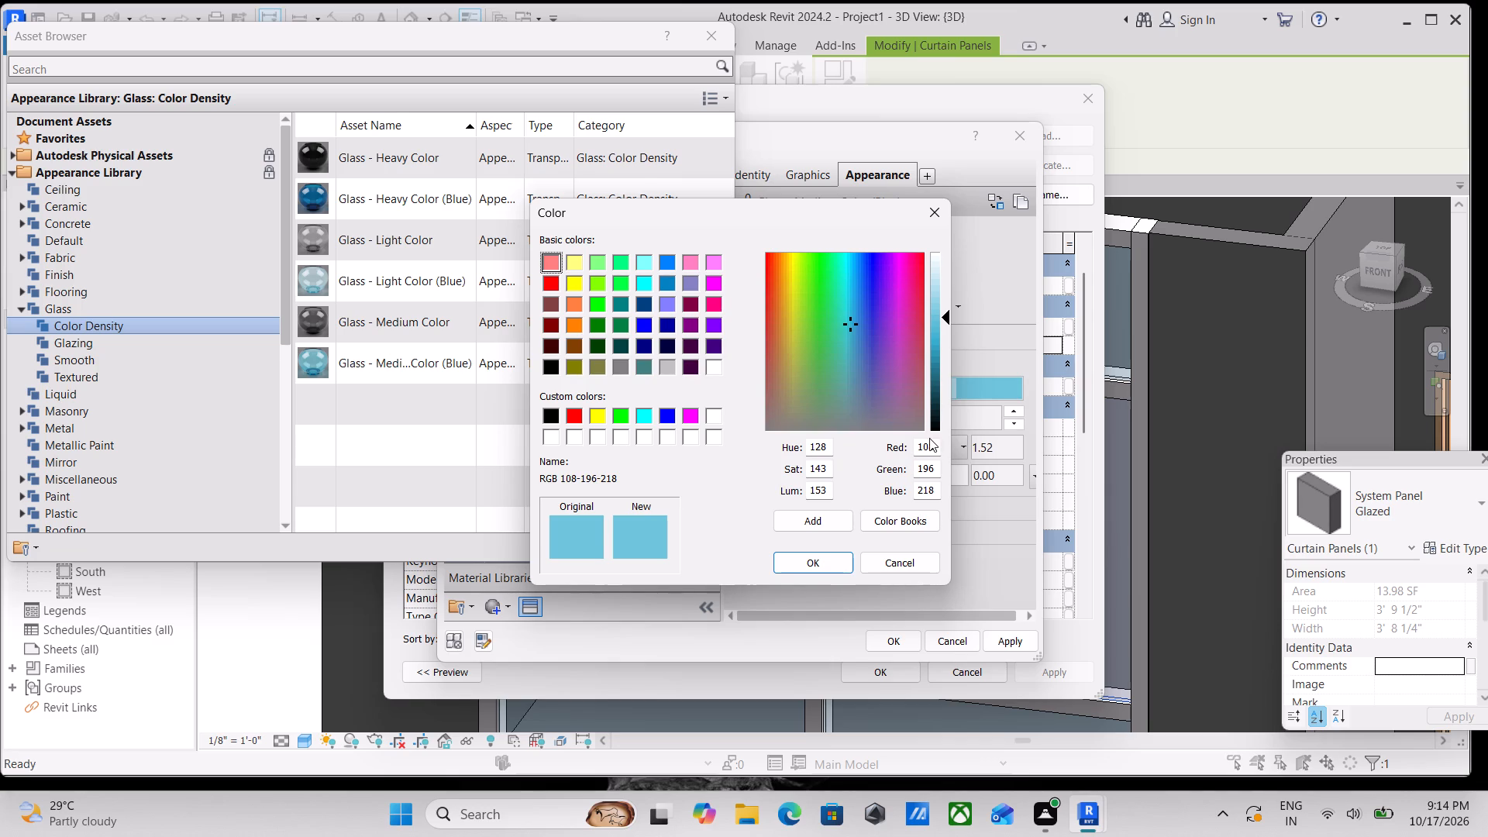
pyautogui.moveTo(937, 445); pyautogui.dragTo(872, 448)
pyautogui.write('12')
pyautogui.press('6')
pyautogui.moveTo(932, 467); pyautogui.dragTo(873, 470)
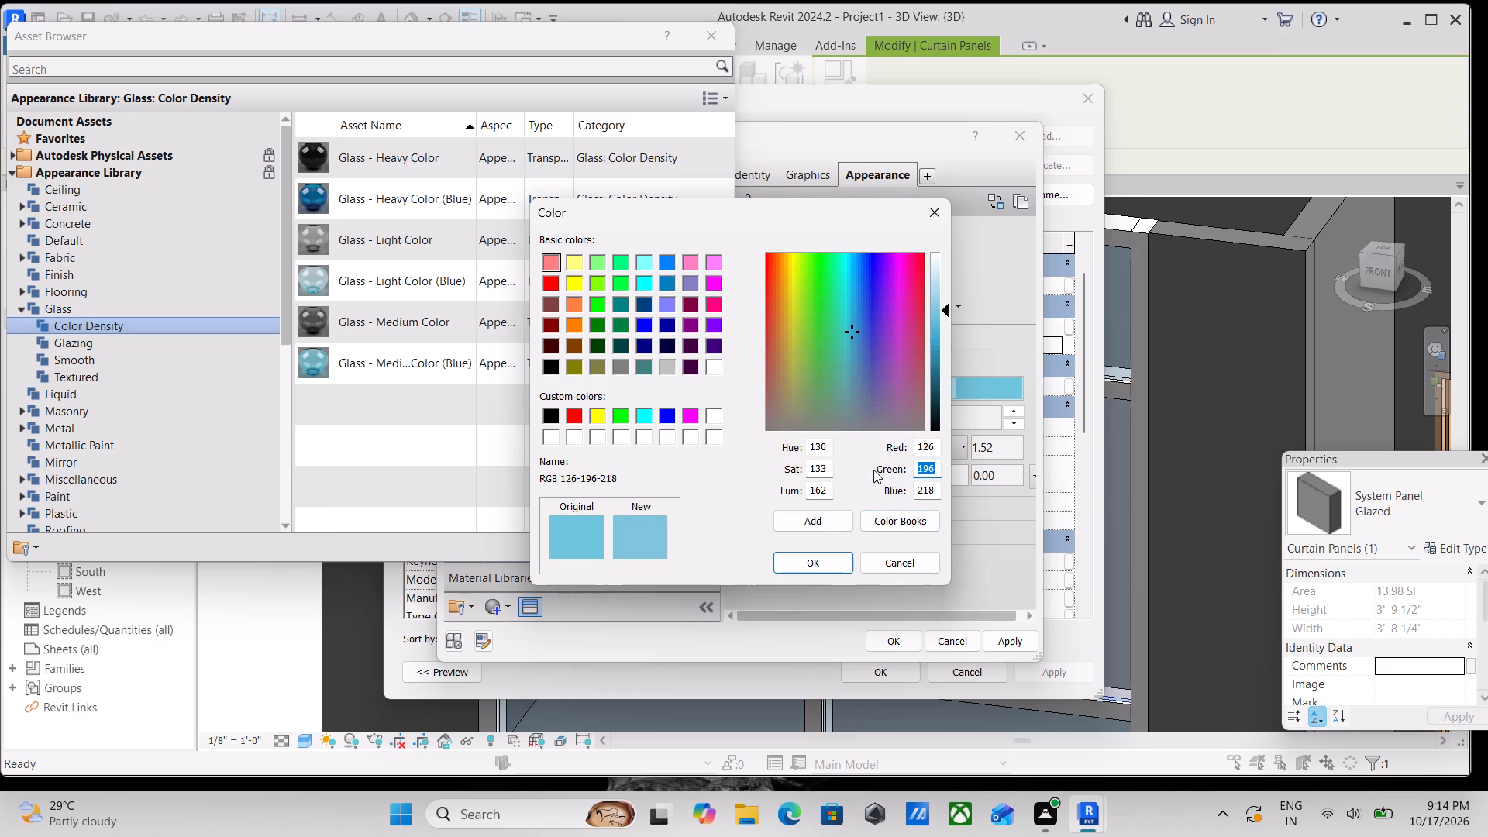
pyautogui.write('196')
pyautogui.moveTo(934, 486); pyautogui.dragTo(908, 486)
pyautogui.moveTo(908, 486); pyautogui.dragTo(907, 486)
pyautogui.write('190')
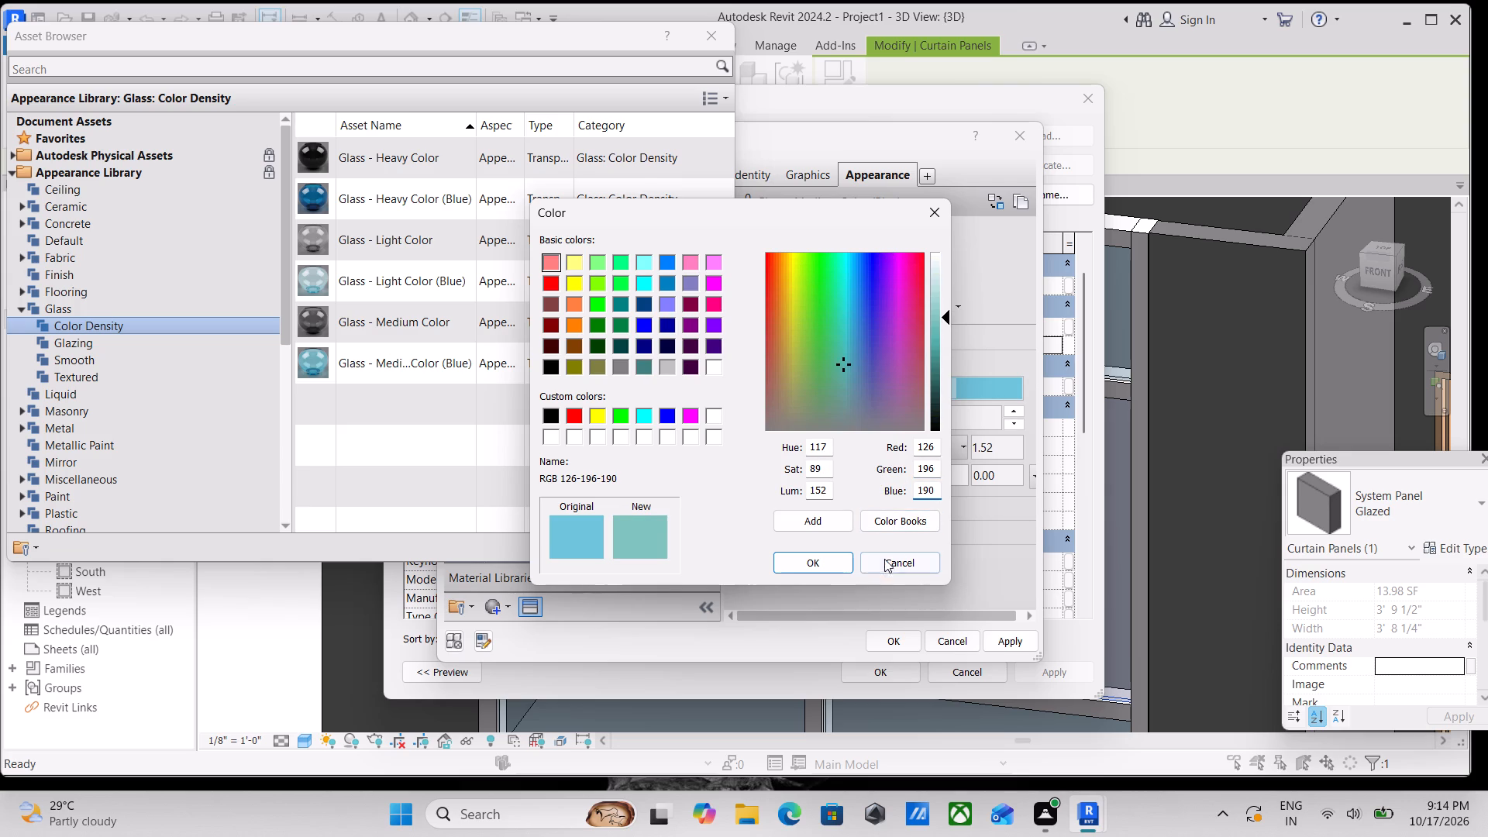
pyautogui.click(819, 559)
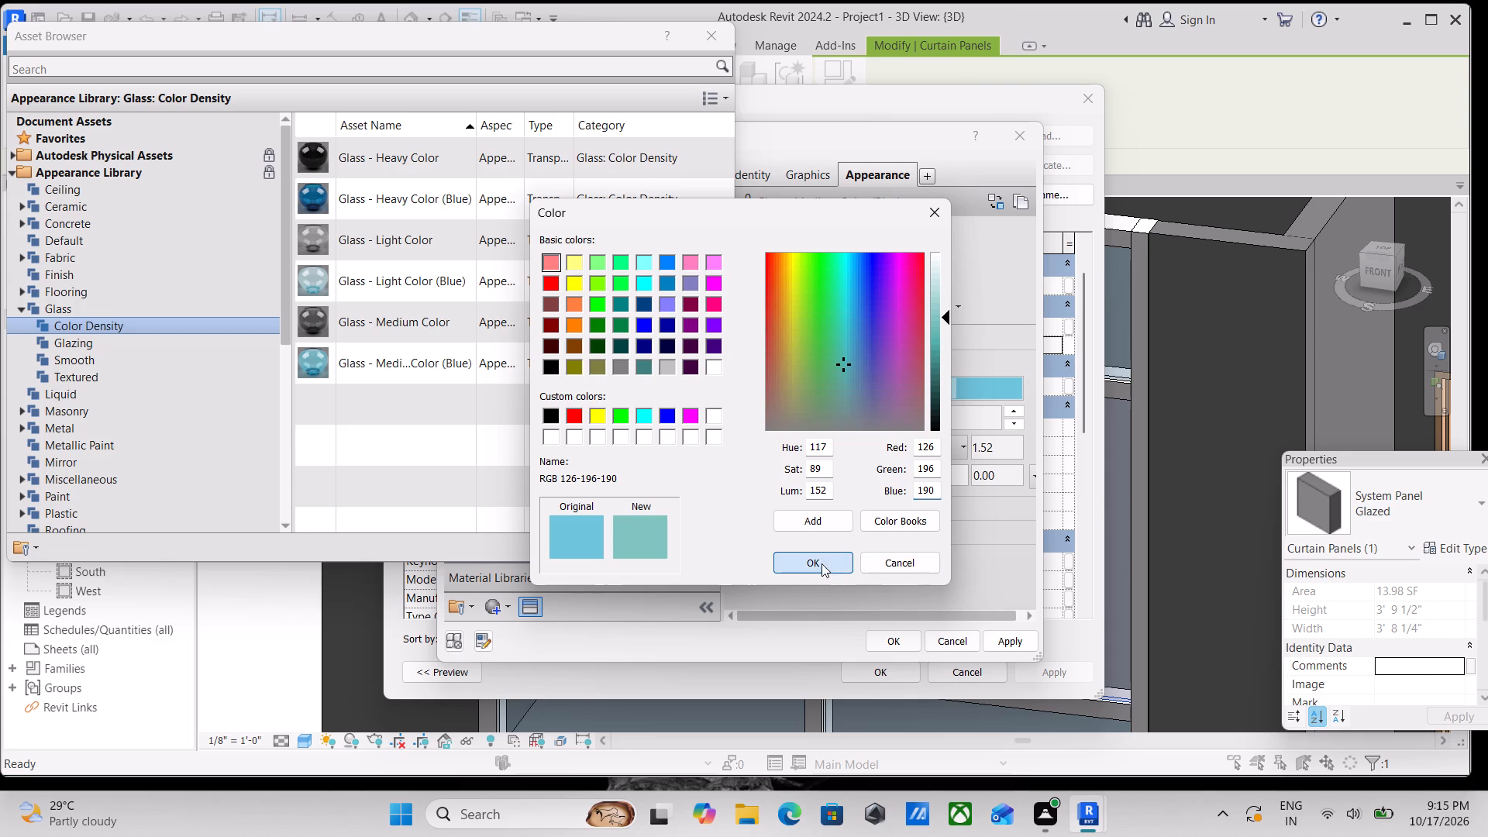
pyautogui.click(1005, 646)
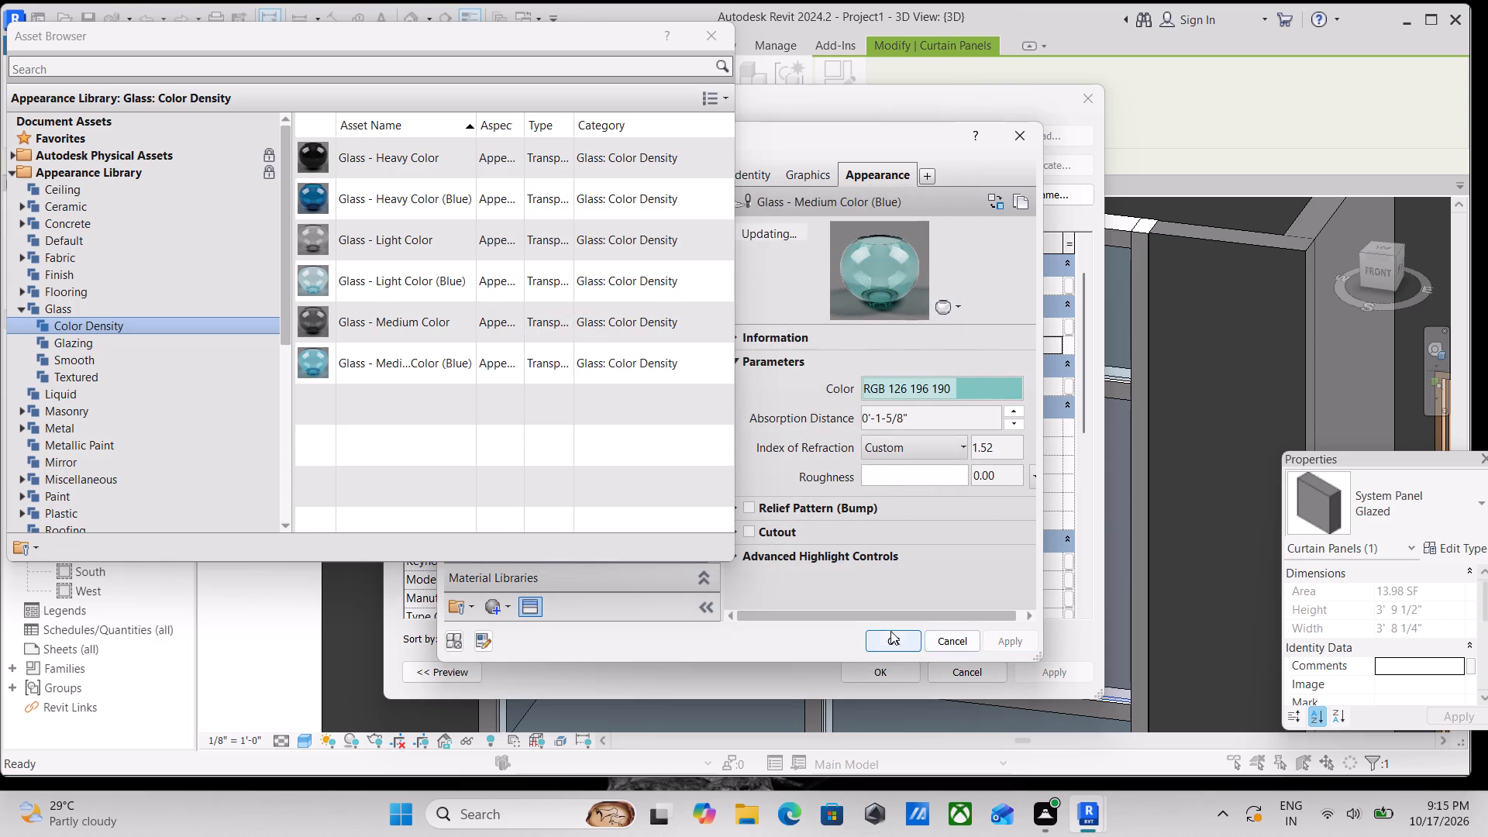
# Assign GARAGE PANEL as the material of the Glazed system panel type and clear the panel selection.
pyautogui.click(890, 641)
pyautogui.click(1047, 677)
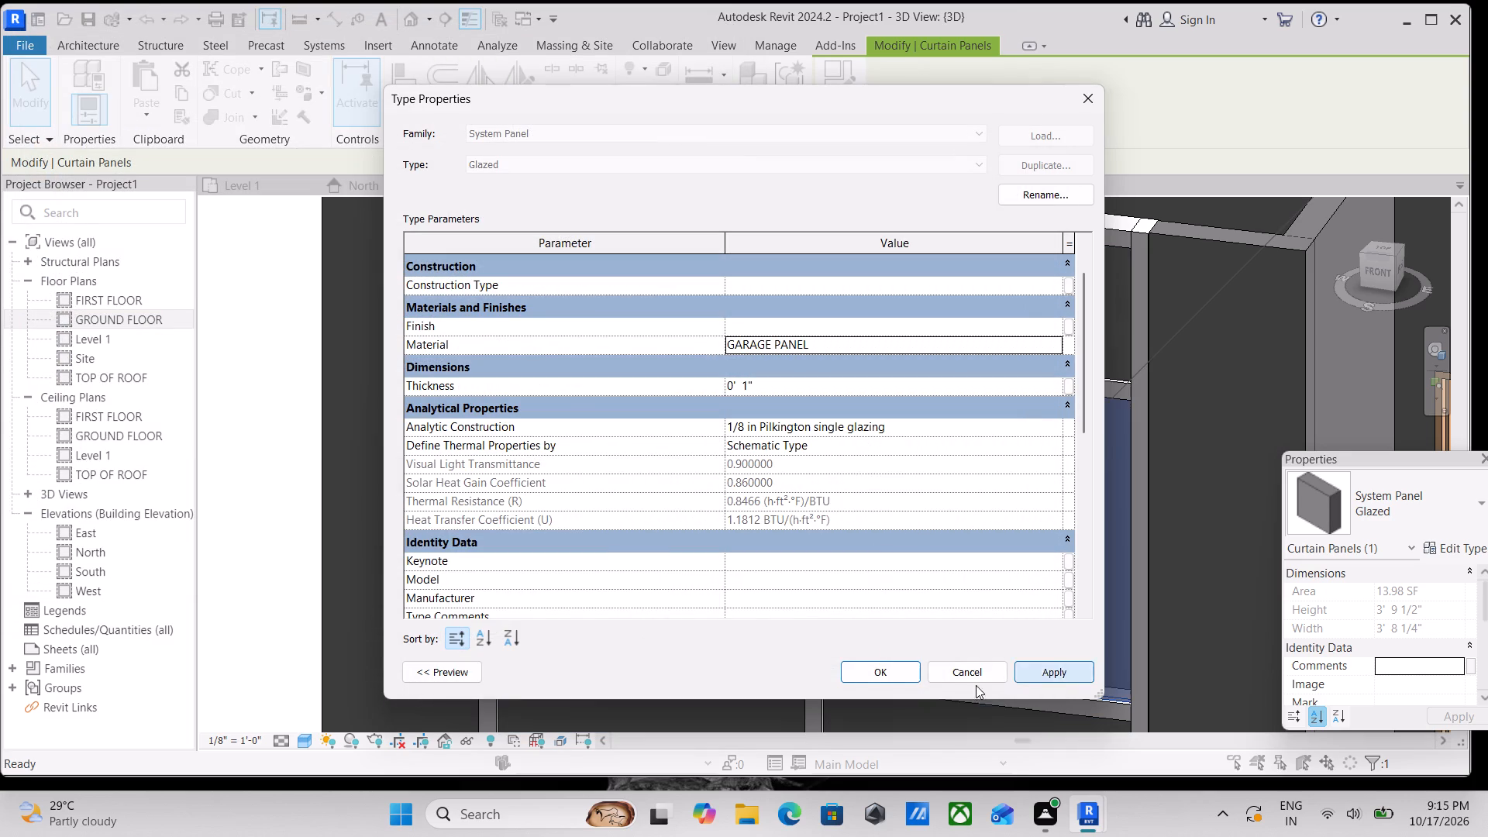
pyautogui.click(860, 677)
pyautogui.scroll(-6, 941, 552)
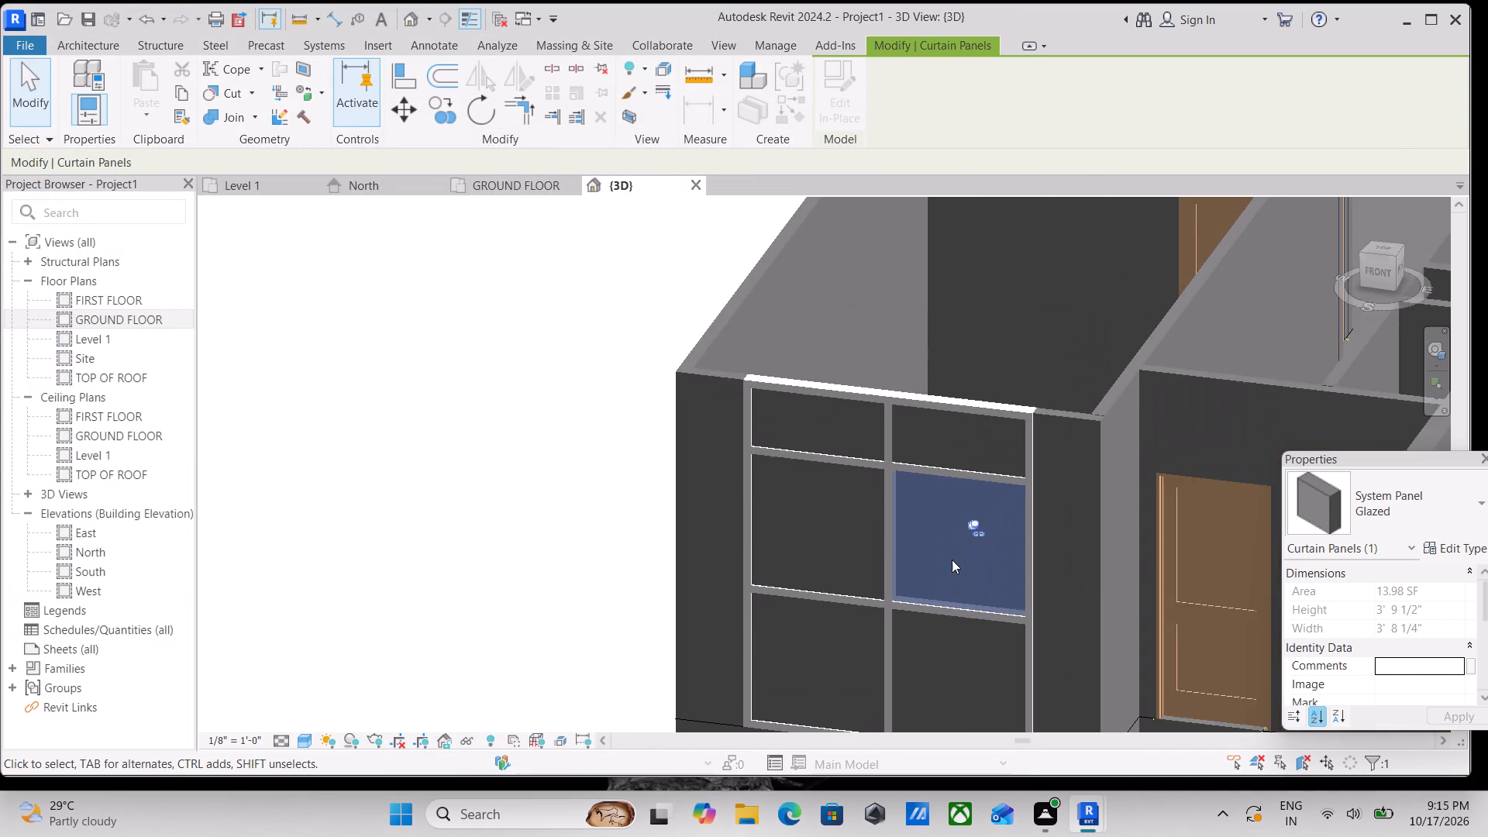
pyautogui.press('Escape')
# Change the 3D view's visual style to show realistic material appearances.
pyautogui.scroll(3, 954, 567)
pyautogui.scroll(-2, 898, 547)
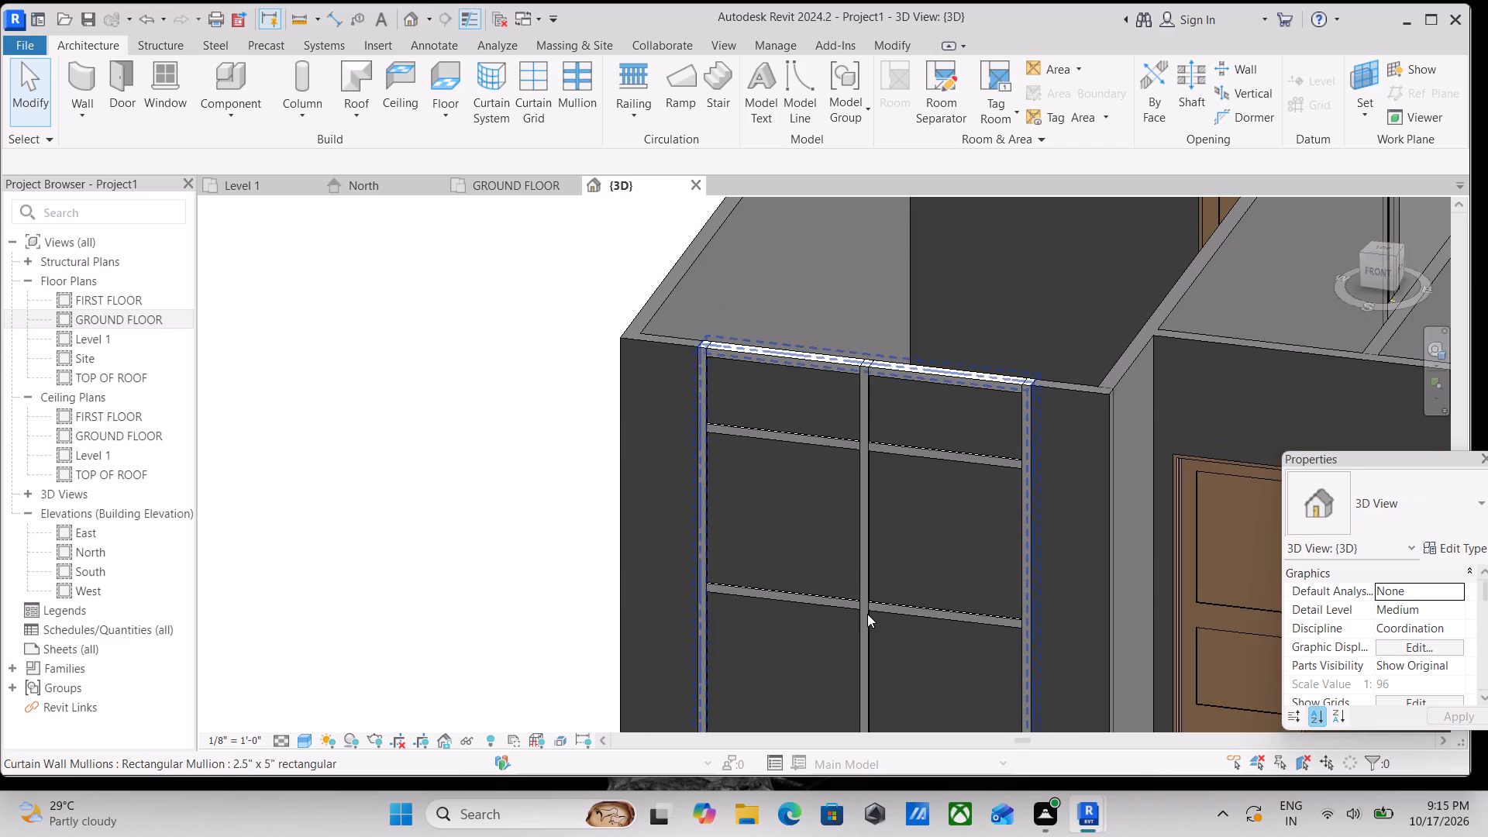
pyautogui.scroll(-2, 868, 611)
pyautogui.moveTo(870, 608); pyautogui.dragTo(886, 546, button='middle')
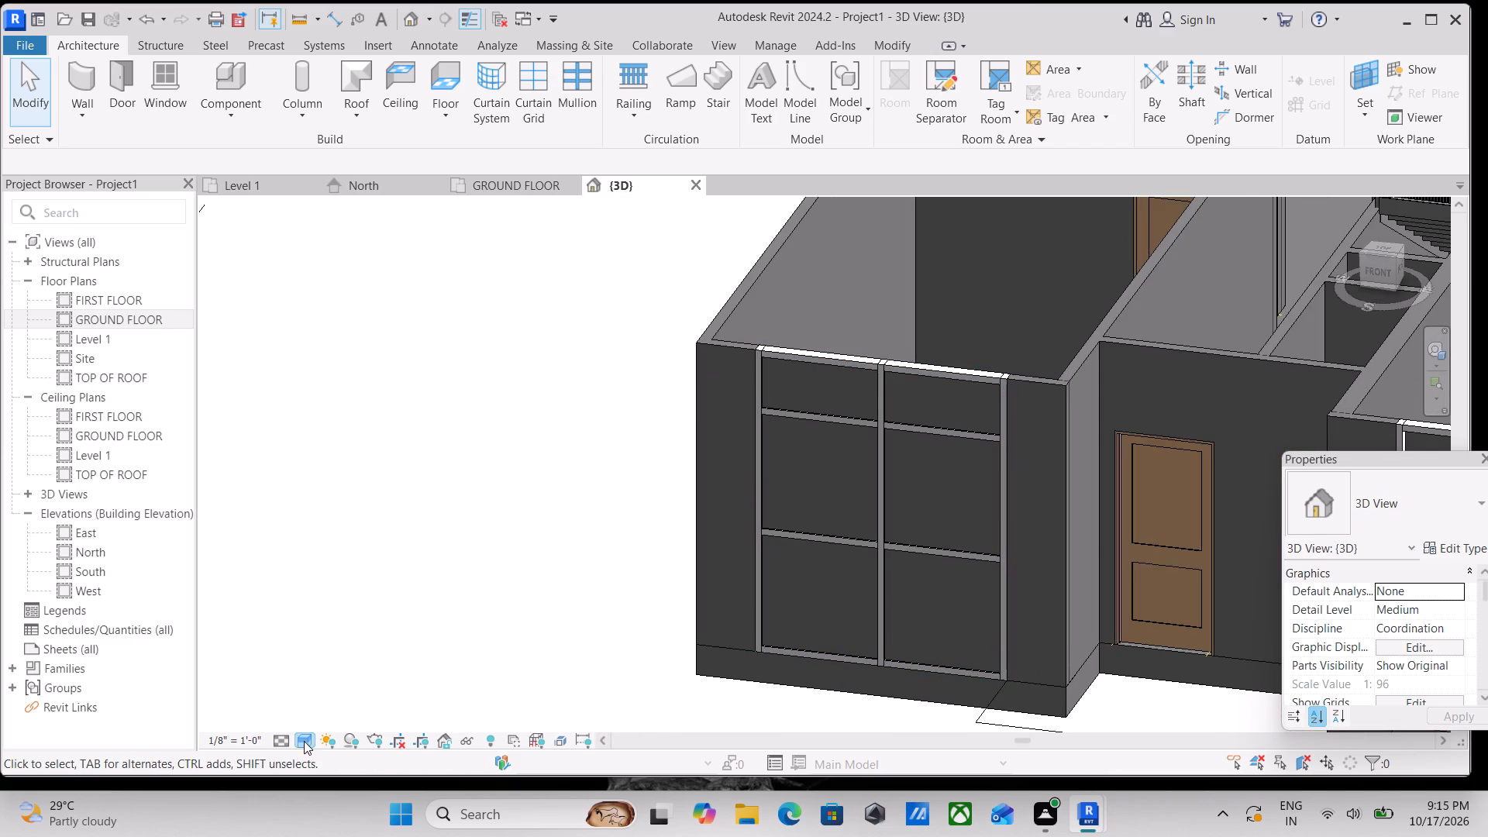
pyautogui.click(304, 741)
pyautogui.click(317, 722)
# Examine the glass panels of the Storefront 2 and Storefront garage fronts in the 3D view from several angles.
pyautogui.scroll(7, 956, 496)
pyautogui.scroll(1, 888, 487)
pyautogui.scroll(-8, 888, 487)
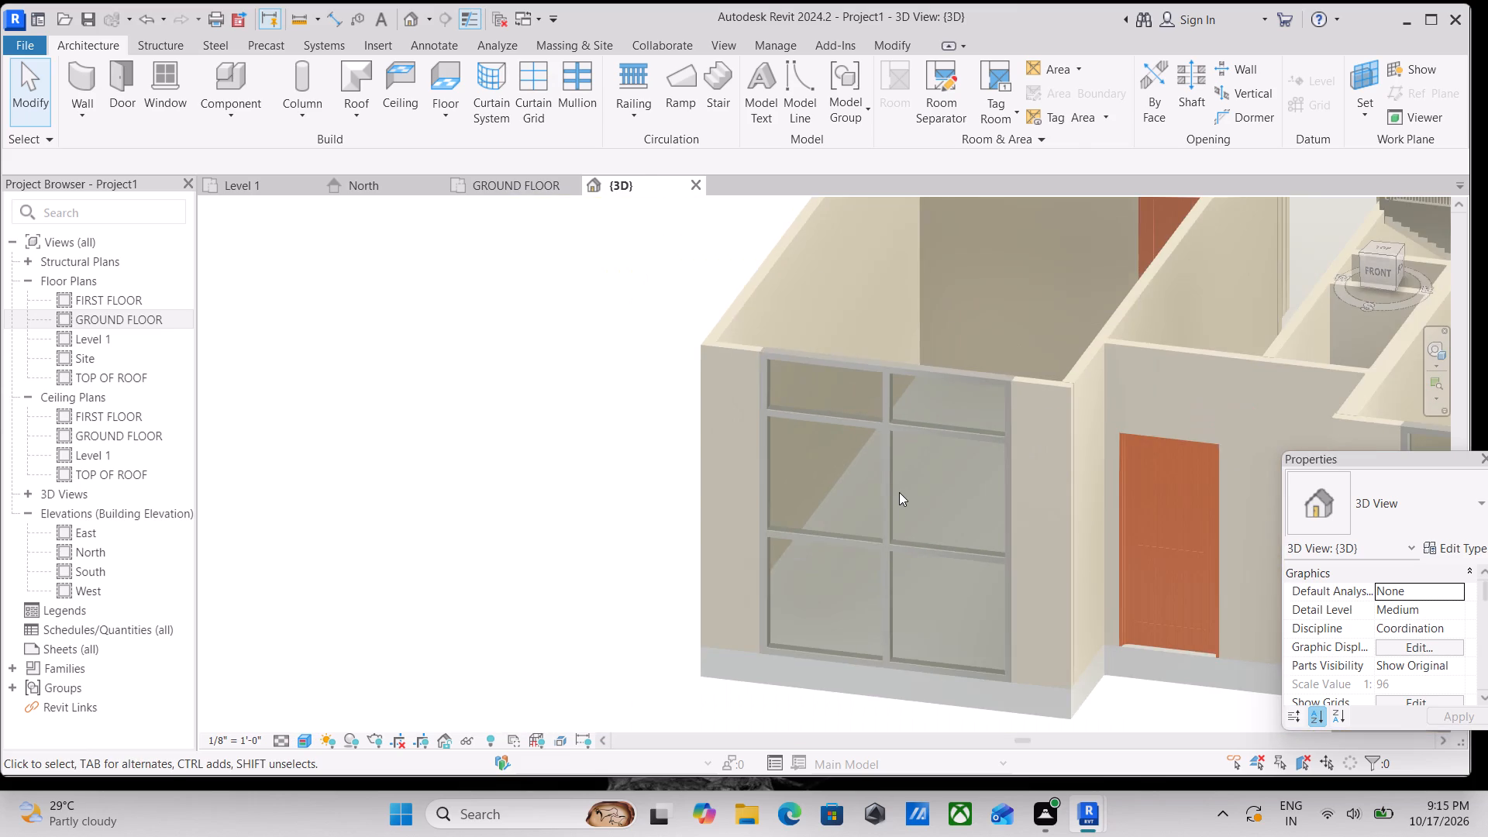
pyautogui.scroll(-5, 899, 492)
pyautogui.keyDown('shift'); pyautogui.moveTo(908, 502); pyautogui.dragTo(966, 475, button='middle'); pyautogui.keyUp('shift')
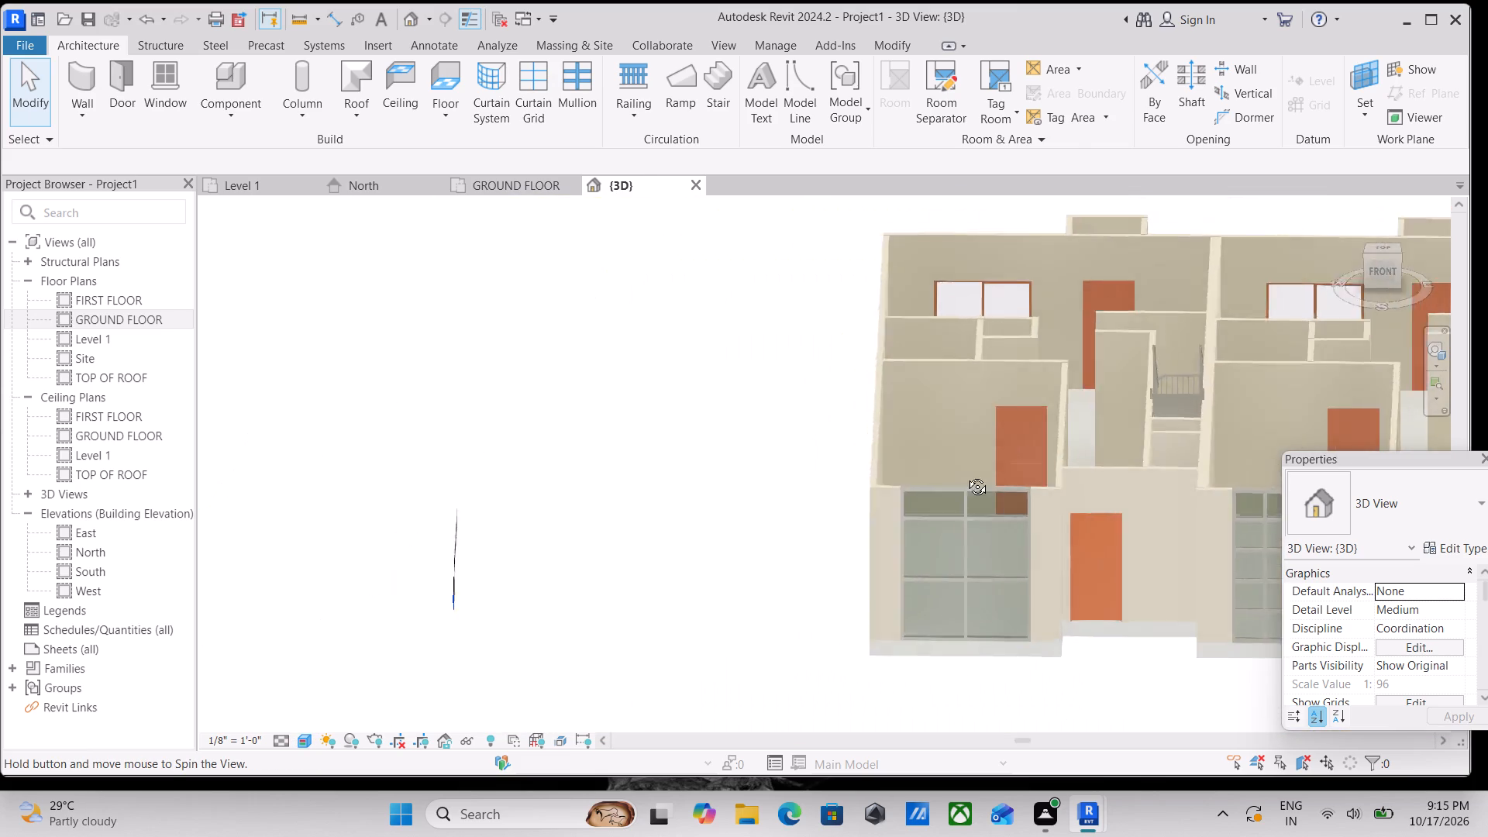
pyautogui.keyDown('shift'); pyautogui.moveTo(966, 475); pyautogui.dragTo(858, 574, button='middle'); pyautogui.keyUp('shift')
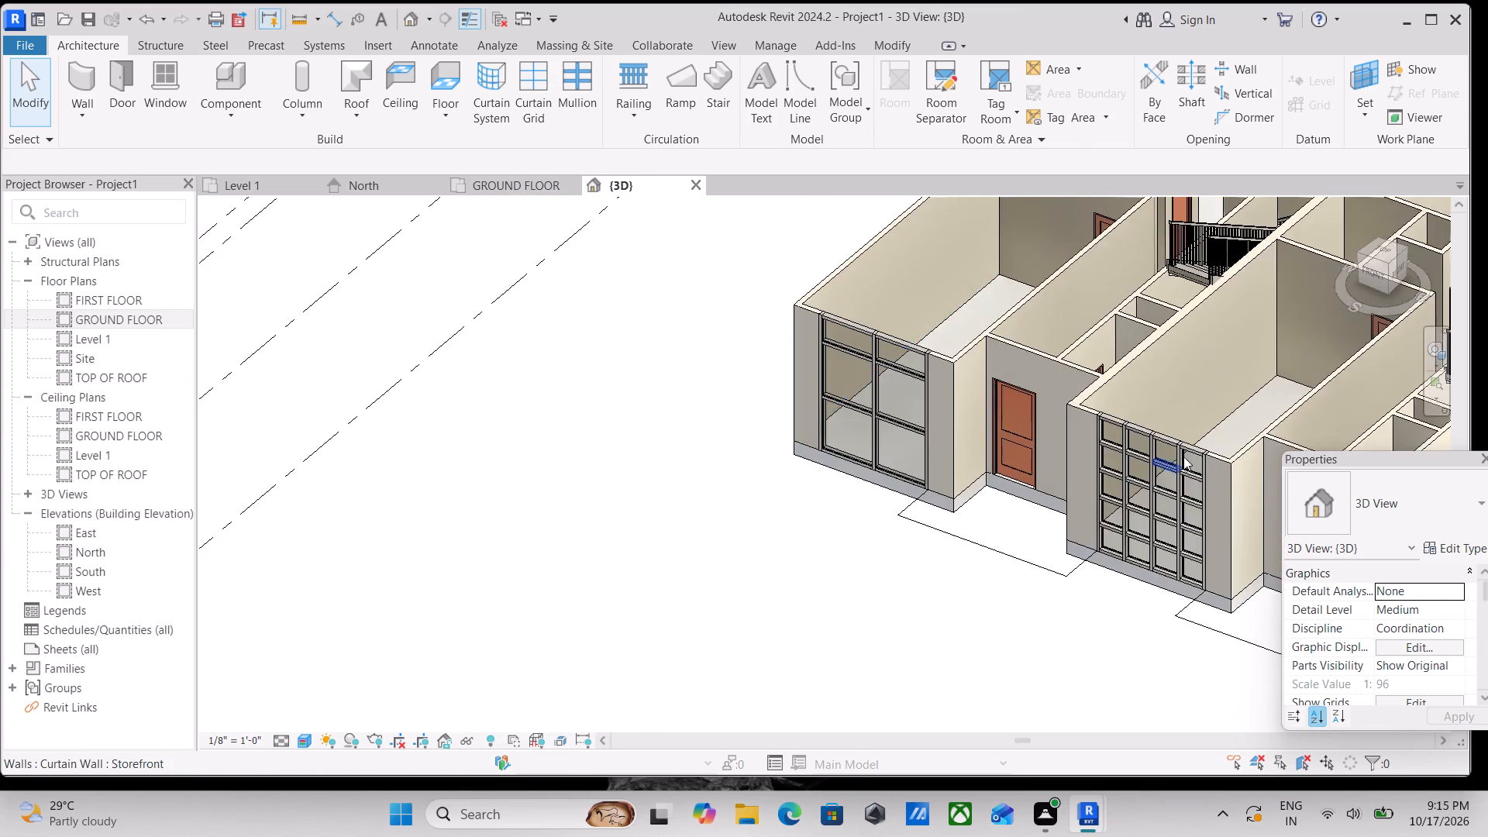
pyautogui.scroll(11, 1183, 456)
pyautogui.scroll(-5, 1035, 505)
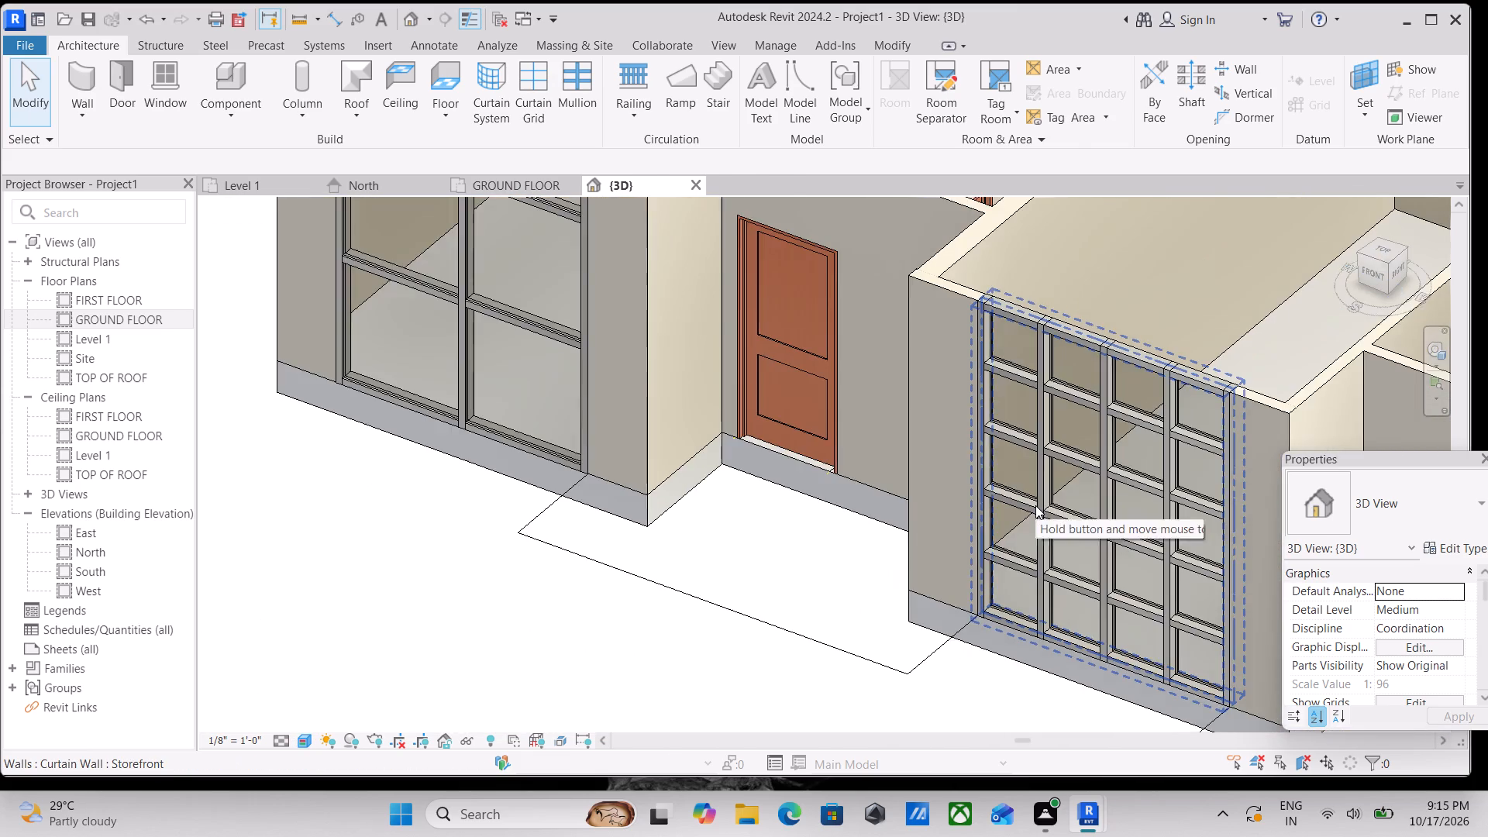
pyautogui.scroll(-3, 573, 443)
pyautogui.press('Escape')
pyautogui.moveTo(518, 402); pyautogui.dragTo(652, 585, button='middle')
pyautogui.scroll(7, 627, 481)
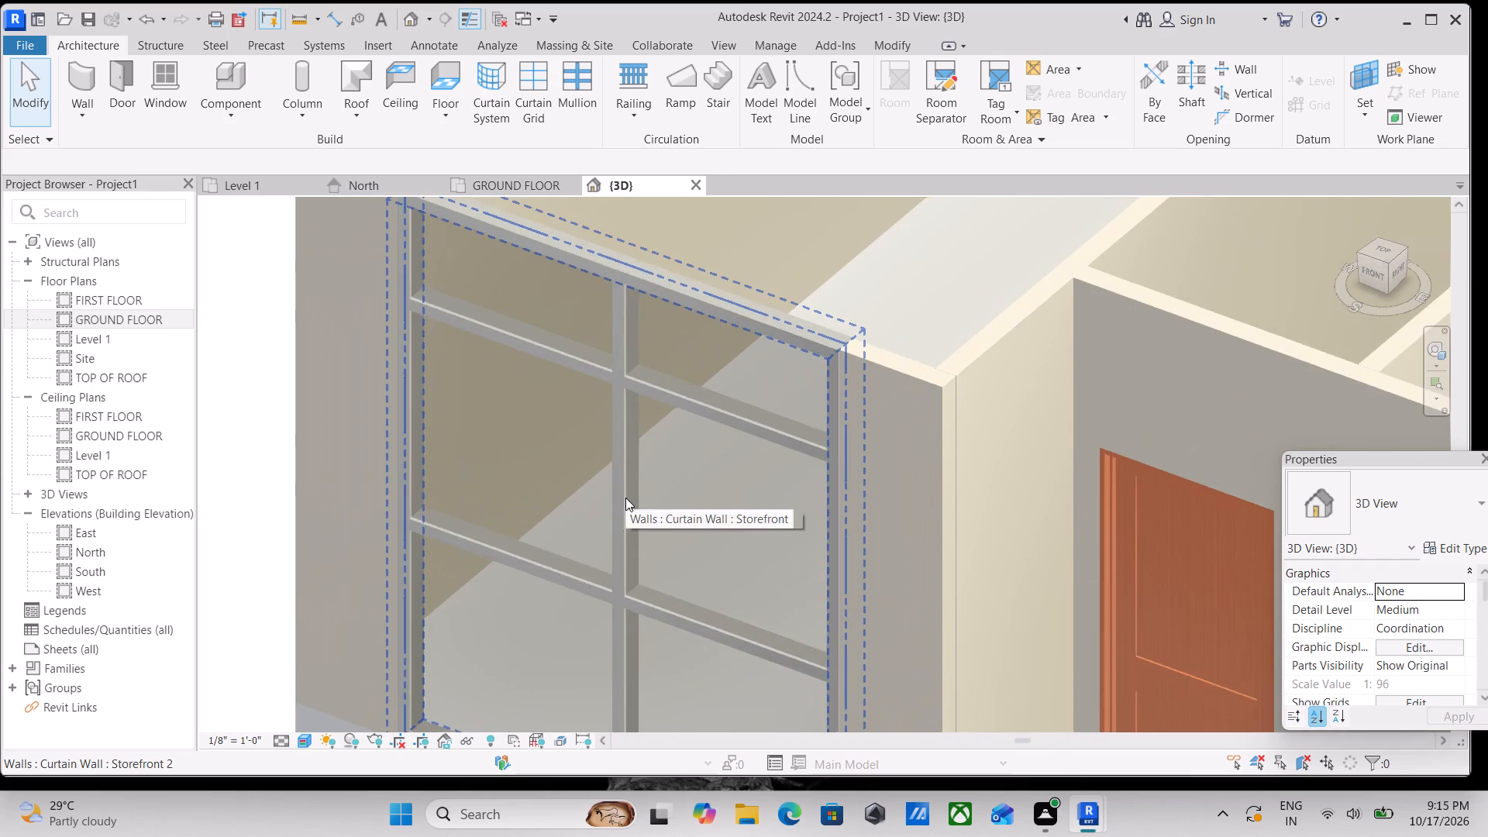
pyautogui.click(702, 497)
pyautogui.scroll(-3, 702, 497)
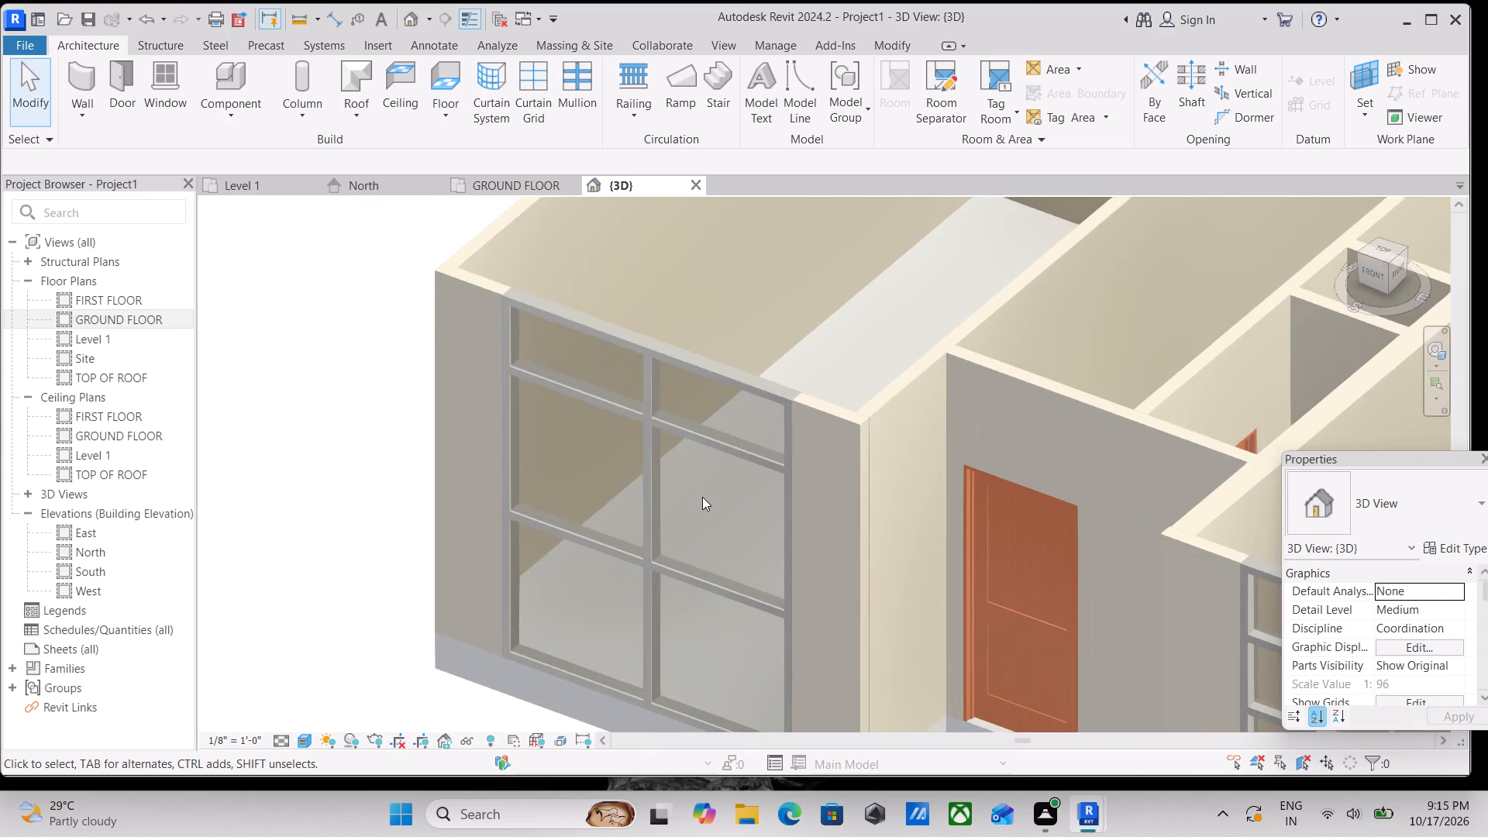
# Enable Tint on the Aluminum material appearance of the 2.5" x 5" rectangular mullion type and set the tint color to RGB 255 255 255.
pyautogui.press('Escape')
pyautogui.scroll(3, 690, 567)
pyautogui.scroll(-2, 792, 500)
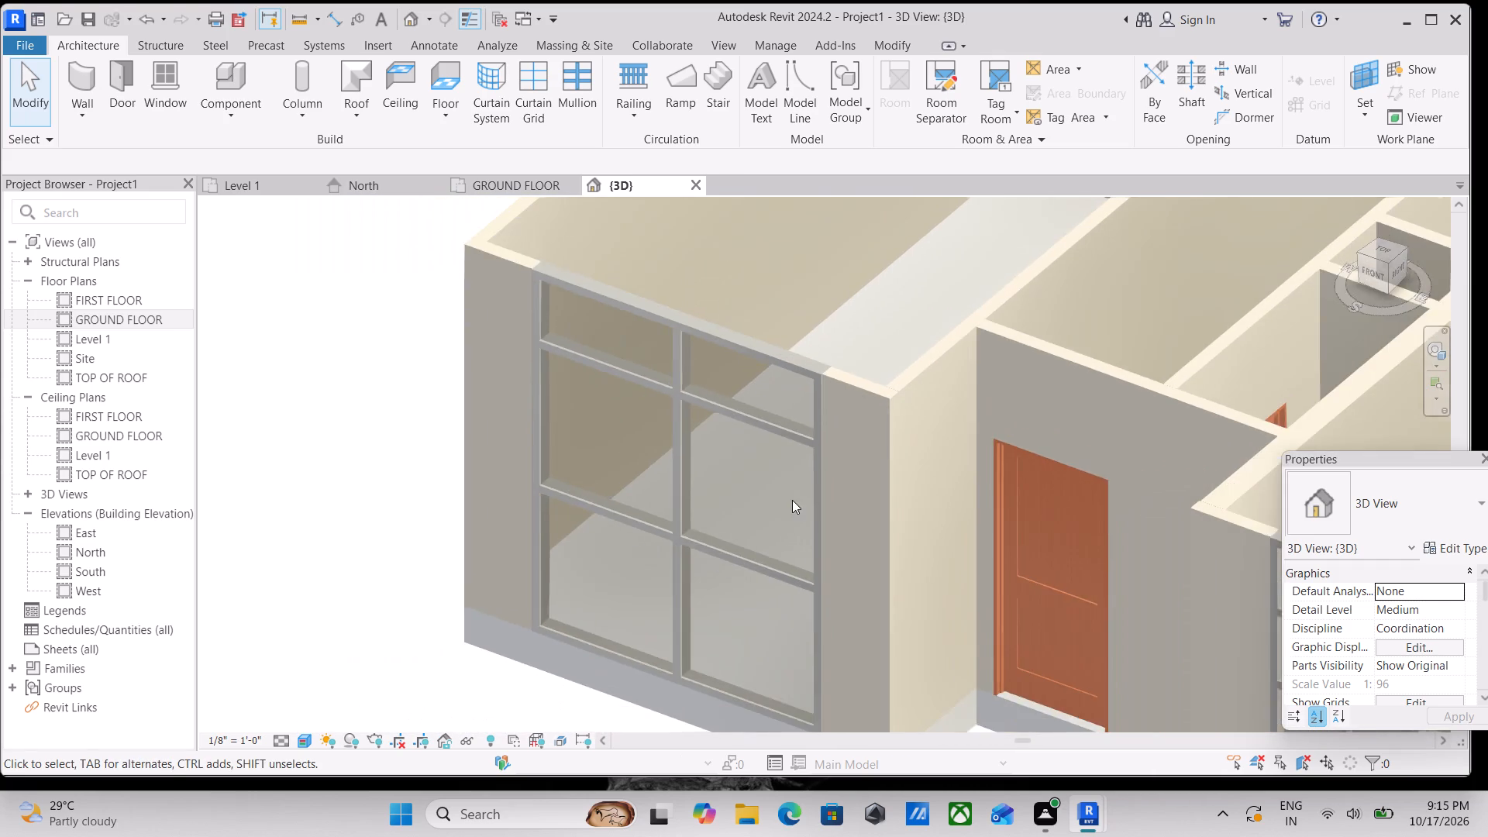
pyautogui.scroll(-3, 792, 500)
pyautogui.moveTo(795, 488); pyautogui.dragTo(797, 479, button='middle')
pyautogui.scroll(7, 748, 546)
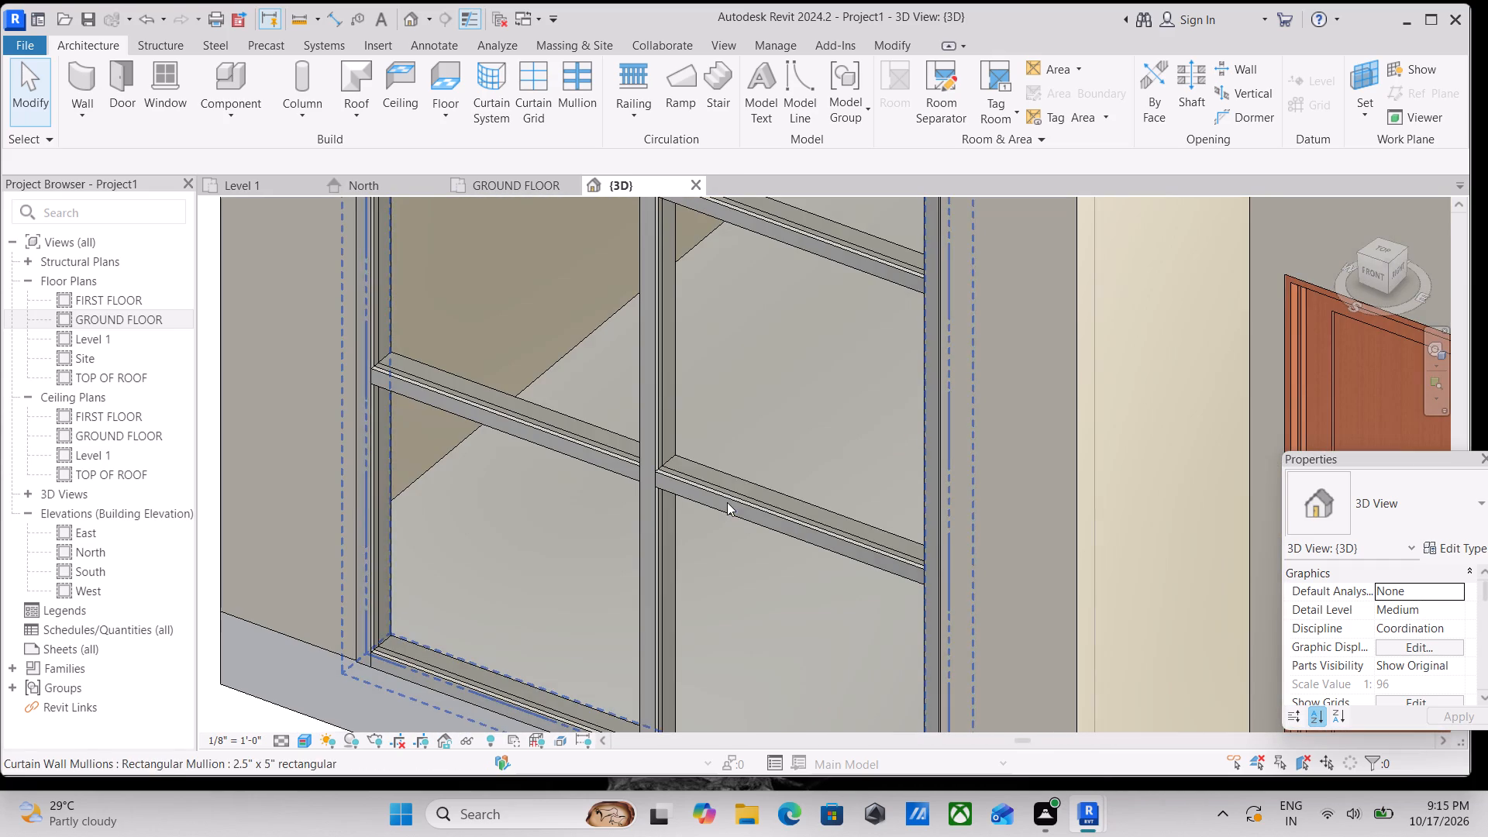
pyautogui.click(728, 512)
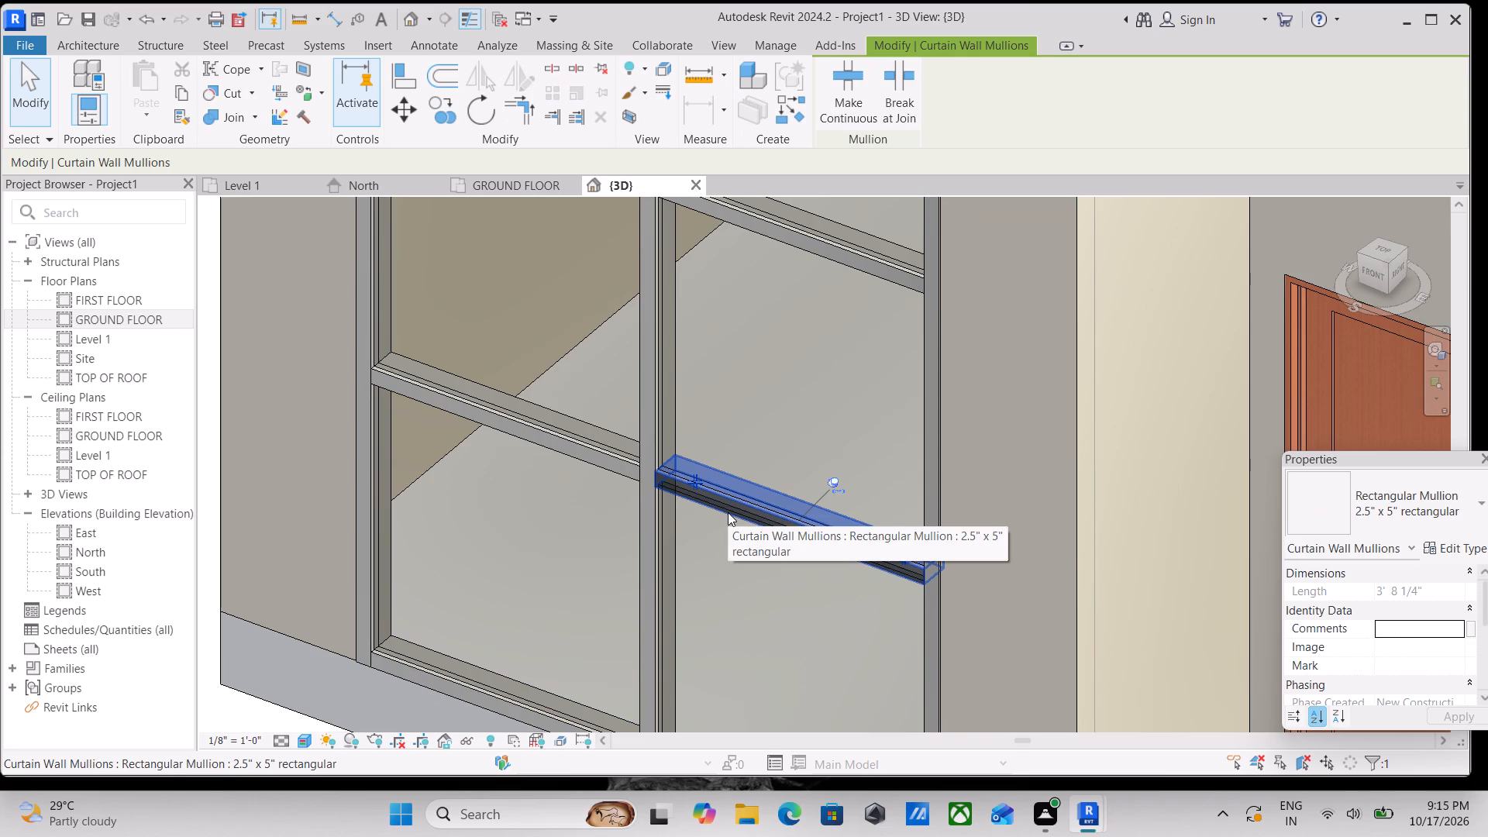
pyautogui.click(1463, 542)
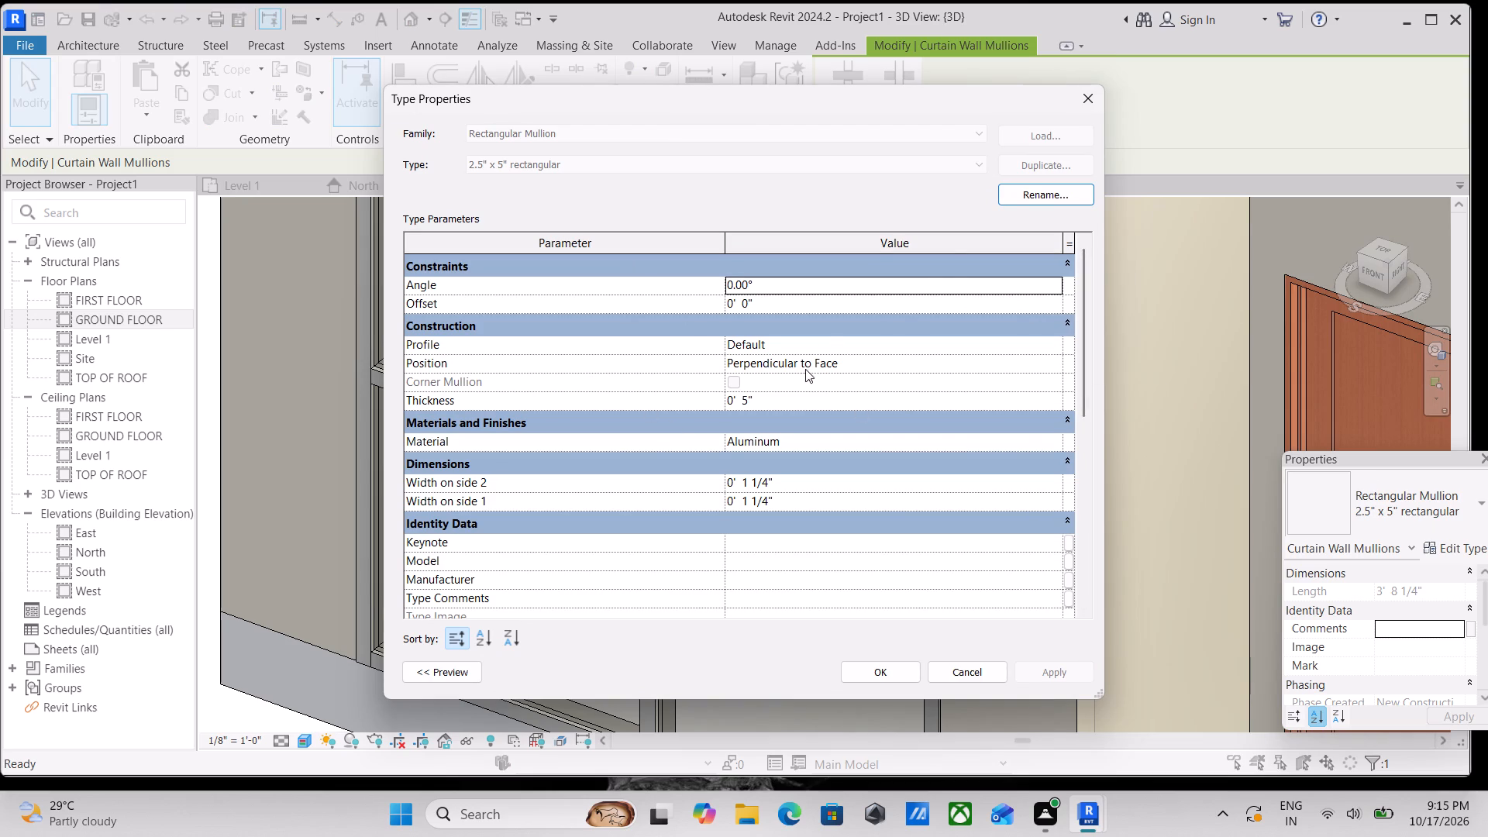
pyautogui.click(974, 258)
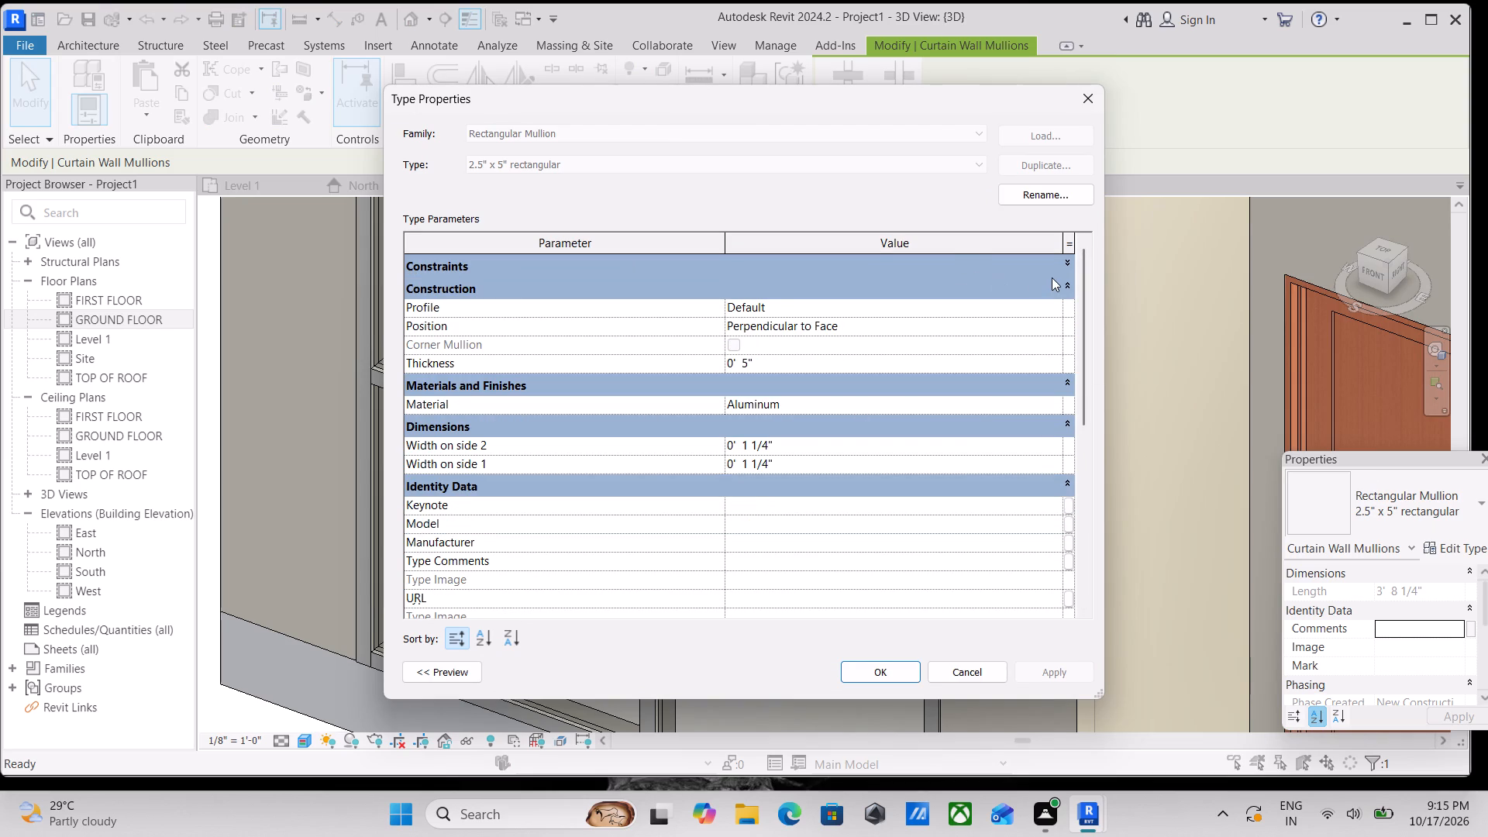
pyautogui.click(1052, 277)
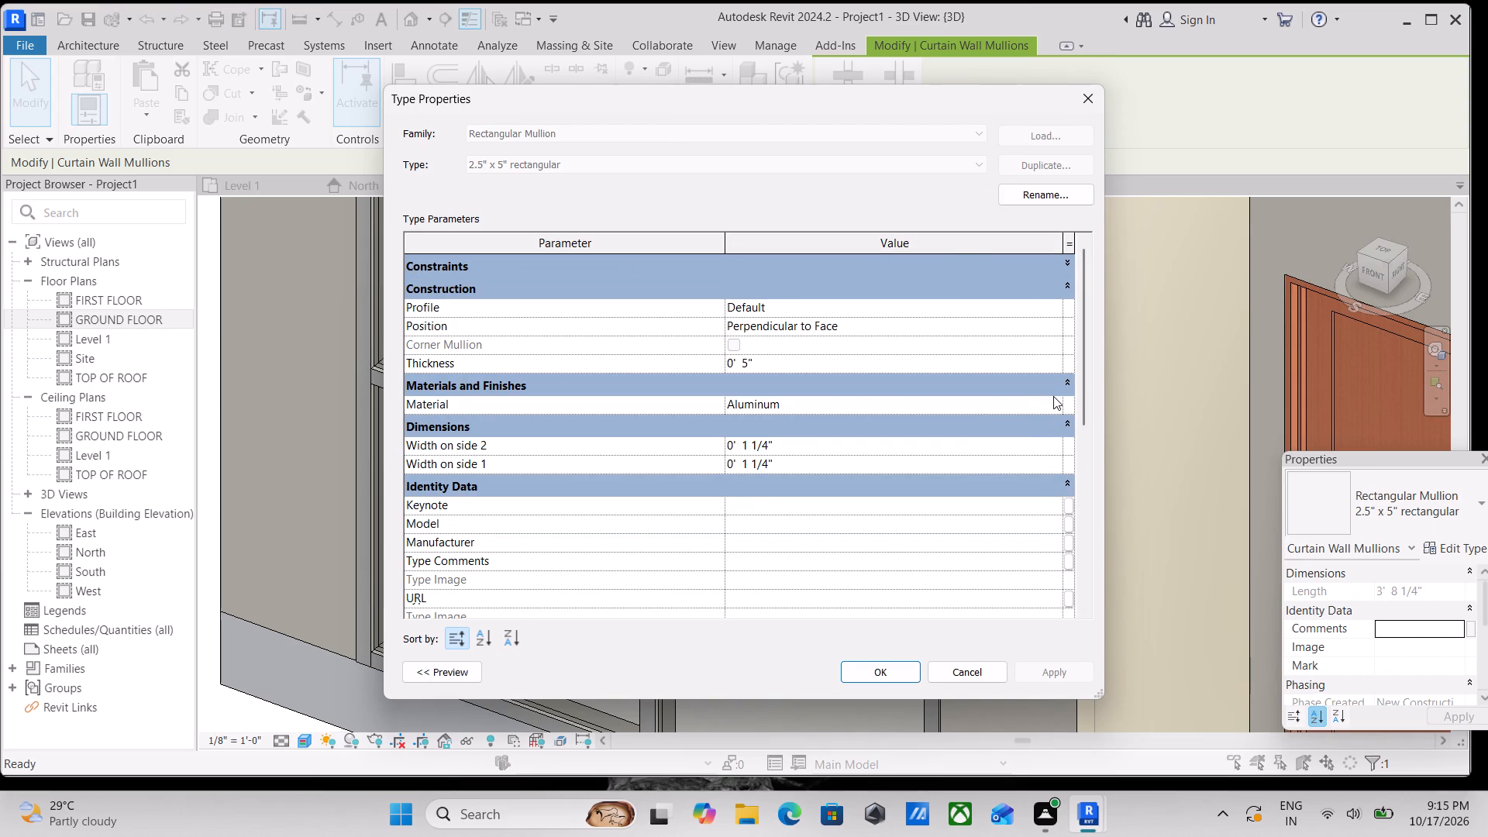
pyautogui.click(1053, 396)
pyautogui.click(1056, 399)
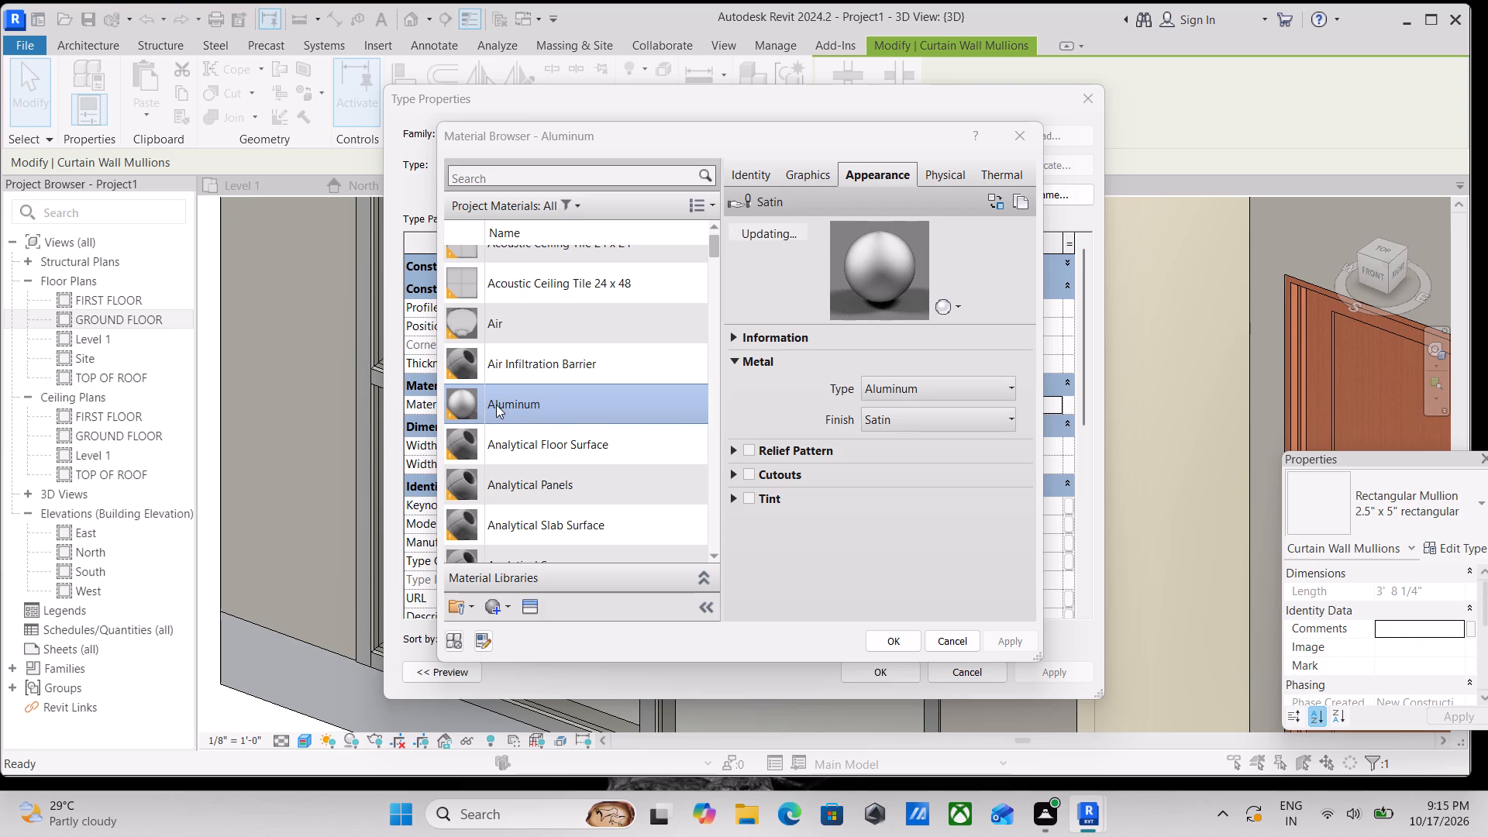
pyautogui.click(751, 499)
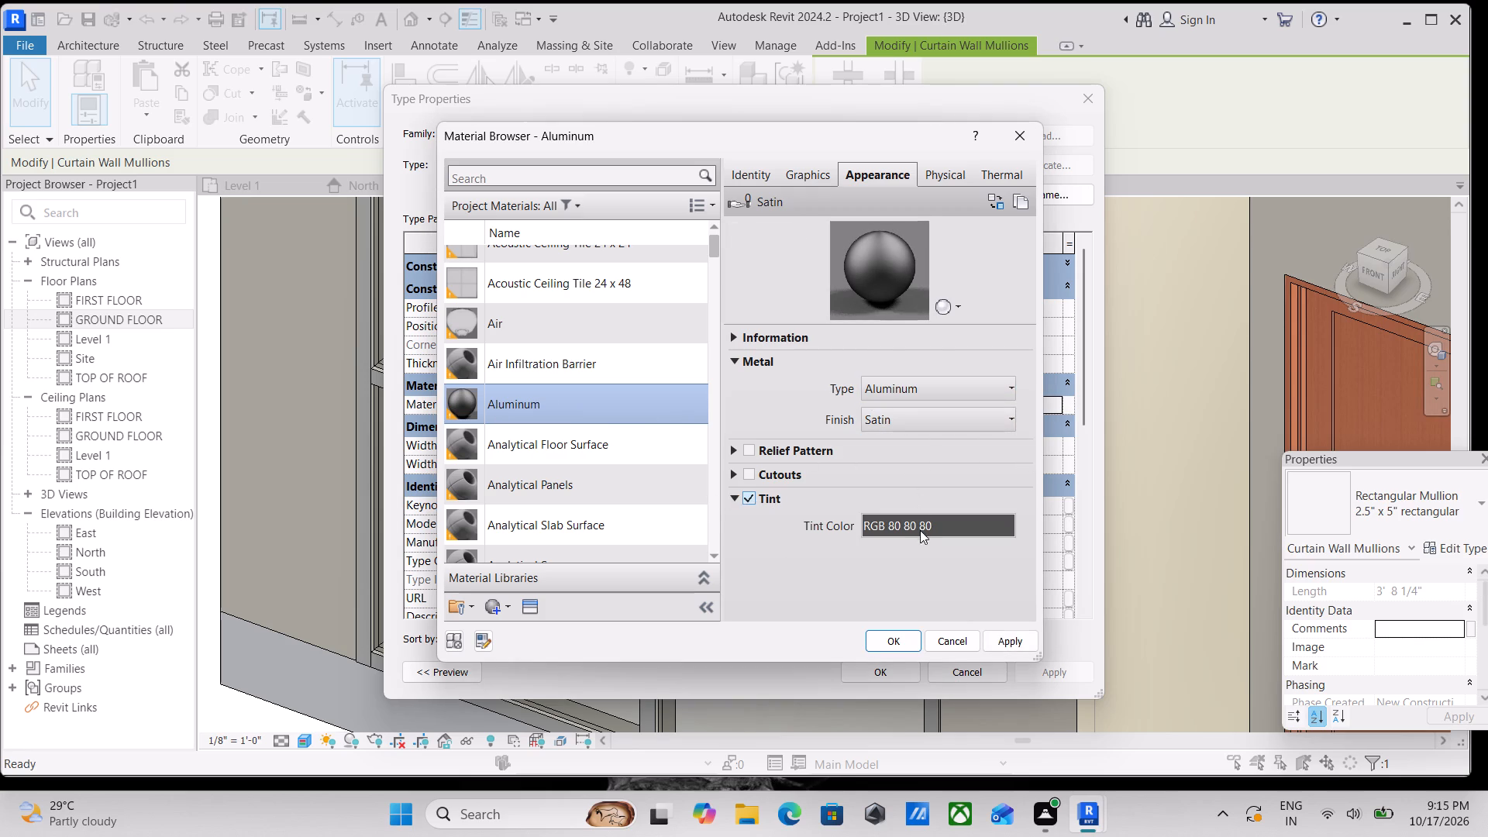
pyautogui.click(920, 526)
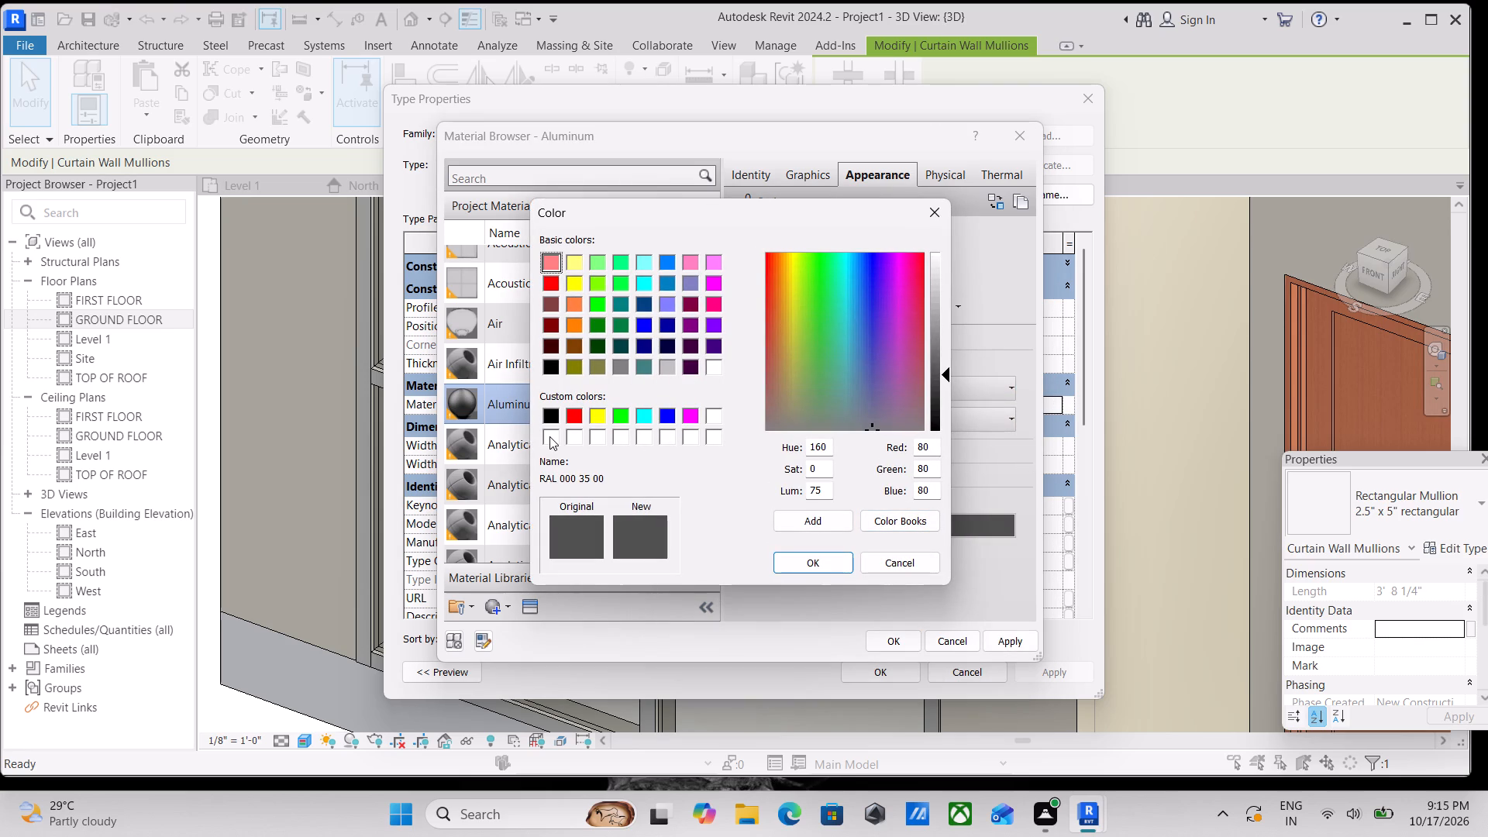
pyautogui.click(549, 436)
pyautogui.click(819, 563)
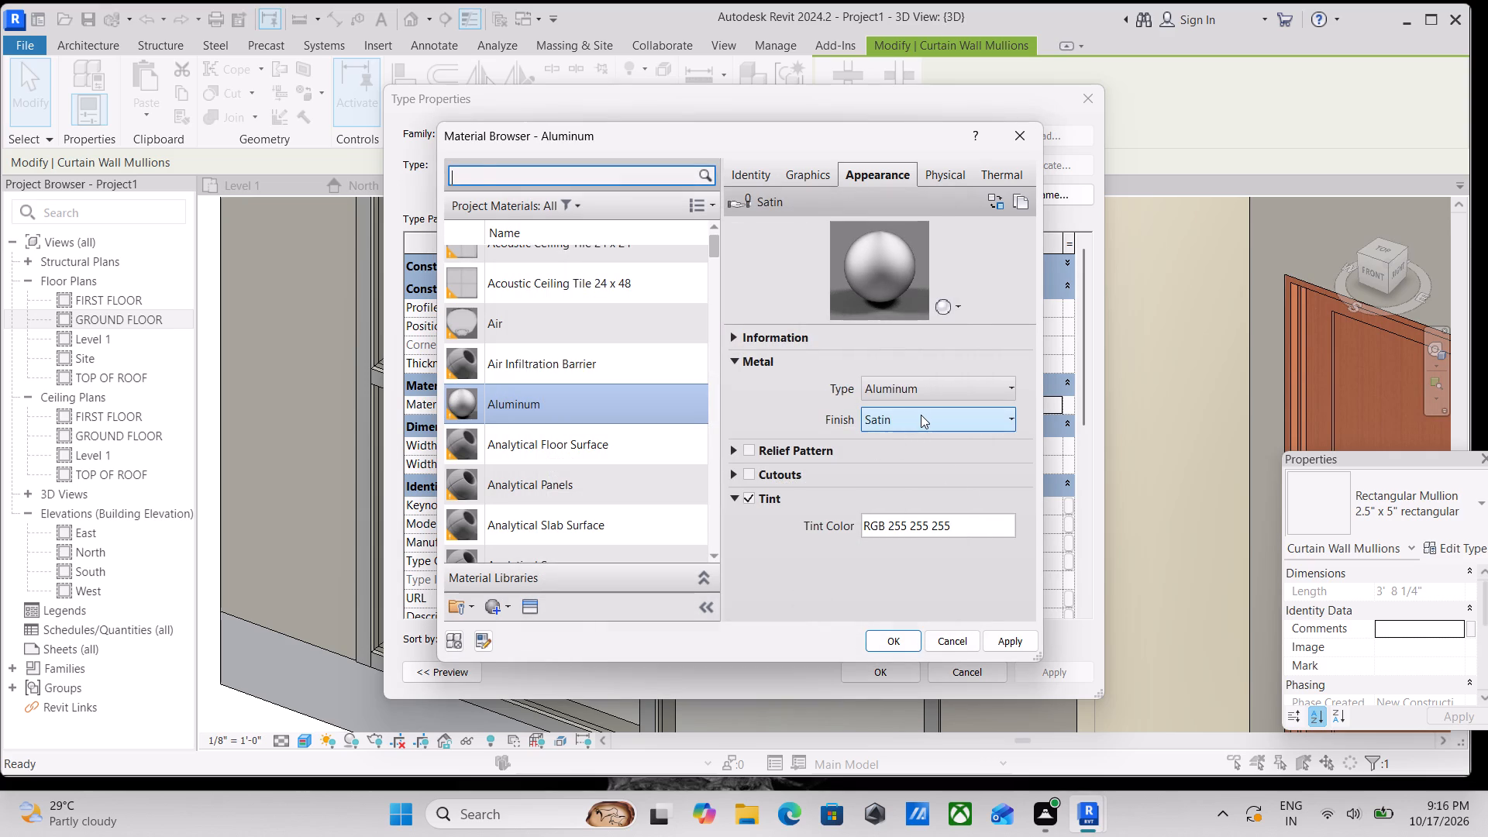
# Try the Polished and Semi-polished finishes on the Aluminum appearance and set the finish to Brushed.
pyautogui.click(921, 415)
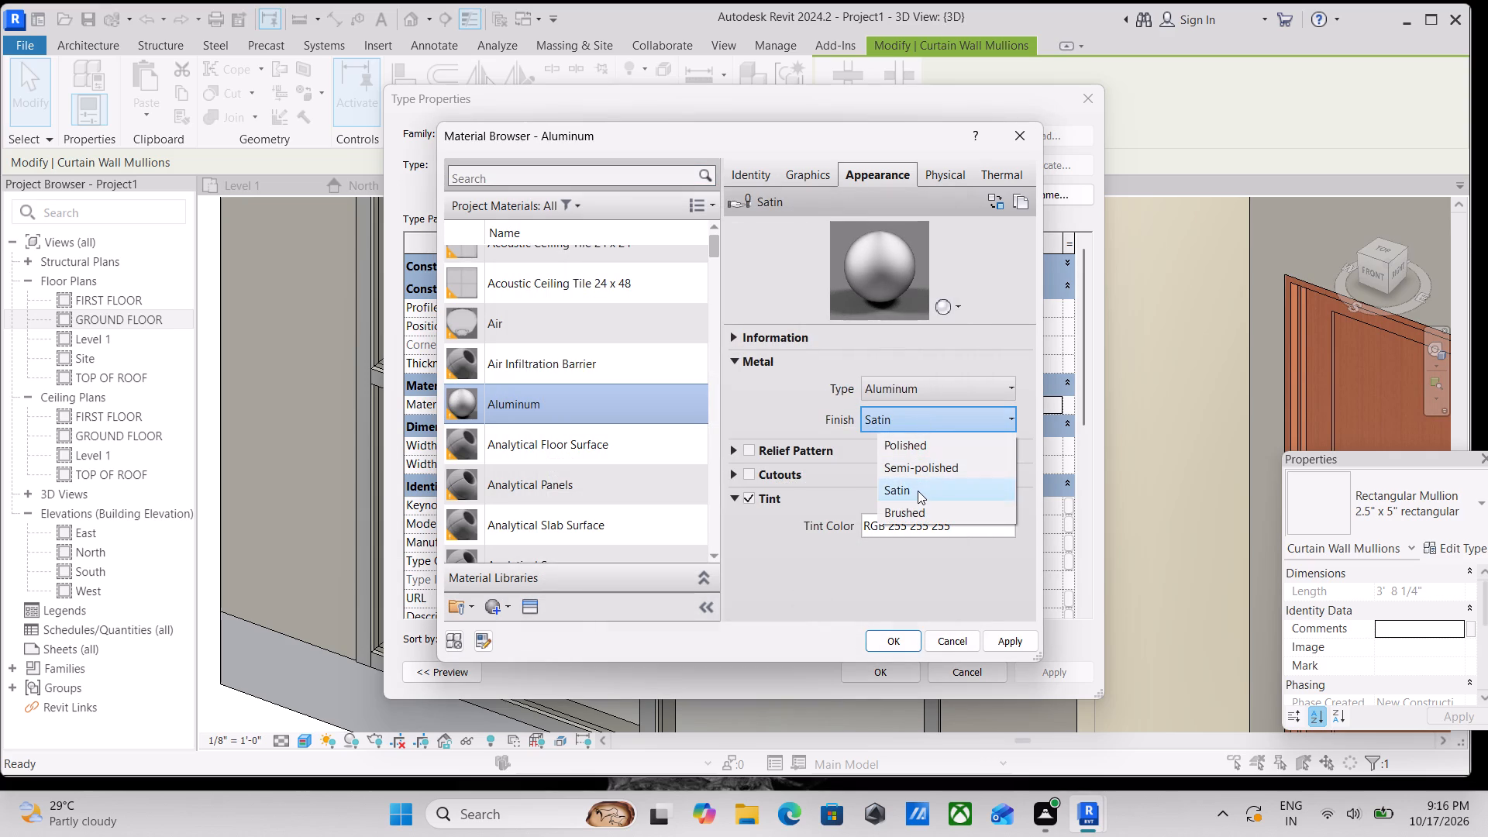
pyautogui.click(918, 443)
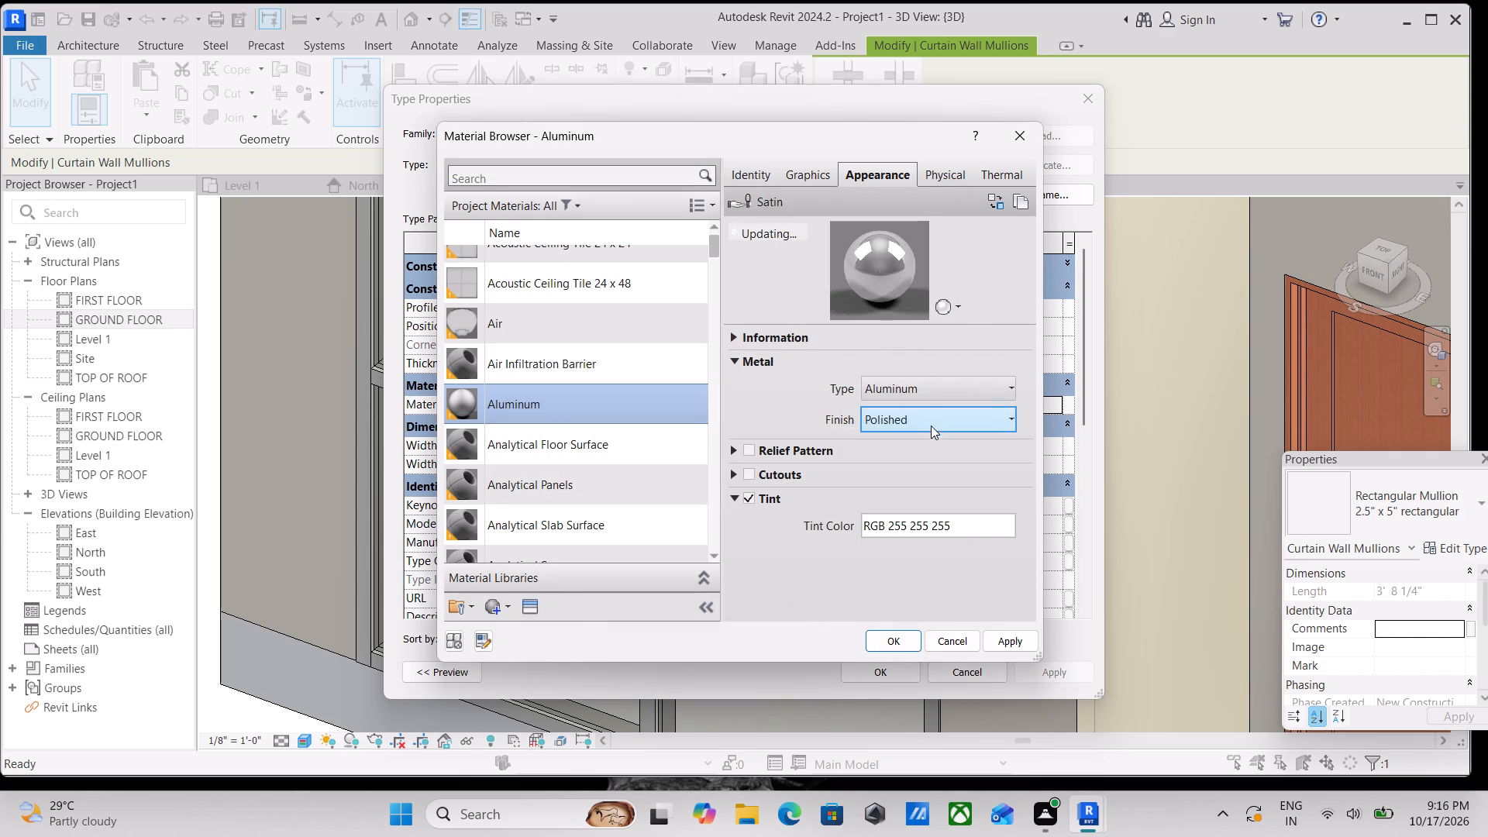
pyautogui.click(932, 421)
pyautogui.click(928, 474)
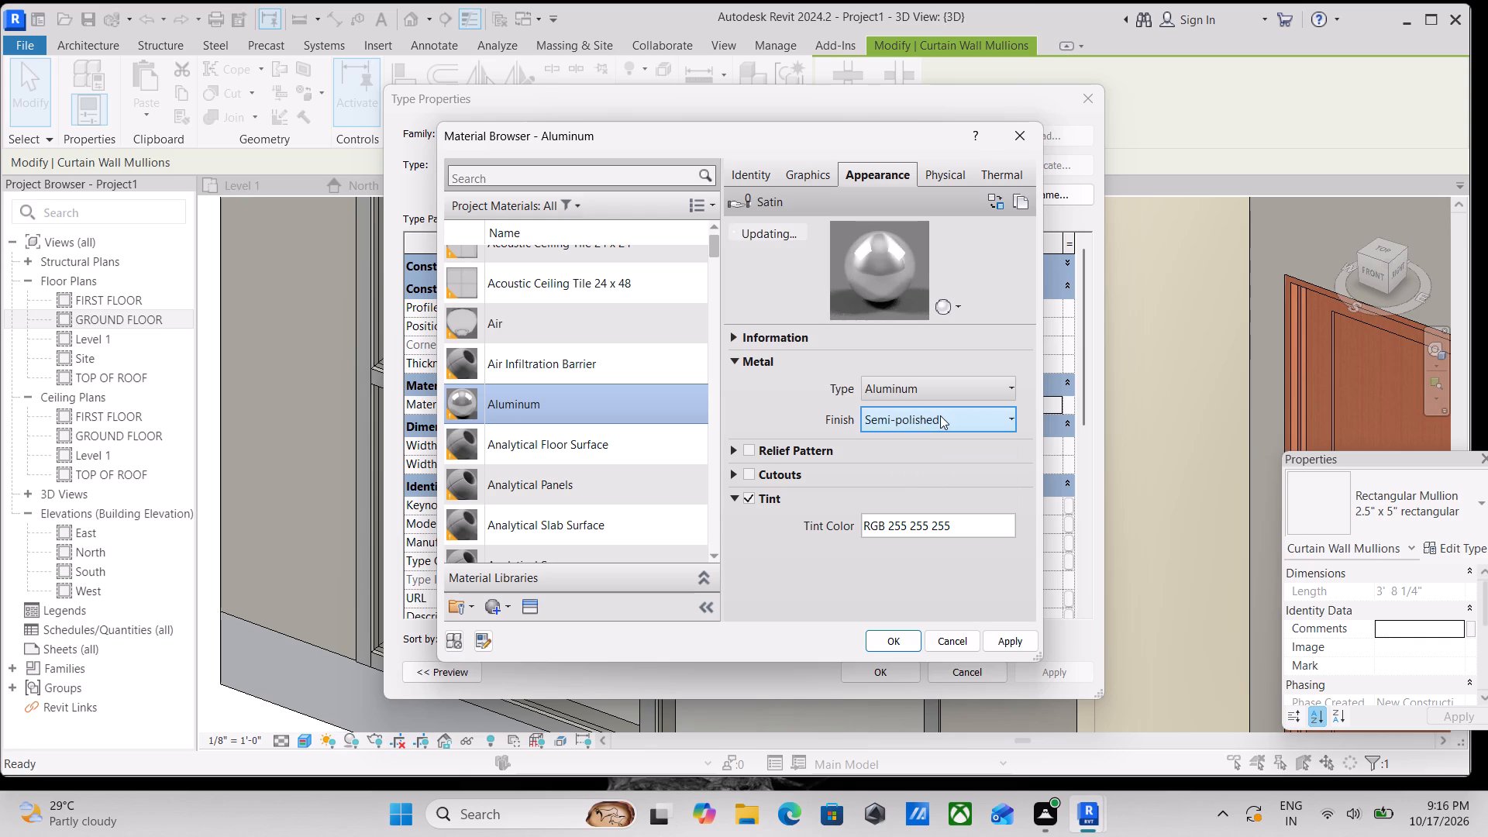
pyautogui.click(940, 415)
pyautogui.click(926, 505)
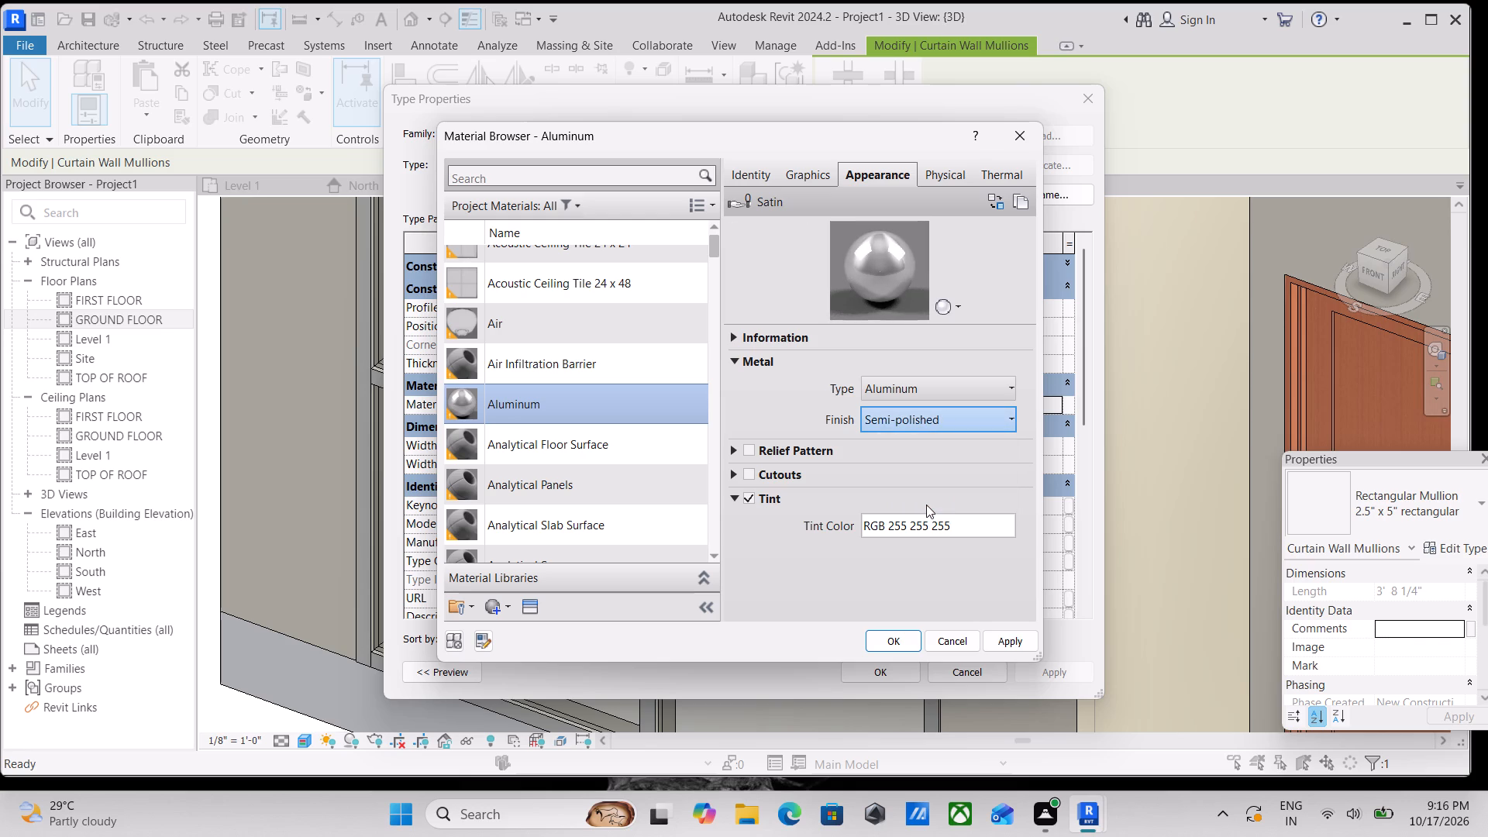
pyautogui.click(935, 432)
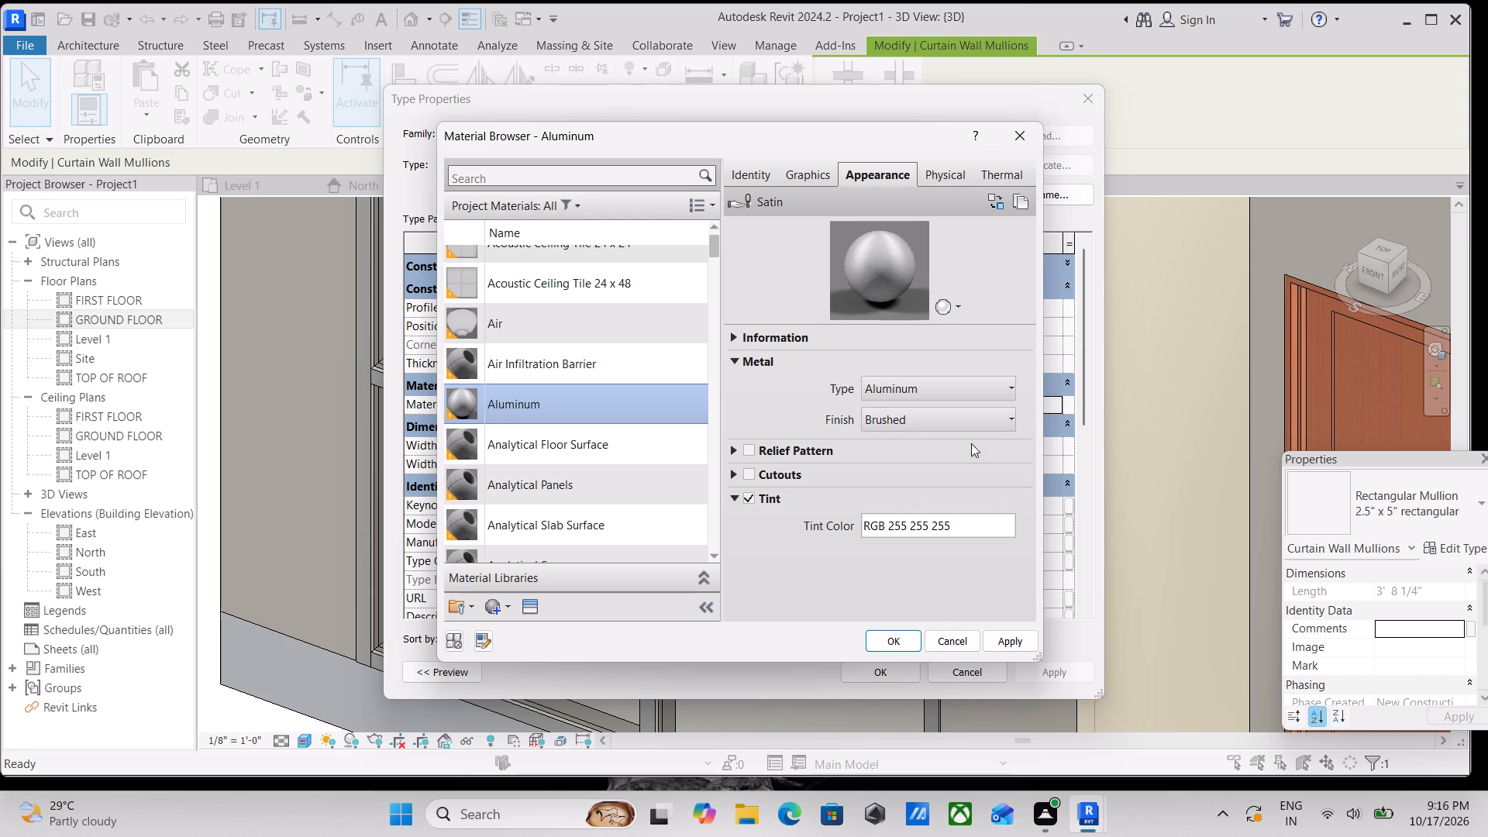
# Set the Aluminum appearance's metal type to Stainless Steel, apply it to the rectangular mullion type and clear the mullion selection.
pyautogui.click(959, 391)
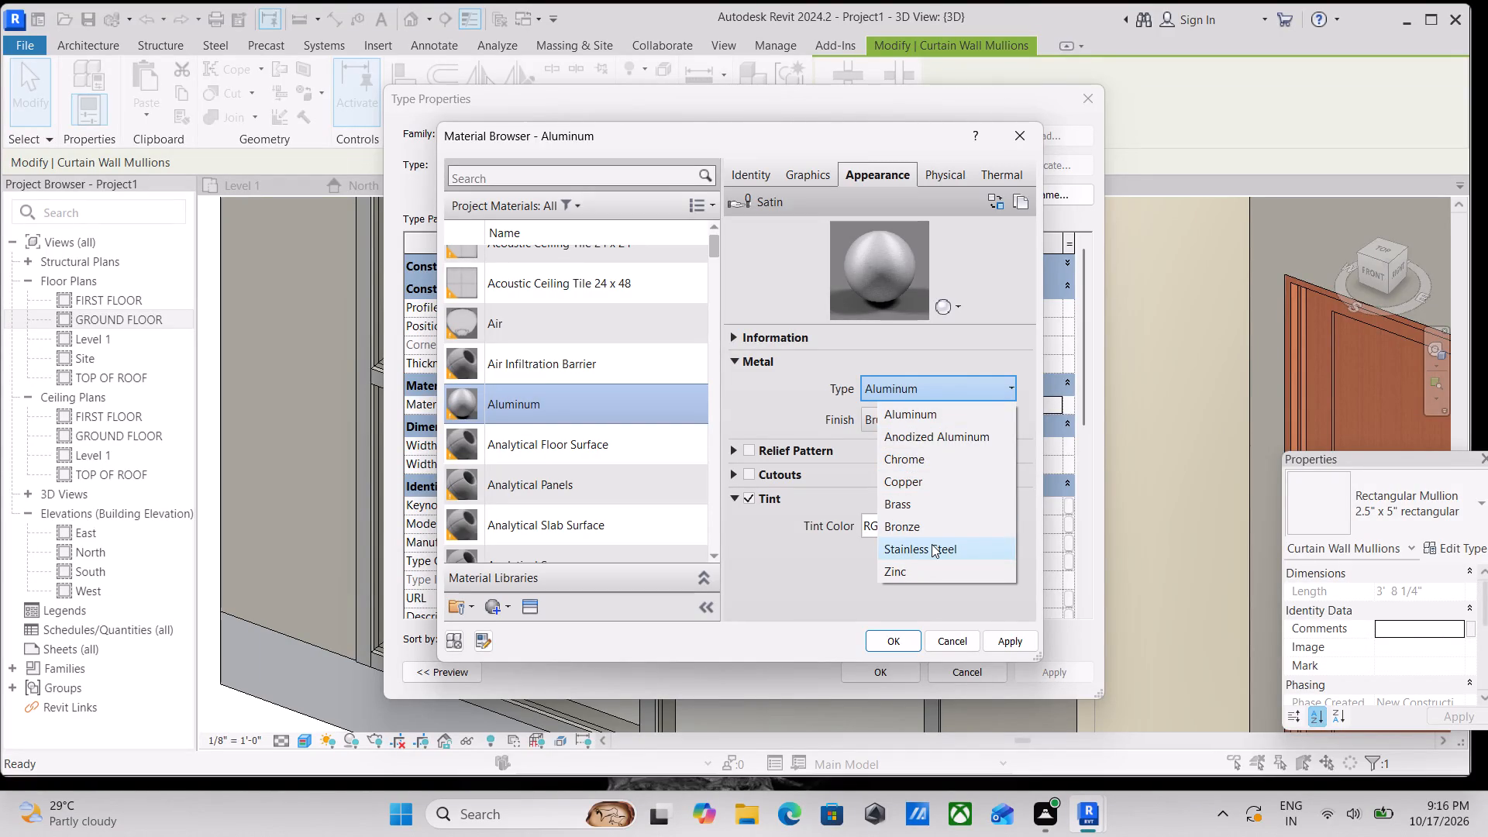
pyautogui.scroll(-2, 934, 536)
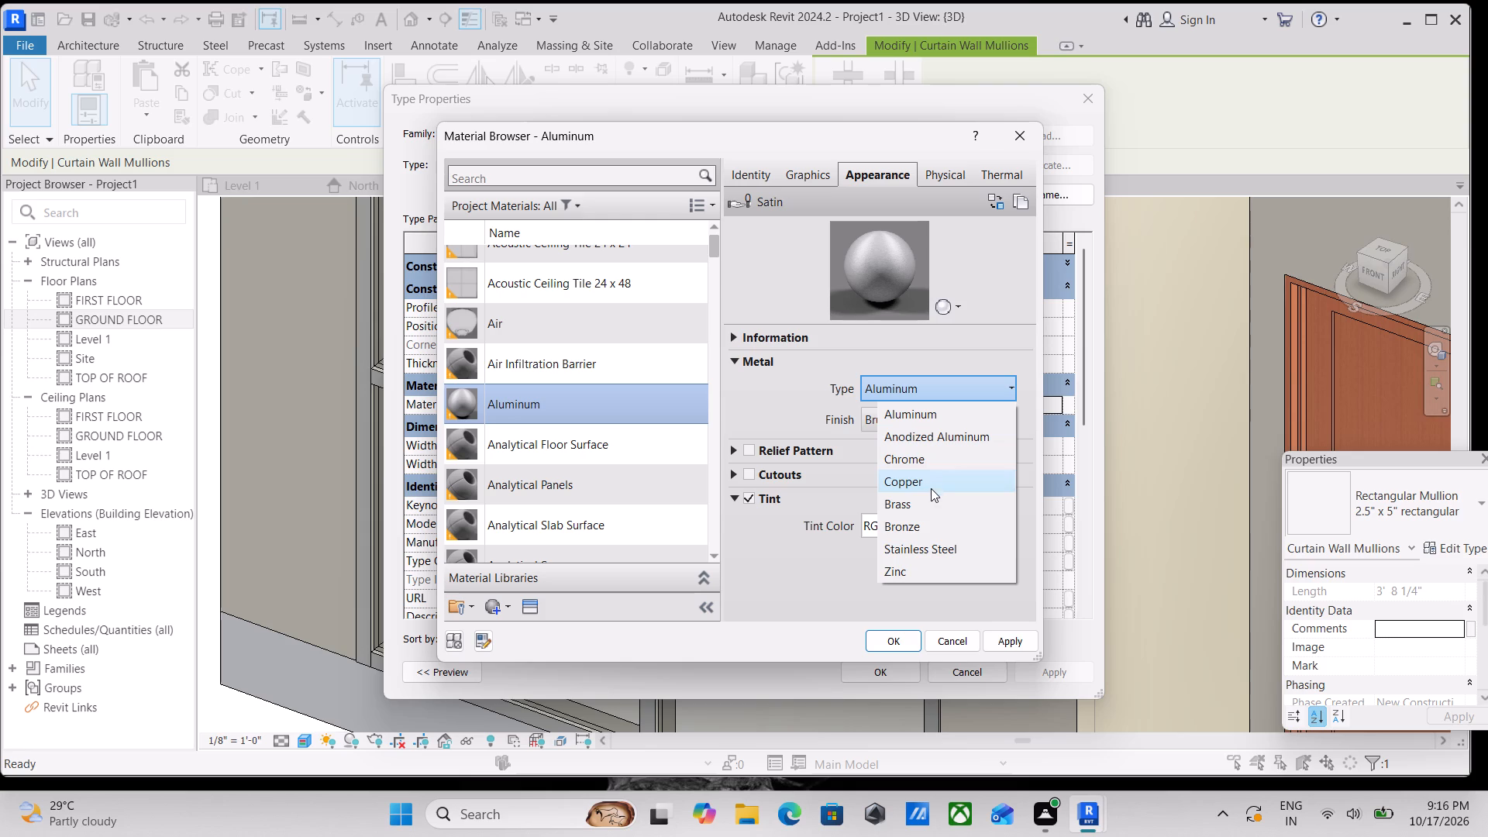
pyautogui.scroll(-1, 930, 496)
pyautogui.click(937, 538)
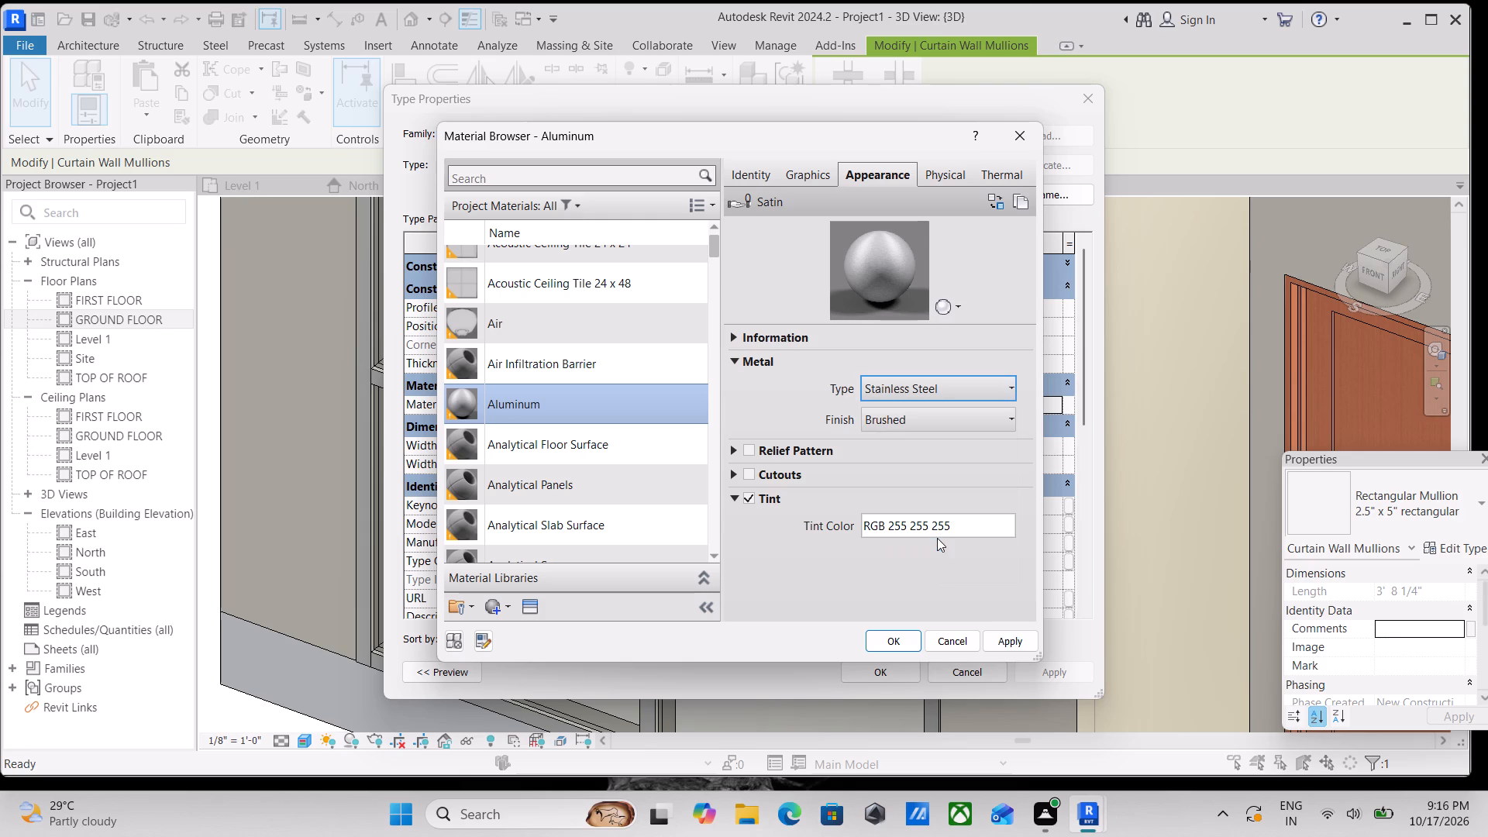
pyautogui.click(995, 632)
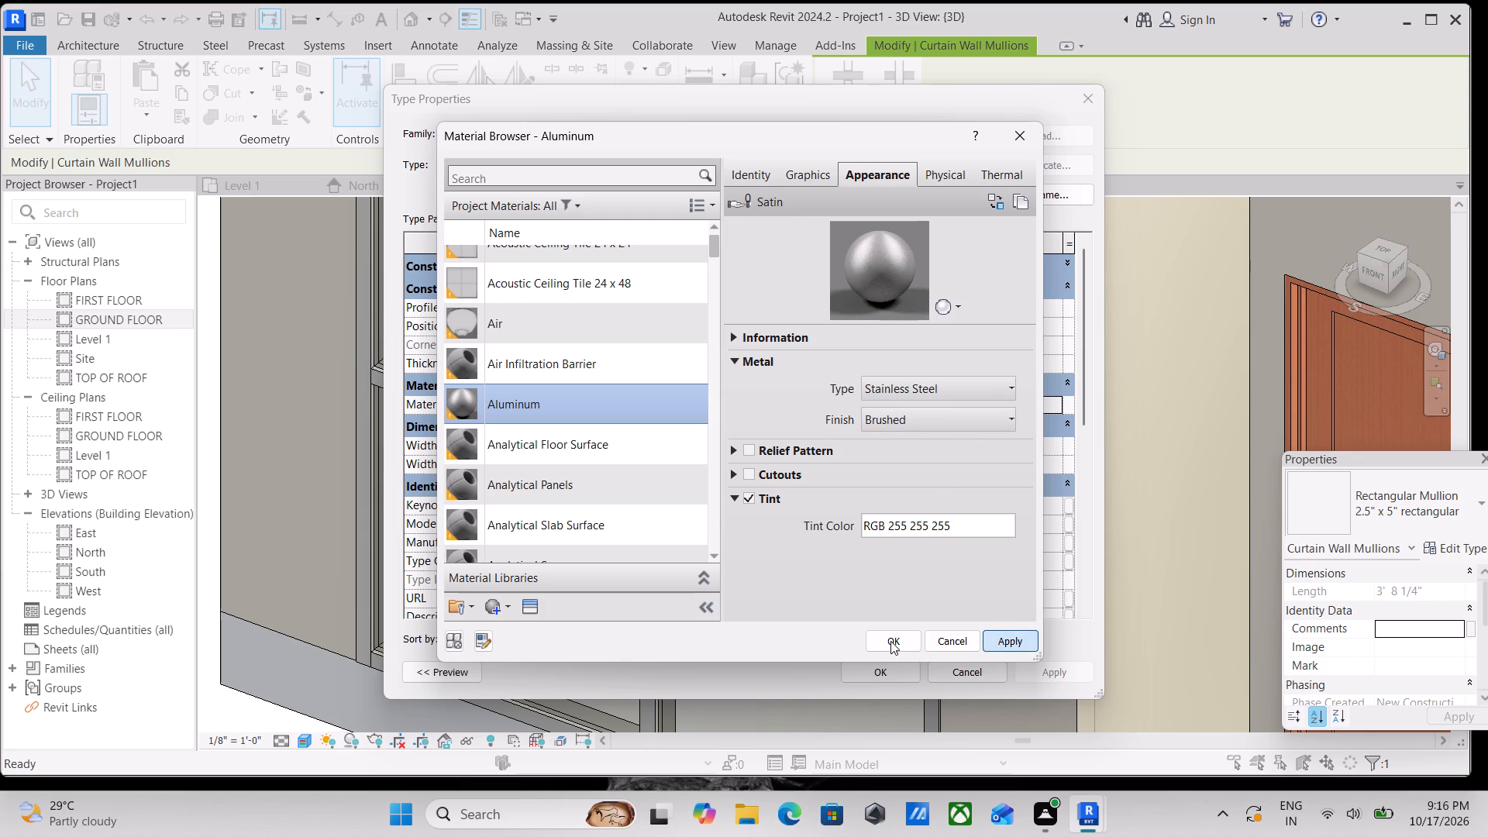
pyautogui.click(890, 642)
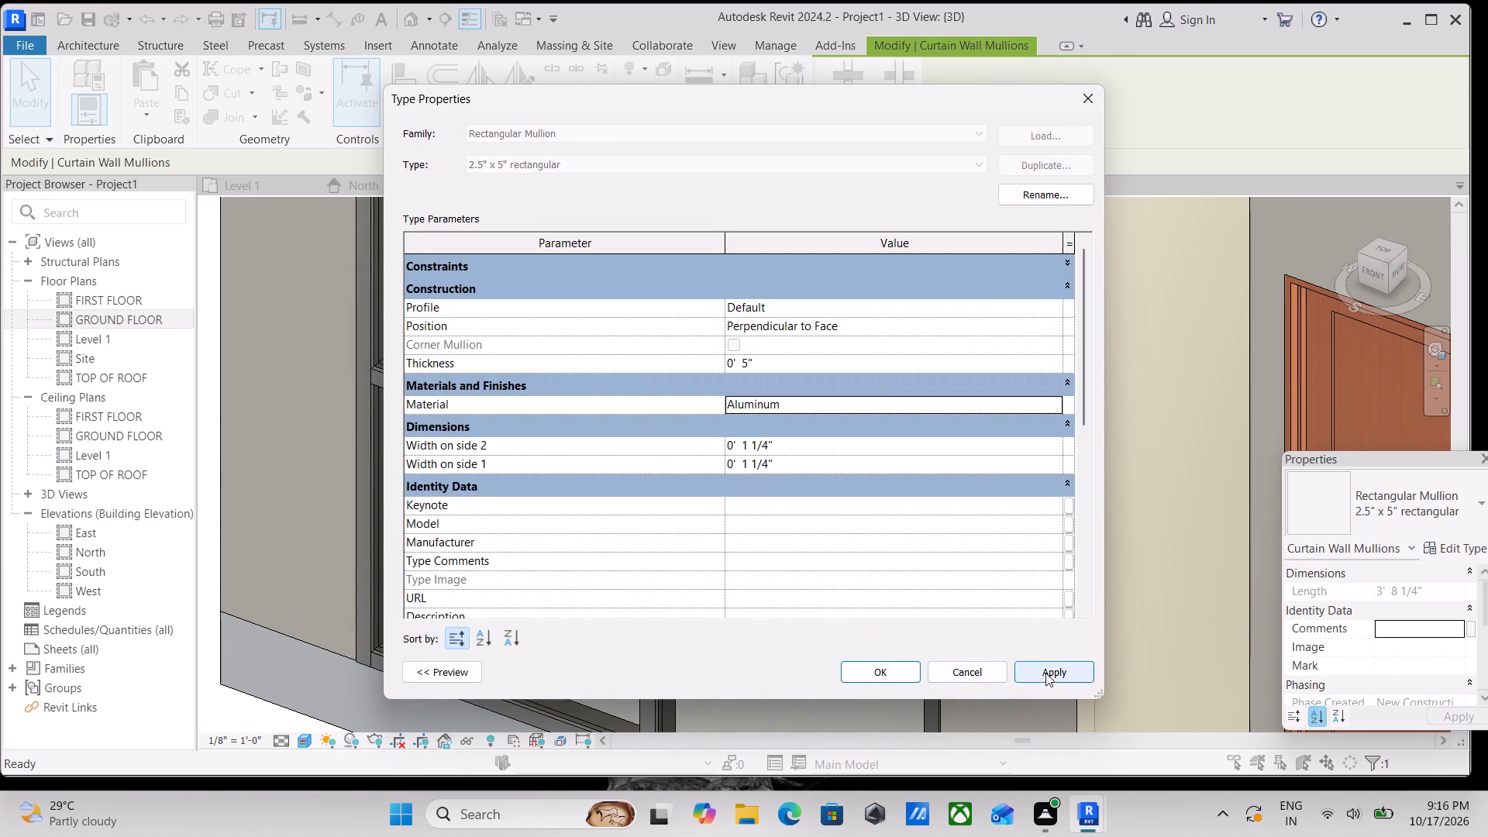
pyautogui.click(1050, 673)
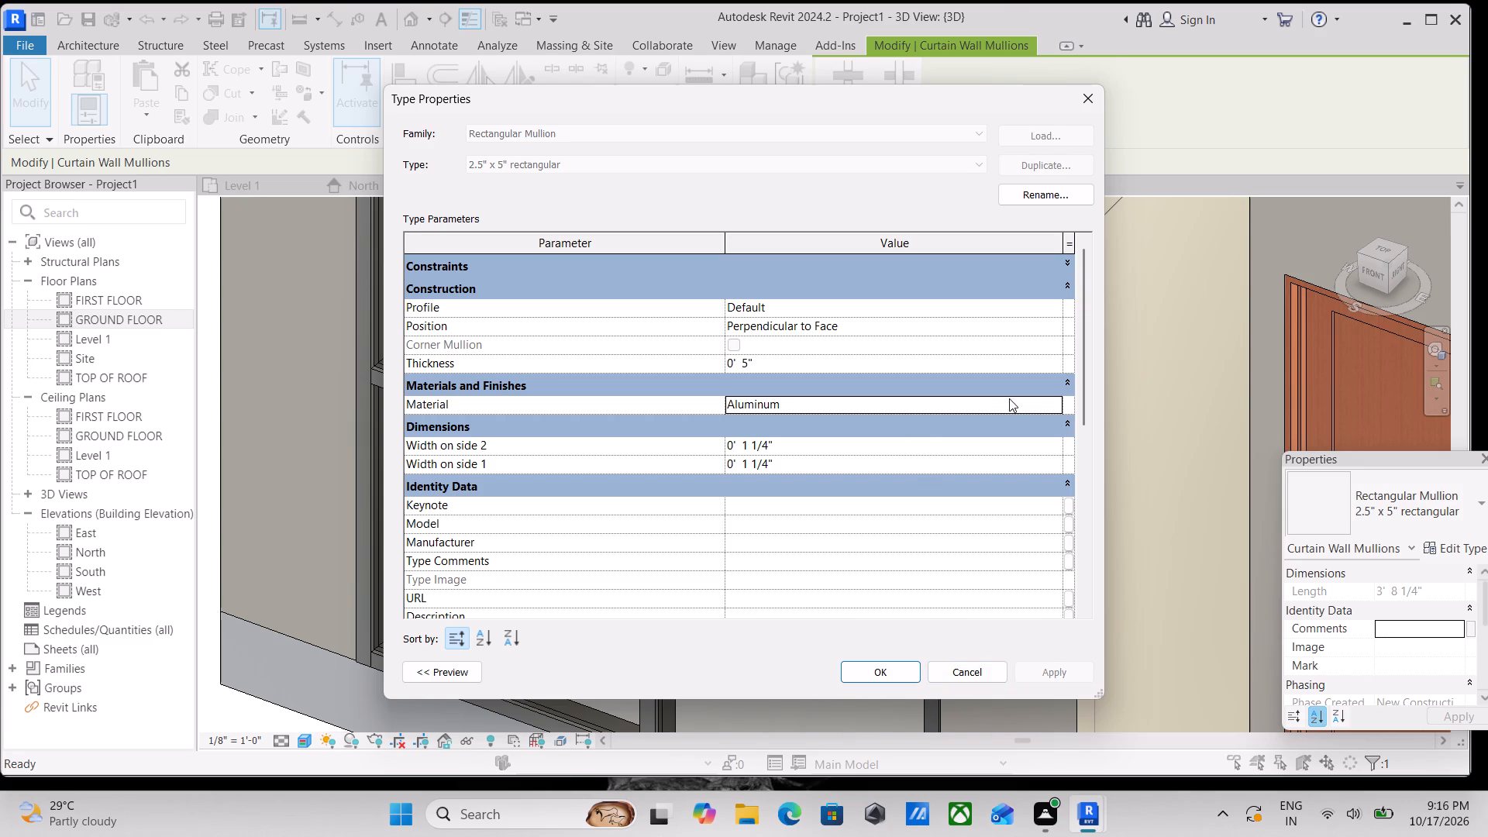
pyautogui.click(1060, 399)
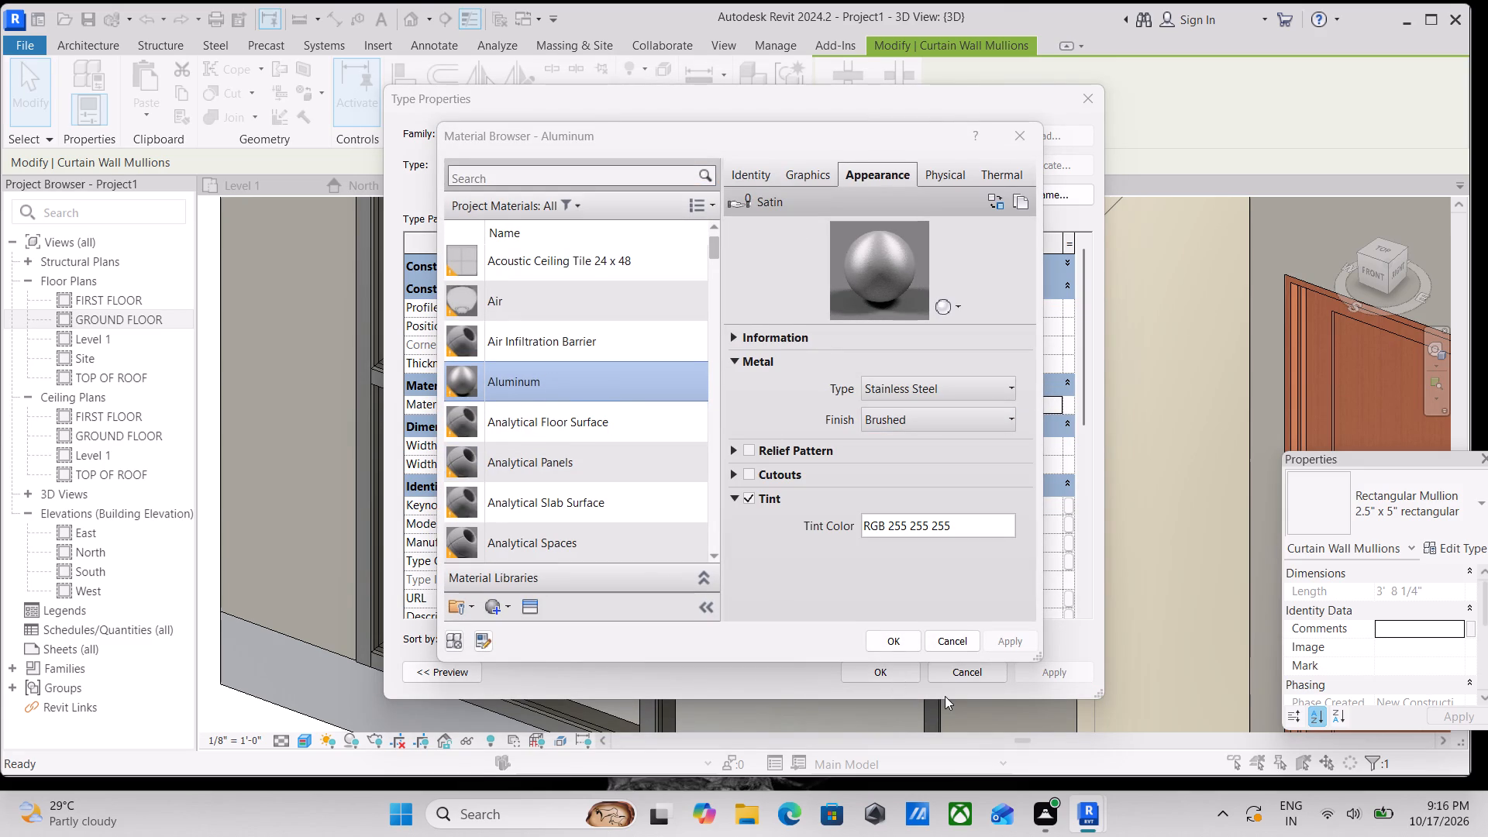
pyautogui.click(908, 643)
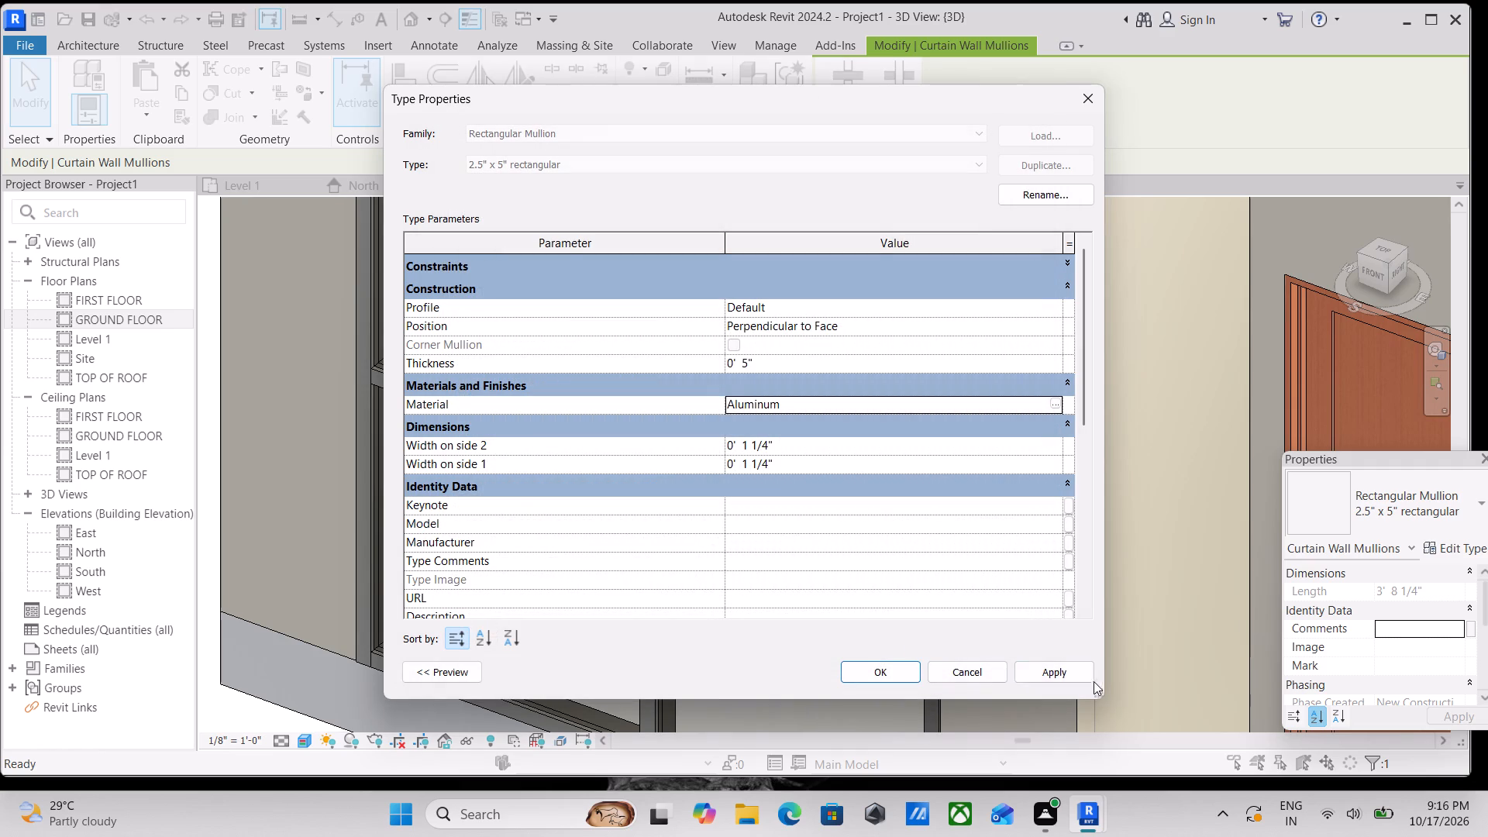
pyautogui.click(1056, 674)
pyautogui.click(885, 667)
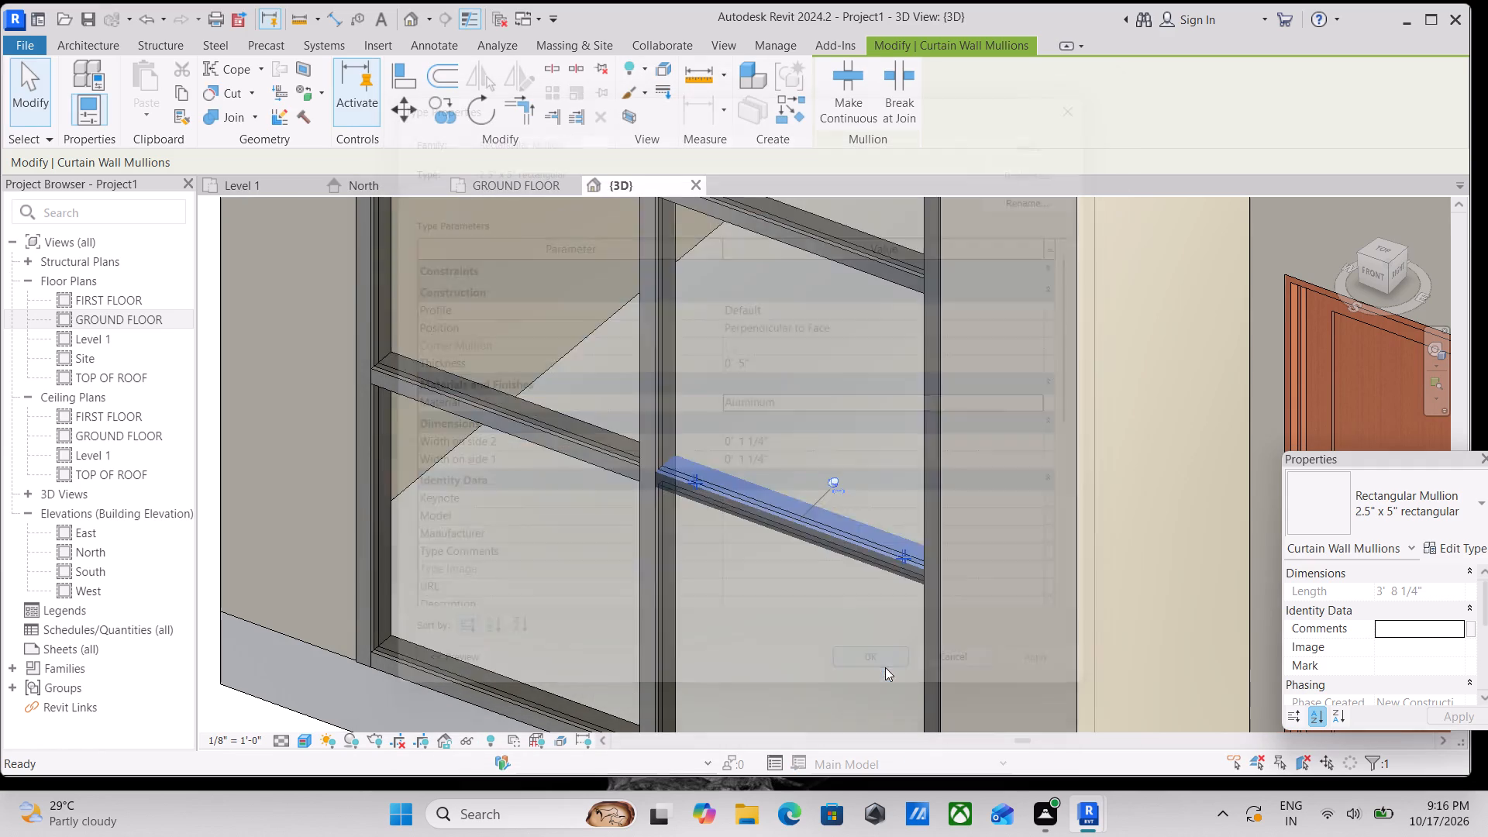
pyautogui.scroll(-5, 784, 595)
pyautogui.press('Escape')
# Examine the mullions and glazing of the Storefront 2 and Storefront garage fronts in the realistic 3D view from several angles.
pyautogui.scroll(-2, 786, 564)
pyautogui.moveTo(786, 564); pyautogui.dragTo(800, 518, button='middle')
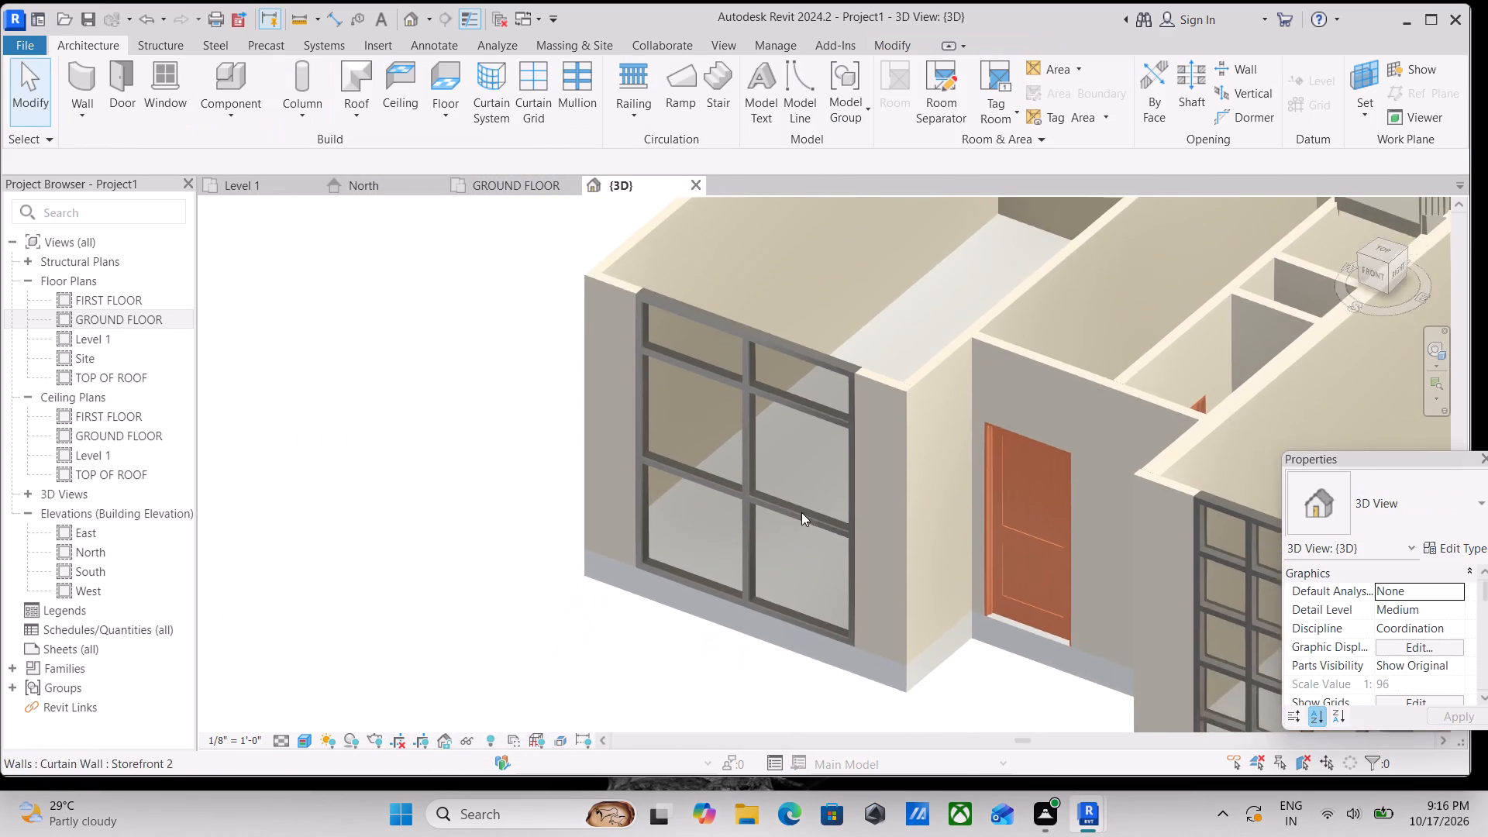
pyautogui.scroll(-2, 804, 510)
pyautogui.middleClick(804, 510)
pyautogui.scroll(3, 991, 608)
pyautogui.moveTo(1002, 602); pyautogui.dragTo(793, 538, button='middle')
pyautogui.scroll(2, 1145, 580)
pyautogui.scroll(-1, 876, 728)
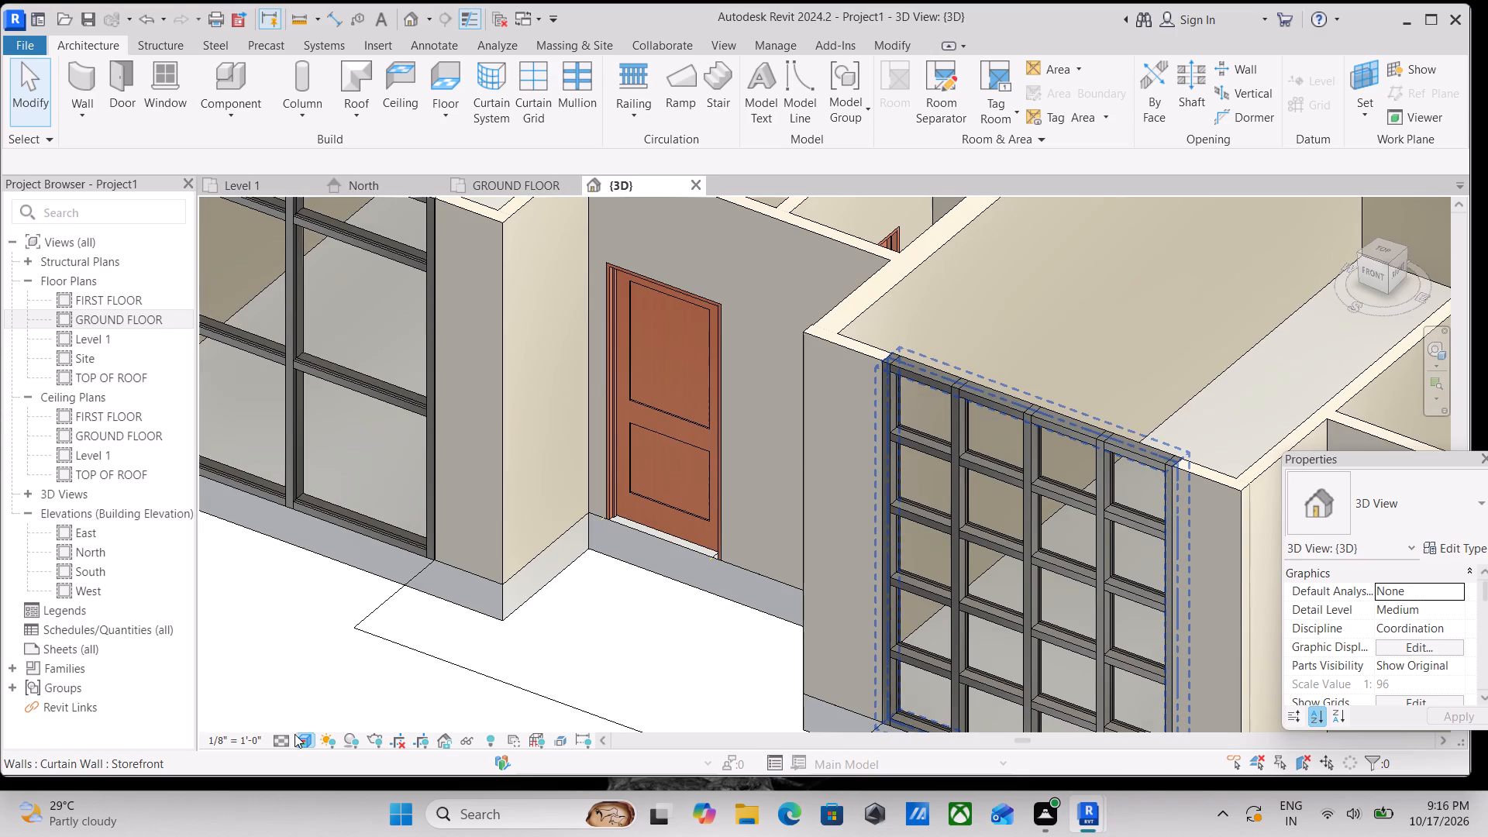
pyautogui.click(296, 737)
pyautogui.click(301, 715)
pyautogui.scroll(-2, 529, 655)
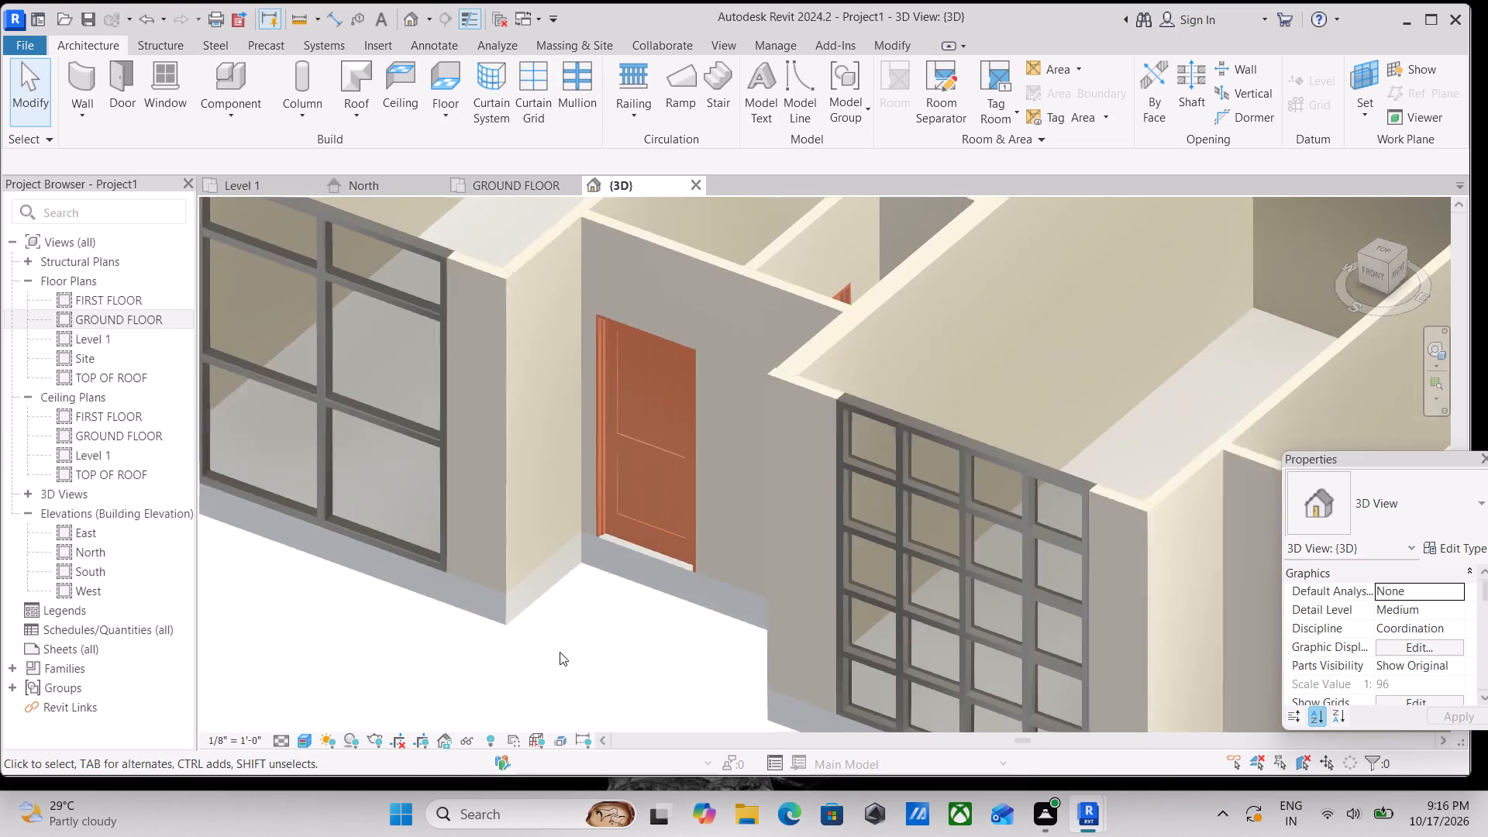
pyautogui.scroll(-2, 557, 623)
pyautogui.moveTo(557, 622); pyautogui.dragTo(781, 546, button='middle')
pyautogui.scroll(2, 724, 554)
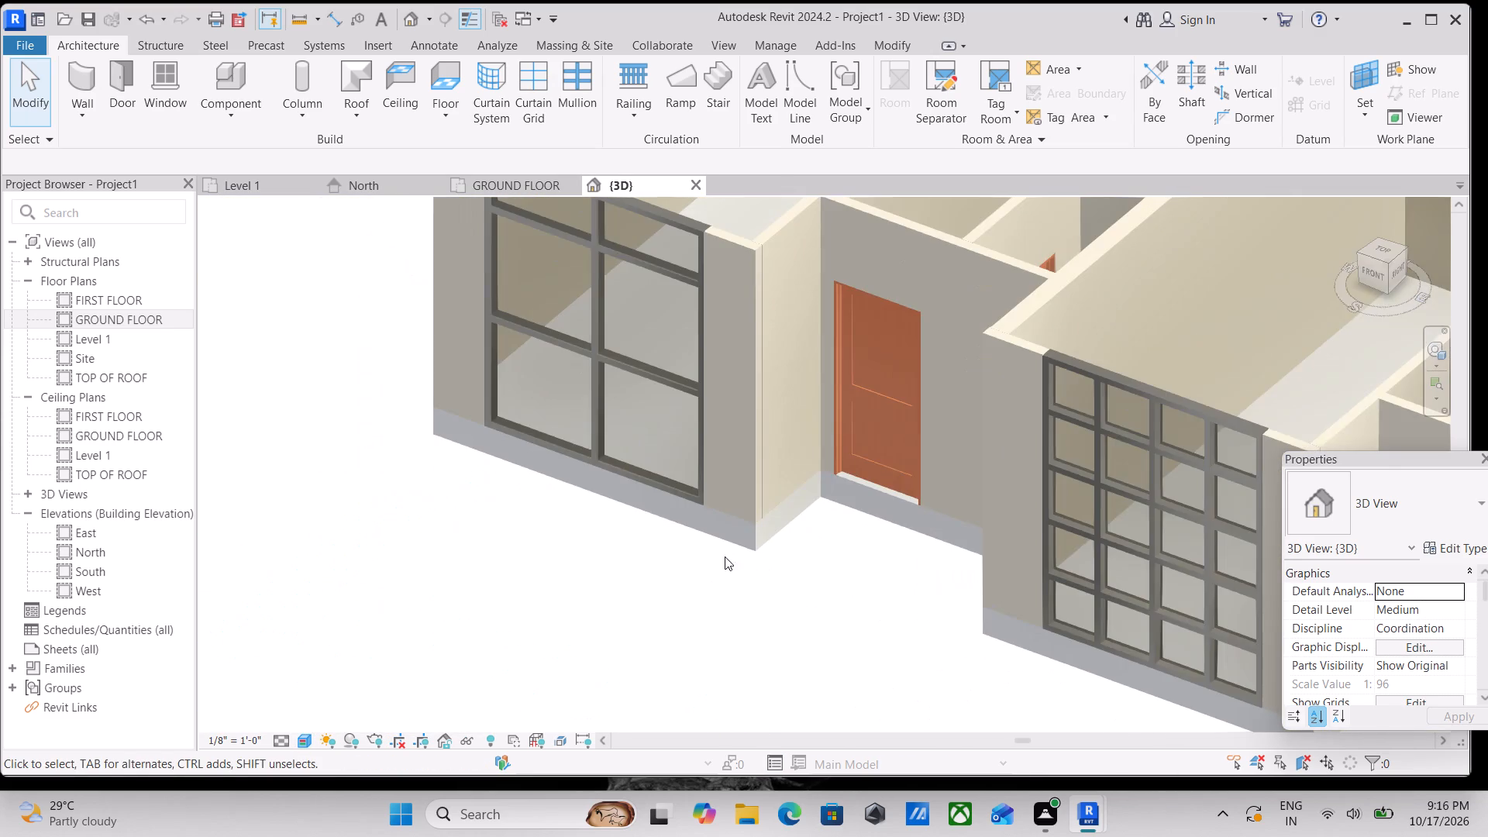
pyautogui.scroll(-2, 746, 567)
pyautogui.scroll(4, 749, 567)
pyautogui.moveTo(760, 548); pyautogui.dragTo(821, 529, button='middle')
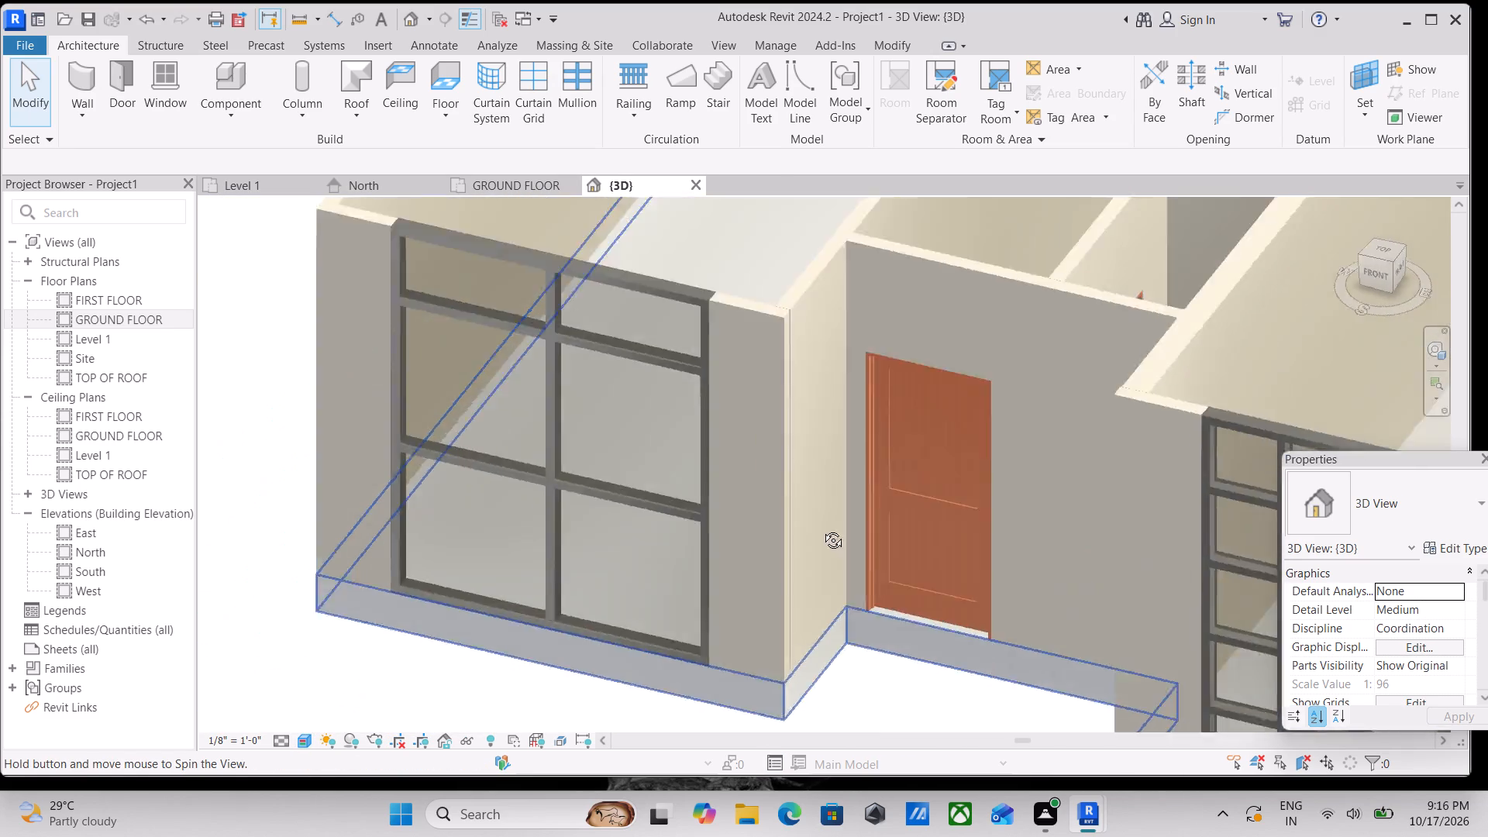
pyautogui.moveTo(821, 529); pyautogui.dragTo(769, 495, button='middle')
pyautogui.scroll(-2, 770, 499)
pyautogui.moveTo(775, 508); pyautogui.dragTo(1006, 801, button='middle')
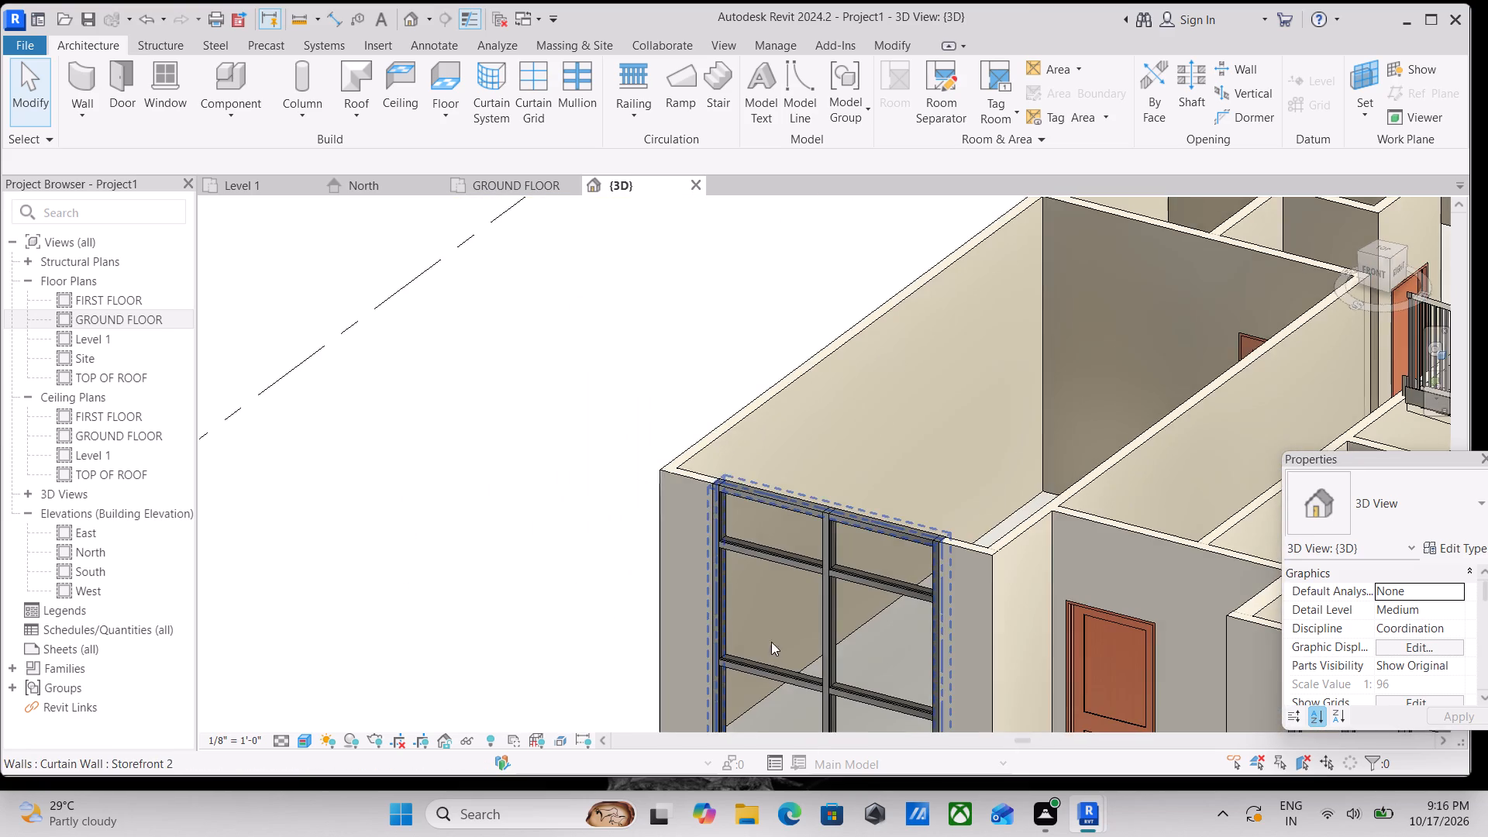
pyautogui.scroll(3, 796, 591)
pyautogui.scroll(3, 880, 623)
pyautogui.click(869, 626)
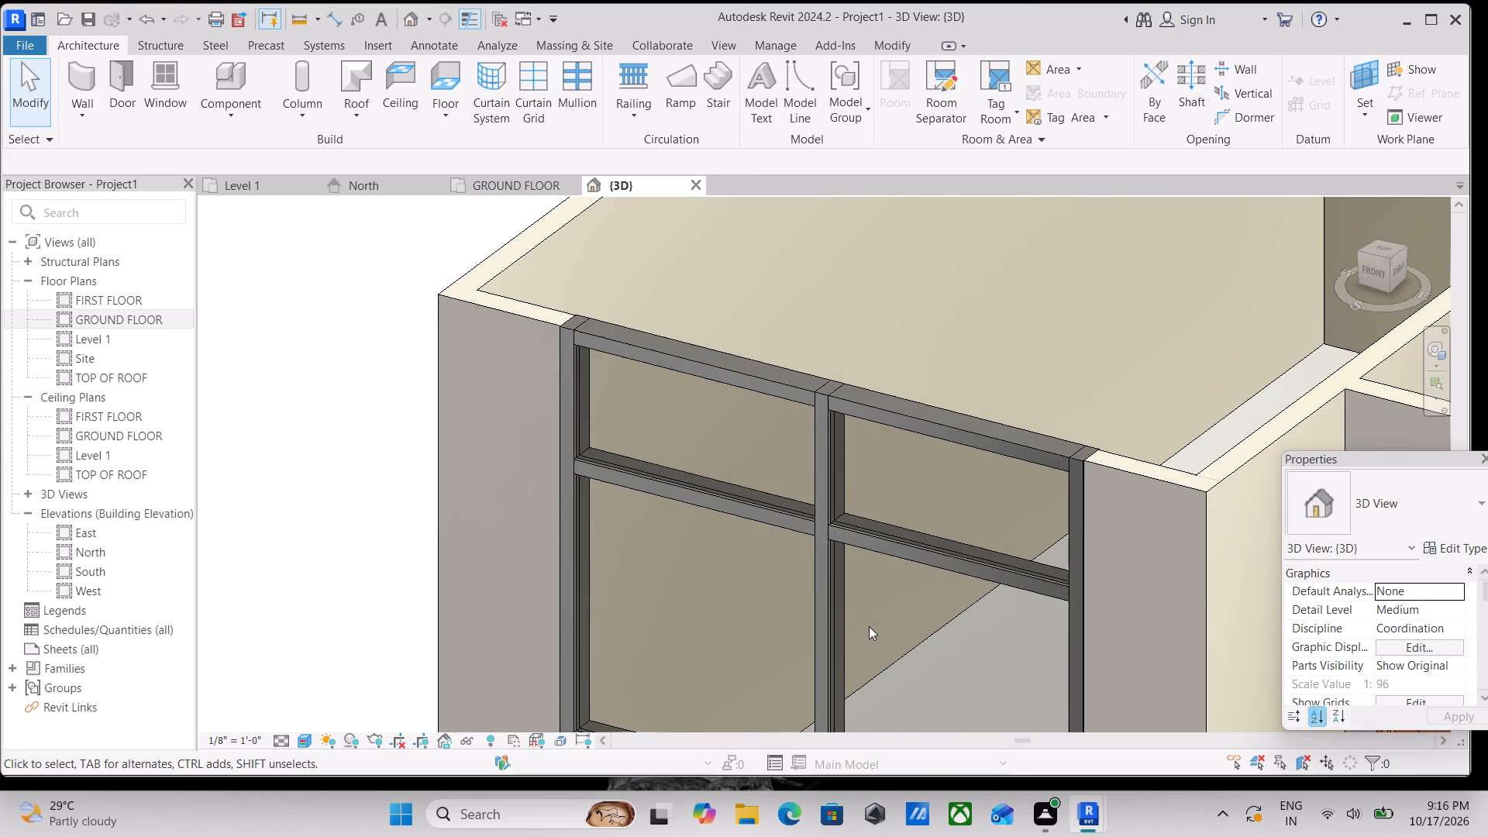
pyautogui.moveTo(869, 626); pyautogui.dragTo(863, 602, button='middle')
pyautogui.scroll(7, 980, 587)
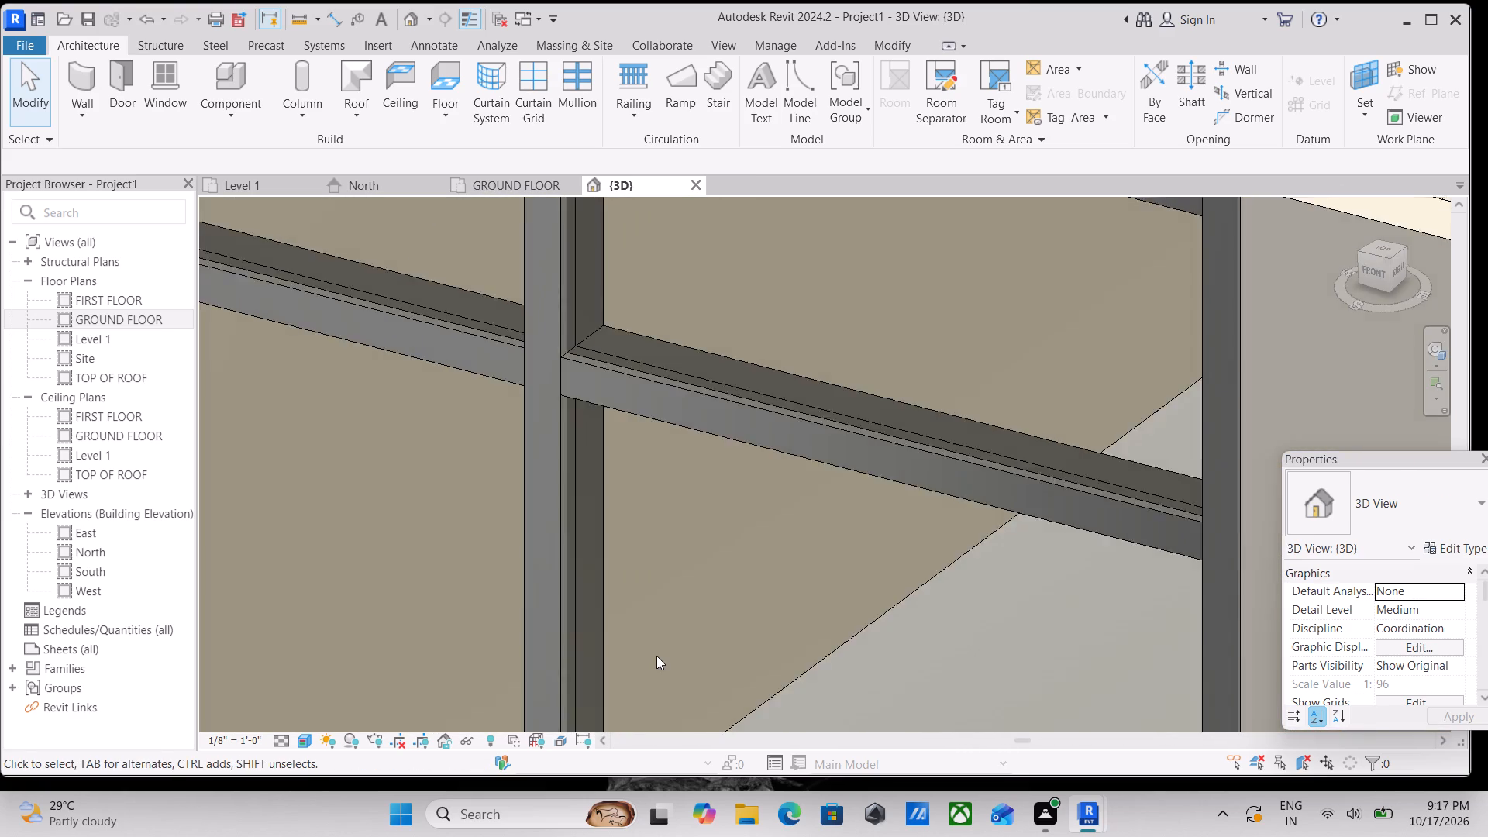
pyautogui.scroll(2, 656, 656)
pyautogui.scroll(-9, 656, 656)
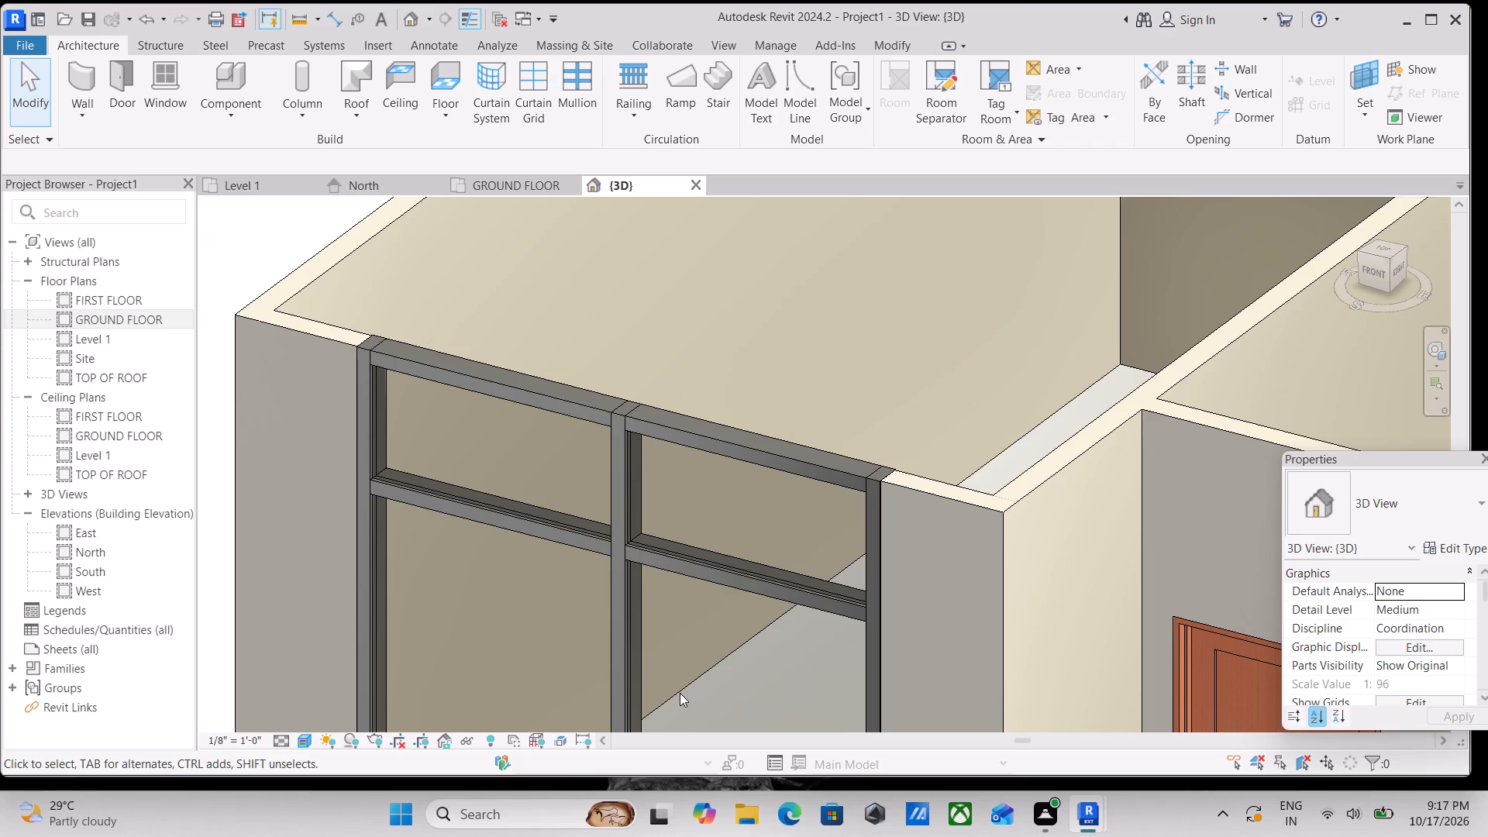
pyautogui.scroll(-3, 668, 639)
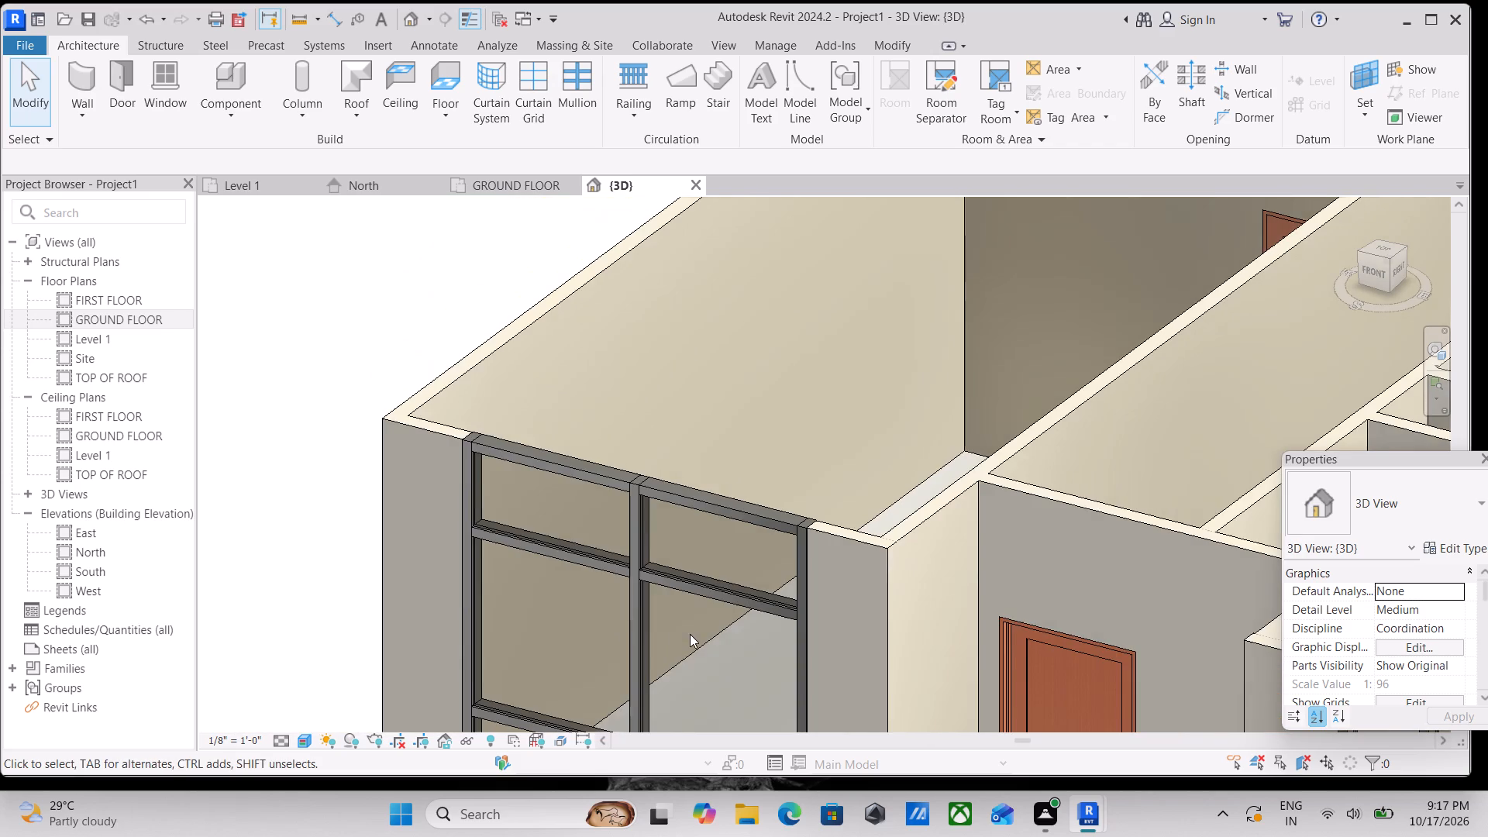
# Try the Zinc metal type on the 2.5" x 5" rectangular mullion's Aluminum material appearance and set the type to Aluminum.
pyautogui.click(690, 634)
pyautogui.scroll(2, 686, 625)
pyautogui.moveTo(697, 560); pyautogui.dragTo(706, 546)
pyautogui.moveTo(699, 552); pyautogui.dragTo(703, 542, button='middle')
pyautogui.scroll(-1, 863, 626)
pyautogui.moveTo(757, 598); pyautogui.dragTo(847, 471, button='middle')
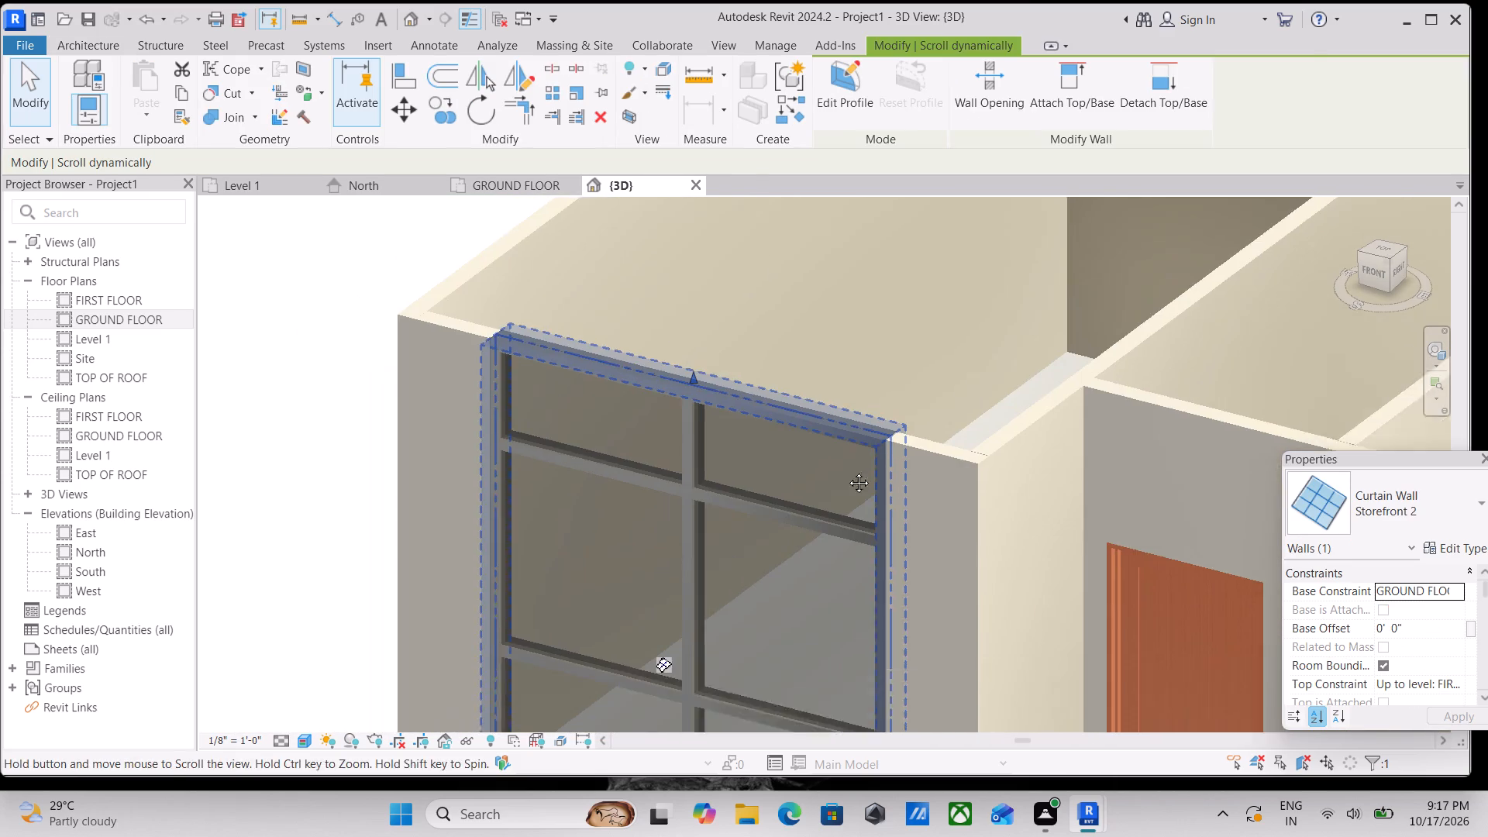
pyautogui.moveTo(847, 471); pyautogui.dragTo(884, 442, button='middle')
pyautogui.press('Escape')
pyautogui.scroll(2, 864, 282)
pyautogui.moveTo(855, 356); pyautogui.dragTo(882, 315, button='middle')
pyautogui.scroll(1, 896, 329)
pyautogui.press('Tab')
pyautogui.press('Tab')
pyautogui.press('Tab')
pyautogui.press('Tab')
pyautogui.press('Tab')
pyautogui.press('Tab')
pyautogui.press('Tab')
pyautogui.press('Tab')
pyautogui.press('Tab')
pyautogui.press('Tab')
pyautogui.press('Tab')
pyautogui.press('Tab')
pyautogui.press('Tab')
pyautogui.press('Tab')
pyautogui.press('Tab')
pyautogui.press('Tab')
pyautogui.press('Tab')
pyautogui.press('Tab')
pyautogui.press('Tab')
pyautogui.press('Tab')
pyautogui.click(846, 413)
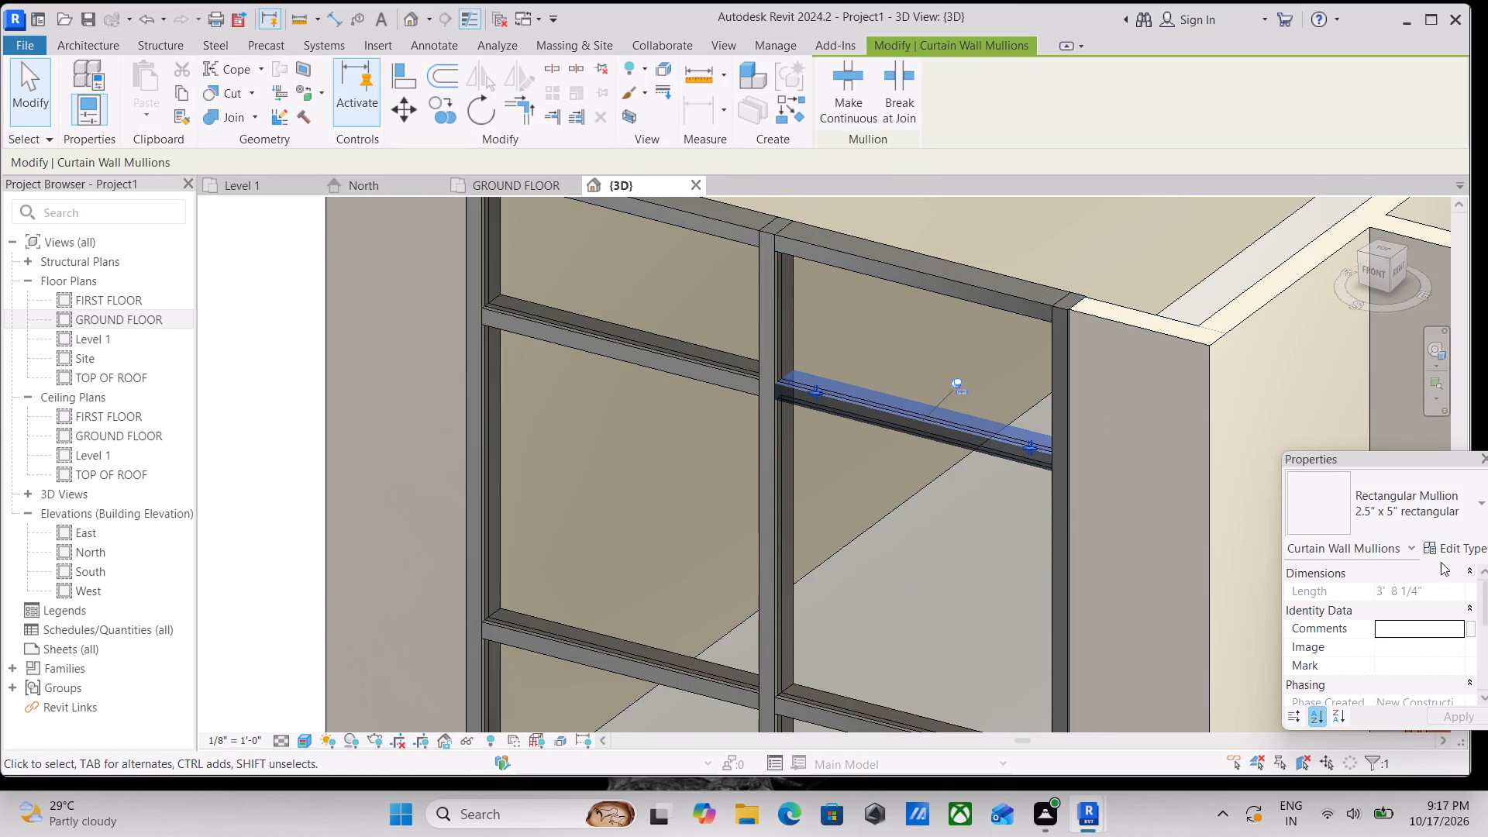
pyautogui.click(1466, 553)
pyautogui.scroll(-1, 818, 344)
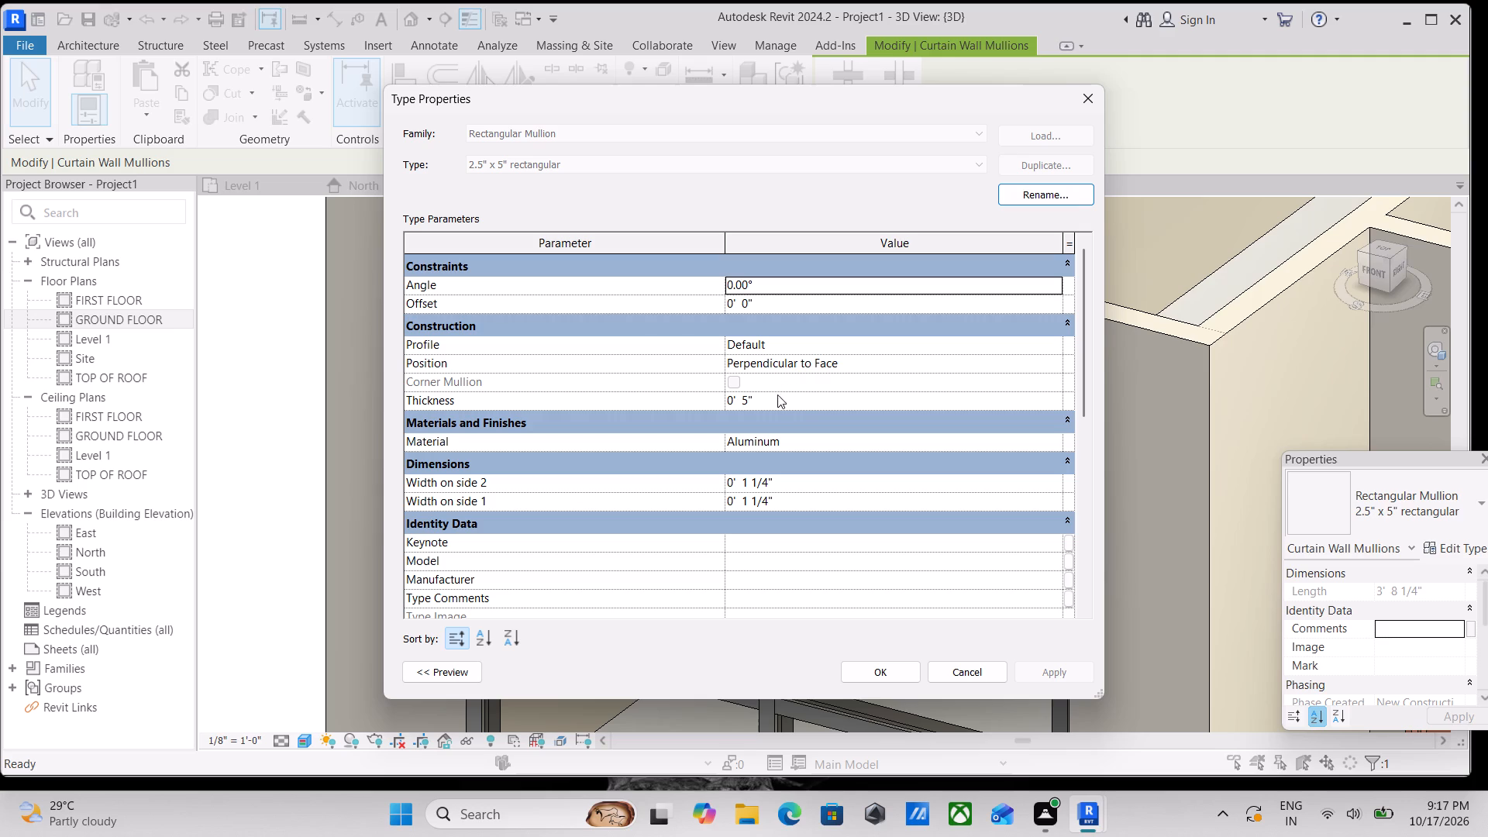
pyautogui.click(842, 401)
pyautogui.click(1057, 399)
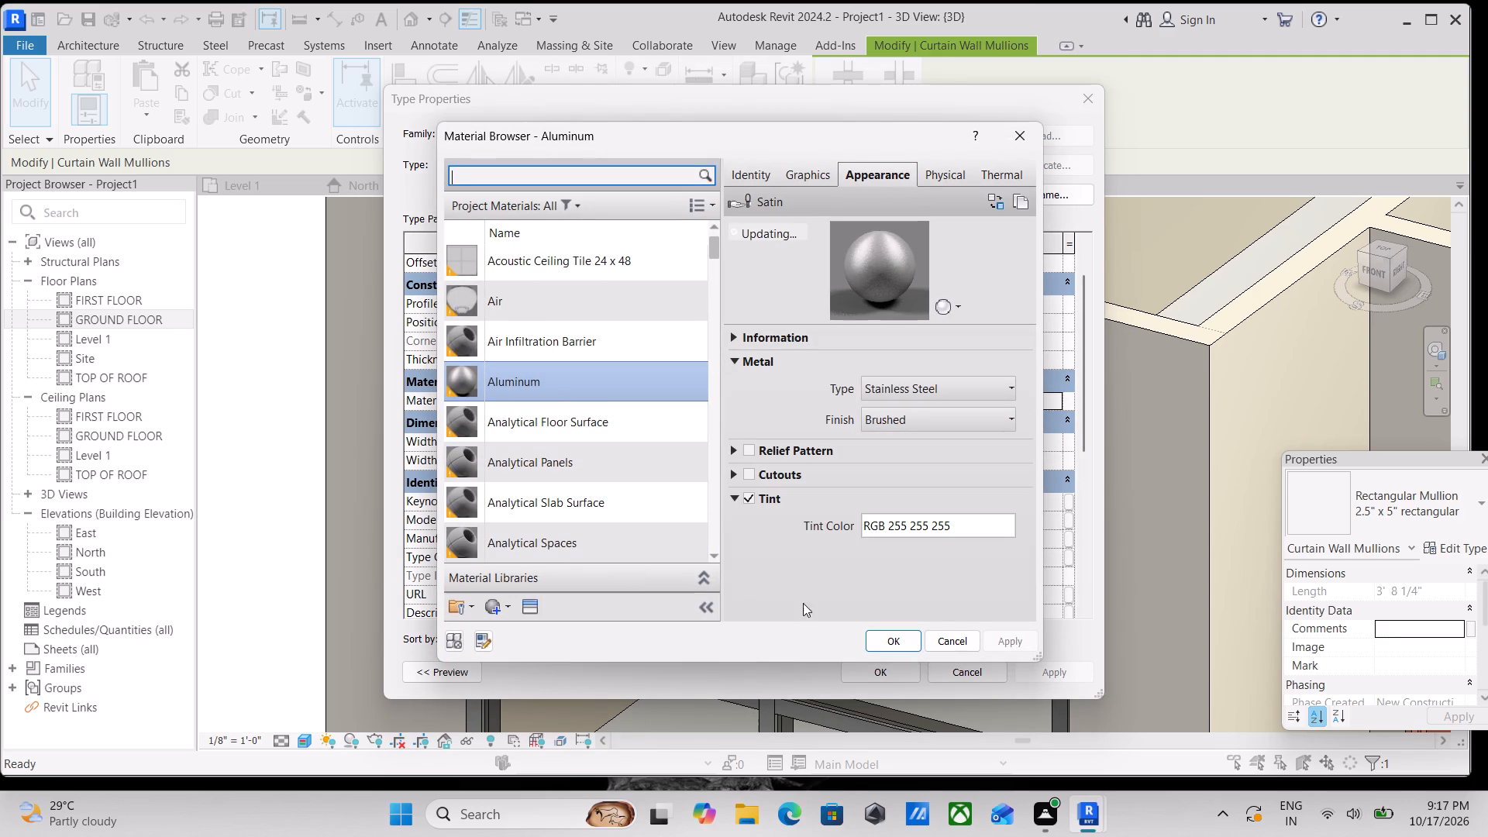
pyautogui.click(885, 391)
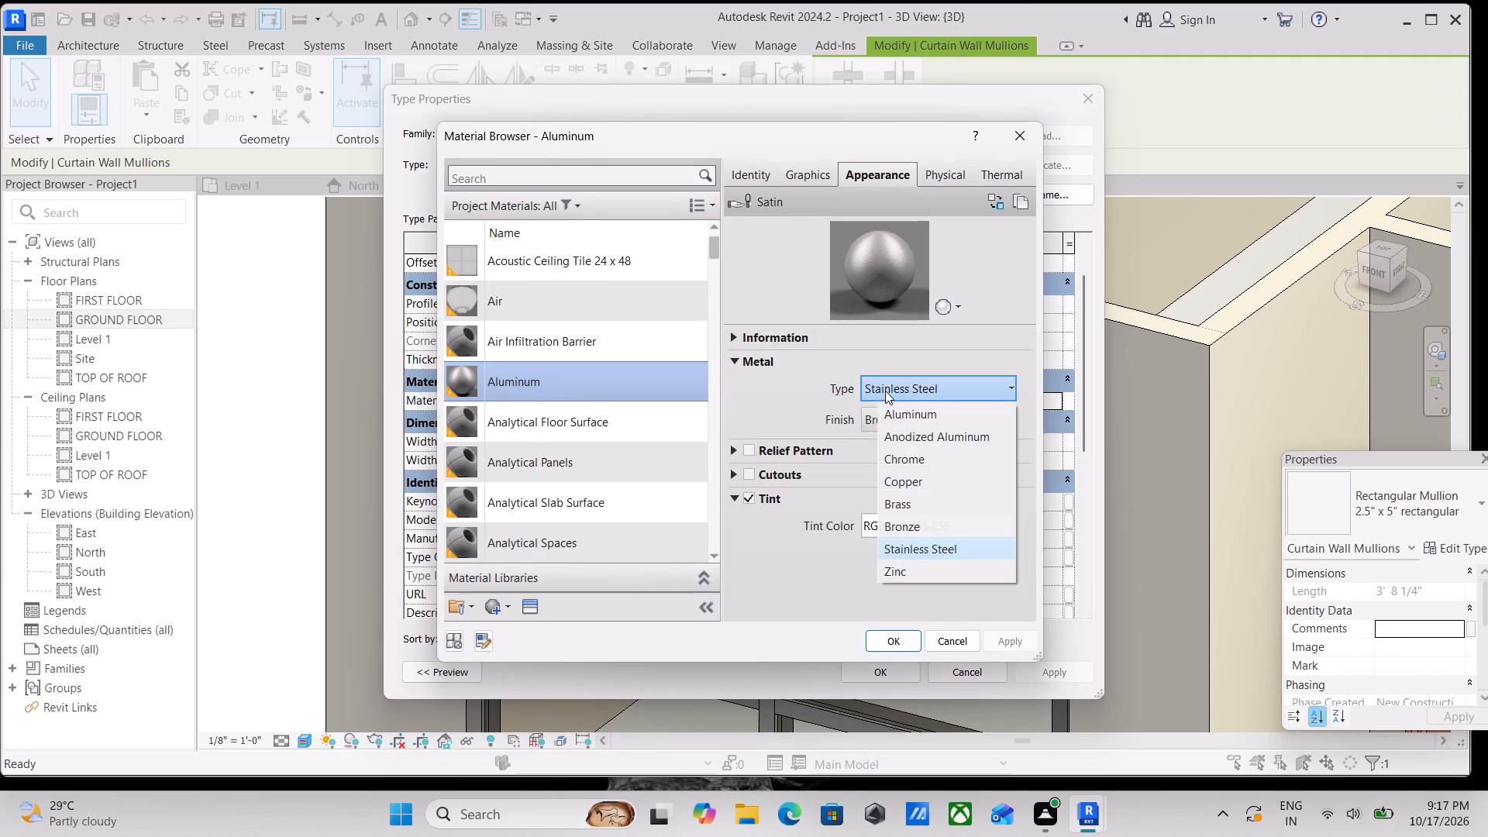
pyautogui.click(916, 570)
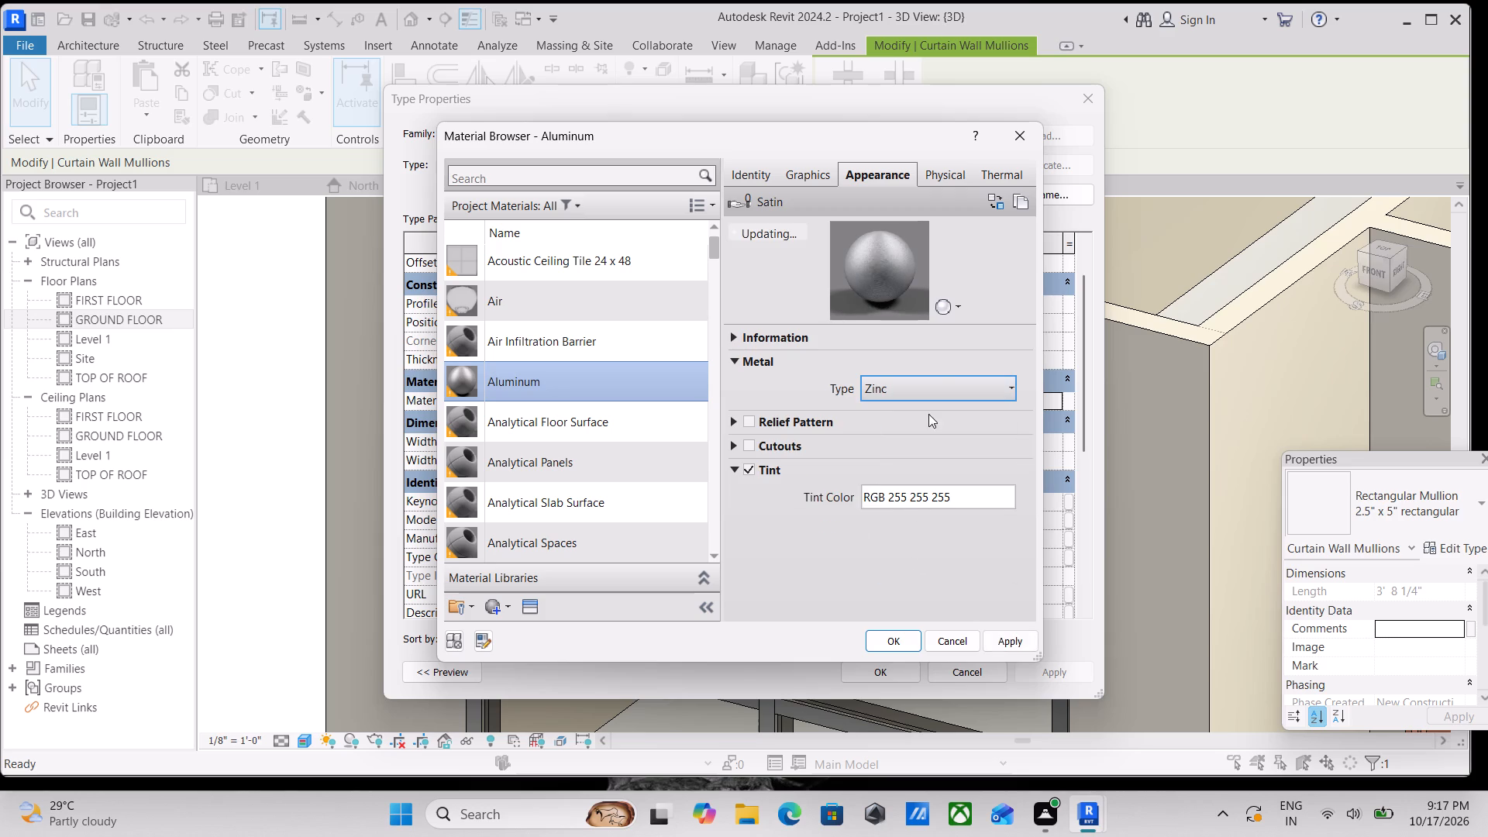
pyautogui.click(935, 372)
pyautogui.click(928, 373)
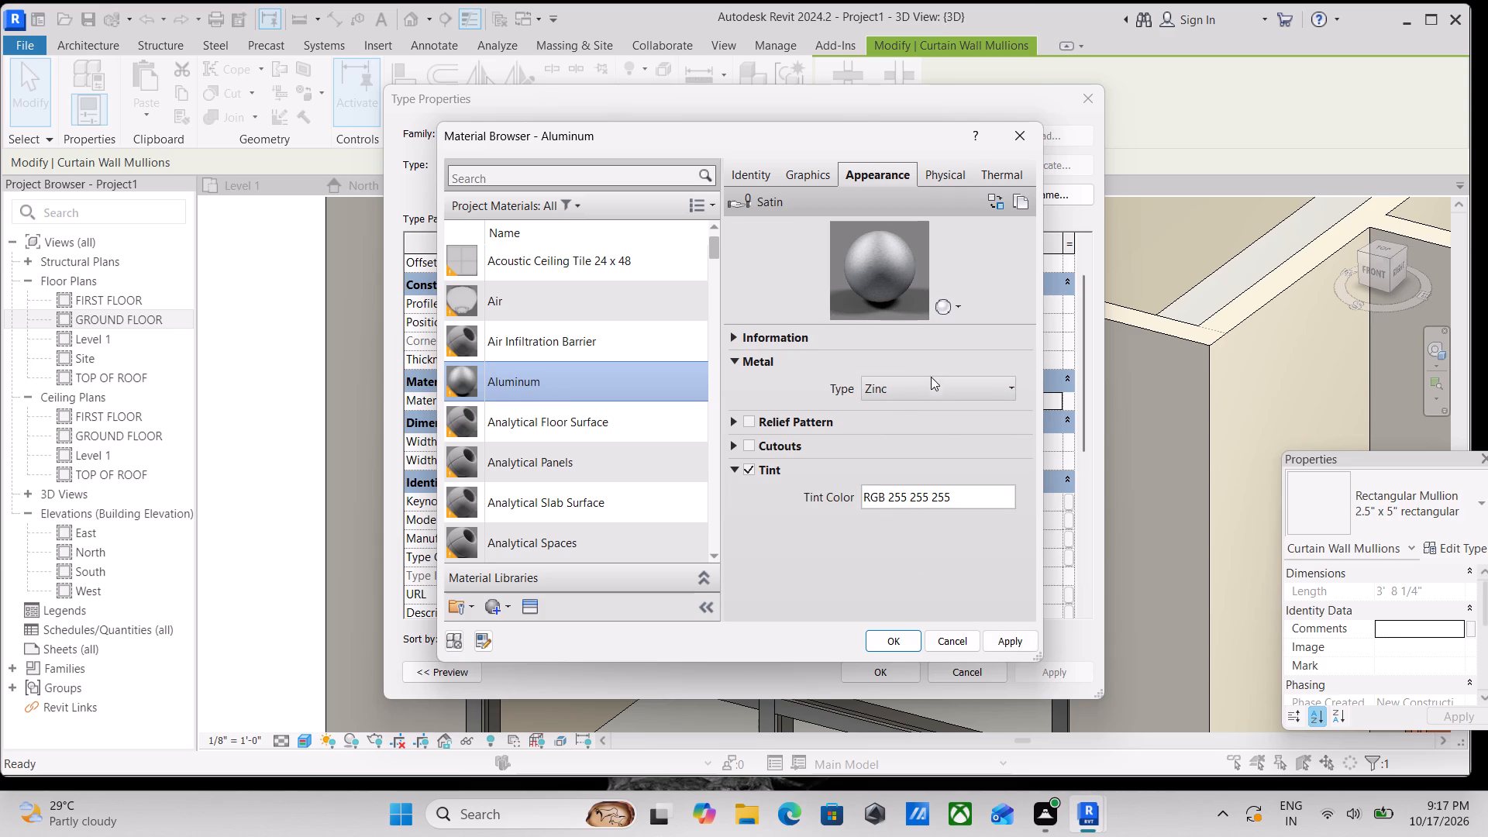
pyautogui.click(934, 387)
pyautogui.click(923, 418)
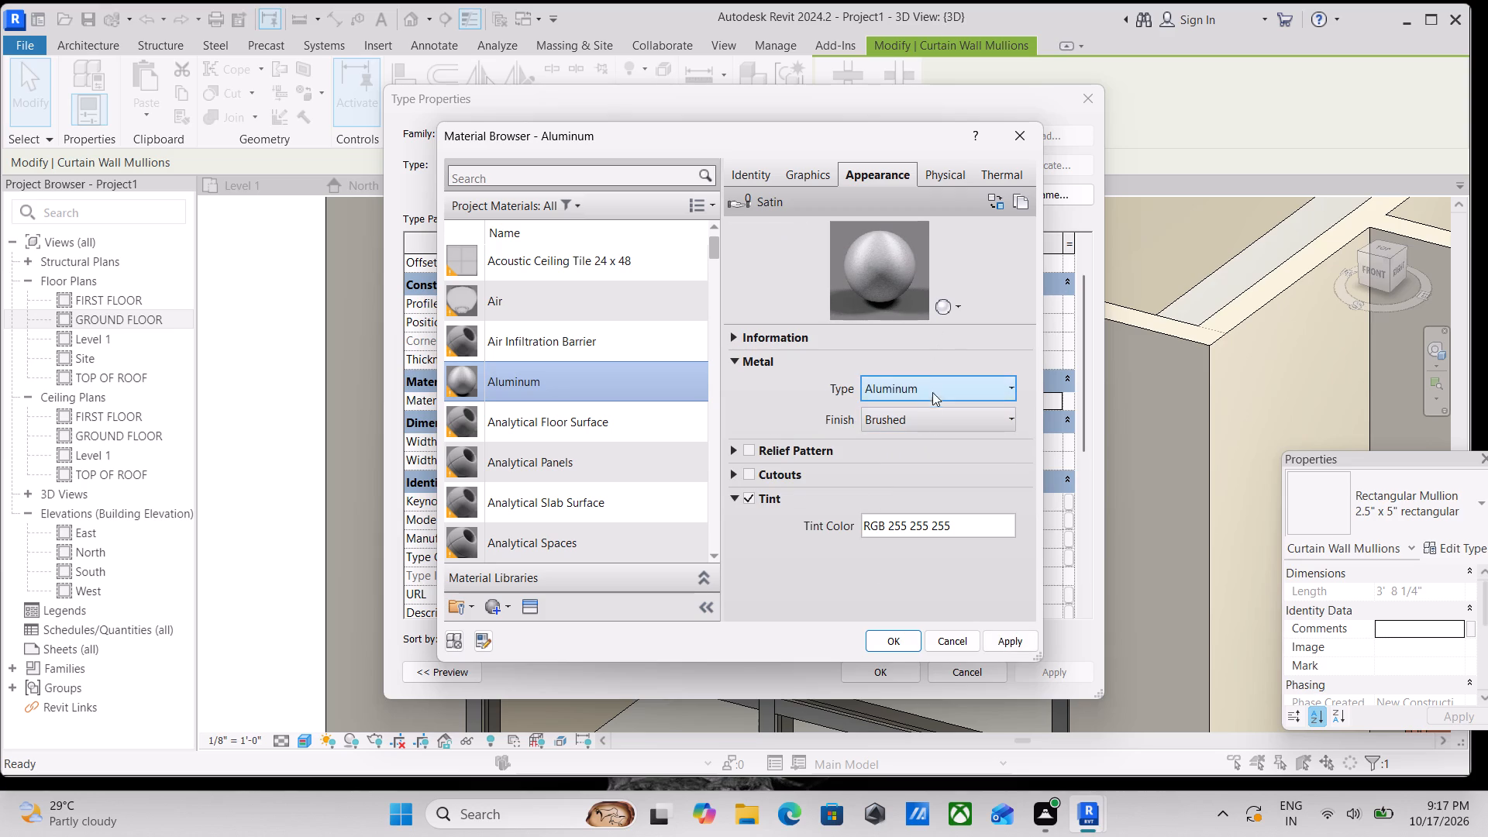
# Try the Polished finish on the Aluminum appearance, set it to Semi-polished and apply it to the rectangular mullion type.
pyautogui.click(904, 425)
pyautogui.click(905, 447)
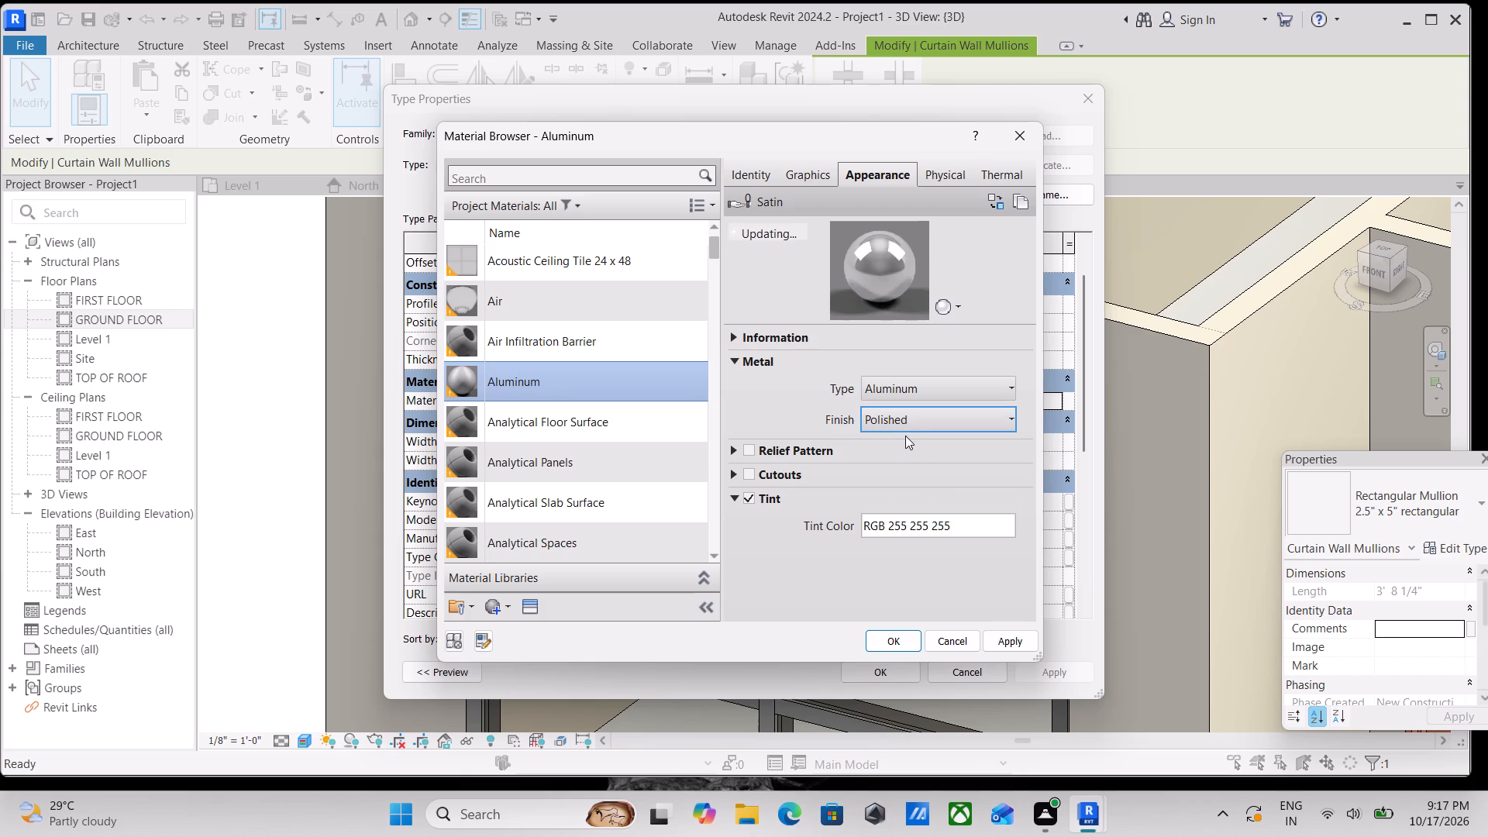
pyautogui.click(942, 415)
pyautogui.click(944, 470)
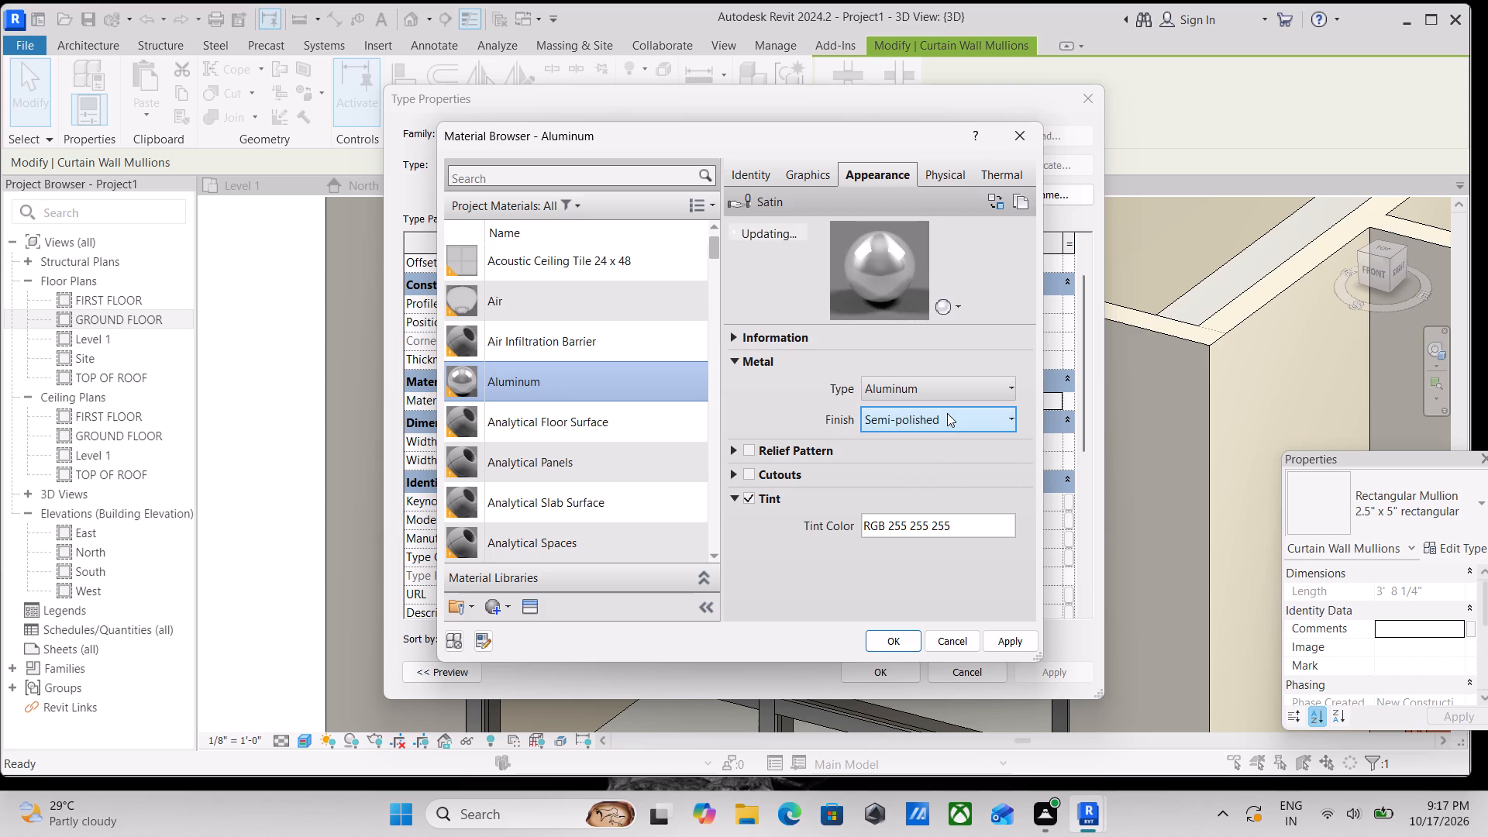
pyautogui.click(1015, 635)
pyautogui.click(904, 646)
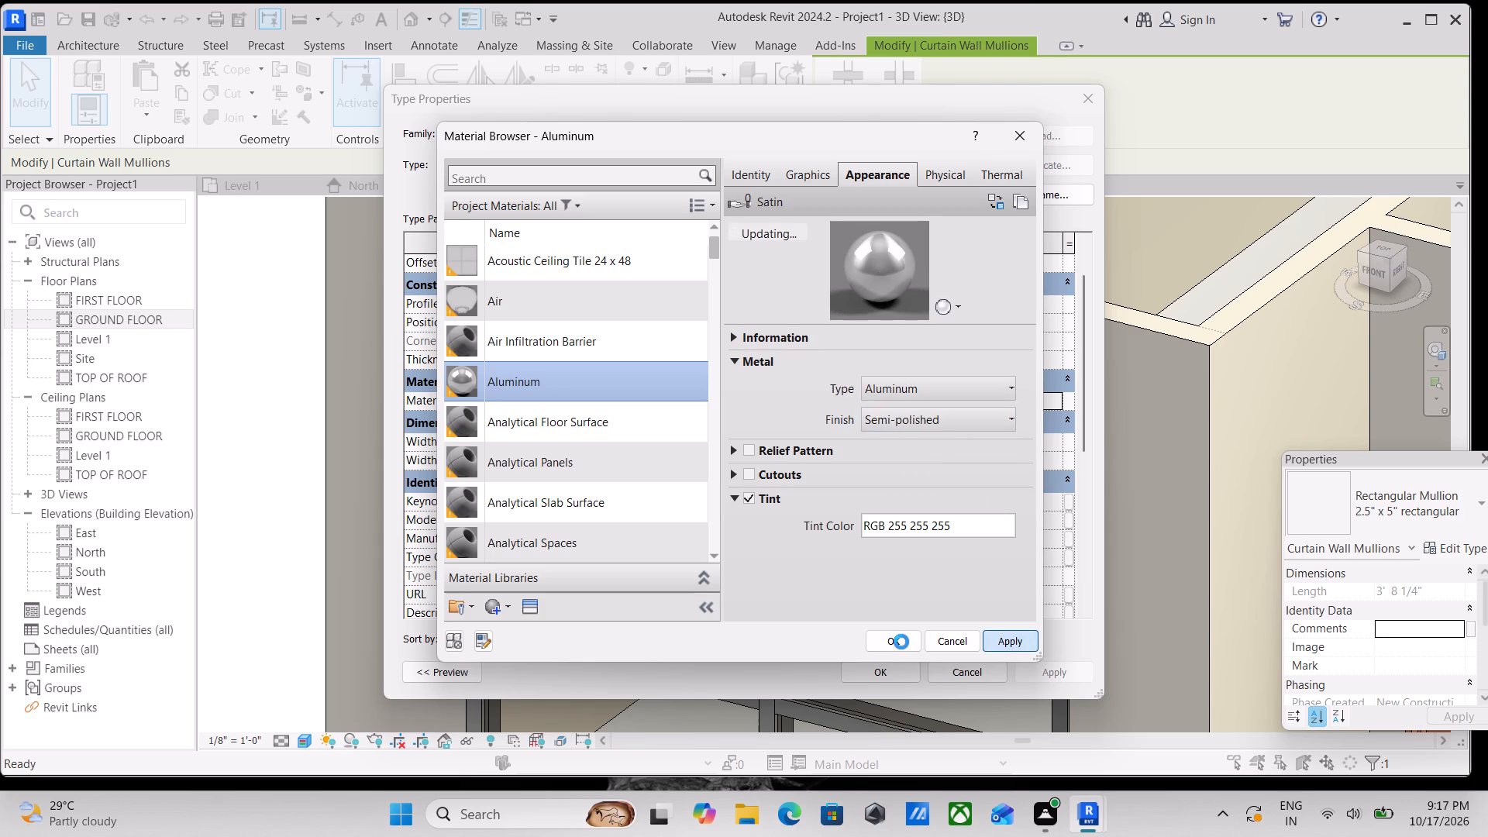
pyautogui.click(894, 671)
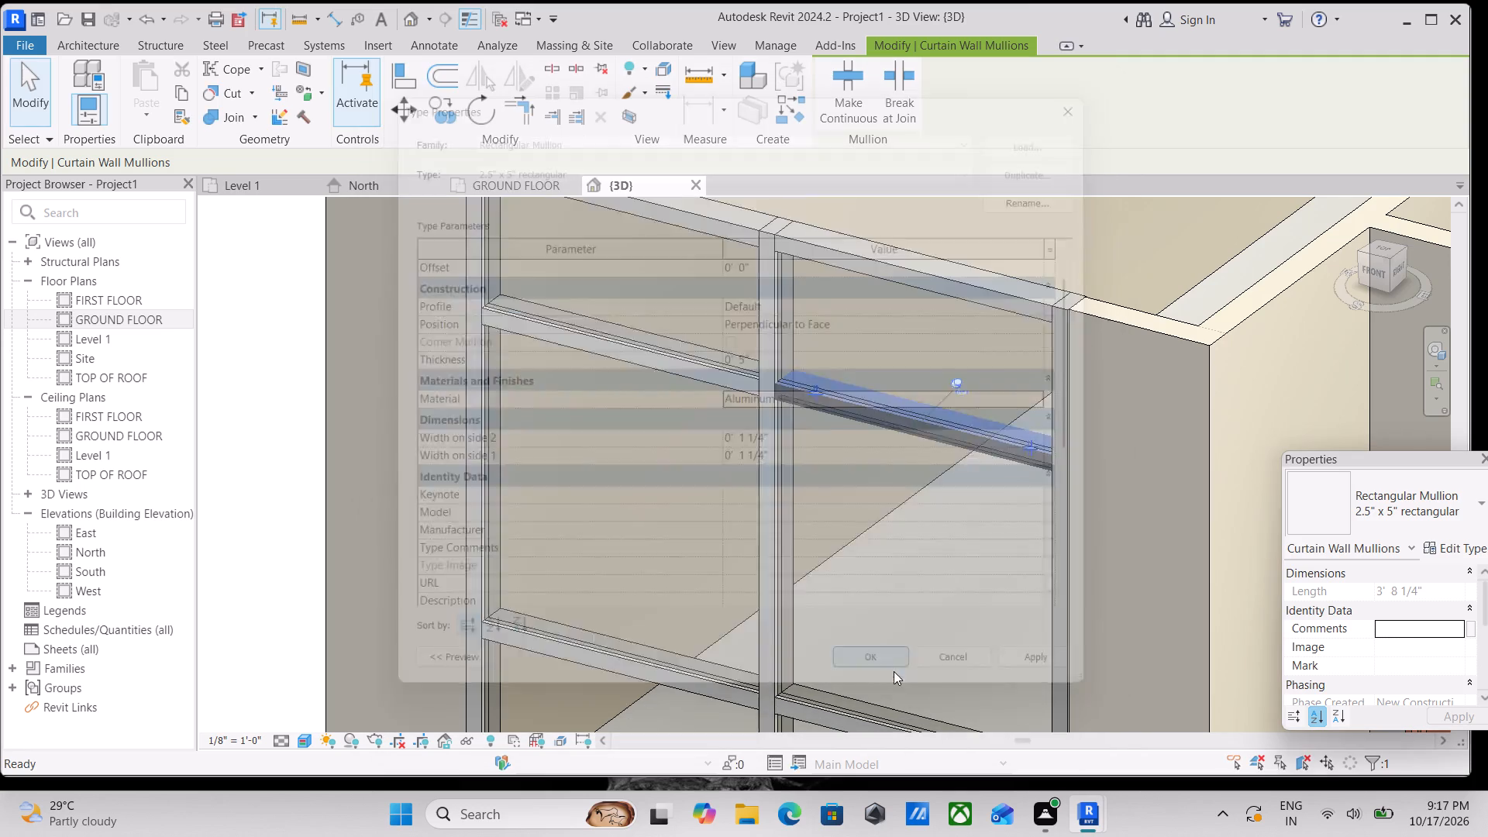
pyautogui.scroll(-5, 908, 493)
pyautogui.press('Escape')
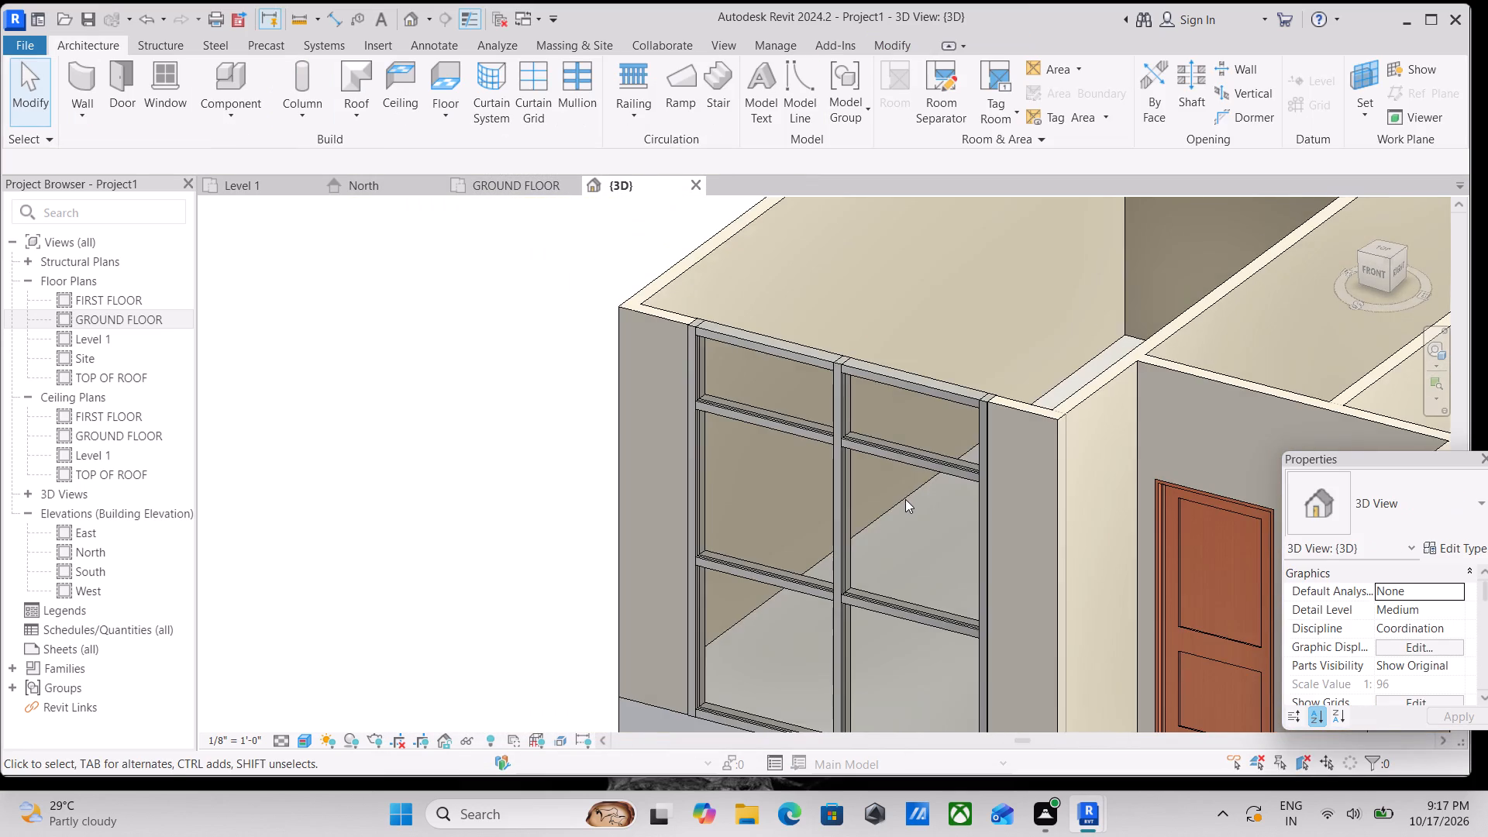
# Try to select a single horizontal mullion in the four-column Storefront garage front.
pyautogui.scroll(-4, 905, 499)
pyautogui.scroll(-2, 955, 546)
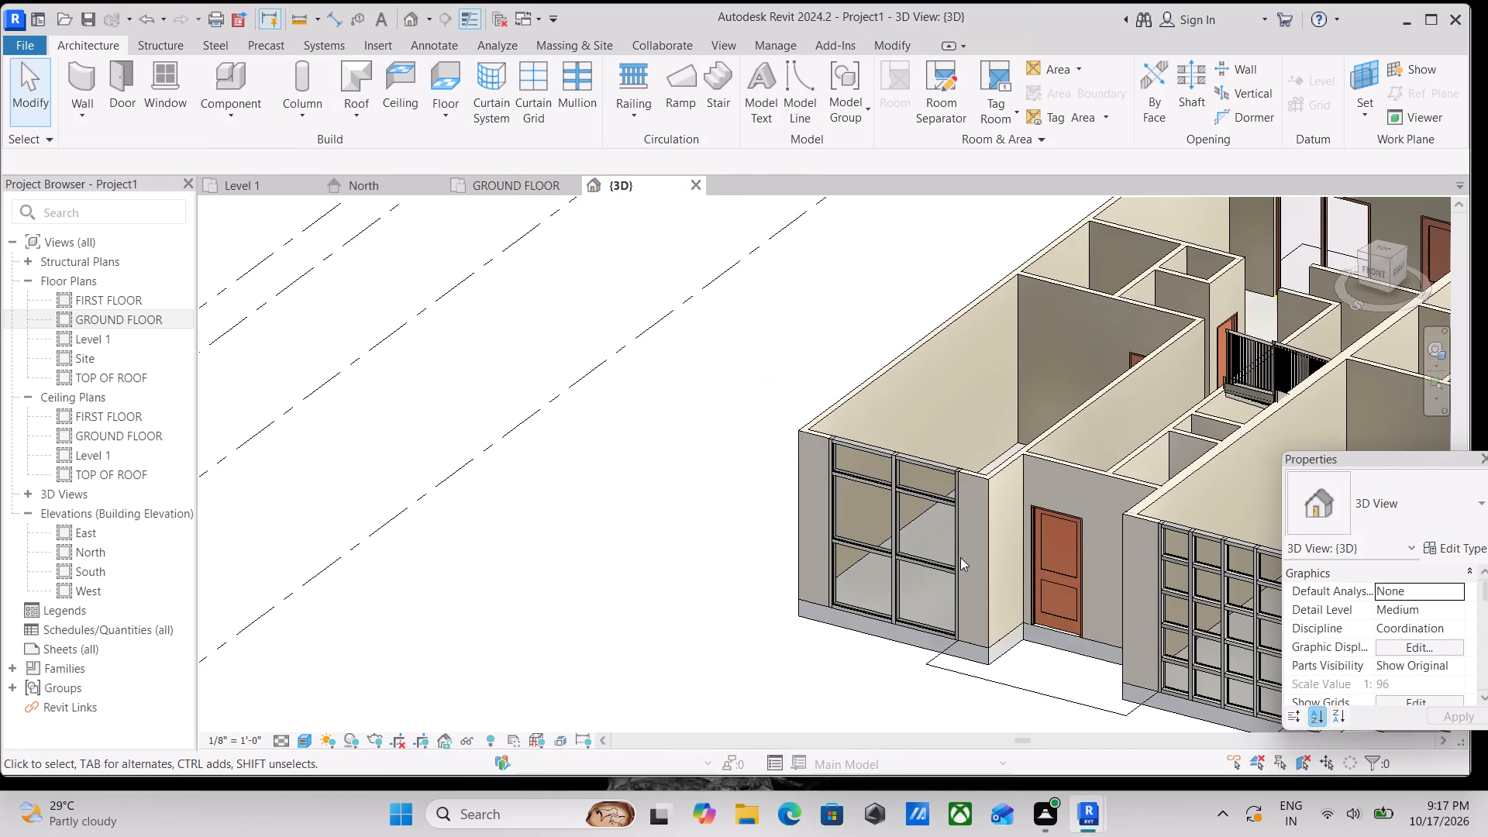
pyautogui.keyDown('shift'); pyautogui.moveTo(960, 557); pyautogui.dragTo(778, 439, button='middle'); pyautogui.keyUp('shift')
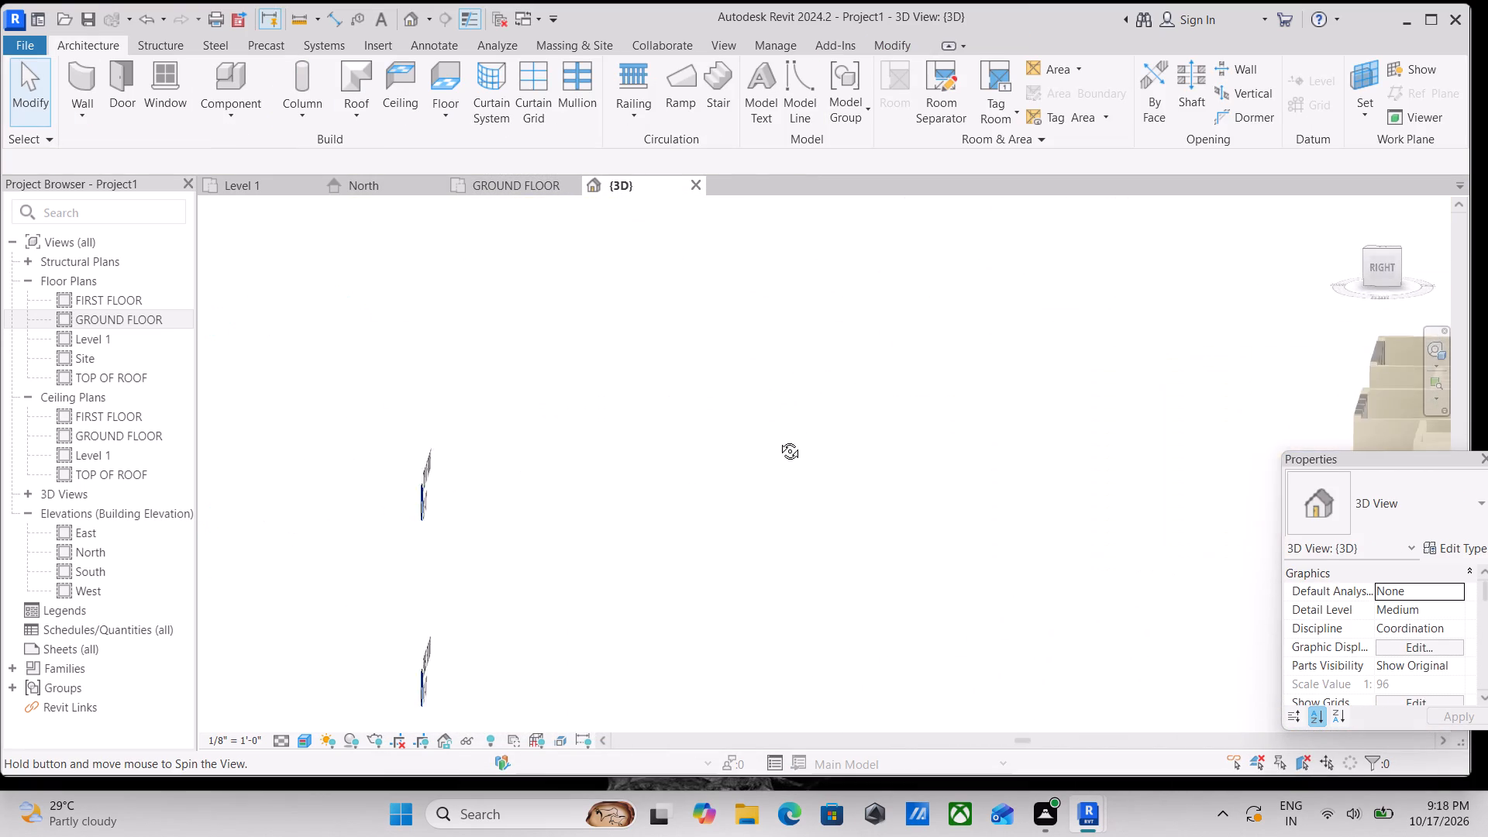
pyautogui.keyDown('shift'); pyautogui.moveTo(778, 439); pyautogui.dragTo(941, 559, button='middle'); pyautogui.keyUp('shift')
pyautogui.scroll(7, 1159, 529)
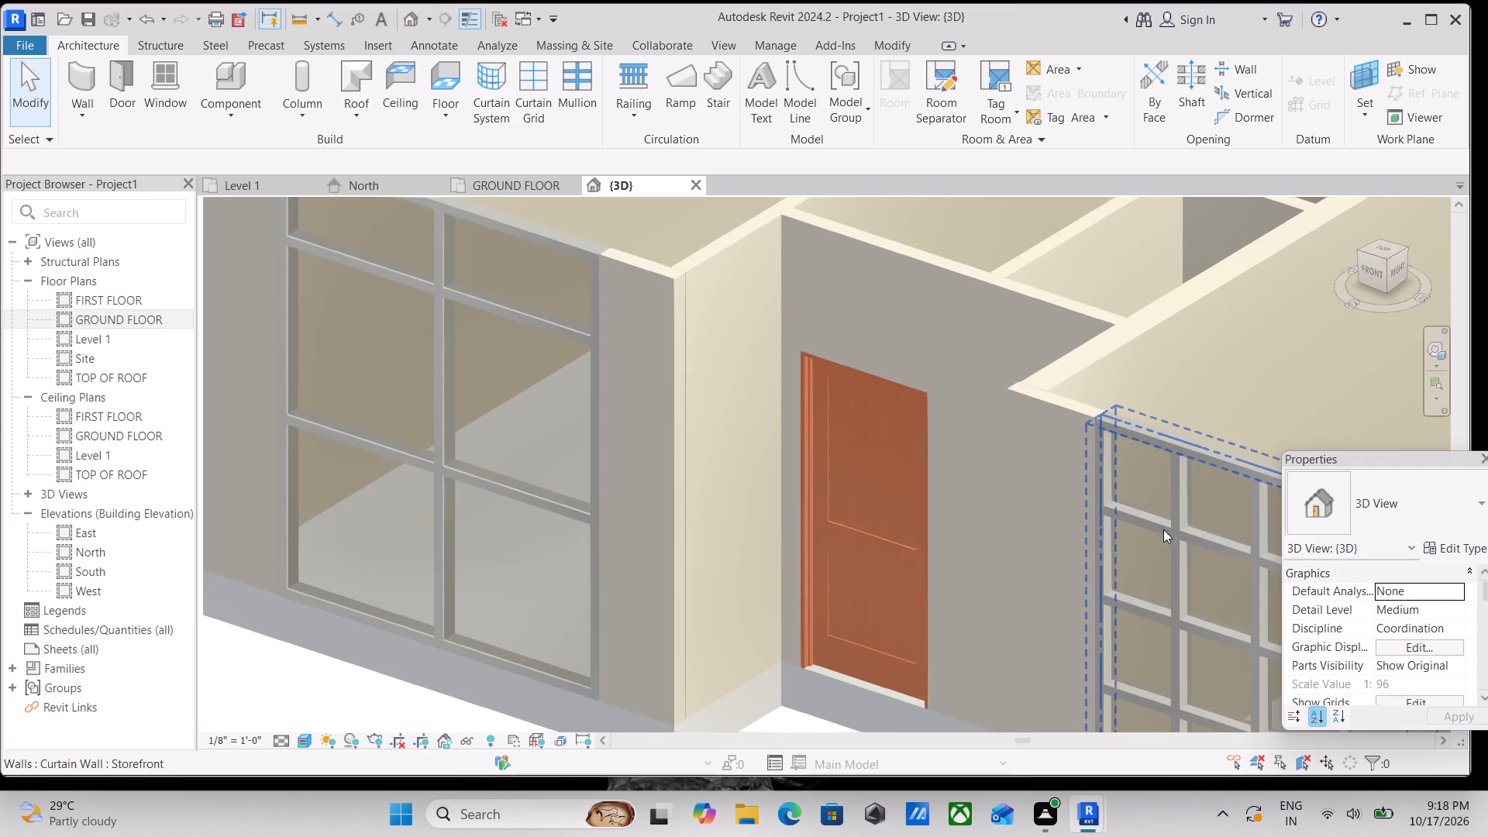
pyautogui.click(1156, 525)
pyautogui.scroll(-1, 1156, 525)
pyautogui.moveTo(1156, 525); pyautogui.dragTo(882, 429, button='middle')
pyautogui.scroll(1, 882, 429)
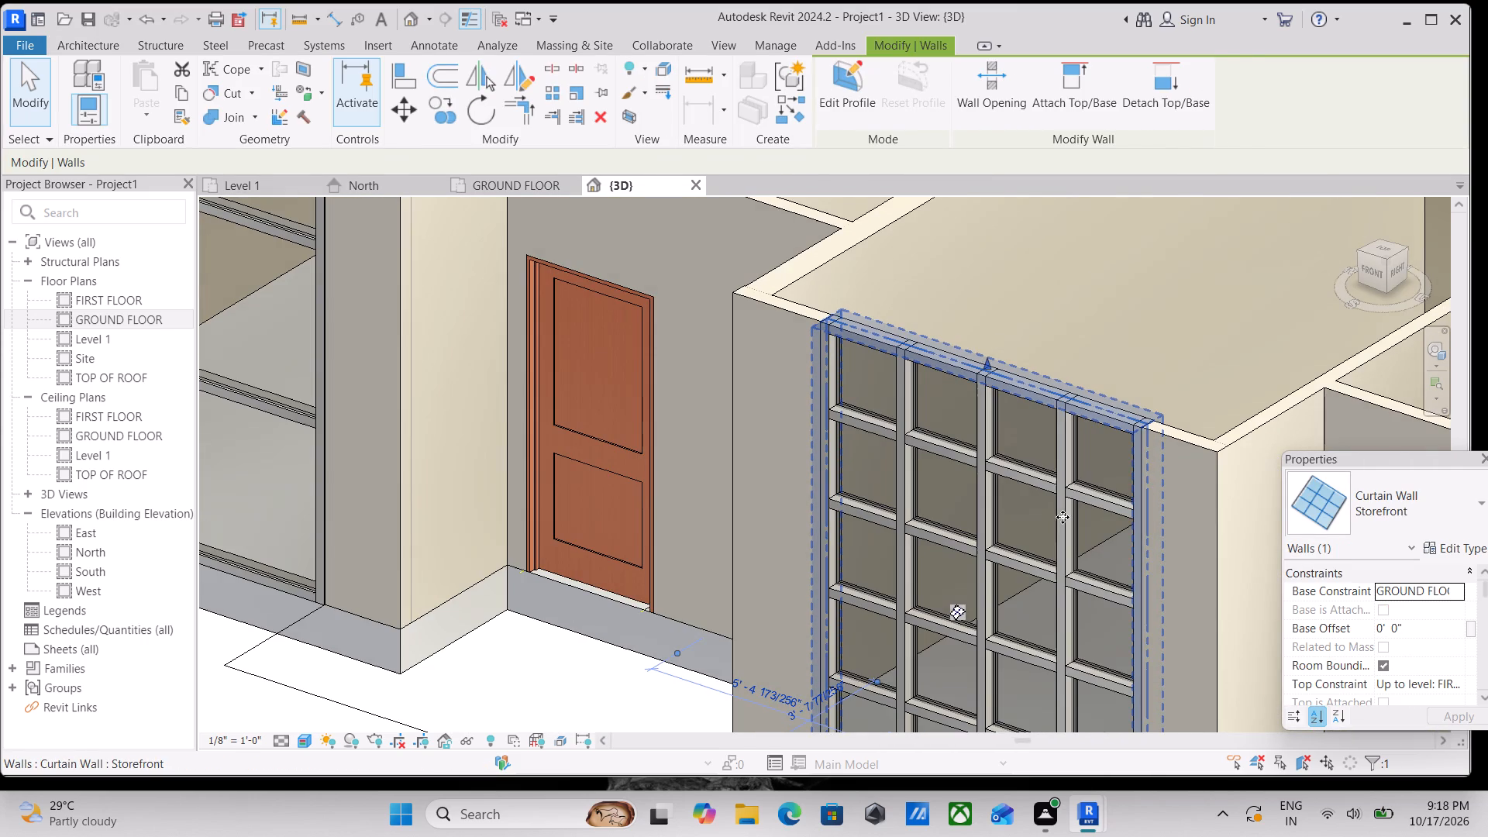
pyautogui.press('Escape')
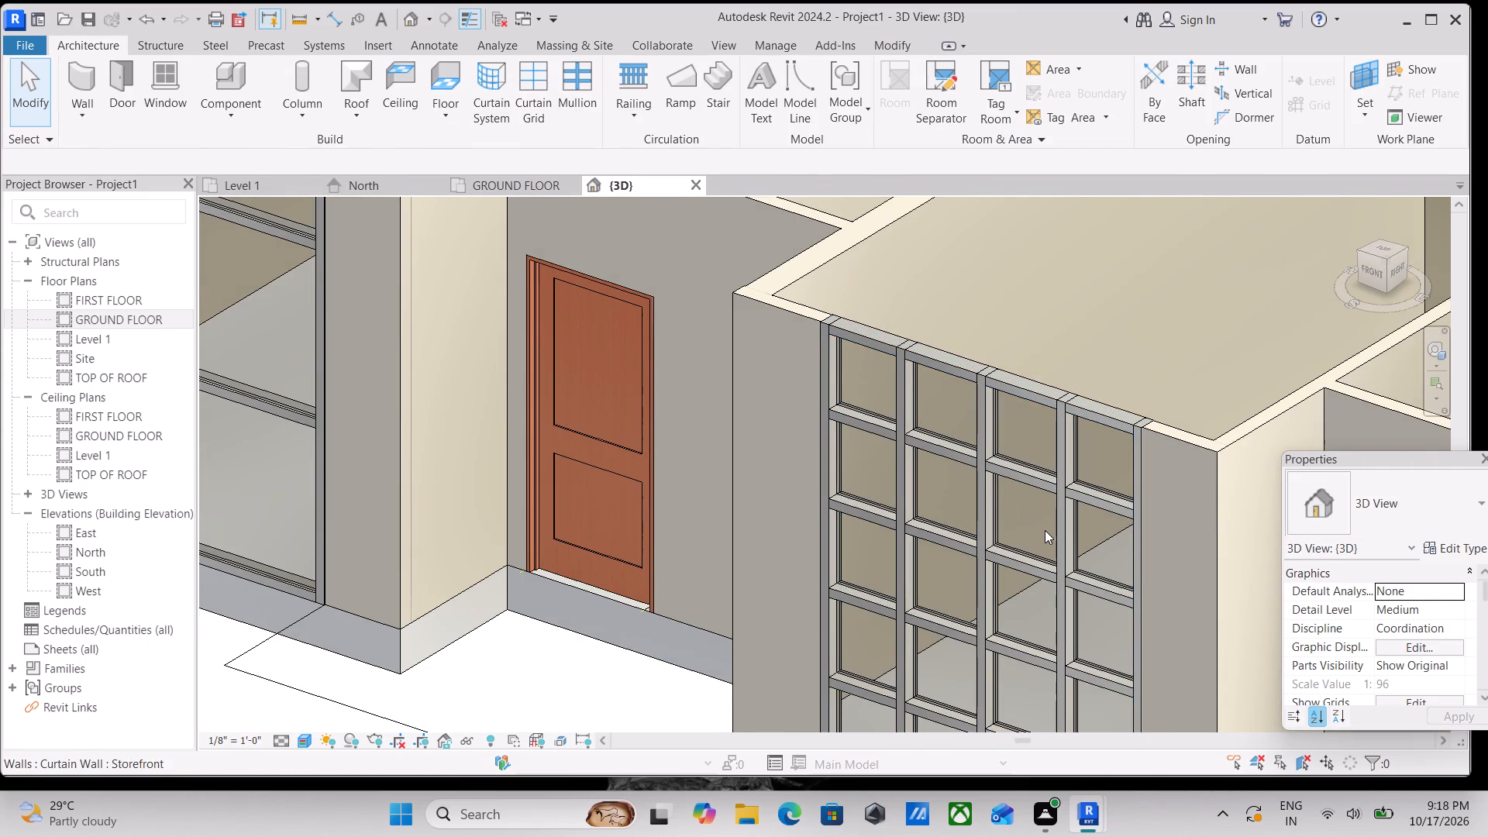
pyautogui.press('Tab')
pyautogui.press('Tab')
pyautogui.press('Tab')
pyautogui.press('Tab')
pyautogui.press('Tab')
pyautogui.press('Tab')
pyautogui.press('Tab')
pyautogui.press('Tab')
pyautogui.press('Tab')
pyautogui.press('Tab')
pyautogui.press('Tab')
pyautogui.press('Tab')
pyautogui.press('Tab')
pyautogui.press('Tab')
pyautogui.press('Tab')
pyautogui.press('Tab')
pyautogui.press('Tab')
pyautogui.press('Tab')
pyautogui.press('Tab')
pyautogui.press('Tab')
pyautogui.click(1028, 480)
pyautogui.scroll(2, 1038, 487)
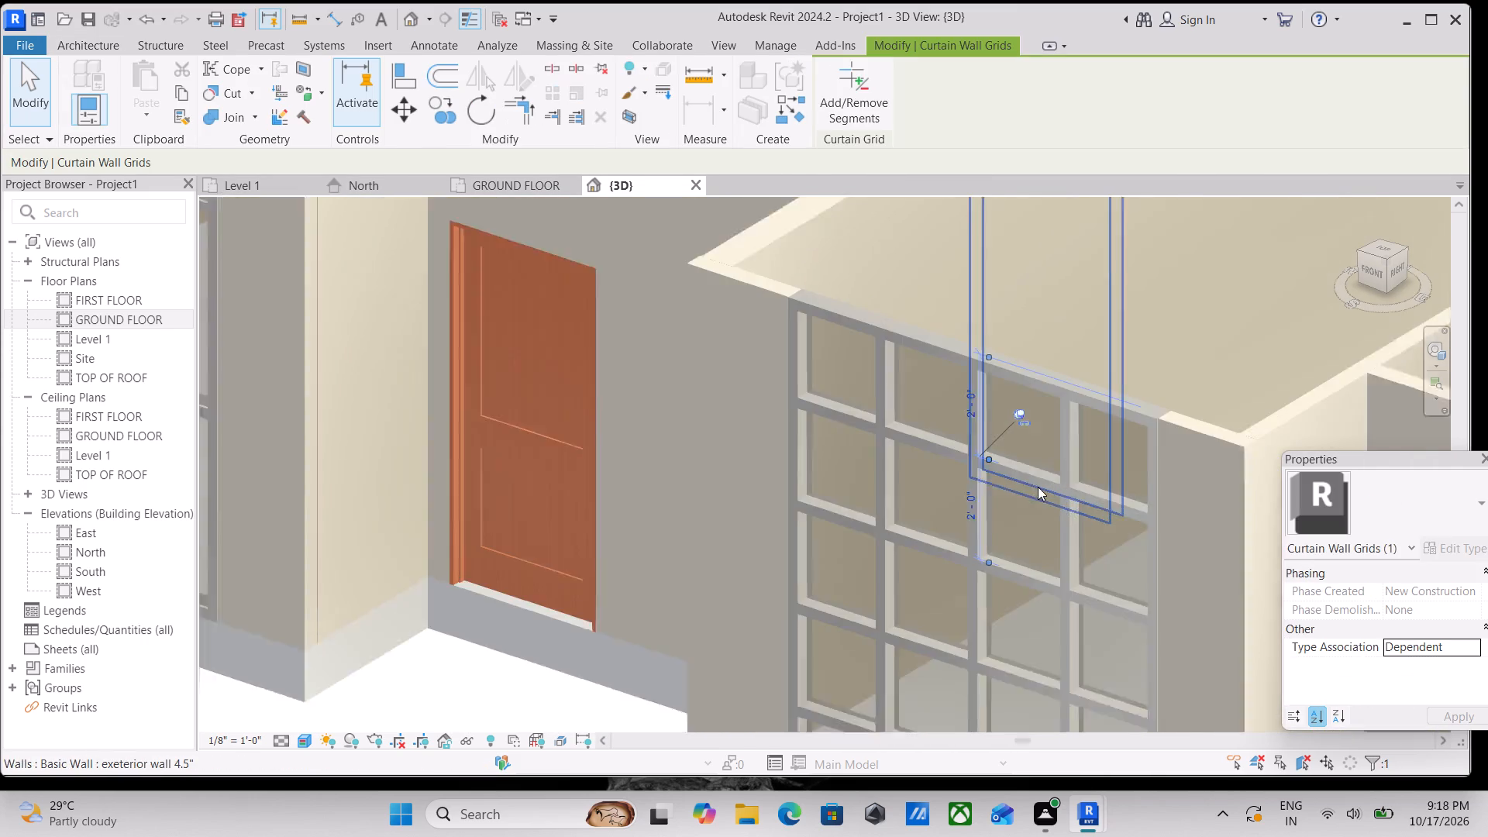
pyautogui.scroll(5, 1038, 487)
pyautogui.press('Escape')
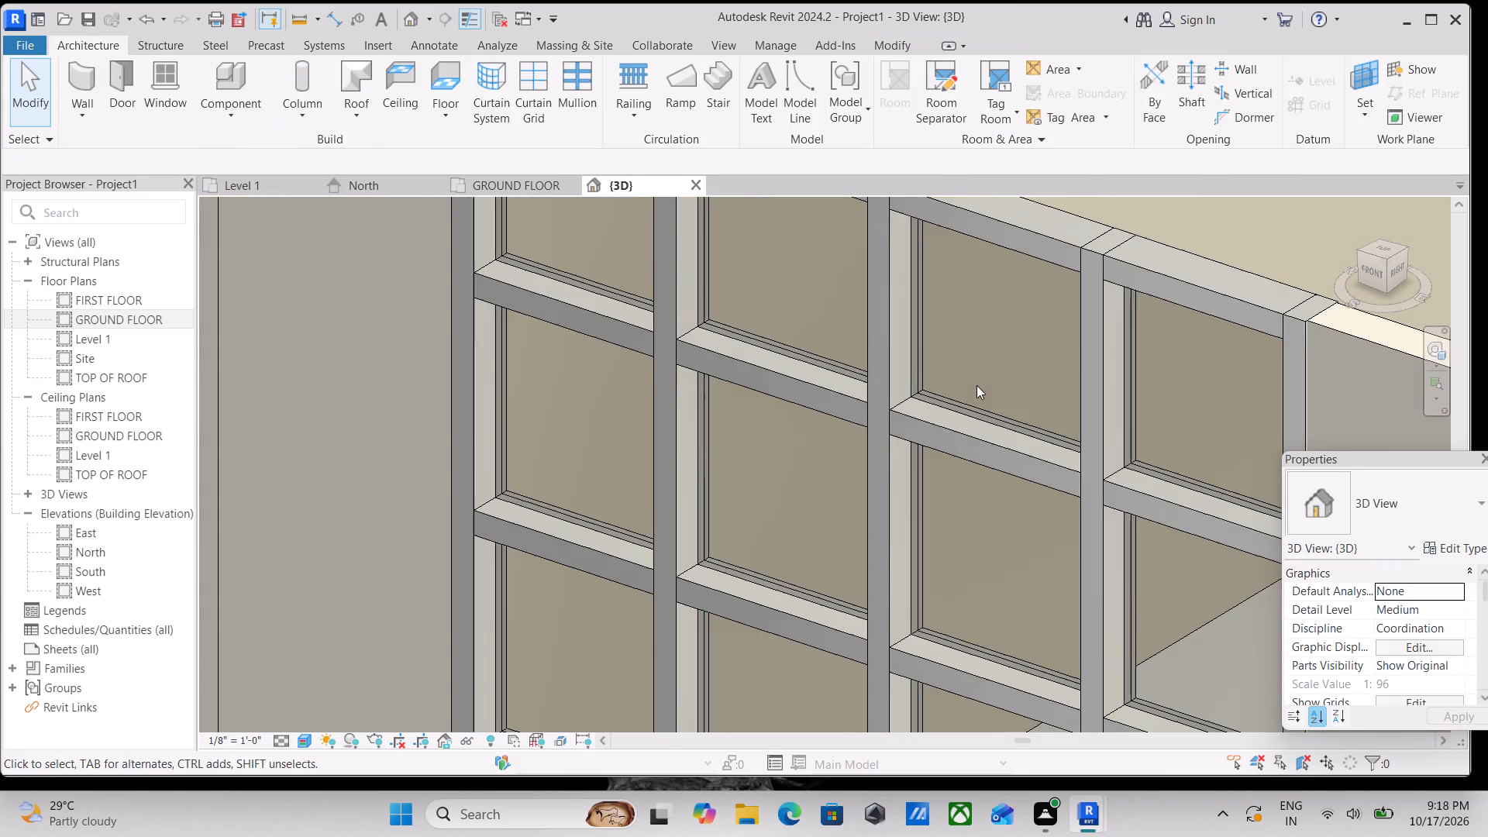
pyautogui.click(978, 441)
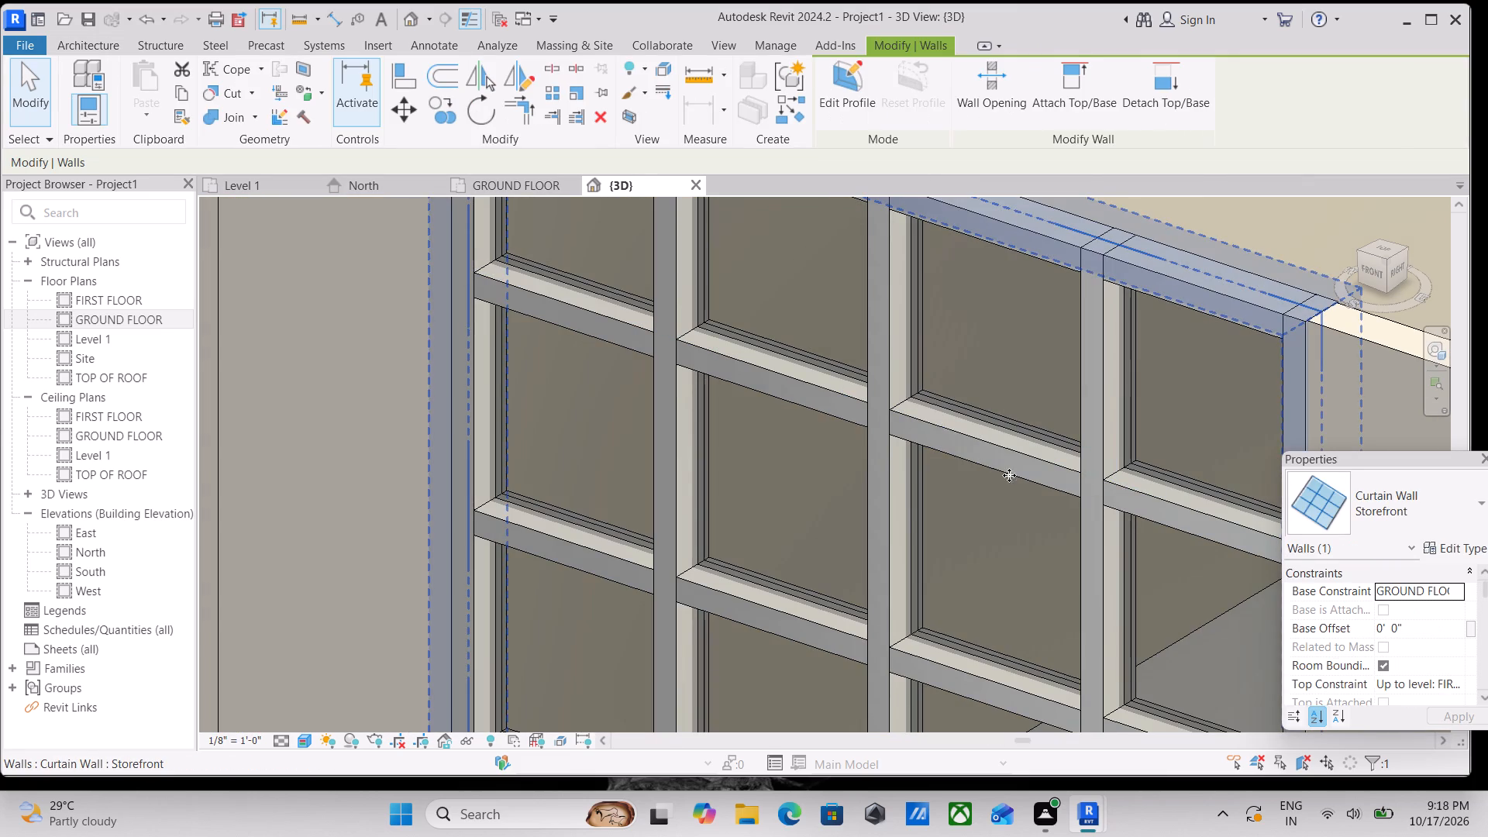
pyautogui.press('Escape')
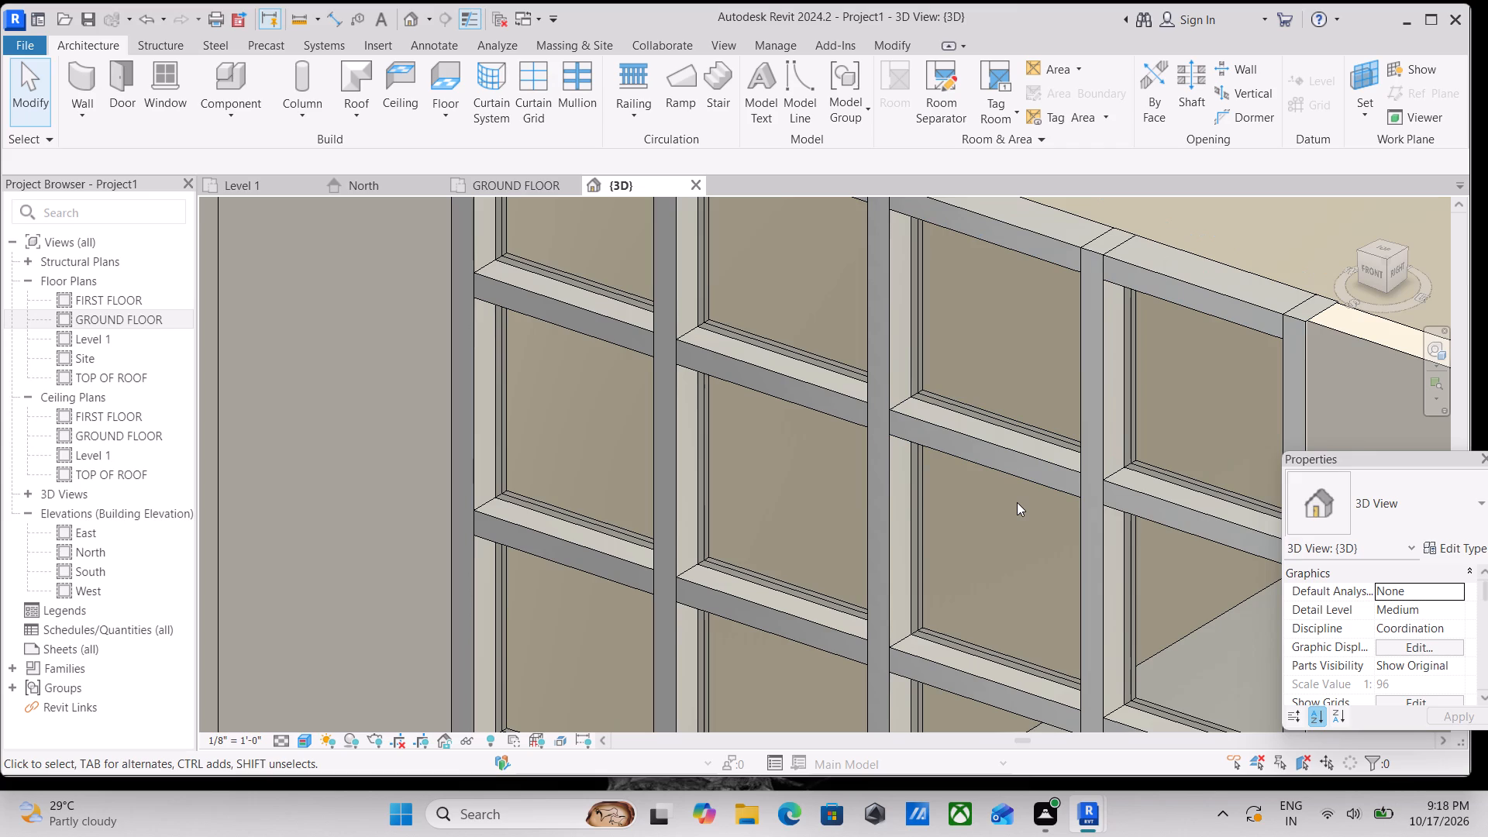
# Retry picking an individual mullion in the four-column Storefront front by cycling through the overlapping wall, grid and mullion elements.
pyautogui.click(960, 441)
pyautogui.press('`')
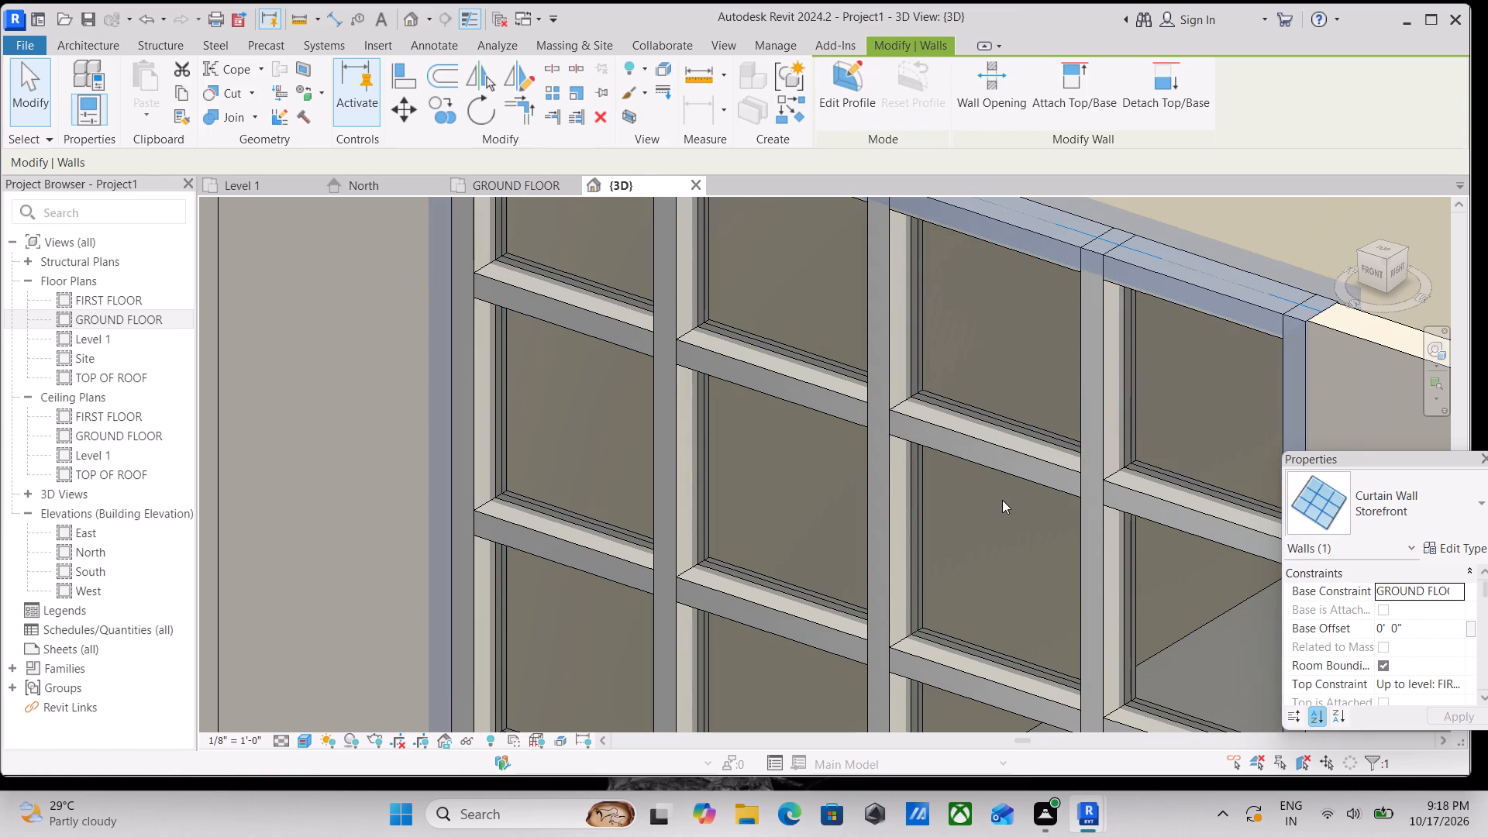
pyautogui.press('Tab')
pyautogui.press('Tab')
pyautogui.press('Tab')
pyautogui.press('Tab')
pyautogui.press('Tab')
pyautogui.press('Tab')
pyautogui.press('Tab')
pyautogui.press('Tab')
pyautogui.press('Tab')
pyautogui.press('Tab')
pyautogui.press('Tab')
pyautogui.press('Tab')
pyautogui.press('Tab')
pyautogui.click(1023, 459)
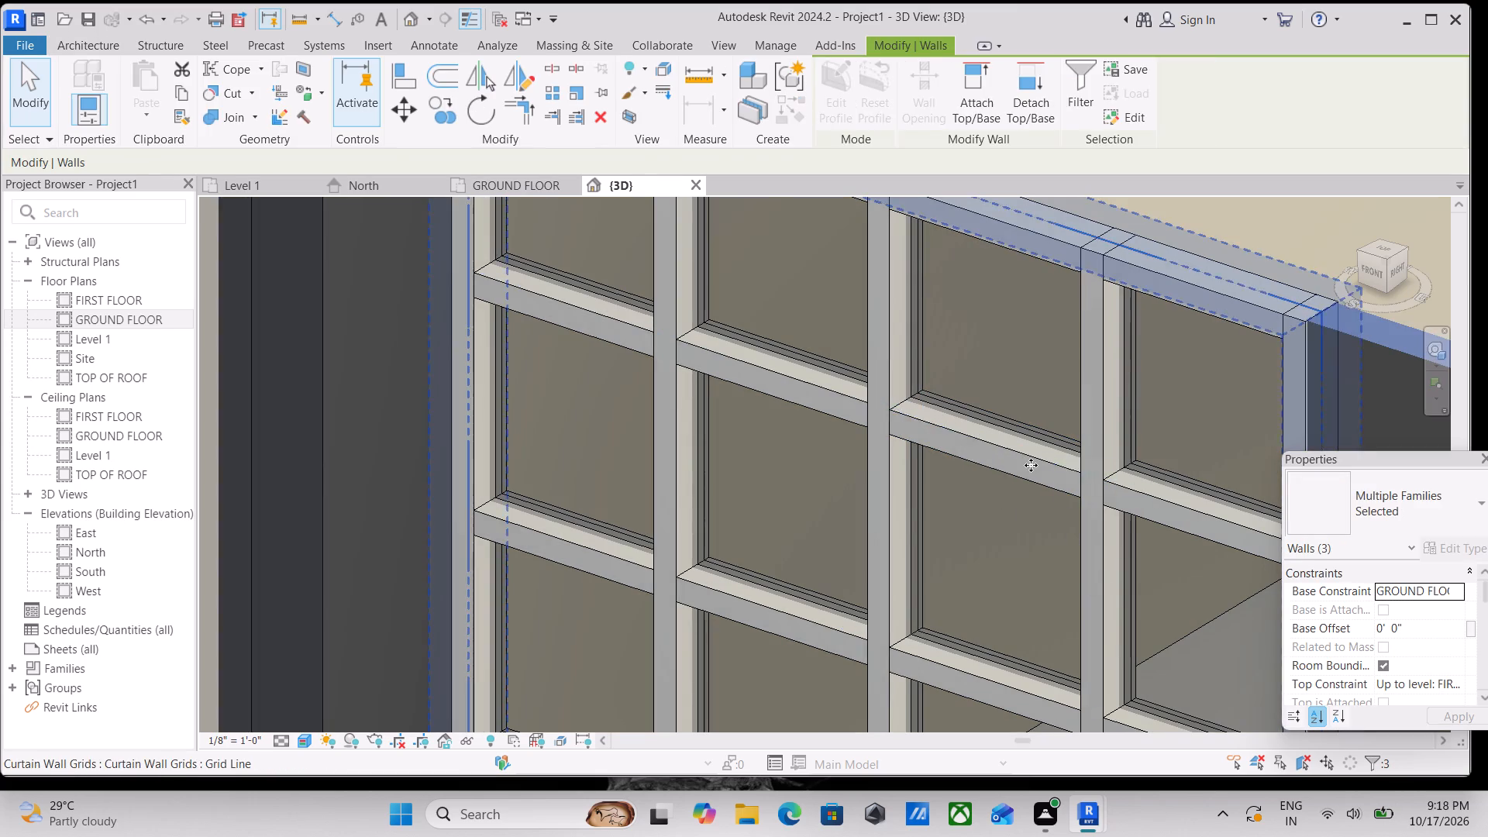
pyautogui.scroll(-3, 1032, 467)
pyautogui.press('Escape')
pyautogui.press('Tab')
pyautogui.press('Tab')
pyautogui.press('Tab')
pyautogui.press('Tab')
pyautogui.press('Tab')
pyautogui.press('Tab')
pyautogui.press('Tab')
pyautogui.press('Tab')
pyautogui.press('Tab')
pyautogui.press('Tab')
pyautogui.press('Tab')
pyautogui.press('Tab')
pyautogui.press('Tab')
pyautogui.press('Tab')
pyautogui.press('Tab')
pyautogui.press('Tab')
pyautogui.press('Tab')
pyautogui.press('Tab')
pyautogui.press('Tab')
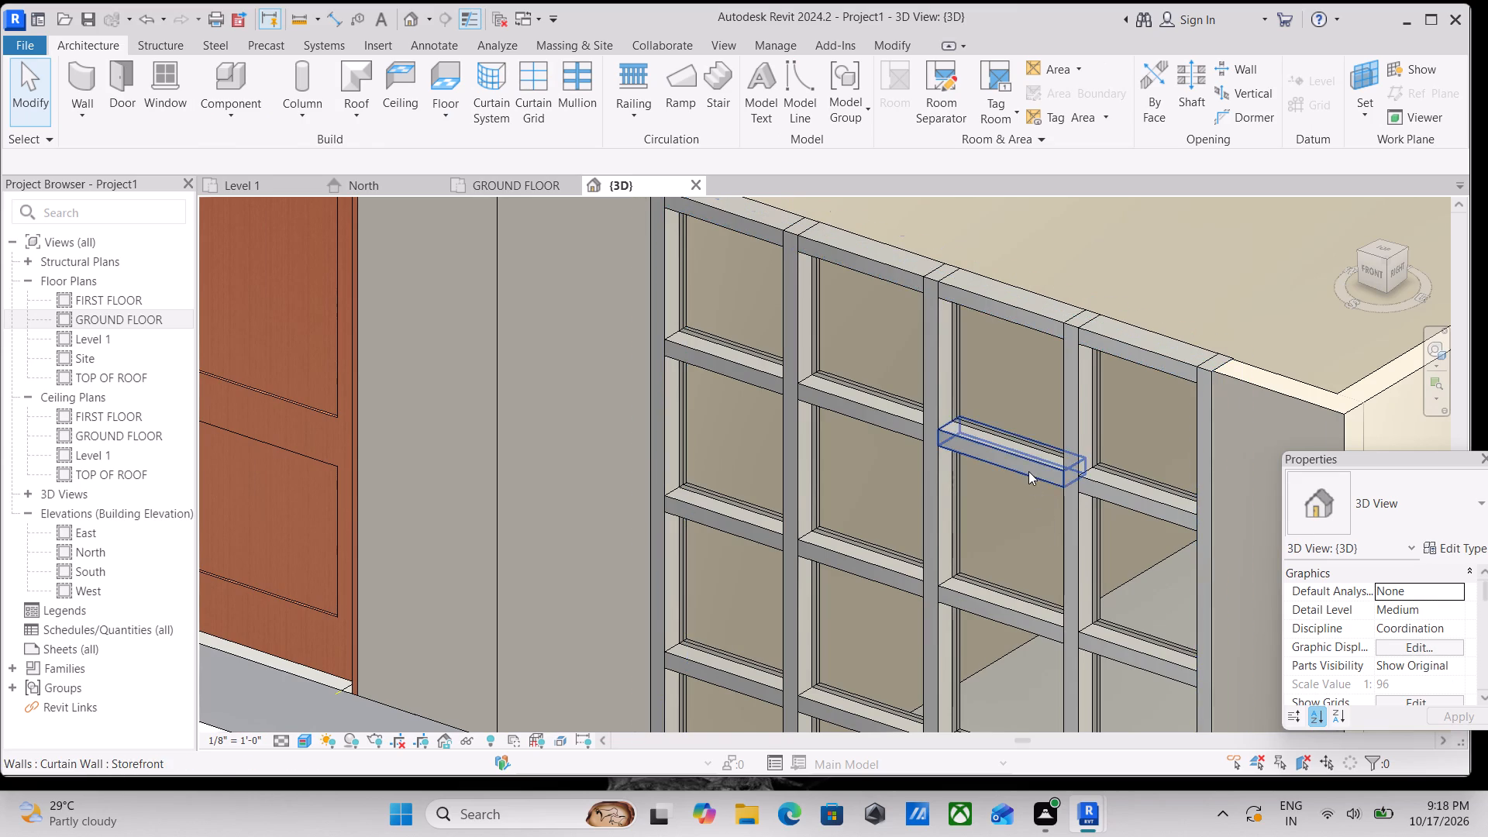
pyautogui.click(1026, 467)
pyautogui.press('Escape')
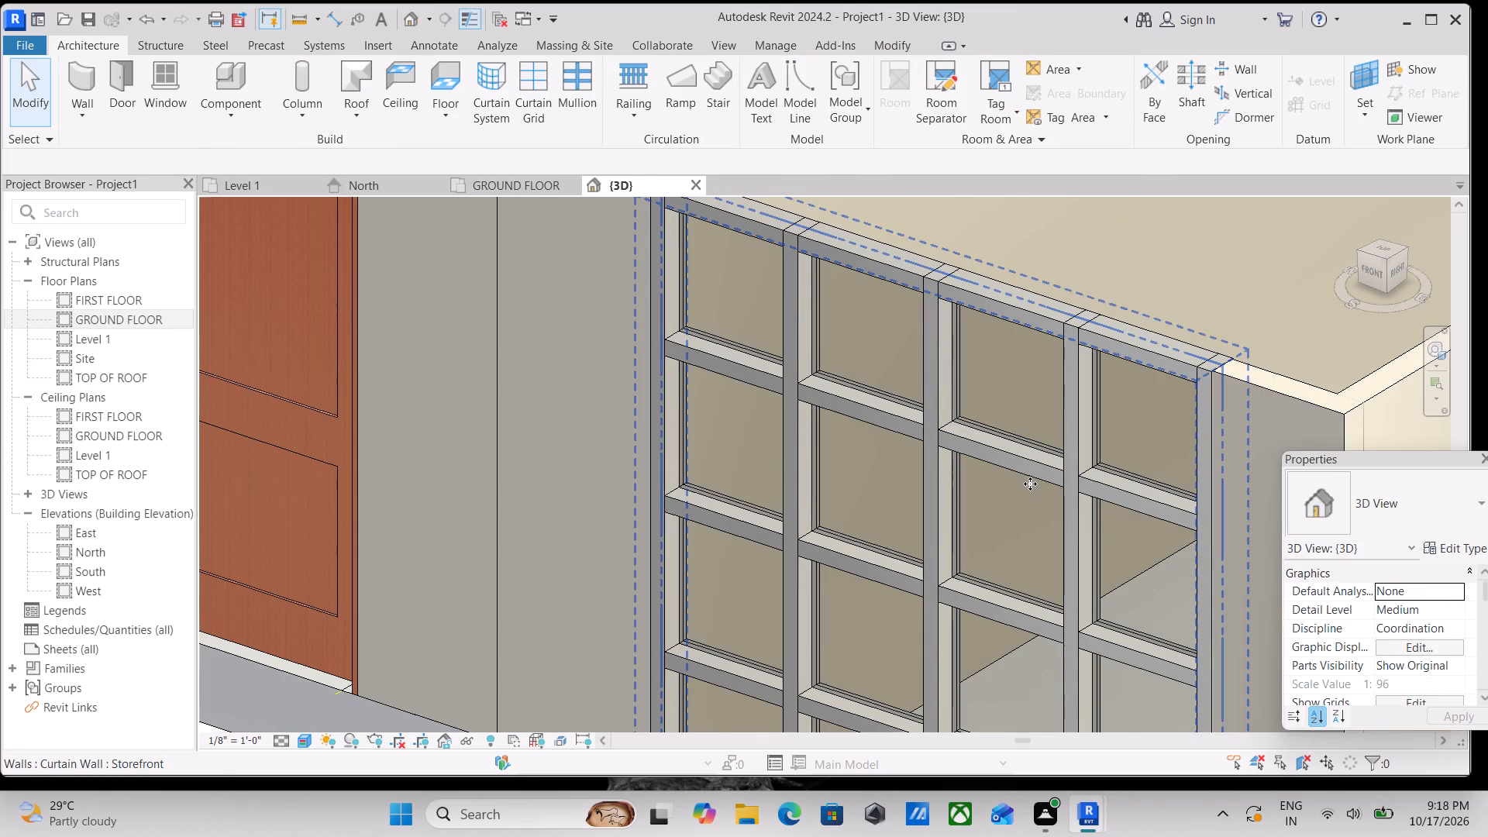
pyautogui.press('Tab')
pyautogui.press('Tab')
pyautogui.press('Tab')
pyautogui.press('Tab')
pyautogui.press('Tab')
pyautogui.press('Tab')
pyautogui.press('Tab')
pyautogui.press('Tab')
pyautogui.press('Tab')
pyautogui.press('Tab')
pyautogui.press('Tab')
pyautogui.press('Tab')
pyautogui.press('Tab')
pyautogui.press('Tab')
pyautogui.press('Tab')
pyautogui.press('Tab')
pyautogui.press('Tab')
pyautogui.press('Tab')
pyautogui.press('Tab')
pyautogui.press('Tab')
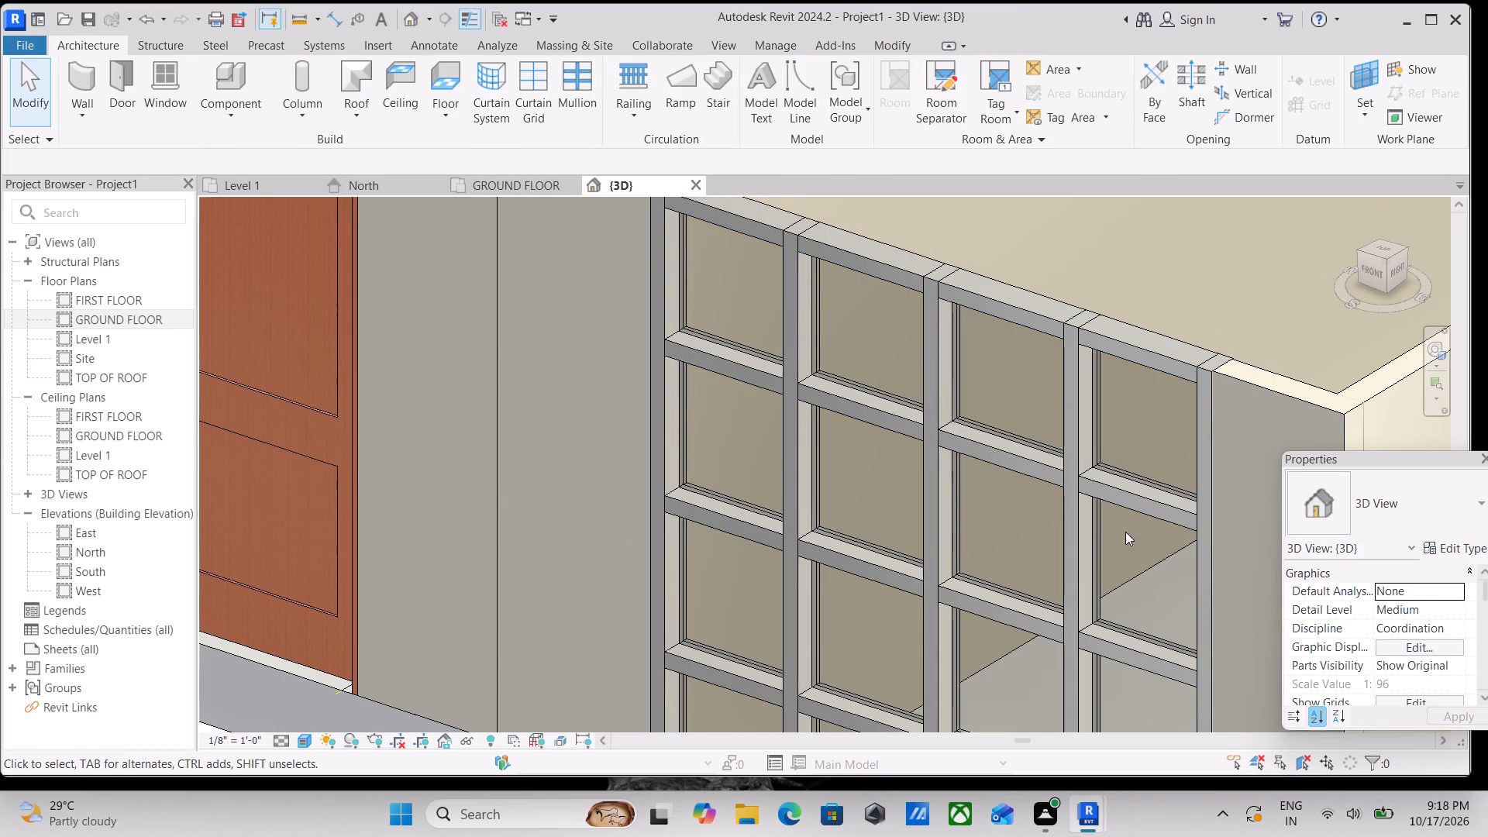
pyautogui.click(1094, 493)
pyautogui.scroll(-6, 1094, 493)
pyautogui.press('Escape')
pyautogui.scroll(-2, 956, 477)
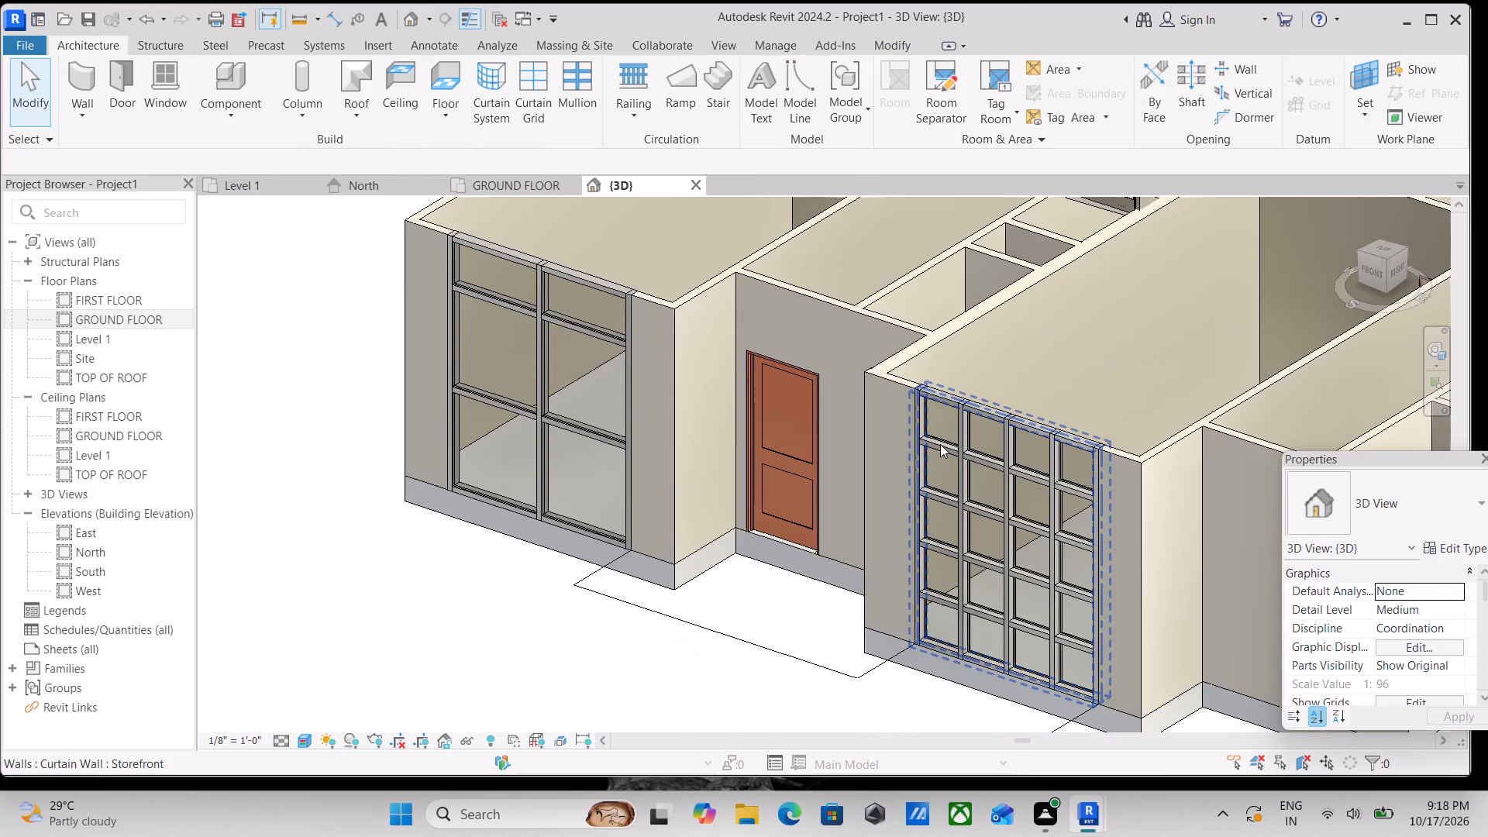
# Select the uppermost interior horizontal curtain grid line in the four-column Storefront garage front and unpin it.
pyautogui.scroll(3, 937, 456)
pyautogui.press('Tab')
pyautogui.press('Tab')
pyautogui.press('Tab')
pyautogui.press('Tab')
pyautogui.press('Tab')
pyautogui.press('Tab')
pyautogui.press('Tab')
pyautogui.press('Tab')
pyautogui.press('Tab')
pyautogui.press('Tab')
pyautogui.press('Tab')
pyautogui.press('Tab')
pyautogui.press('Tab')
pyautogui.press('Tab')
pyautogui.press('Tab')
pyautogui.press('Tab')
pyautogui.press('Tab')
pyautogui.press('Tab')
pyautogui.press('Tab')
pyautogui.press('Tab')
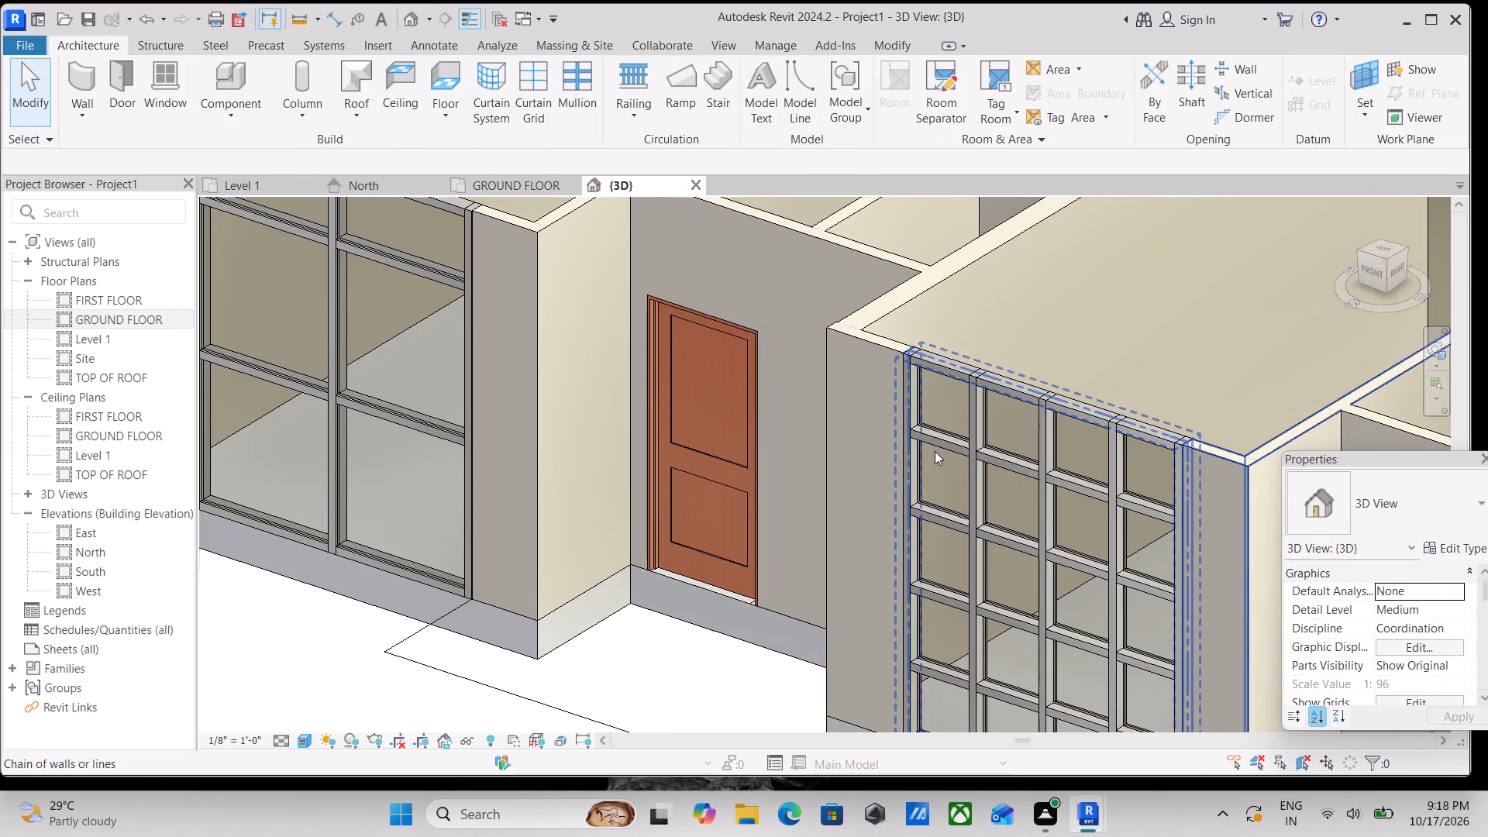
pyautogui.click(931, 442)
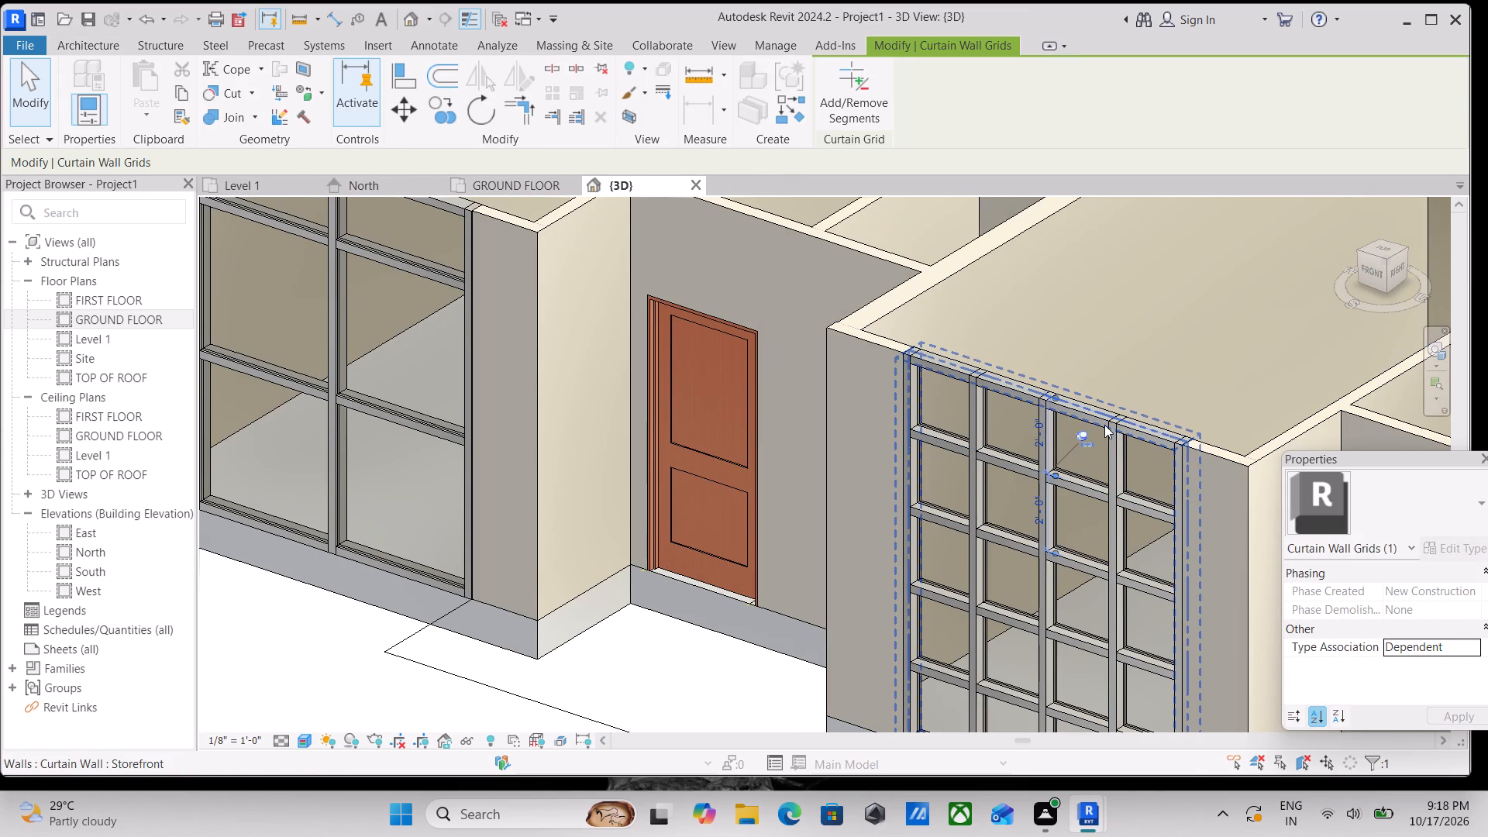
pyautogui.click(1086, 432)
# Select the upper horizontal mullion in the first column of the four-column Storefront and view its type properties.
pyautogui.scroll(2, 1071, 475)
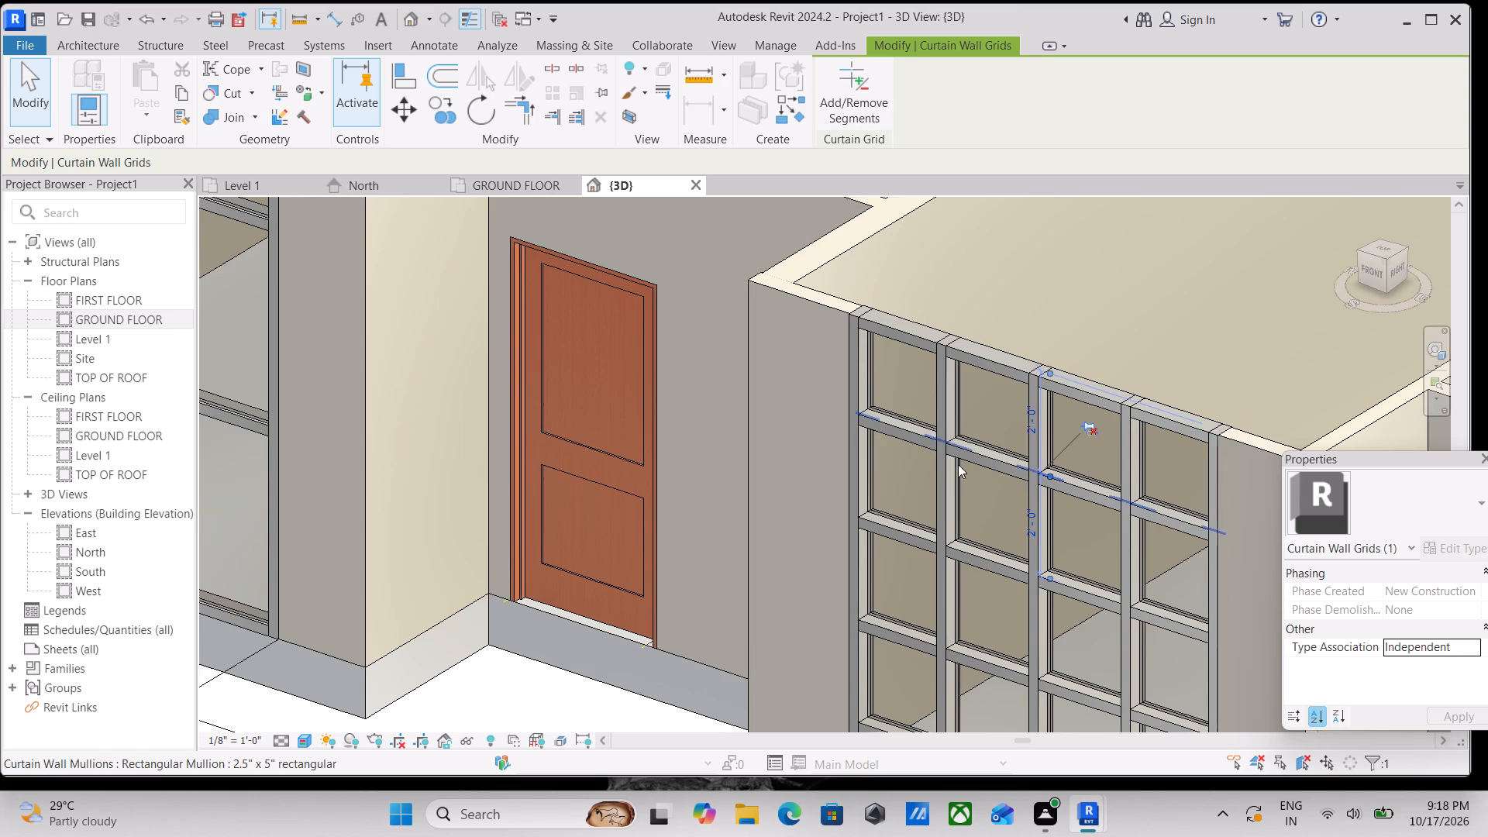
pyautogui.scroll(3, 886, 456)
pyautogui.press('Tab')
pyautogui.press('Tab')
pyautogui.press('Tab')
pyautogui.press('Tab')
pyautogui.press('Tab')
pyautogui.press('Tab')
pyautogui.press('Tab')
pyautogui.press('Tab')
pyautogui.press('Tab')
pyautogui.press('Tab')
pyautogui.press('Tab')
pyautogui.press('Tab')
pyautogui.press('Tab')
pyautogui.press('Tab')
pyautogui.press('Tab')
pyautogui.press('Tab')
pyautogui.press('Tab')
pyautogui.press('Tab')
pyautogui.press('Tab')
pyautogui.press('Tab')
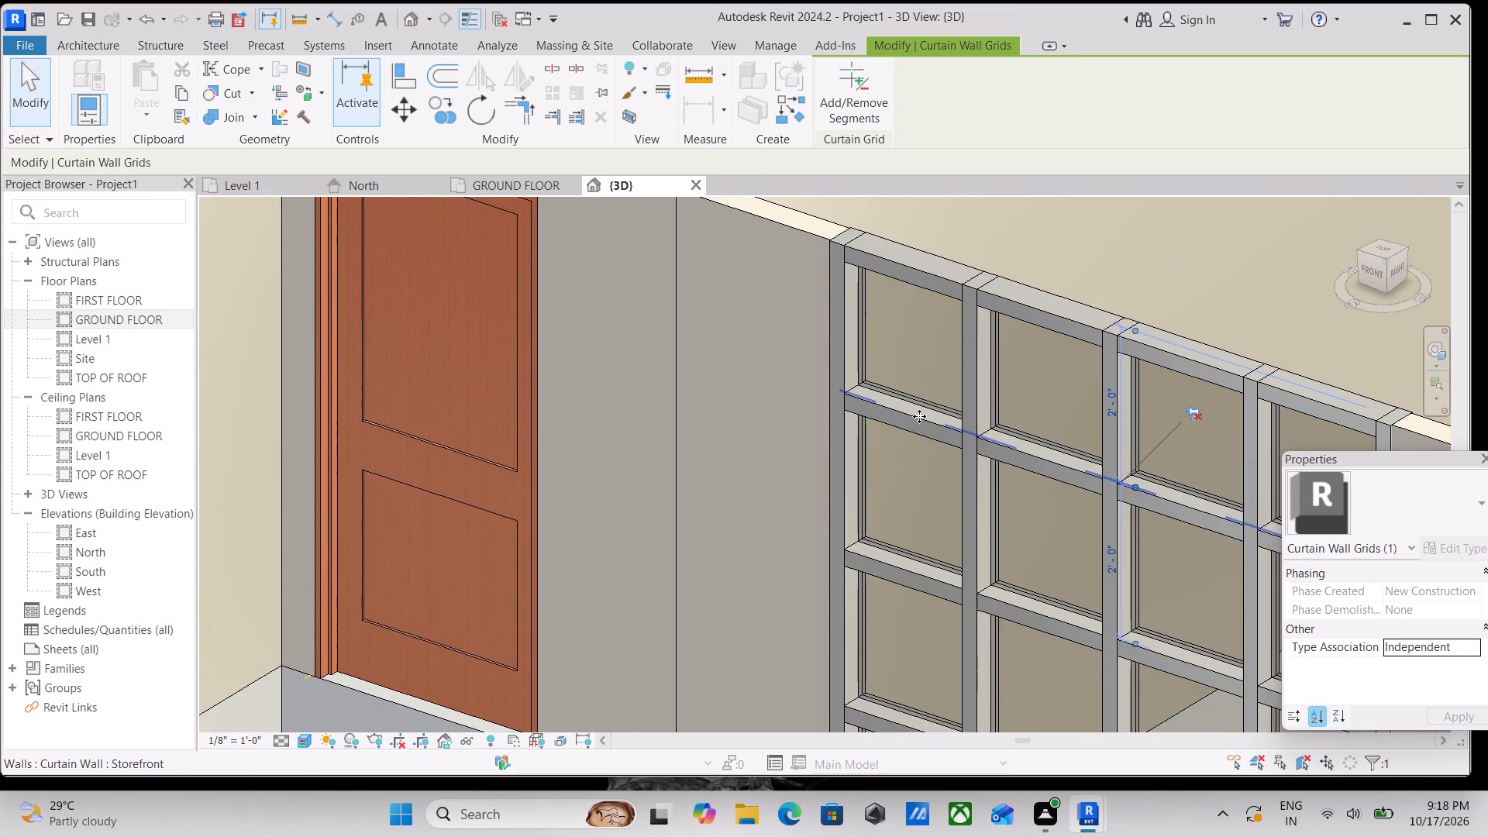
pyautogui.click(919, 416)
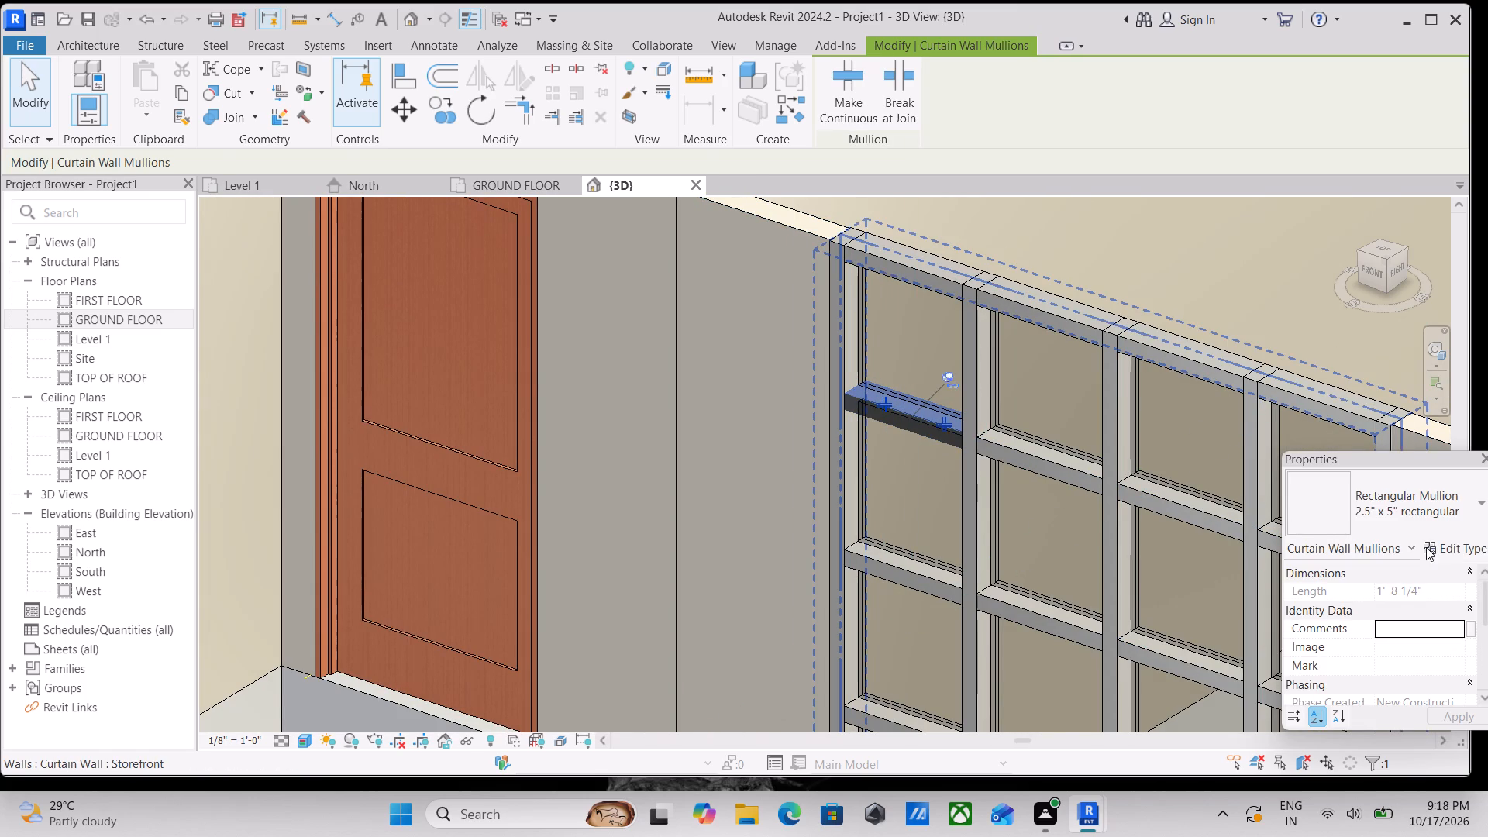
pyautogui.click(1438, 546)
pyautogui.scroll(-1, 870, 469)
pyautogui.press('Escape')
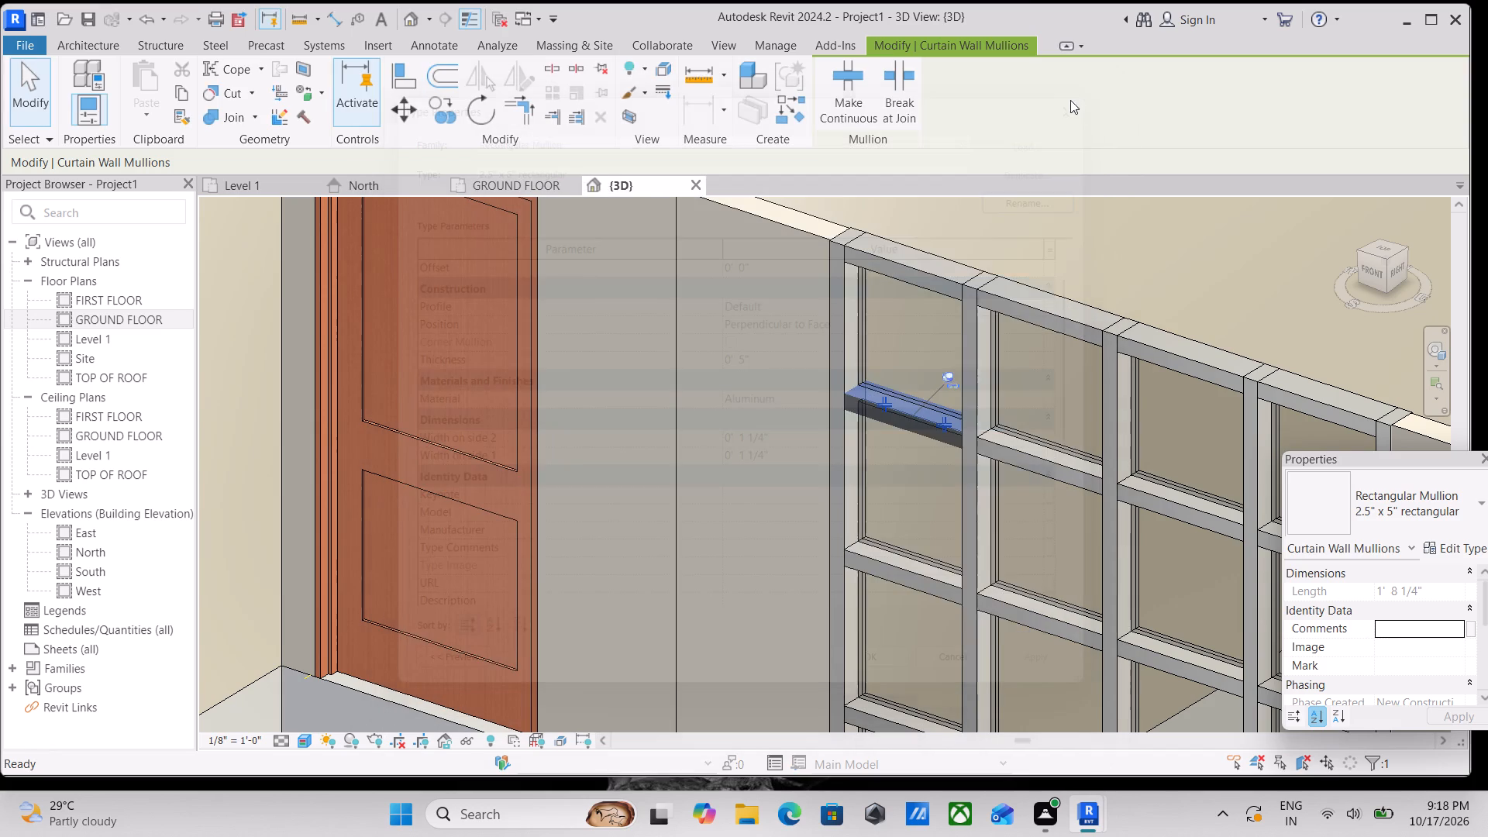
pyautogui.press('Escape')
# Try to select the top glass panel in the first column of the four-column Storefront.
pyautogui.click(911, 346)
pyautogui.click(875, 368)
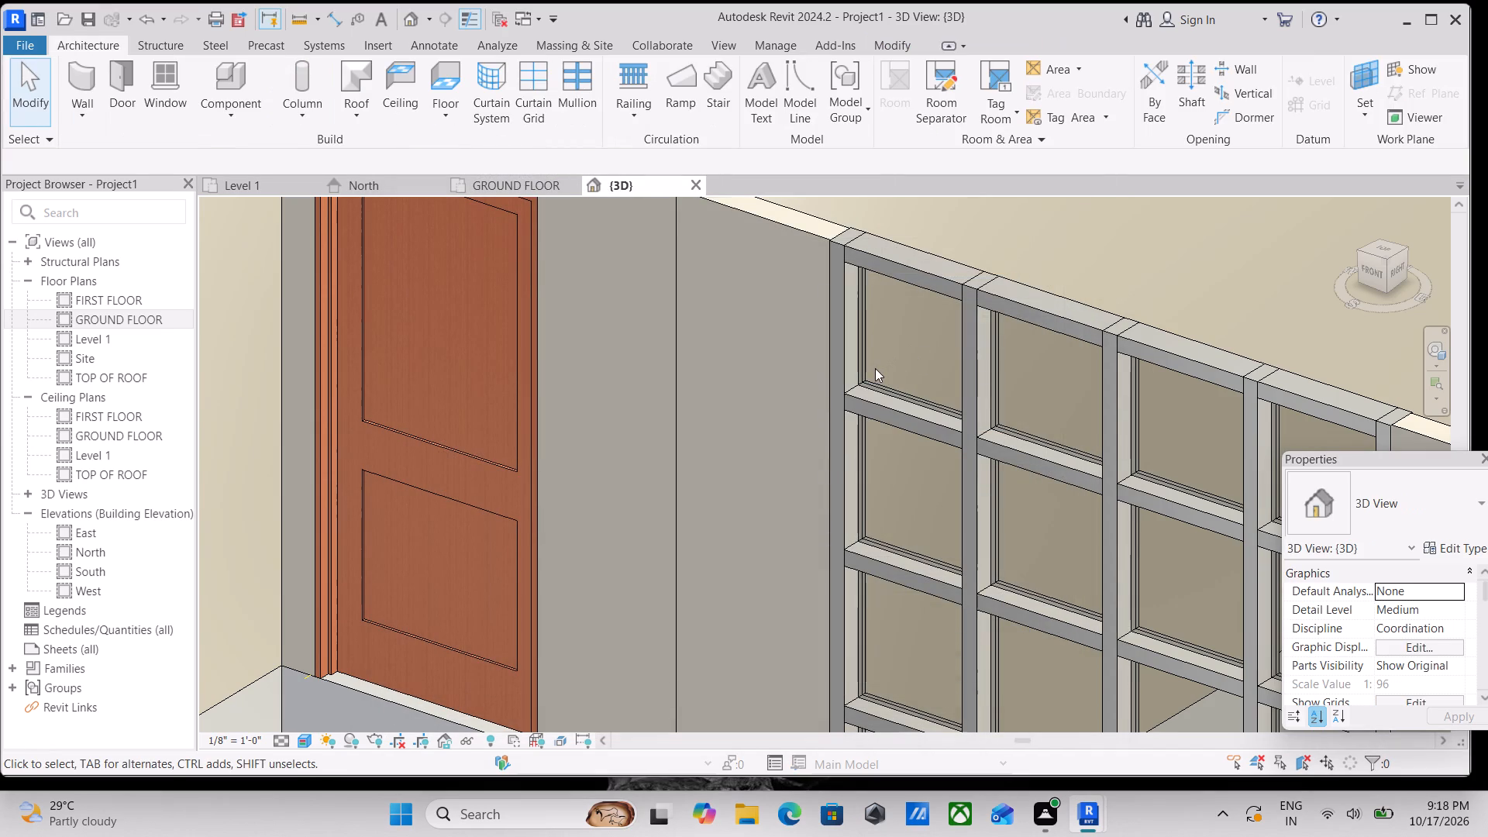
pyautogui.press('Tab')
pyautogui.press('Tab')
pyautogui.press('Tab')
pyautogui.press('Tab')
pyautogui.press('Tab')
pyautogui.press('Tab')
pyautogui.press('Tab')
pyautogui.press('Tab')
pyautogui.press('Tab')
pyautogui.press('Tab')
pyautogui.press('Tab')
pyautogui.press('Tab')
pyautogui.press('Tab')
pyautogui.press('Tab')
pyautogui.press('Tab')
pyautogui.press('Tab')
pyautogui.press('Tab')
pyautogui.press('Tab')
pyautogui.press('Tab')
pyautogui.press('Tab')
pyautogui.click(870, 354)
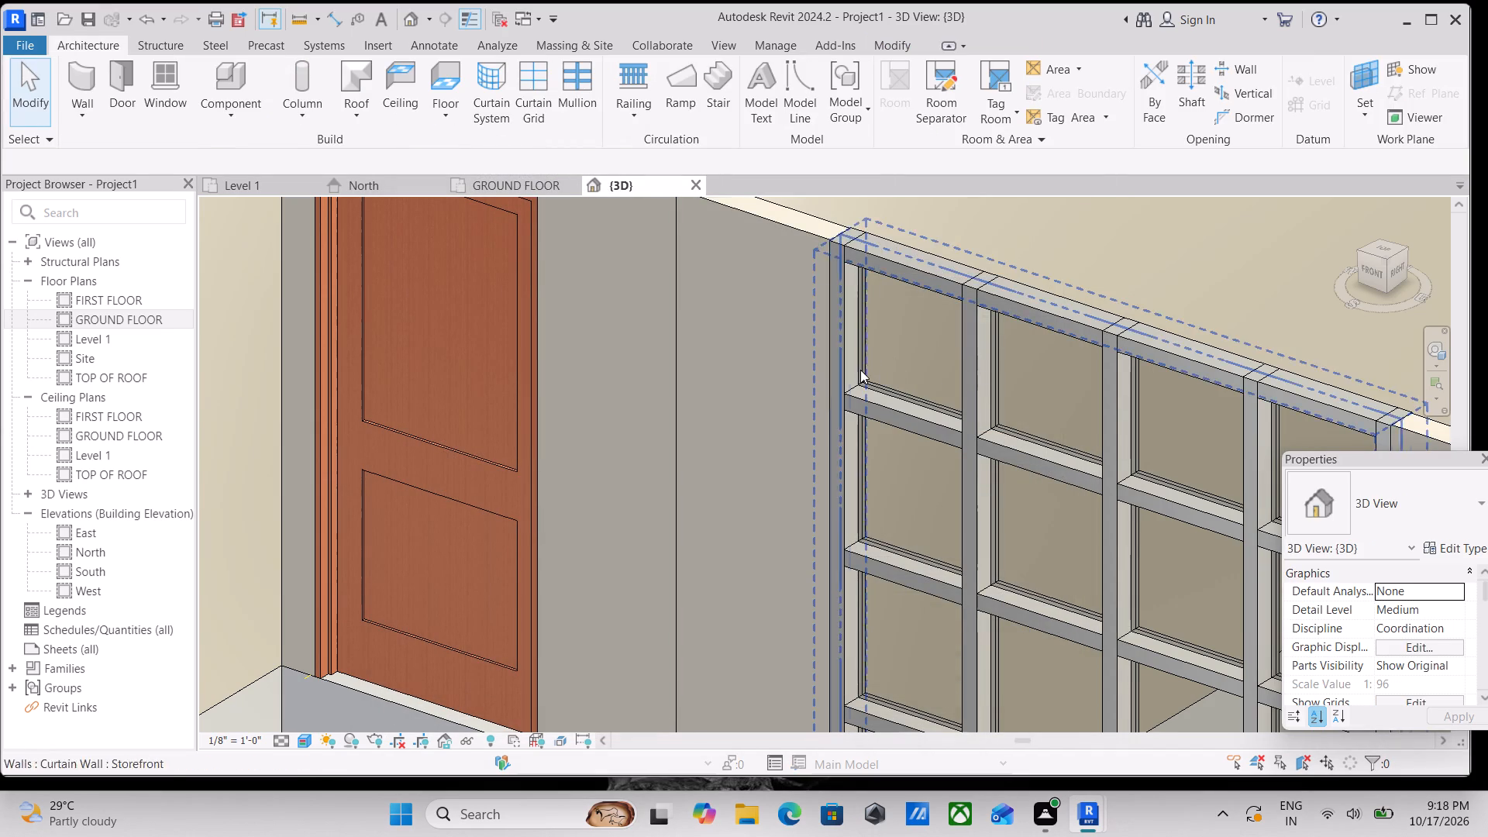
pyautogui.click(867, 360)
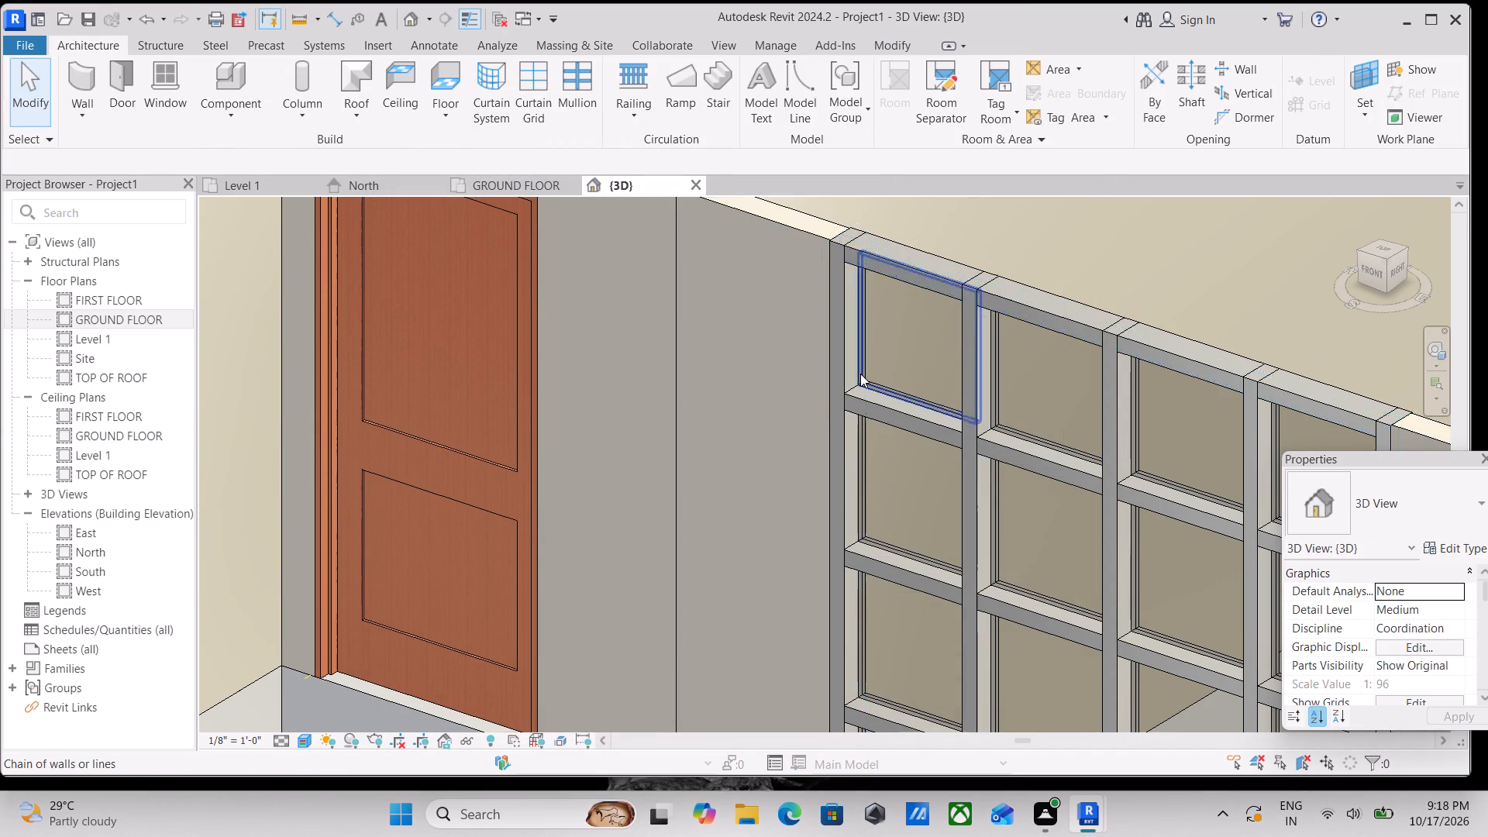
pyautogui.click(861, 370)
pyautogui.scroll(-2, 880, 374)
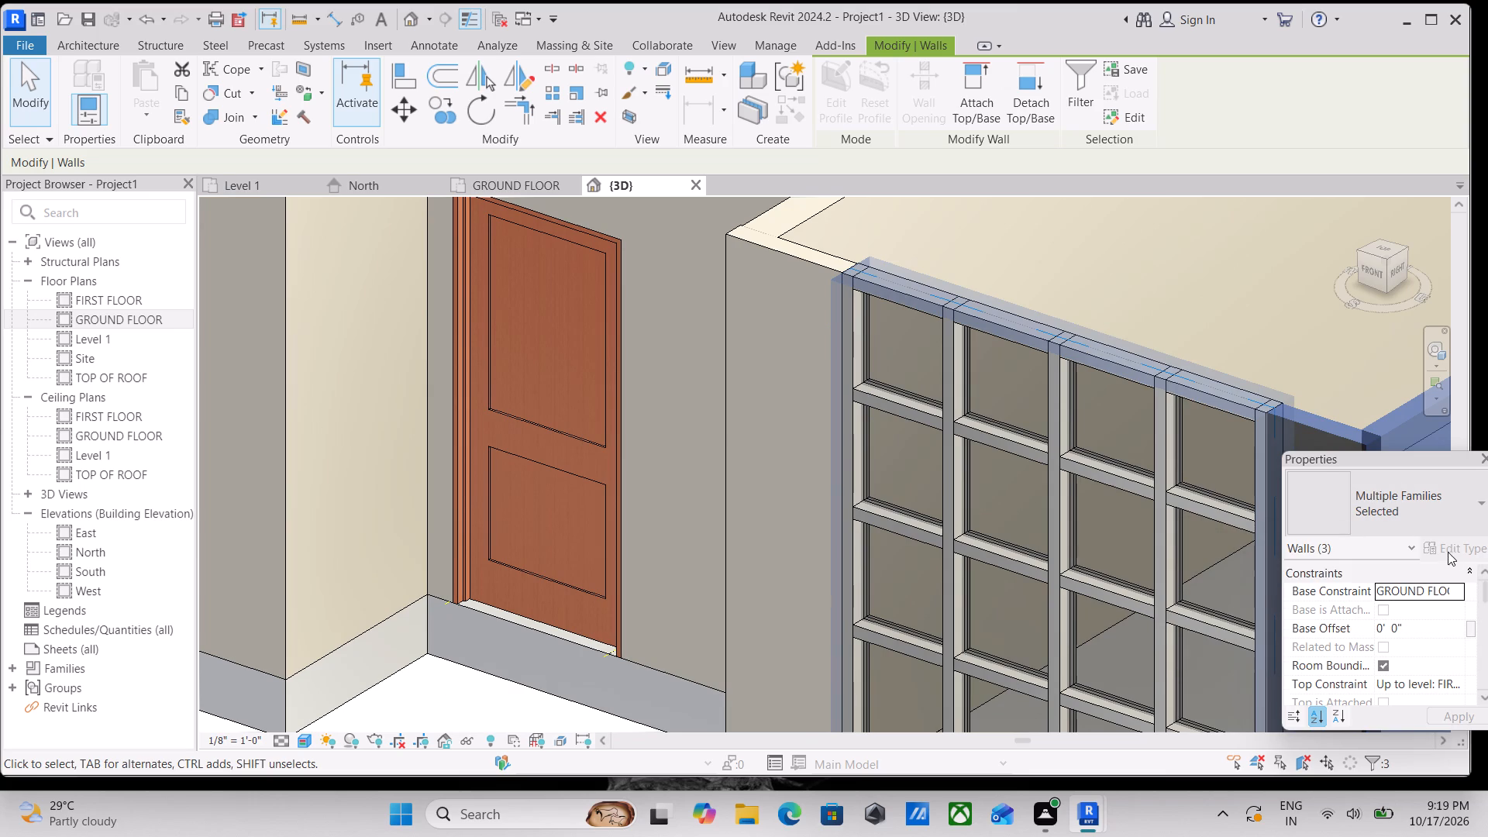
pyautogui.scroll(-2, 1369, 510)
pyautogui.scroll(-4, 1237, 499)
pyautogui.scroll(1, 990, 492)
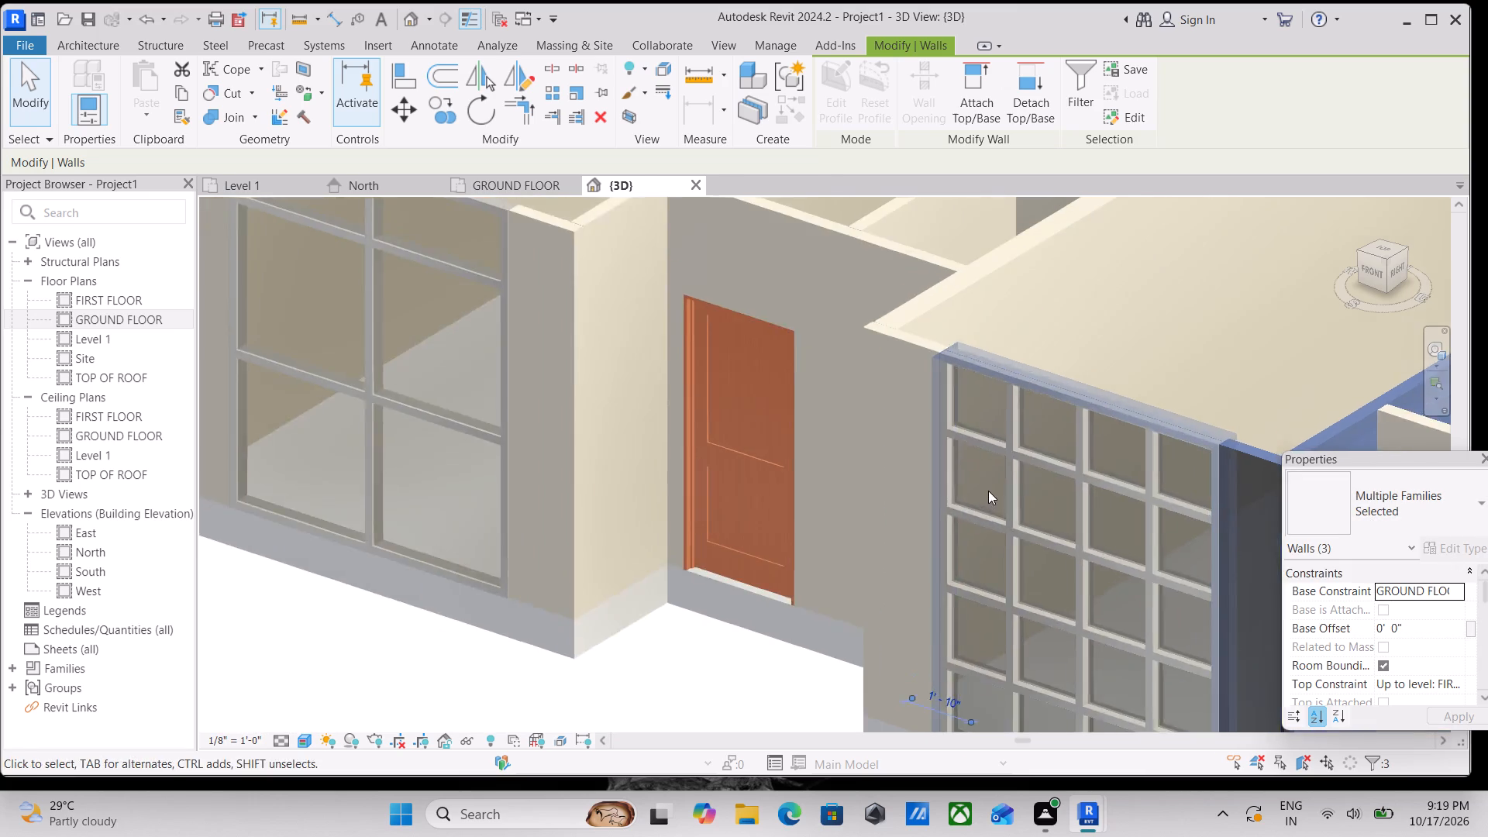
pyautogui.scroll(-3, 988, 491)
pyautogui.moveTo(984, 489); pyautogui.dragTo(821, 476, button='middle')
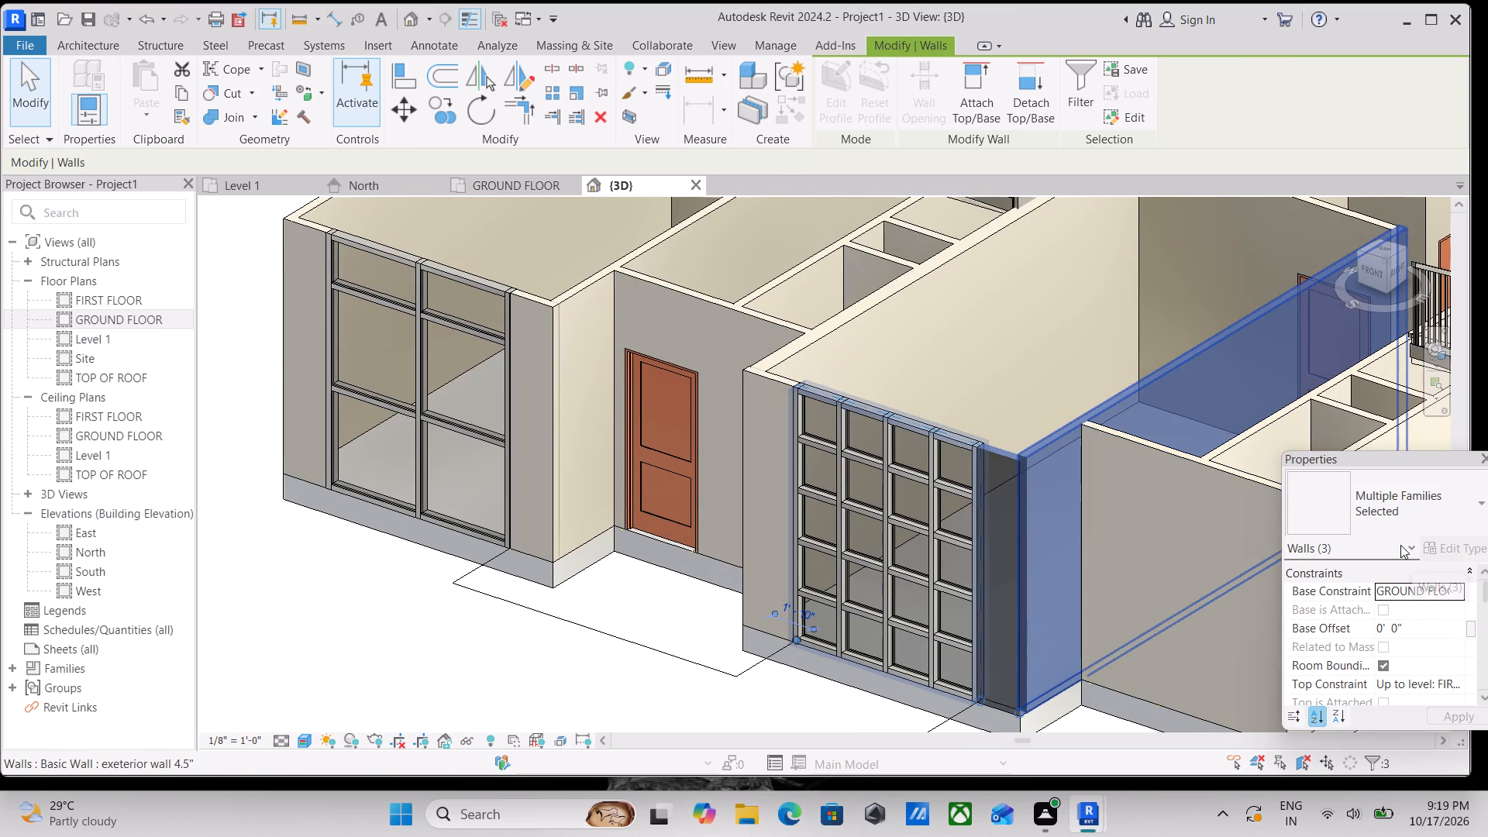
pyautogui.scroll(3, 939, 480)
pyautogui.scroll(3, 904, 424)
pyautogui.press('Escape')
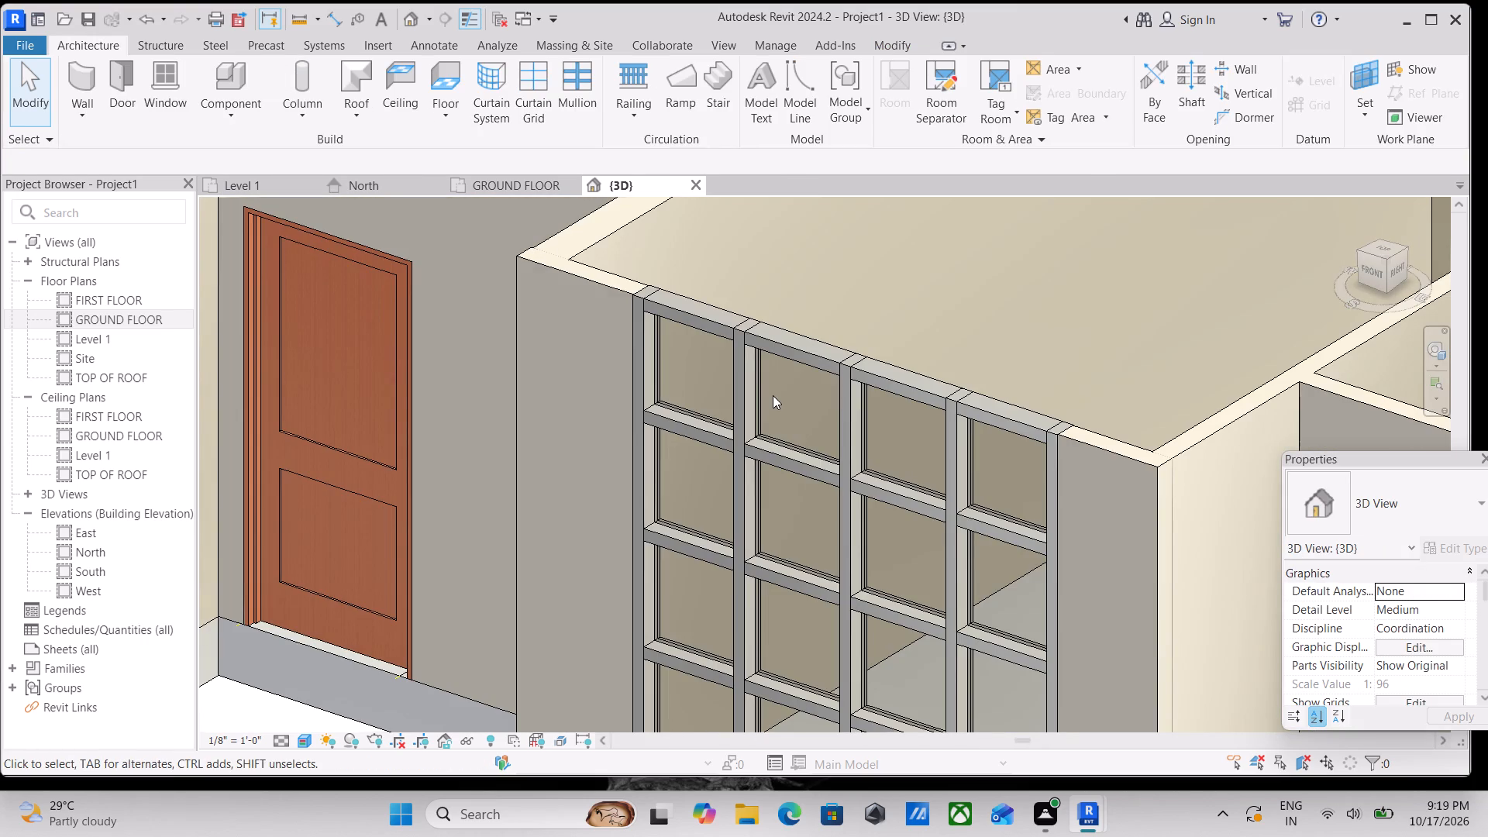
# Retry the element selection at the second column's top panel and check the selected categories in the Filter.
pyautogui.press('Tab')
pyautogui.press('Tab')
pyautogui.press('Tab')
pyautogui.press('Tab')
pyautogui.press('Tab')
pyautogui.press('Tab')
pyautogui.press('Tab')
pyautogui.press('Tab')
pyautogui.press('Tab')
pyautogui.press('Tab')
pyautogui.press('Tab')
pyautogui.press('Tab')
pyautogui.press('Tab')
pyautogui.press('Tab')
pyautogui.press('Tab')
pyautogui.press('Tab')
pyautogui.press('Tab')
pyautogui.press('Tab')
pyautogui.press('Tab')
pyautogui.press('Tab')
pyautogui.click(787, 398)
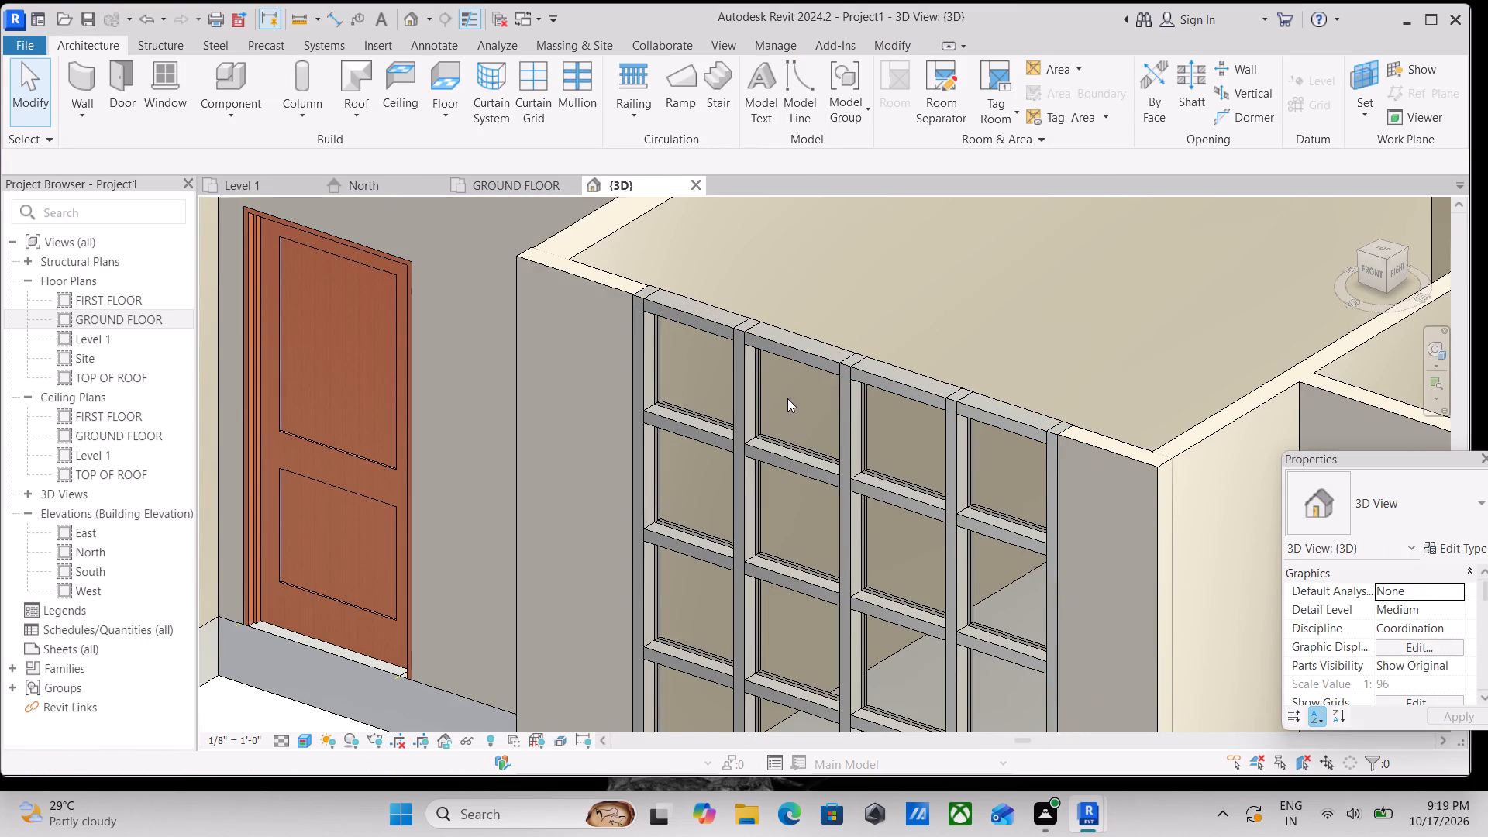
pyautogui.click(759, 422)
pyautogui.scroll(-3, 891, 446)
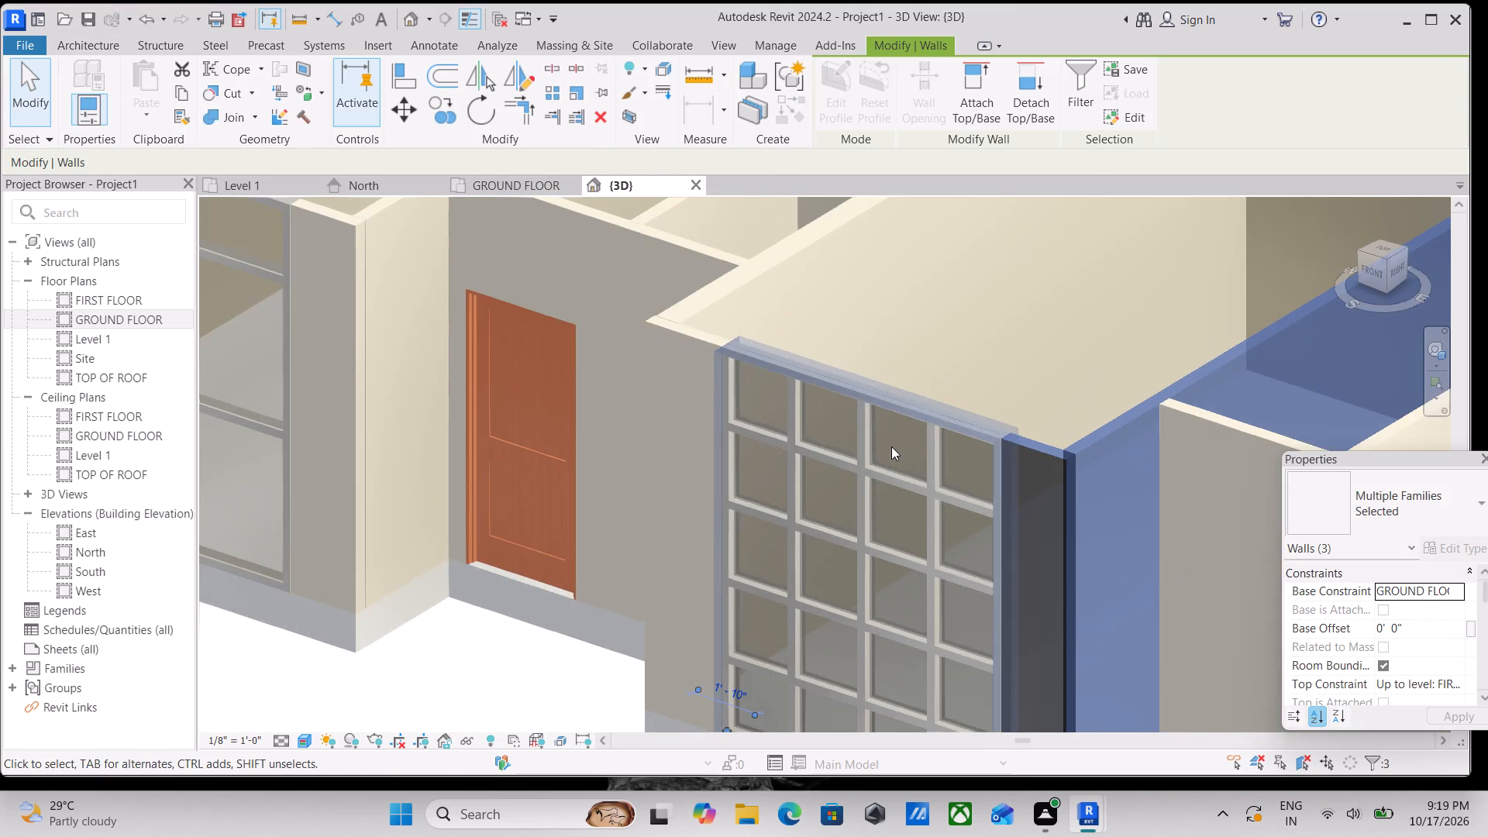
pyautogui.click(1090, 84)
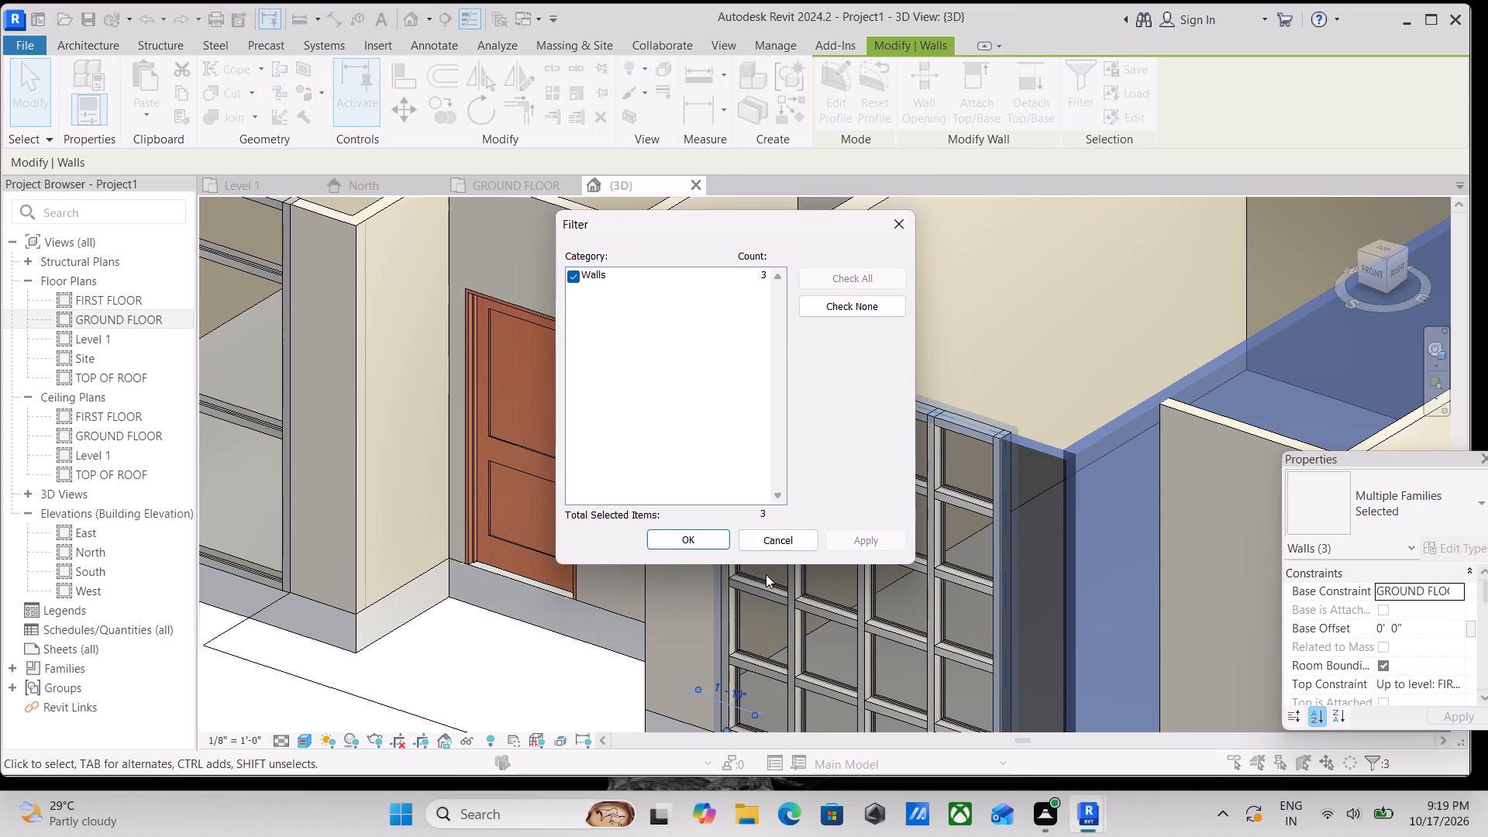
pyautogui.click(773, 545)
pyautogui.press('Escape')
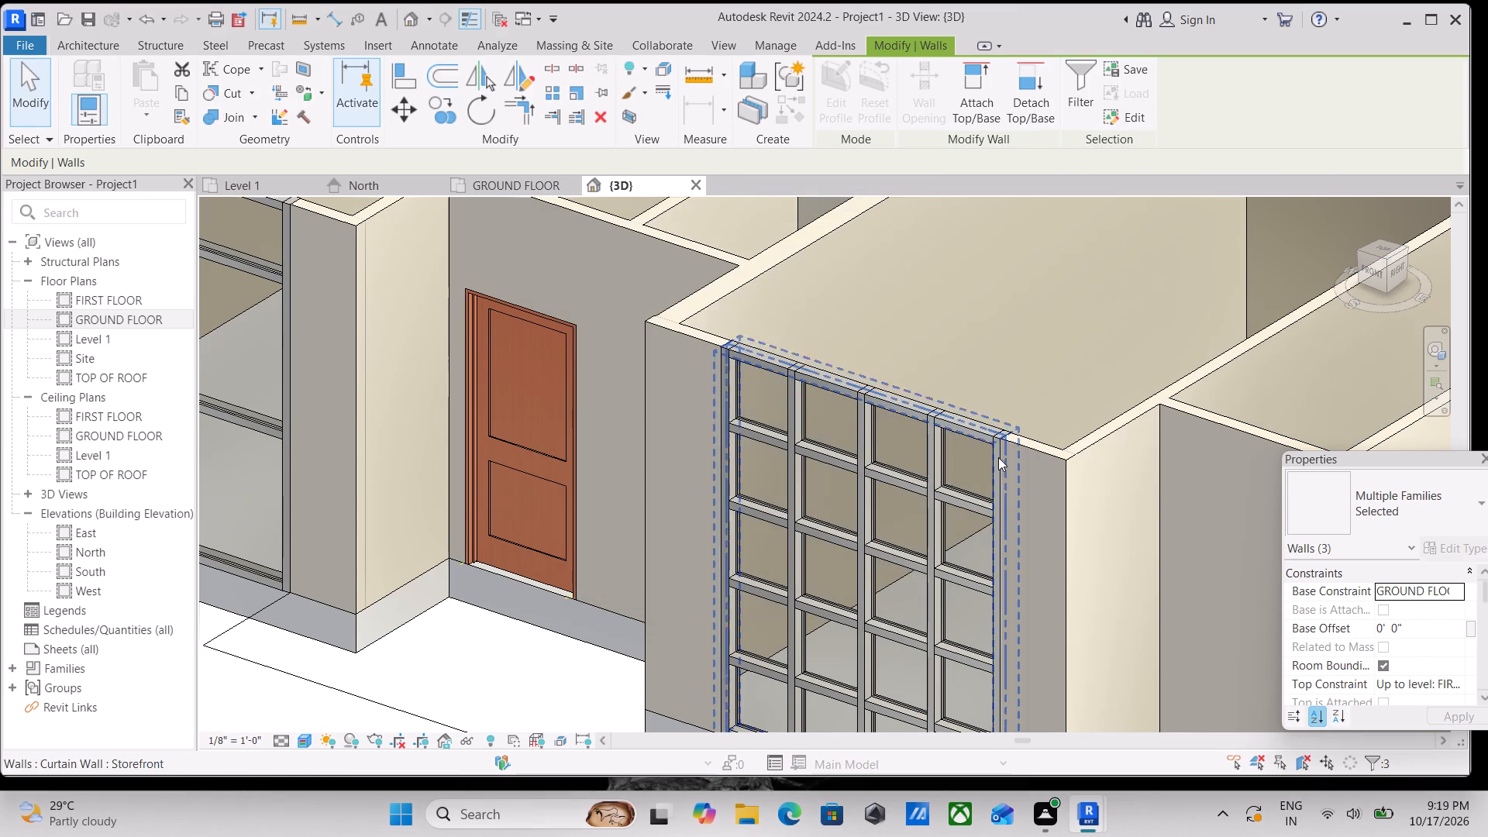
# Duplicate the four-column garage front's Storefront curtain wall type as Storefront 3.
pyautogui.click(926, 433)
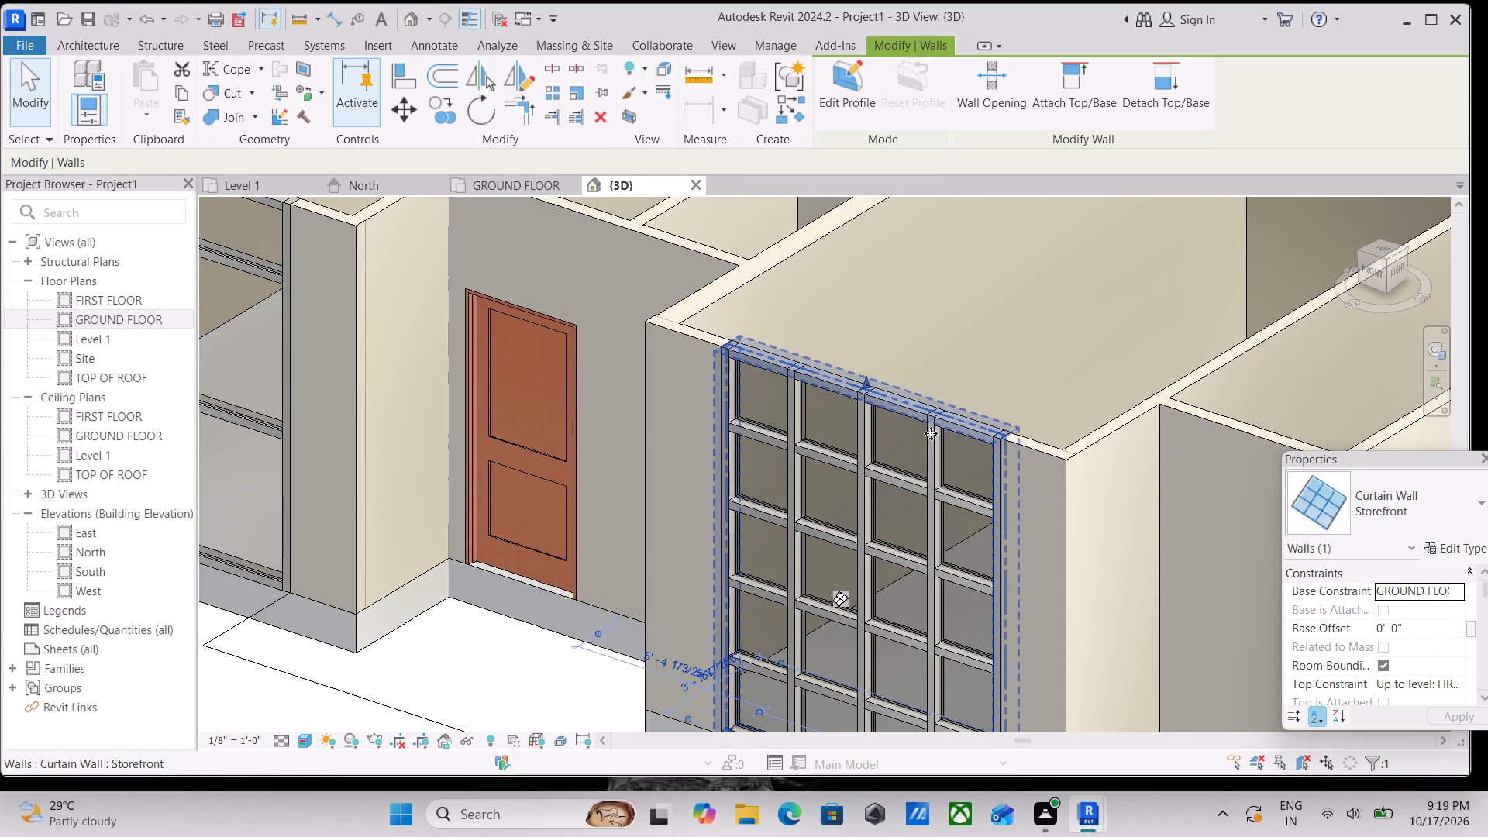
pyautogui.click(1455, 541)
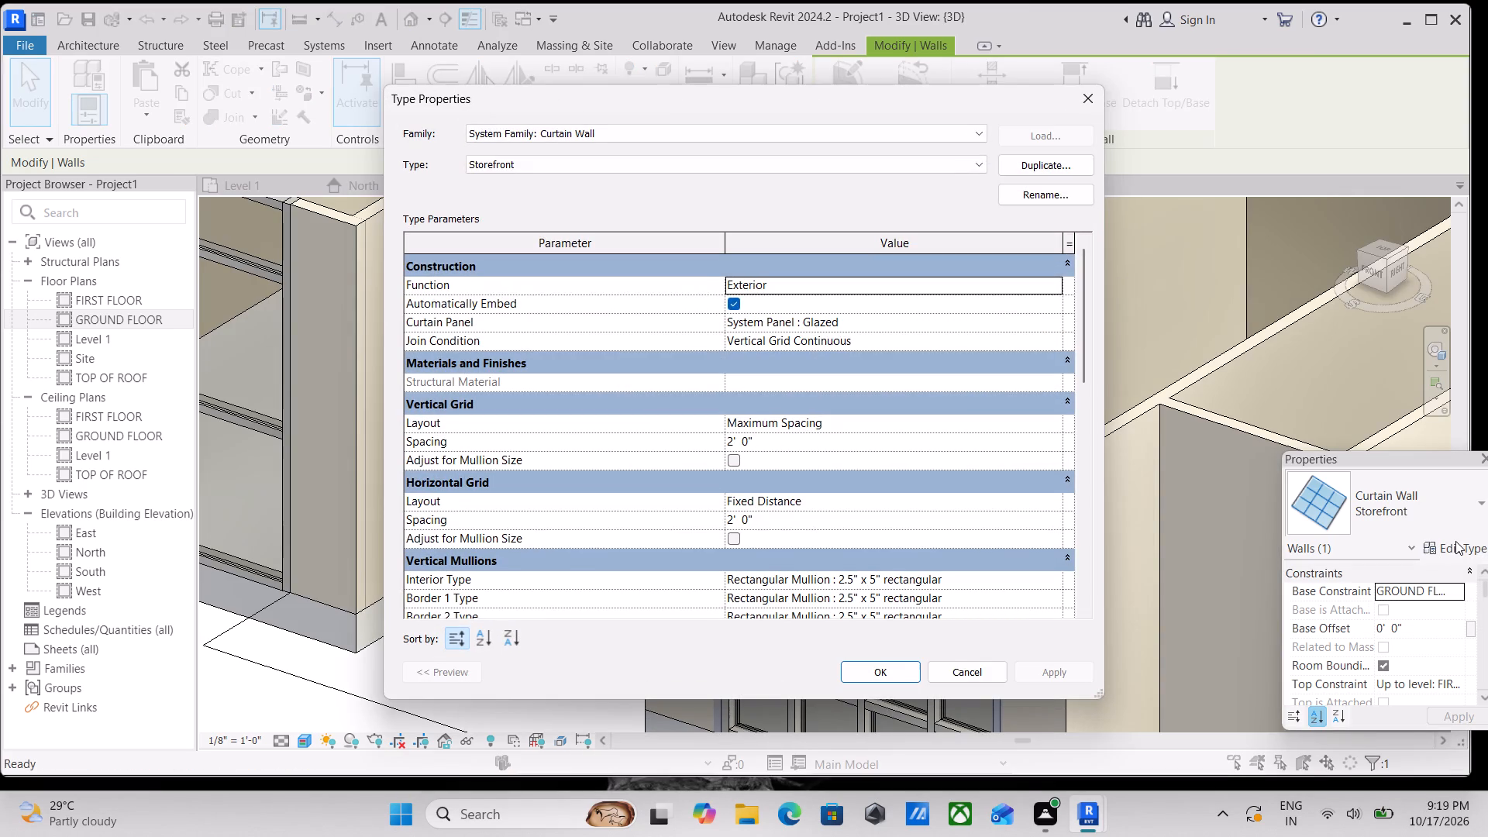
pyautogui.click(831, 447)
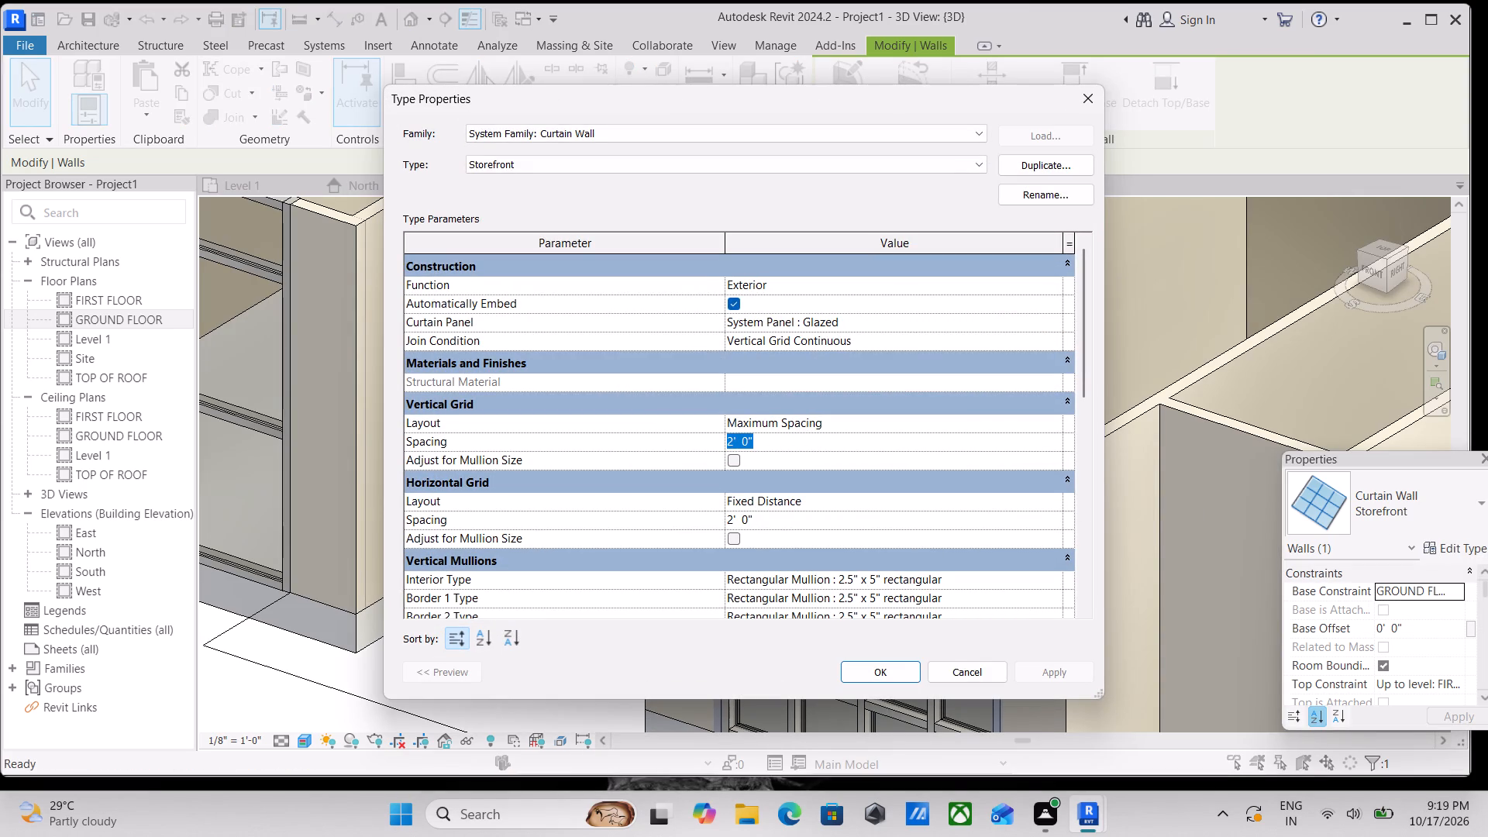
pyautogui.click(1039, 157)
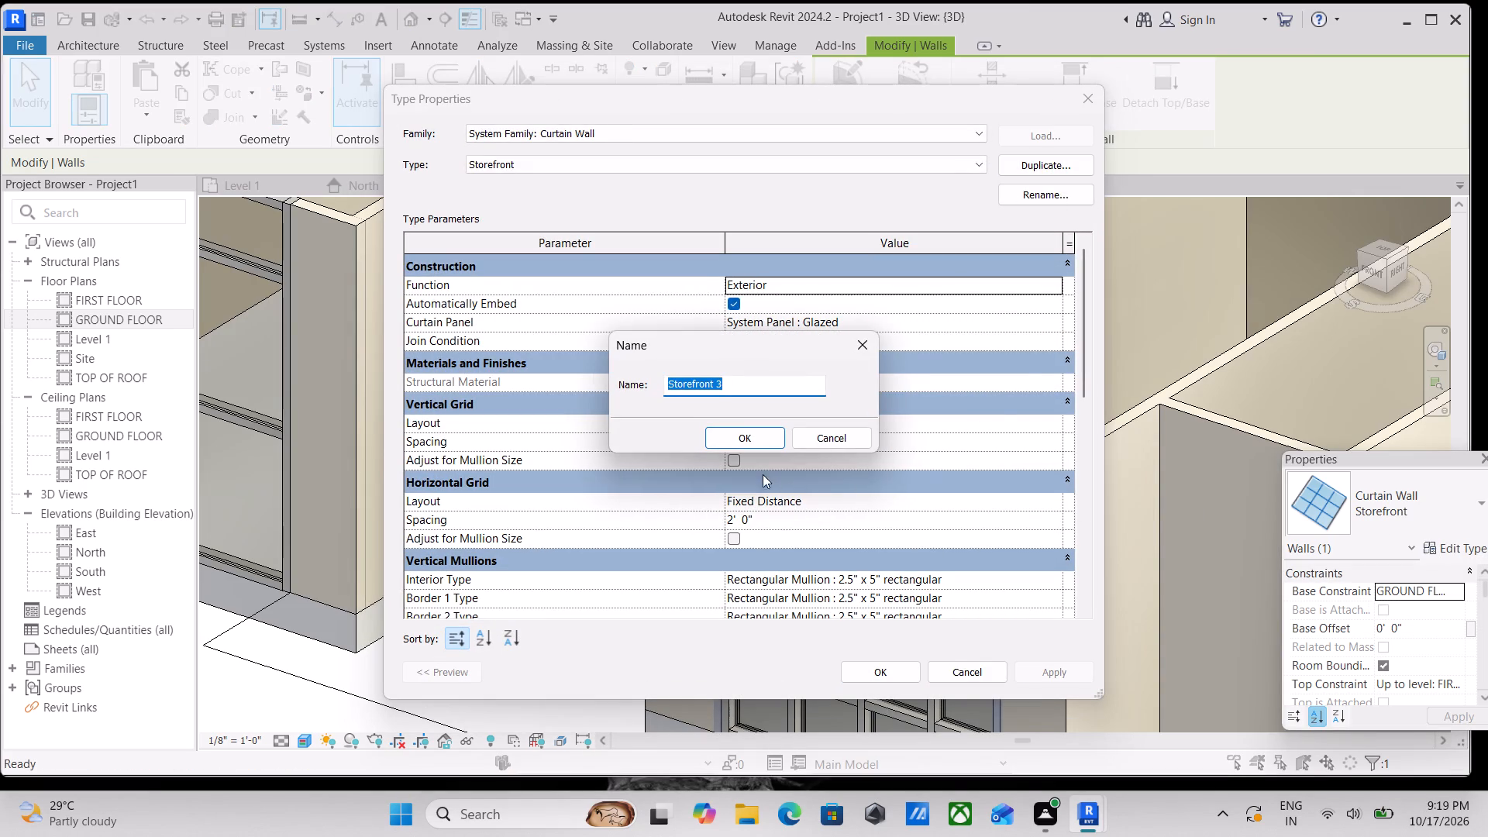
pyautogui.click(737, 441)
# Set the vertical and horizontal grid spacing of Storefront 3 to 4' and apply it to the garage front.
pyautogui.click(753, 443)
pyautogui.moveTo(753, 443); pyautogui.dragTo(704, 440)
pyautogui.write("4'")
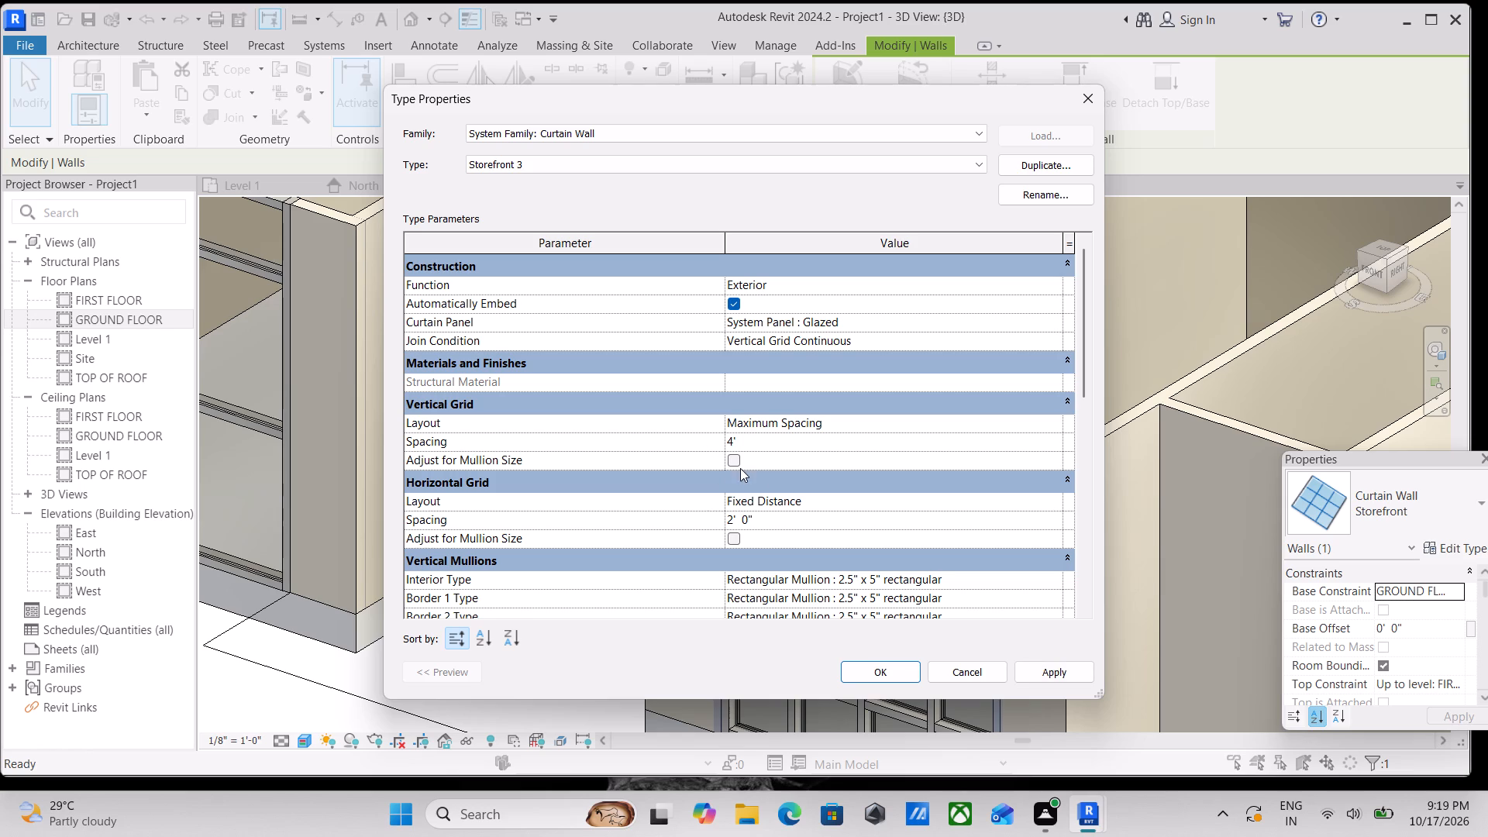
pyautogui.click(772, 519)
pyautogui.press('4')
pyautogui.press("'")
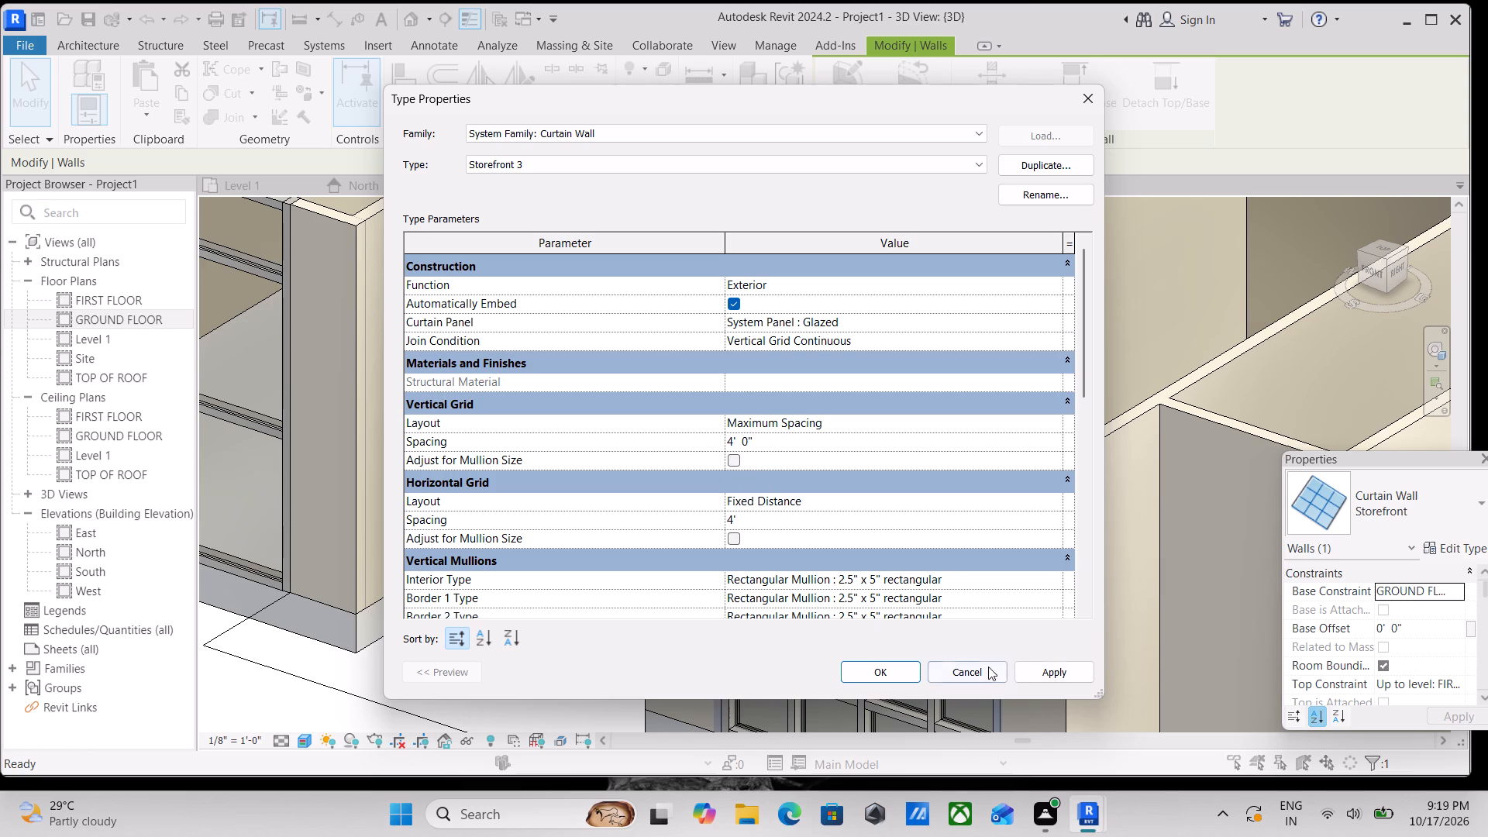
pyautogui.click(1049, 670)
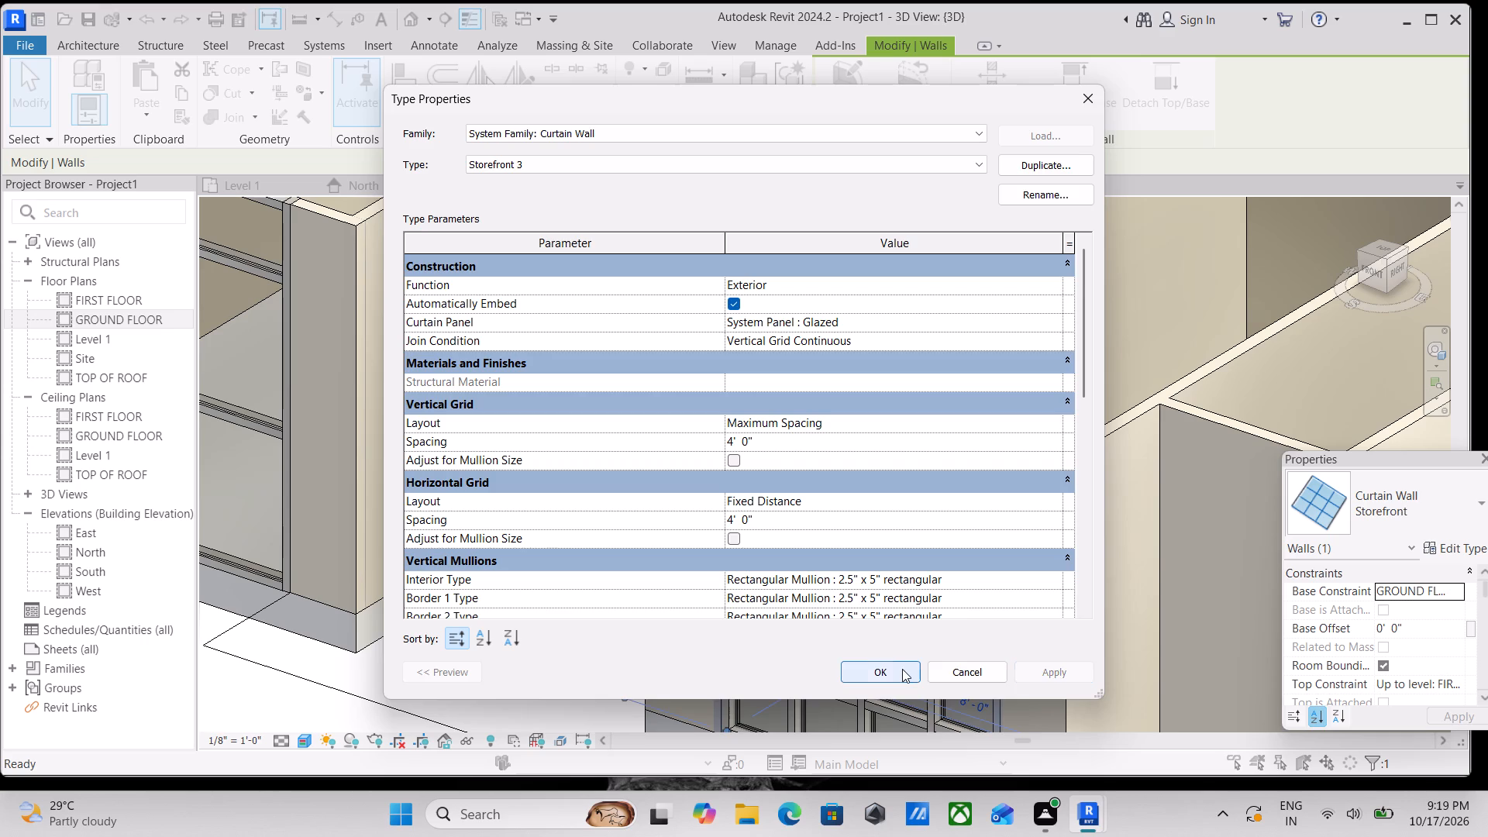
pyautogui.click(901, 669)
pyautogui.scroll(-3, 852, 559)
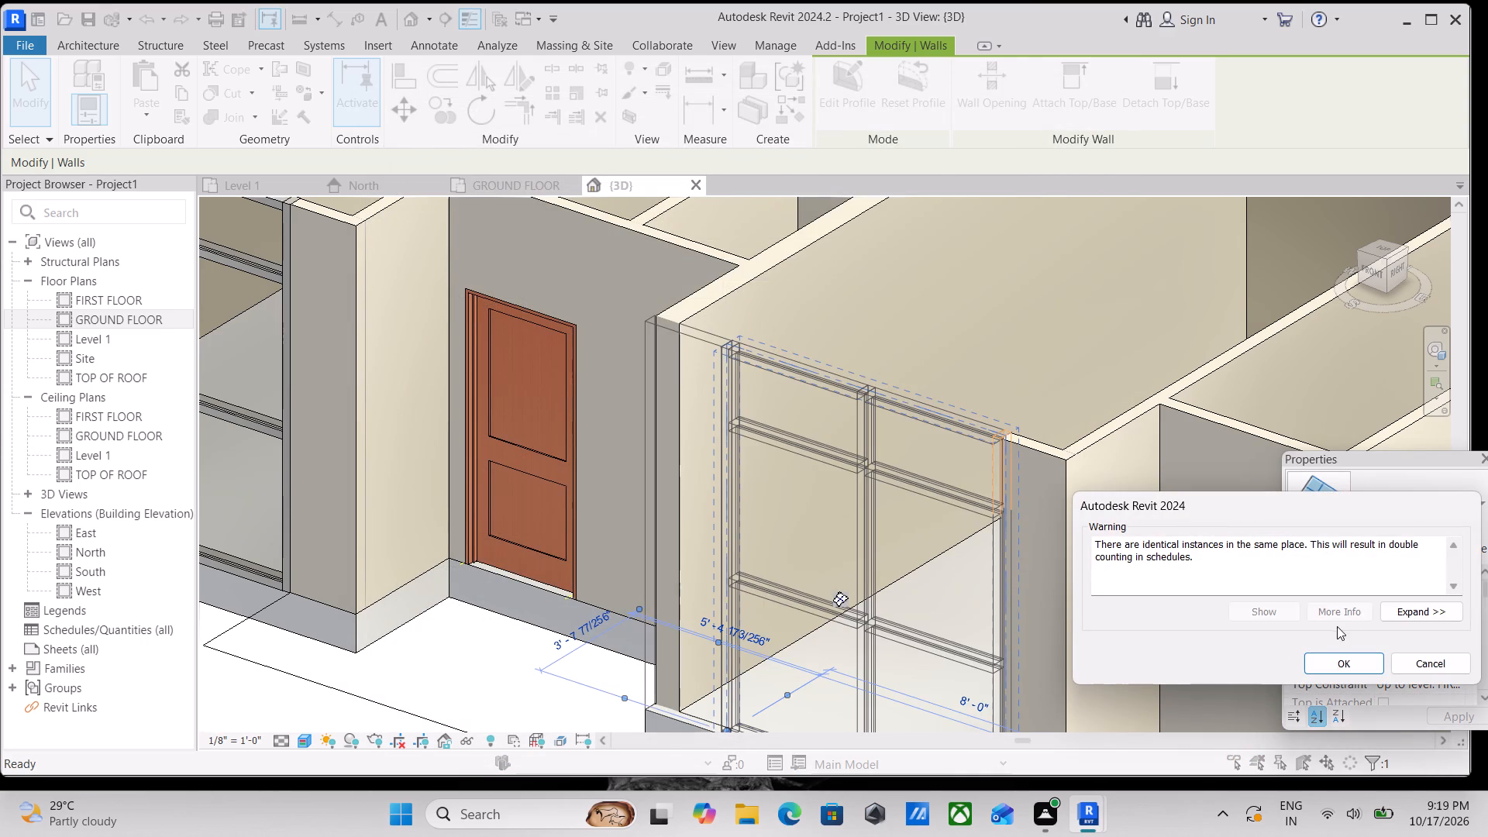
pyautogui.click(1355, 663)
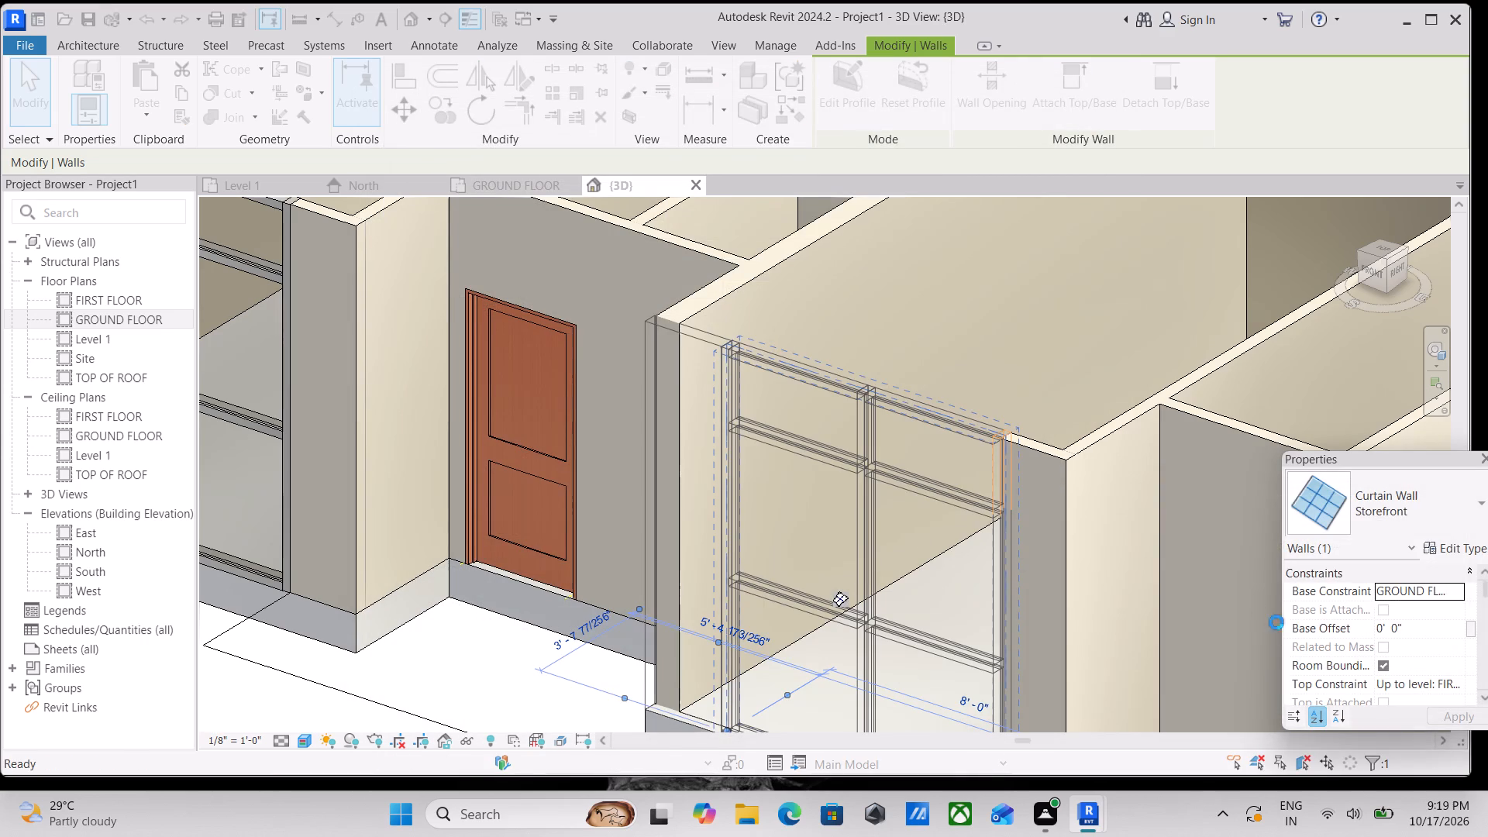
pyautogui.scroll(-2, 950, 533)
pyautogui.press('Escape')
# Unpin and delete the upper horizontal mullion in the right-hand column of the Storefront 2 garage front.
pyautogui.scroll(-3, 952, 532)
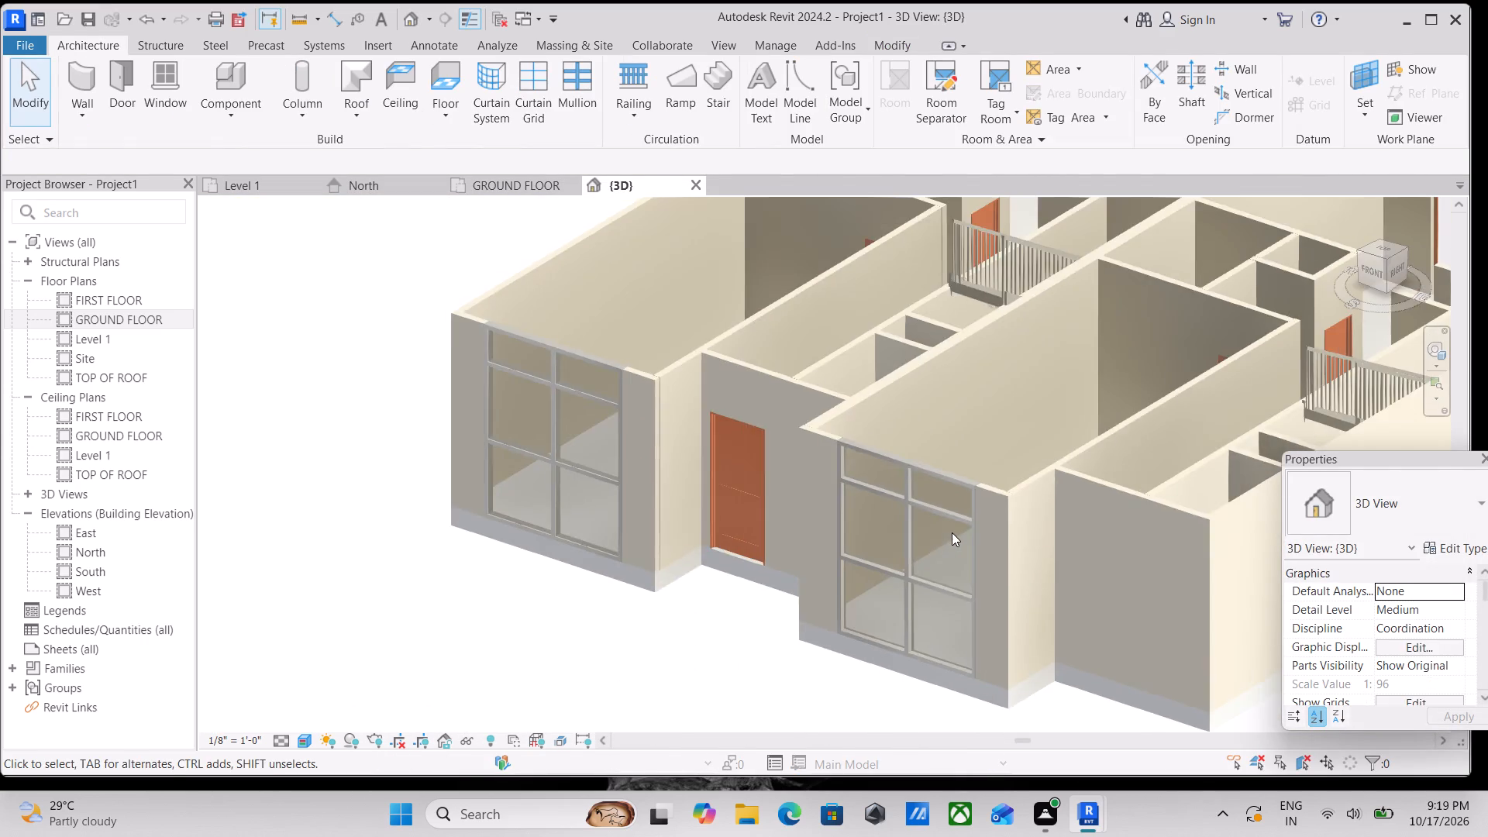
pyautogui.scroll(2, 923, 536)
pyautogui.scroll(-2, 922, 536)
pyautogui.keyDown('shift'); pyautogui.moveTo(920, 536); pyautogui.dragTo(921, 536, button='middle'); pyautogui.keyUp('shift')
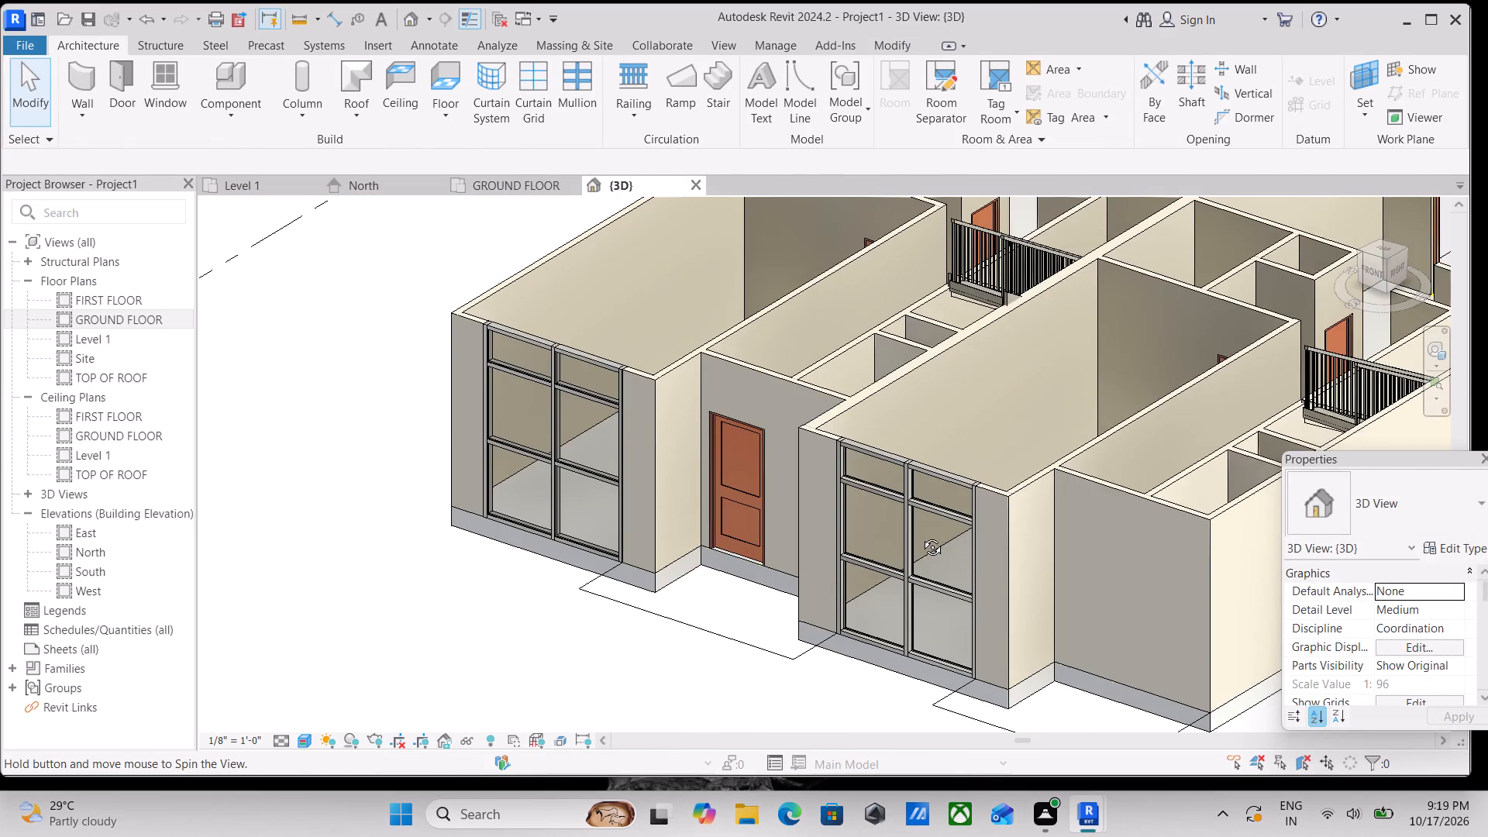
pyautogui.keyDown('shift'); pyautogui.moveTo(921, 536); pyautogui.dragTo(967, 498, button='middle'); pyautogui.keyUp('shift')
pyautogui.scroll(6, 646, 519)
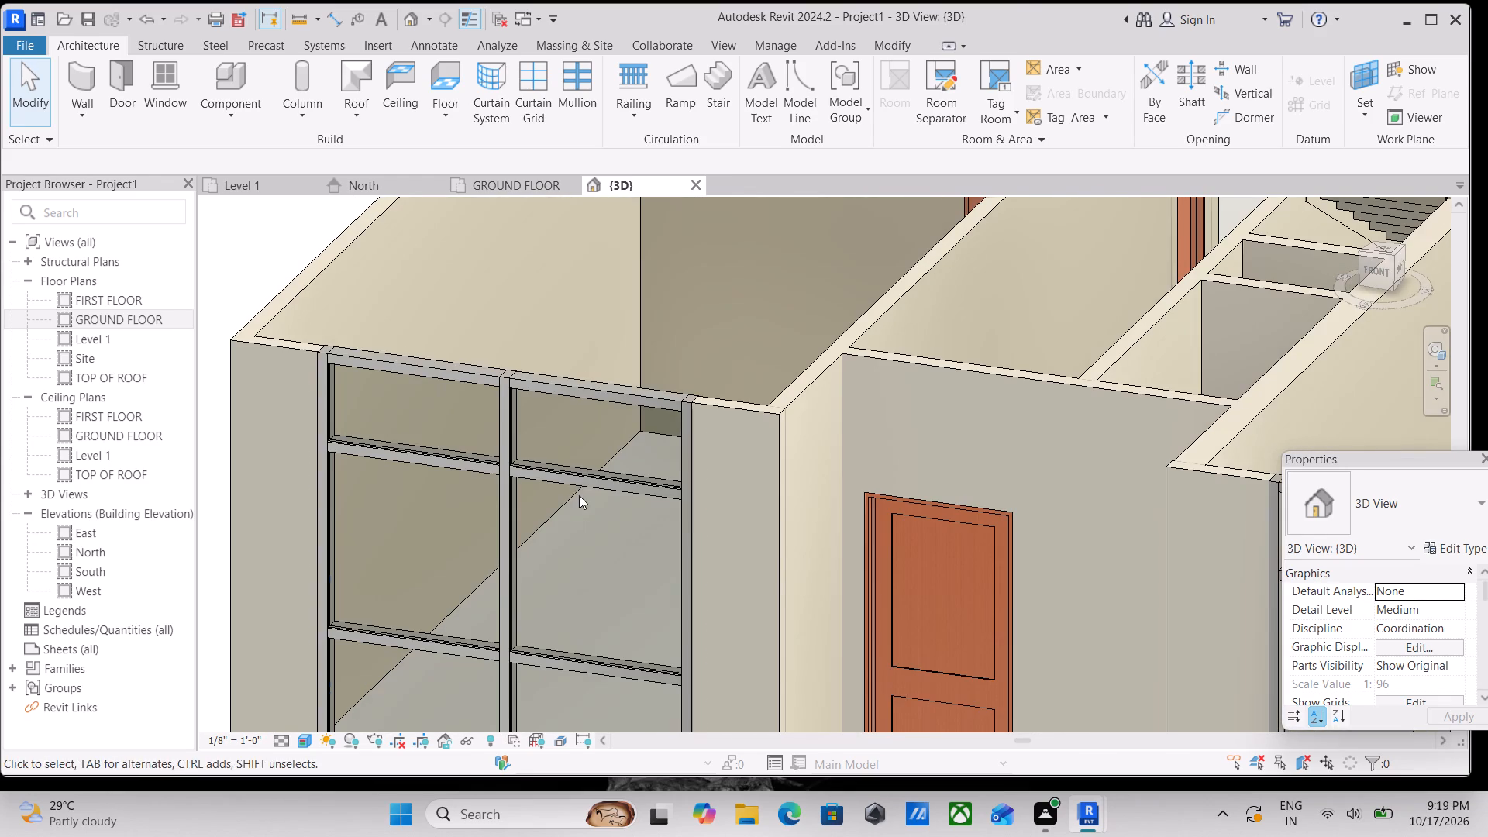
pyautogui.scroll(2, 584, 480)
pyautogui.moveTo(585, 486); pyautogui.dragTo(585, 487, button='middle')
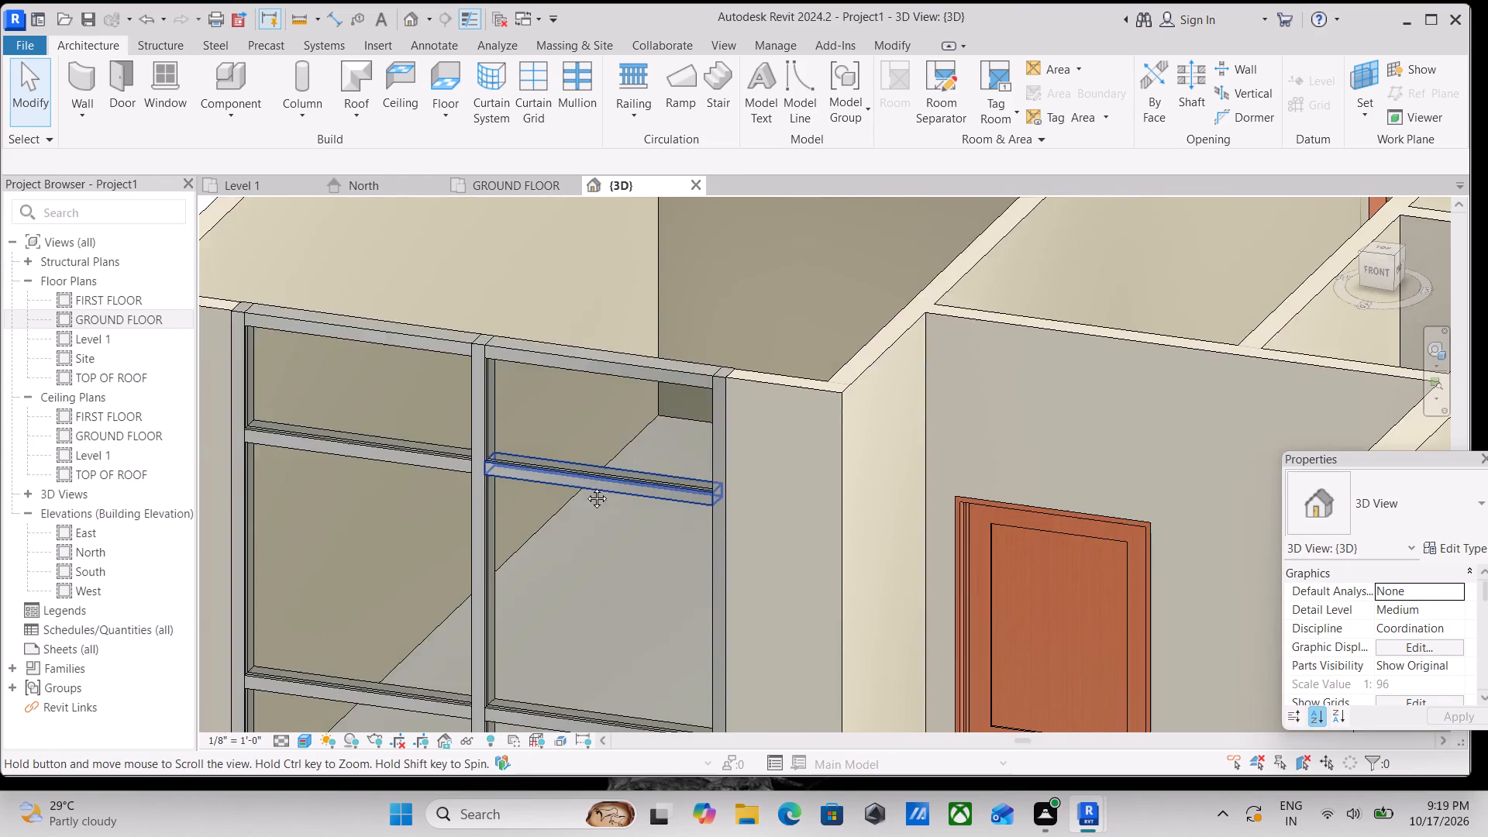
pyautogui.moveTo(585, 487); pyautogui.dragTo(710, 438, button='middle')
pyautogui.click(708, 438)
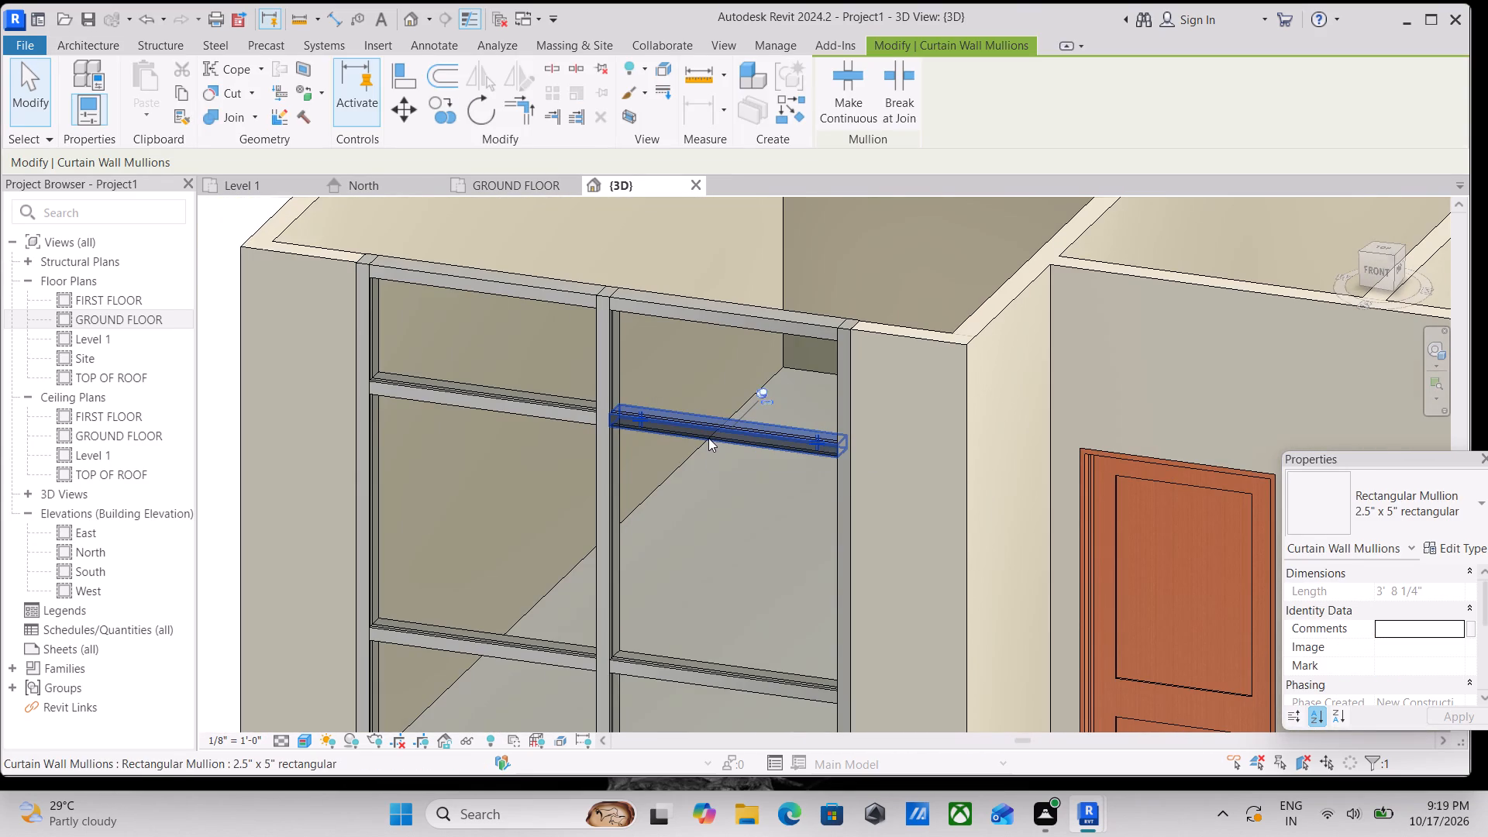
pyautogui.click(764, 385)
pyautogui.rightClick(764, 385)
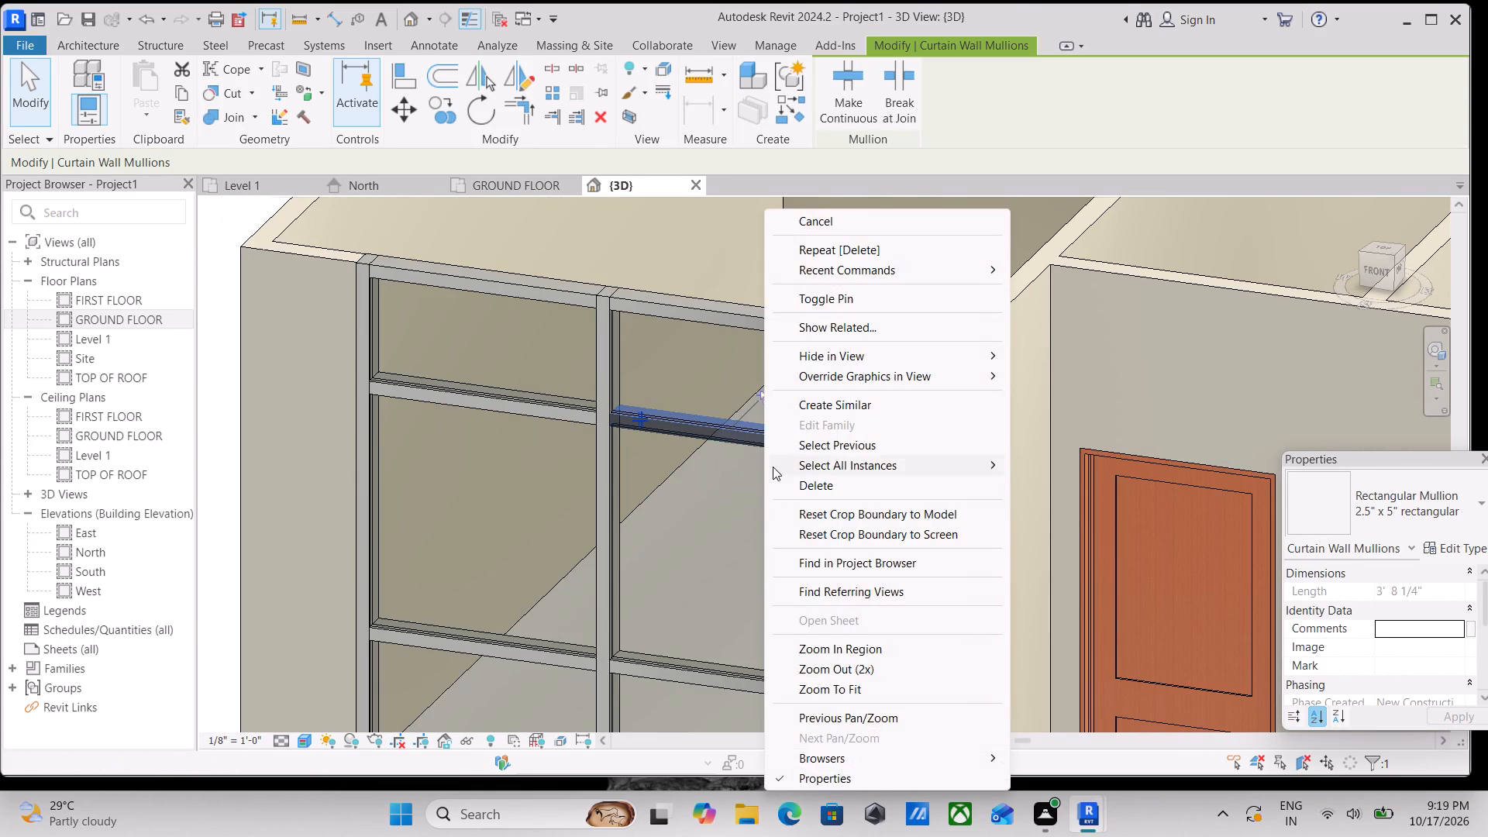
pyautogui.click(794, 489)
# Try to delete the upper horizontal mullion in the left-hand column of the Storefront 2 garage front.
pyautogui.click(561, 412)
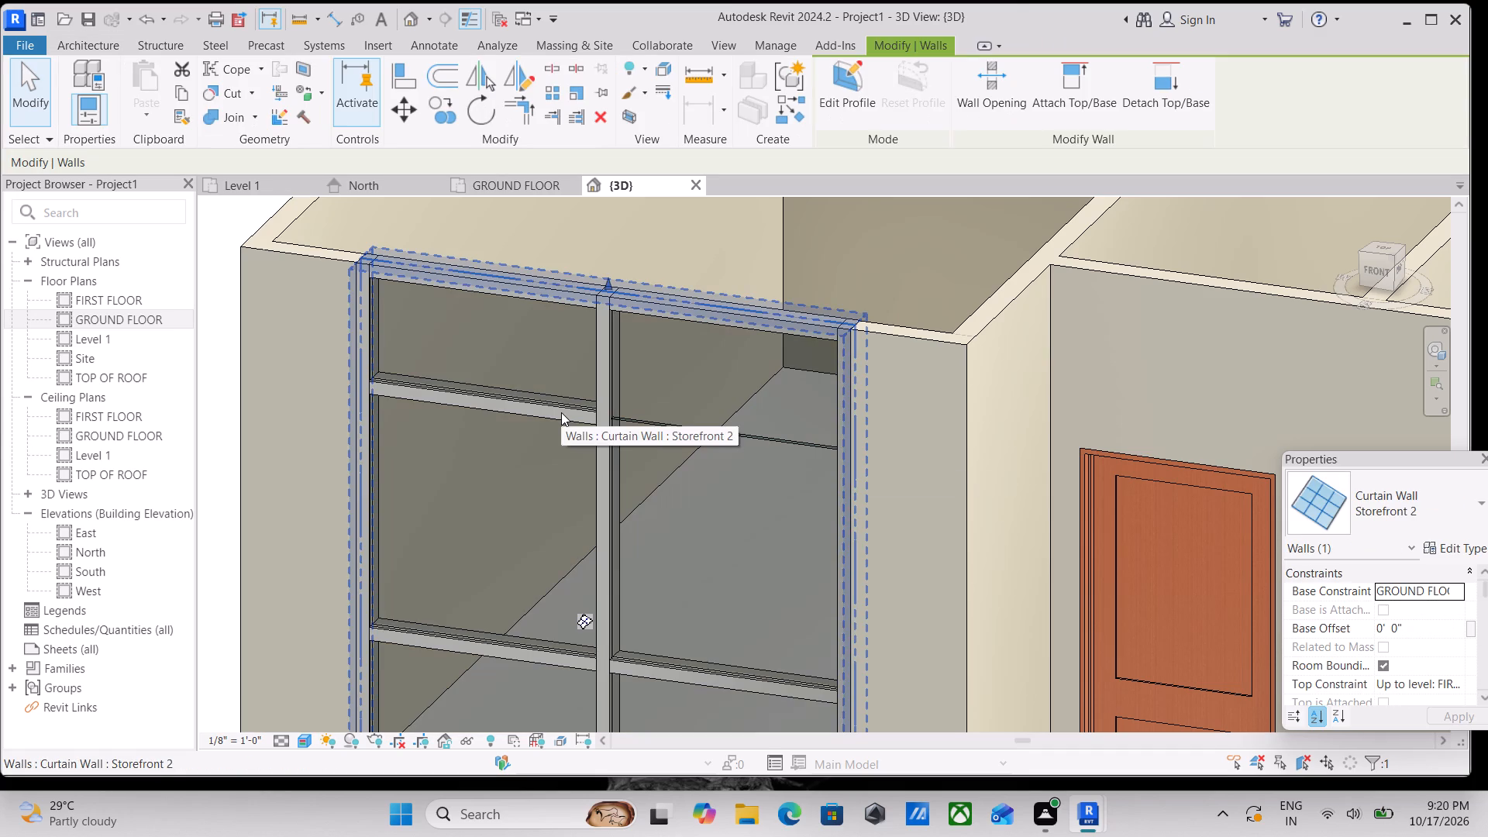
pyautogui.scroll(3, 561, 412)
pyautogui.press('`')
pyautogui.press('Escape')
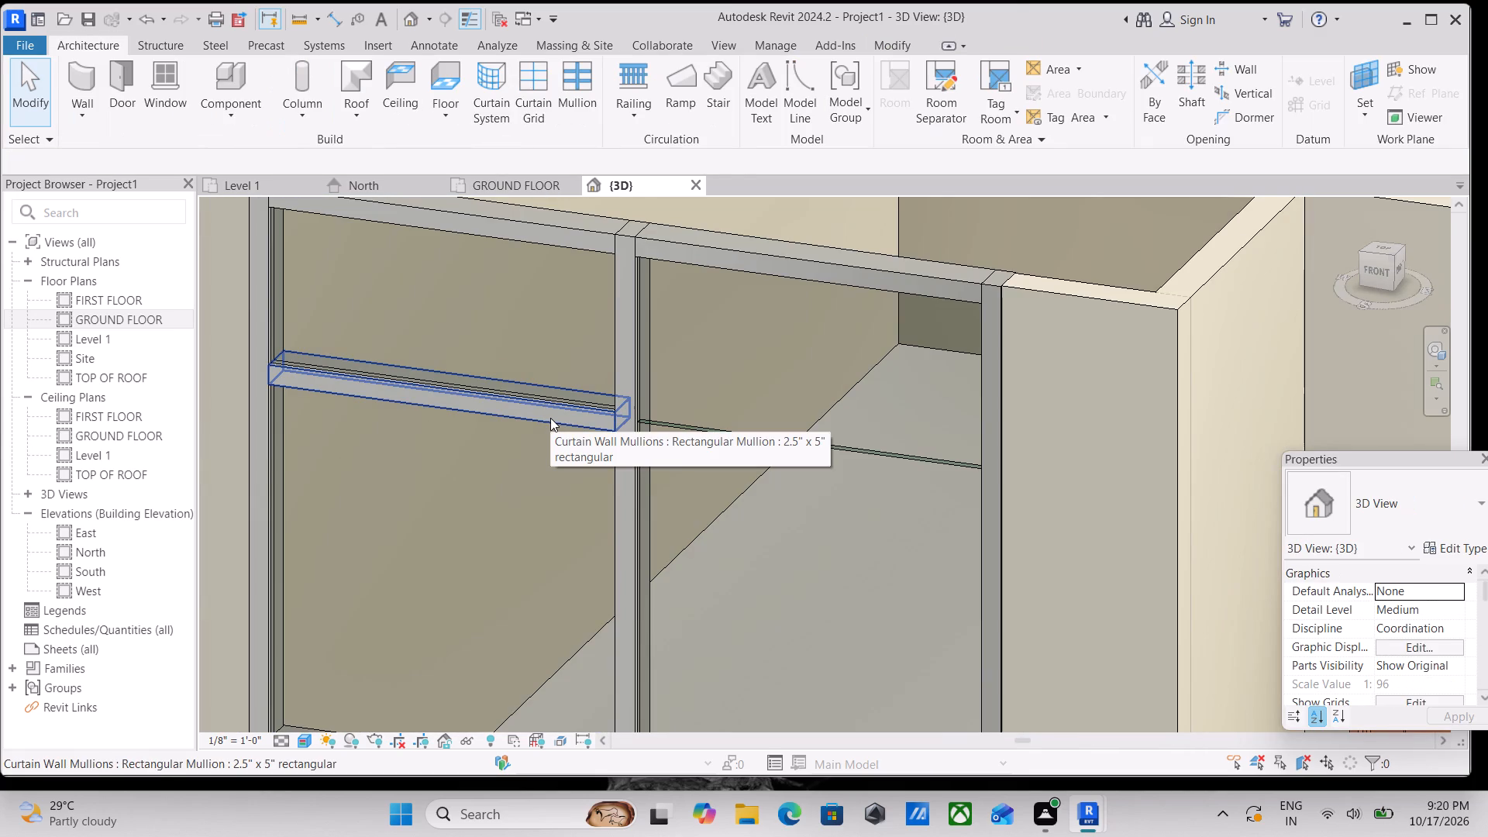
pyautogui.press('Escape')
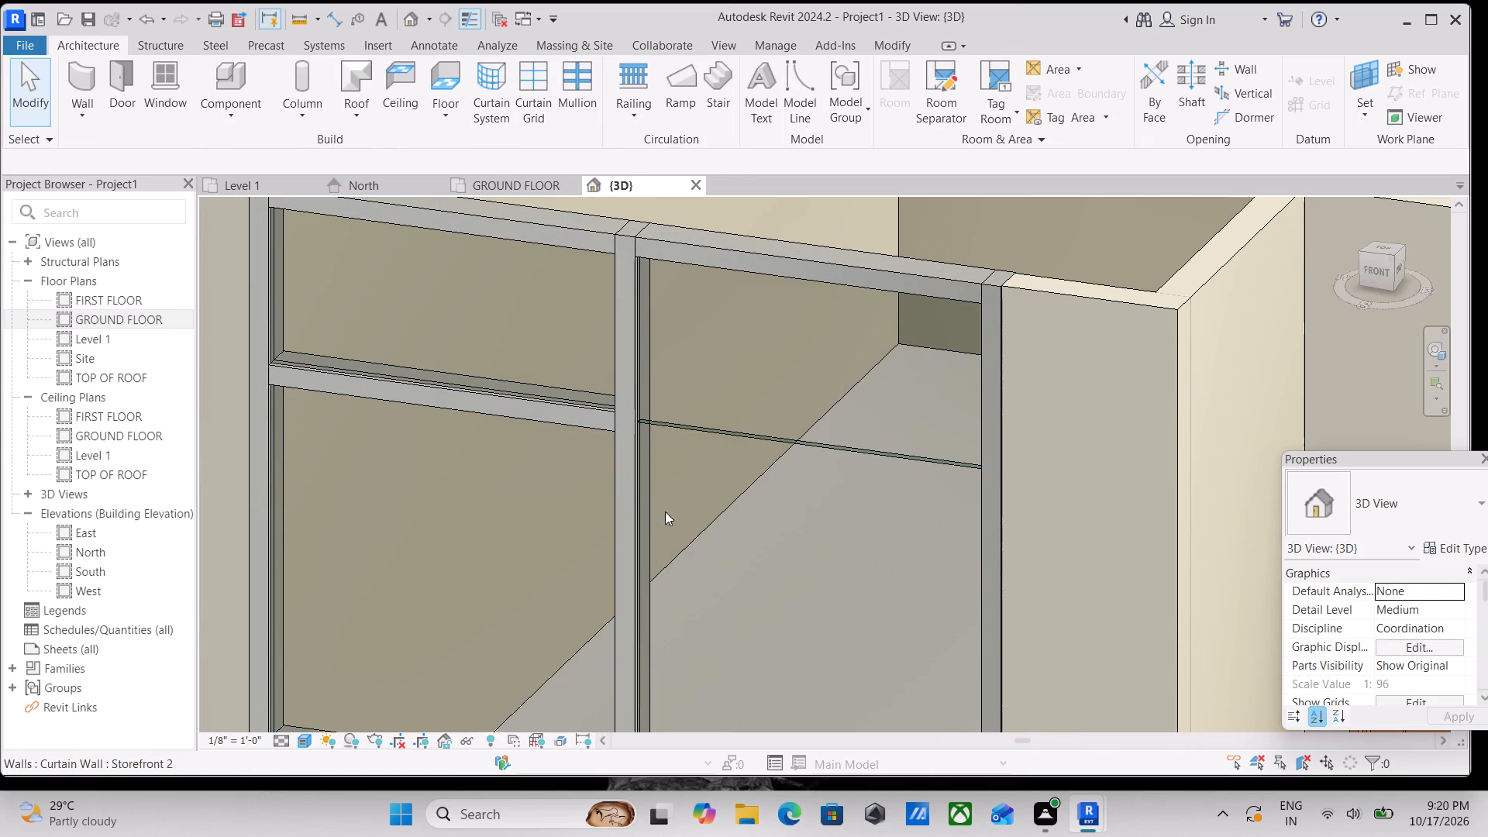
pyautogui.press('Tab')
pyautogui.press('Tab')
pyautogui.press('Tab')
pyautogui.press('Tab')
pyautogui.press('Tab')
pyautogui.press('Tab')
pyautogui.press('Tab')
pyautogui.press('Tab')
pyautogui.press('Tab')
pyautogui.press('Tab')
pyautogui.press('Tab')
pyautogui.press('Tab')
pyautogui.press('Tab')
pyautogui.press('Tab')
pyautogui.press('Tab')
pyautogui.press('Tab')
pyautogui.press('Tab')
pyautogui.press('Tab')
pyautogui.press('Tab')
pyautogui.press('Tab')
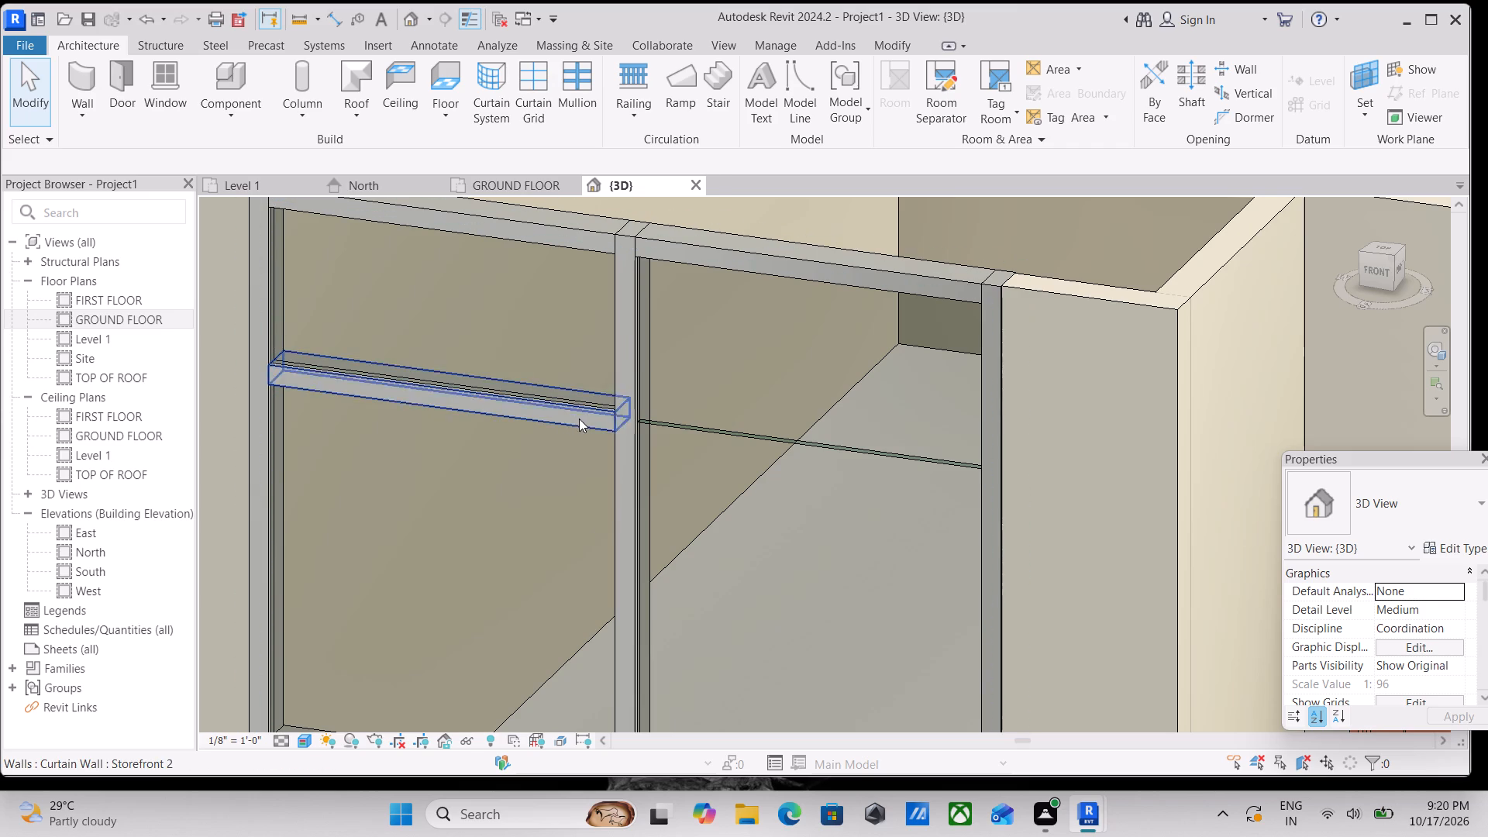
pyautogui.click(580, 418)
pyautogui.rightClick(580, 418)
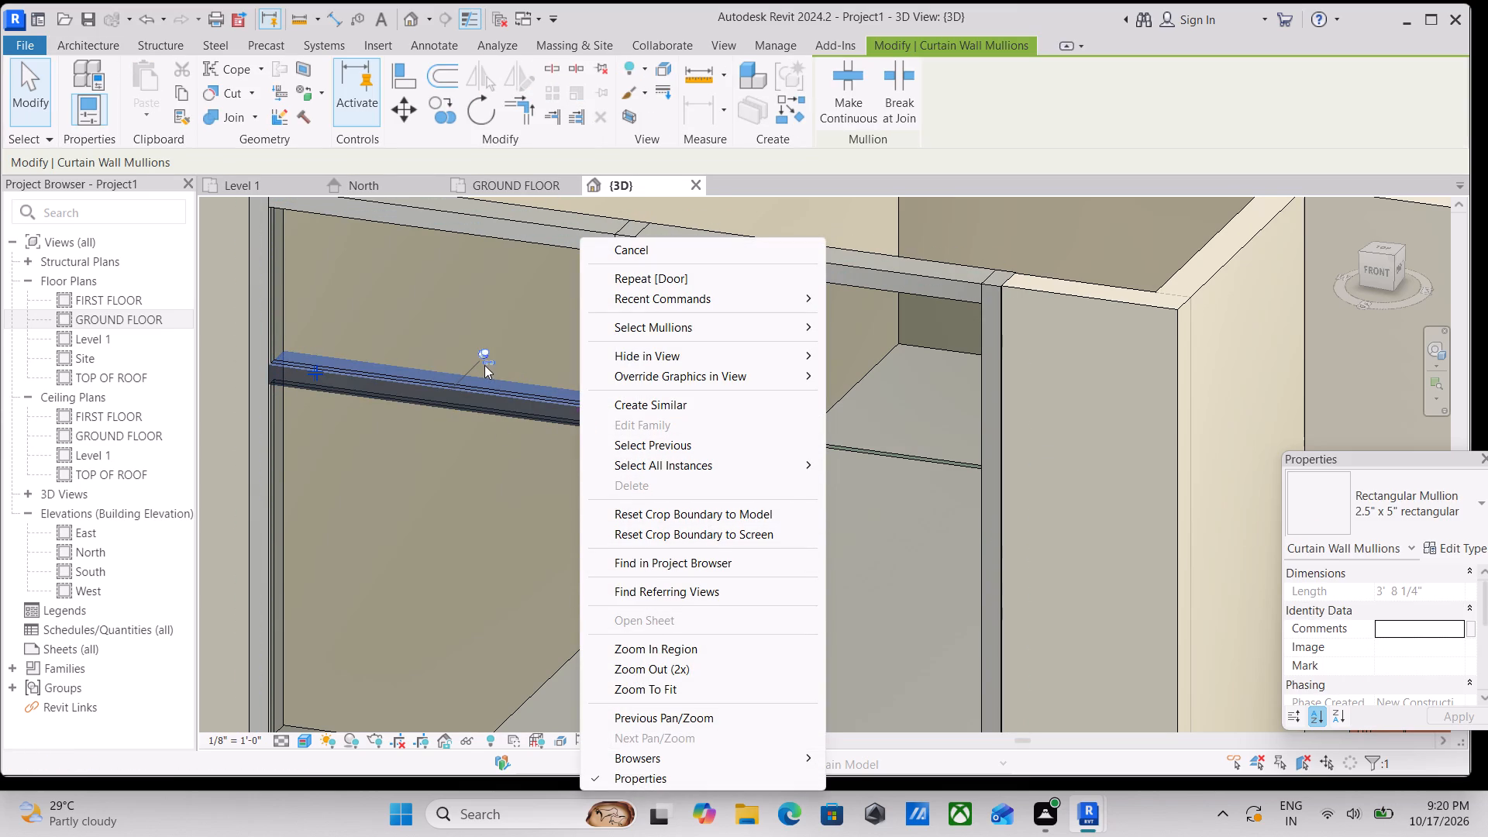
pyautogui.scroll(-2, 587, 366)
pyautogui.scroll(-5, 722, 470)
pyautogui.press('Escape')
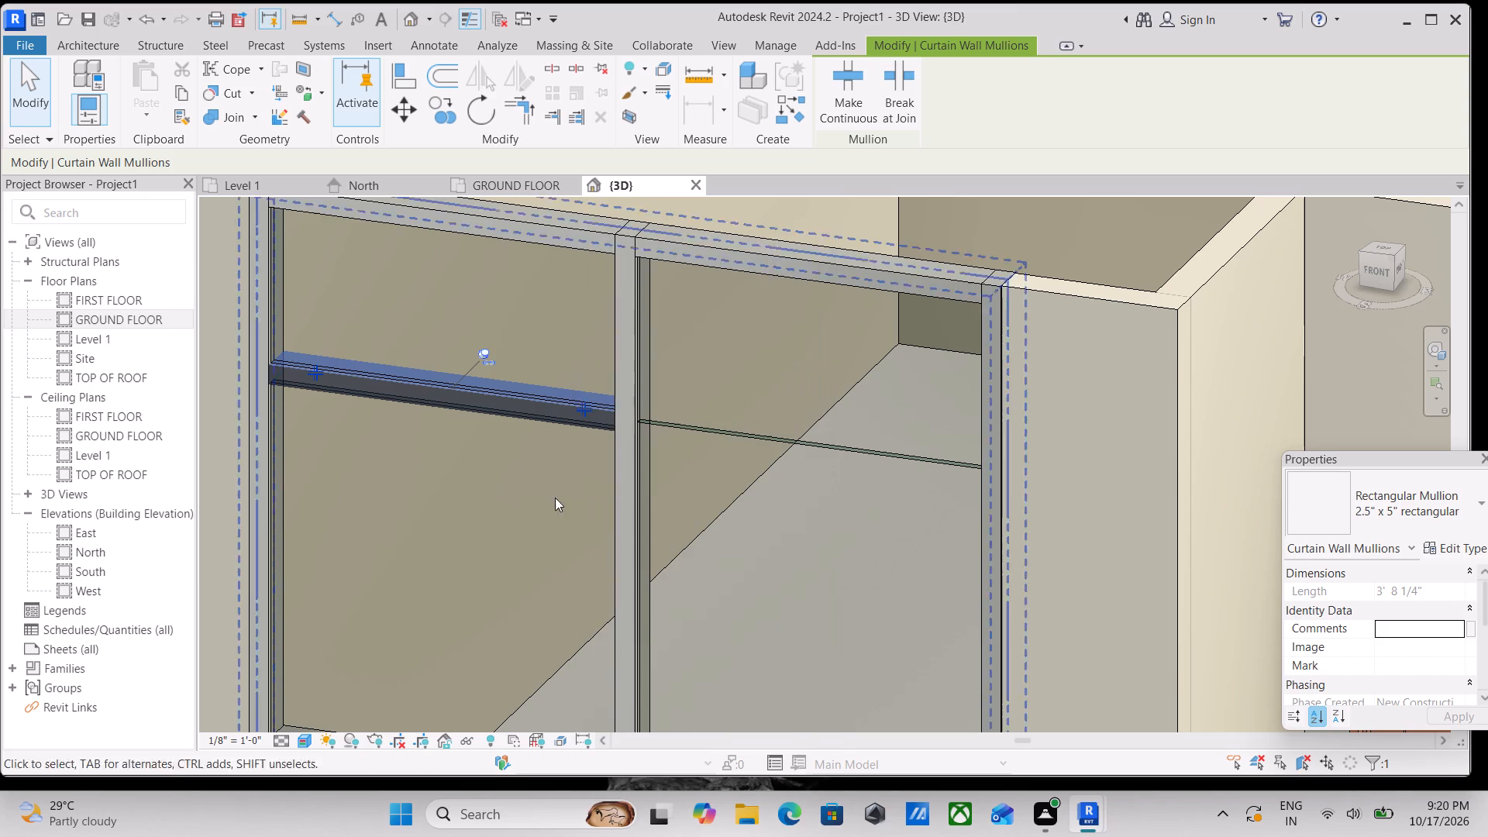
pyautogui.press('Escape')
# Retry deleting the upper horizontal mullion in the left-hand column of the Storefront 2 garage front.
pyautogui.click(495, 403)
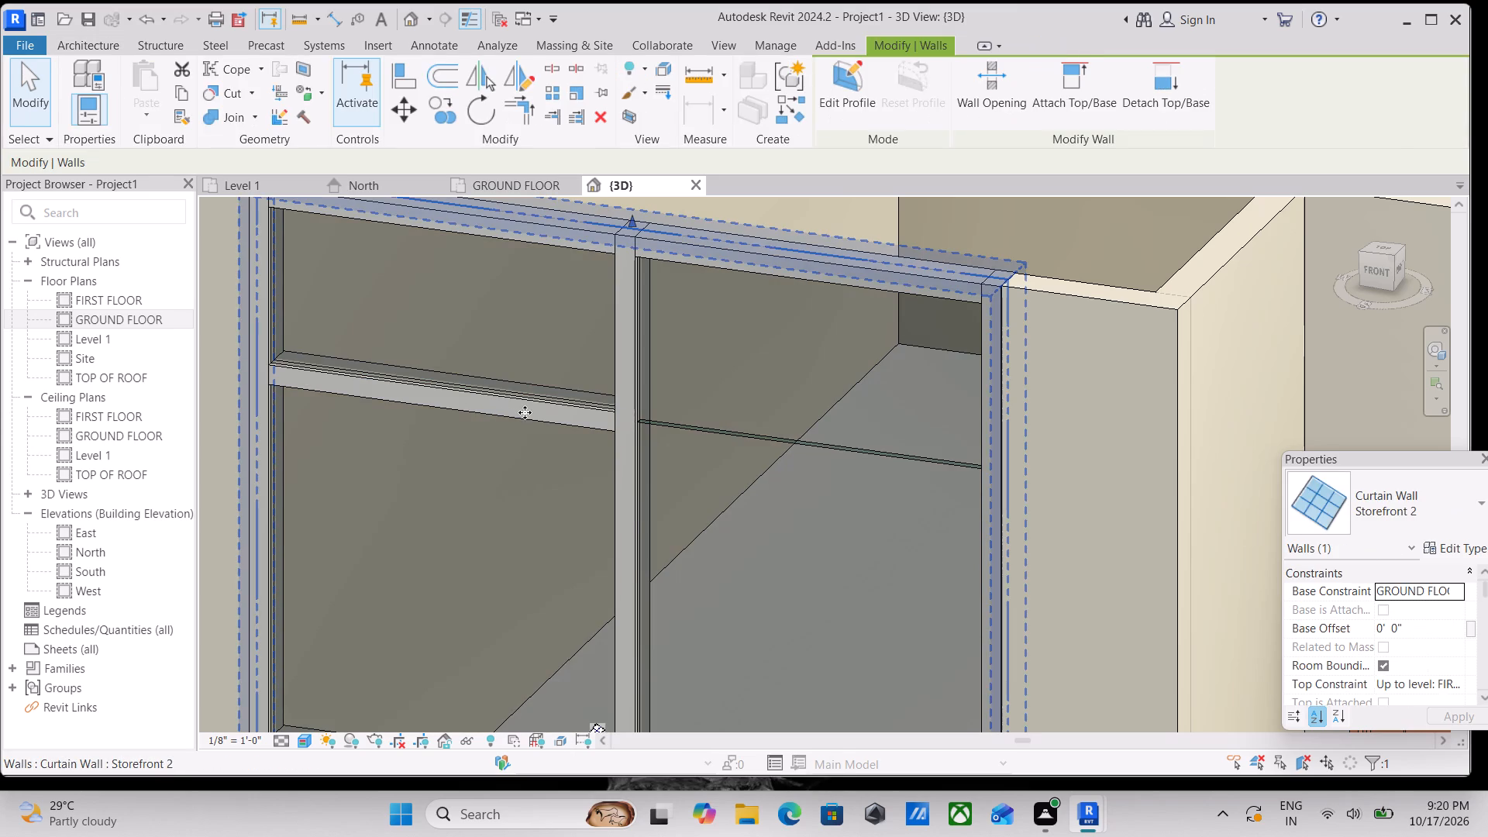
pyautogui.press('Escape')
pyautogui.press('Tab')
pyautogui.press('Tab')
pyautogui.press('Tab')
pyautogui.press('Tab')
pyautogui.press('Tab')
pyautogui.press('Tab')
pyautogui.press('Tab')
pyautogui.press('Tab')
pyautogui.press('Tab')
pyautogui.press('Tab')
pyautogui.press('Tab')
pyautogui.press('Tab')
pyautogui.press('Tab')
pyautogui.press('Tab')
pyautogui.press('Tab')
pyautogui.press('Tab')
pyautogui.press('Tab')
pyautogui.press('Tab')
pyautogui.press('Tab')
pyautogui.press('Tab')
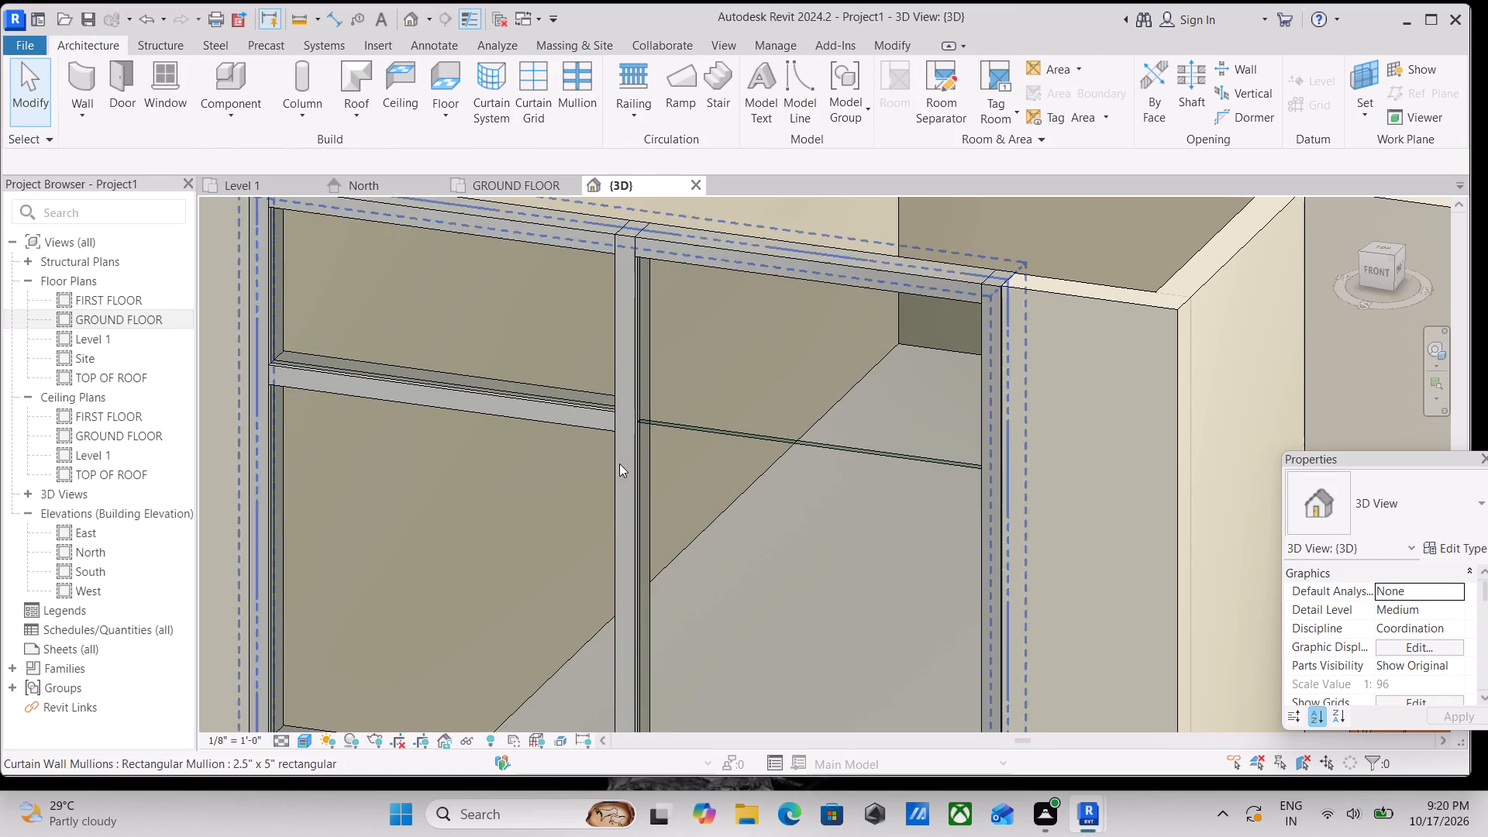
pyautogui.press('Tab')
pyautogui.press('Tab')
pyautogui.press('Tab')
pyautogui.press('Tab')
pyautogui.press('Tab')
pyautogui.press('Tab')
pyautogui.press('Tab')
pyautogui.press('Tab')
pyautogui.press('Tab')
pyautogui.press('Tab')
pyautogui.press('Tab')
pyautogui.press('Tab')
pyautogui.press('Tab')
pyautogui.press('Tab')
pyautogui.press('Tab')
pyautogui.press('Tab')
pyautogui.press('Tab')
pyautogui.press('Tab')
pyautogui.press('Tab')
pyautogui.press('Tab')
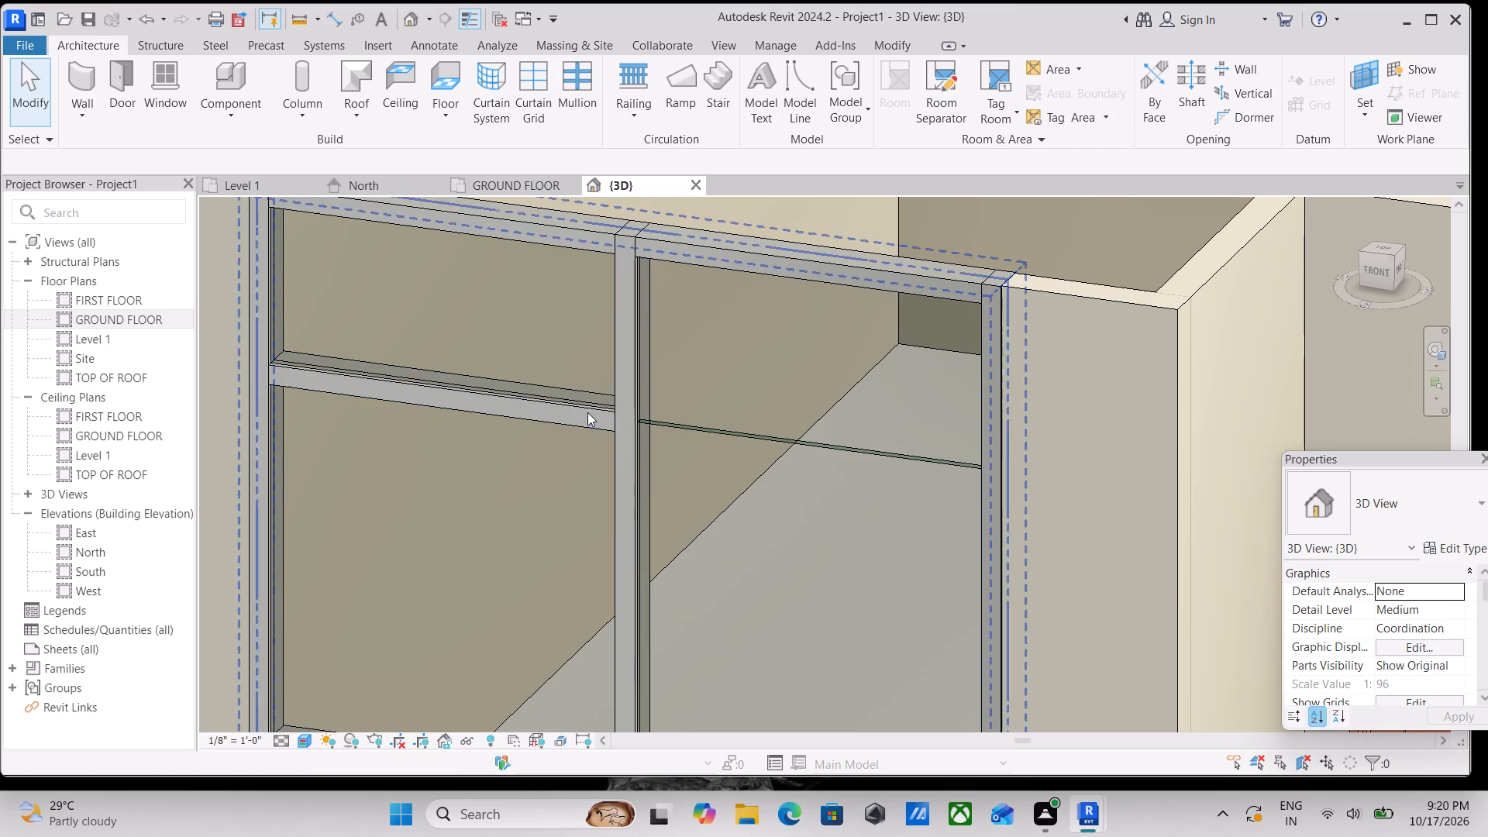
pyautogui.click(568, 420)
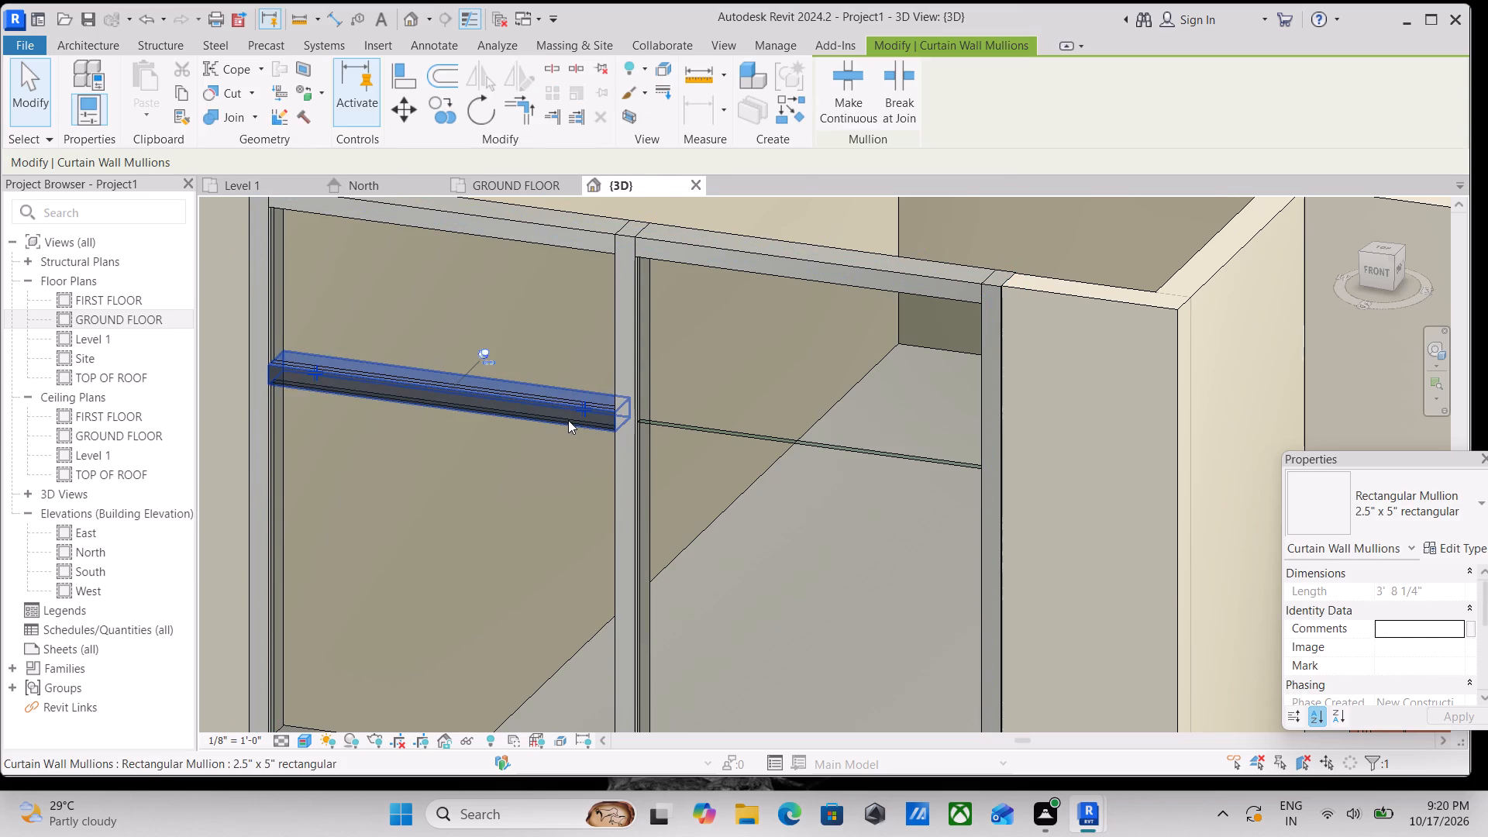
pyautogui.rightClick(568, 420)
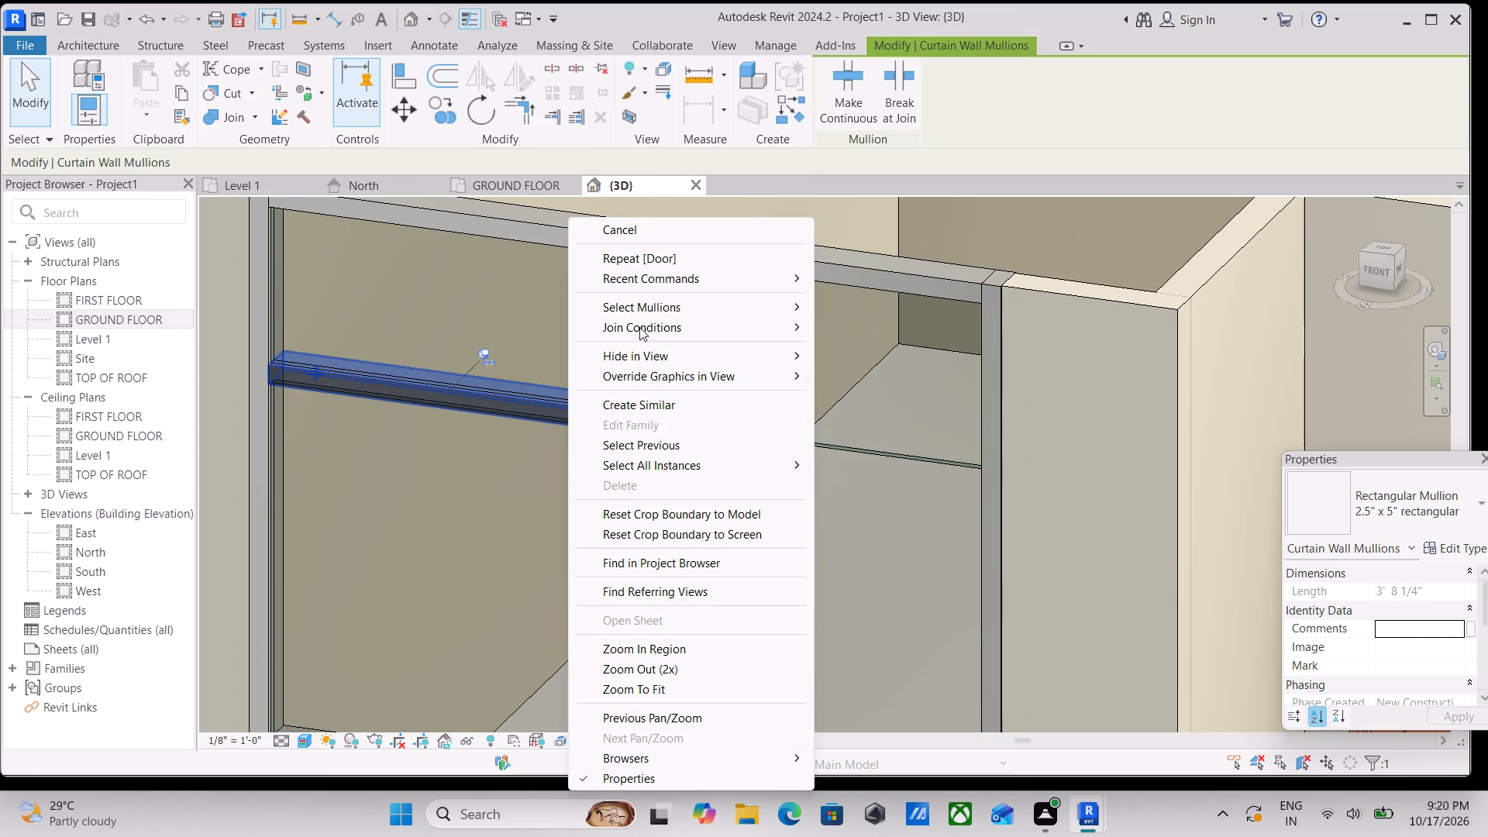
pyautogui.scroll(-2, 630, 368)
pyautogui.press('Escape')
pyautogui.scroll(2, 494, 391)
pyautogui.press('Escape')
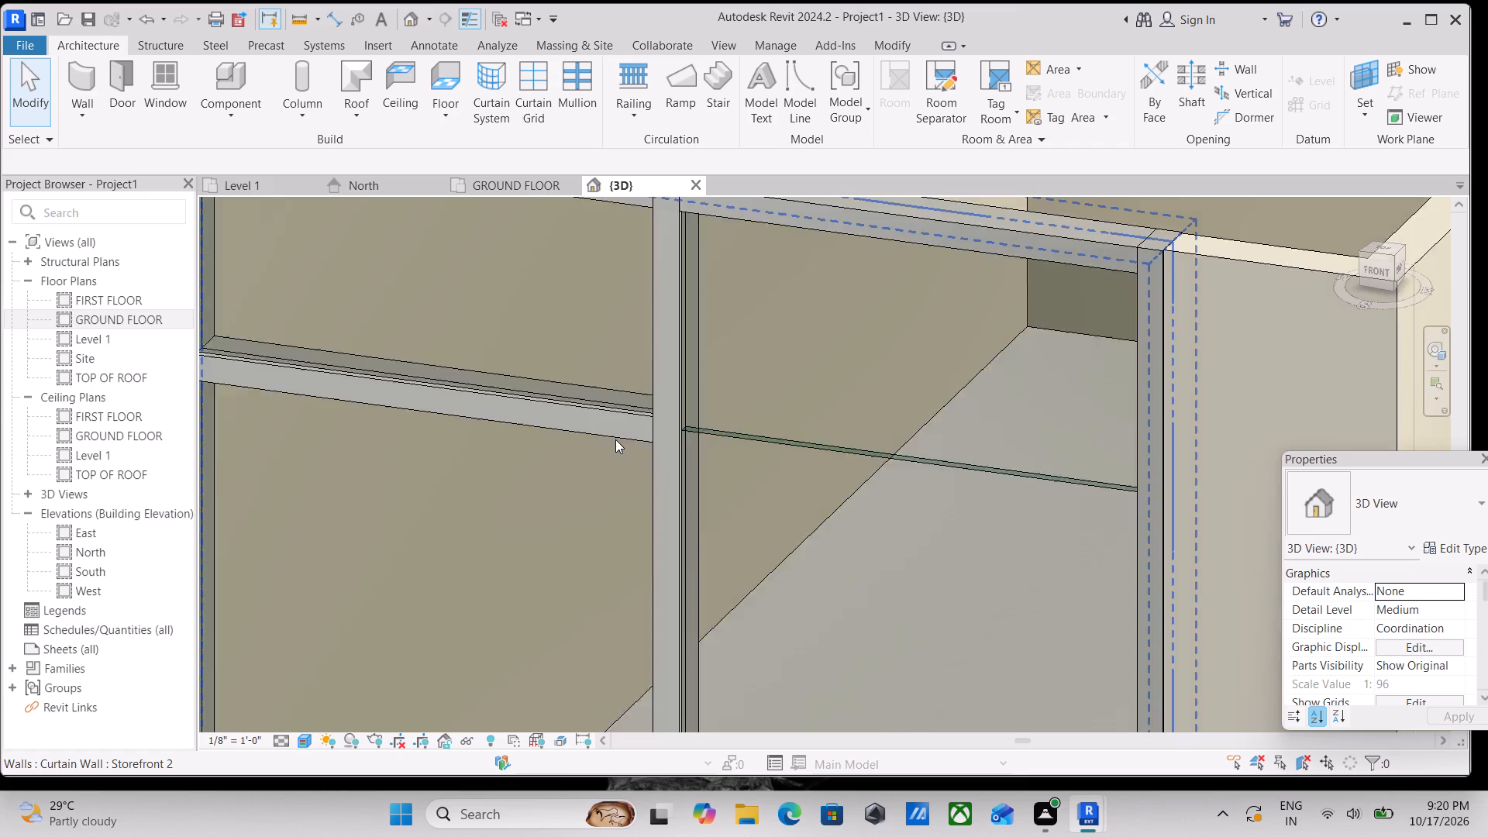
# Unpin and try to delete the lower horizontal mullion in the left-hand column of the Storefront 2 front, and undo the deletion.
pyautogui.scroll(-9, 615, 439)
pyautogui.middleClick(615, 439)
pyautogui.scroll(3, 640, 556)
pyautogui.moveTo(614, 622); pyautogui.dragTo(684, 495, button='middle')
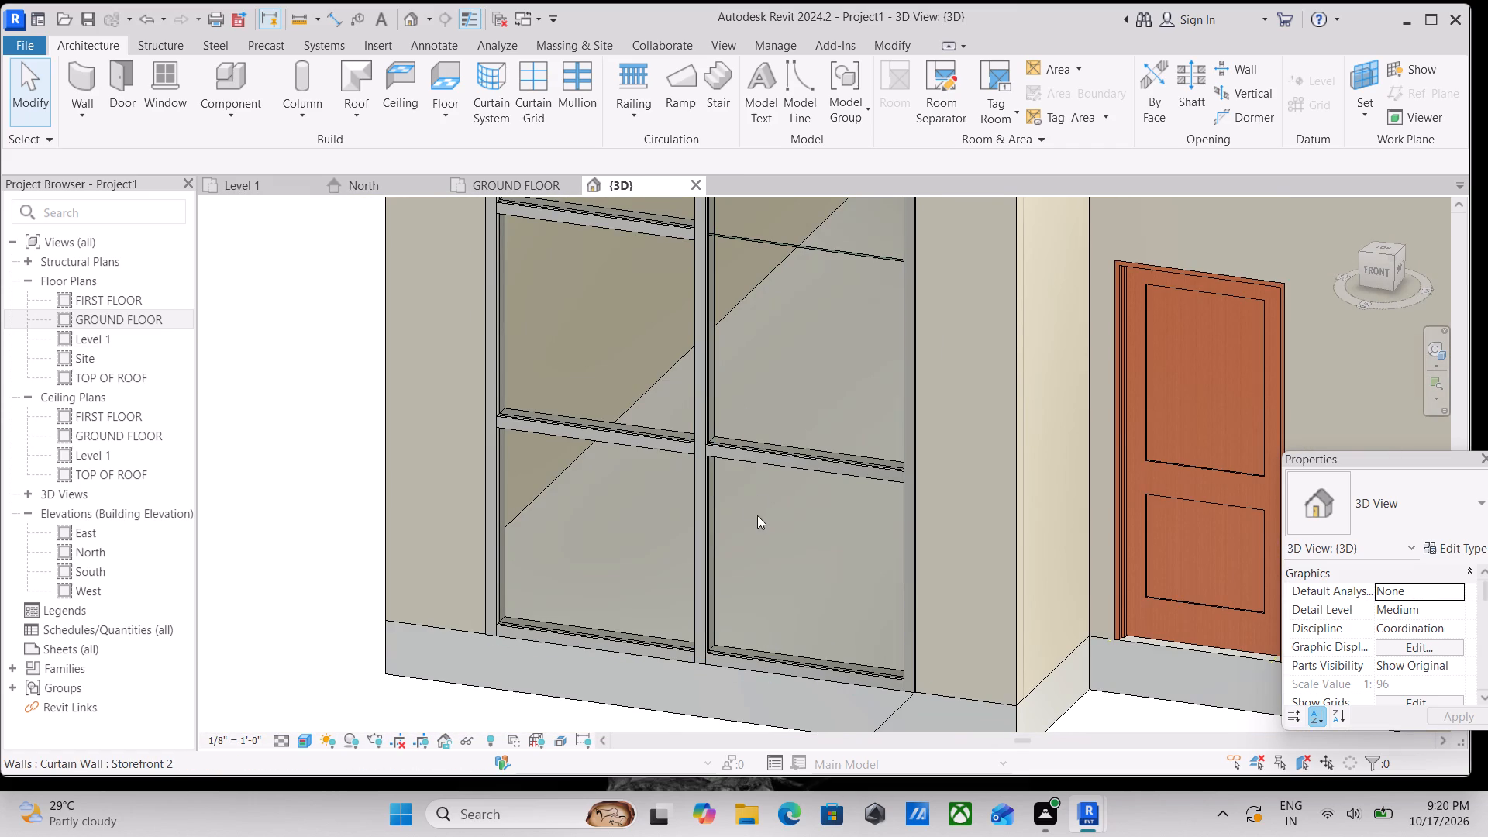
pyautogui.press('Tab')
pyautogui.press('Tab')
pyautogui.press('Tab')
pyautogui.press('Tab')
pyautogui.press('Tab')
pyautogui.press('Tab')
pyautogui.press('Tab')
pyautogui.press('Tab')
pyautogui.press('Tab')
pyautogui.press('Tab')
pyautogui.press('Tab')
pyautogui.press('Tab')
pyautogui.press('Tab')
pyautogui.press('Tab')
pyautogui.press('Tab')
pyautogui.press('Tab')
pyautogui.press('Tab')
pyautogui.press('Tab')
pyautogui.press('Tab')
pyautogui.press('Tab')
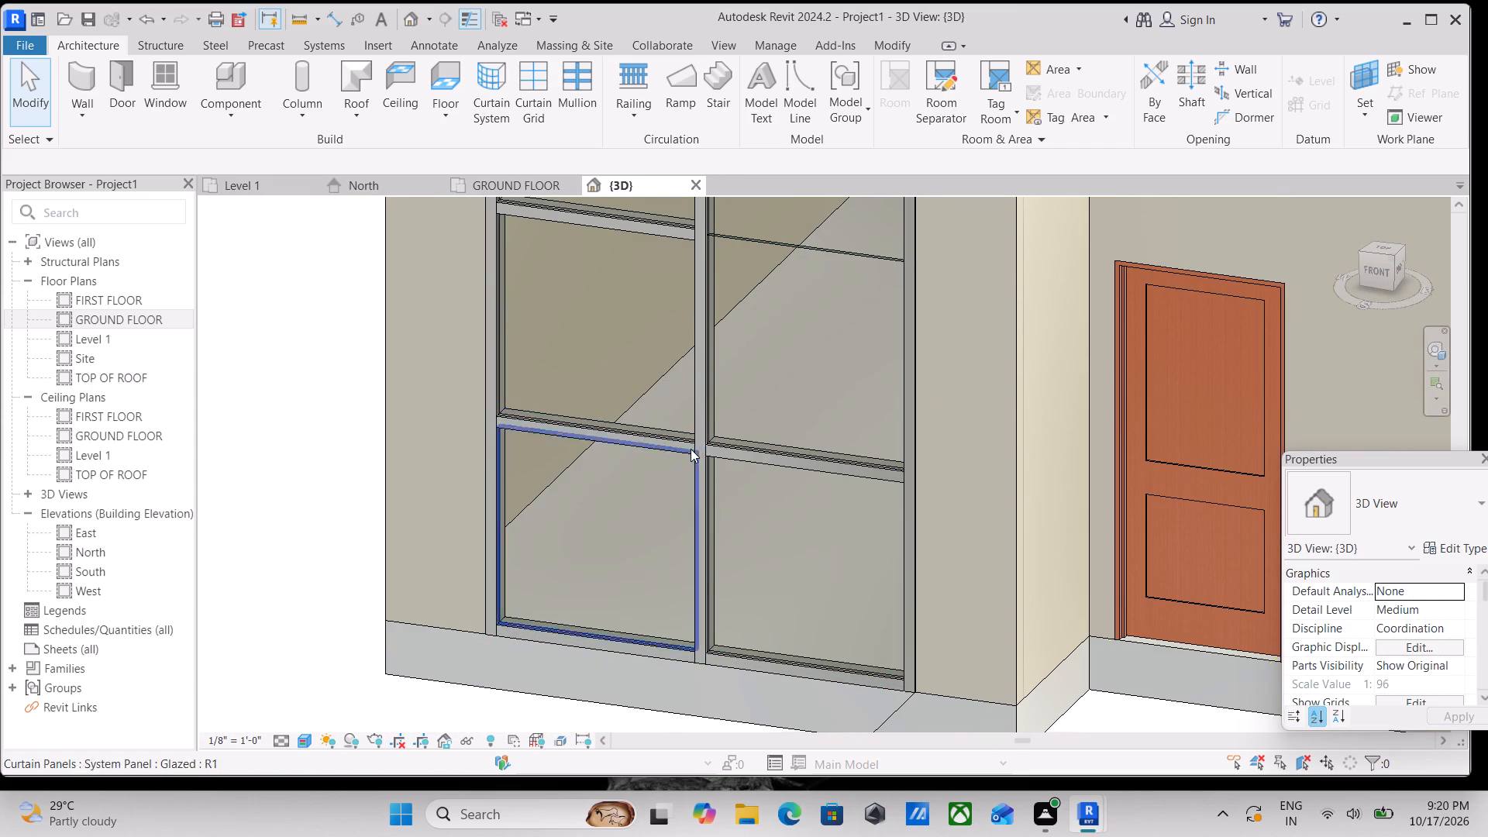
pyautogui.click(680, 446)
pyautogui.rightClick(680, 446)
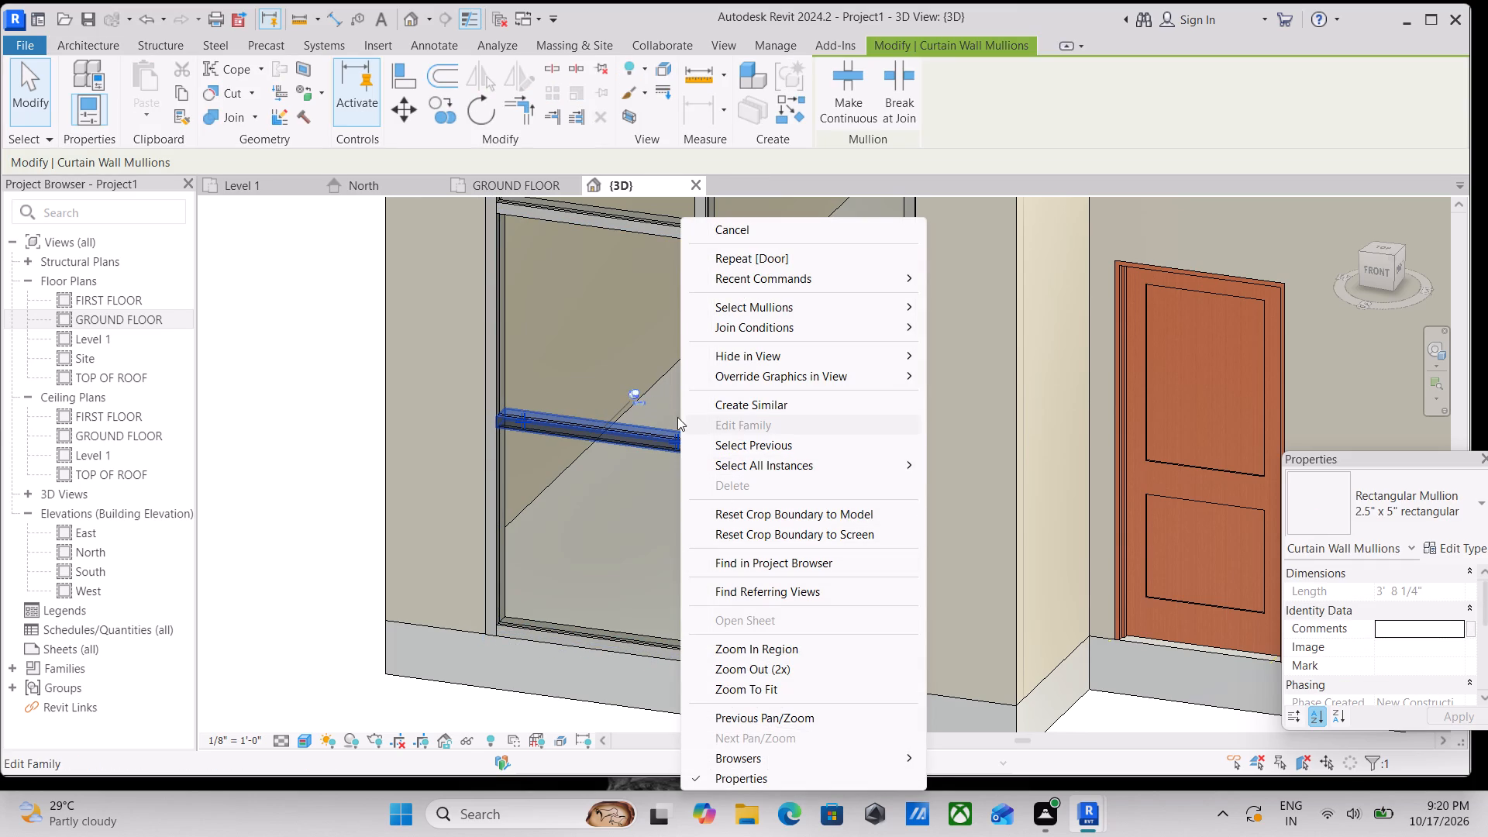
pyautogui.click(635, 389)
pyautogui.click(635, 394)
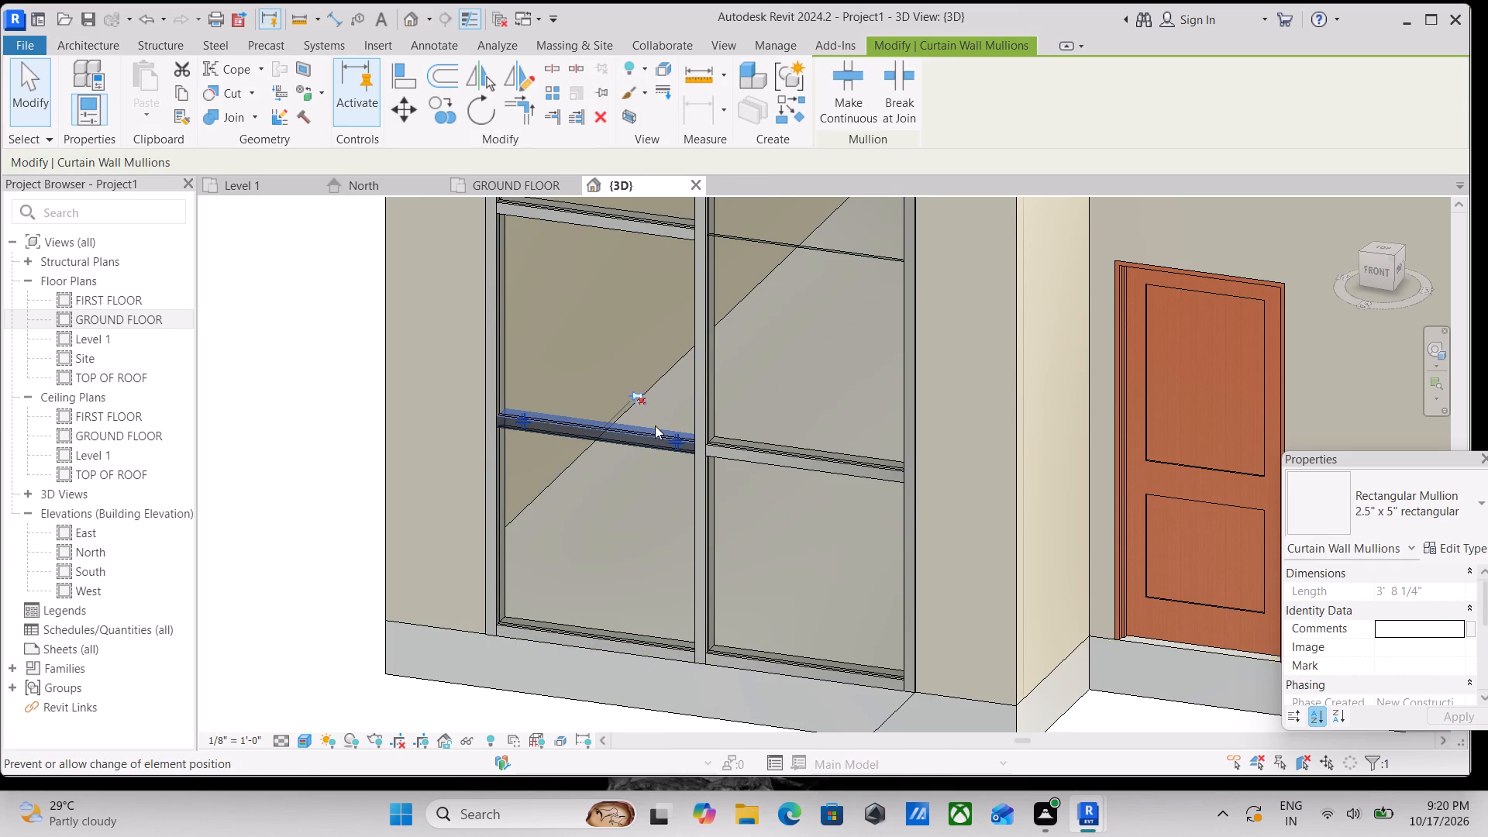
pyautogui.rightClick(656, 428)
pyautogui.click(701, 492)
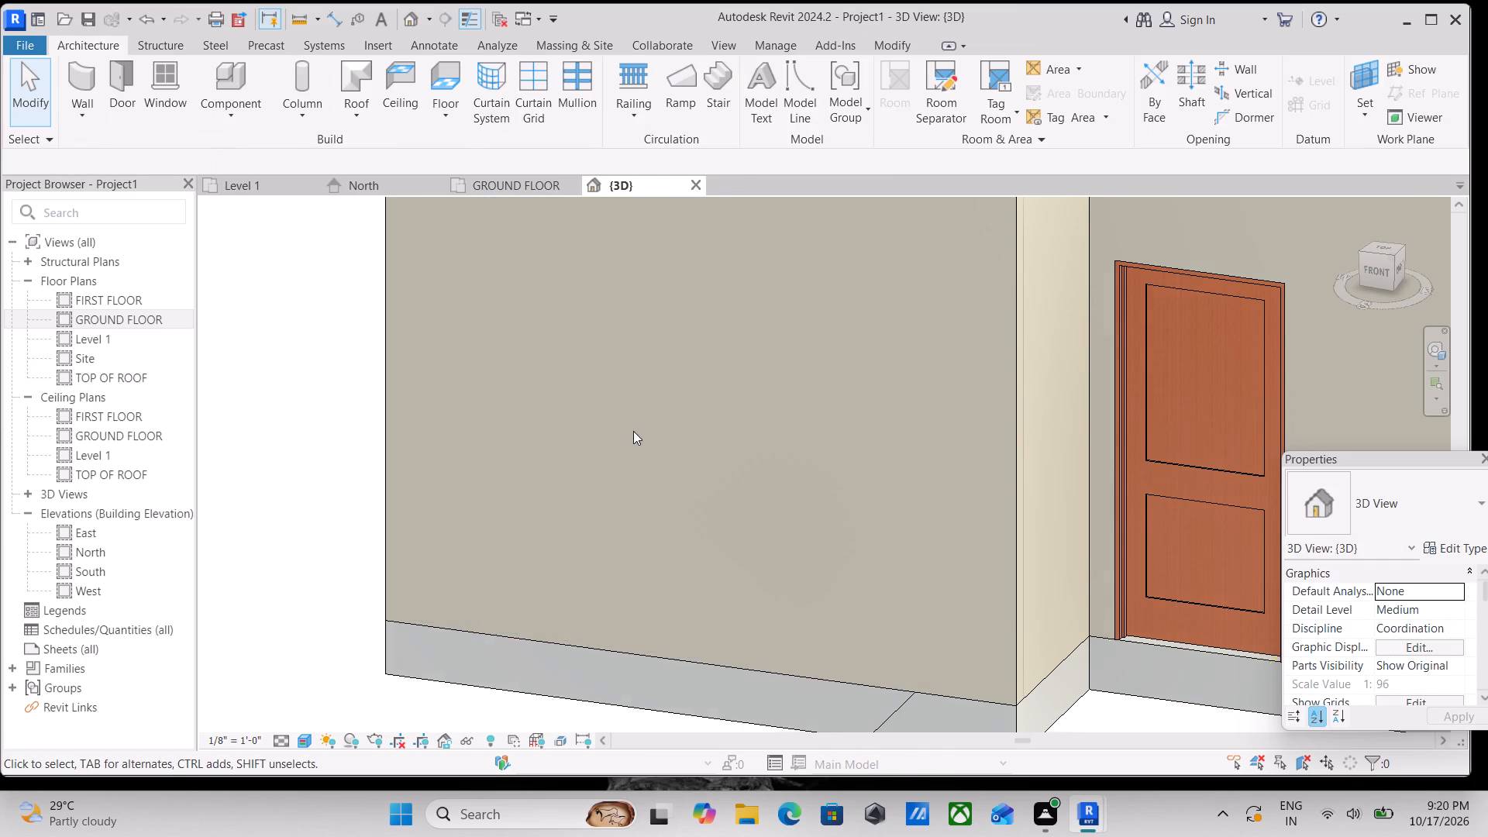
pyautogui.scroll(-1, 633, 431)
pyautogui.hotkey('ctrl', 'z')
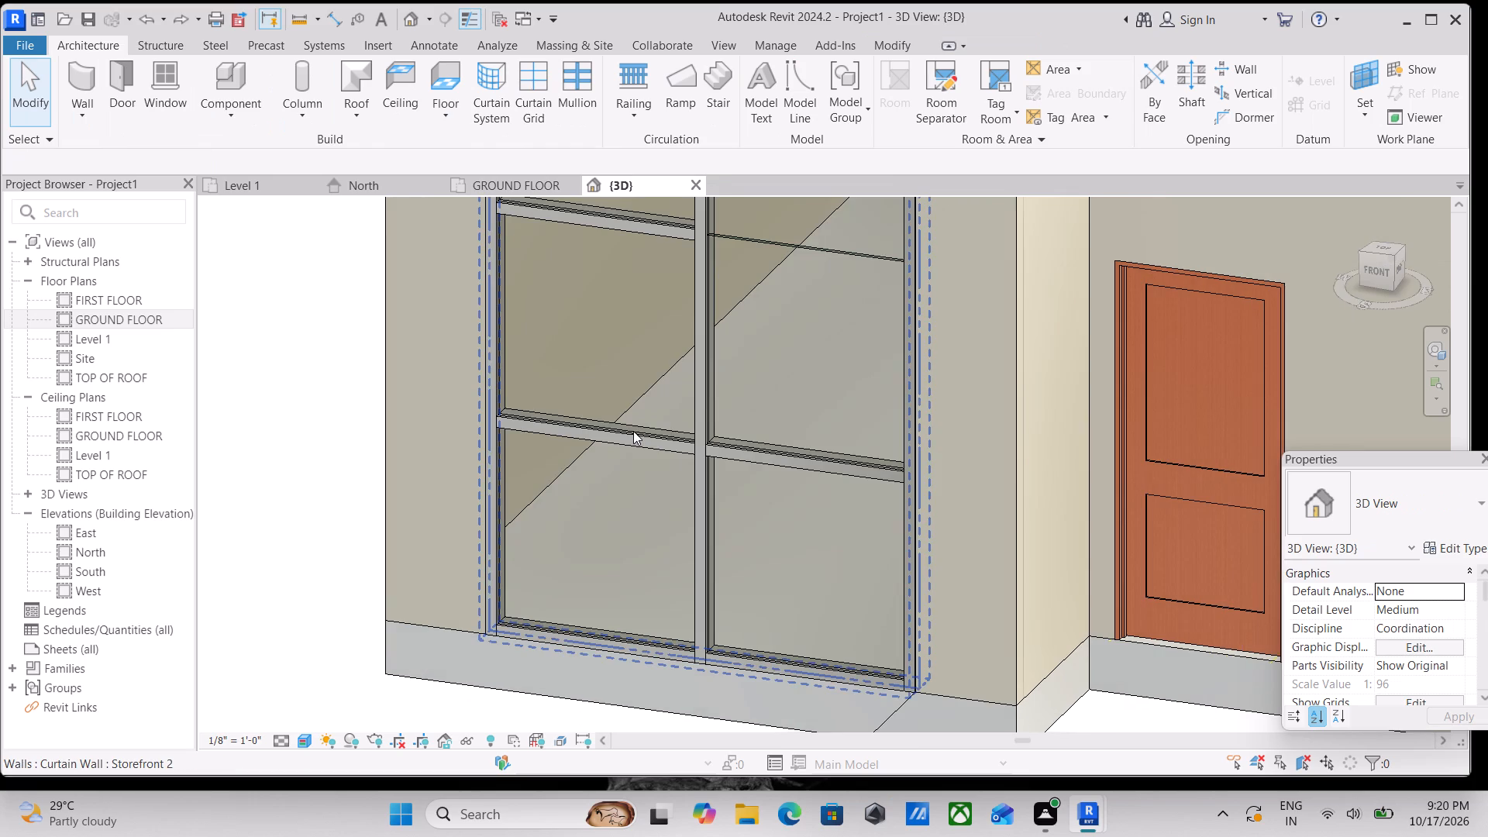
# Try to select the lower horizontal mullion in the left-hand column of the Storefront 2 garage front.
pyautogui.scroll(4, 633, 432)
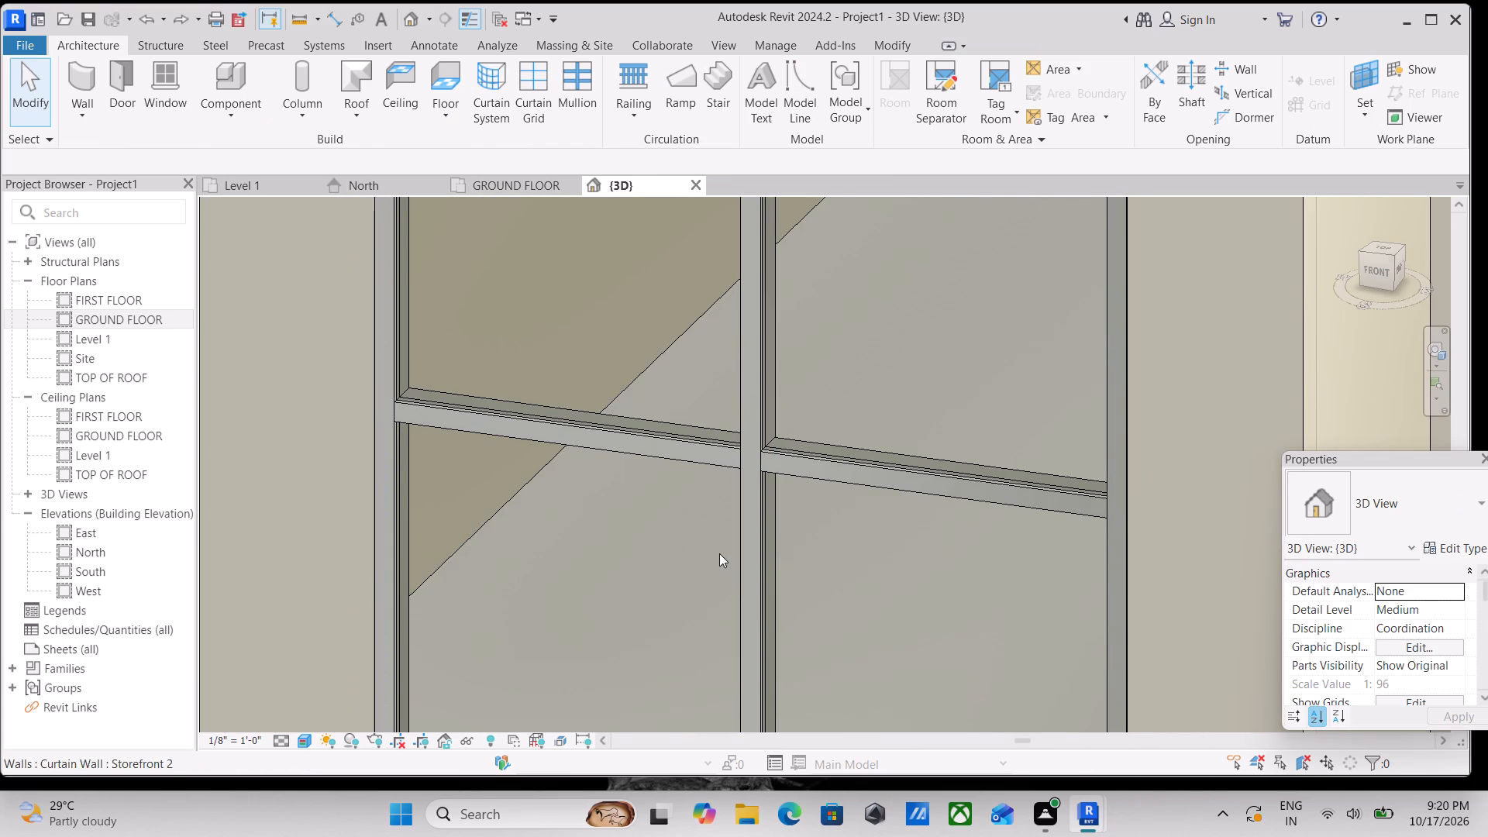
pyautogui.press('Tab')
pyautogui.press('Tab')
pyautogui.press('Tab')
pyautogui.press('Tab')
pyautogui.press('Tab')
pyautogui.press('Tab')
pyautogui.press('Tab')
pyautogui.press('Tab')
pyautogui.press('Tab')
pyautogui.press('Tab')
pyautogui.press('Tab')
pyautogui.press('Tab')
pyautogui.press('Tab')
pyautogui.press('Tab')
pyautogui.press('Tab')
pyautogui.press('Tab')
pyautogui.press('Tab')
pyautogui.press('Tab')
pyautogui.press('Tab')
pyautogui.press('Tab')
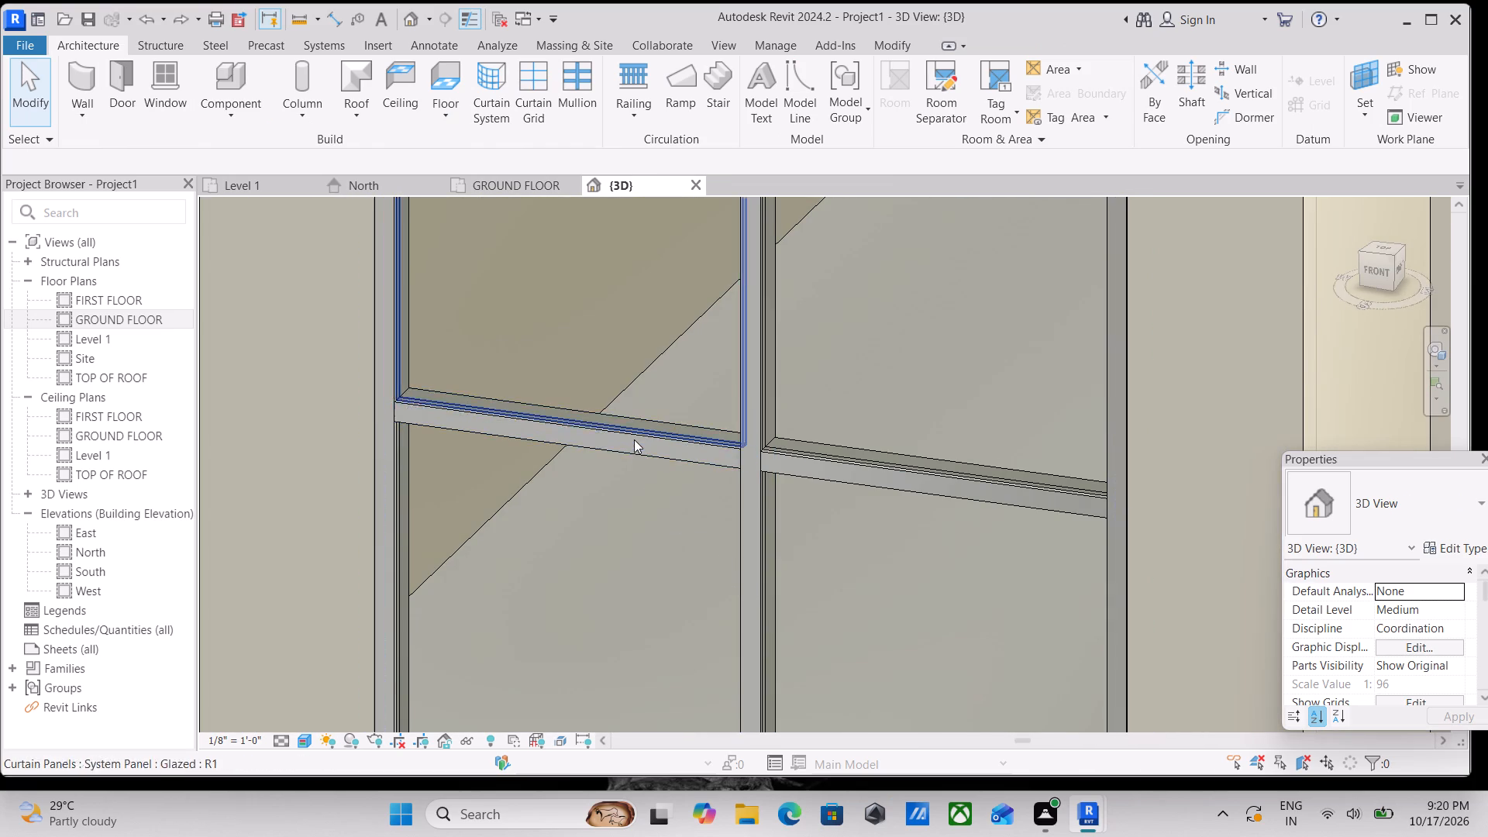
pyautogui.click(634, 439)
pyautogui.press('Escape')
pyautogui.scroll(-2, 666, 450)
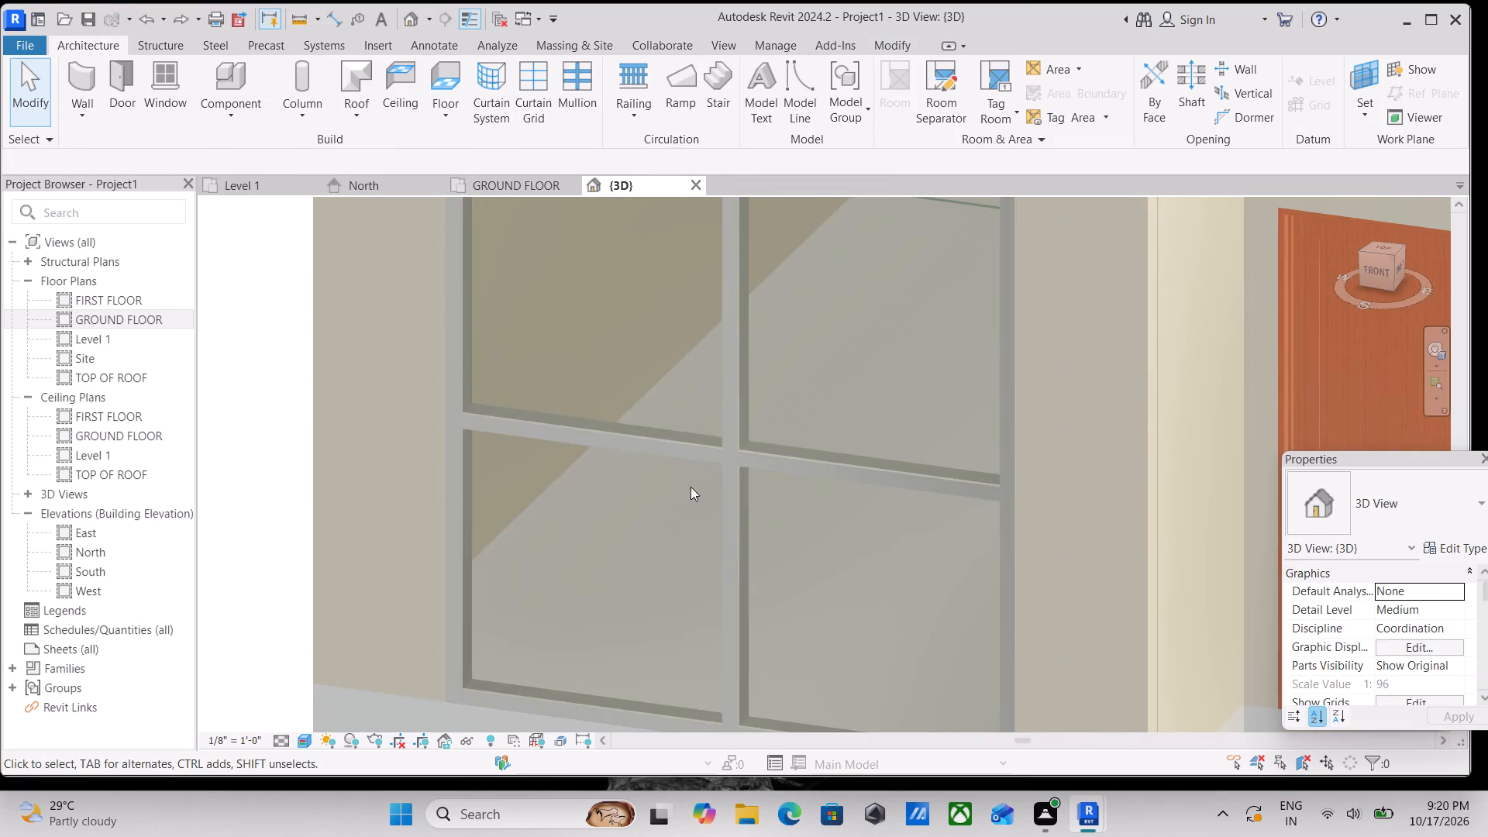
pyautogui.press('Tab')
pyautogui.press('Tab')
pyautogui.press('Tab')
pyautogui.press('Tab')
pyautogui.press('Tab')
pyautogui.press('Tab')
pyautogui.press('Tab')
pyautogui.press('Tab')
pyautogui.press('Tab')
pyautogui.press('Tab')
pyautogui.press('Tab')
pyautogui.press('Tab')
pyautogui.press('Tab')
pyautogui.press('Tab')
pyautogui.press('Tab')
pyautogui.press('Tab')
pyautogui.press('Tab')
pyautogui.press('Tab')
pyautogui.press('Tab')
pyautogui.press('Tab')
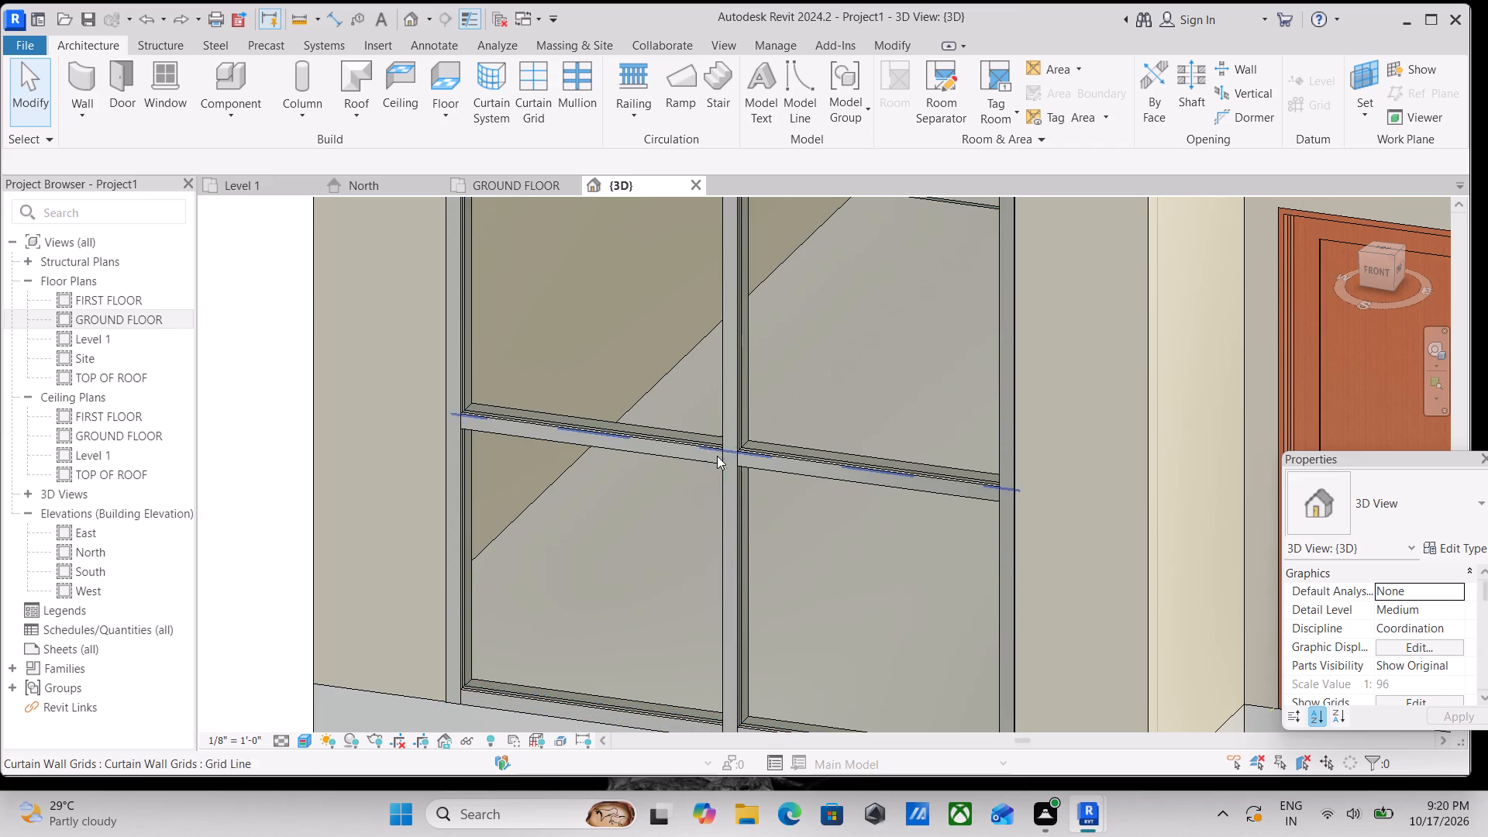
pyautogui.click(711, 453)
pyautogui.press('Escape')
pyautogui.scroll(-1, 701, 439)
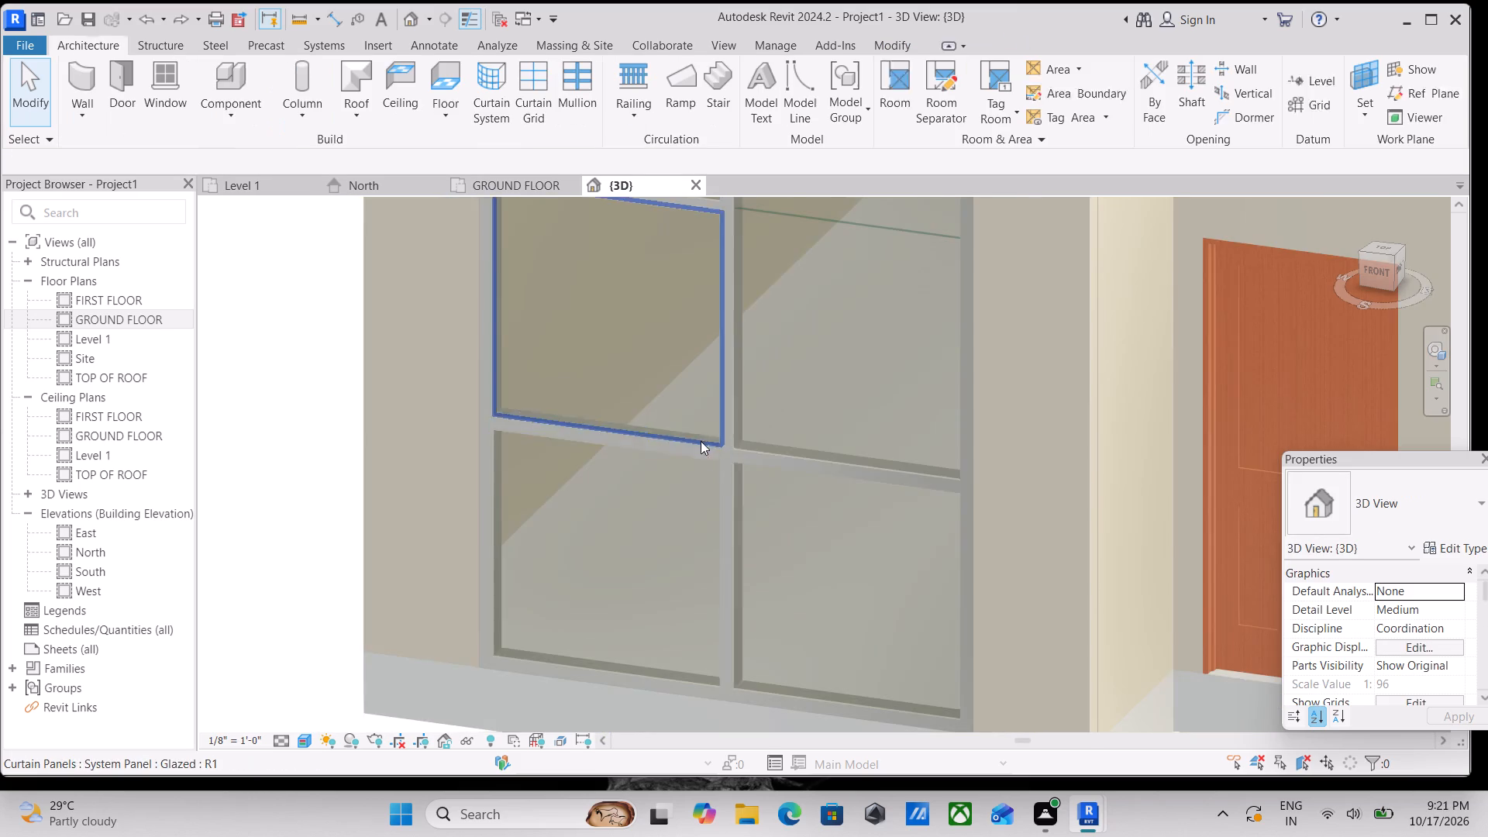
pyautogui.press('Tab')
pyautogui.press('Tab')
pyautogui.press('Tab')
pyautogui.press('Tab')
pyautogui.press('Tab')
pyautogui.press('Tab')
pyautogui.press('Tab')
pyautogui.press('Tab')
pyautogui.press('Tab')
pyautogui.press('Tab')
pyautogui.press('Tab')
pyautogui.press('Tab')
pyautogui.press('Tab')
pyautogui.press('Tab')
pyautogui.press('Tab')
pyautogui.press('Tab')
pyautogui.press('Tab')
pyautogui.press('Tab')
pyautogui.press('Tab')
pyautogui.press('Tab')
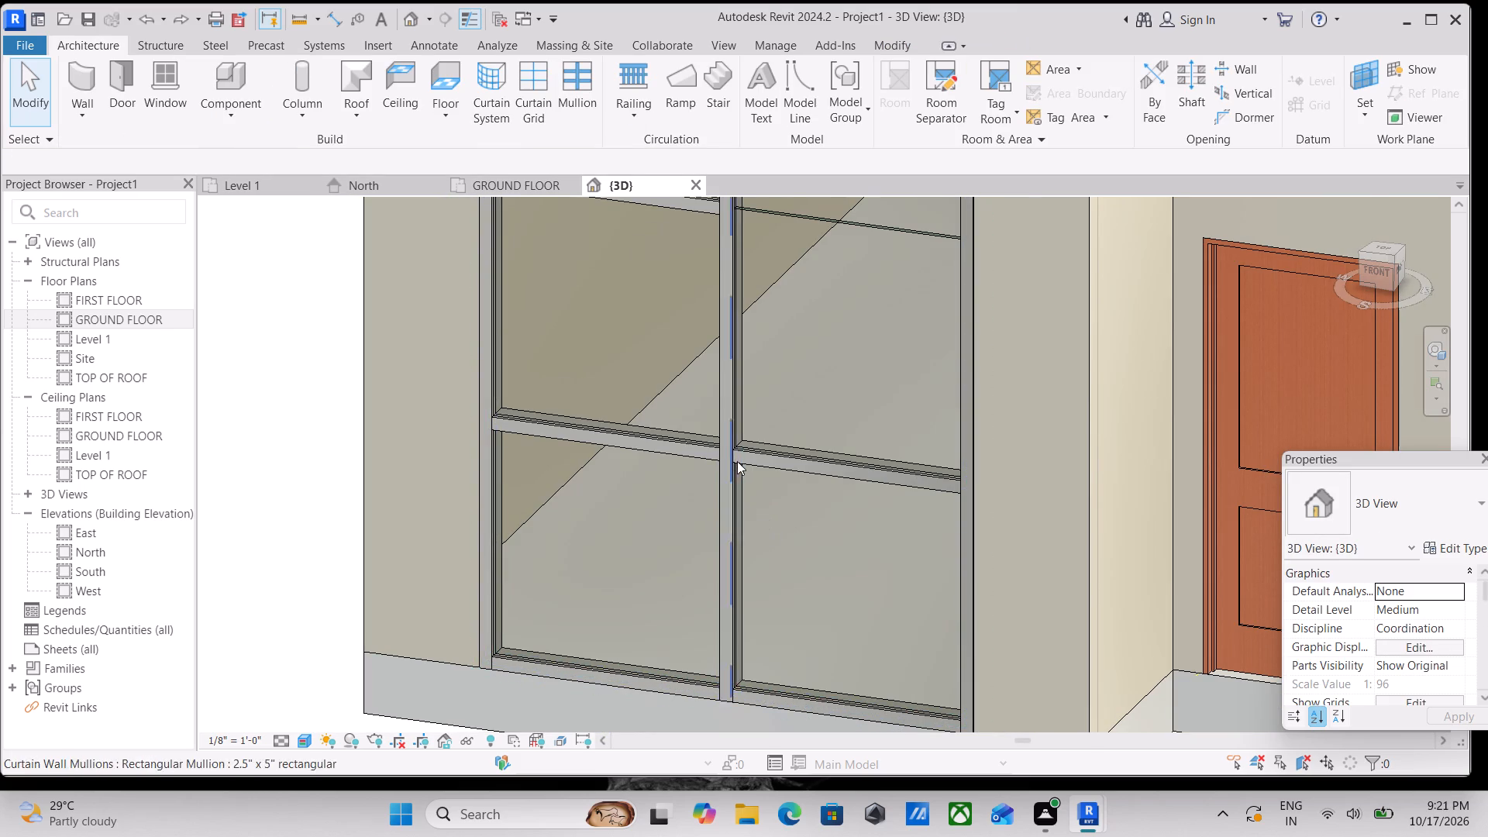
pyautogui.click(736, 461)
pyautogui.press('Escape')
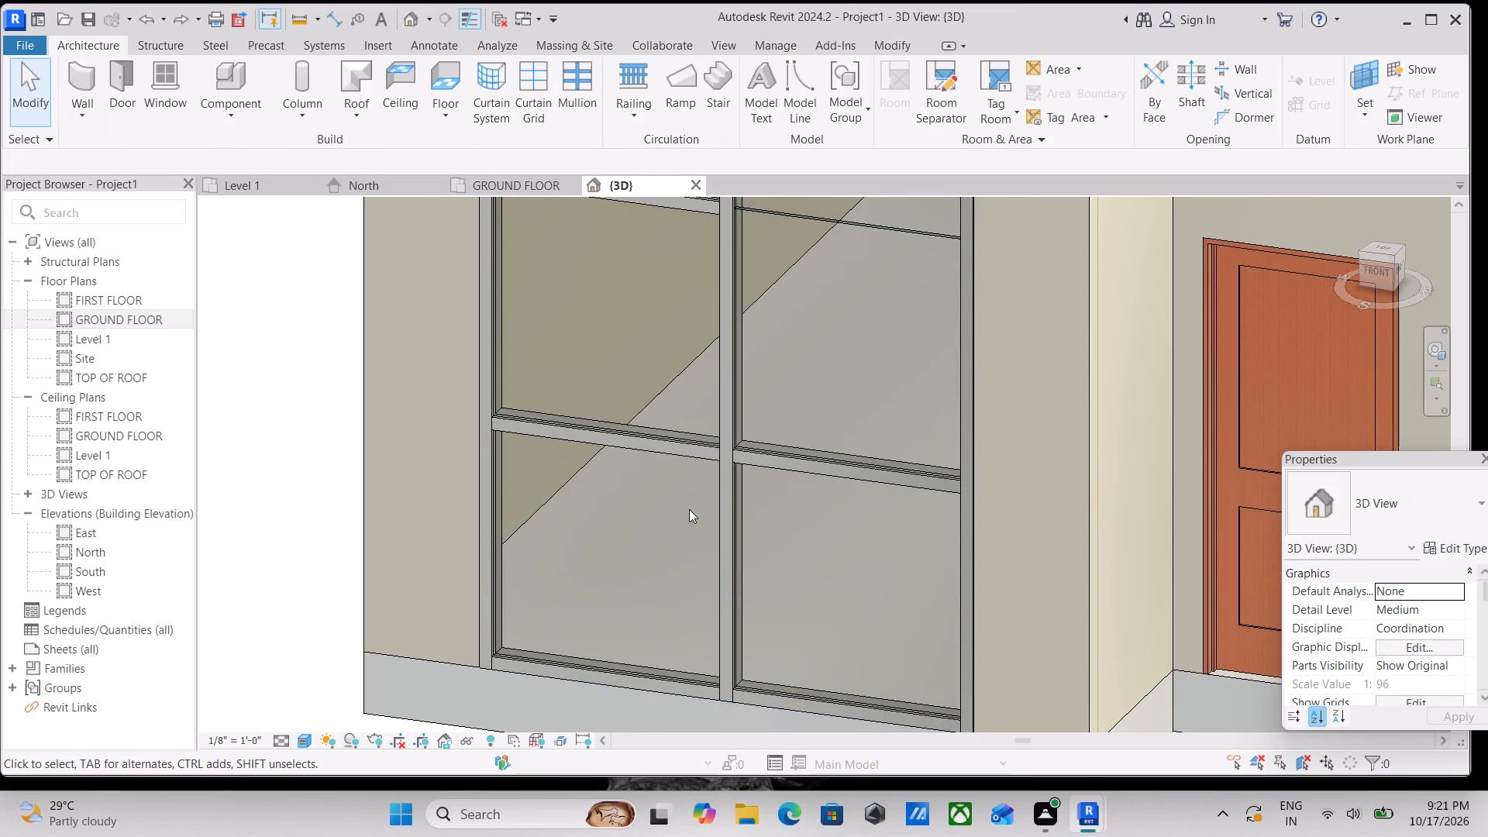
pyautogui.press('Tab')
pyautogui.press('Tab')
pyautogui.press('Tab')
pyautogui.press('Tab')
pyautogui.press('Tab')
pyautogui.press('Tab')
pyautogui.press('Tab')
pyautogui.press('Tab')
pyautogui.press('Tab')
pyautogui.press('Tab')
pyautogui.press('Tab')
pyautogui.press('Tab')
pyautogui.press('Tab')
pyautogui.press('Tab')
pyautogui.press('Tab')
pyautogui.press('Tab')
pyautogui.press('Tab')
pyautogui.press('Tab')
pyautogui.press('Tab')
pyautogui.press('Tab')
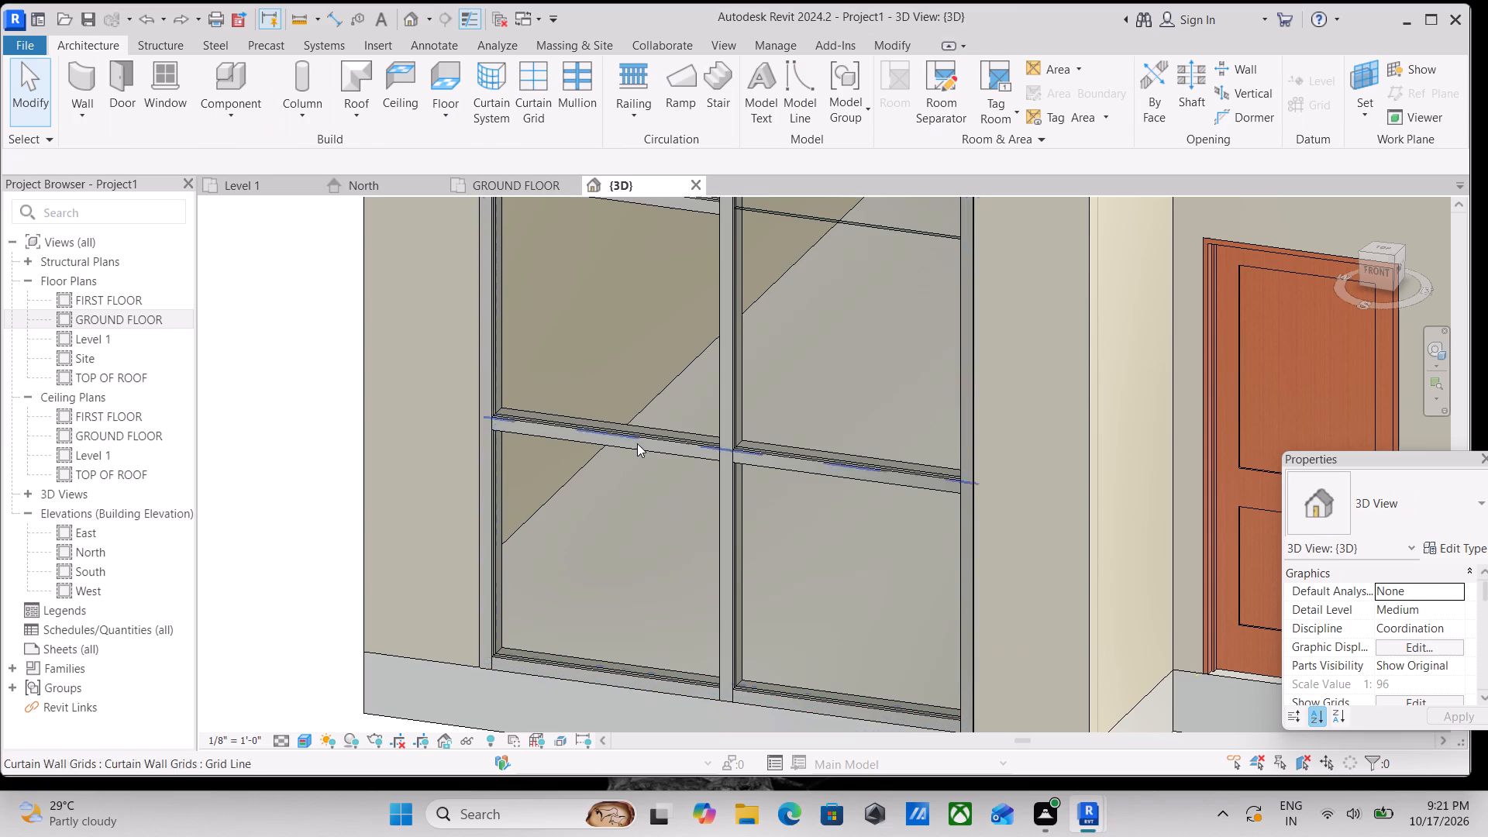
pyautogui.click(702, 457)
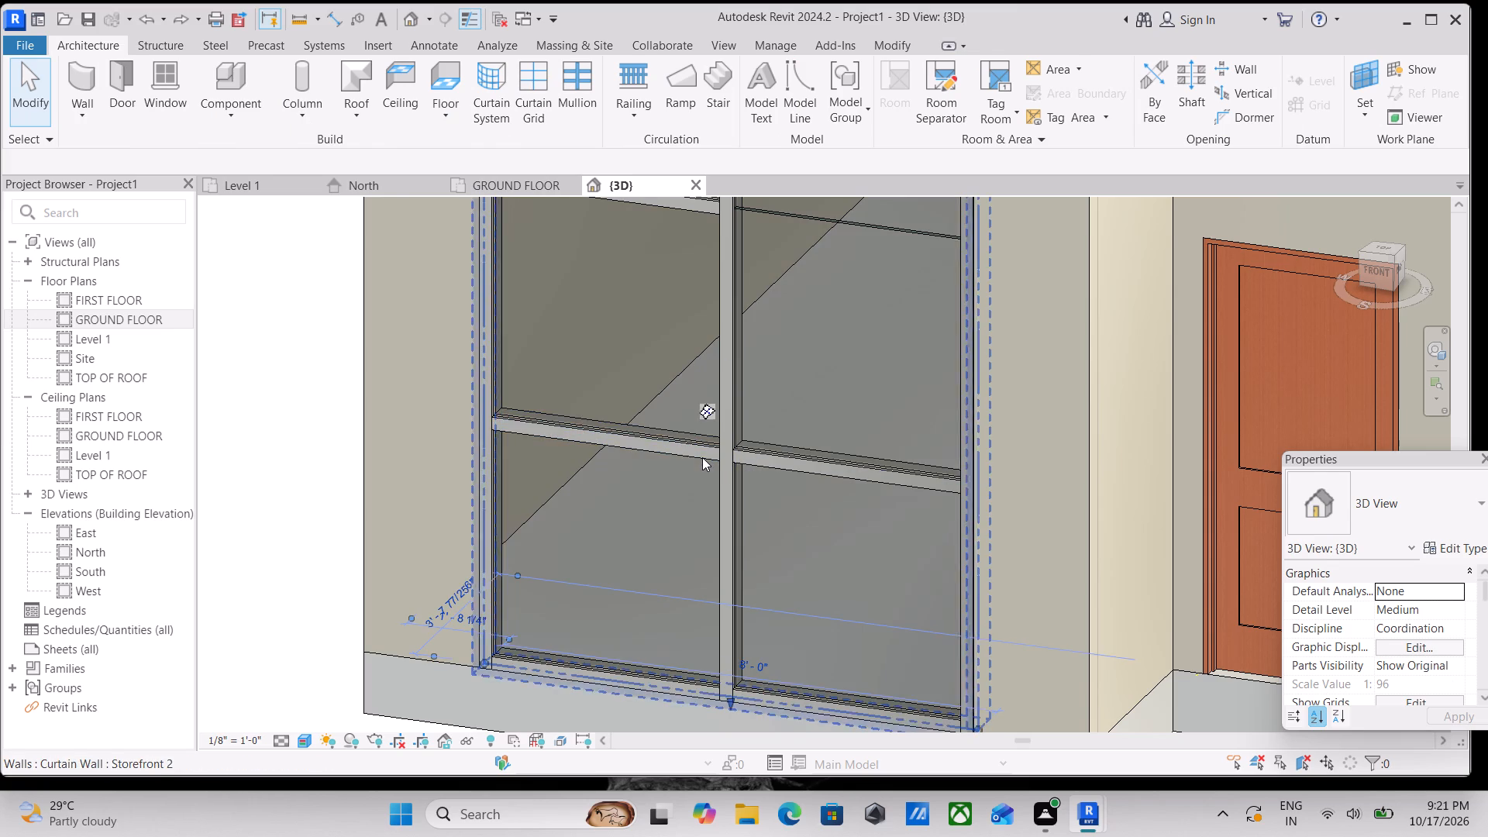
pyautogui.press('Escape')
# Unpin and delete the upper horizontal mullion in the left-hand column of the Storefront 2 garage front.
pyautogui.scroll(-6, 702, 457)
pyautogui.moveTo(630, 402); pyautogui.dragTo(641, 515, button='middle')
pyautogui.scroll(17, 704, 441)
pyautogui.press('Tab')
pyautogui.press('Tab')
pyautogui.press('Tab')
pyautogui.press('Tab')
pyautogui.press('Tab')
pyautogui.press('Tab')
pyautogui.press('Tab')
pyautogui.press('Tab')
pyautogui.press('Tab')
pyautogui.press('Tab')
pyautogui.press('Tab')
pyautogui.press('Tab')
pyautogui.press('Tab')
pyautogui.press('Tab')
pyautogui.press('Tab')
pyautogui.press('Tab')
pyautogui.press('Tab')
pyautogui.press('Tab')
pyautogui.press('Tab')
pyautogui.press('Tab')
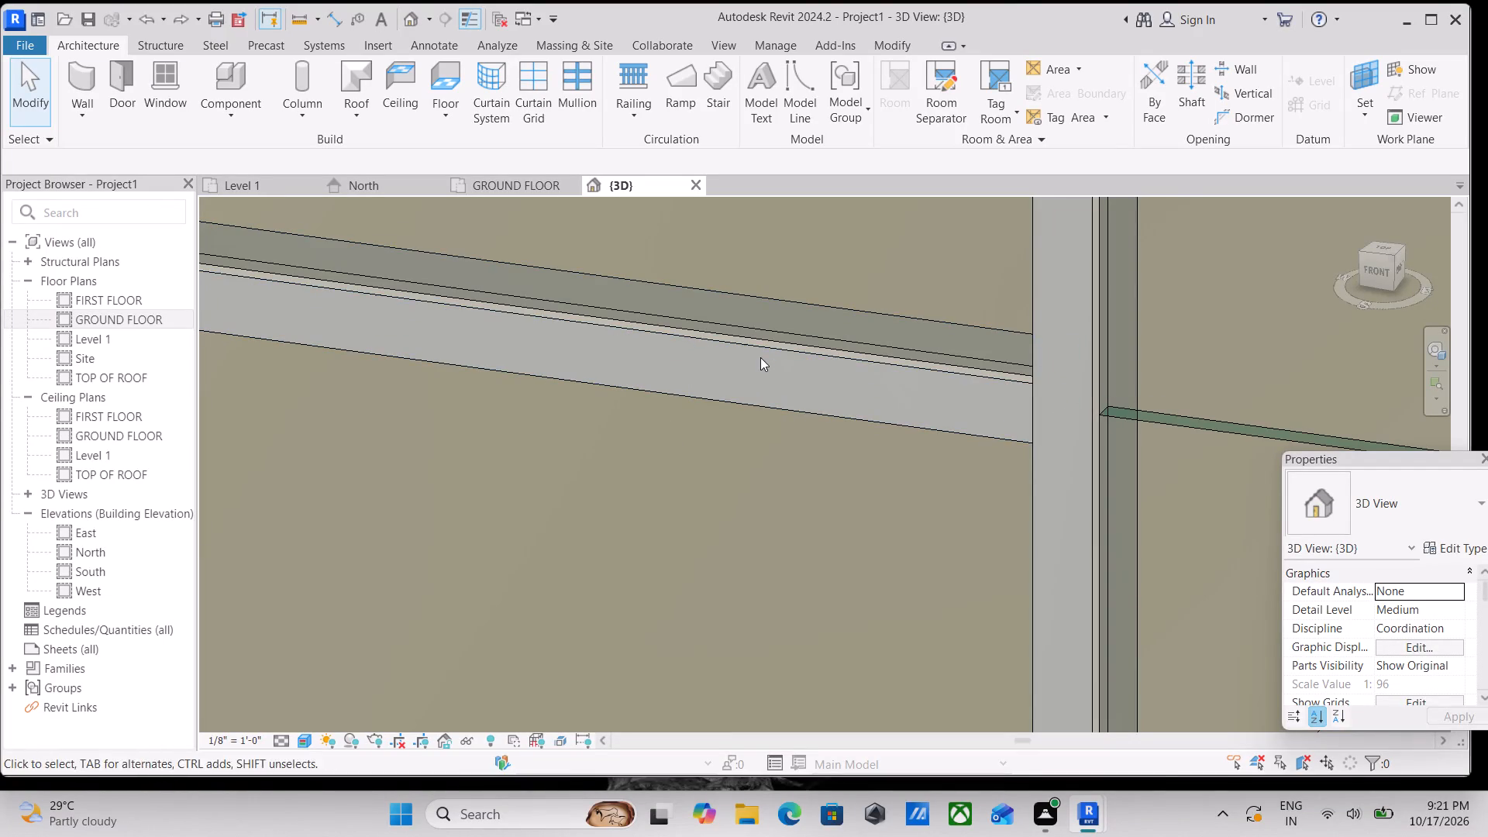
pyautogui.click(879, 416)
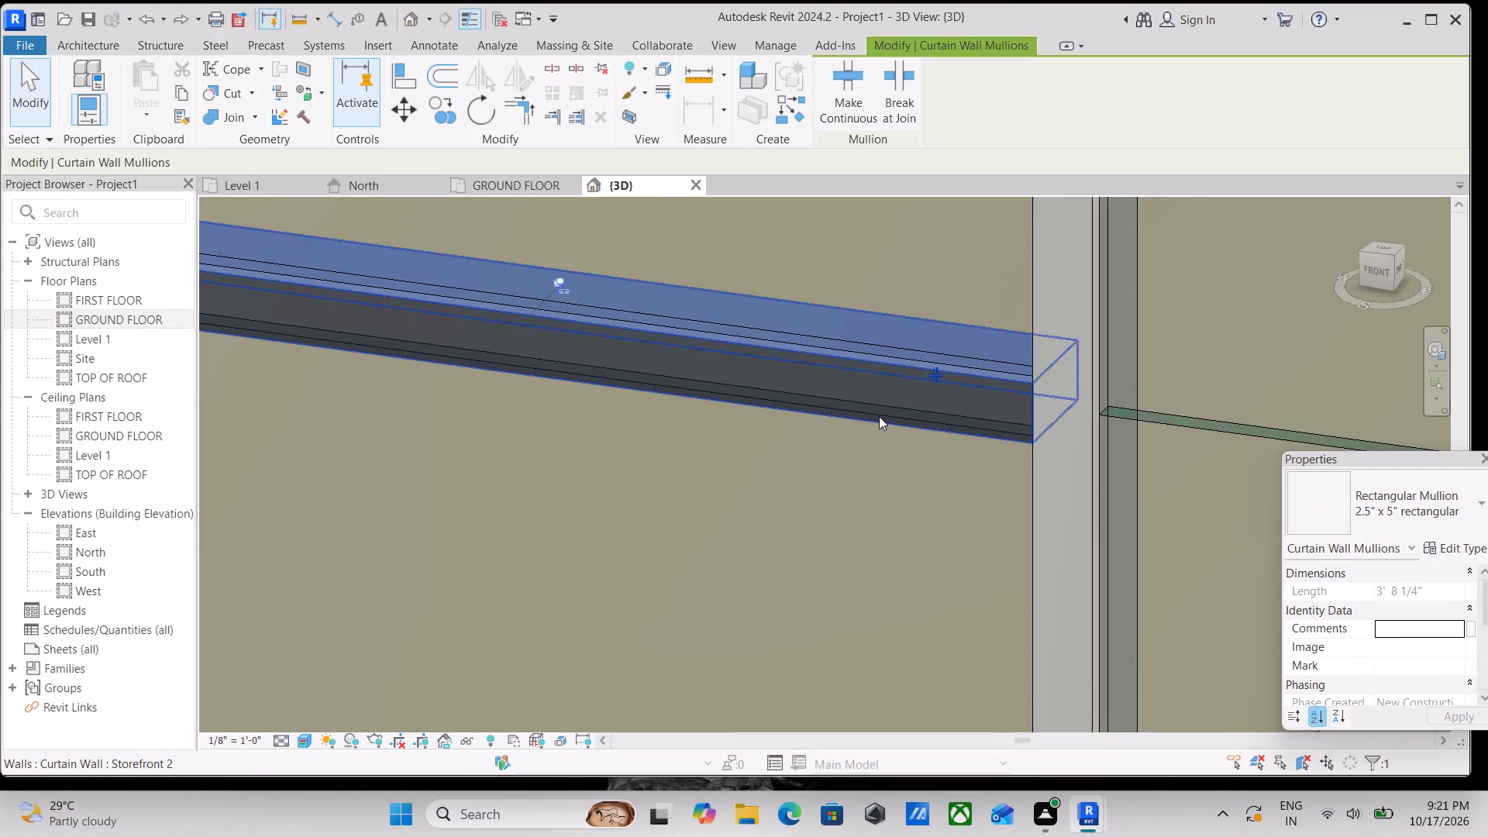
pyautogui.scroll(-2, 877, 416)
pyautogui.click(630, 310)
pyautogui.rightClick(630, 310)
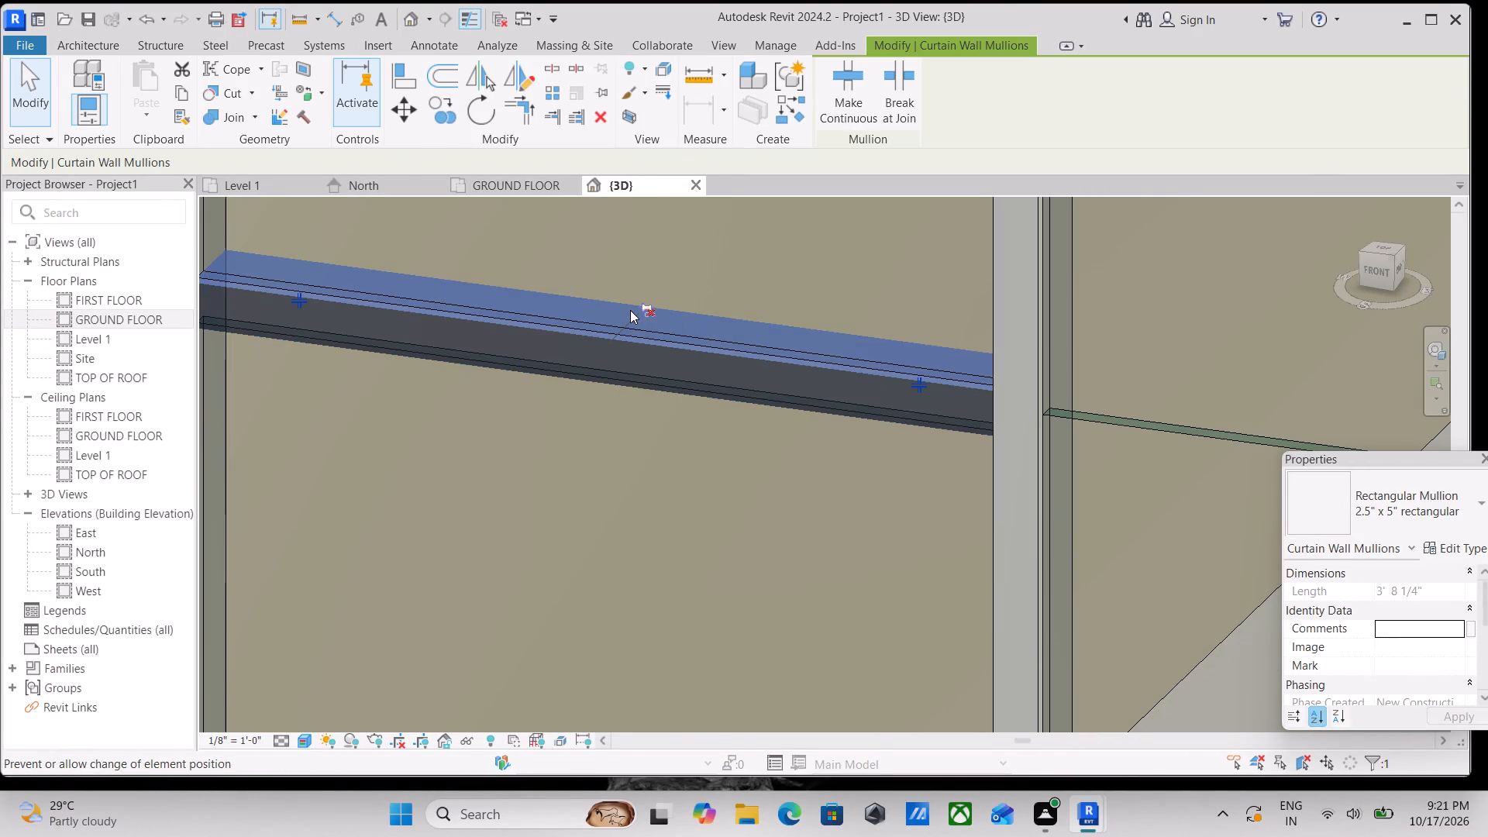
pyautogui.click(686, 484)
# Unpin the upper horizontal curtain grid line of the Storefront 2 garage front.
pyautogui.scroll(-3, 698, 367)
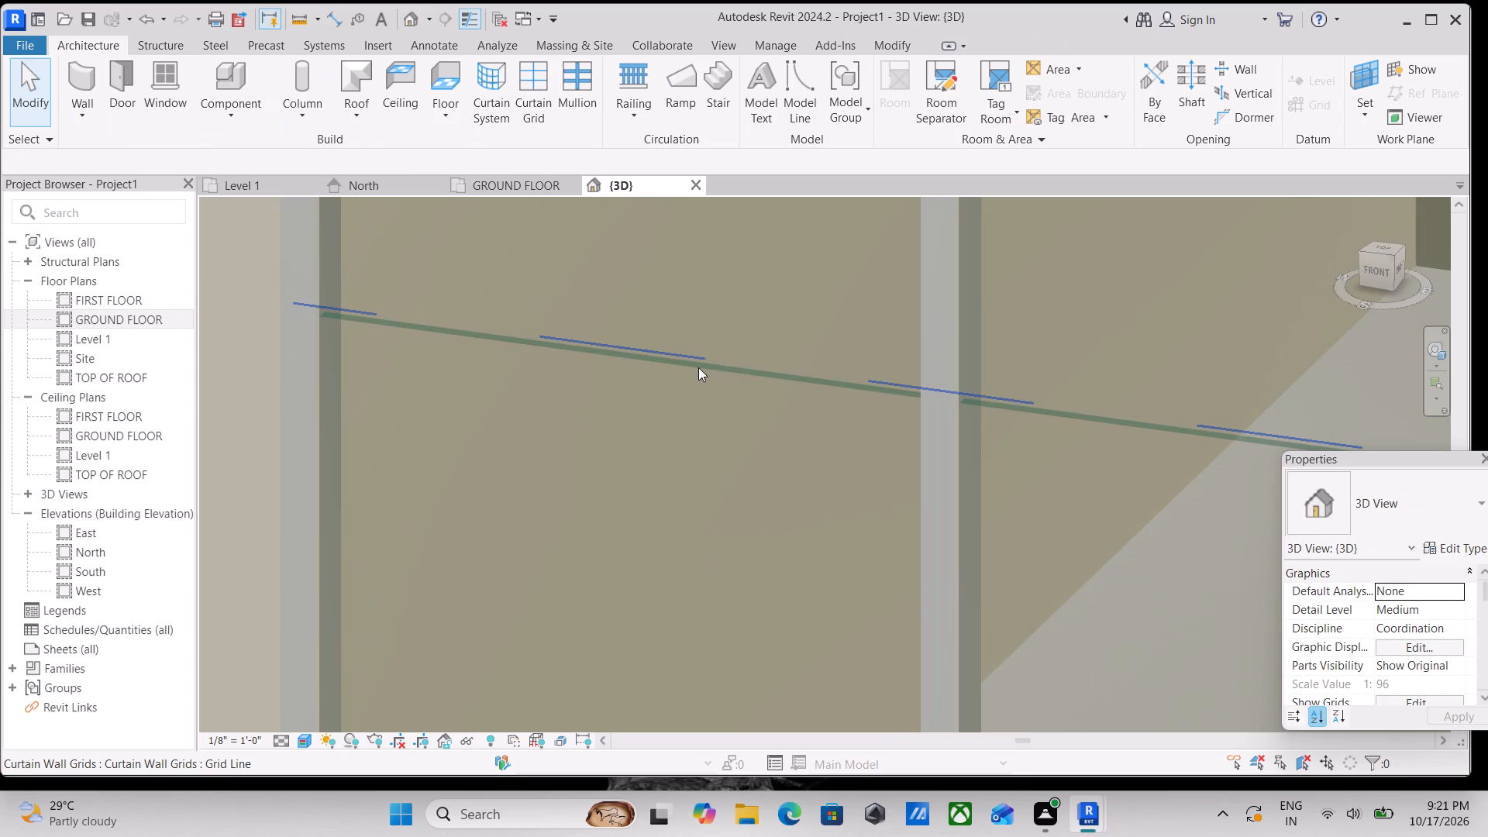
pyautogui.click(698, 367)
pyautogui.rightClick(698, 367)
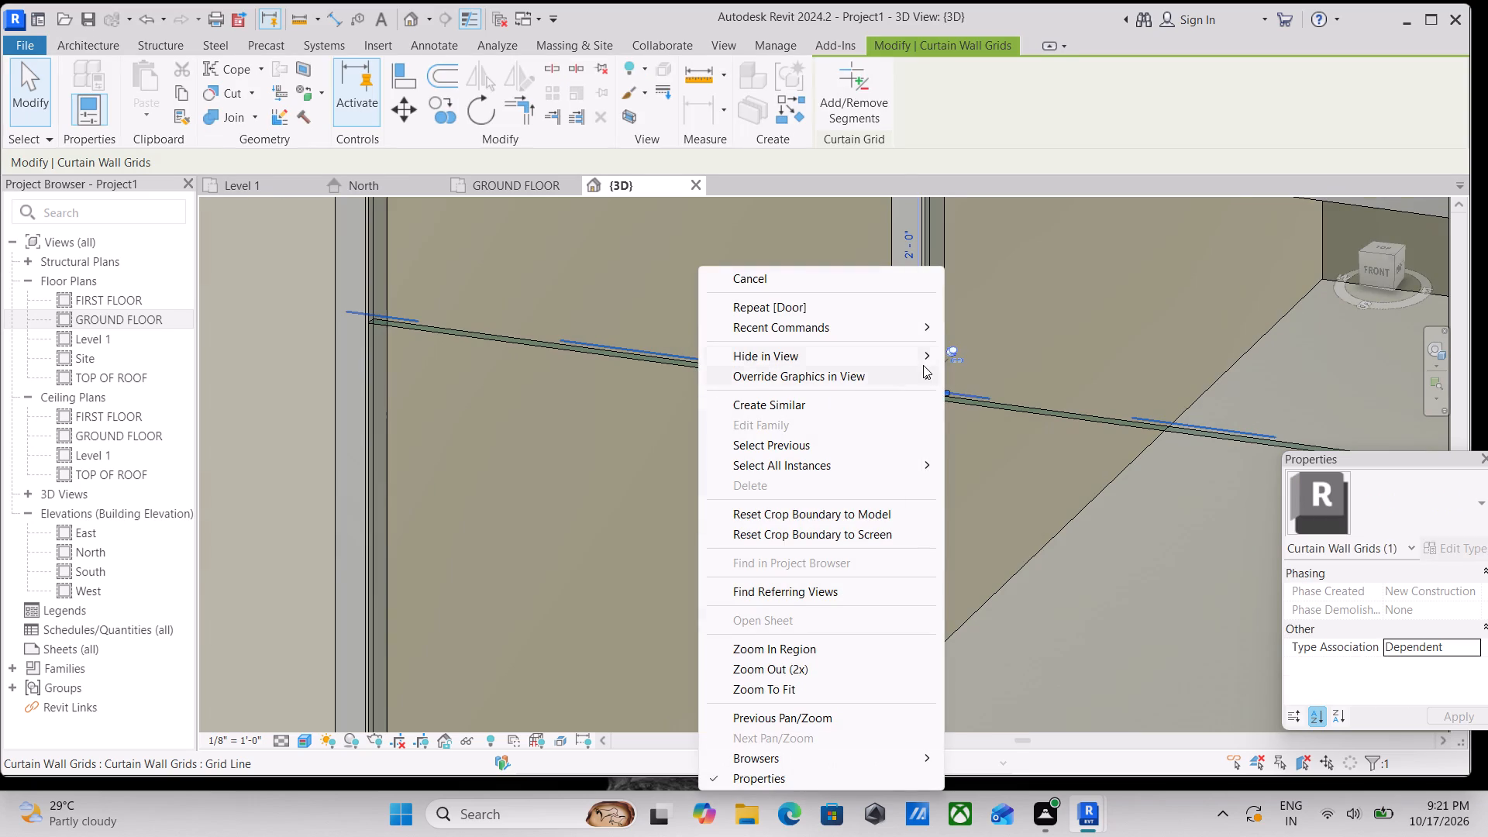
pyautogui.click(952, 360)
pyautogui.click(952, 360)
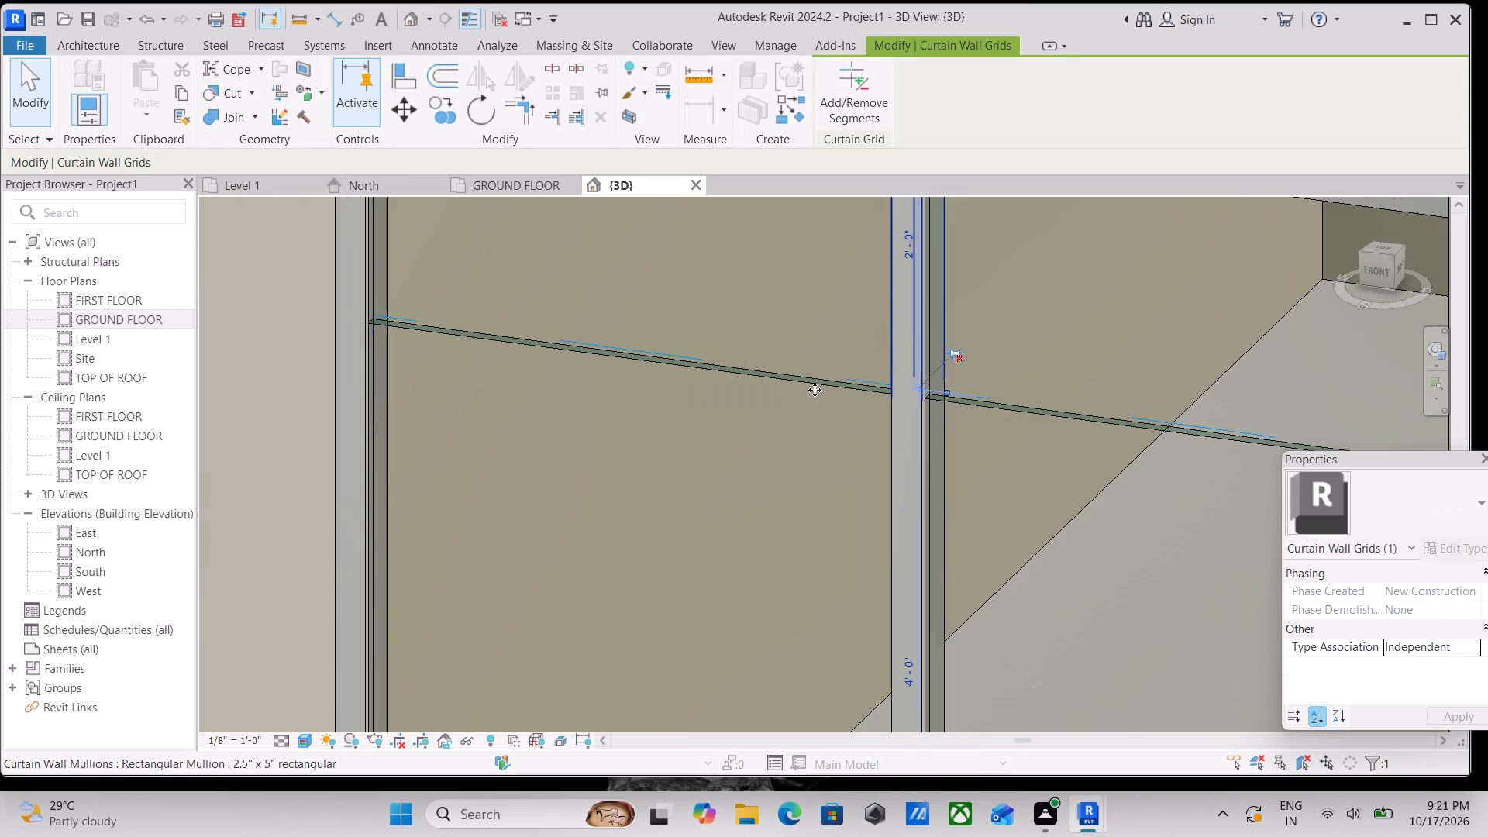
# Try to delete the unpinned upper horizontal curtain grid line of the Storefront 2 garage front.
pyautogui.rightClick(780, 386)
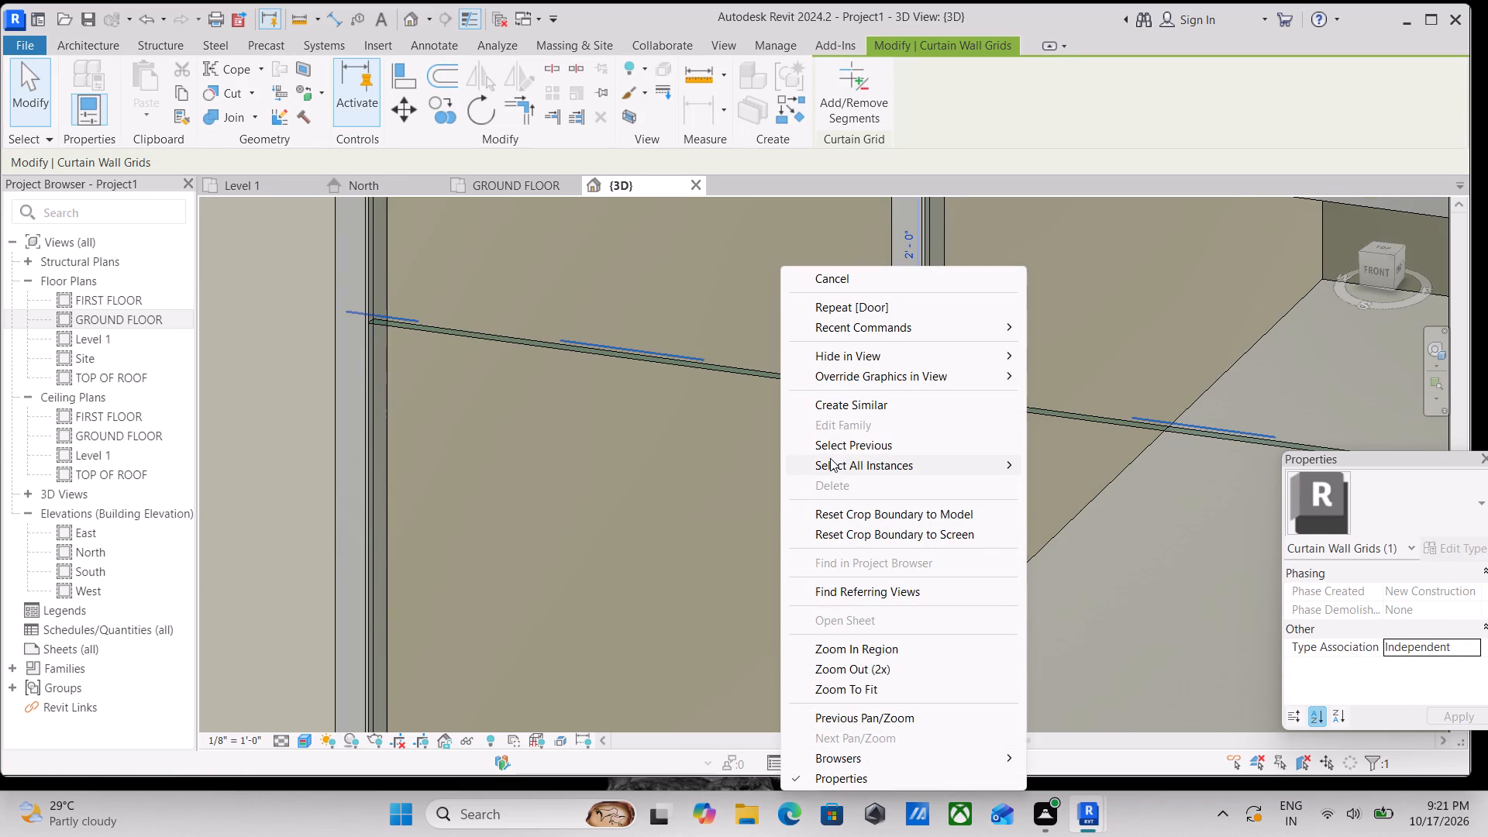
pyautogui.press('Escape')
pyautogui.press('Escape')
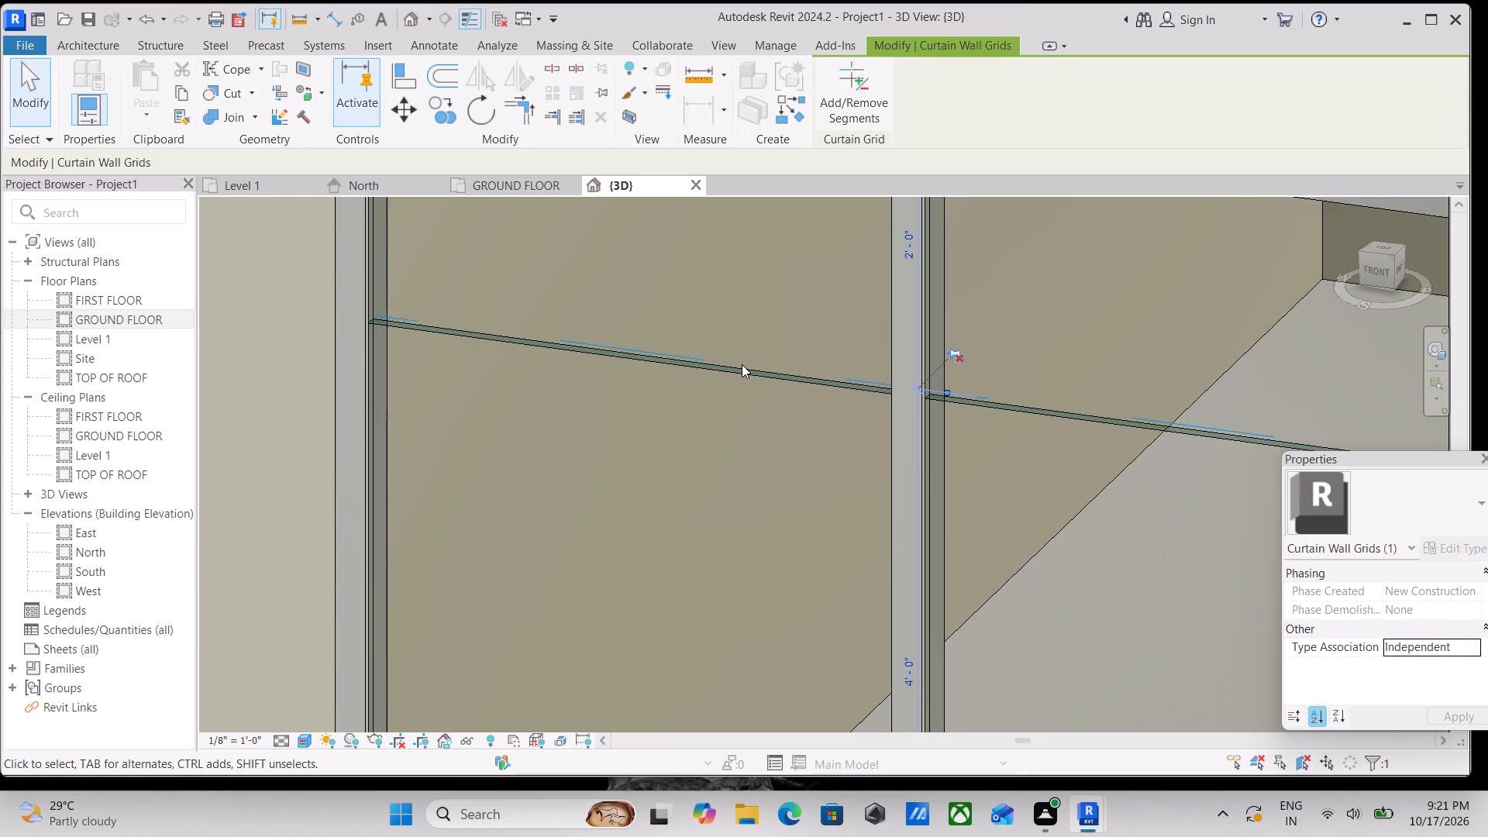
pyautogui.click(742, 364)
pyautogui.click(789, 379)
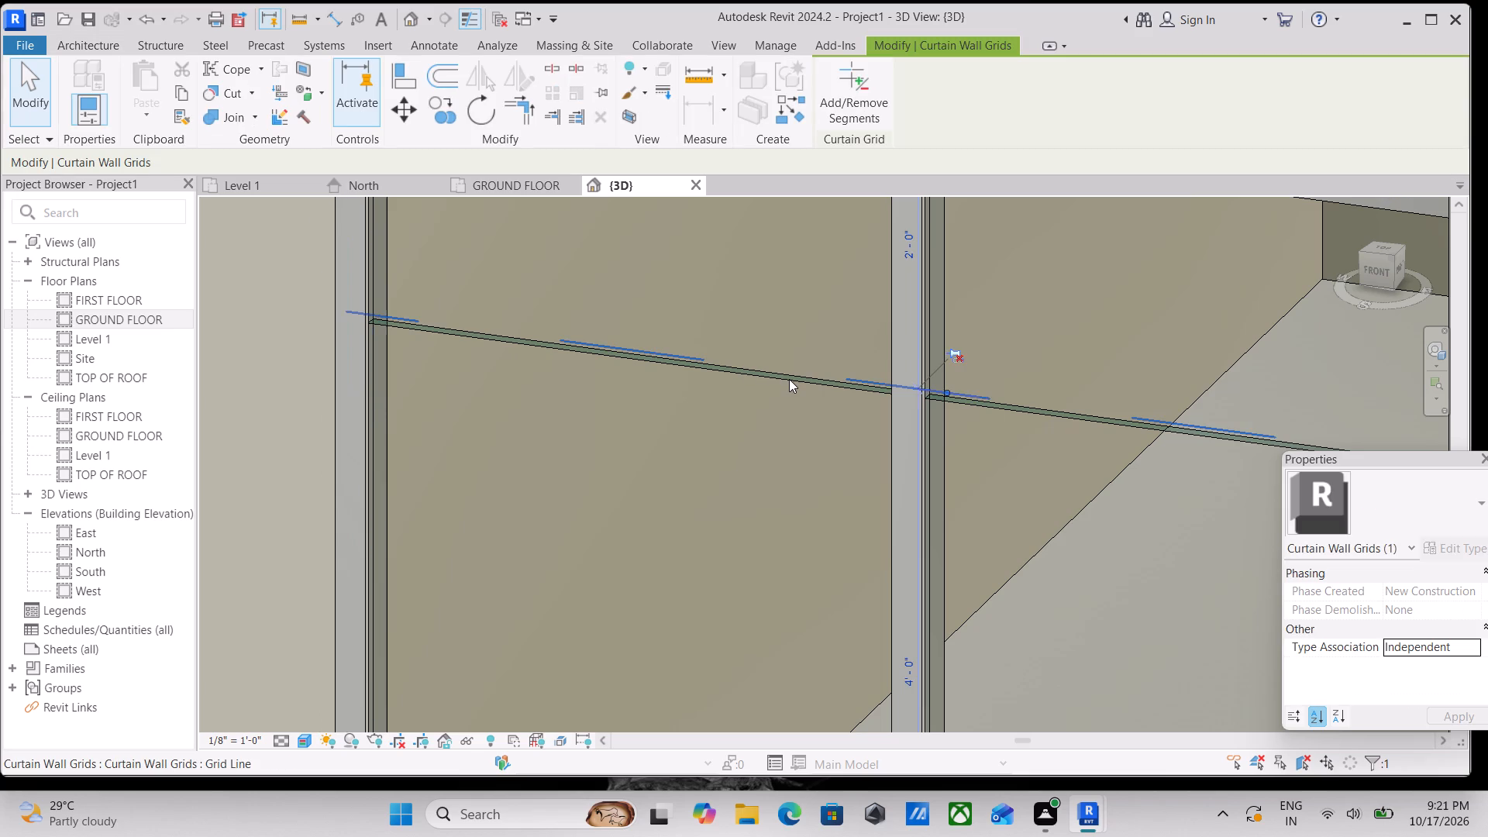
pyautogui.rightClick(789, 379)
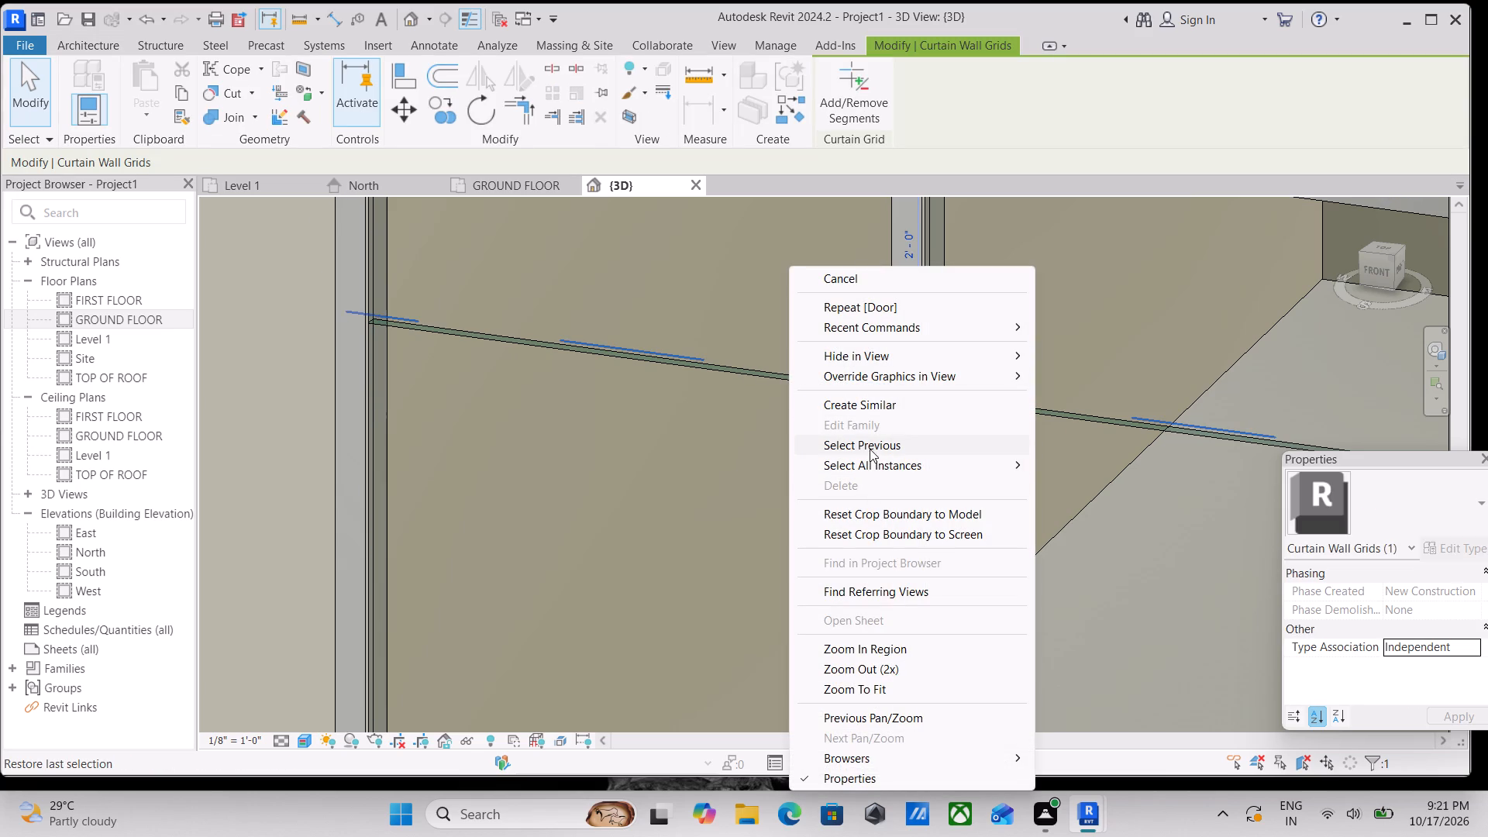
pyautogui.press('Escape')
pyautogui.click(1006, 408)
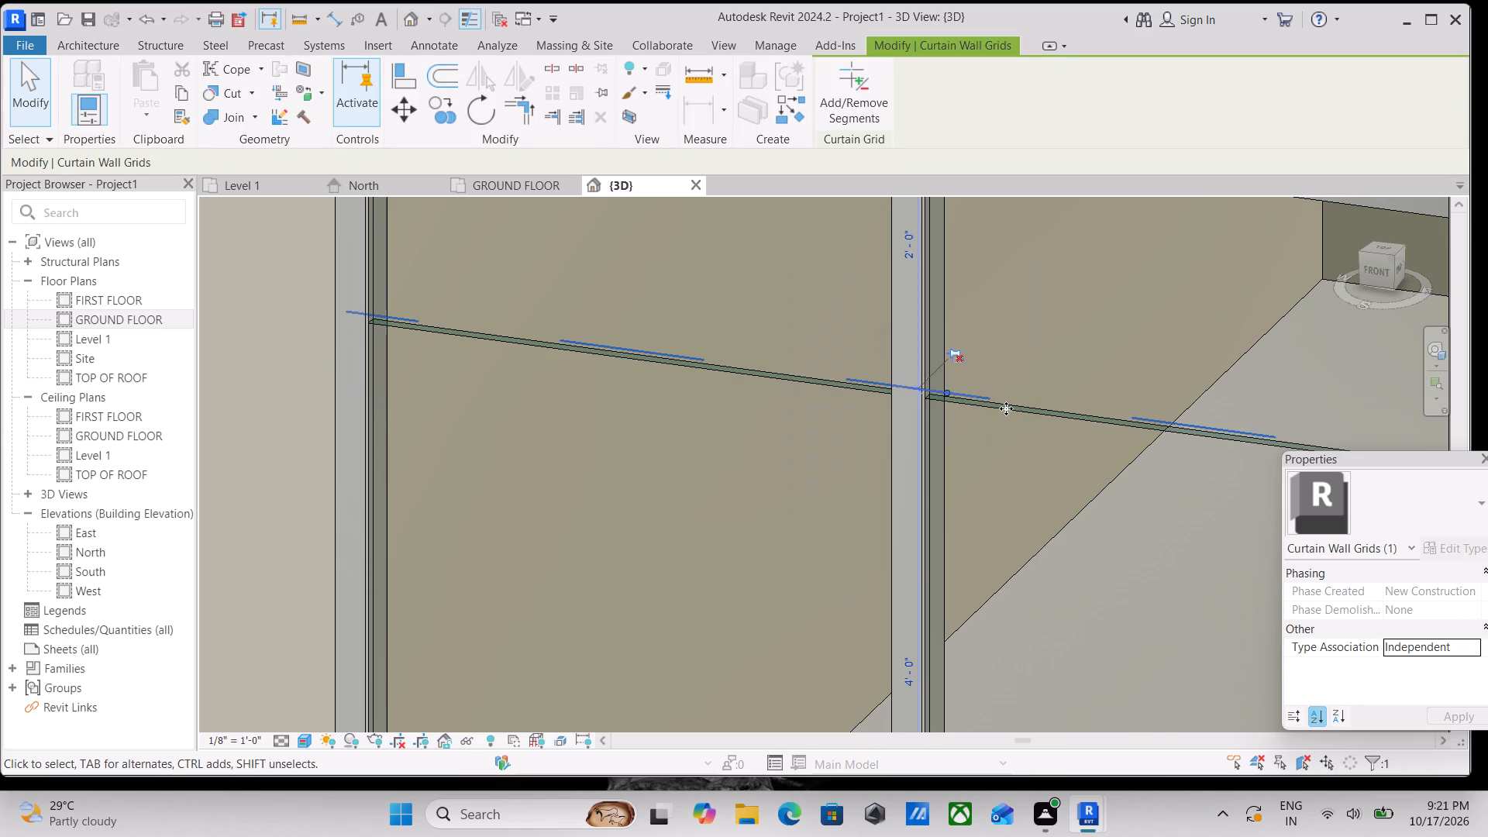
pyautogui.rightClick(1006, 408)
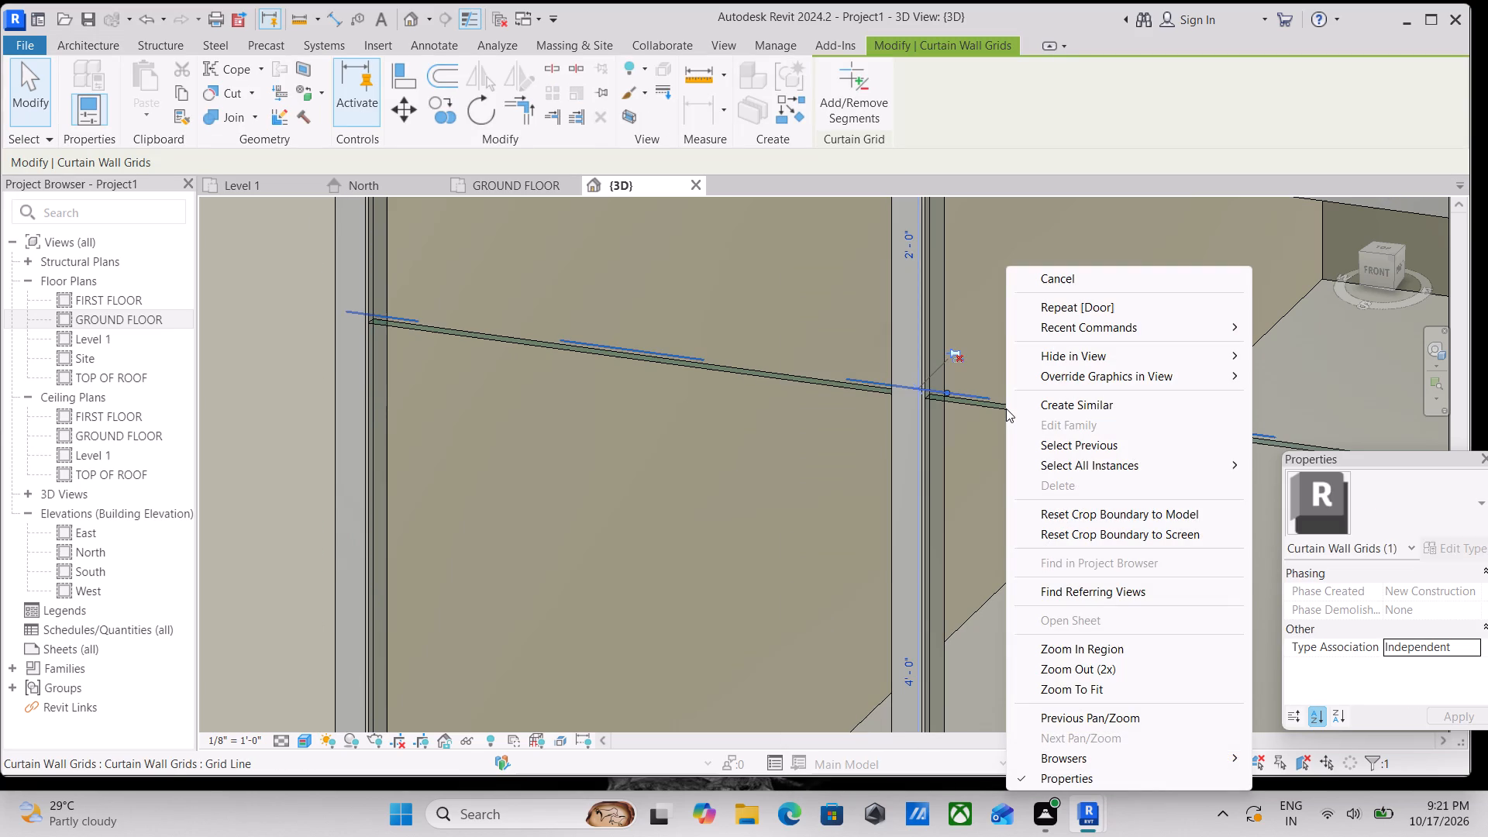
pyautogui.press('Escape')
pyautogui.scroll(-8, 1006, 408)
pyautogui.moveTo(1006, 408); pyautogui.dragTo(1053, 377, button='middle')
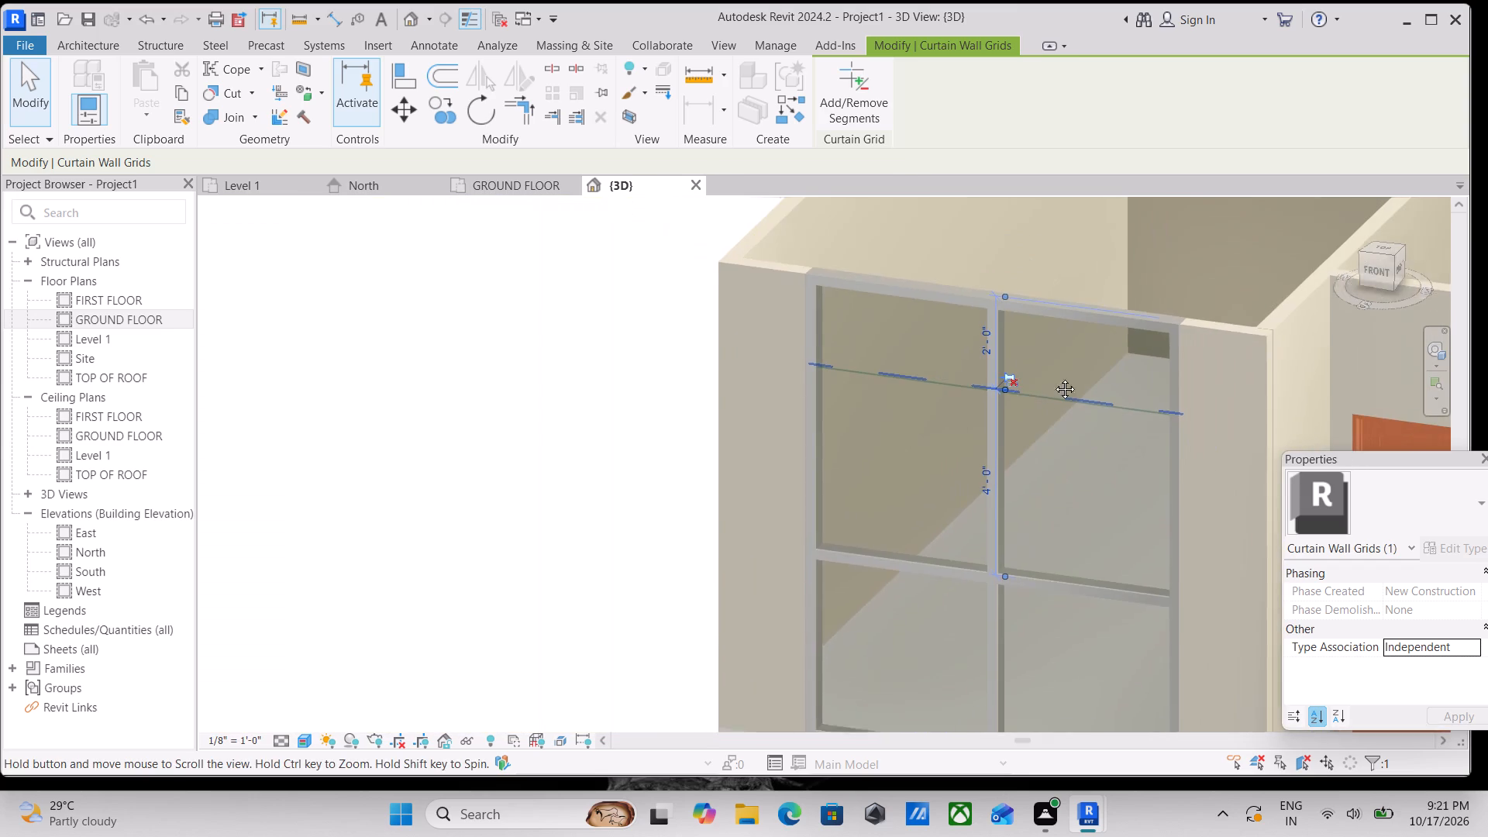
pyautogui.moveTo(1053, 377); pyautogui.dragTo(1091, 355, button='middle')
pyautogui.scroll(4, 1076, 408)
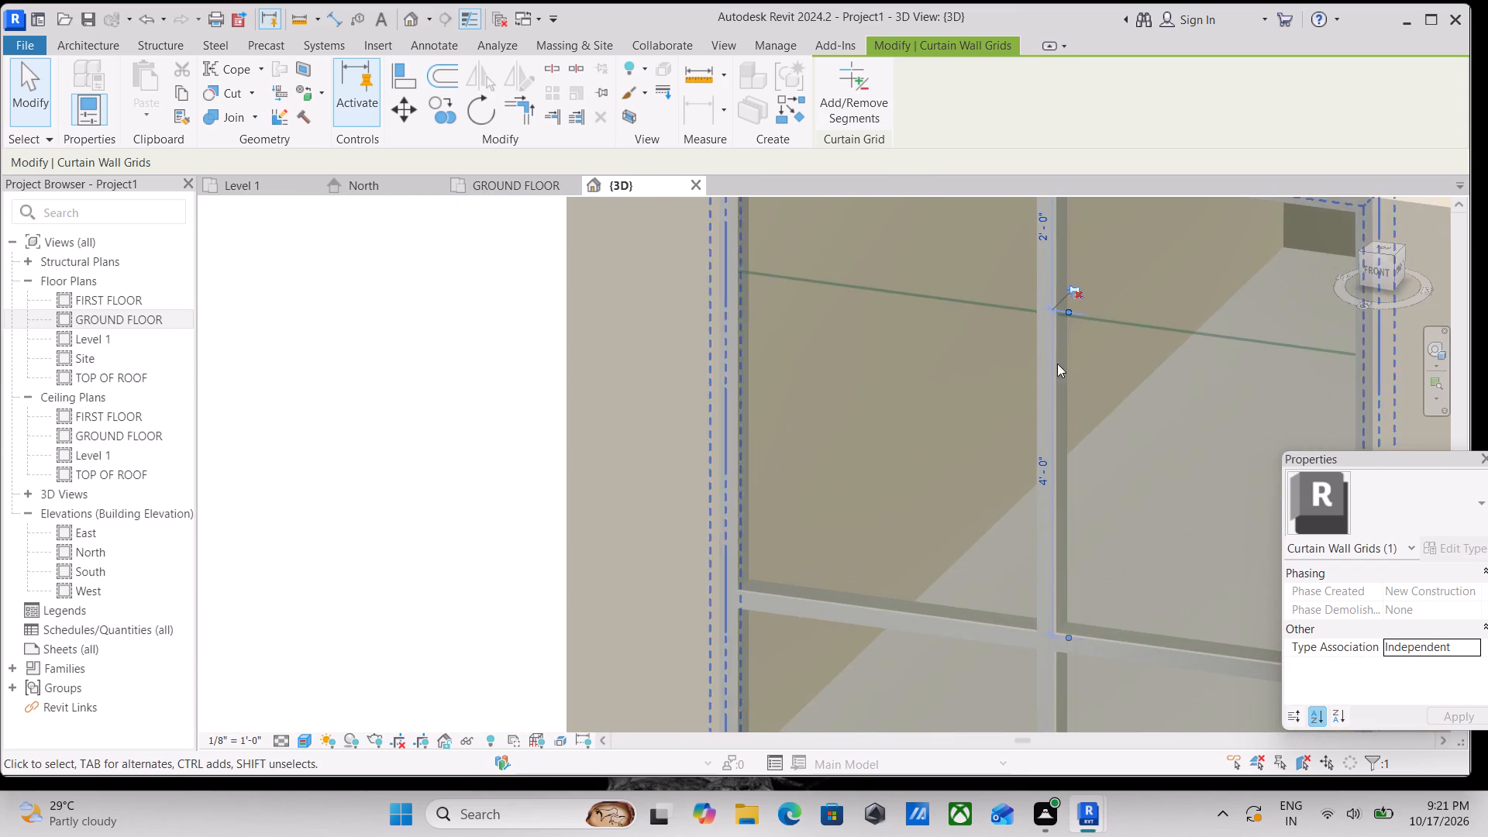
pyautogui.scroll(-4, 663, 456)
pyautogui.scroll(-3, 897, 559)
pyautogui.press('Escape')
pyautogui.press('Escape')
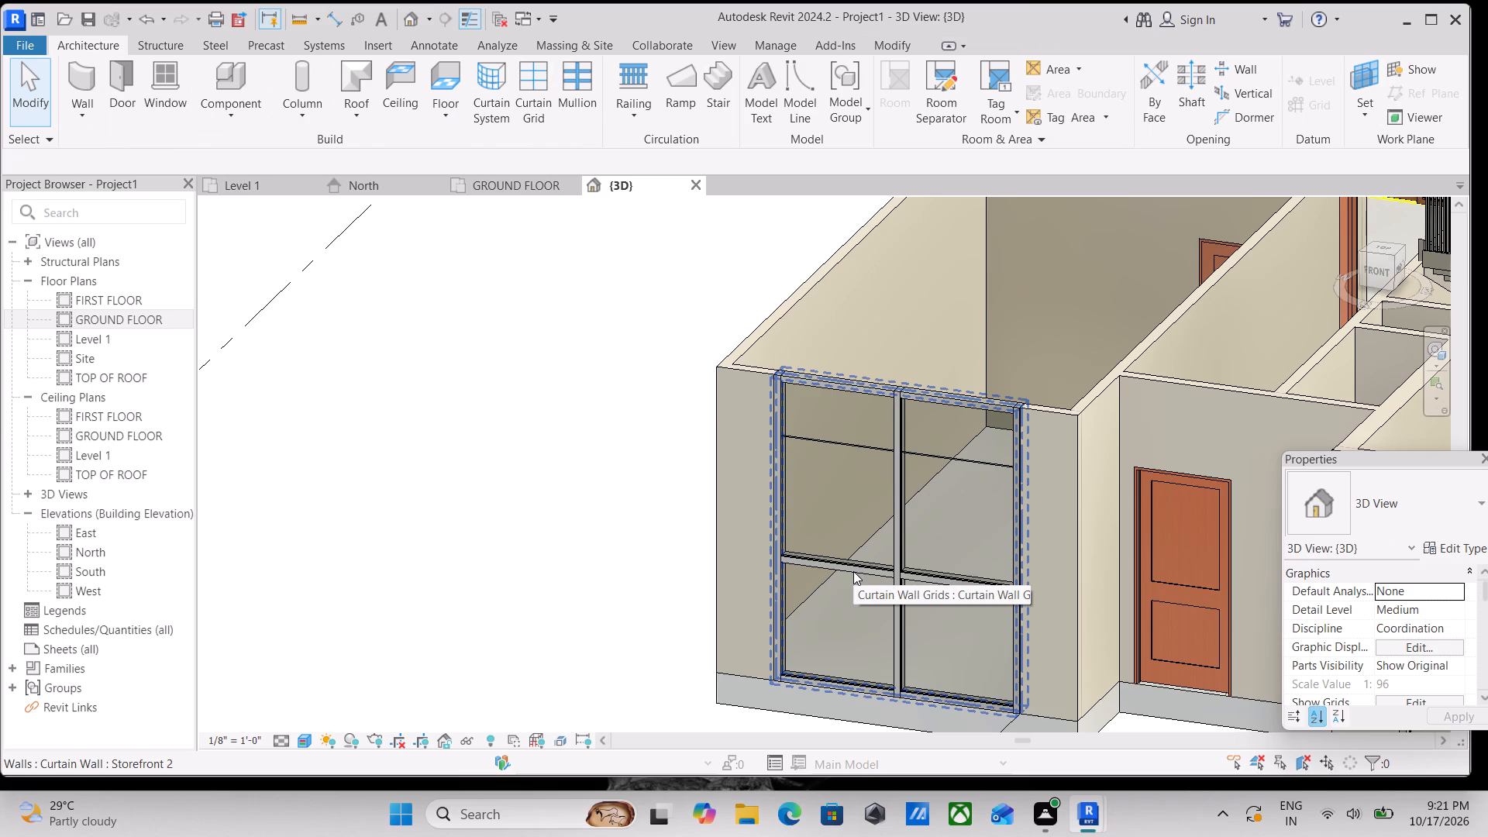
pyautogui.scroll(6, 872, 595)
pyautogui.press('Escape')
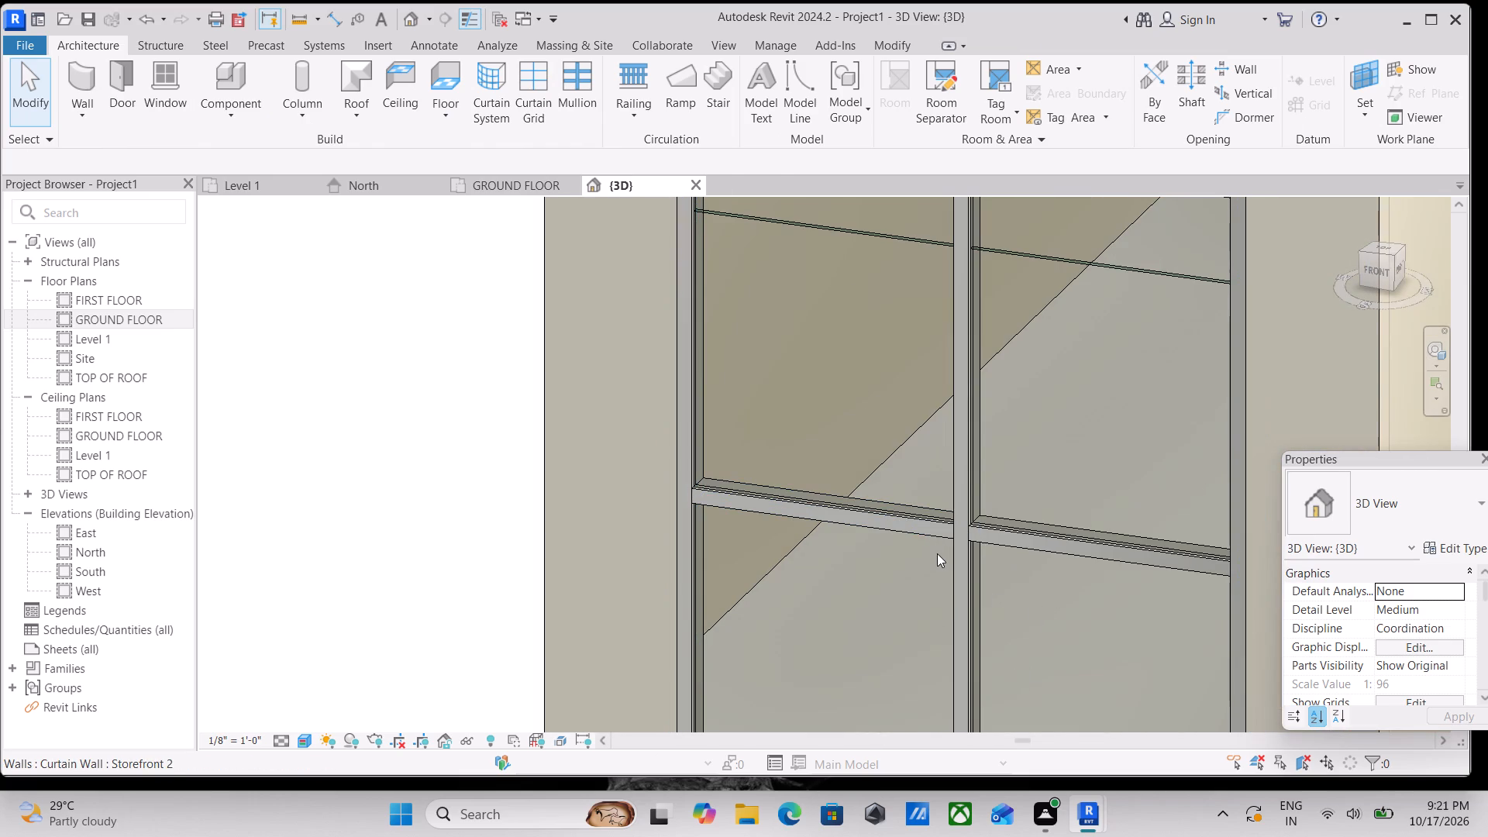
# Delete the lower horizontal mullion in the left-hand column of the Storefront 2 garage front.
pyautogui.press('Tab')
pyautogui.press('Tab')
pyautogui.press('Tab')
pyautogui.press('Tab')
pyautogui.press('Tab')
pyautogui.press('Tab')
pyautogui.press('Tab')
pyautogui.press('Tab')
pyautogui.press('Tab')
pyautogui.press('Tab')
pyautogui.press('Tab')
pyautogui.press('Tab')
pyautogui.press('Tab')
pyautogui.press('Tab')
pyautogui.press('Tab')
pyautogui.press('Tab')
pyautogui.press('Tab')
pyautogui.press('Tab')
pyautogui.press('Tab')
pyautogui.press('Tab')
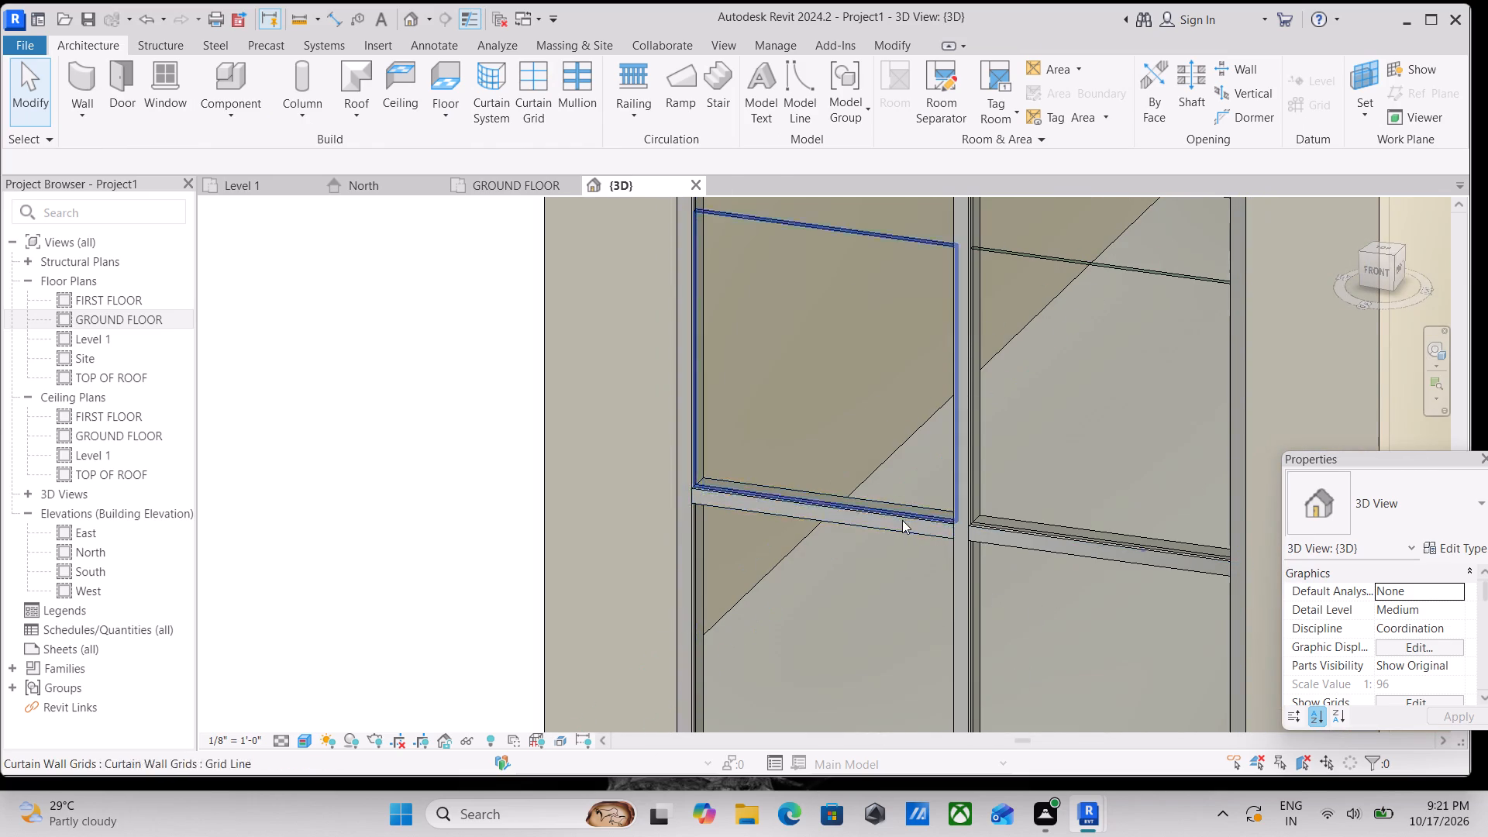
pyautogui.click(904, 520)
pyautogui.scroll(6, 914, 525)
pyautogui.press('Escape')
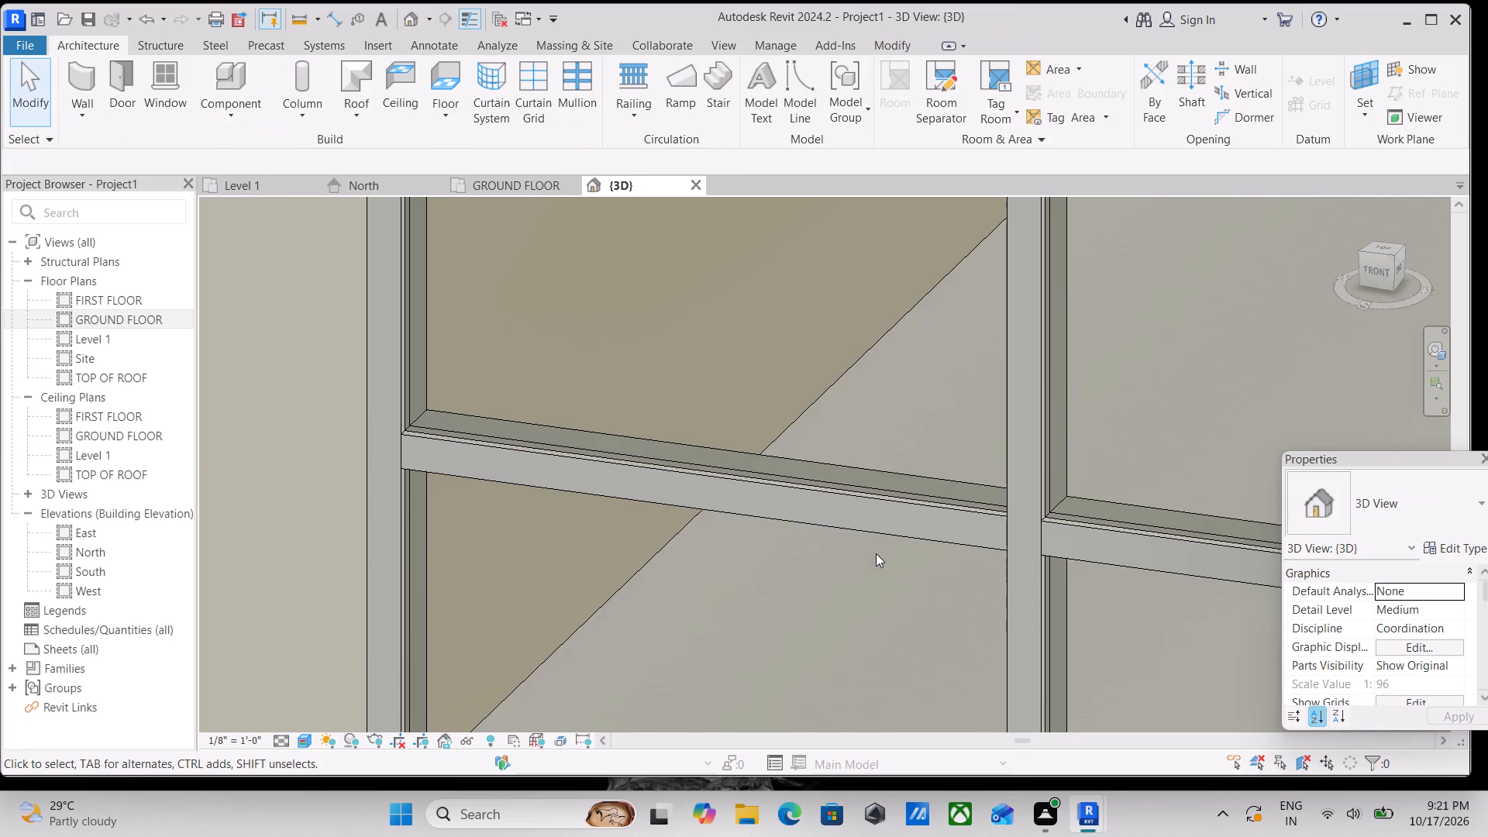
pyautogui.press('Tab')
pyautogui.press('Tab')
pyautogui.press('Tab')
pyautogui.press('Tab')
pyautogui.press('Tab')
pyautogui.press('Tab')
pyautogui.press('Tab')
pyautogui.press('Tab')
pyautogui.press('Tab')
pyautogui.press('Tab')
pyautogui.press('Tab')
pyautogui.press('Tab')
pyautogui.press('Tab')
pyautogui.press('Tab')
pyautogui.press('Tab')
pyautogui.press('Tab')
pyautogui.press('Tab')
pyautogui.press('Tab')
pyautogui.press('Tab')
pyautogui.press('Tab')
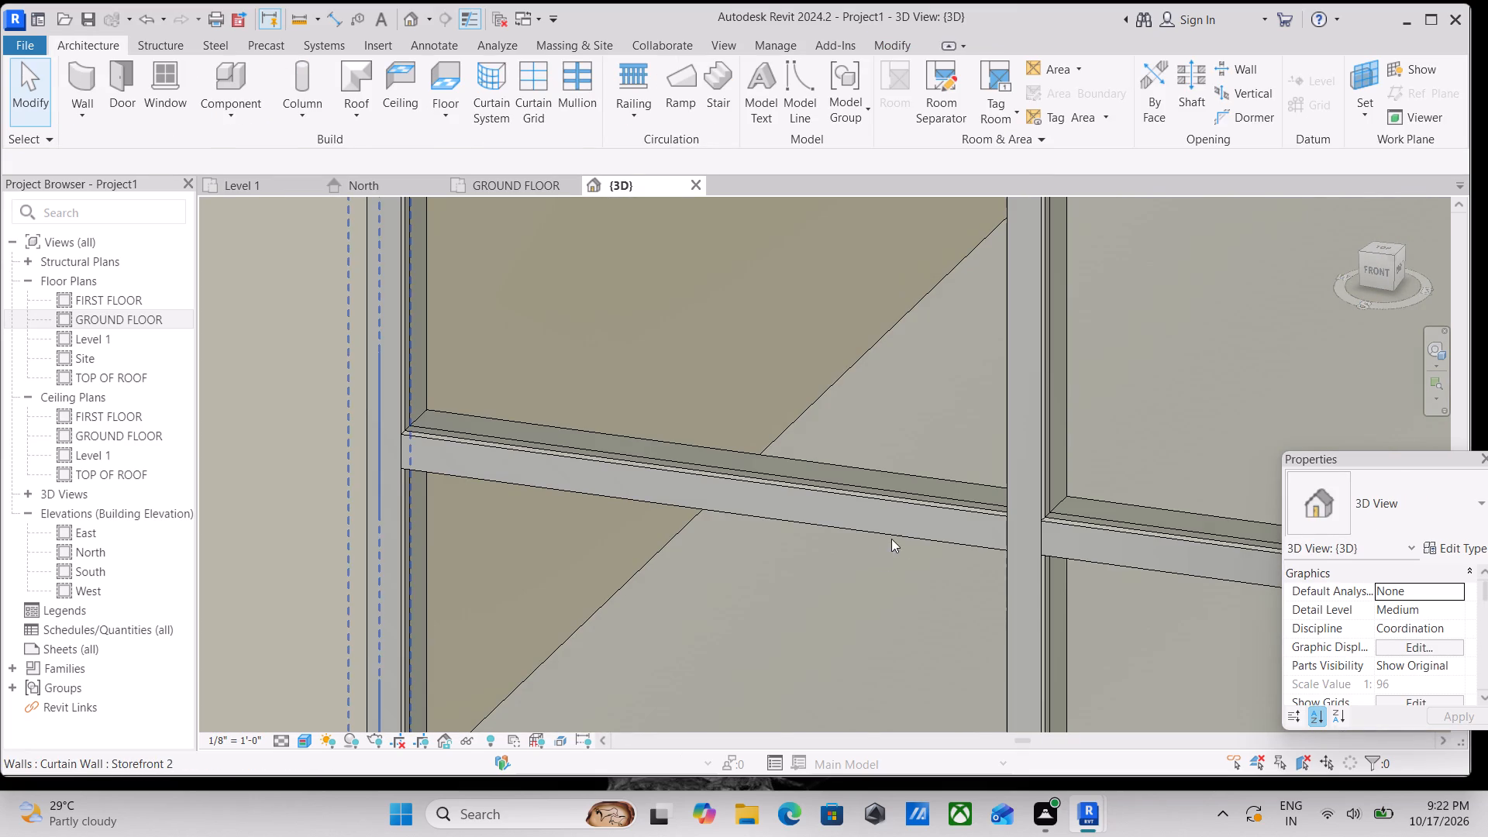
pyautogui.click(915, 536)
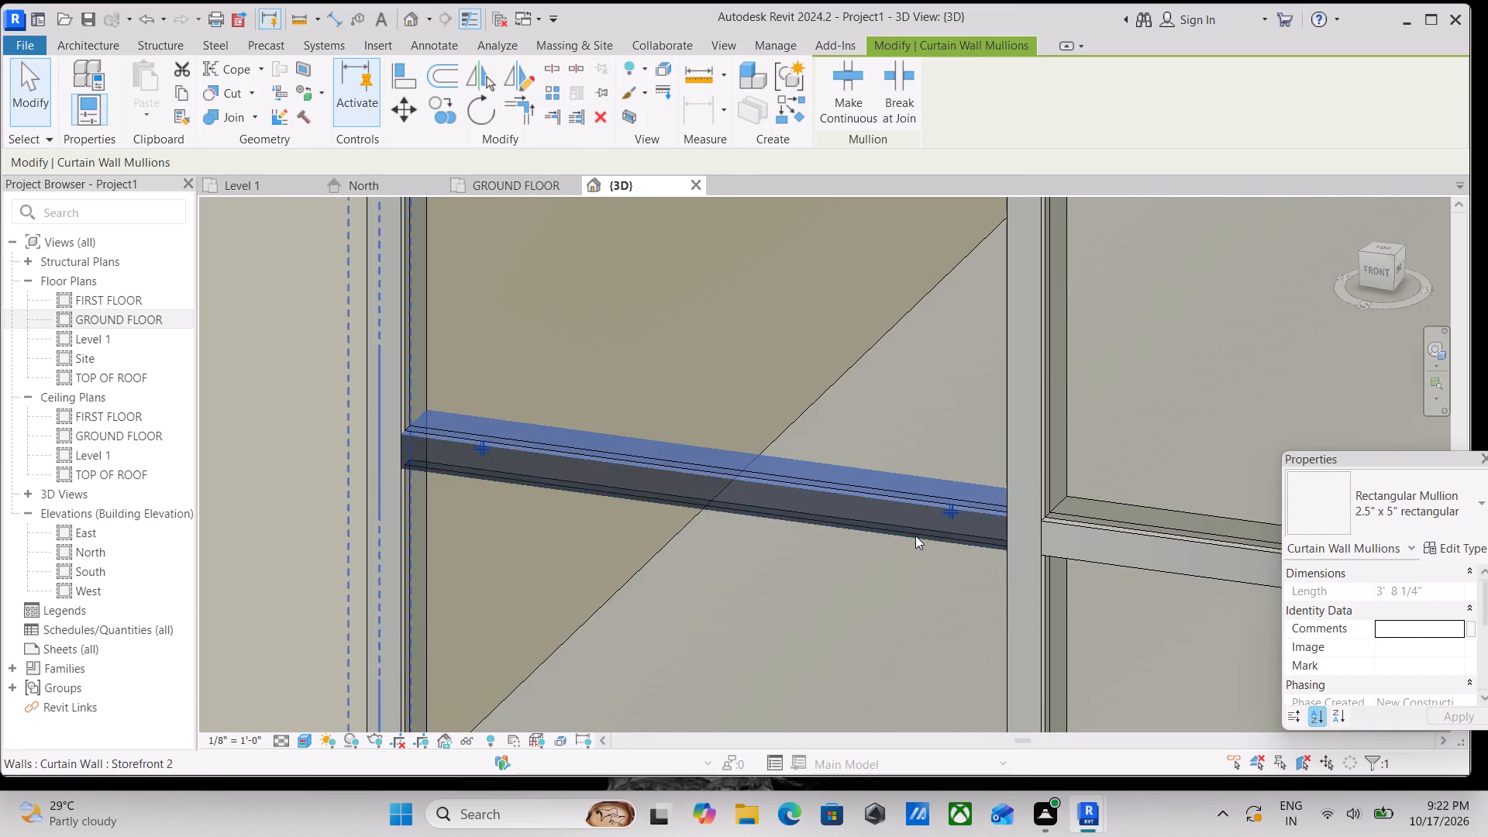
pyautogui.scroll(-7, 879, 507)
pyautogui.scroll(2, 880, 508)
pyautogui.rightClick(880, 508)
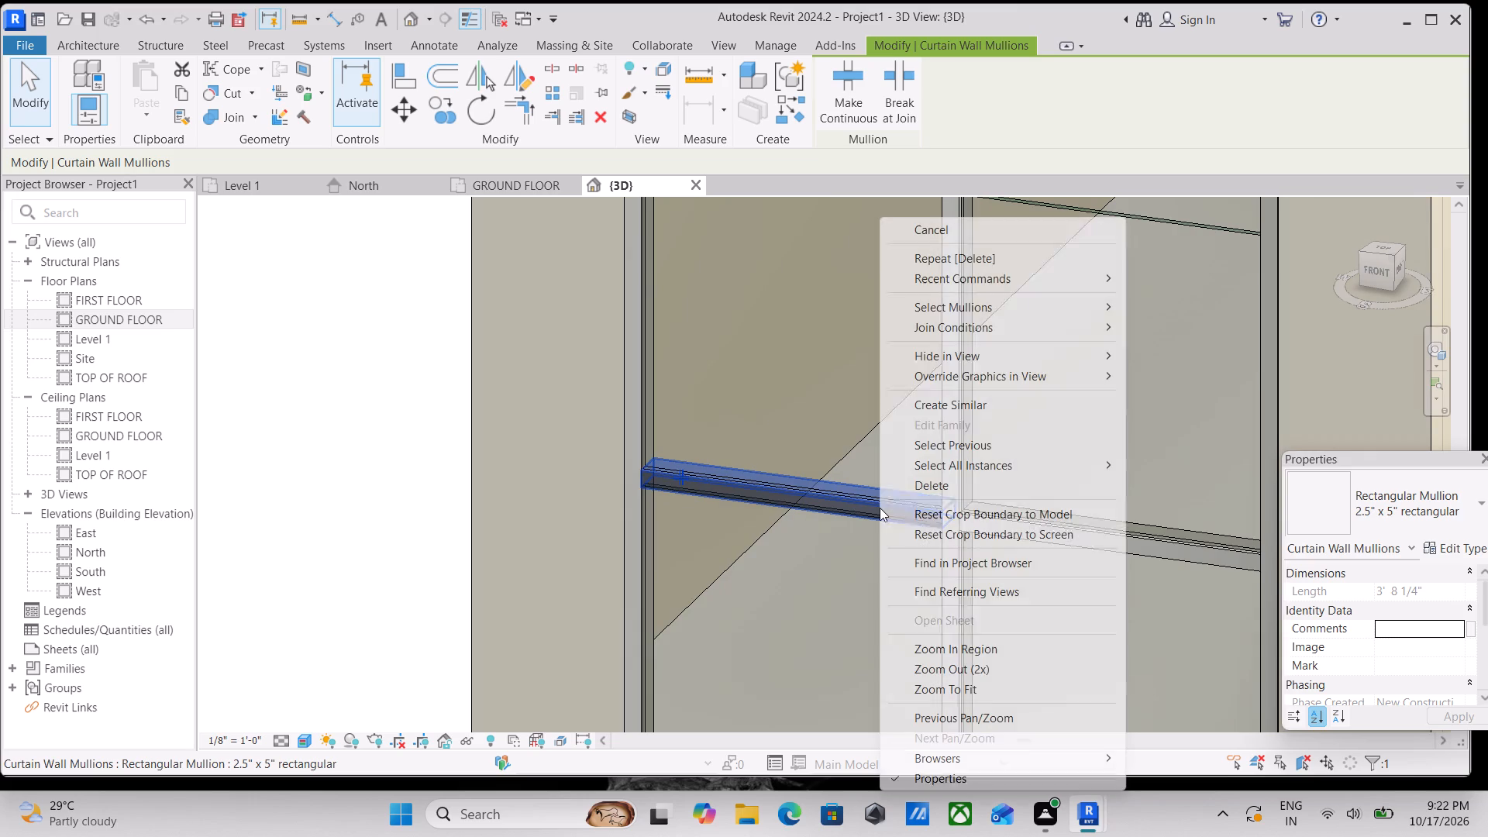
pyautogui.click(947, 489)
pyautogui.scroll(-3, 947, 489)
pyautogui.moveTo(947, 489); pyautogui.dragTo(777, 493, button='middle')
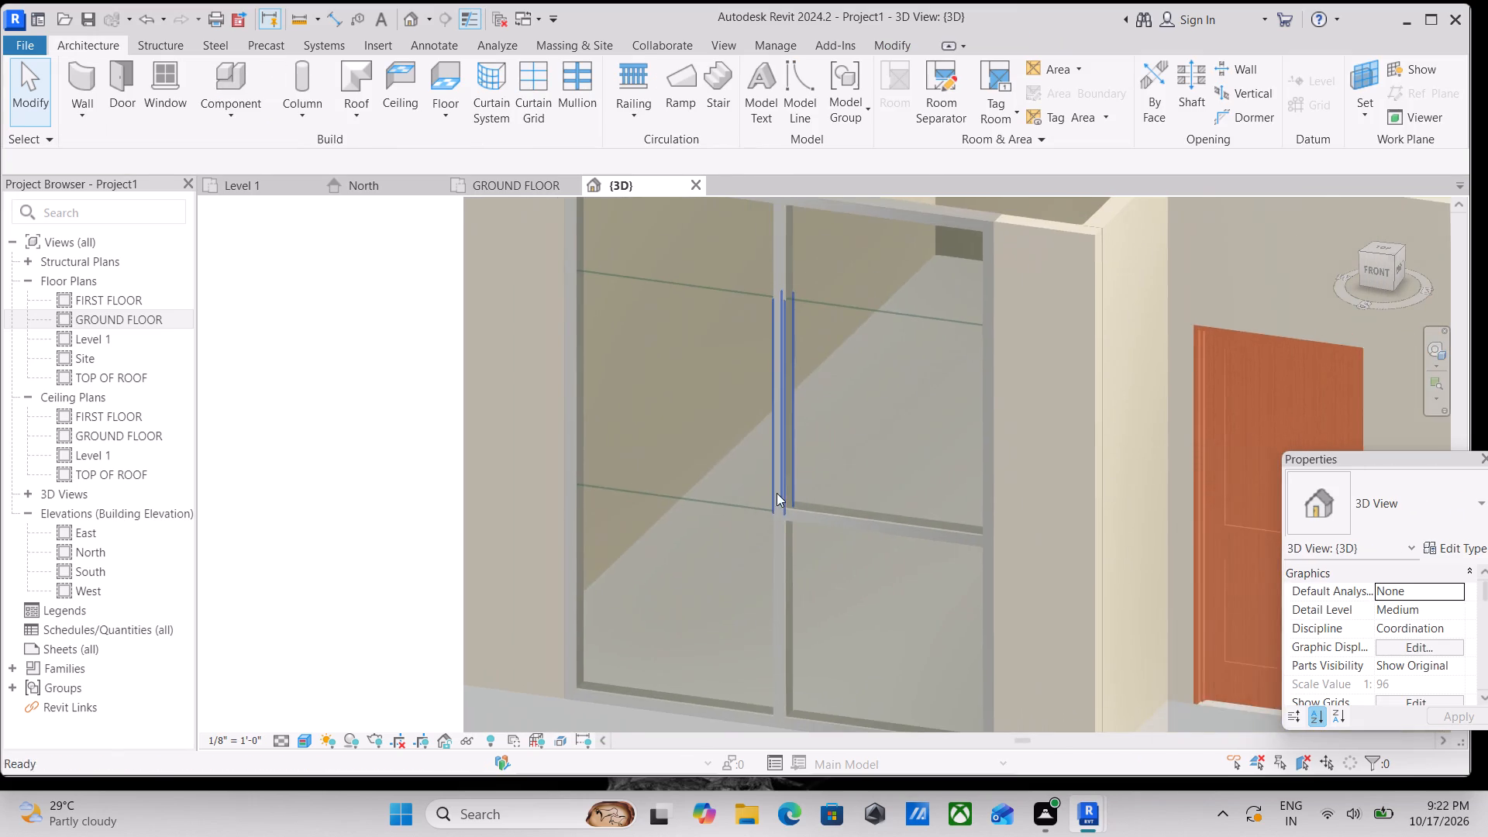
# Unpin and delete the lower horizontal mullion in the right-hand column of the Storefront 2 garage front.
pyautogui.scroll(1, 816, 530)
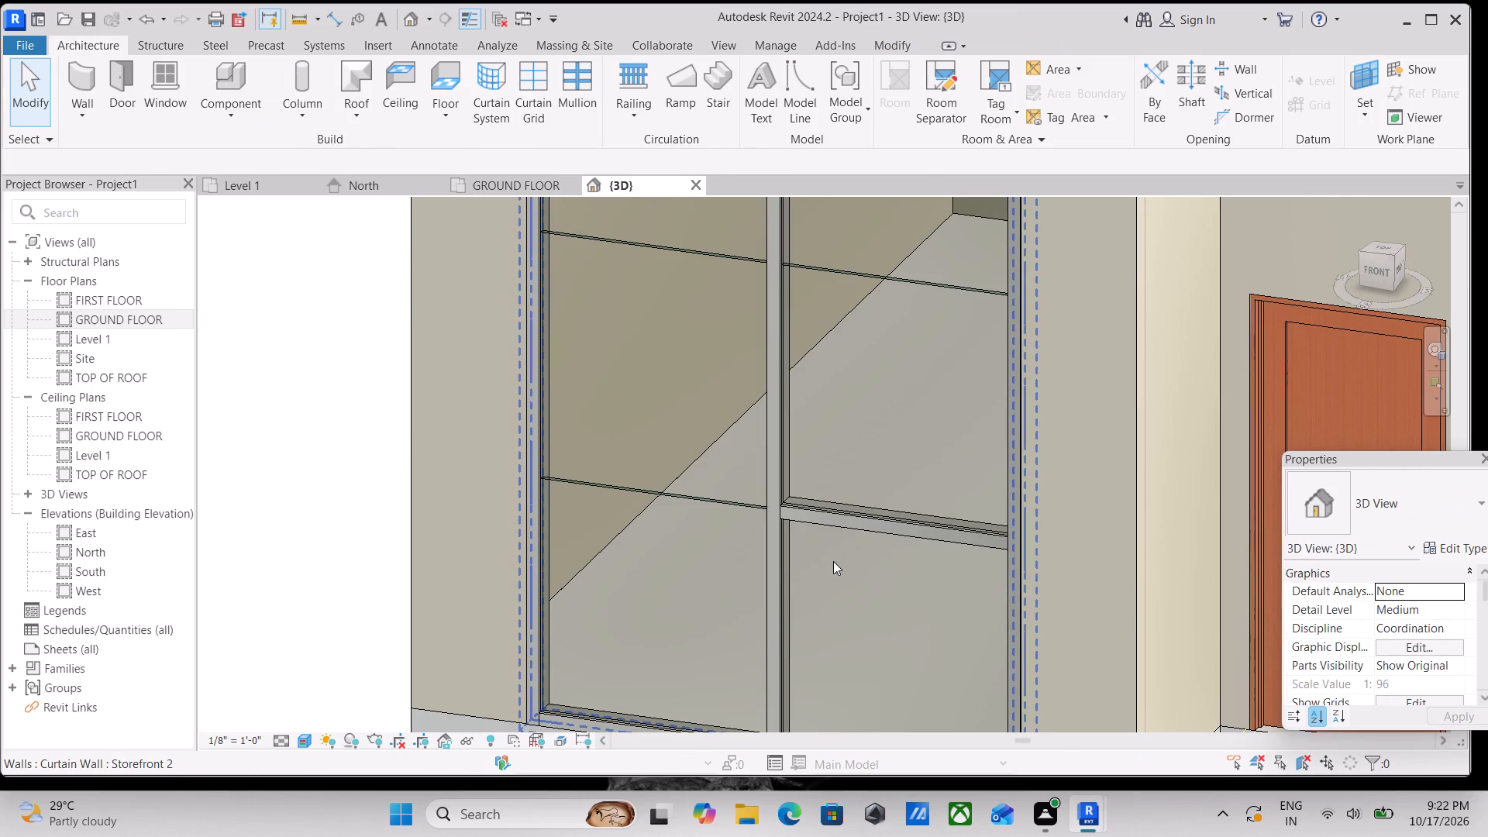
pyautogui.scroll(5, 835, 560)
pyautogui.scroll(-2, 912, 546)
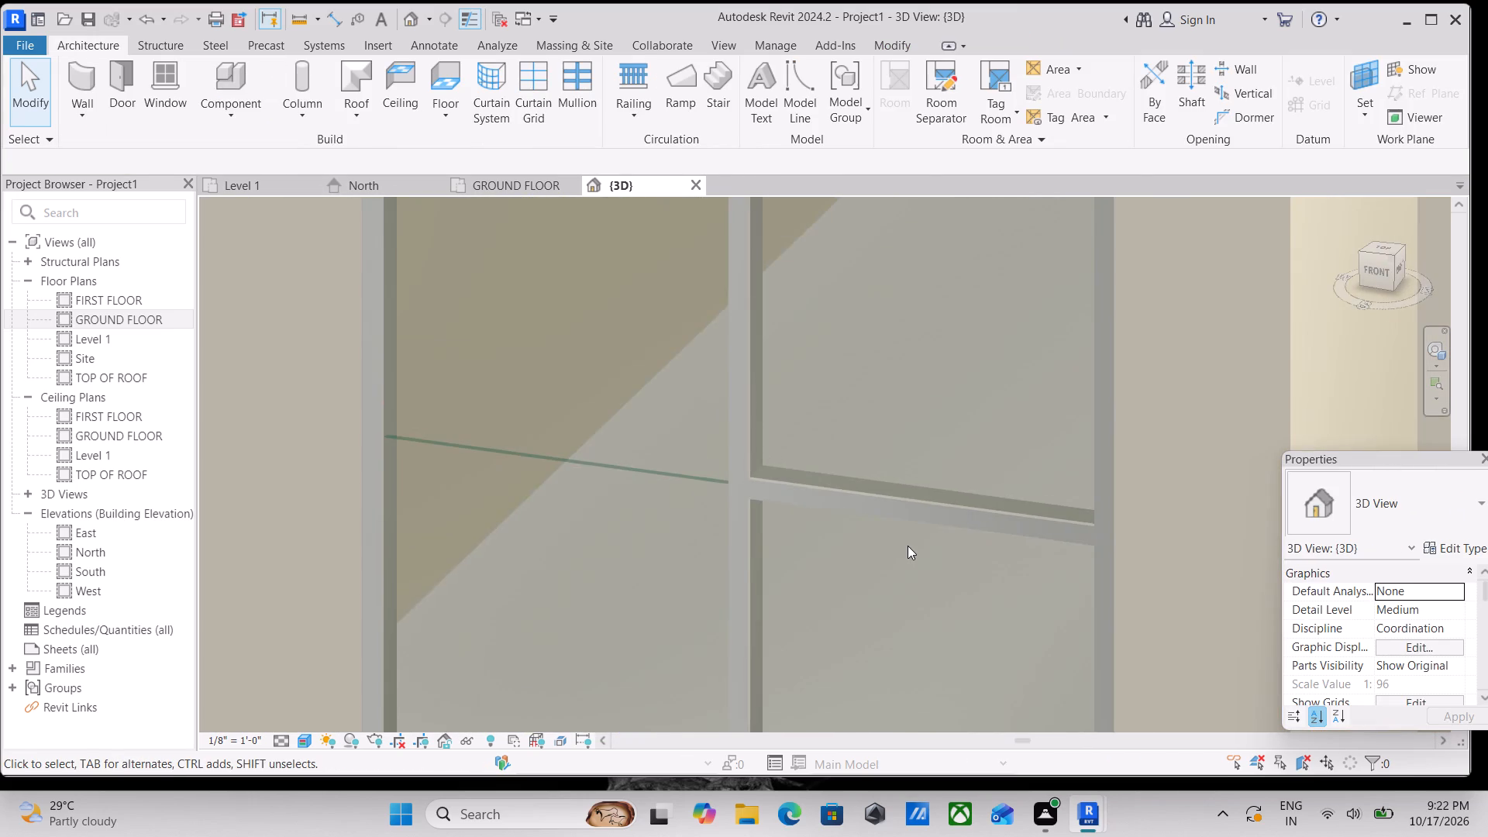
pyautogui.press('Tab')
pyautogui.press('Tab')
pyautogui.press('Tab')
pyautogui.press('Tab')
pyautogui.press('Tab')
pyautogui.press('Tab')
pyautogui.press('Tab')
pyautogui.press('Tab')
pyautogui.press('Tab')
pyautogui.press('Tab')
pyautogui.press('Tab')
pyautogui.press('Tab')
pyautogui.press('Tab')
pyautogui.press('Tab')
pyautogui.press('Tab')
pyautogui.press('Tab')
pyautogui.press('Tab')
pyautogui.press('Tab')
pyautogui.press('Tab')
pyautogui.press('Tab')
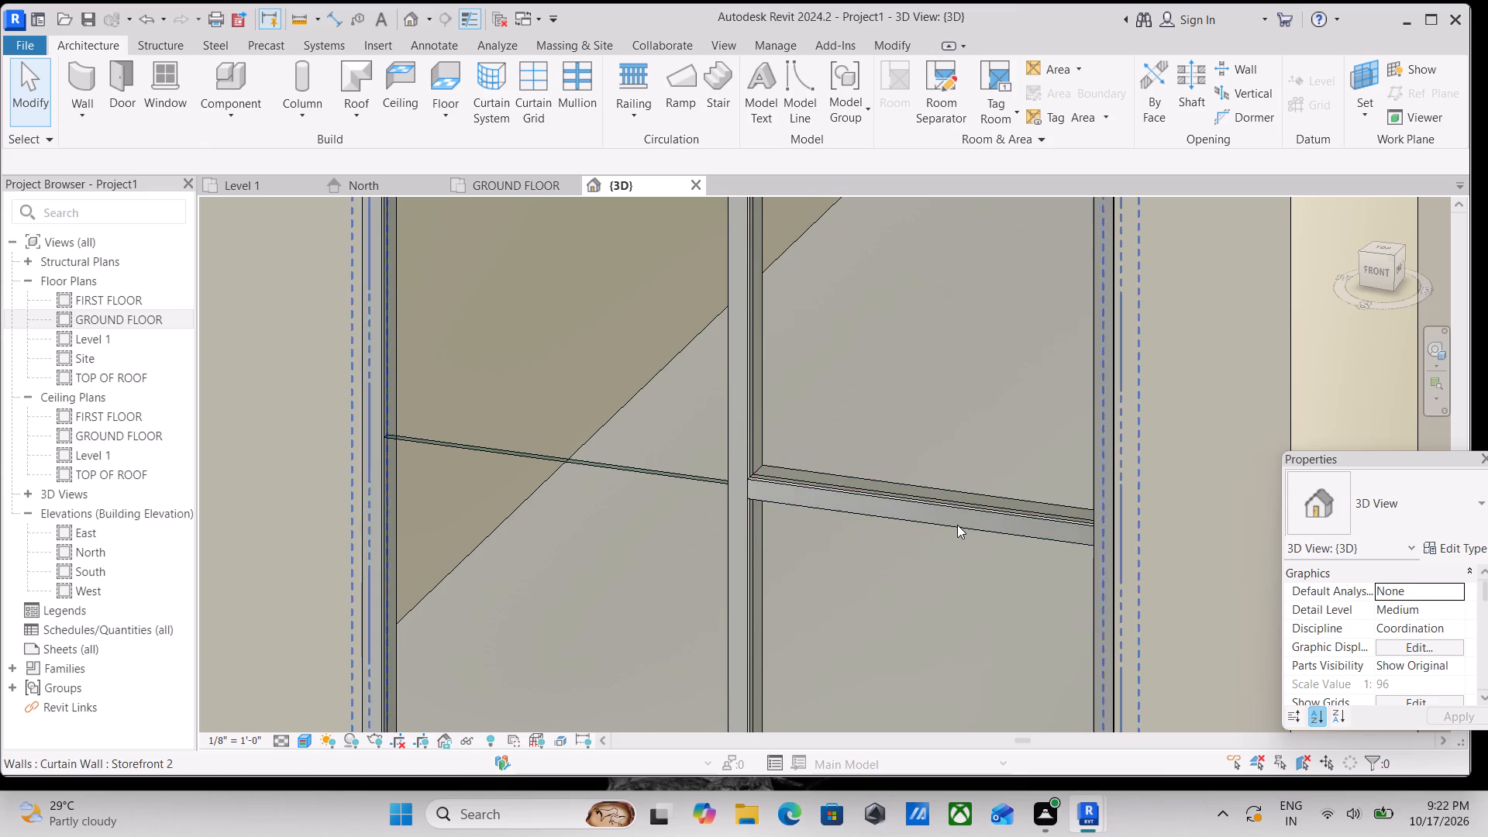
pyautogui.click(957, 525)
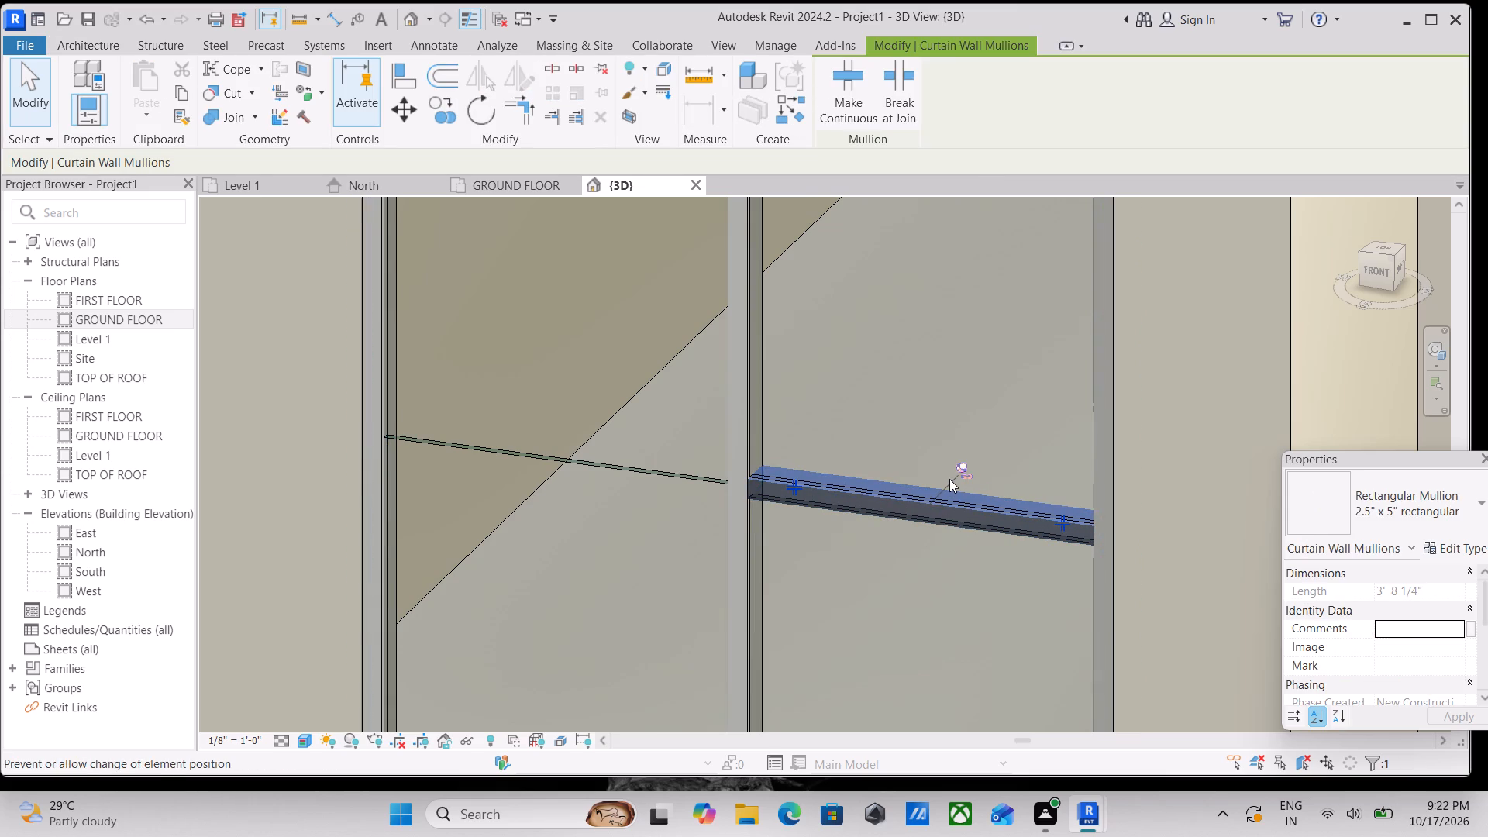
pyautogui.click(949, 479)
pyautogui.rightClick(949, 479)
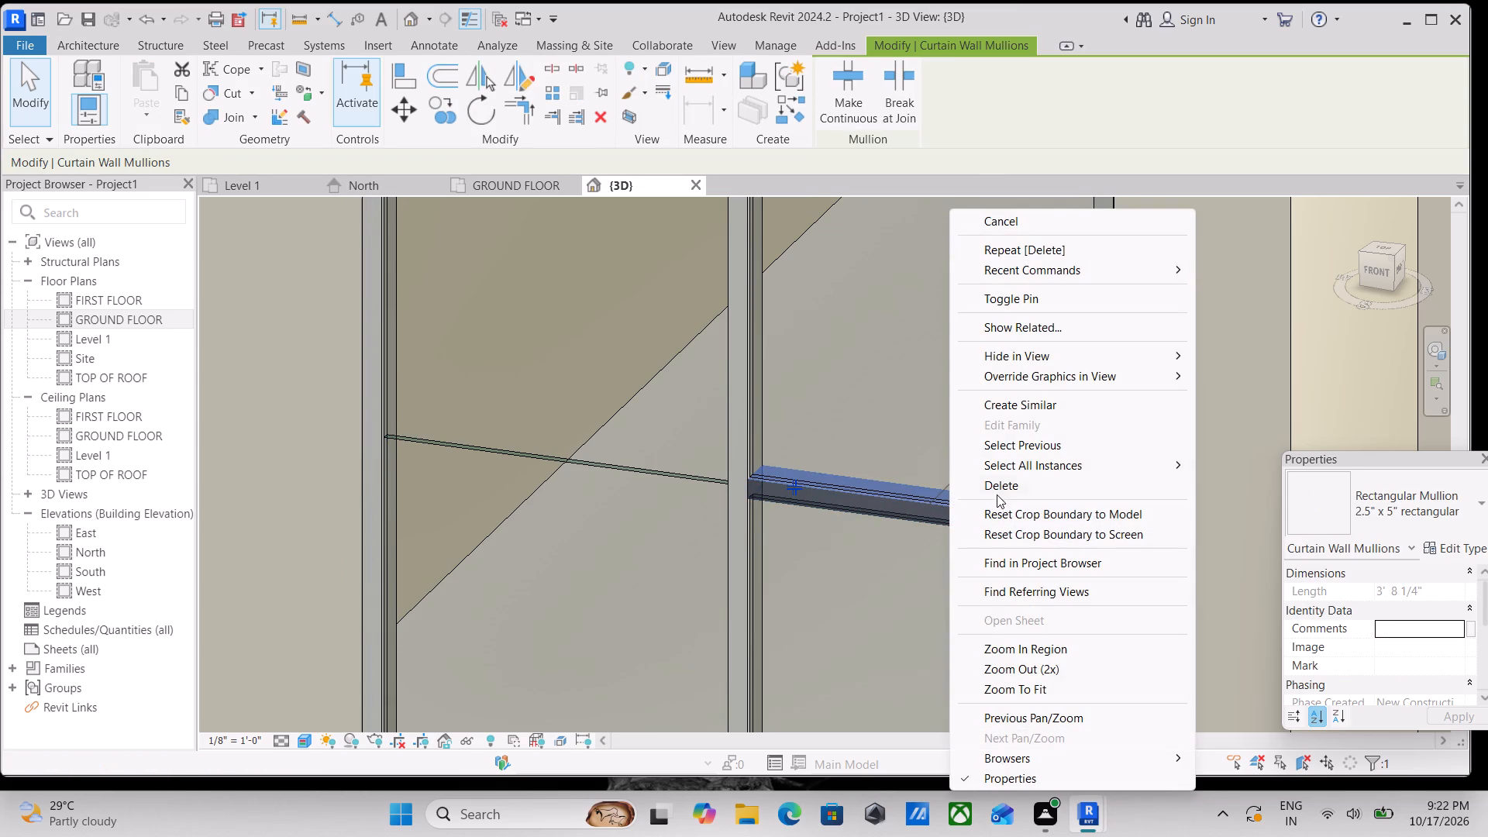
pyautogui.click(997, 491)
pyautogui.scroll(-4, 997, 491)
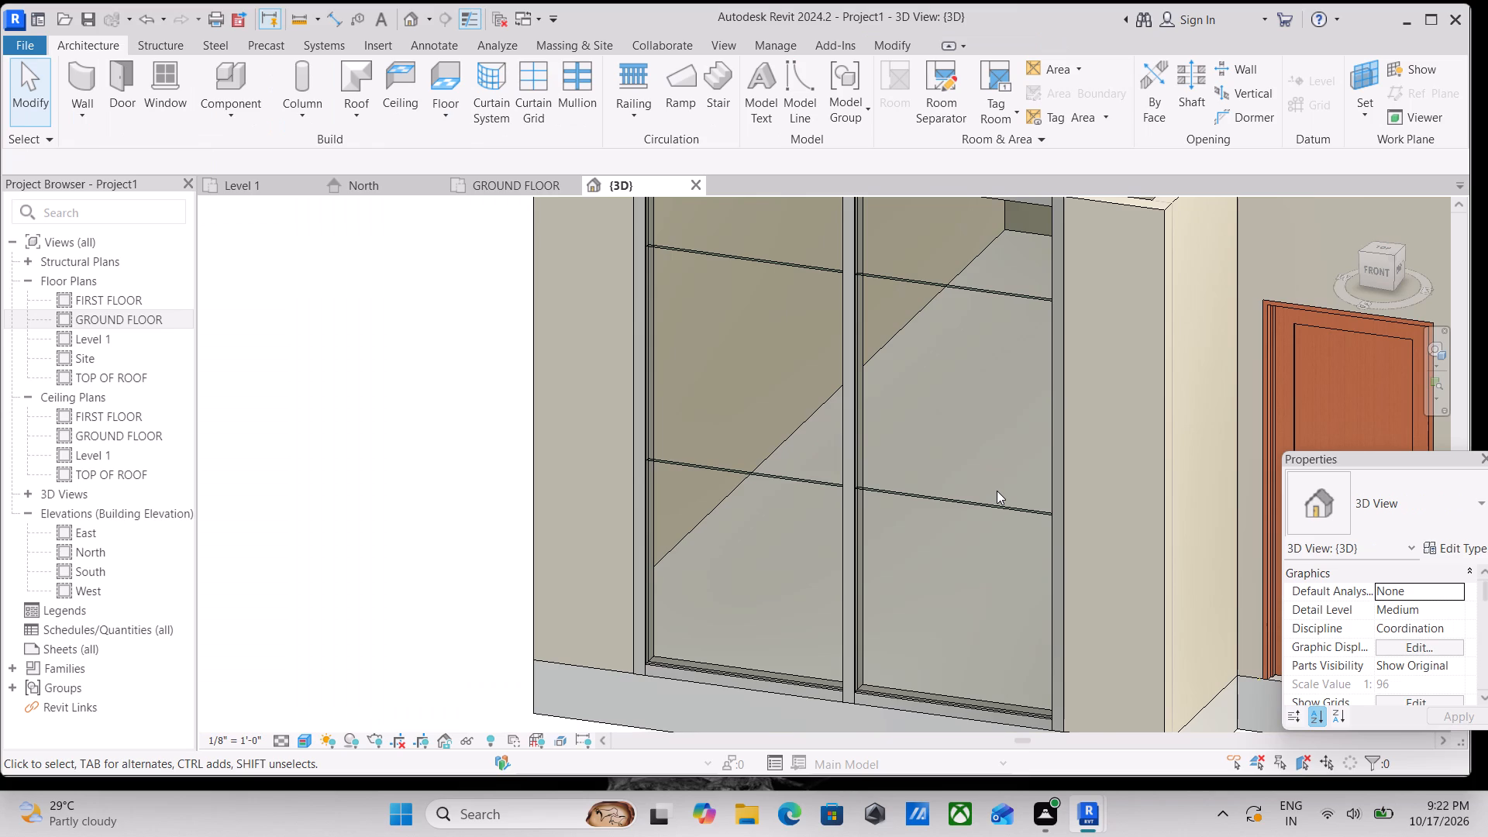
# Unpin the lower horizontal curtain grid line of the Storefront 2 garage front.
pyautogui.scroll(2, 932, 510)
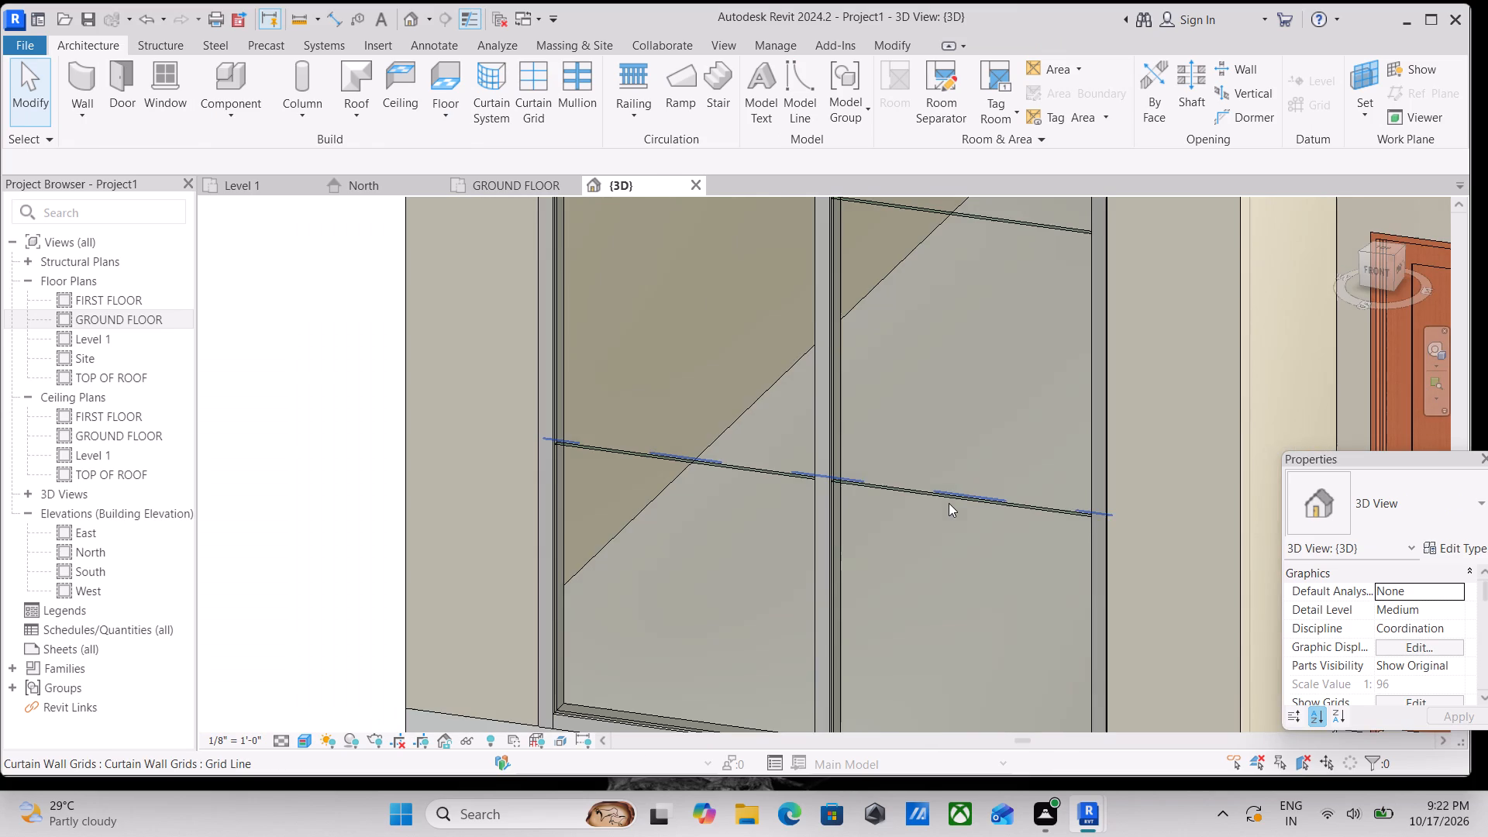
pyautogui.click(949, 503)
pyautogui.rightClick(949, 503)
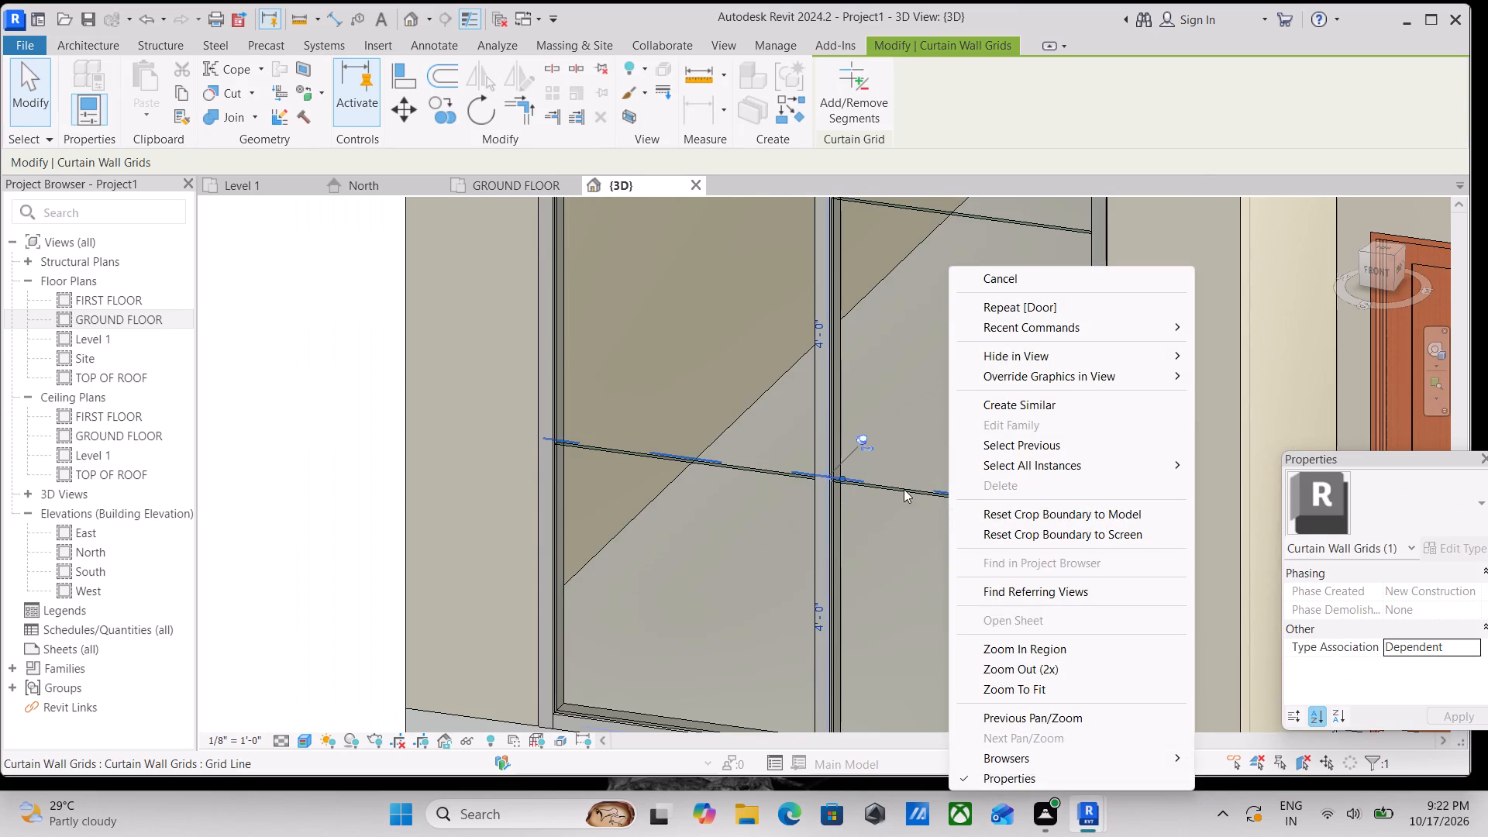
pyautogui.click(866, 436)
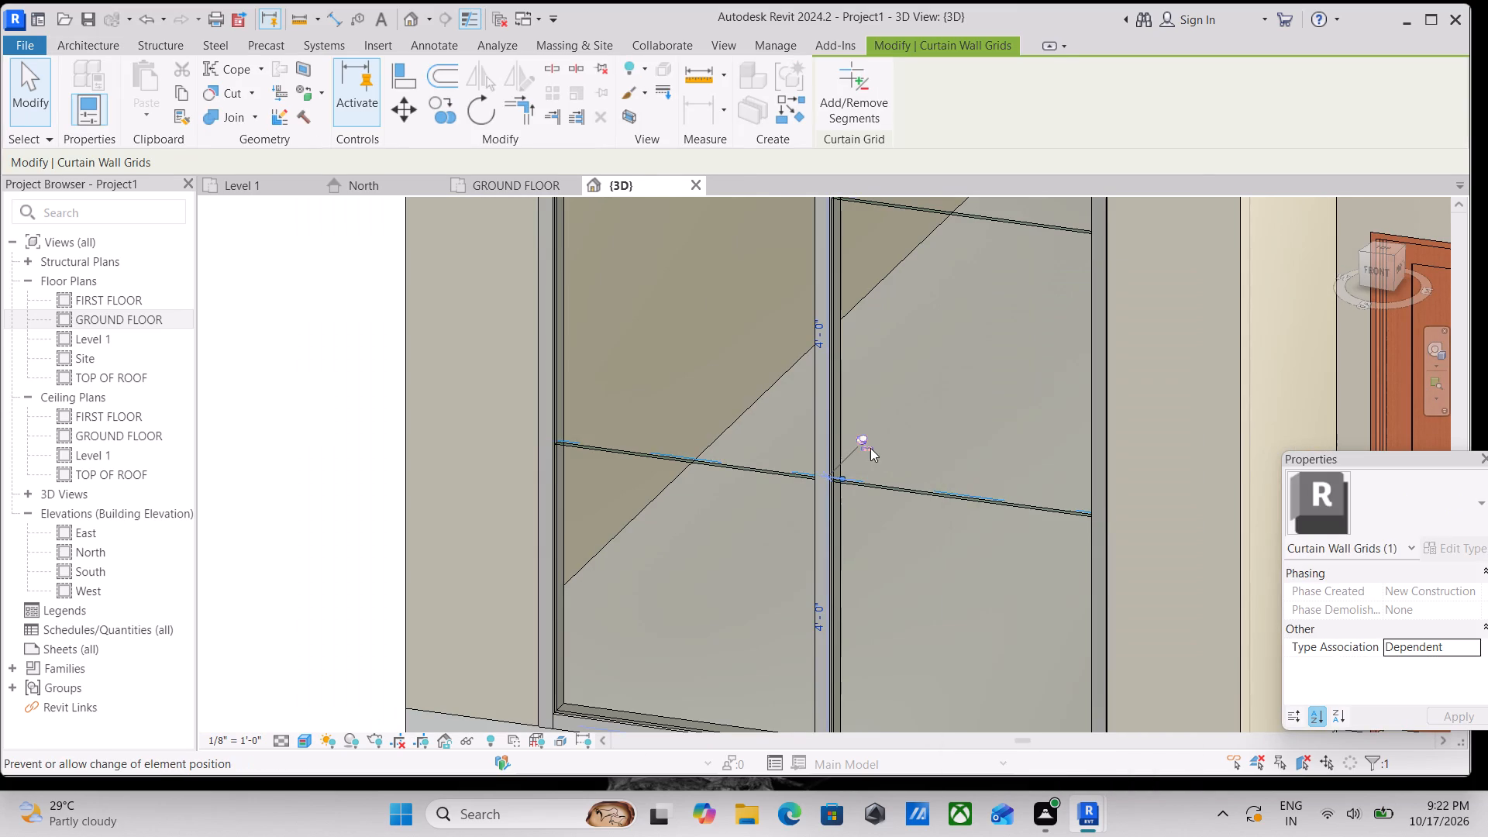
pyautogui.scroll(6, 870, 448)
pyautogui.click(856, 428)
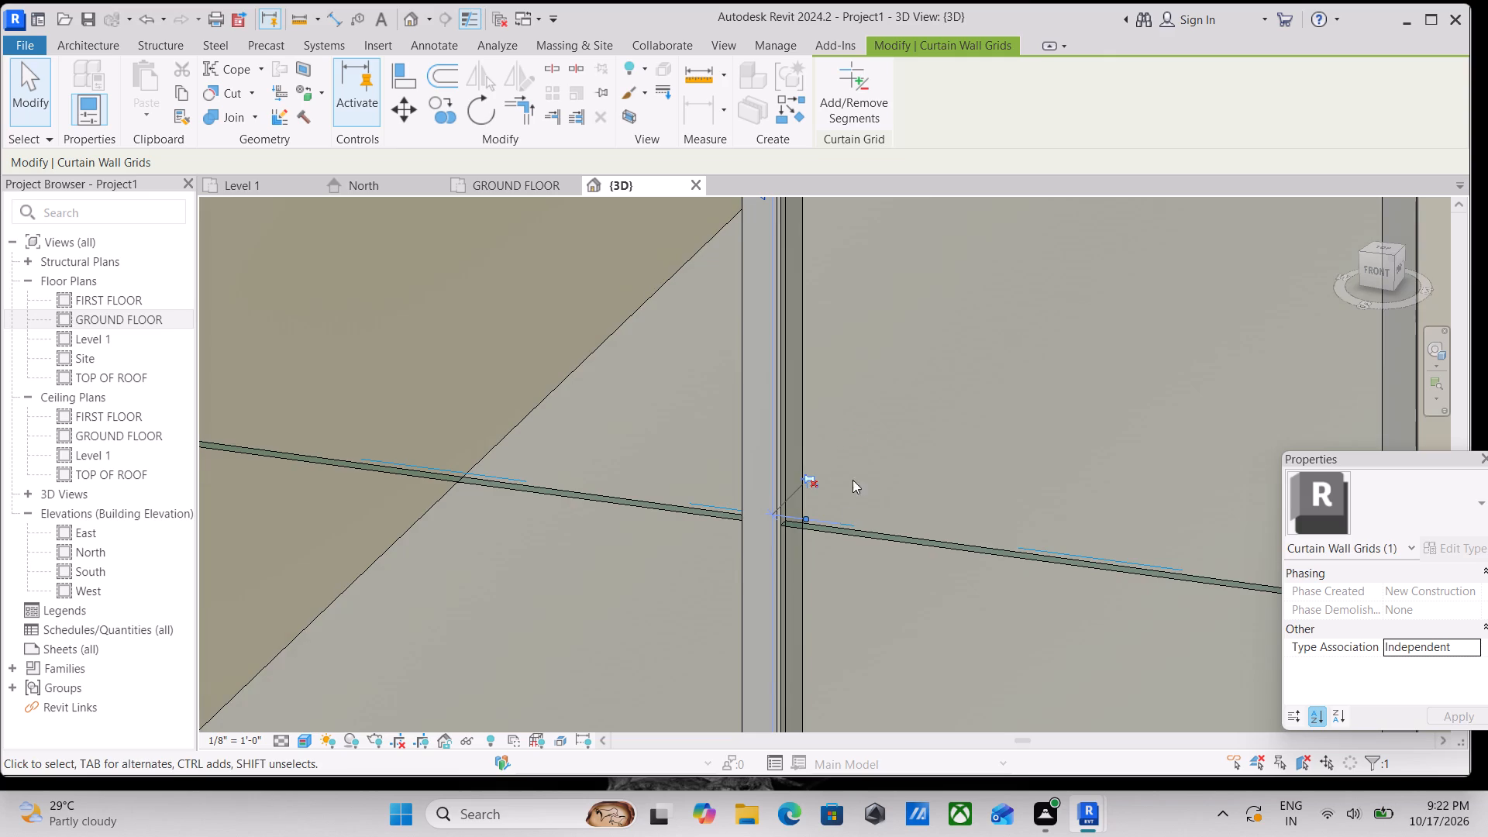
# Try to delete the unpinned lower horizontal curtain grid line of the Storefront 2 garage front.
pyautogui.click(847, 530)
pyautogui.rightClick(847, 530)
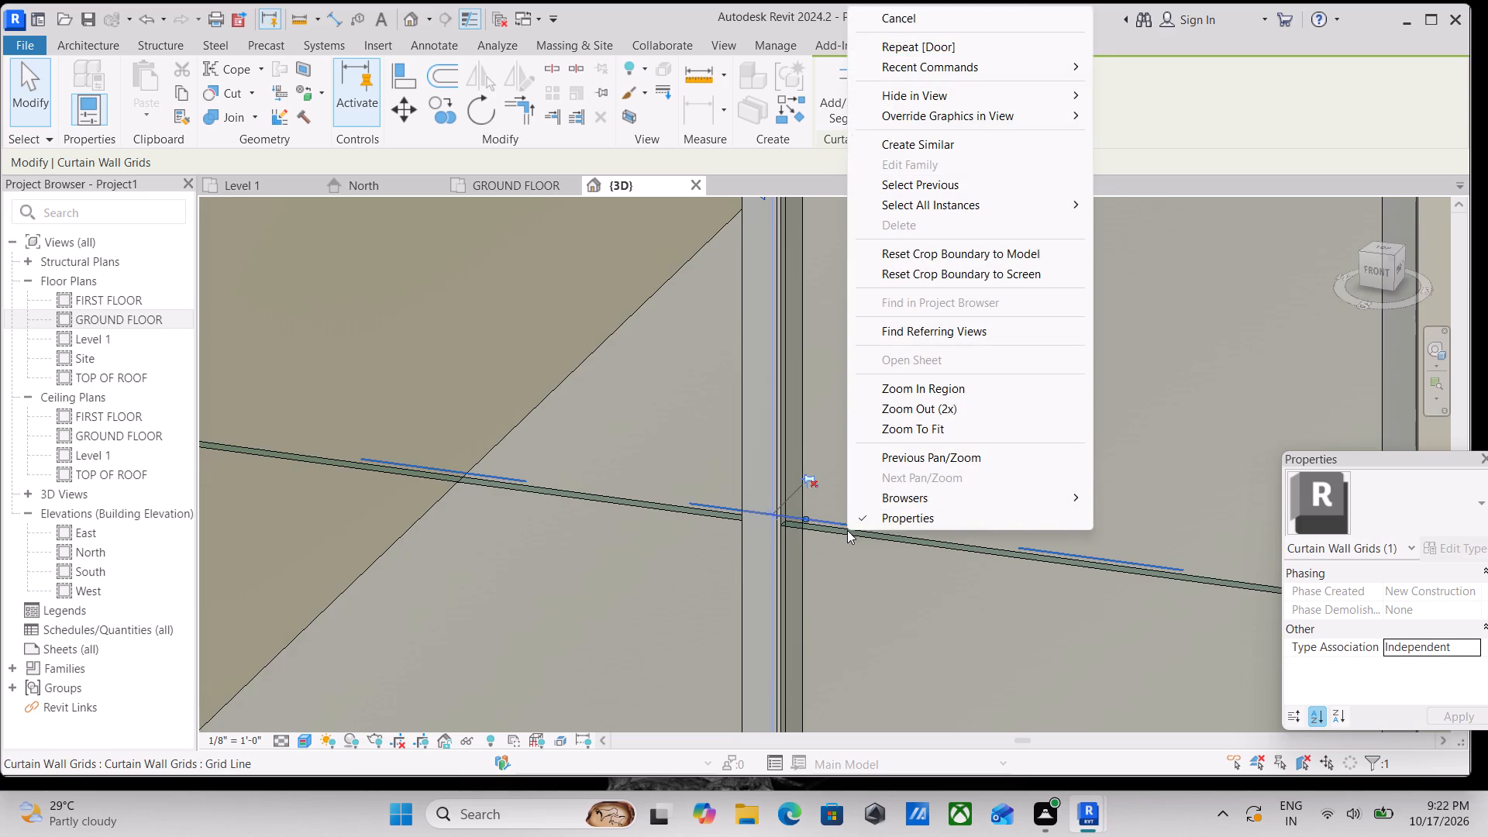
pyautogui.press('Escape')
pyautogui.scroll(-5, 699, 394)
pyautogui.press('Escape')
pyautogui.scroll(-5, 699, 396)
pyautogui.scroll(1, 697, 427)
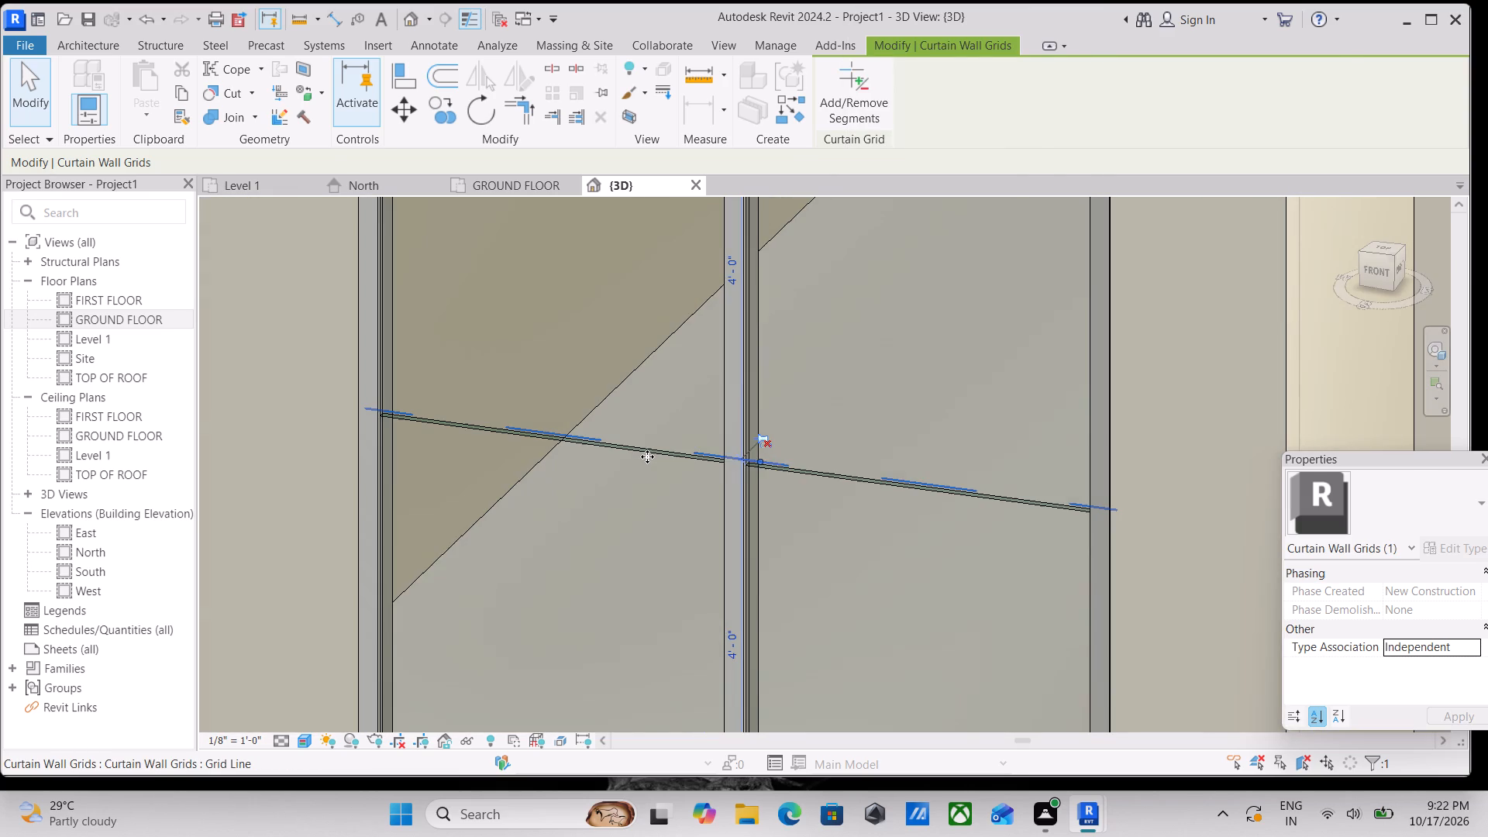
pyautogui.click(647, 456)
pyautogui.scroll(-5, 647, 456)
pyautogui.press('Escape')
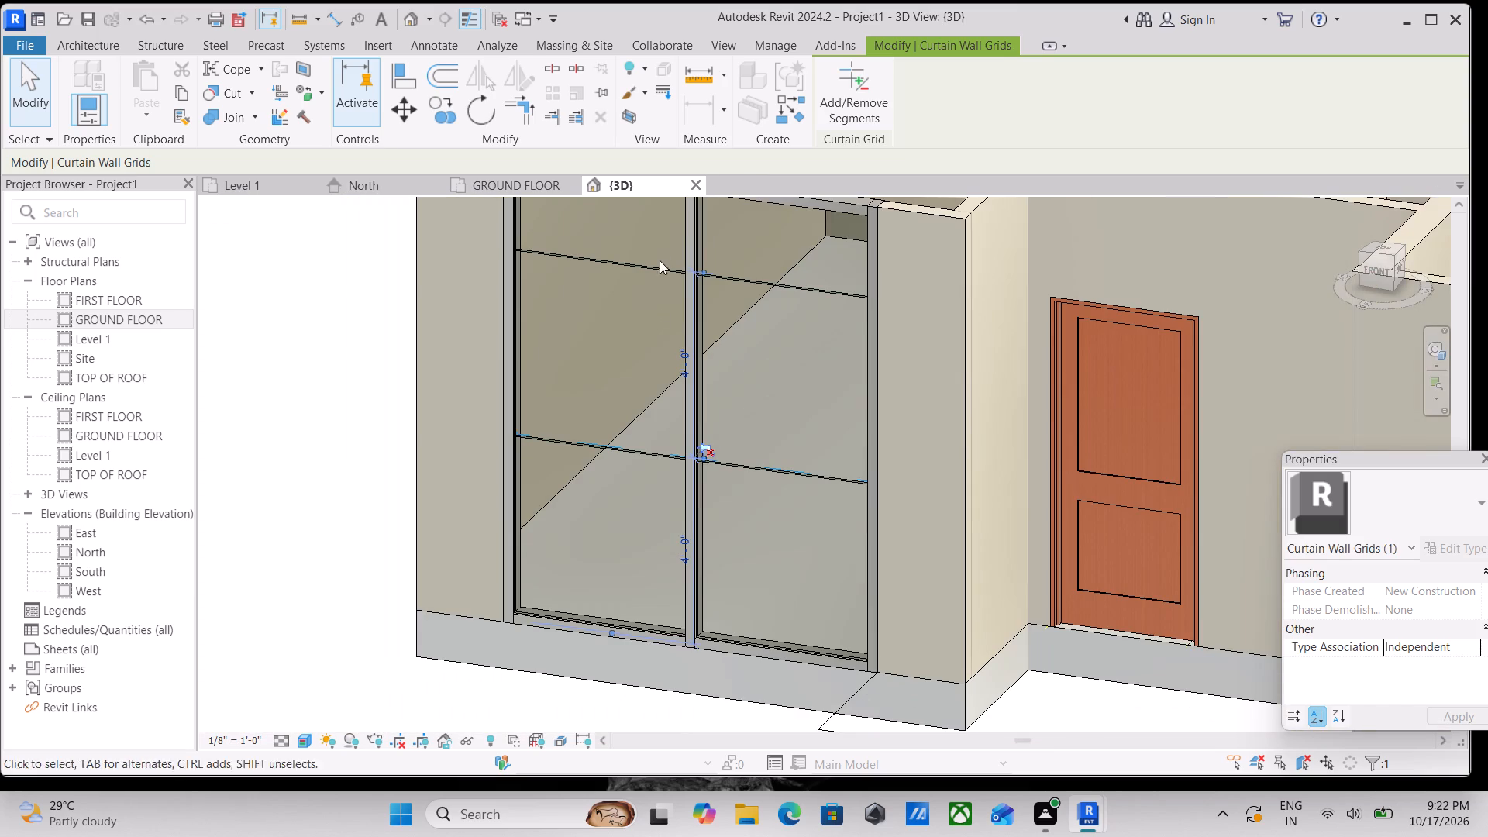
# Remove both segments of the upper horizontal curtain grid line from the Storefront 2 garage front with Add/Remove Segments.
pyautogui.scroll(7, 654, 274)
pyautogui.click(659, 256)
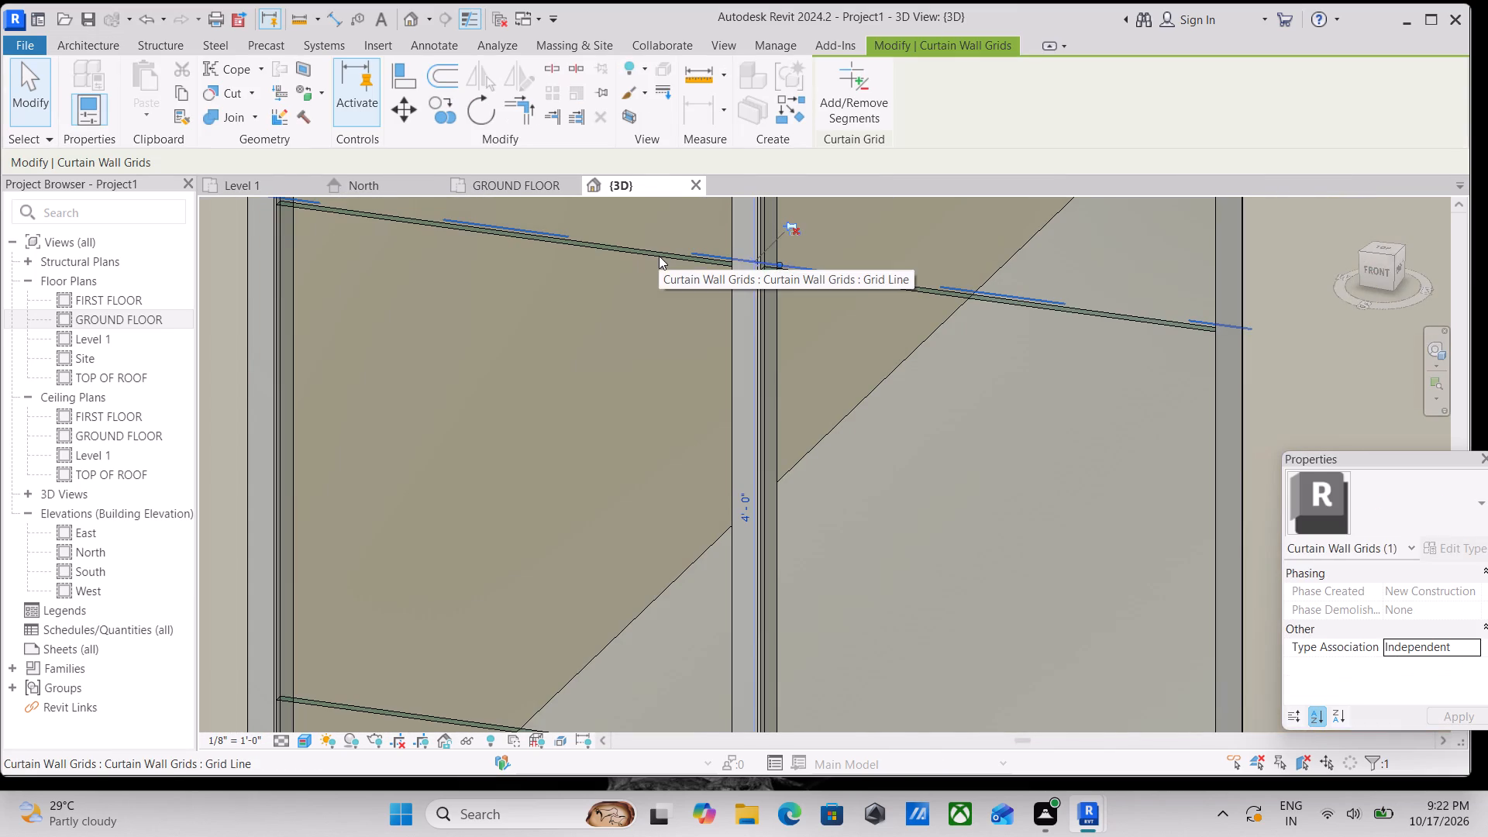
pyautogui.rightClick(659, 256)
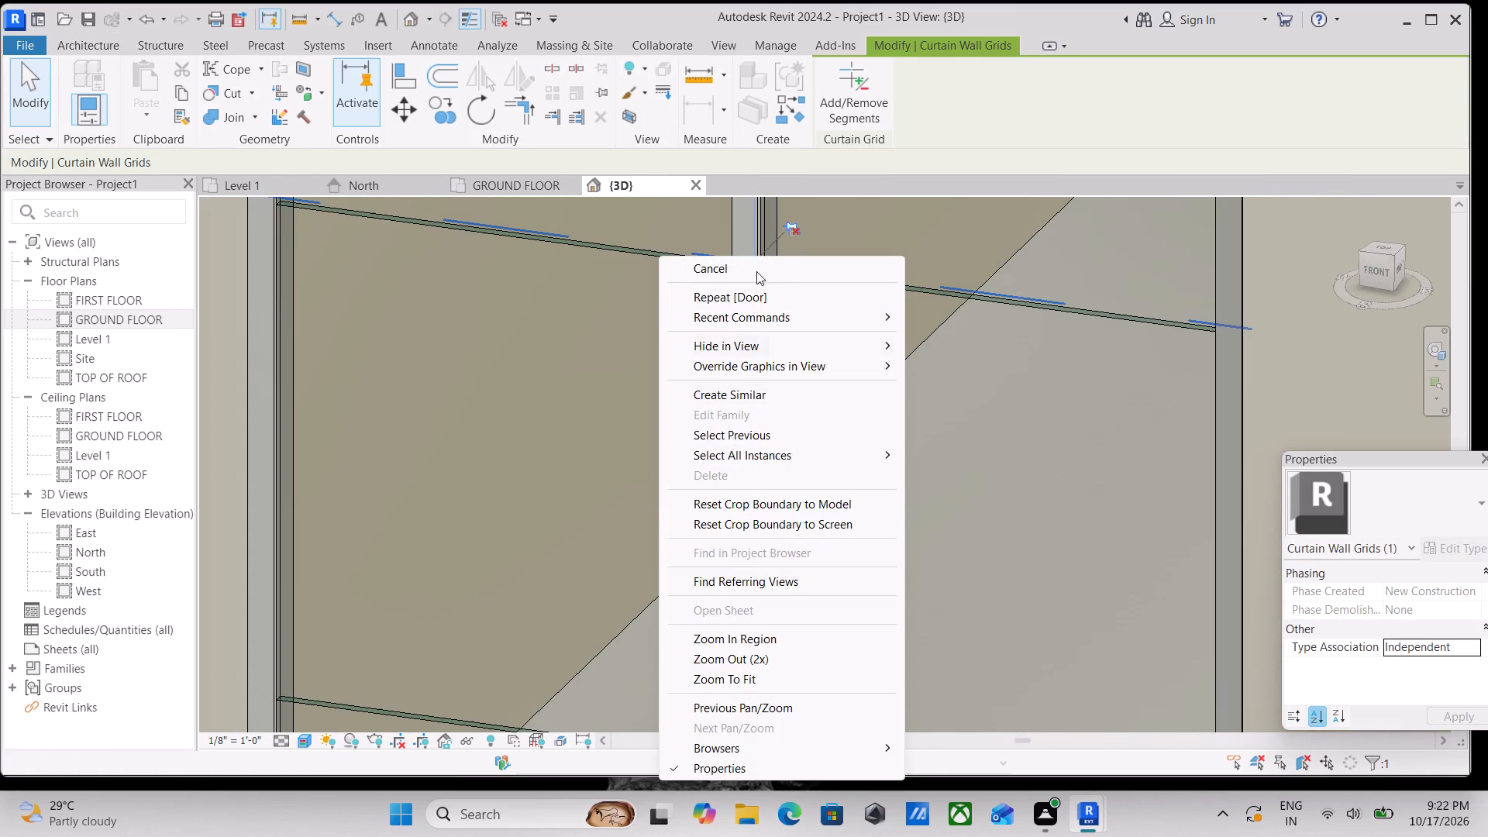
pyautogui.click(849, 95)
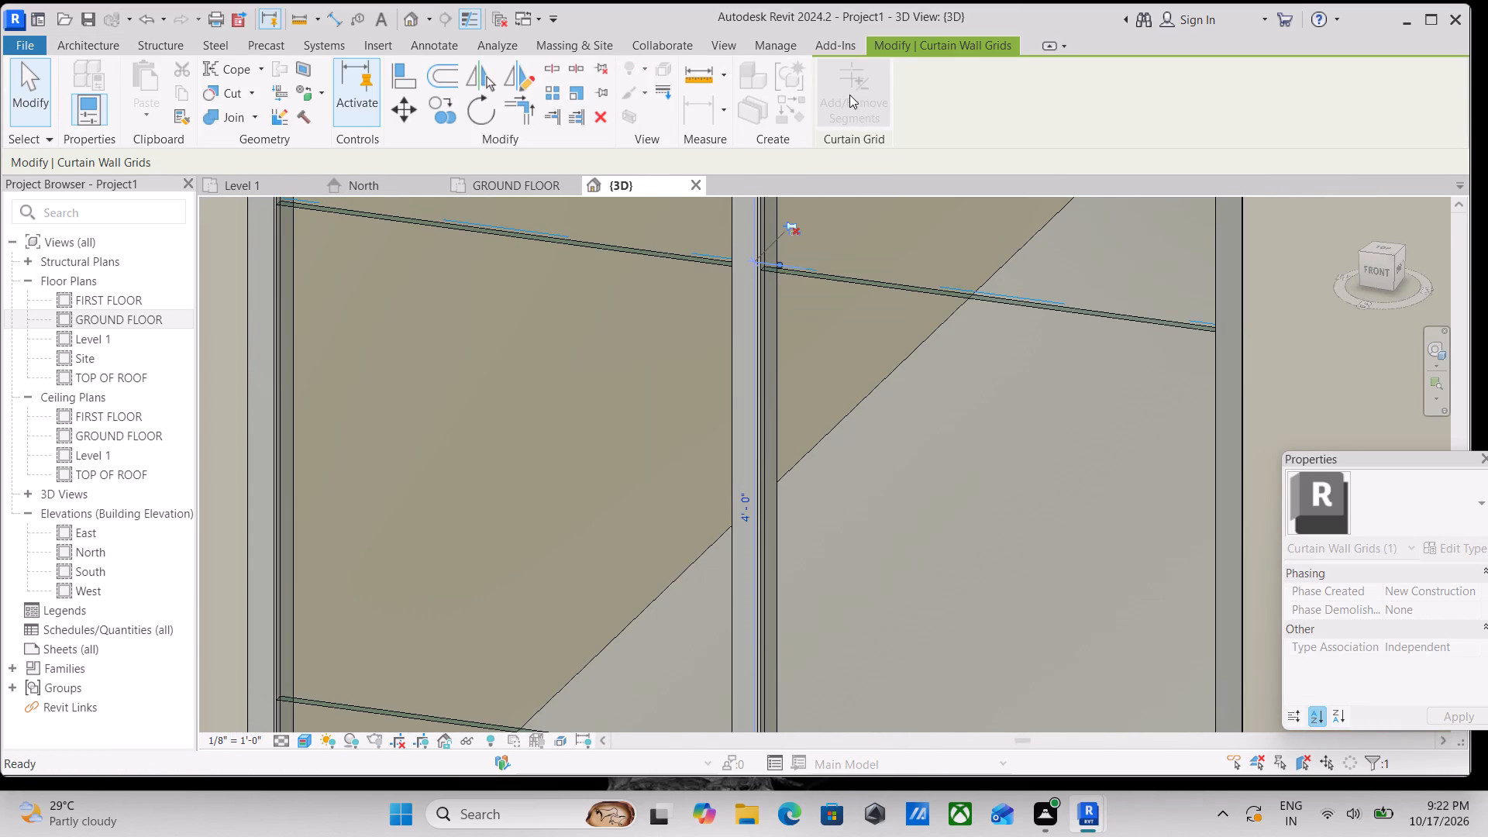
pyautogui.click(828, 276)
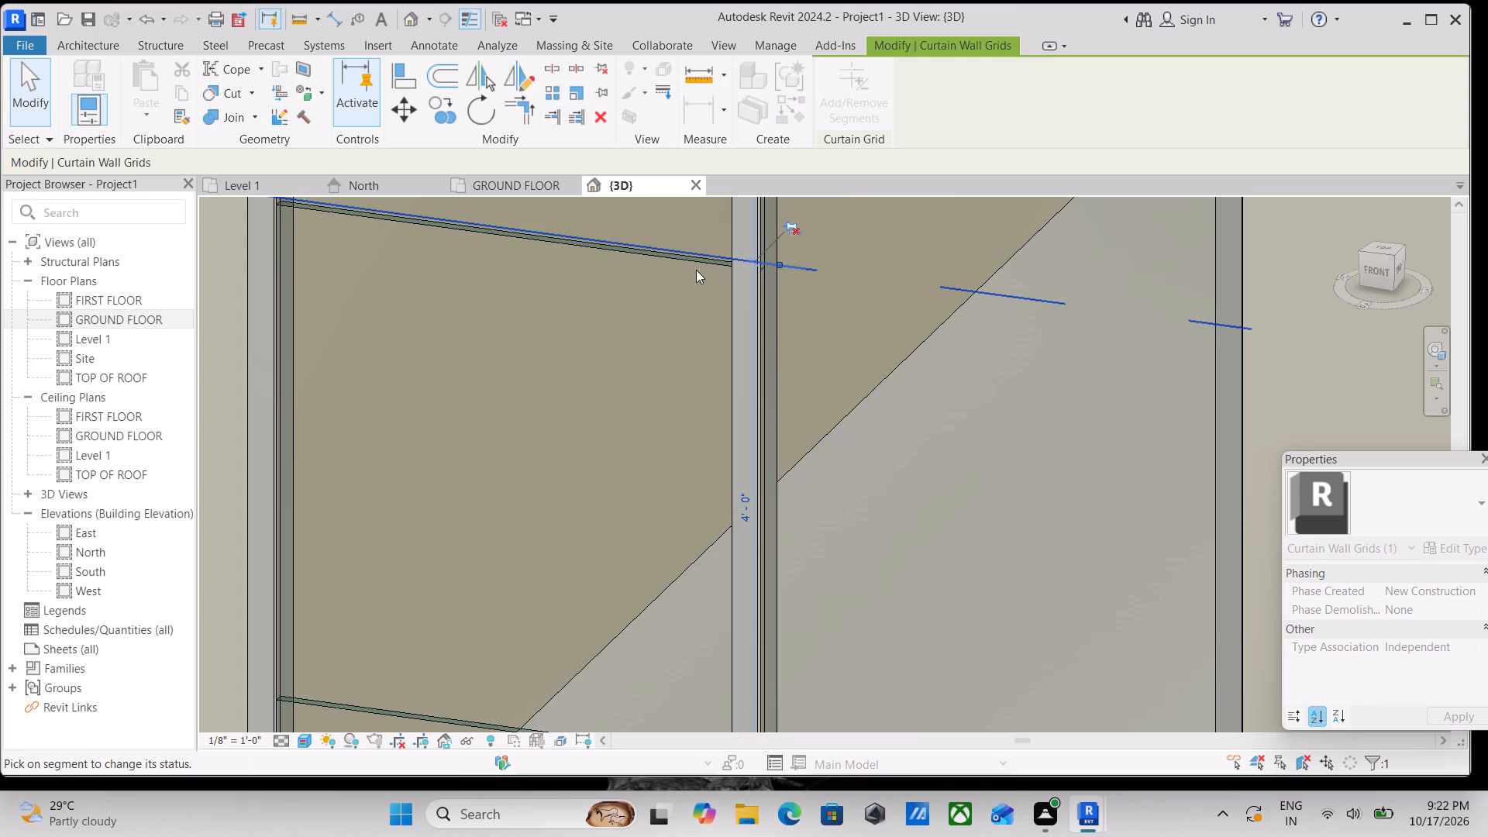
pyautogui.click(678, 250)
pyautogui.scroll(-5, 675, 254)
pyautogui.moveTo(675, 254); pyautogui.dragTo(680, 258, button='middle')
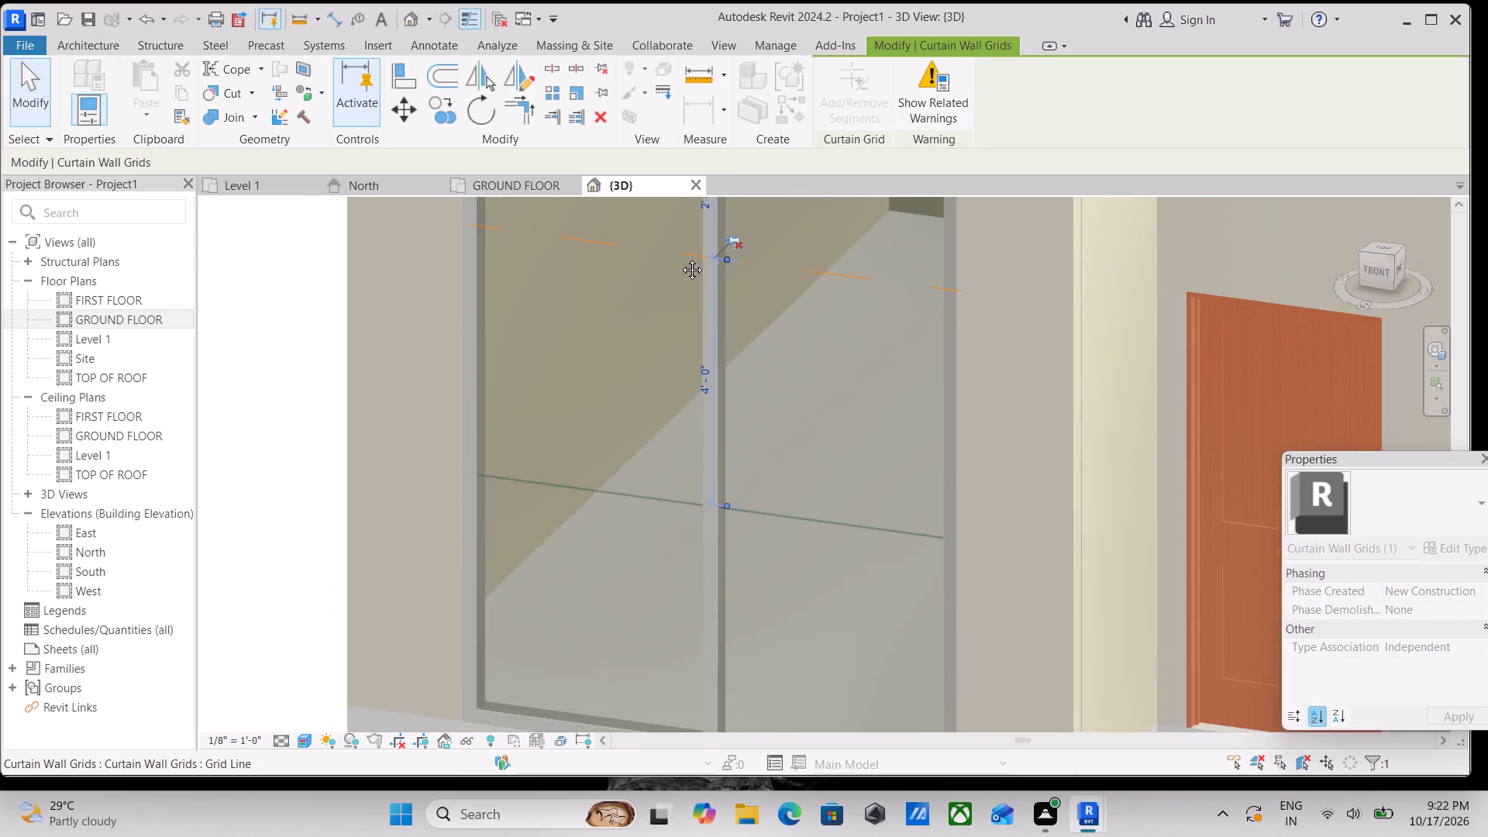
pyautogui.moveTo(680, 258); pyautogui.dragTo(859, 280, button='middle')
pyautogui.moveTo(833, 336); pyautogui.dragTo(844, 287, button='middle')
pyautogui.scroll(7, 867, 463)
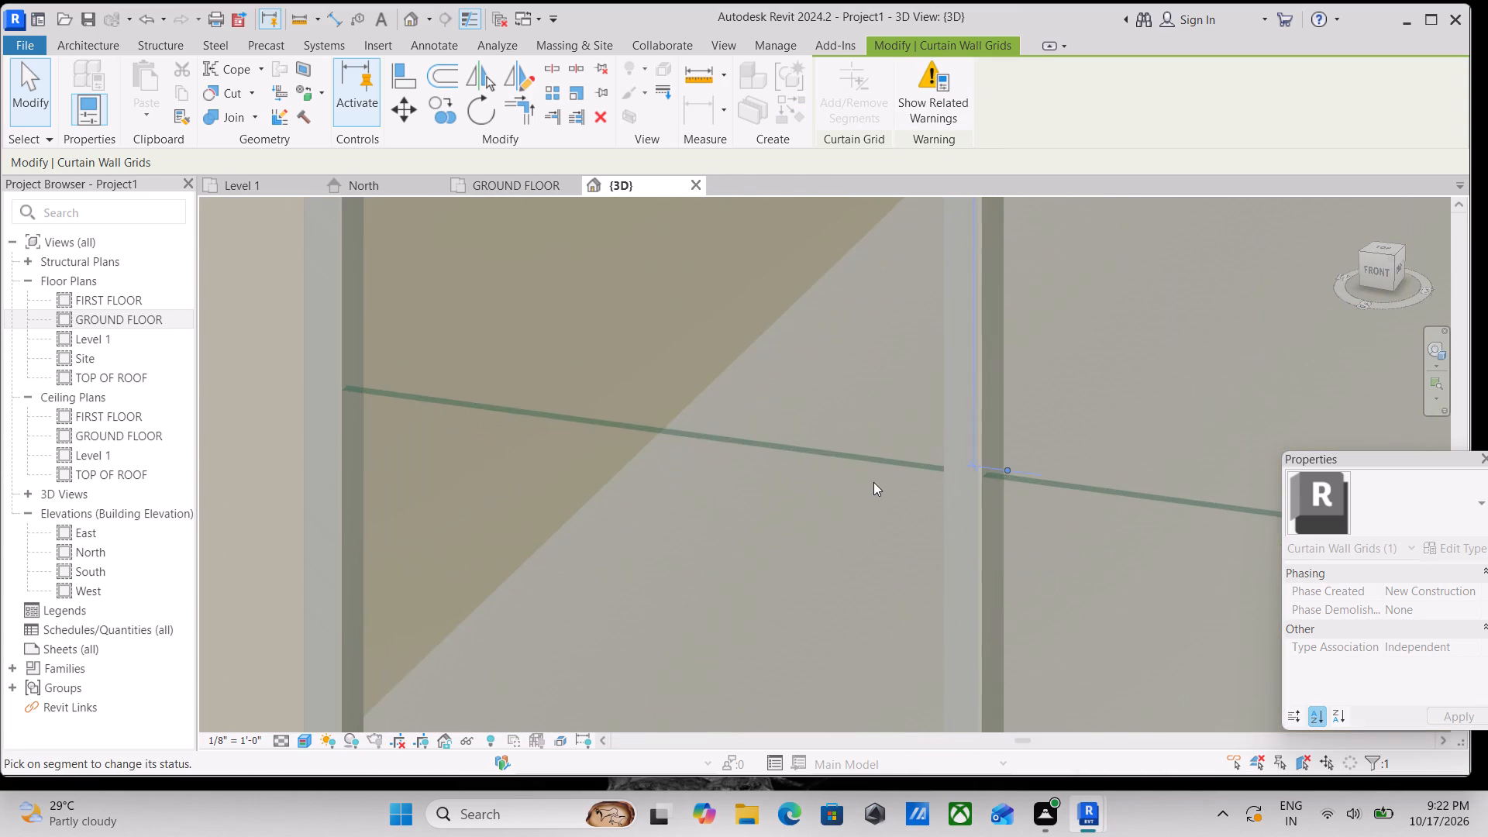
pyautogui.click(866, 463)
pyautogui.scroll(-9, 866, 463)
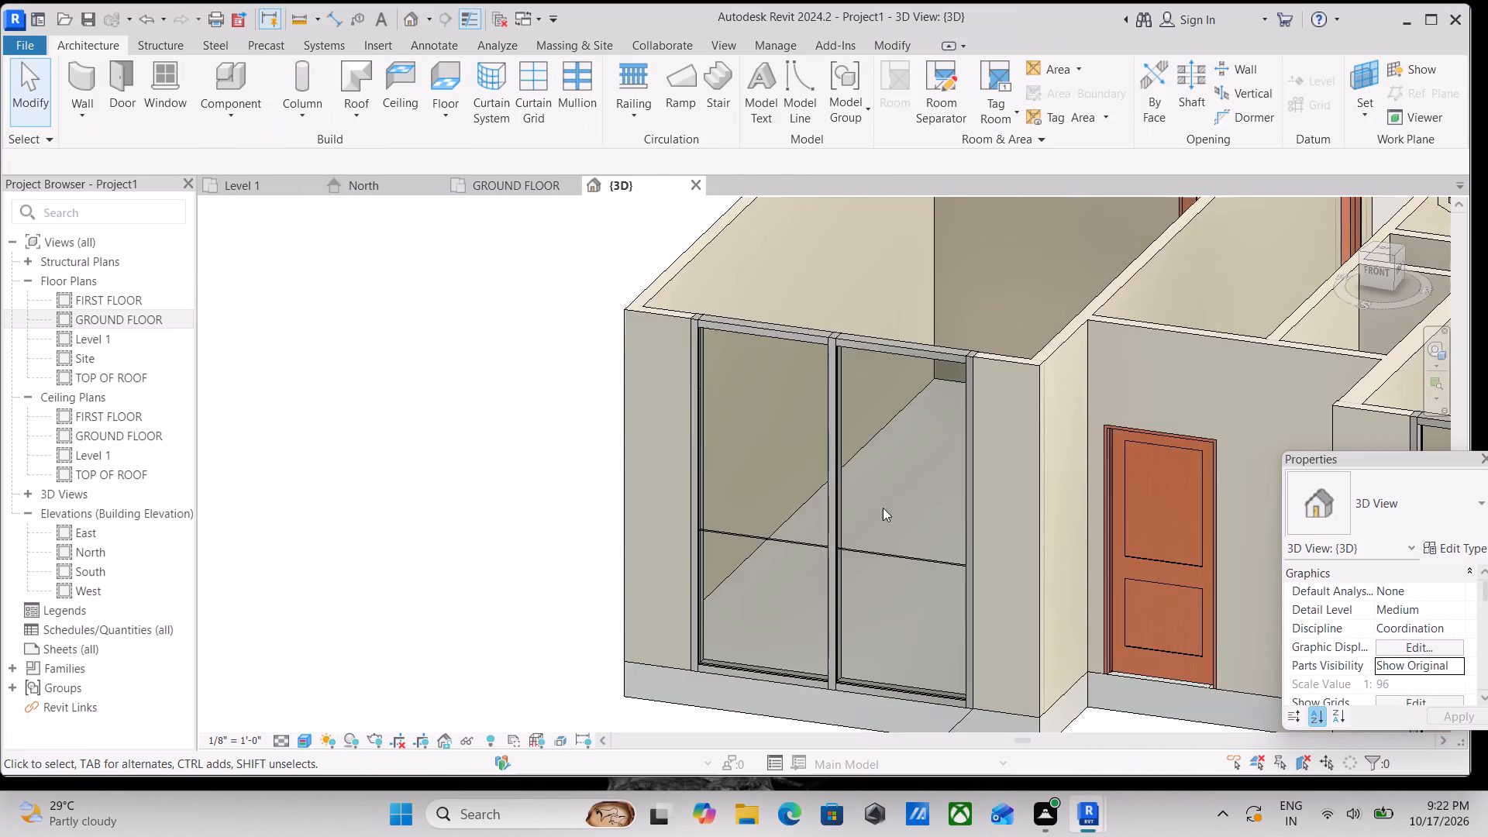
pyautogui.scroll(3, 887, 526)
pyautogui.press('Escape')
# Remove both segments of the lower horizontal curtain grid line from the Storefront 2 garage front with Add/Remove Segments.
pyautogui.moveTo(896, 582); pyautogui.dragTo(921, 486, button='middle')
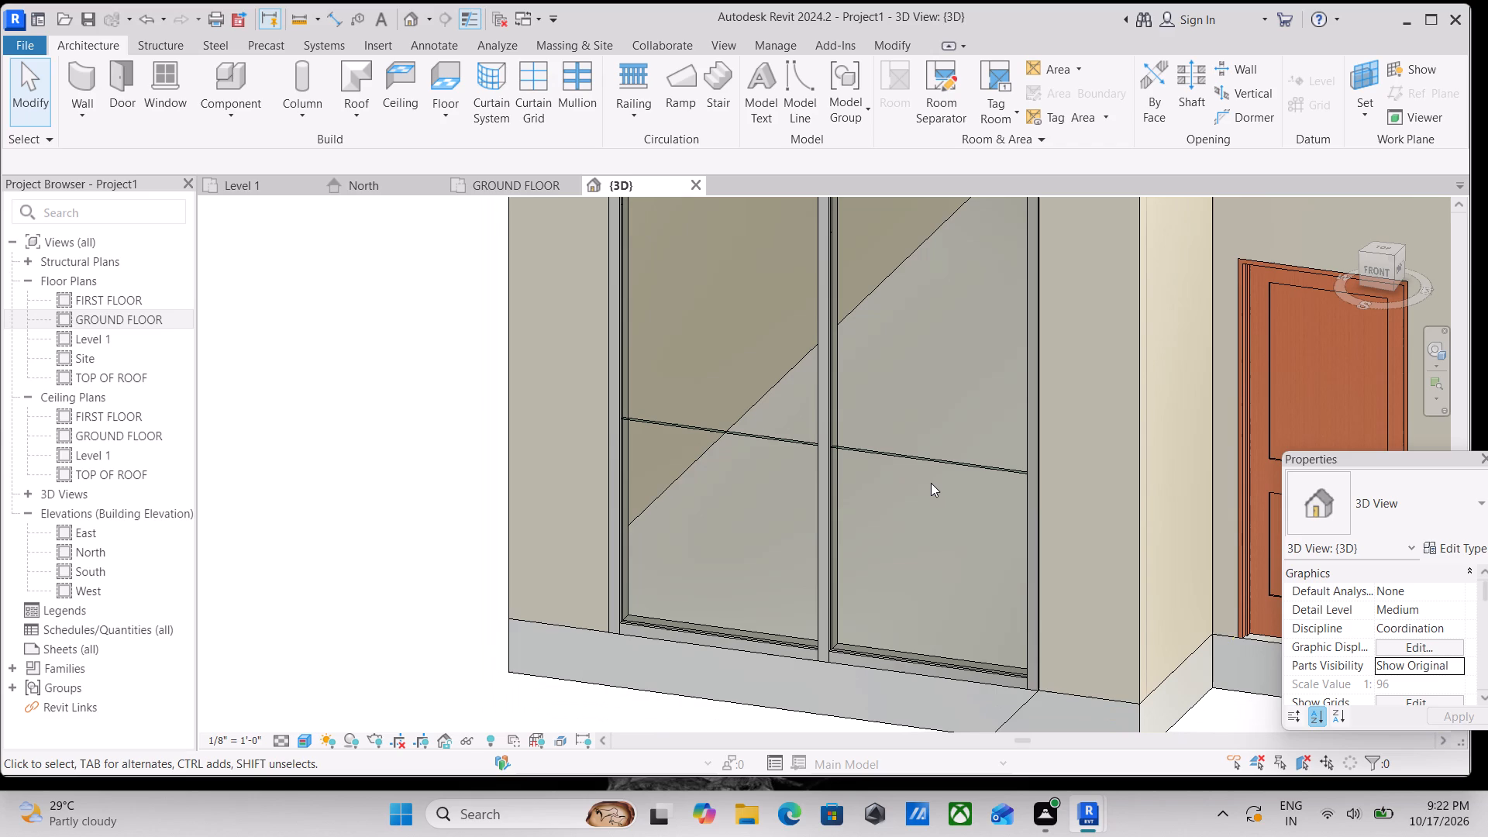
pyautogui.scroll(5, 884, 464)
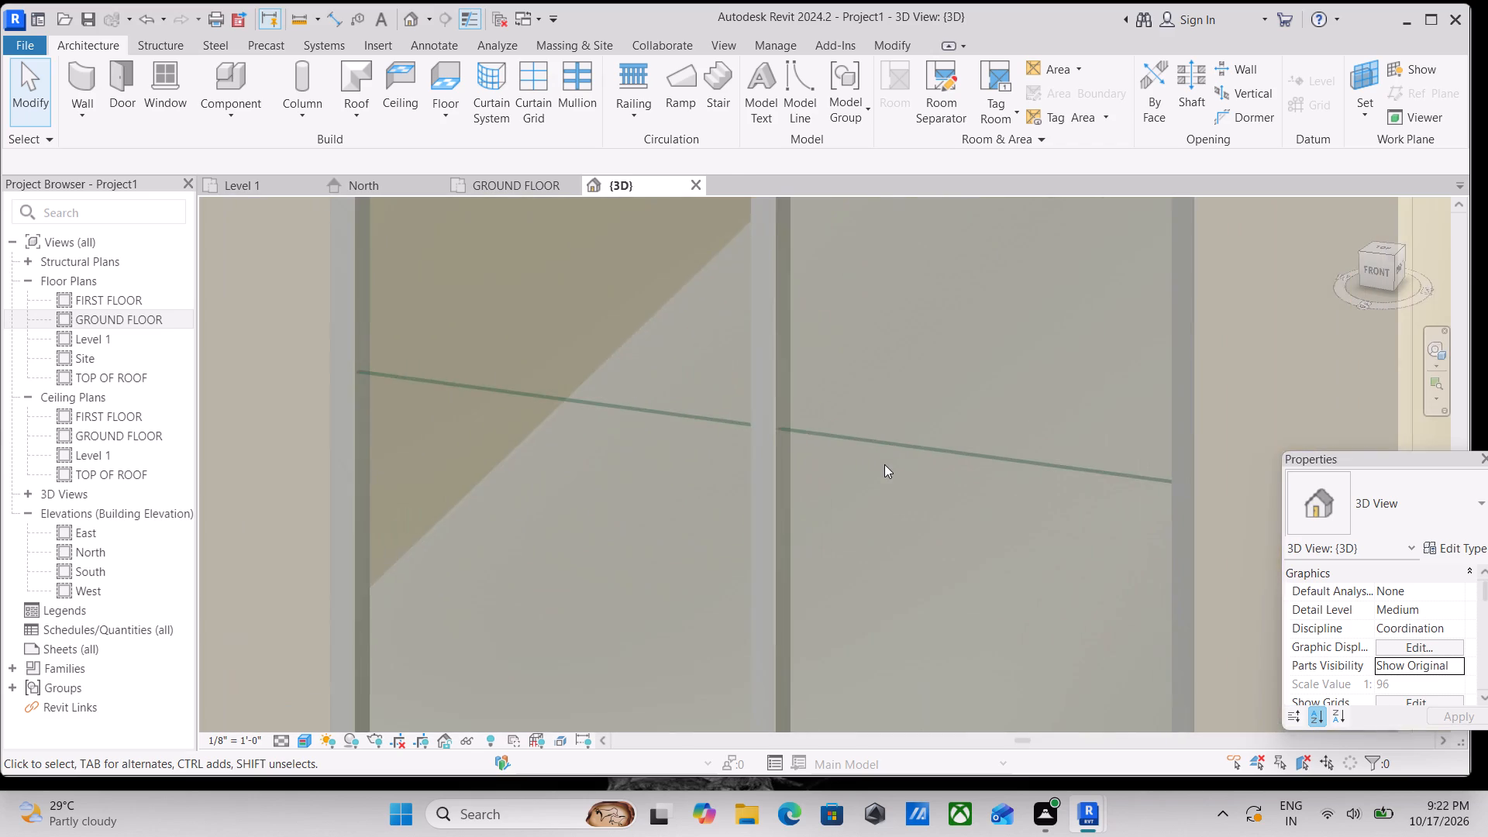
pyautogui.scroll(3, 884, 464)
pyautogui.click(861, 437)
pyautogui.scroll(-2, 861, 437)
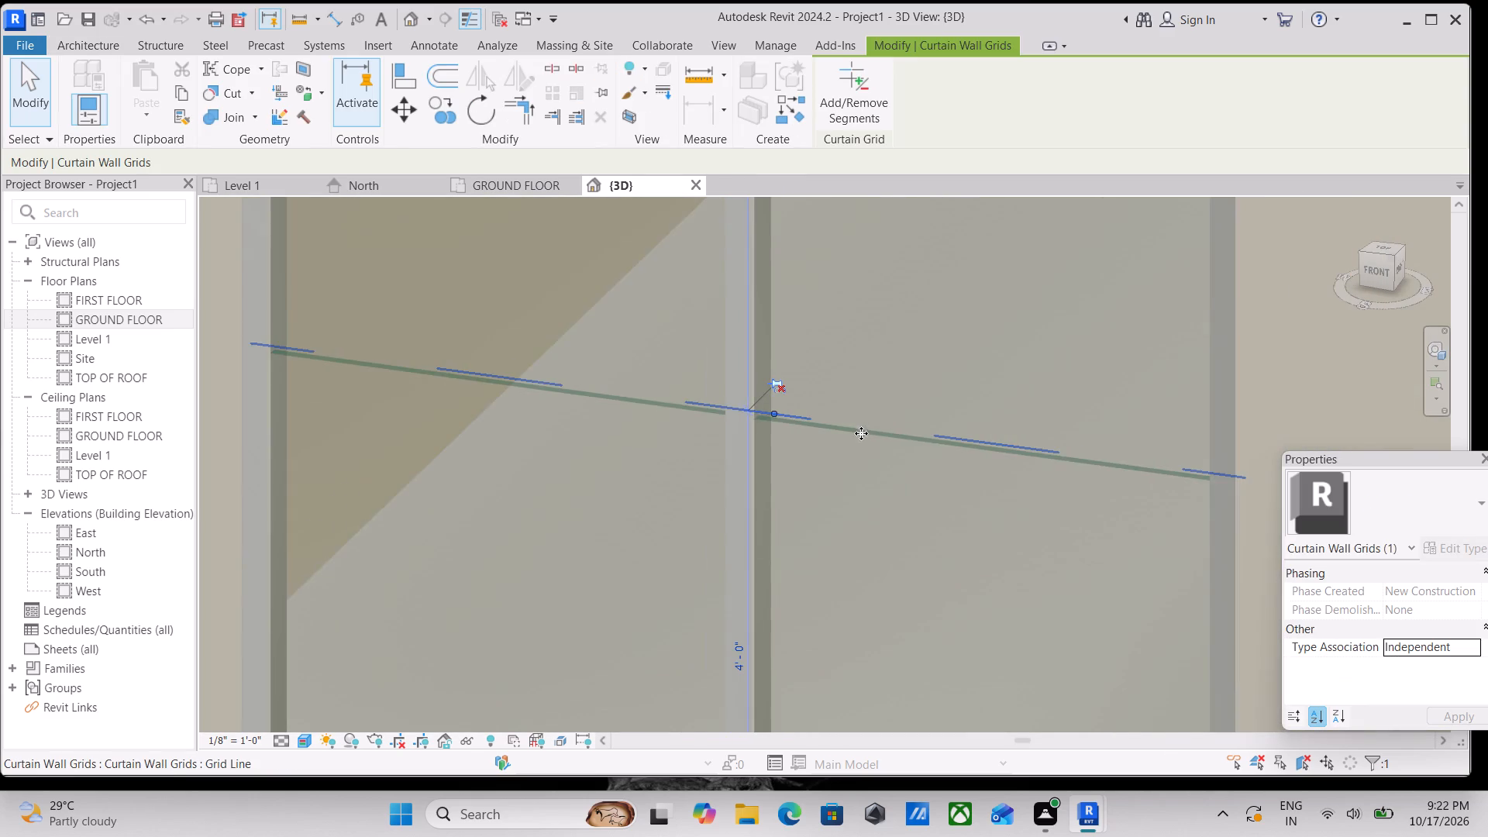
pyautogui.click(848, 88)
pyautogui.click(867, 437)
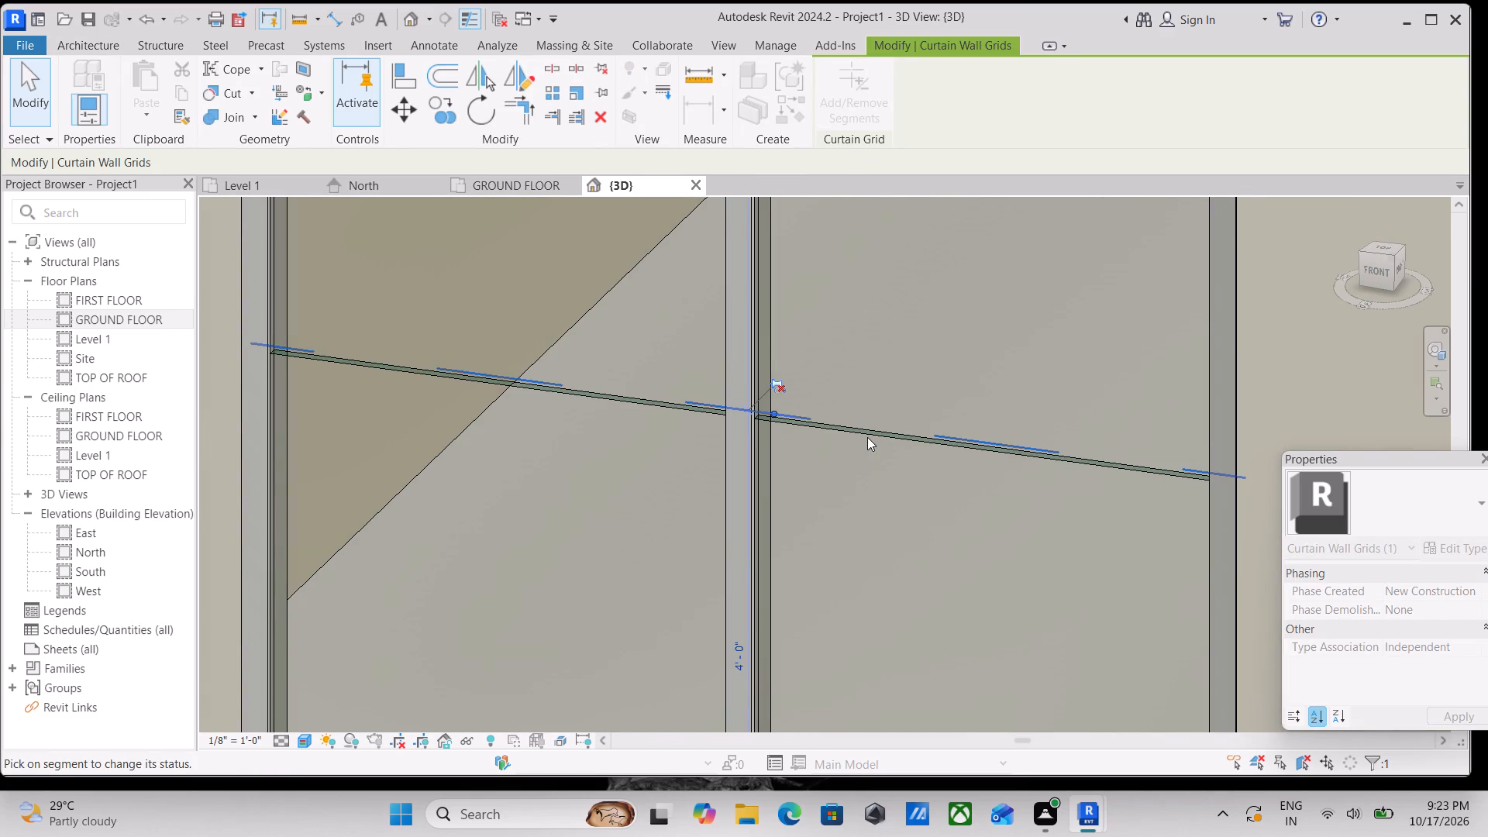
pyautogui.click(670, 405)
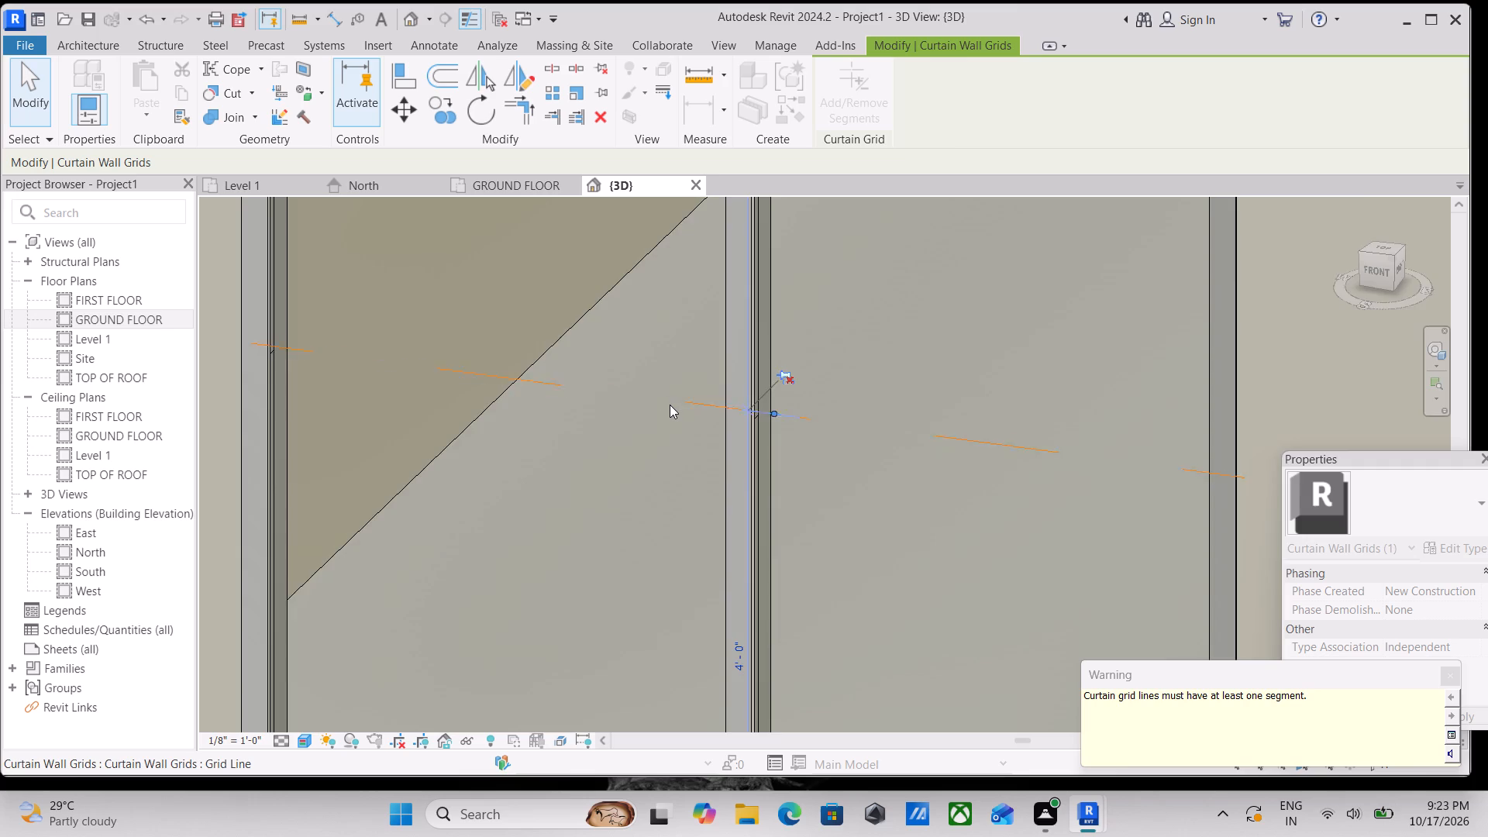
pyautogui.scroll(-4, 670, 405)
pyautogui.moveTo(670, 405); pyautogui.dragTo(797, 451, button='middle')
pyautogui.scroll(2, 867, 489)
pyautogui.press('Escape')
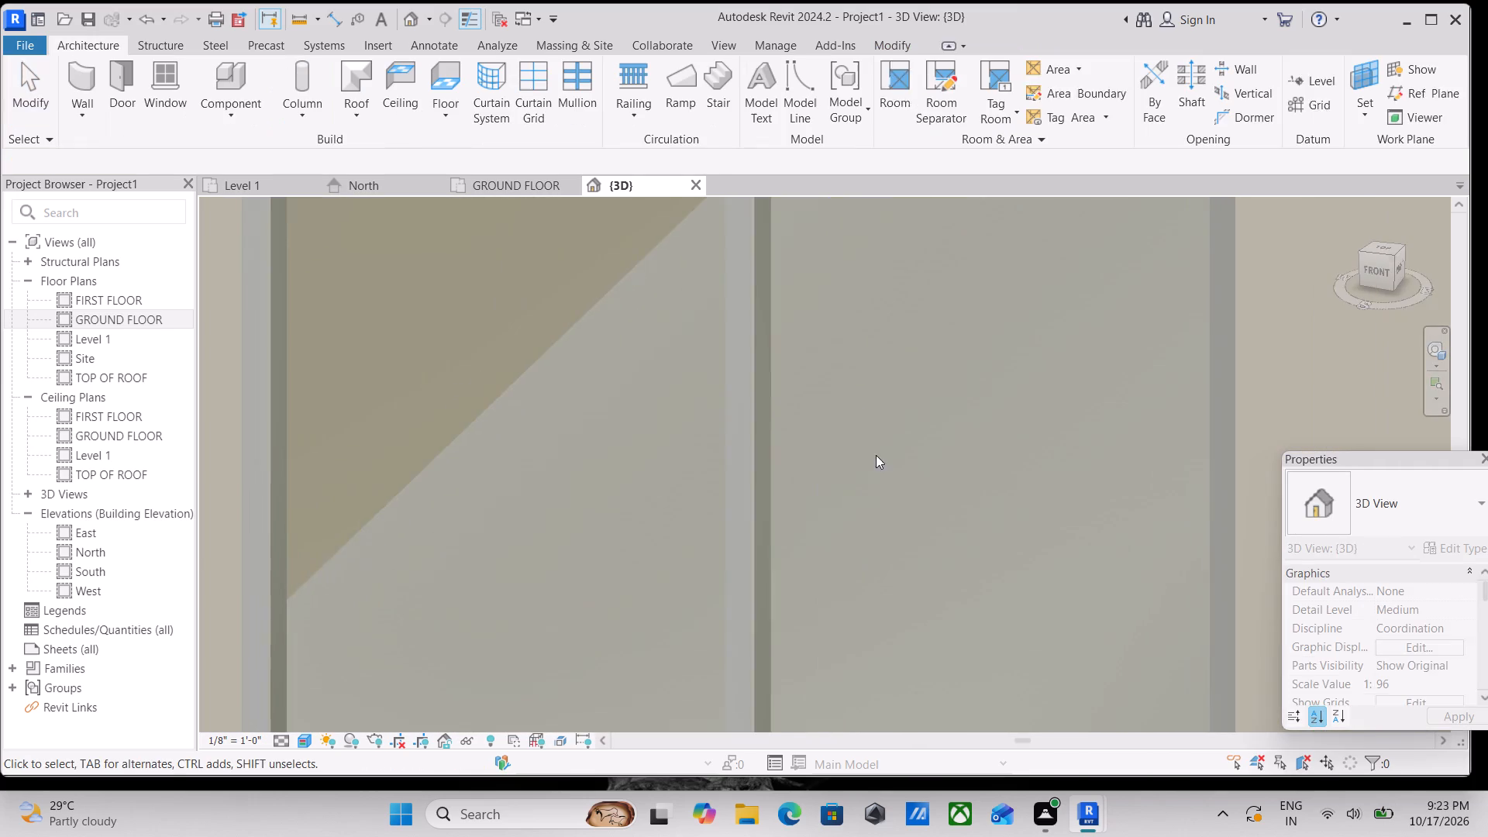
# Add a horizontal curtain grid line across all segments of the Storefront 2 garage front, at the one-third point splitting 2'-8" above and 1'-4" below.
pyautogui.scroll(-14, 878, 433)
pyautogui.moveTo(880, 428); pyautogui.dragTo(894, 508, button='middle')
pyautogui.scroll(1, 1041, 495)
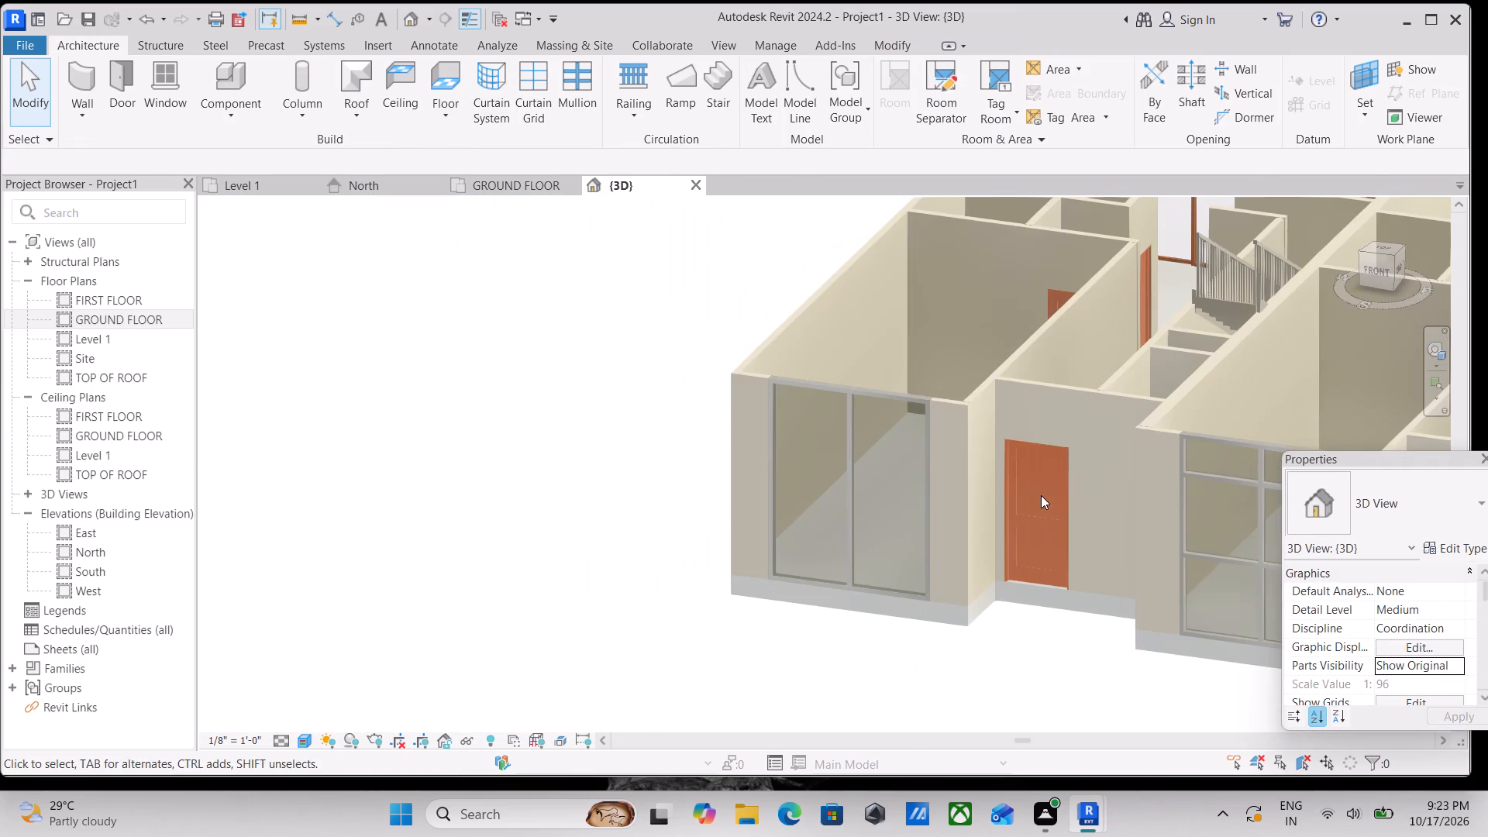
pyautogui.moveTo(1041, 495); pyautogui.dragTo(943, 487, button='middle')
pyautogui.scroll(3, 779, 401)
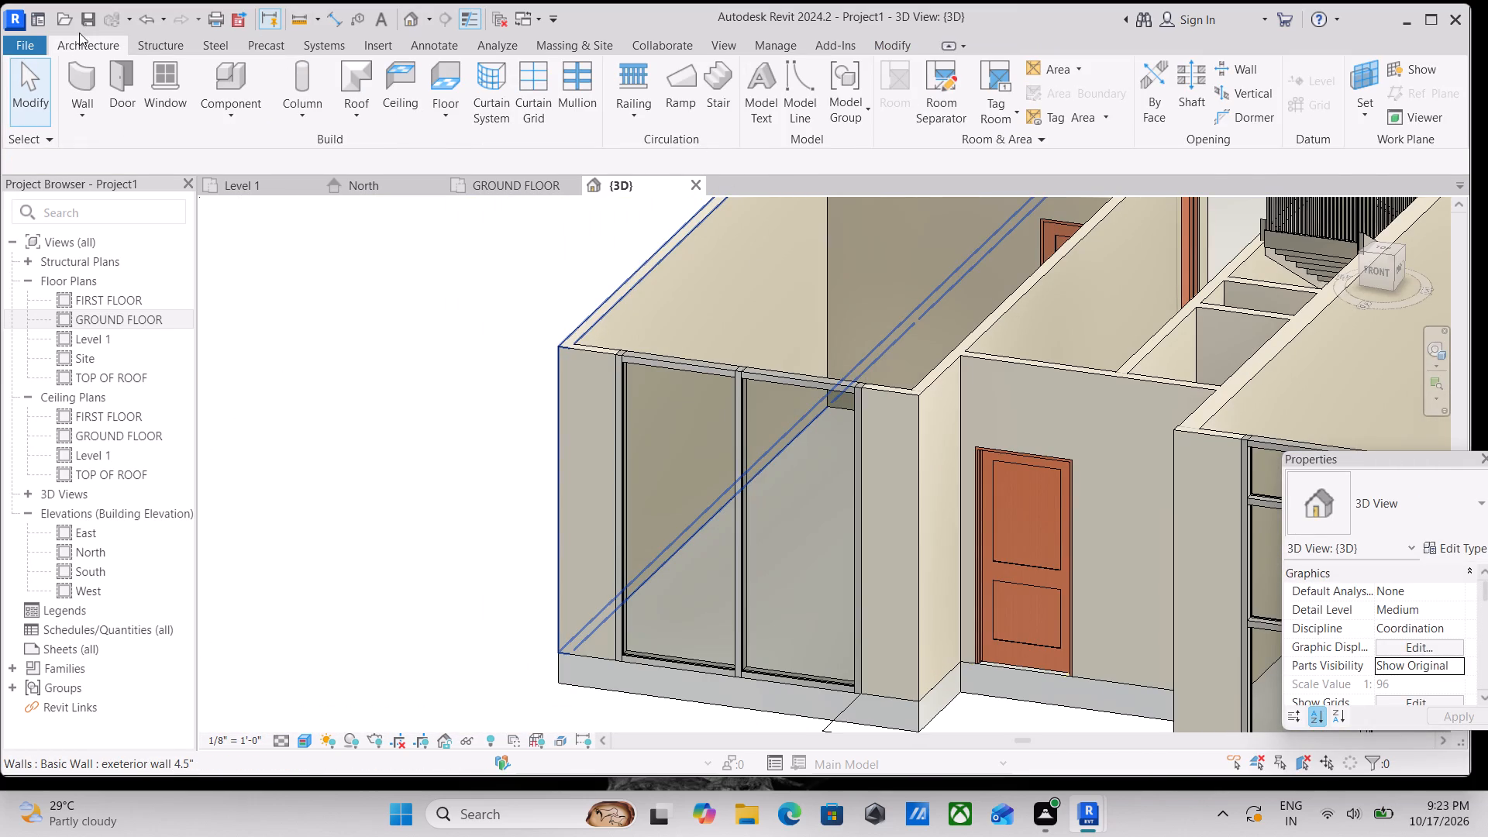
pyautogui.click(528, 101)
pyautogui.scroll(2, 717, 446)
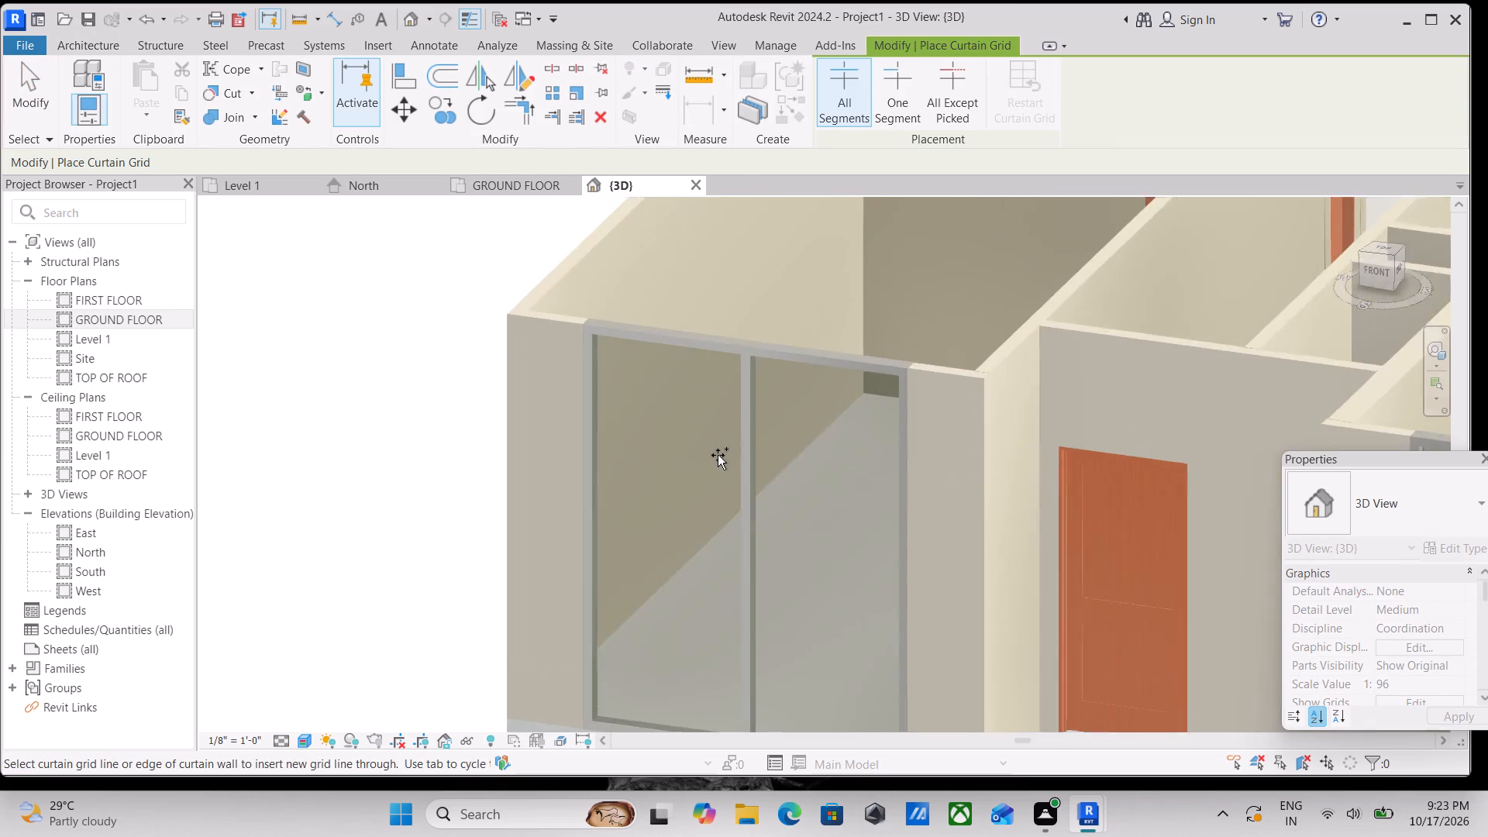
pyautogui.scroll(2, 718, 455)
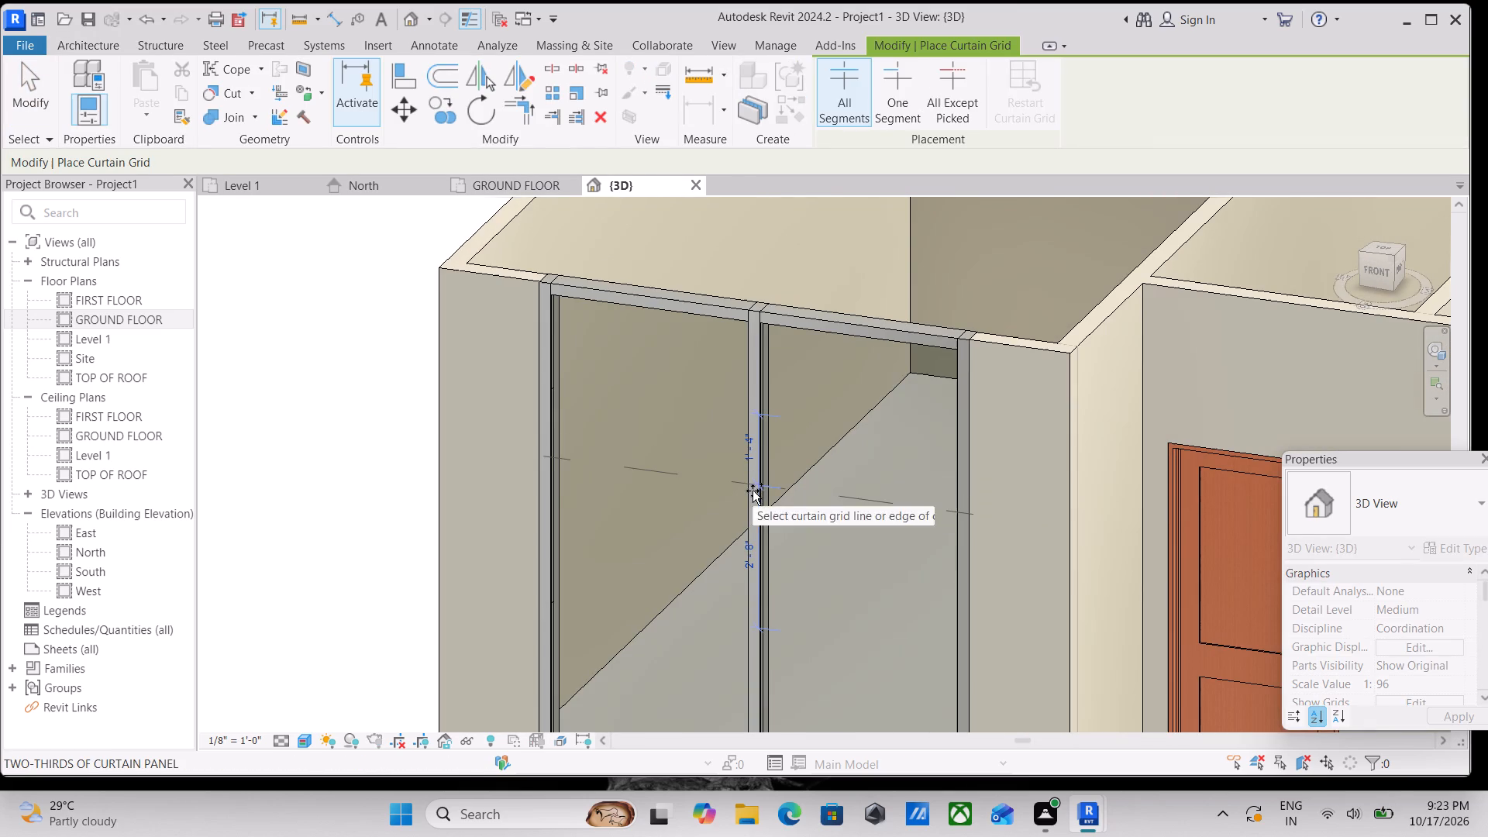
pyautogui.scroll(-1, 756, 519)
pyautogui.moveTo(752, 506); pyautogui.dragTo(818, 284, button='middle')
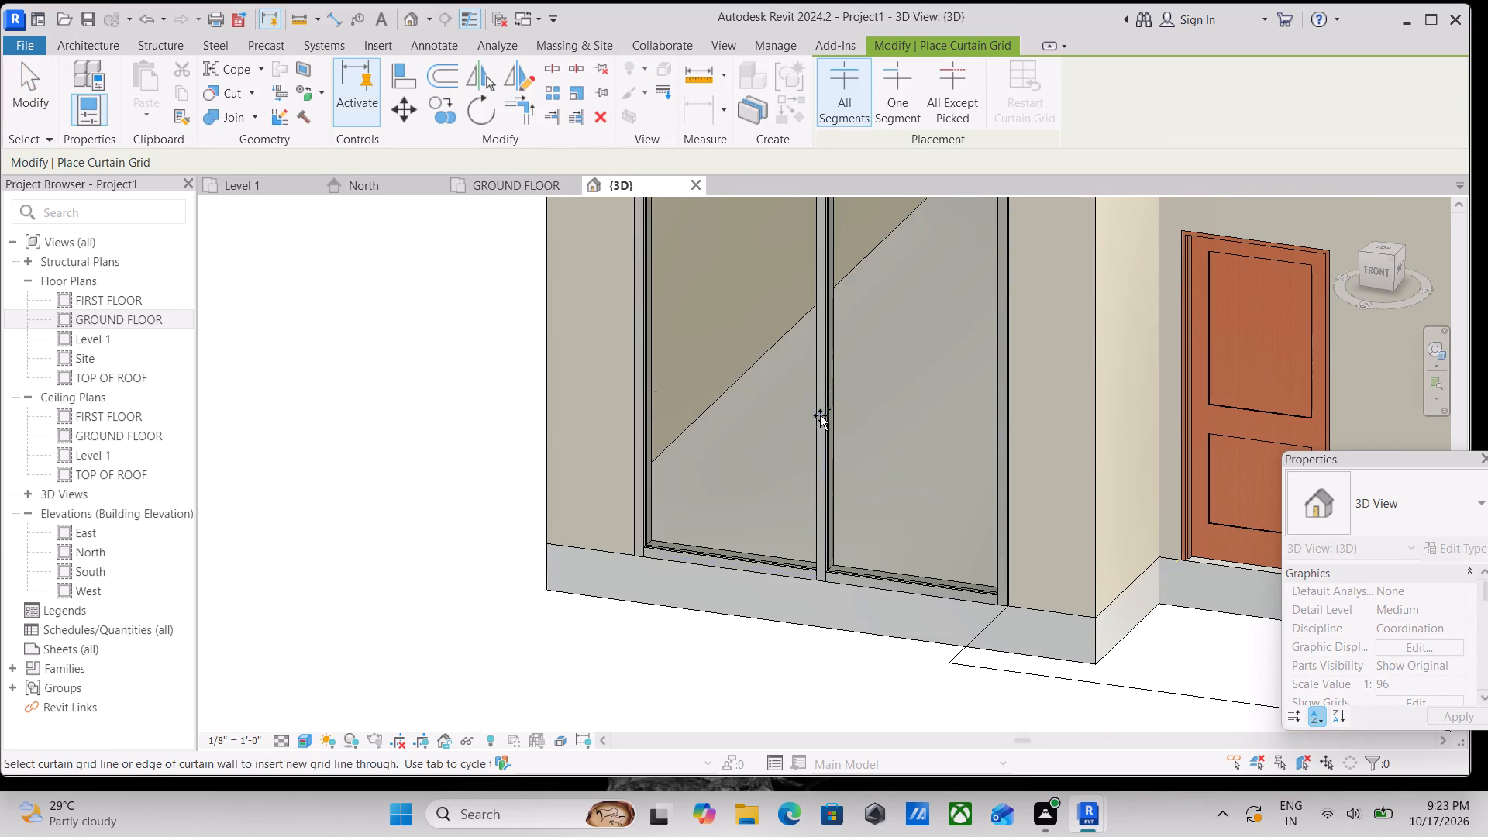
pyautogui.scroll(-1, 839, 357)
pyautogui.moveTo(839, 357); pyautogui.dragTo(851, 498, button='middle')
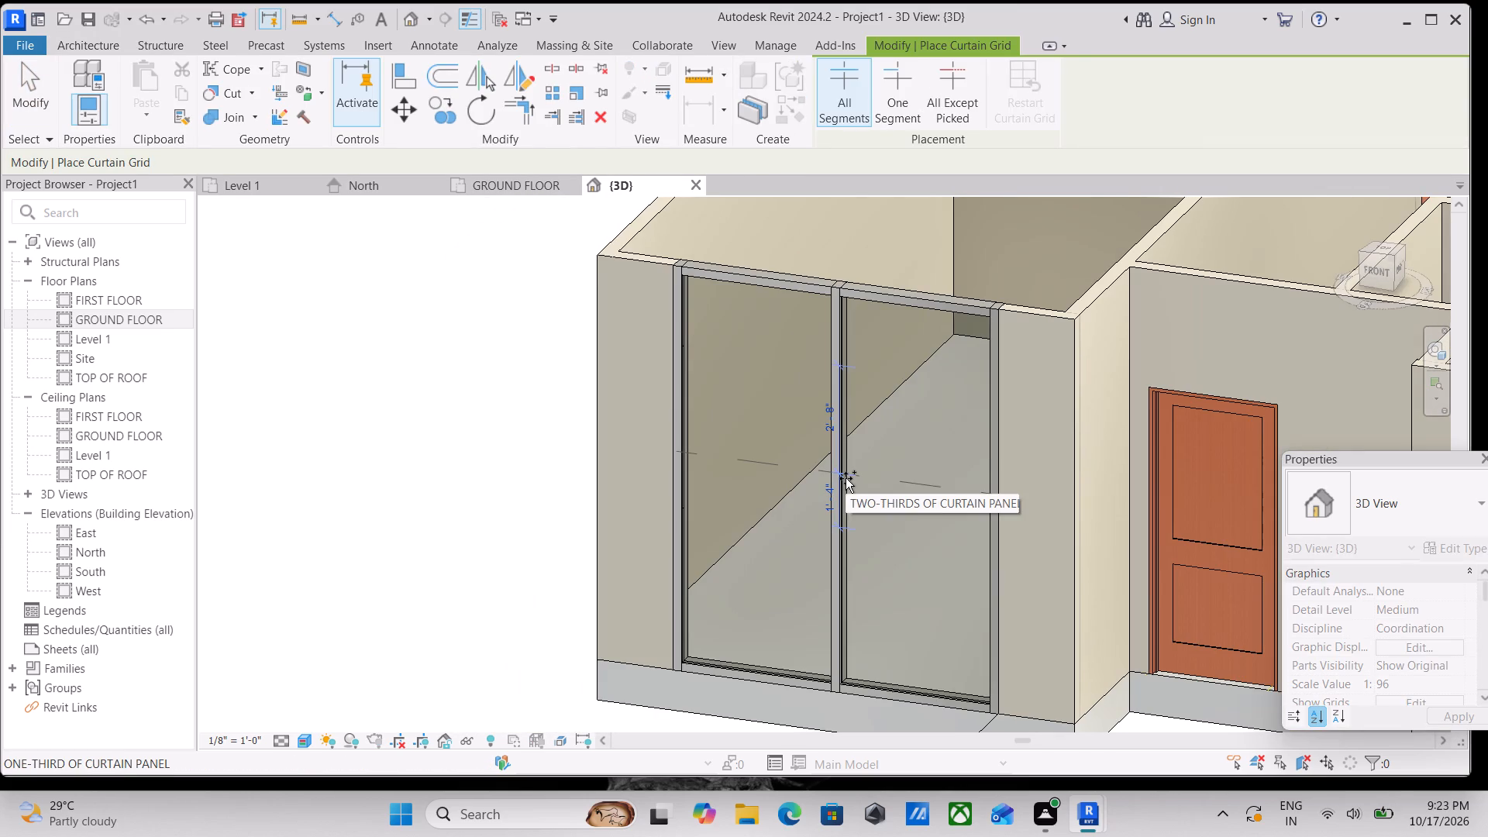
pyautogui.scroll(1, 846, 478)
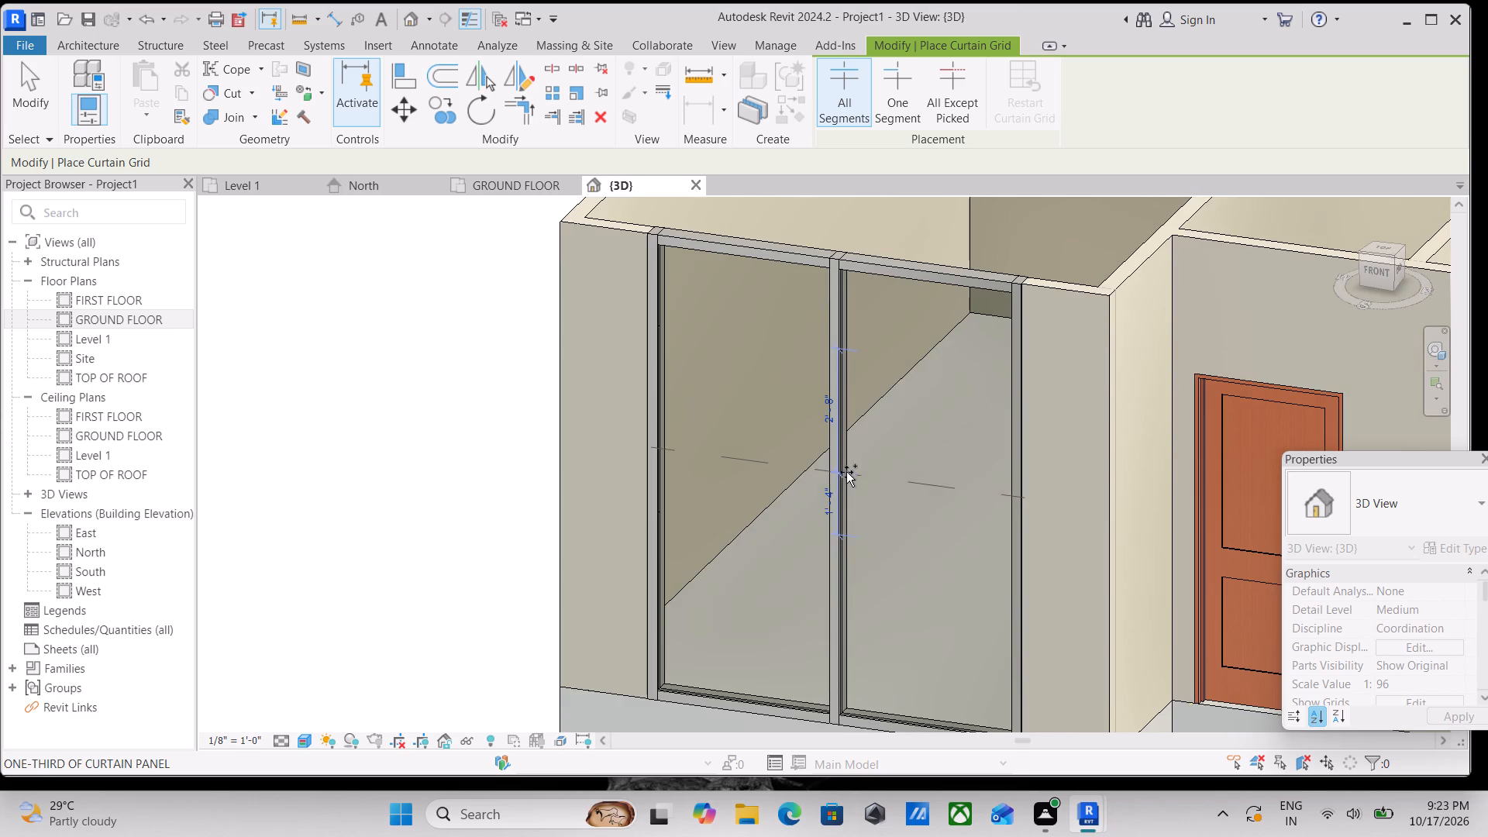
pyautogui.scroll(2, 848, 478)
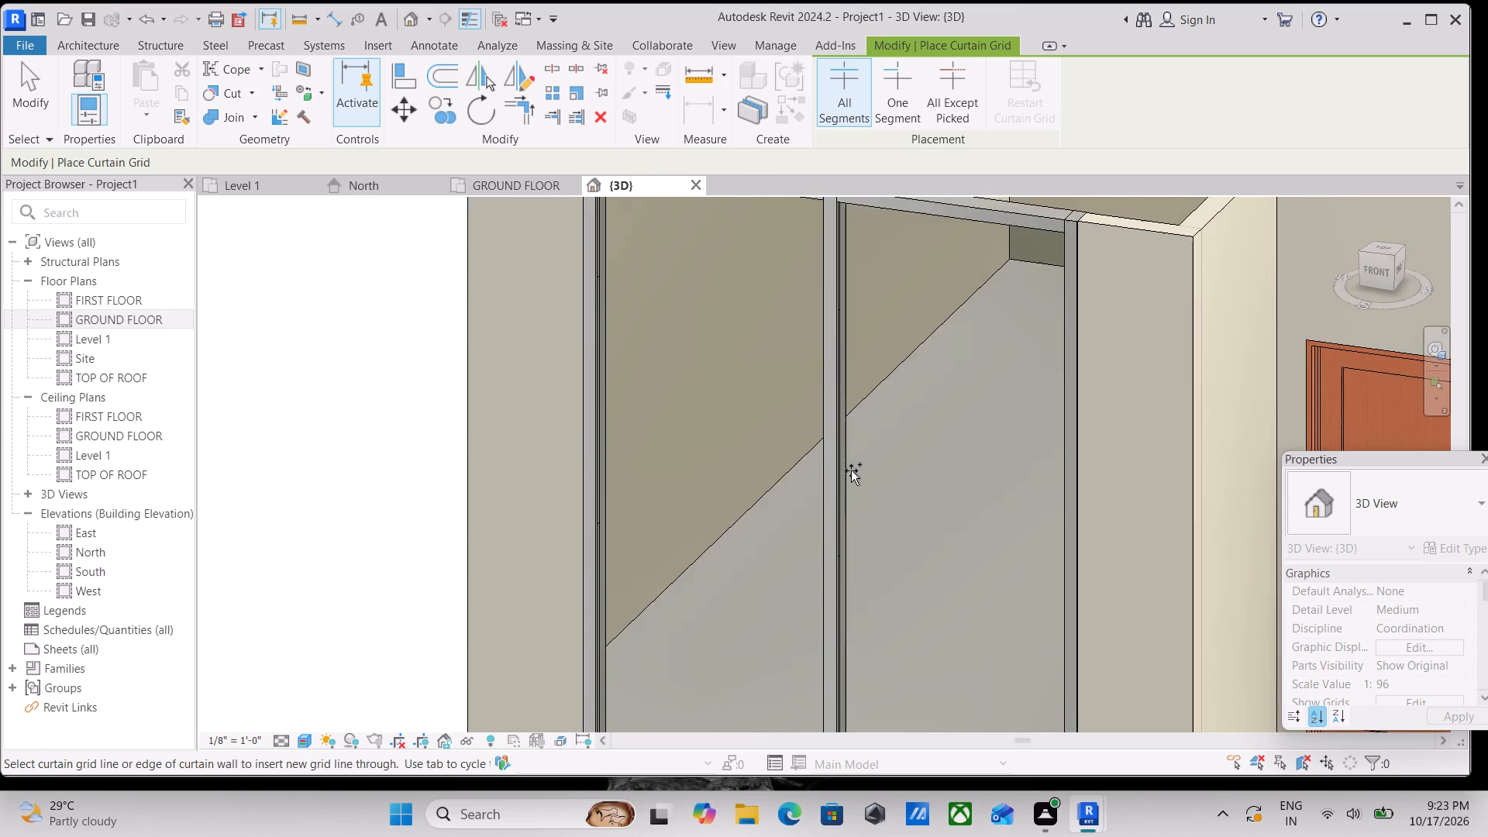
pyautogui.scroll(-3, 856, 461)
pyautogui.moveTo(856, 461); pyautogui.dragTo(904, 476, button='middle')
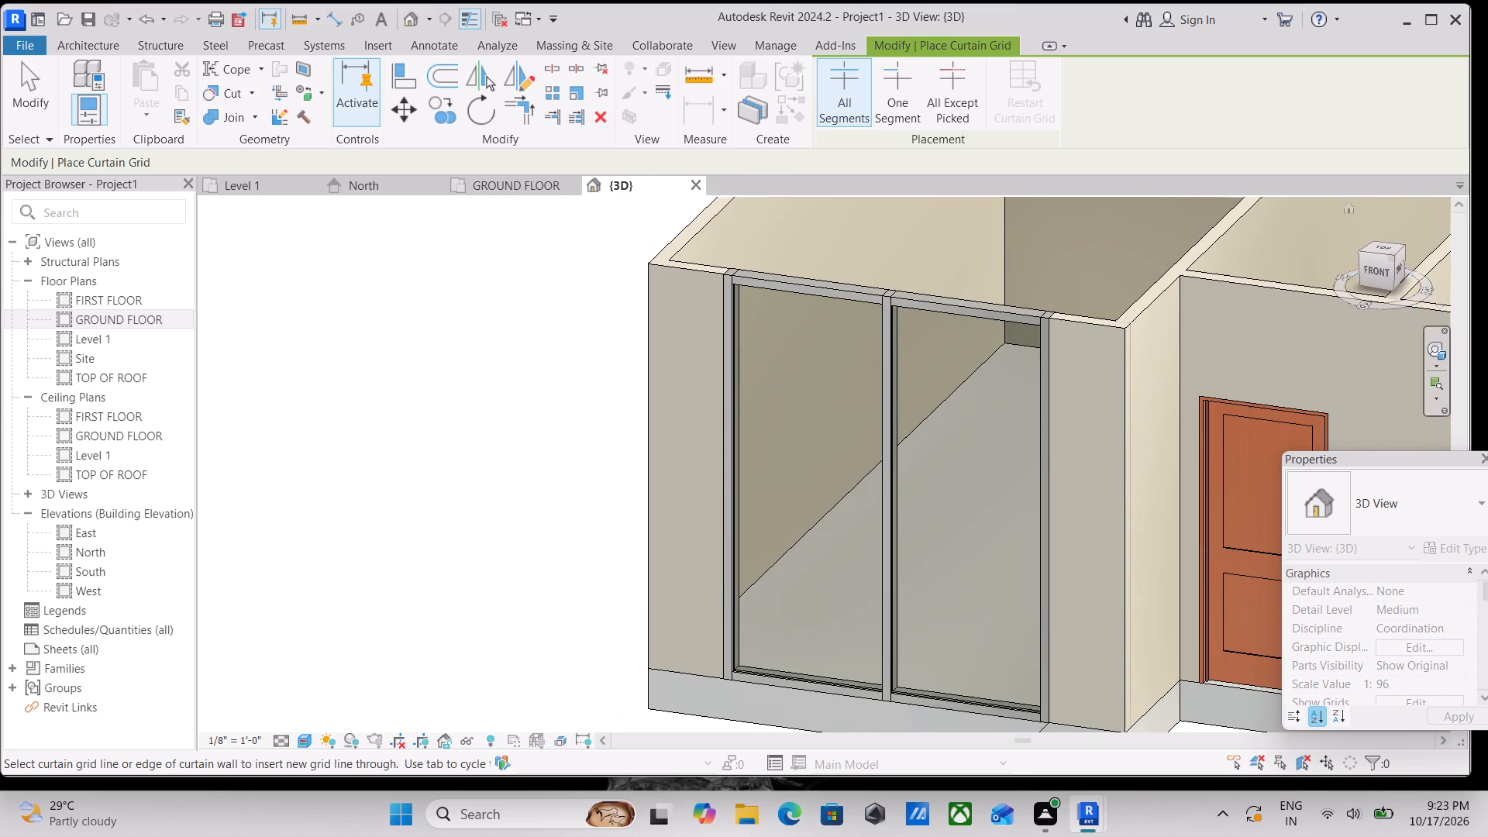
pyautogui.click(1387, 274)
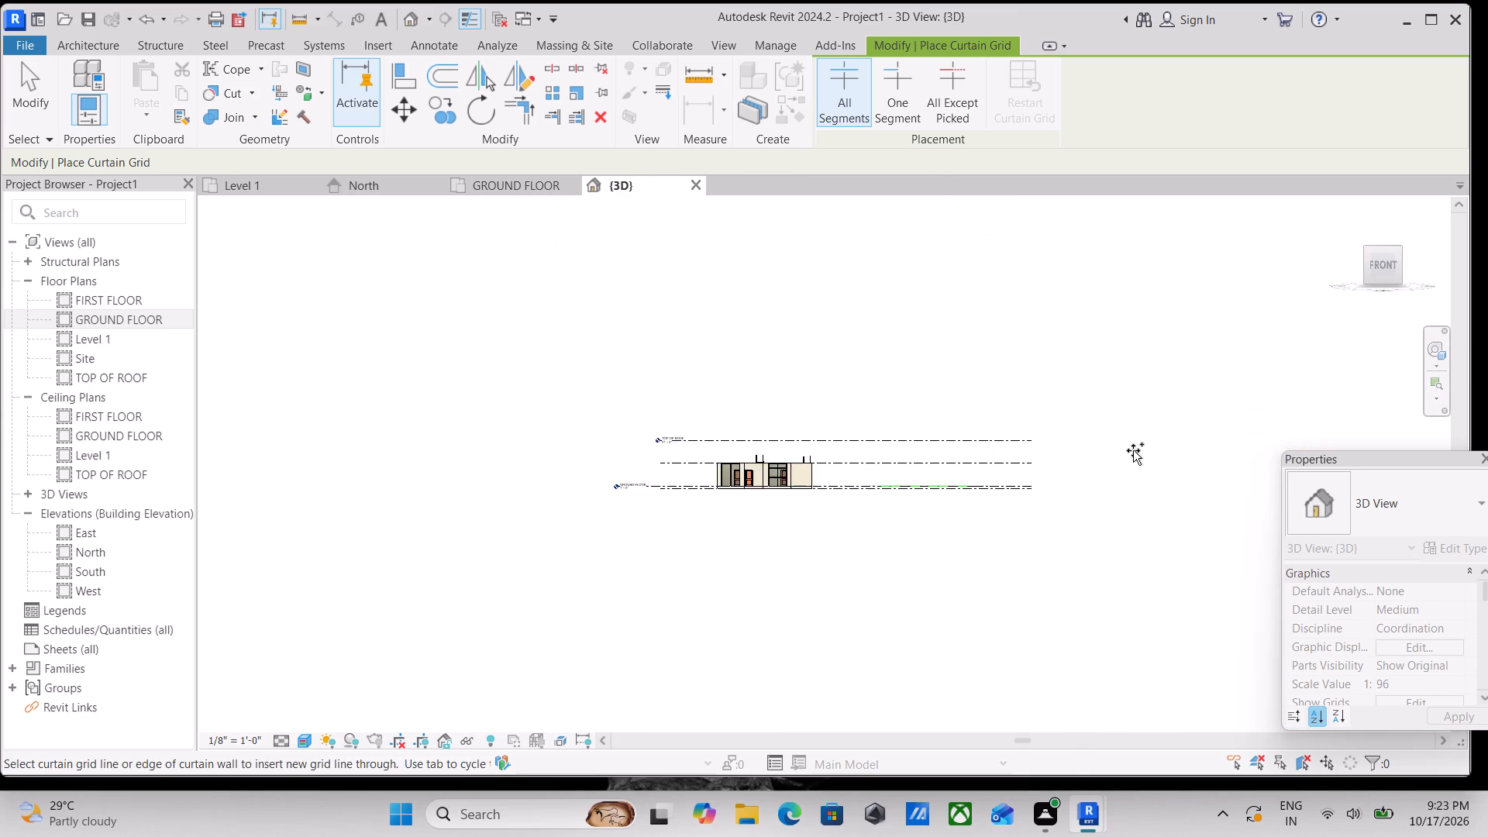
pyautogui.scroll(2, 1135, 450)
pyautogui.scroll(13, 577, 494)
pyautogui.scroll(7, 625, 444)
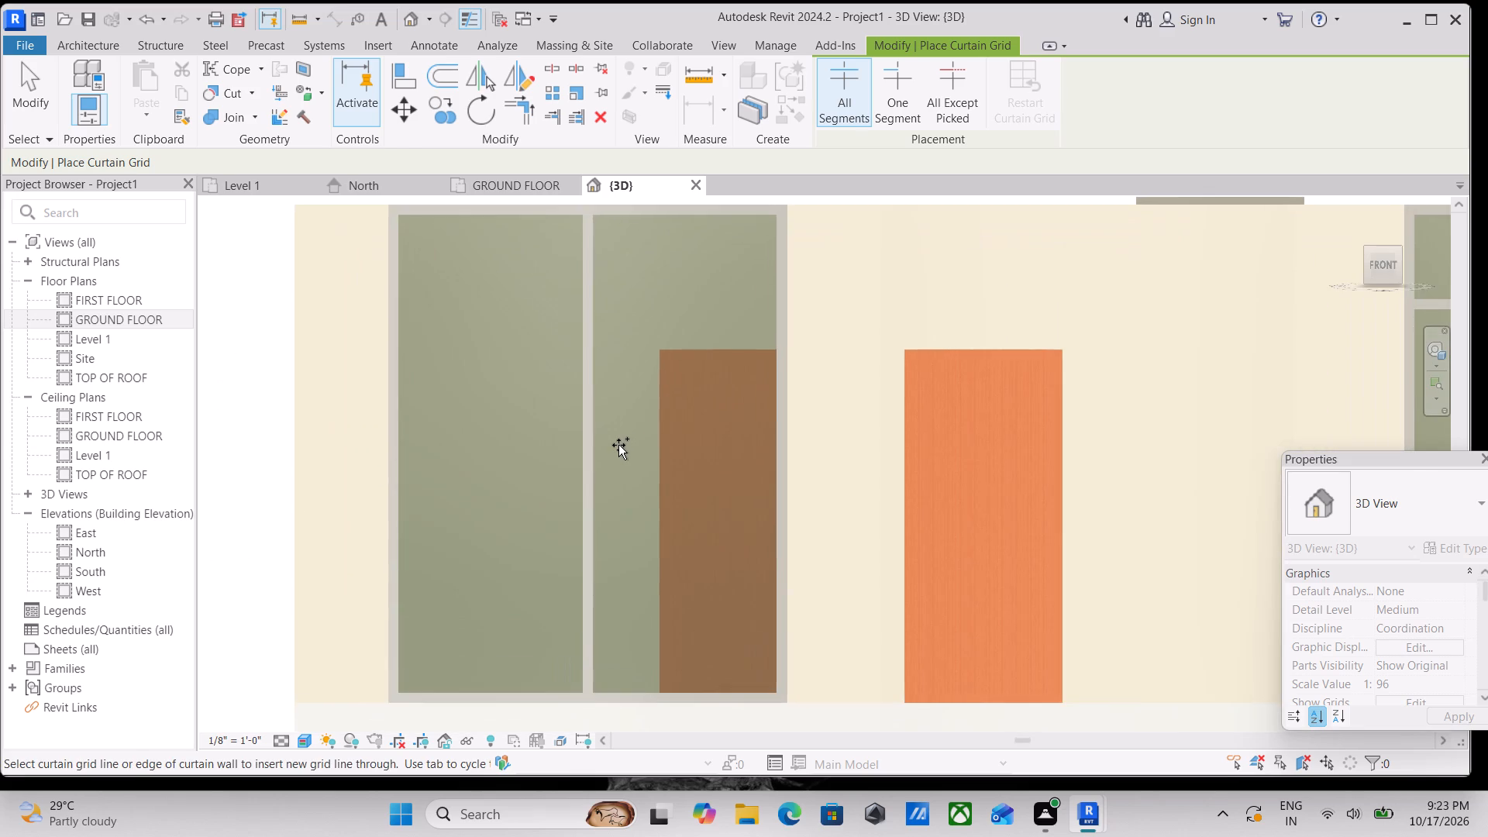
pyautogui.scroll(-3, 615, 468)
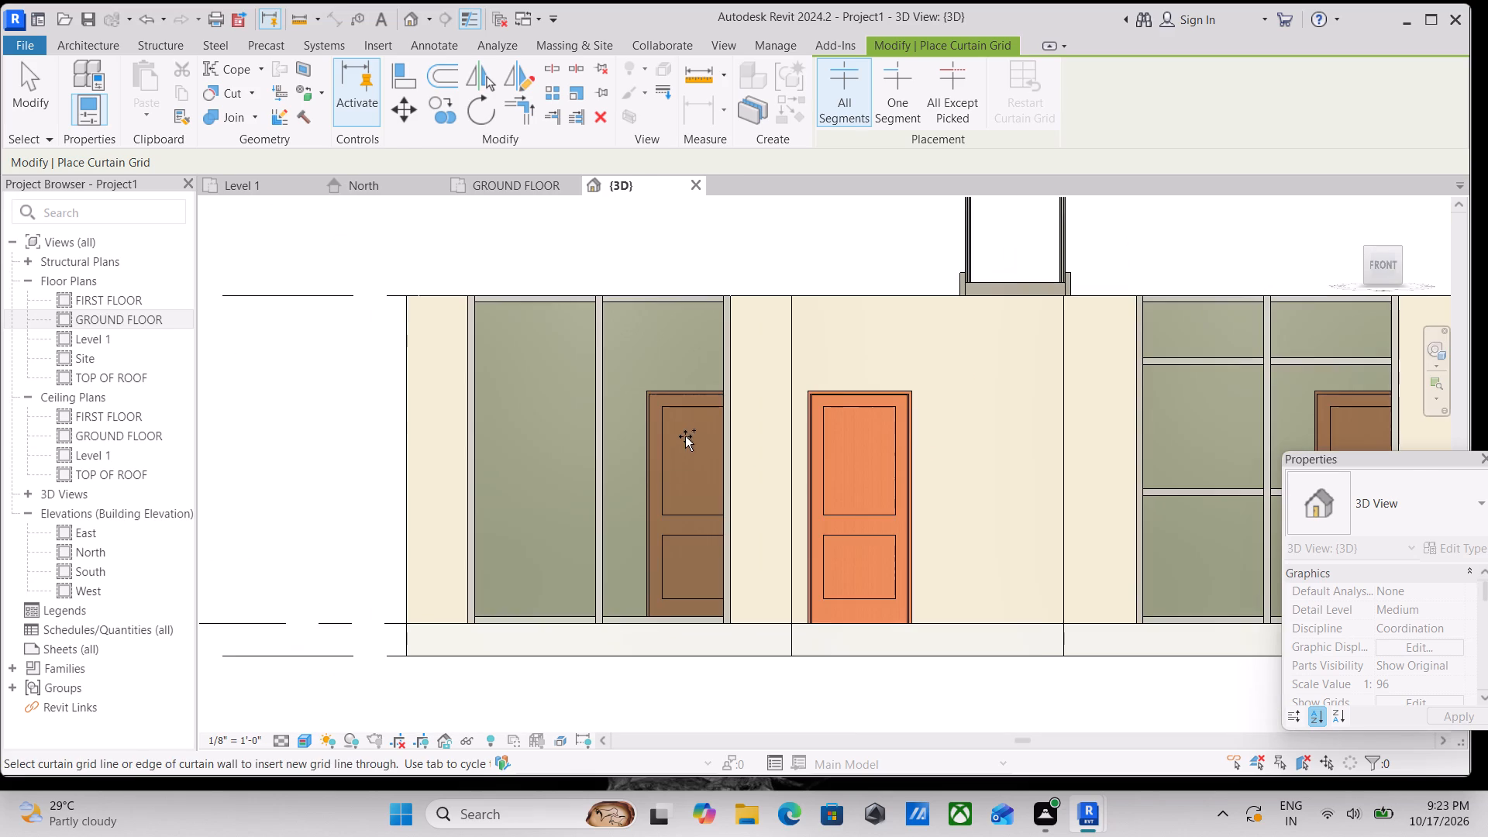
pyautogui.scroll(-2, 690, 425)
pyautogui.scroll(5, 618, 433)
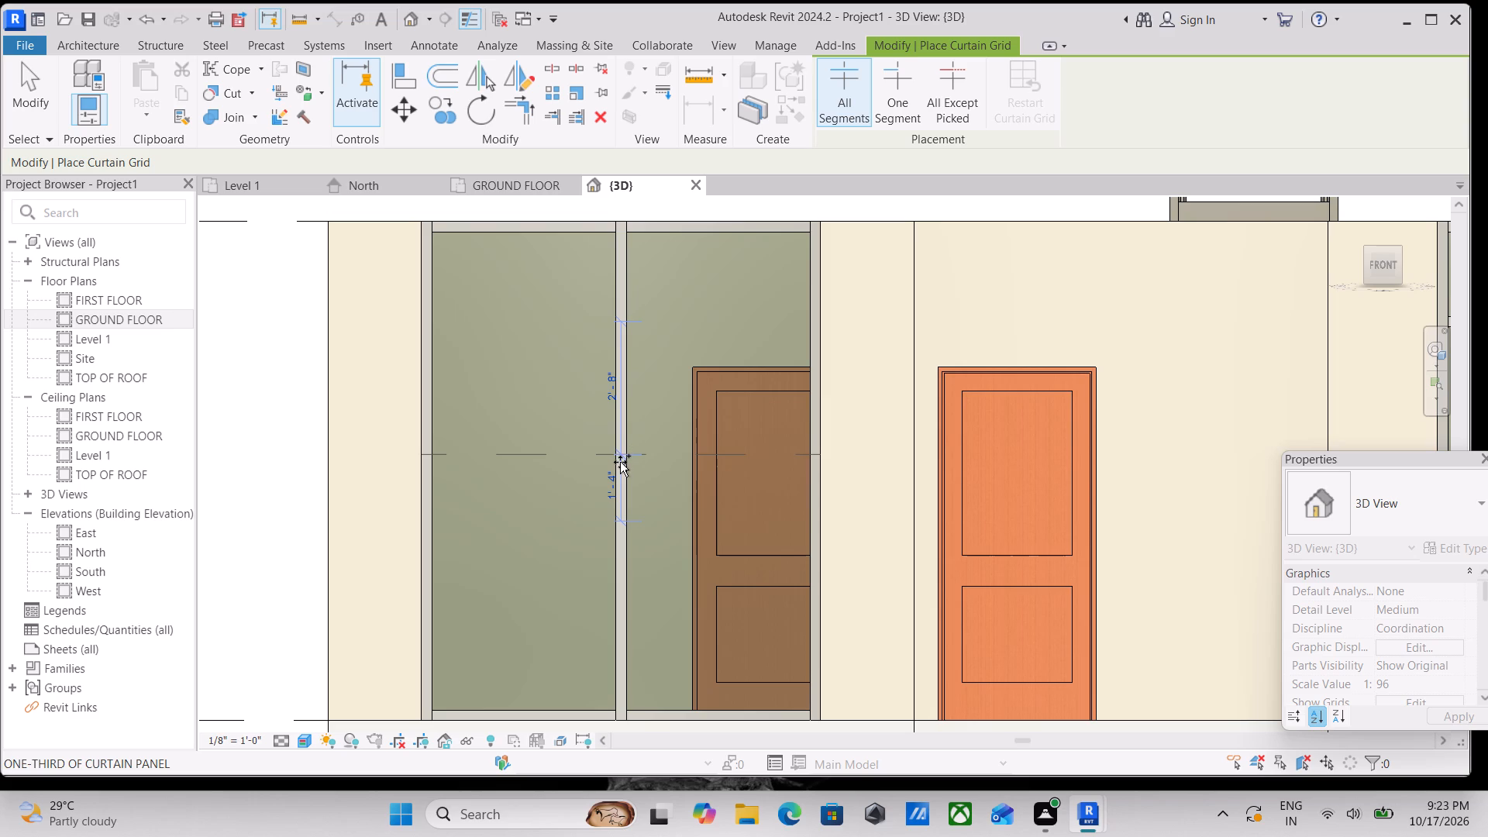
pyautogui.scroll(-1, 620, 462)
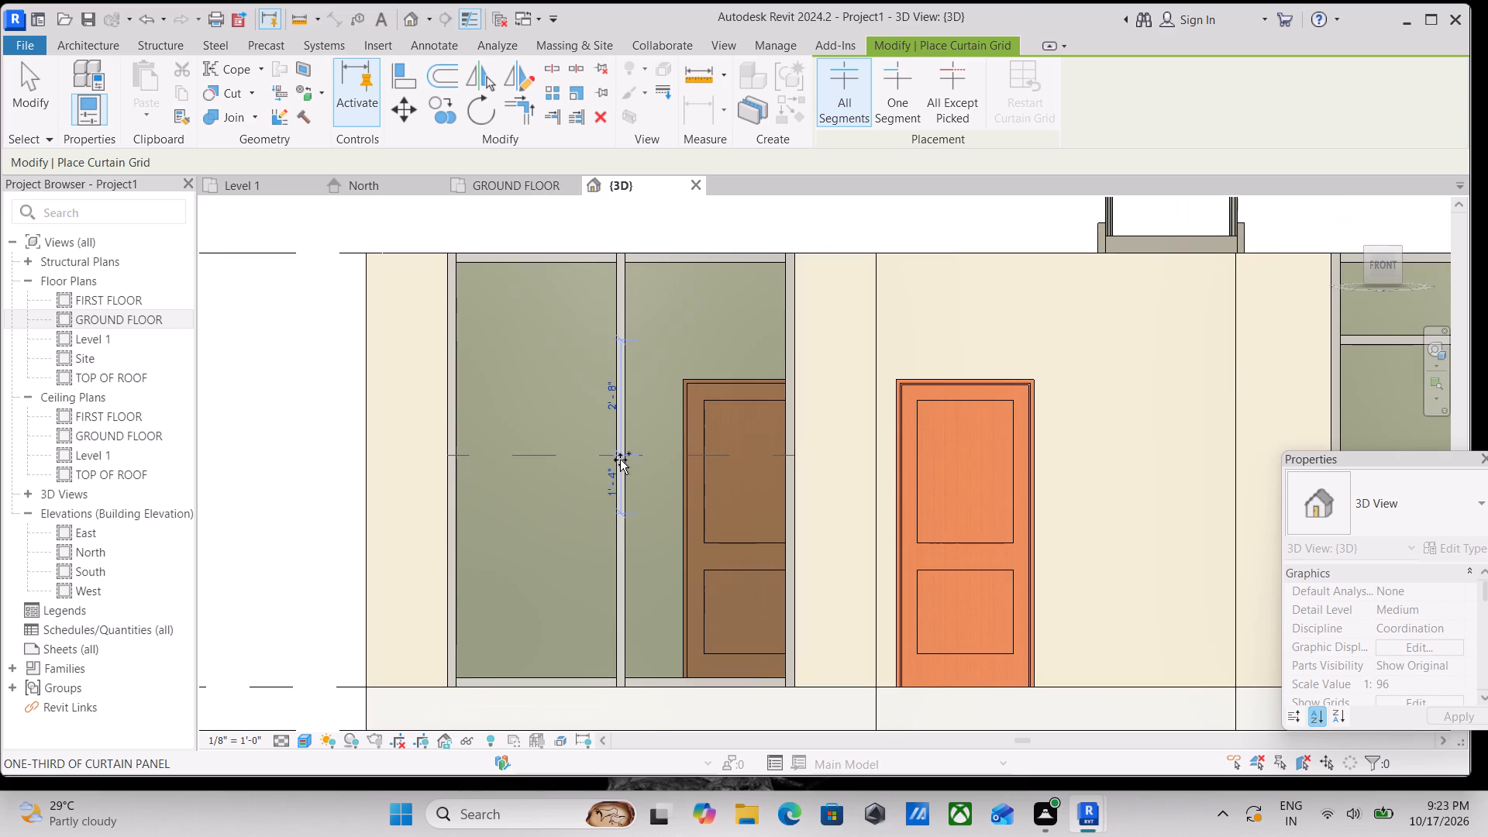
pyautogui.click(620, 460)
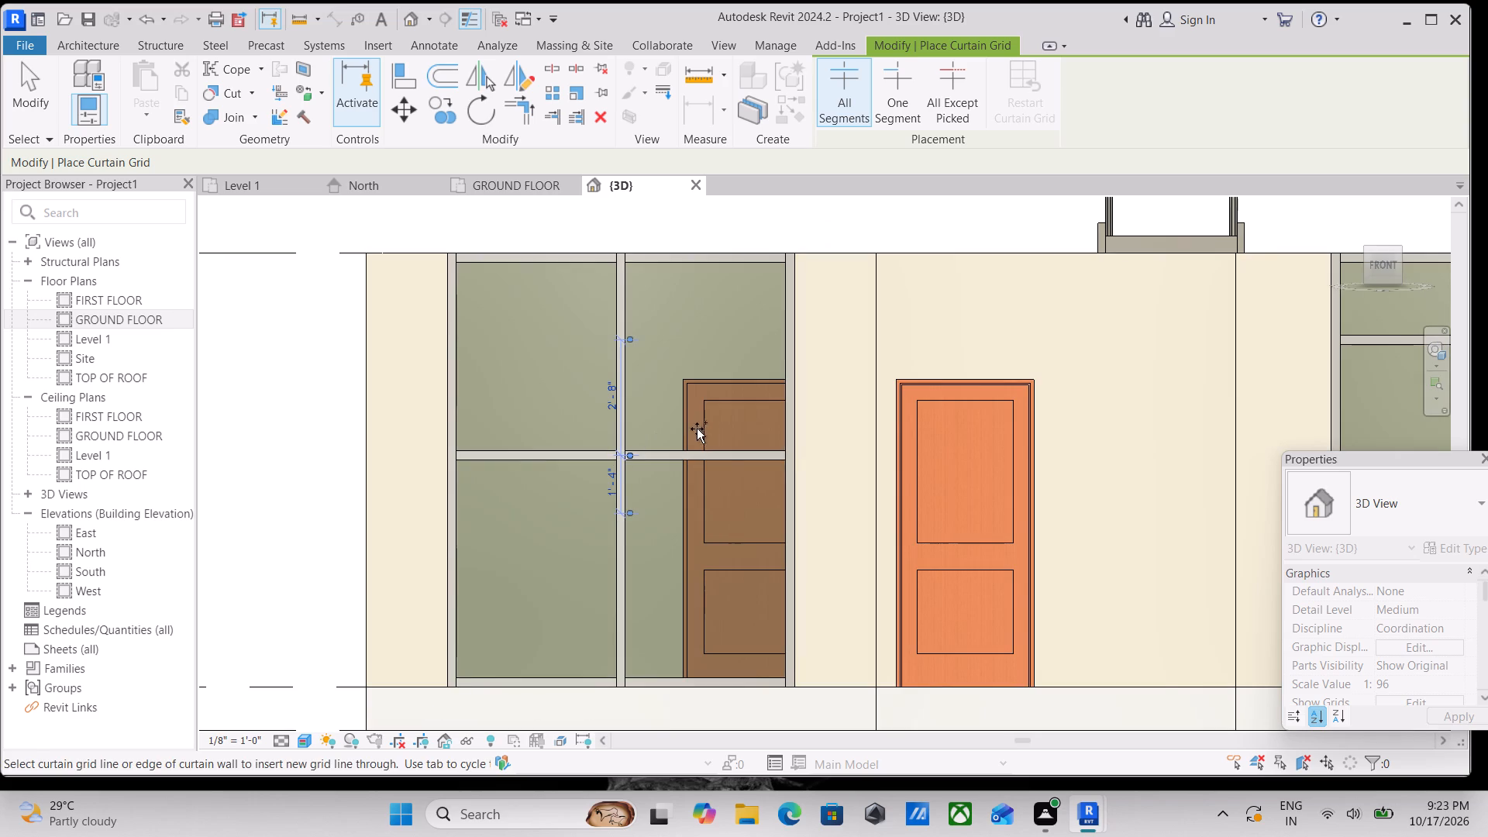
pyautogui.press('Escape')
pyautogui.scroll(3, 675, 433)
pyautogui.press('Escape')
pyautogui.press('Escape')
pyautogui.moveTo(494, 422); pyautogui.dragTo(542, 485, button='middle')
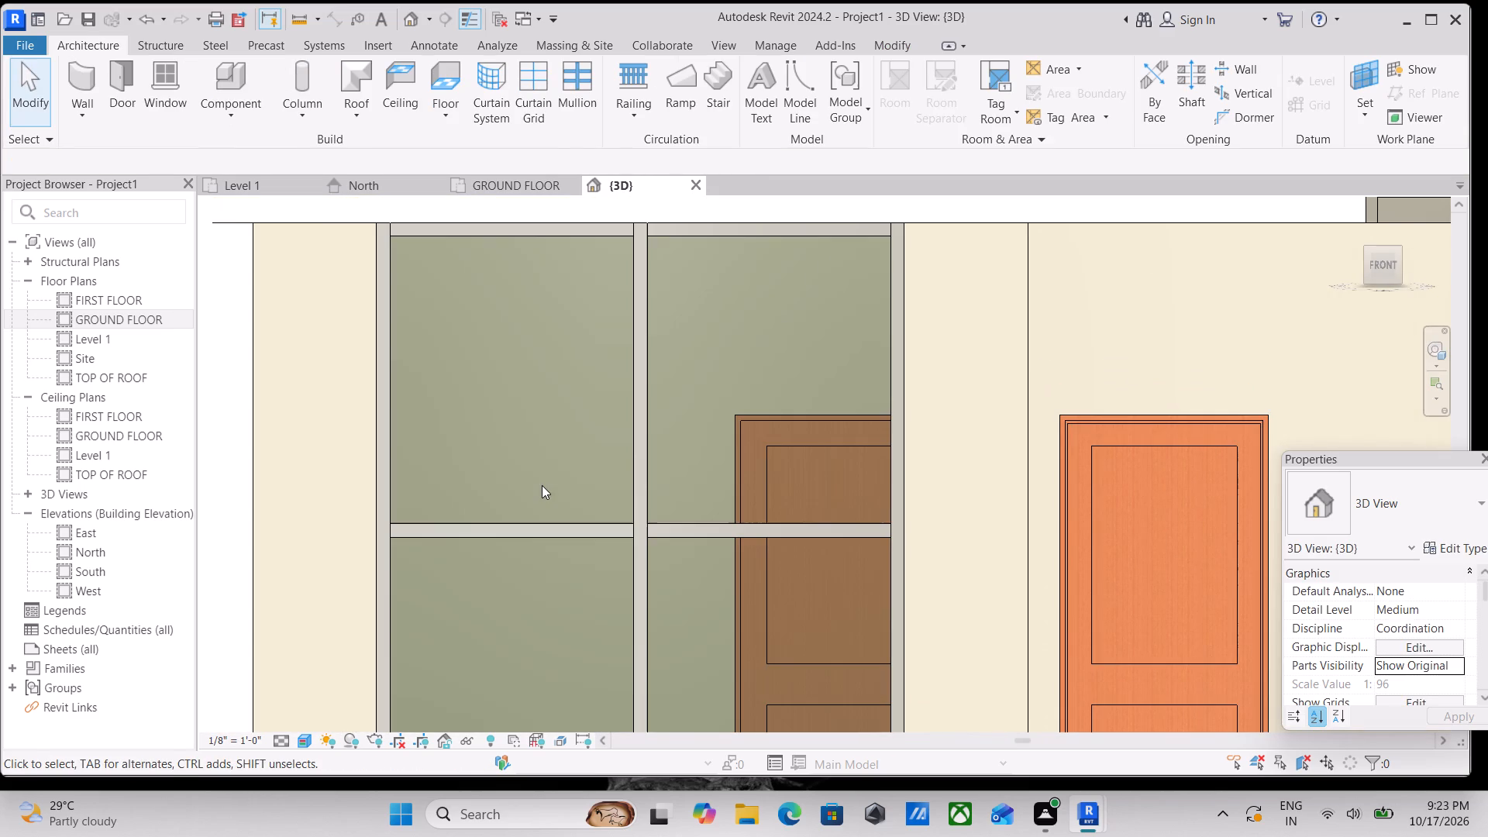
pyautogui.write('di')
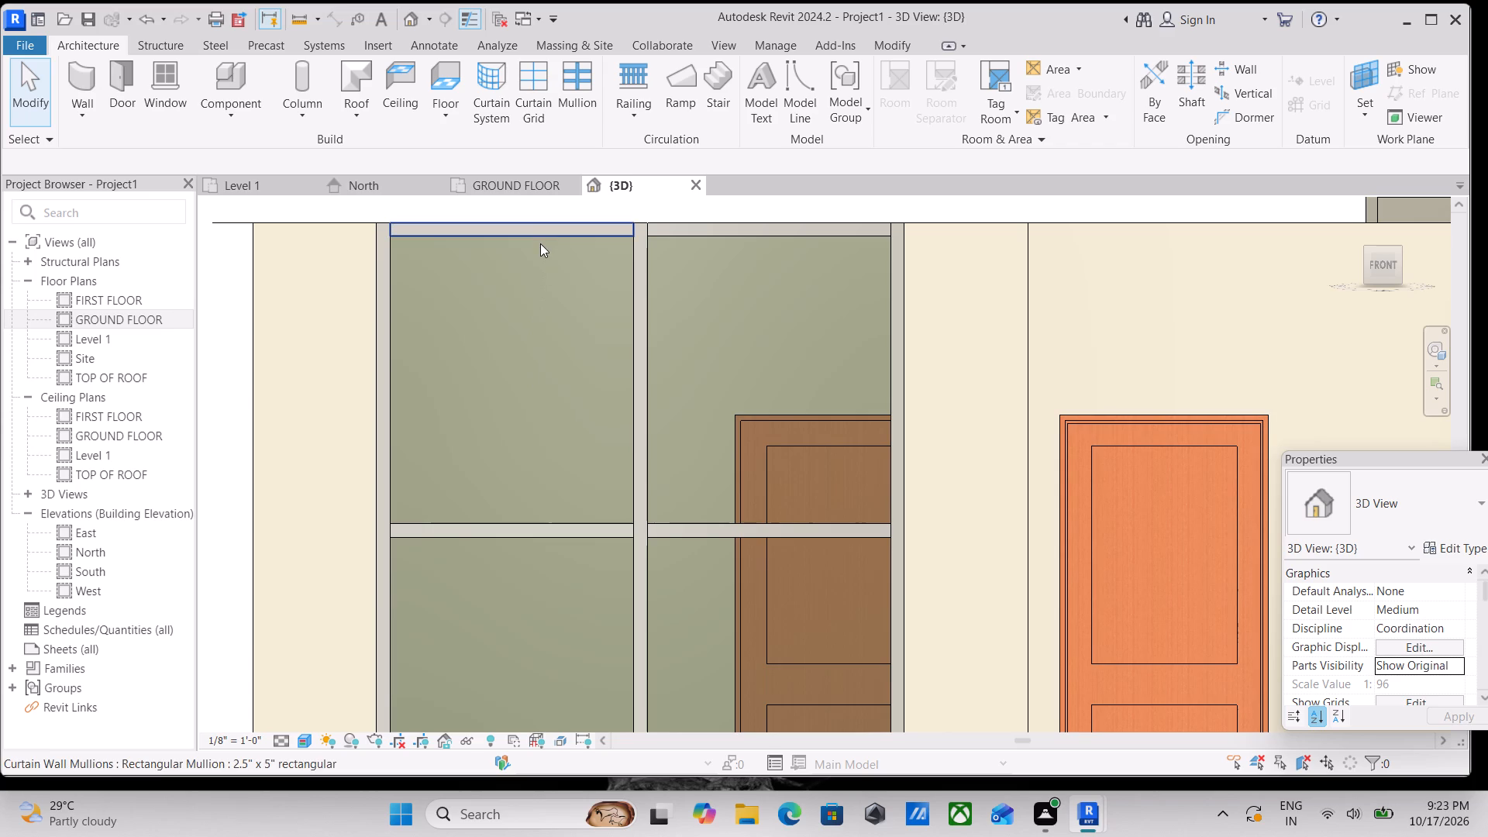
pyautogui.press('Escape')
# Examine the new horizontal division of the garage front in 3D against the neighbouring unit's storefront.
pyautogui.scroll(-6, 611, 520)
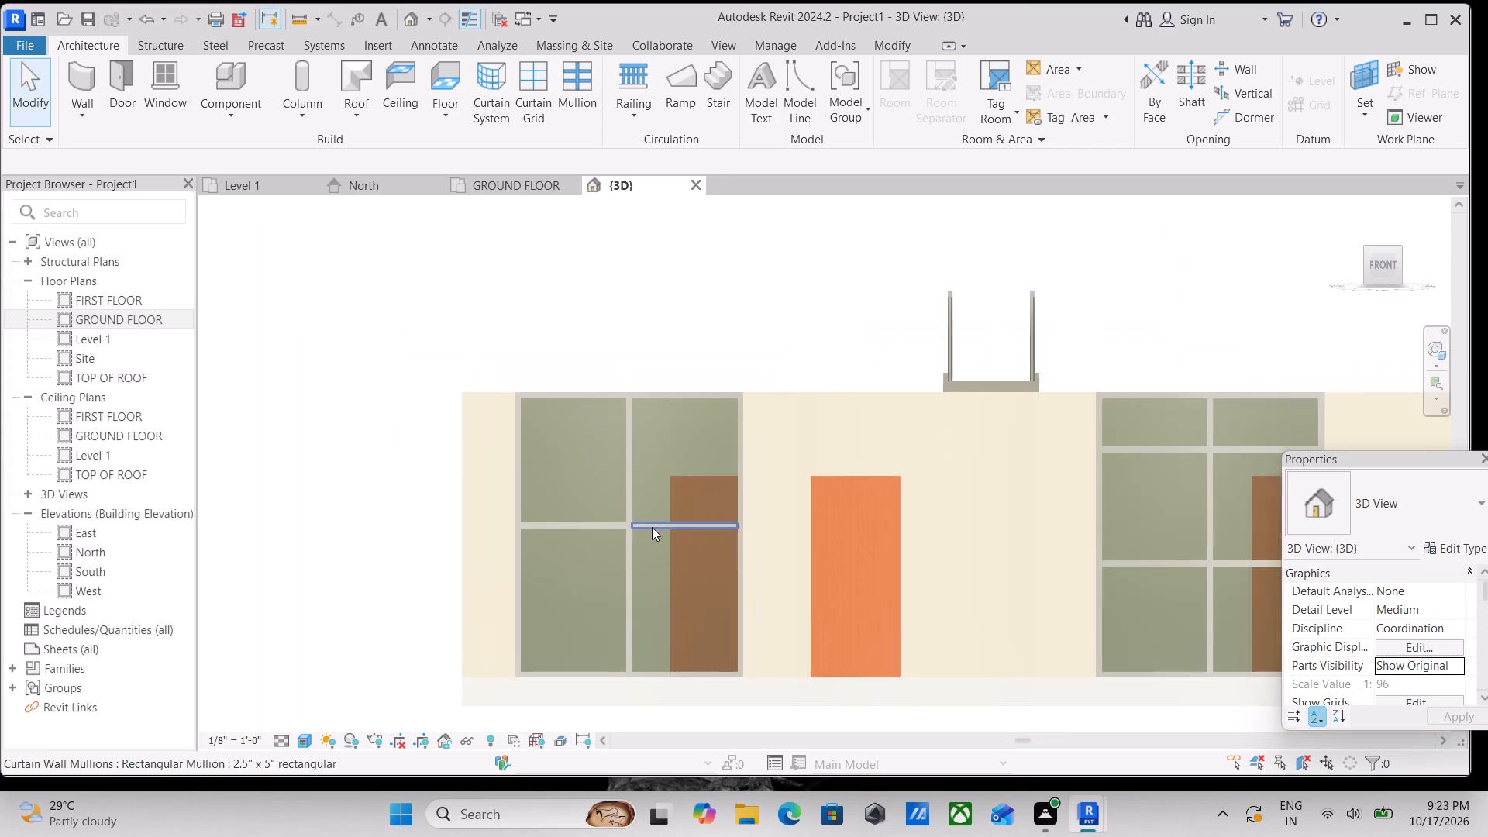
pyautogui.scroll(-1, 652, 527)
pyautogui.keyDown('shift'); pyautogui.moveTo(653, 503); pyautogui.dragTo(552, 680, button='middle'); pyautogui.keyUp('shift')
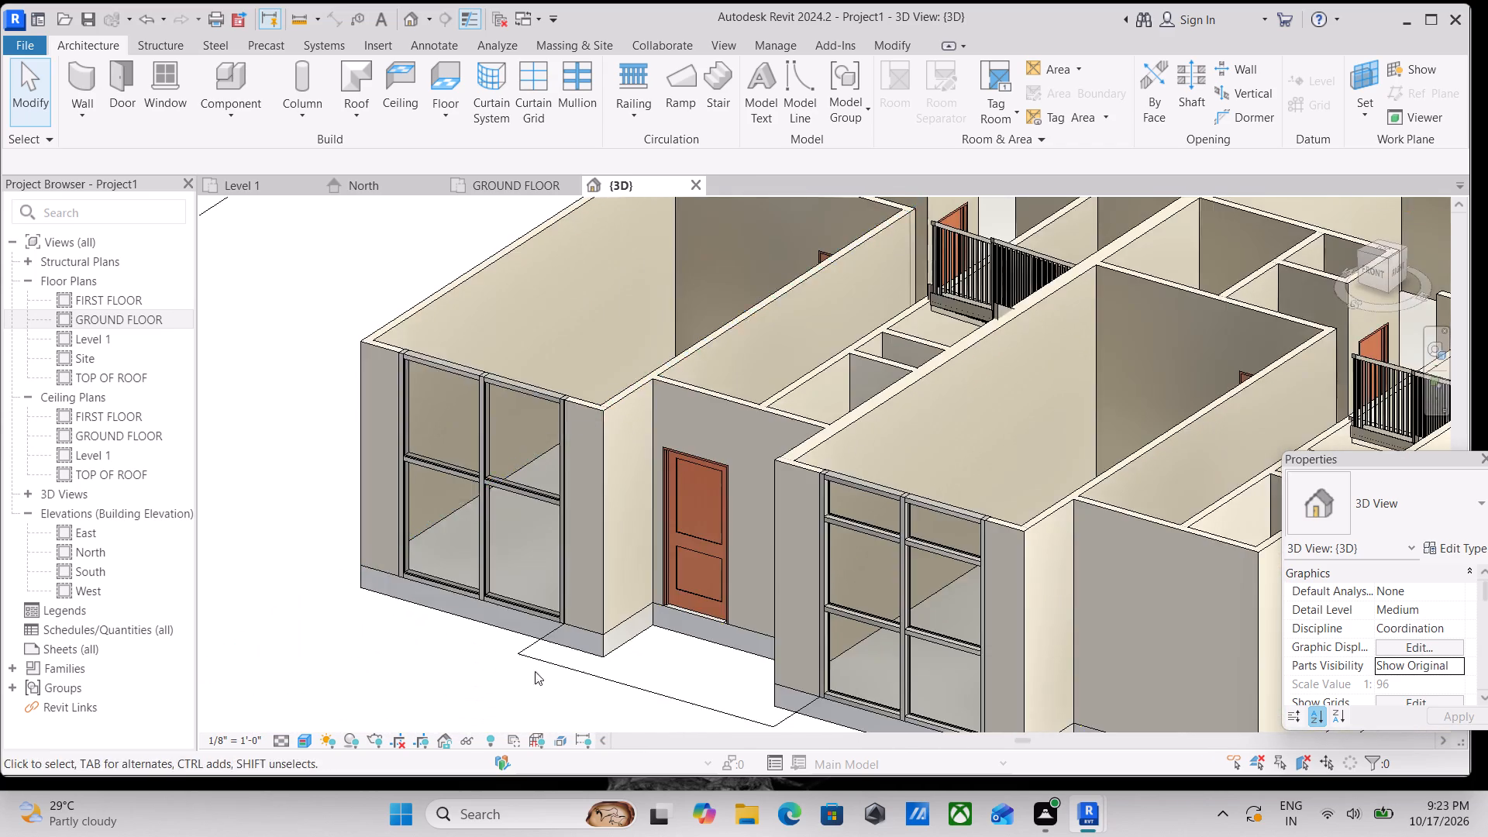
pyautogui.scroll(6, 478, 525)
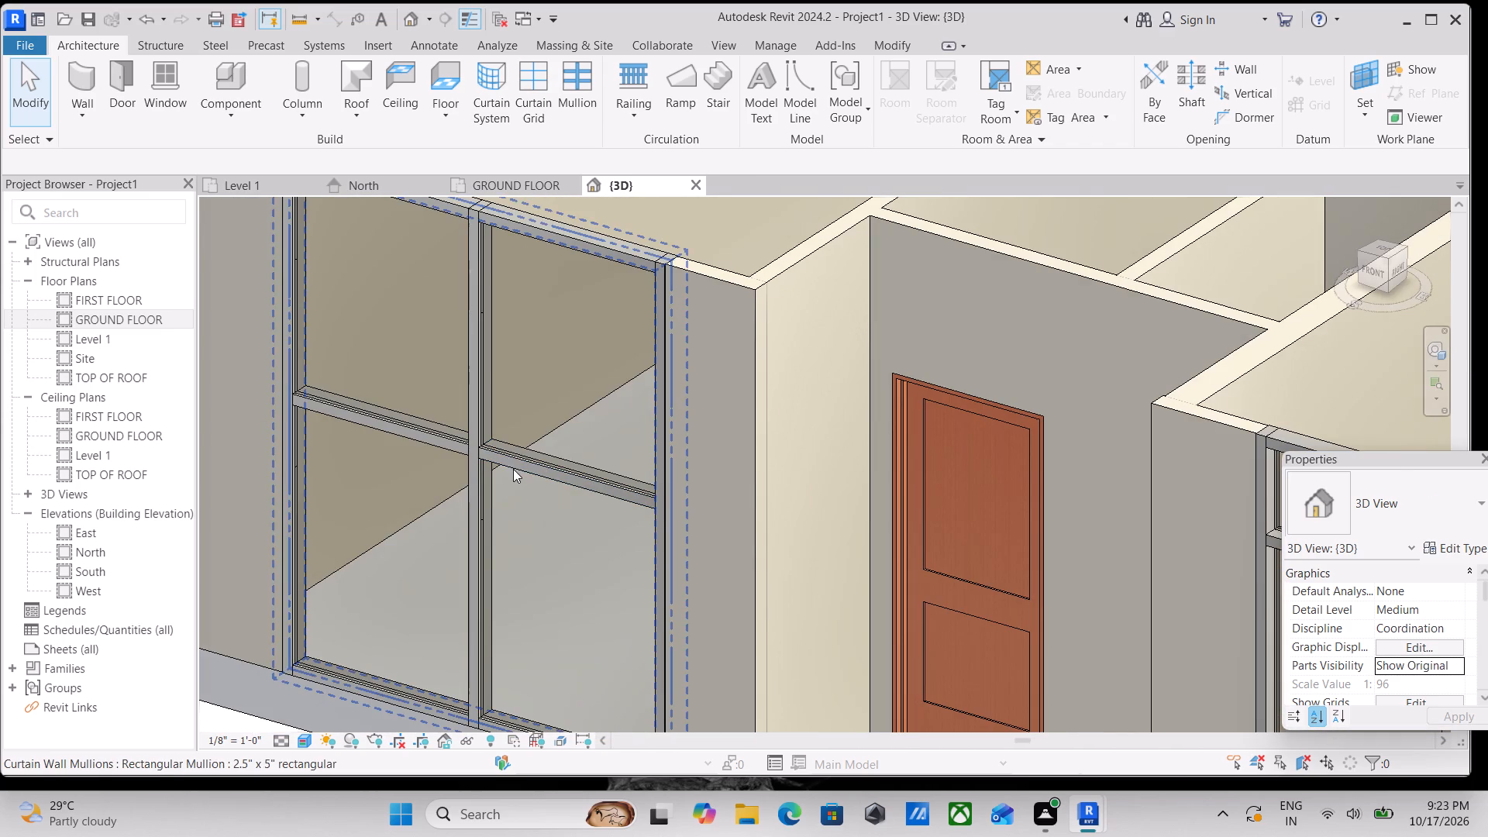
pyautogui.click(513, 464)
pyautogui.scroll(-4, 513, 464)
pyautogui.press('Escape')
pyautogui.scroll(-3, 553, 463)
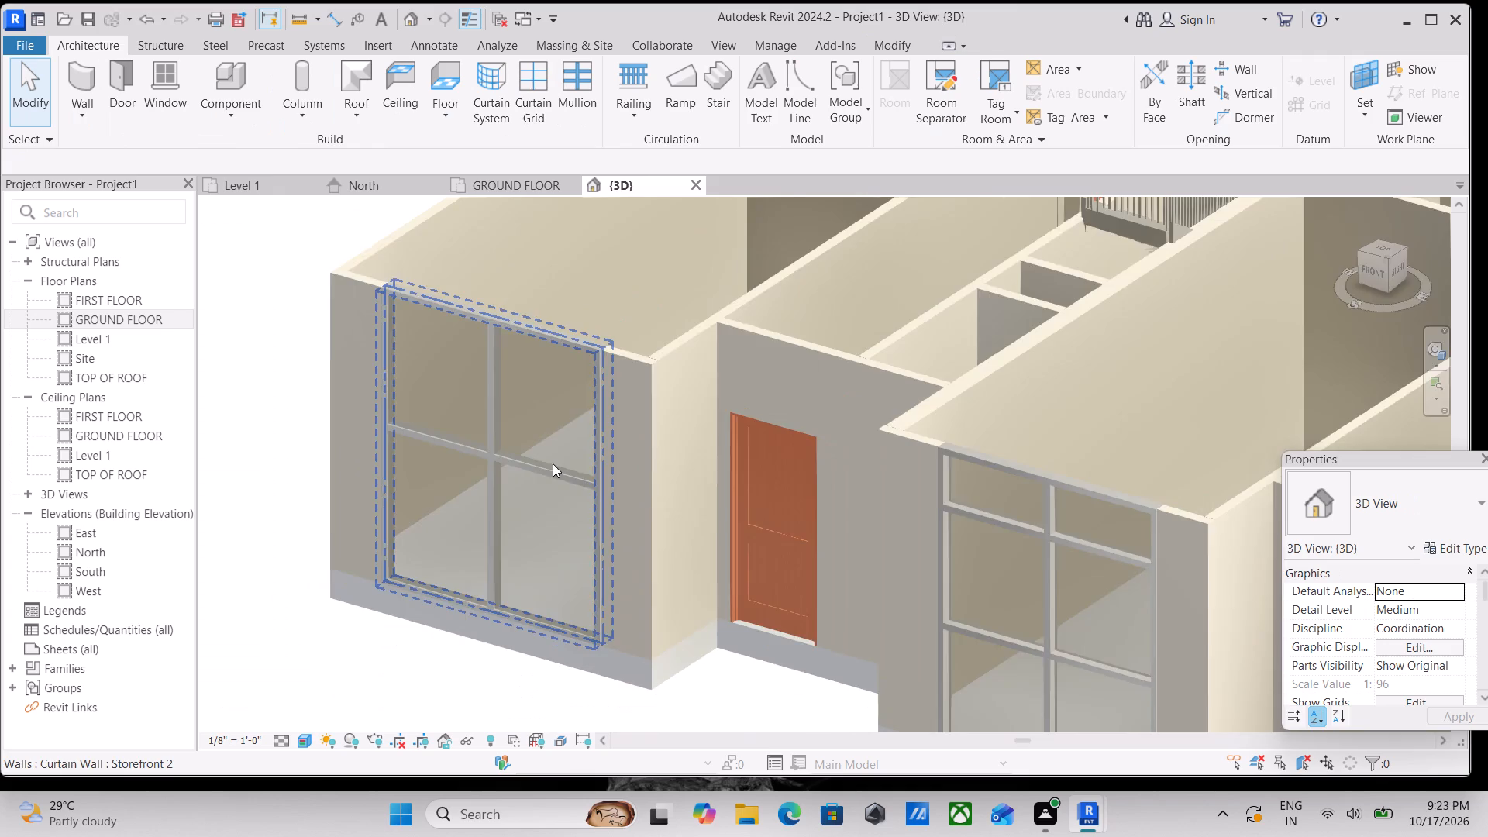
pyautogui.scroll(-2, 625, 476)
pyautogui.scroll(1, 539, 488)
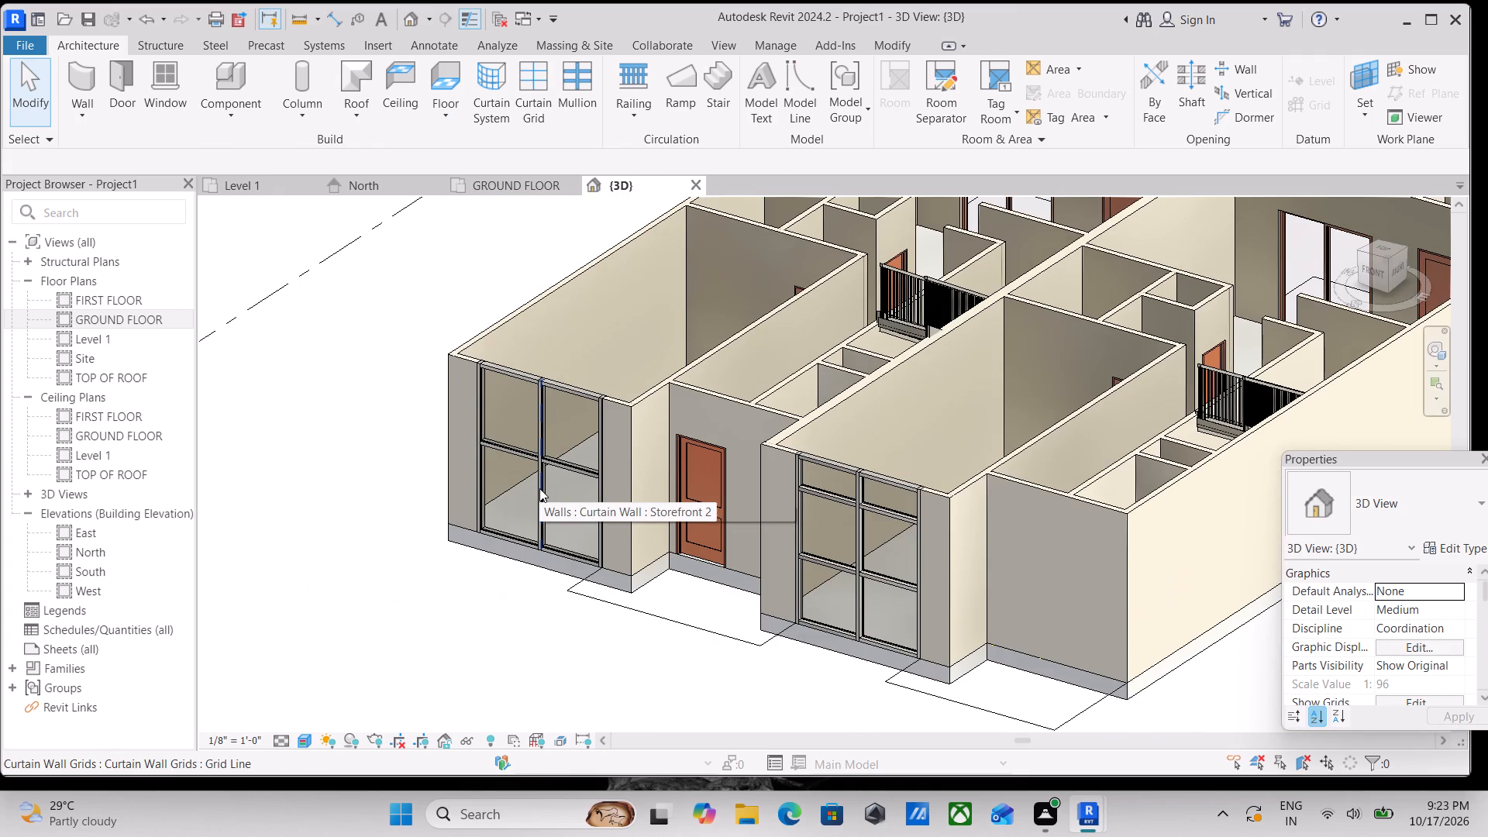
pyautogui.scroll(1, 764, 529)
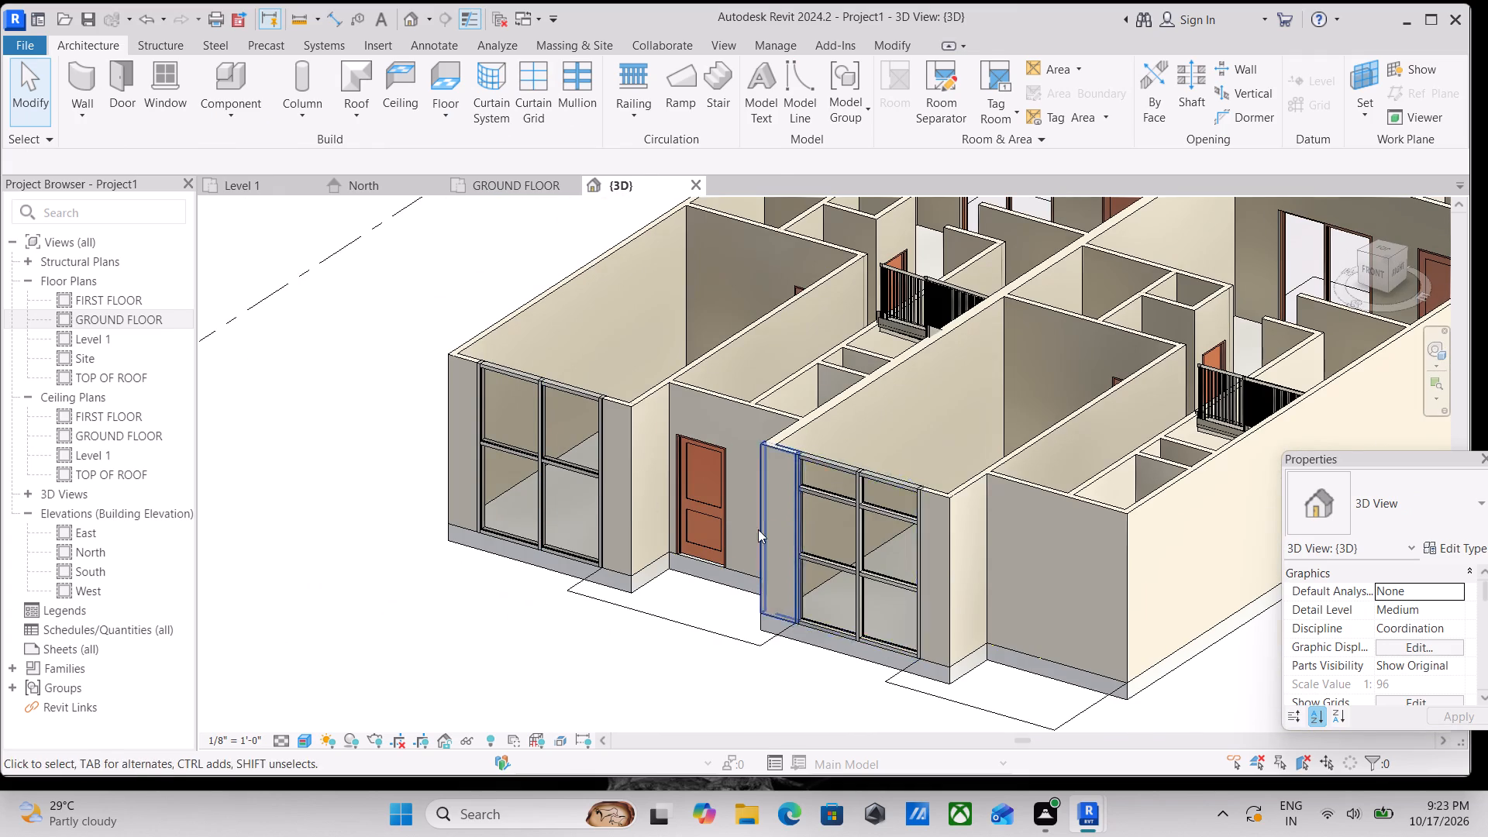
# Add a second horizontal curtain grid line above the first at the panel midpoint, splitting the spacing 1'-4" and 1'-4".
pyautogui.scroll(1, 758, 529)
pyautogui.scroll(8, 513, 460)
pyautogui.moveTo(338, 394); pyautogui.dragTo(481, 528, button='middle')
pyautogui.scroll(-2, 495, 456)
pyautogui.moveTo(495, 456); pyautogui.dragTo(553, 553, button='middle')
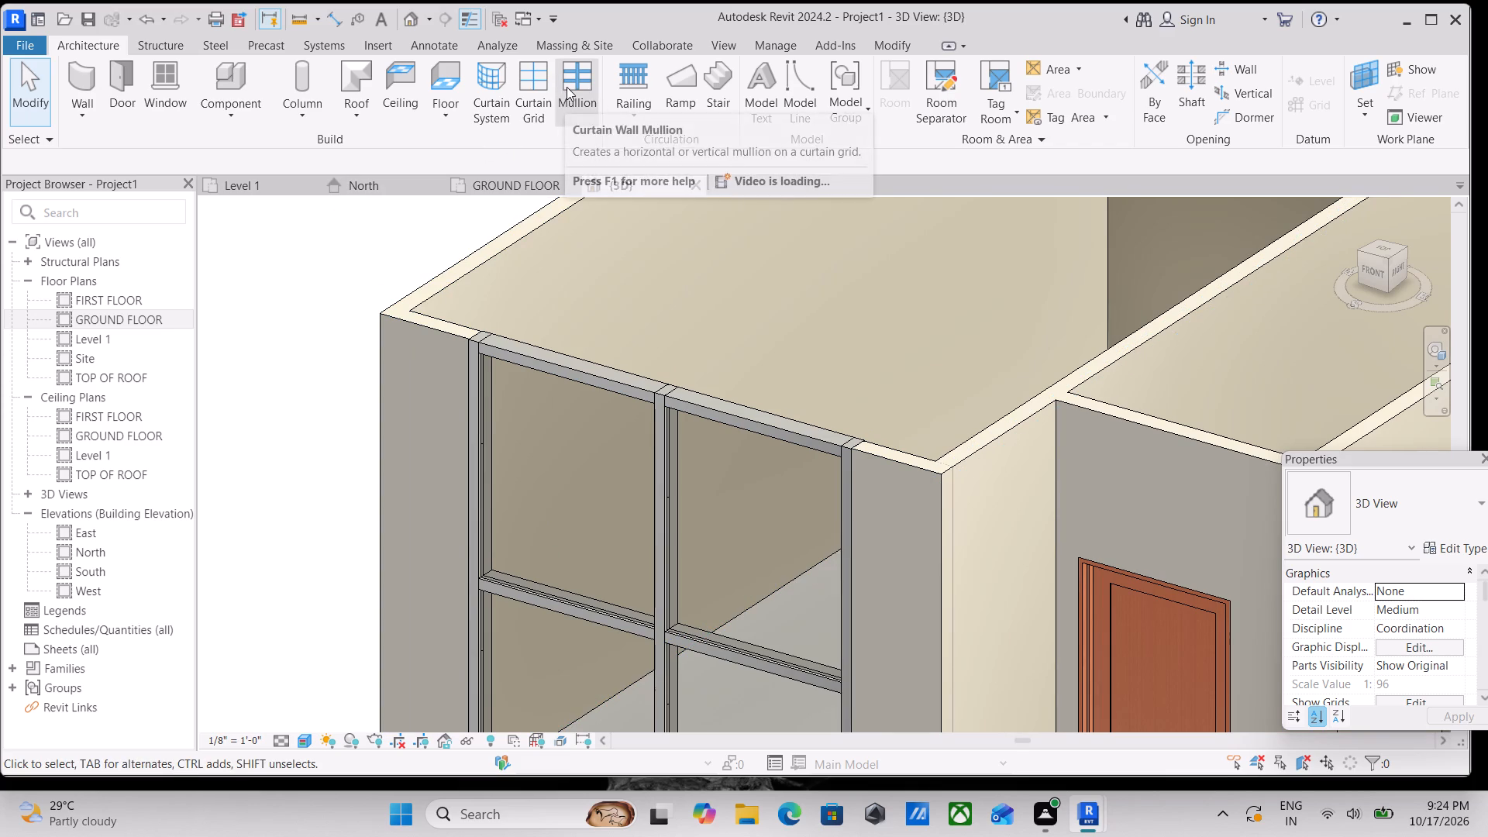
pyautogui.click(535, 98)
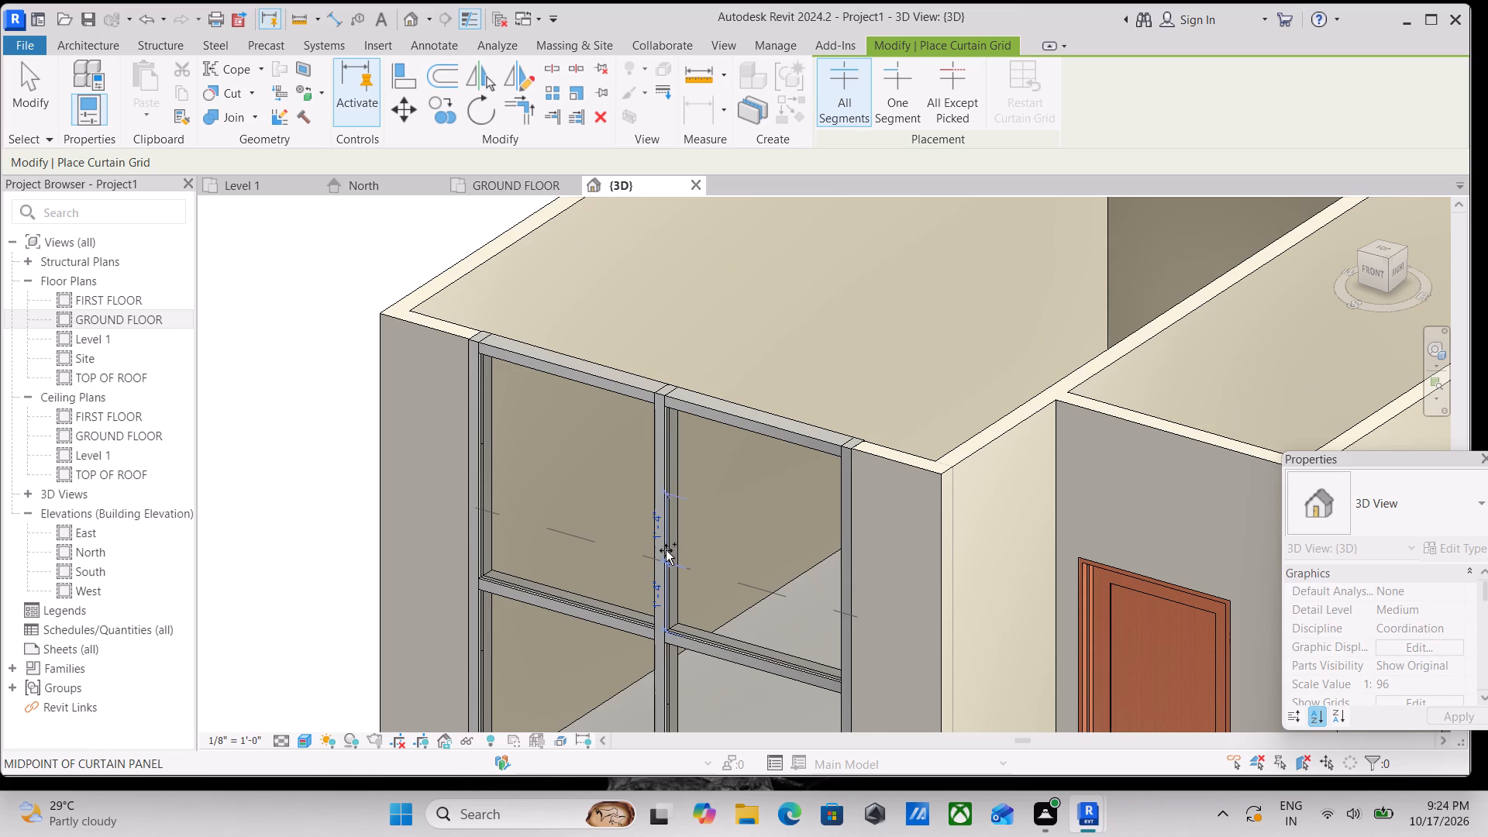
pyautogui.click(666, 550)
# Add a horizontal curtain grid line at the midpoint of the garage front's bottom panels, 2'-0" from each neighbouring line.
pyautogui.scroll(-2, 669, 546)
pyautogui.moveTo(669, 546); pyautogui.dragTo(803, 286, button='middle')
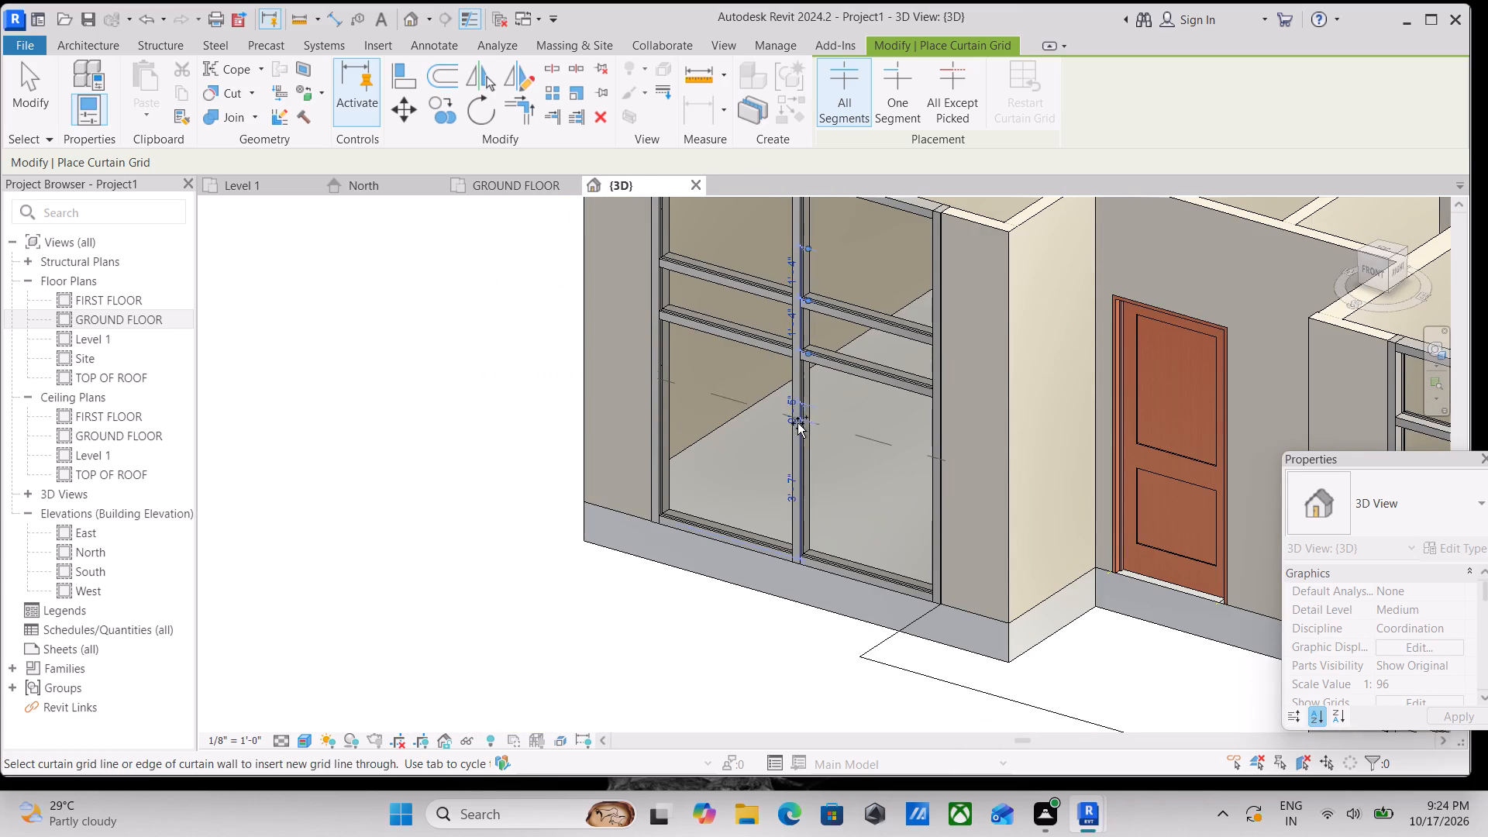
pyautogui.scroll(2, 797, 437)
pyautogui.moveTo(797, 437); pyautogui.dragTo(782, 470, button='middle')
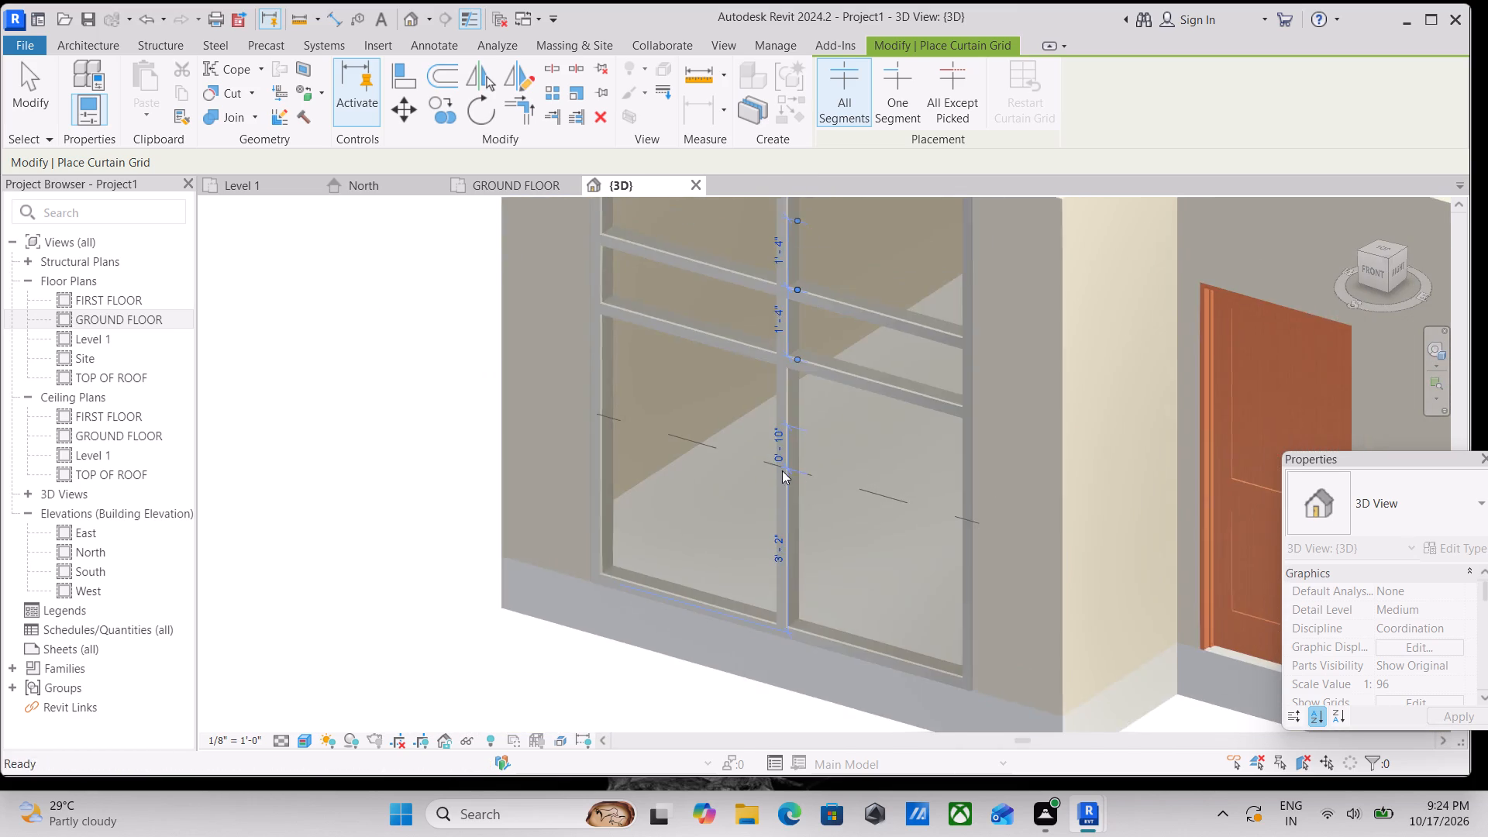
pyautogui.click(781, 520)
# Add a horizontal curtain grid line in the garage front's top panels, 1'-8" below the top edge.
pyautogui.scroll(-2, 804, 465)
pyautogui.moveTo(804, 465); pyautogui.dragTo(809, 583, button='middle')
pyautogui.scroll(1, 809, 583)
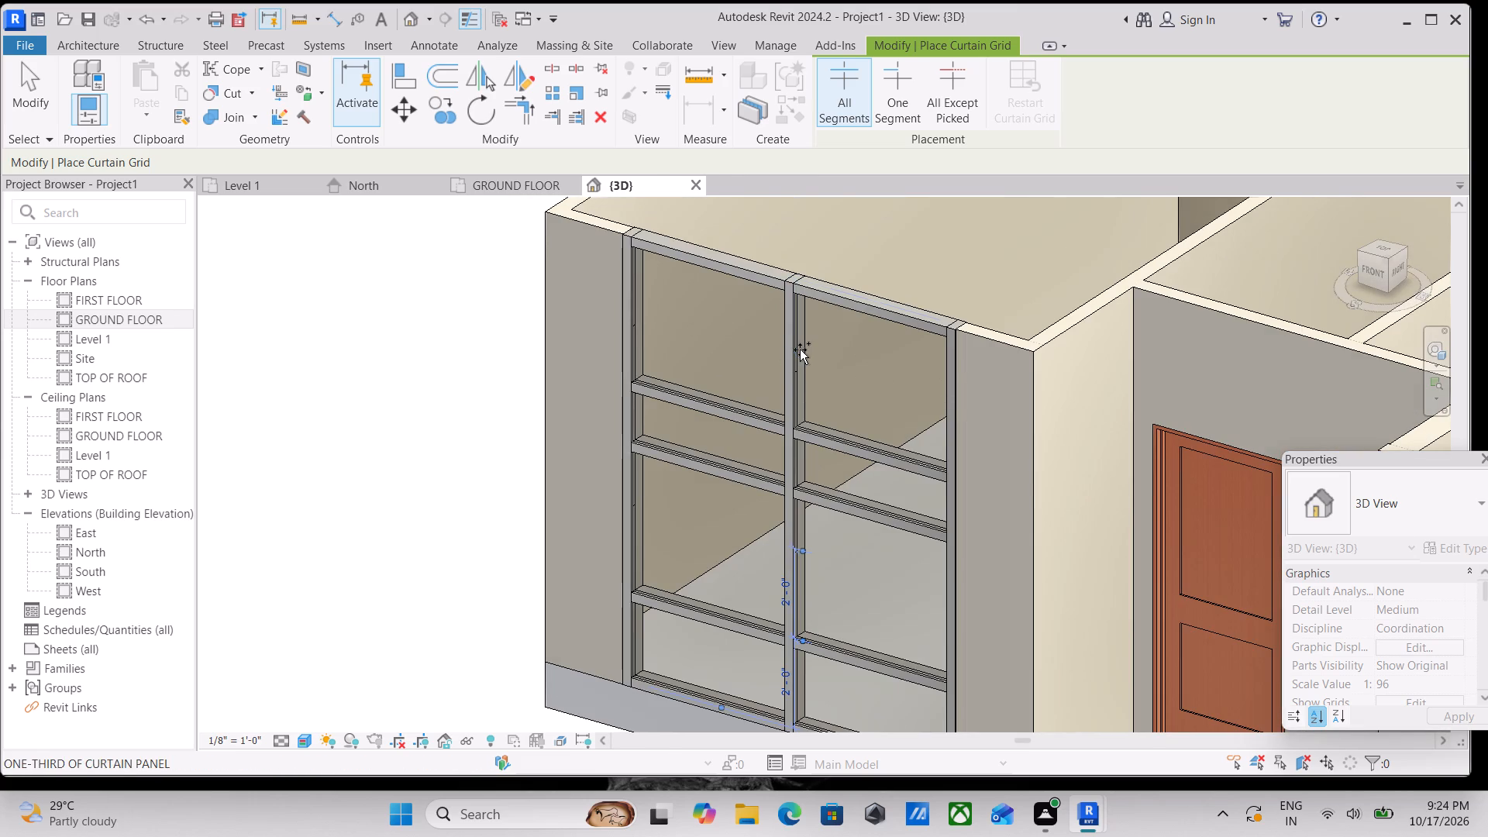
pyautogui.scroll(2, 794, 356)
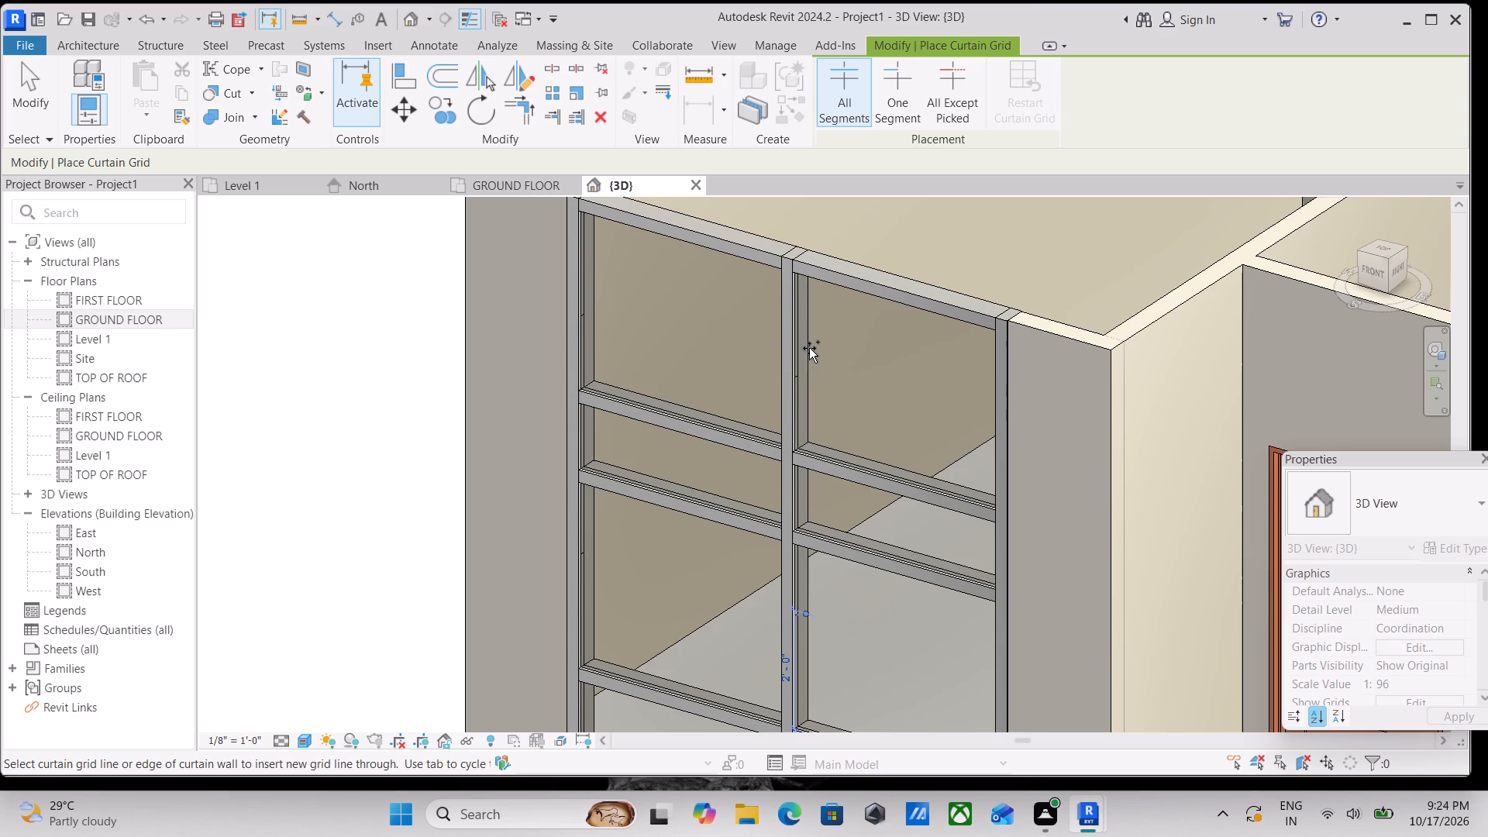
pyautogui.scroll(-1, 797, 382)
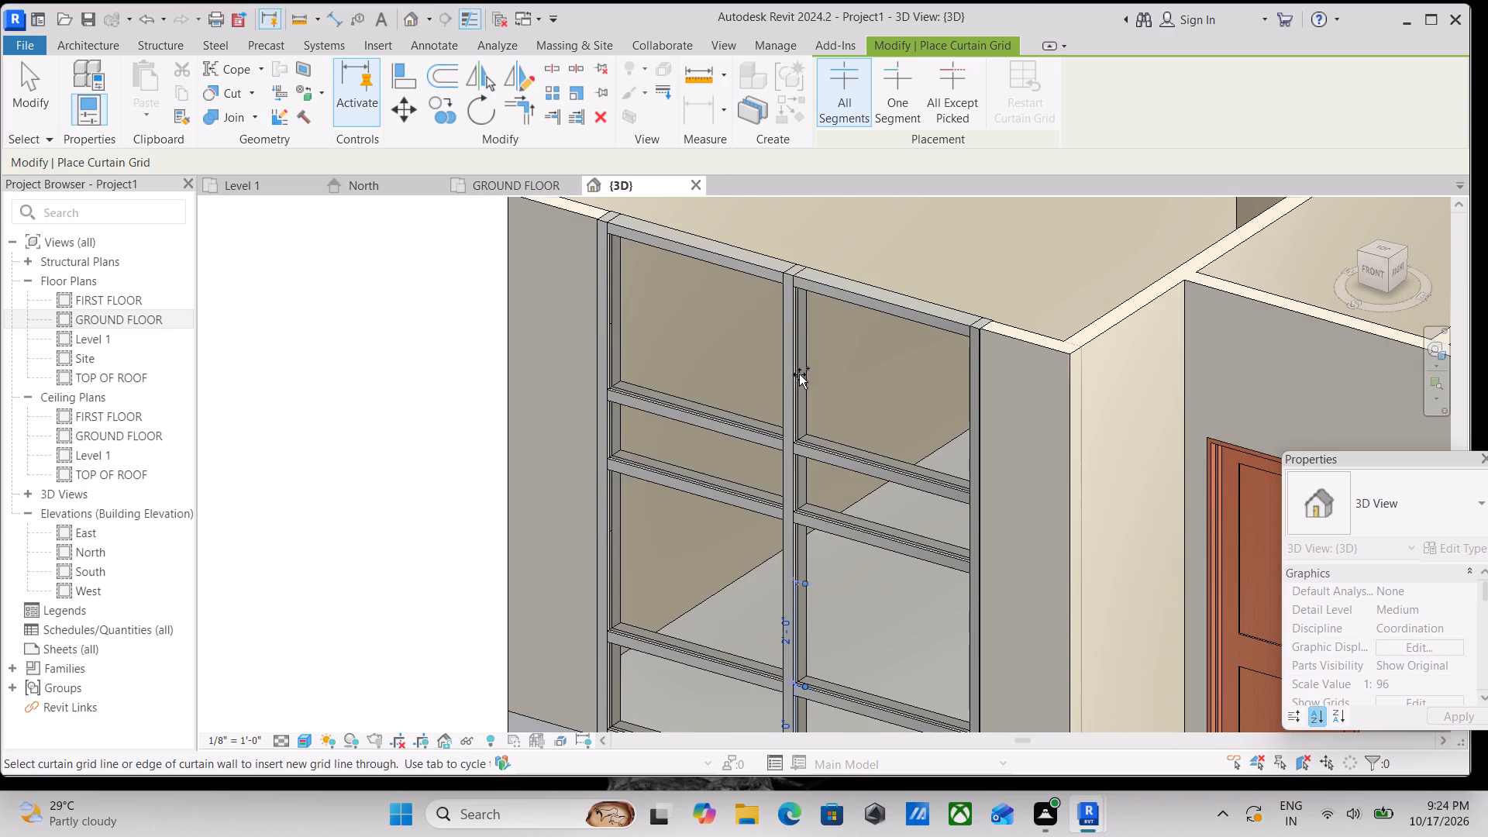
pyautogui.scroll(2, 804, 360)
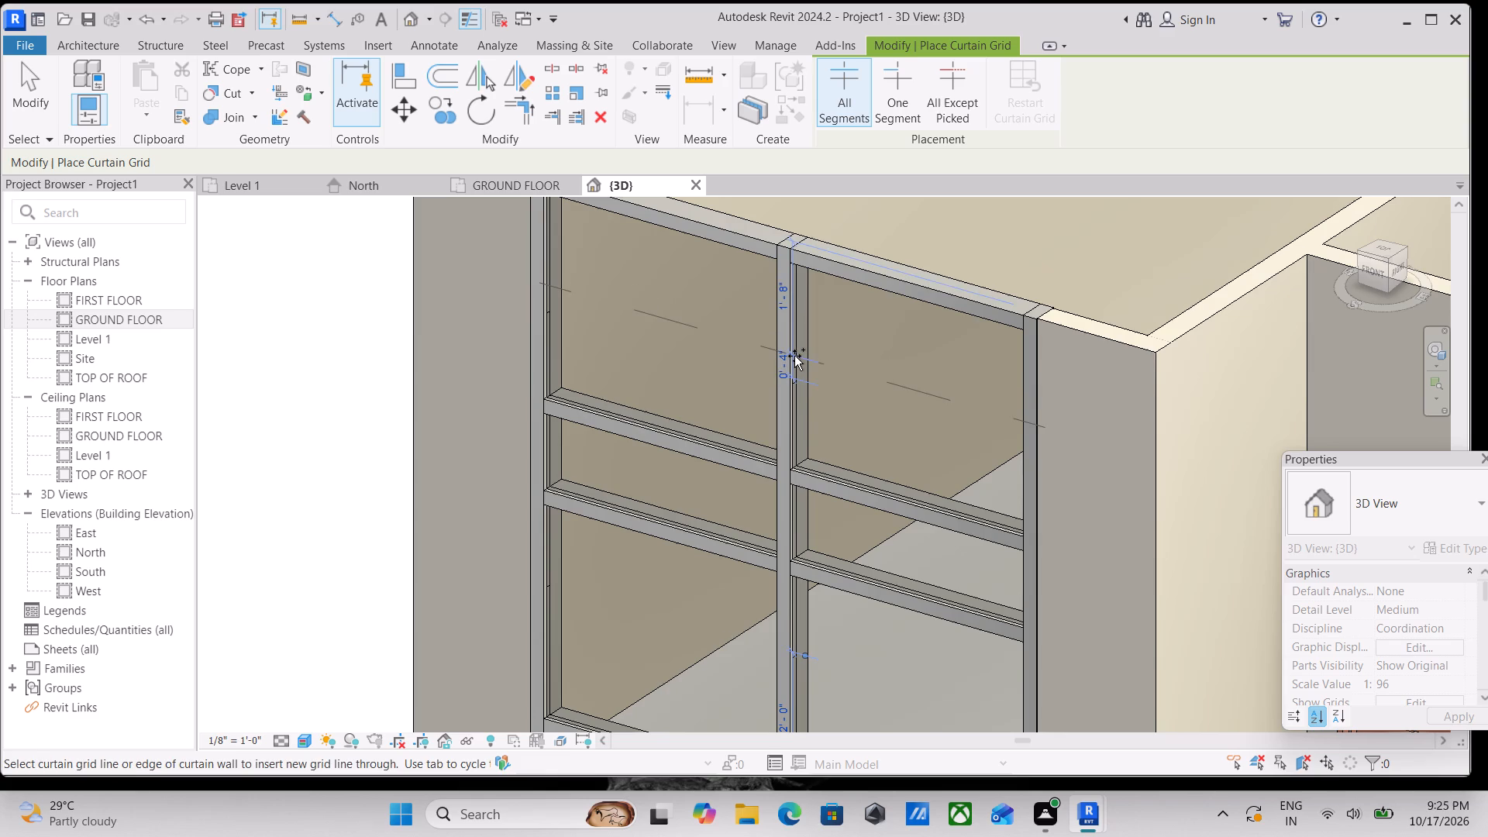
pyautogui.click(794, 356)
# Add a horizontal curtain grid line at the midpoint of the garage front's remaining tall panels, above the bottom row.
pyautogui.scroll(-4, 794, 356)
pyautogui.scroll(-2, 784, 417)
pyautogui.moveTo(781, 456); pyautogui.dragTo(890, 377, button='middle')
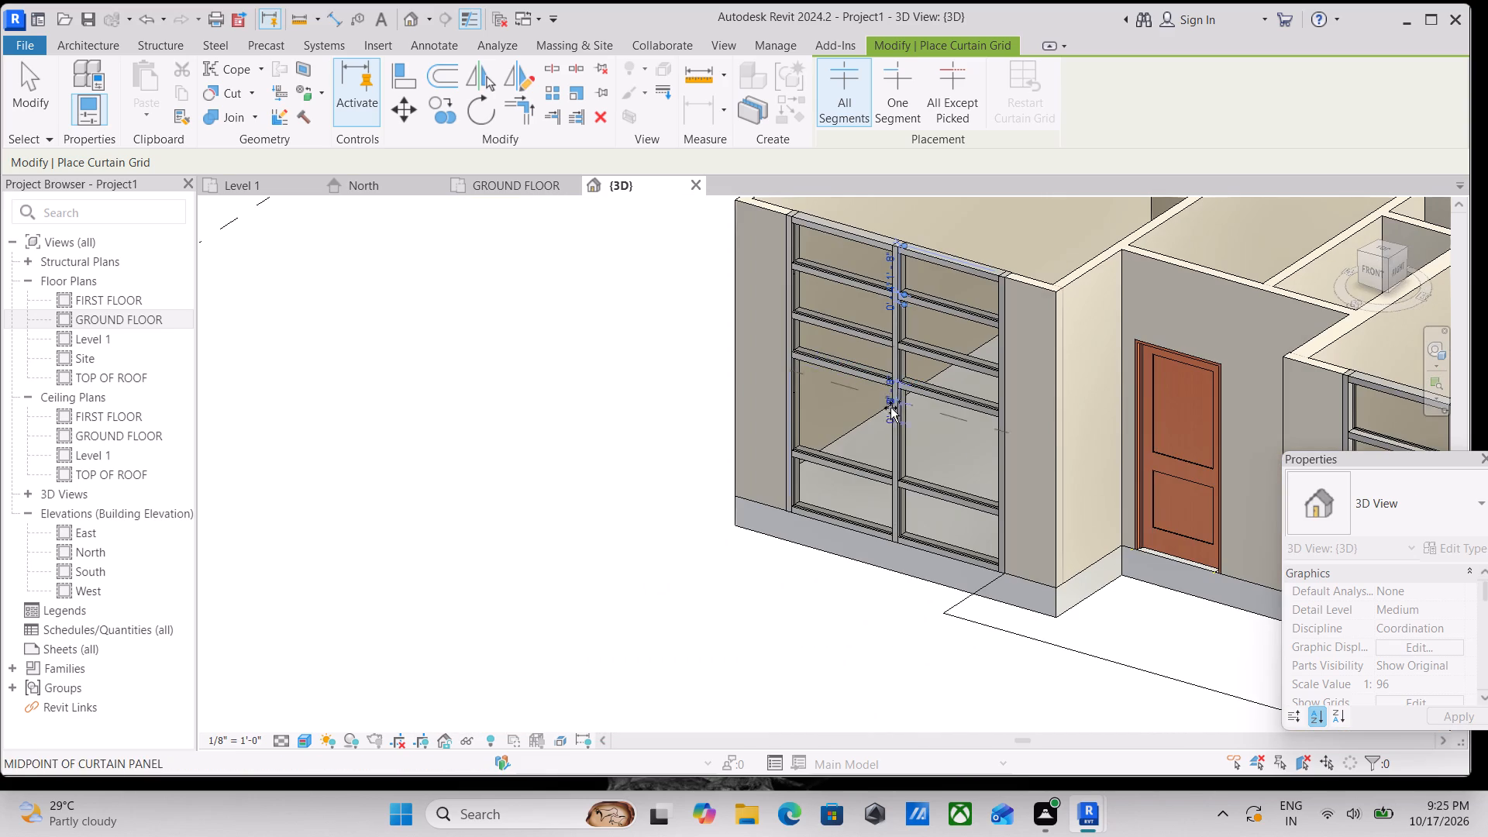
pyautogui.scroll(-7, 911, 431)
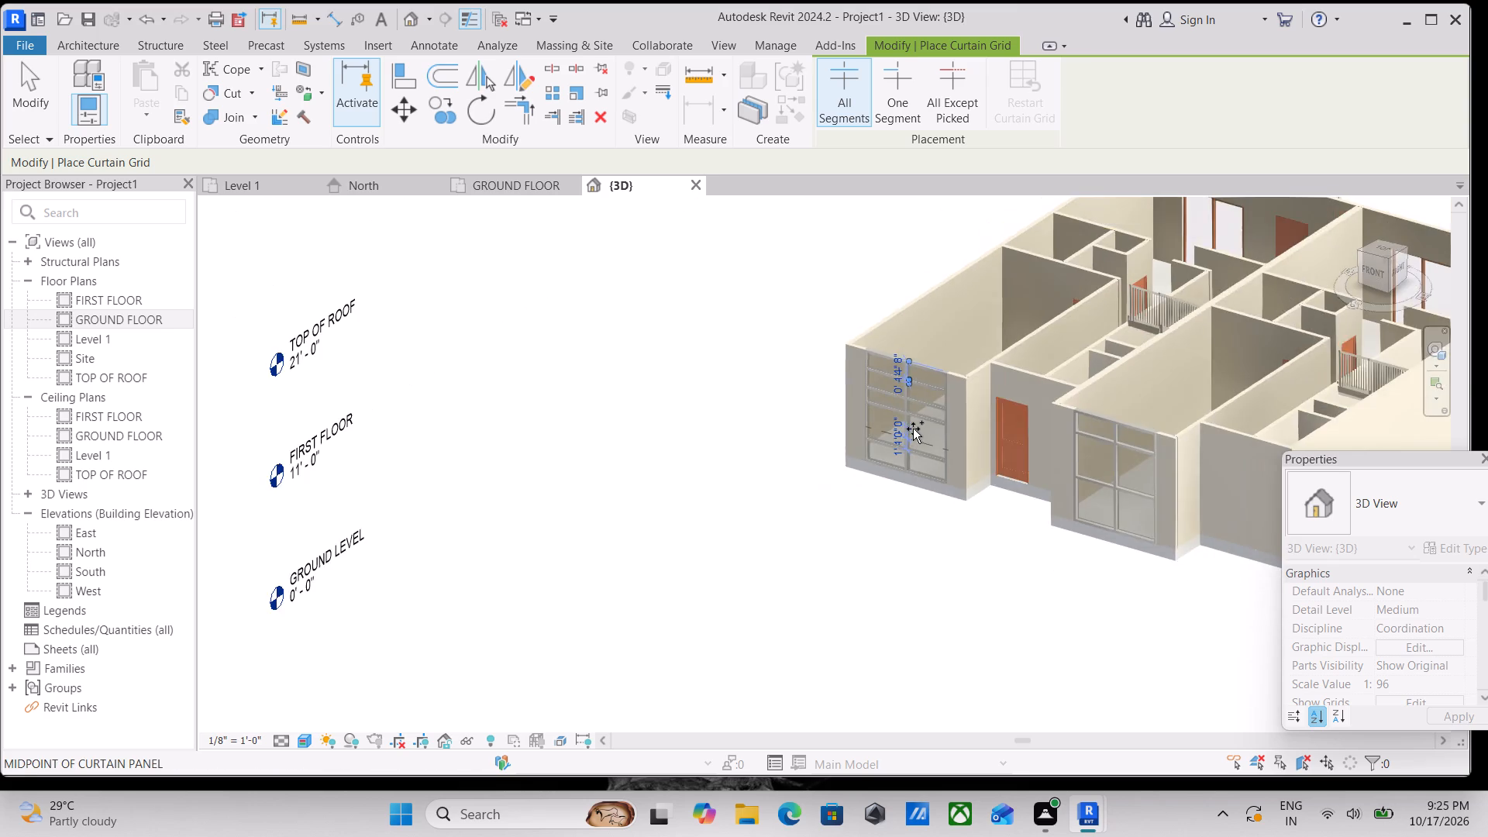
pyautogui.scroll(10, 913, 428)
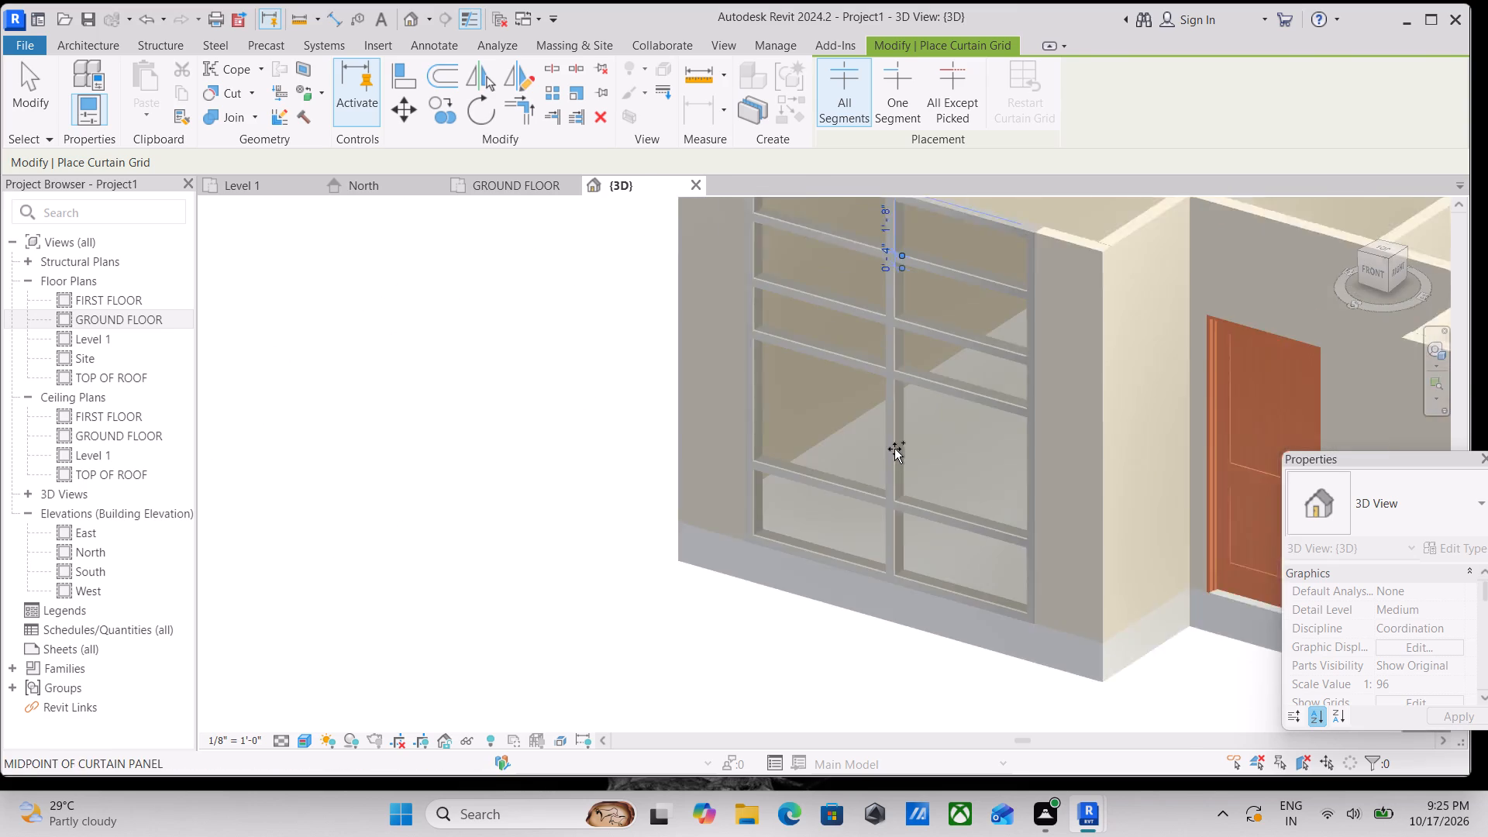
pyautogui.scroll(1, 894, 449)
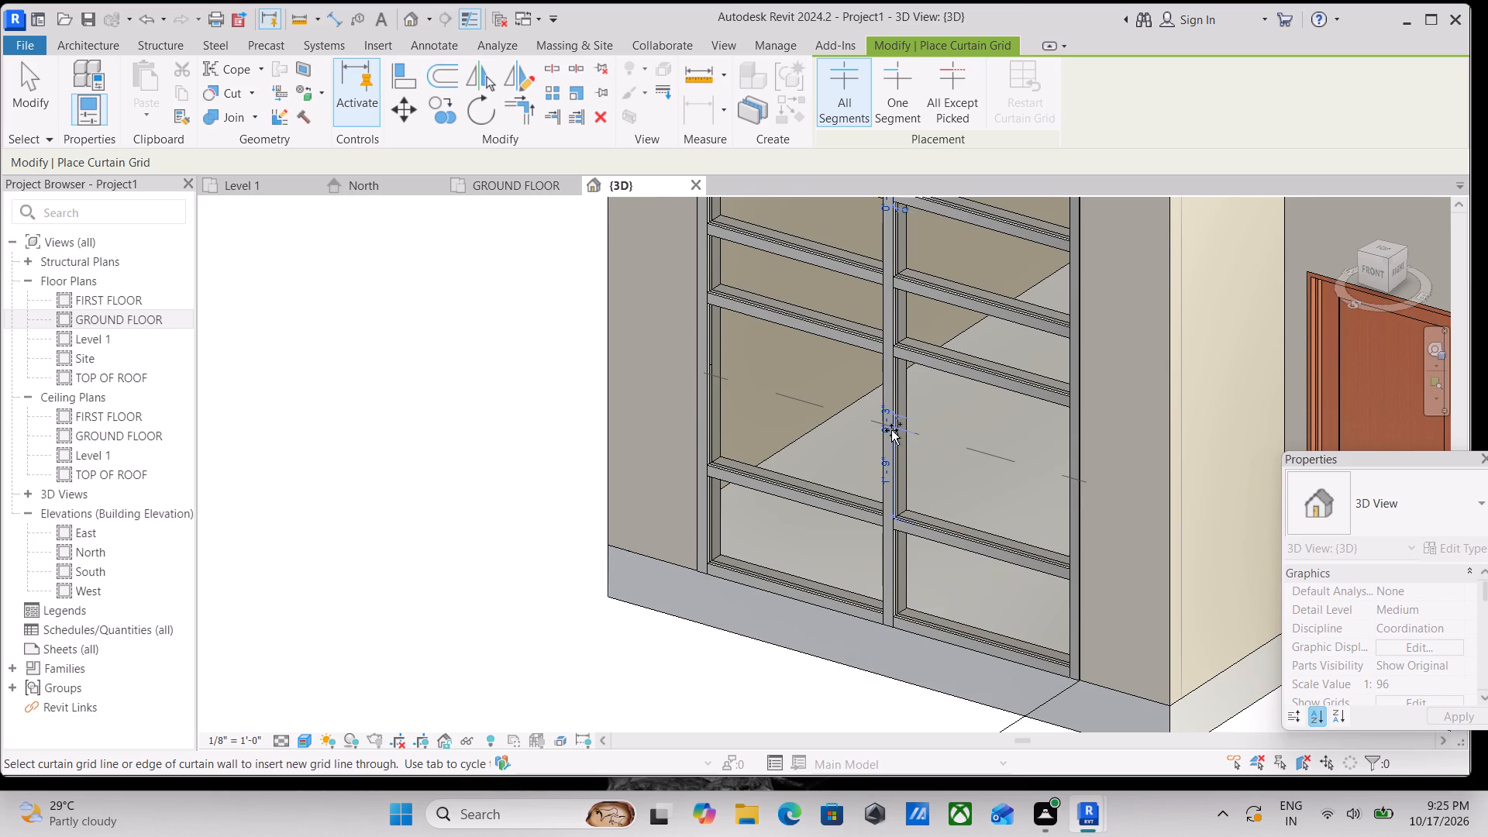
pyautogui.click(892, 433)
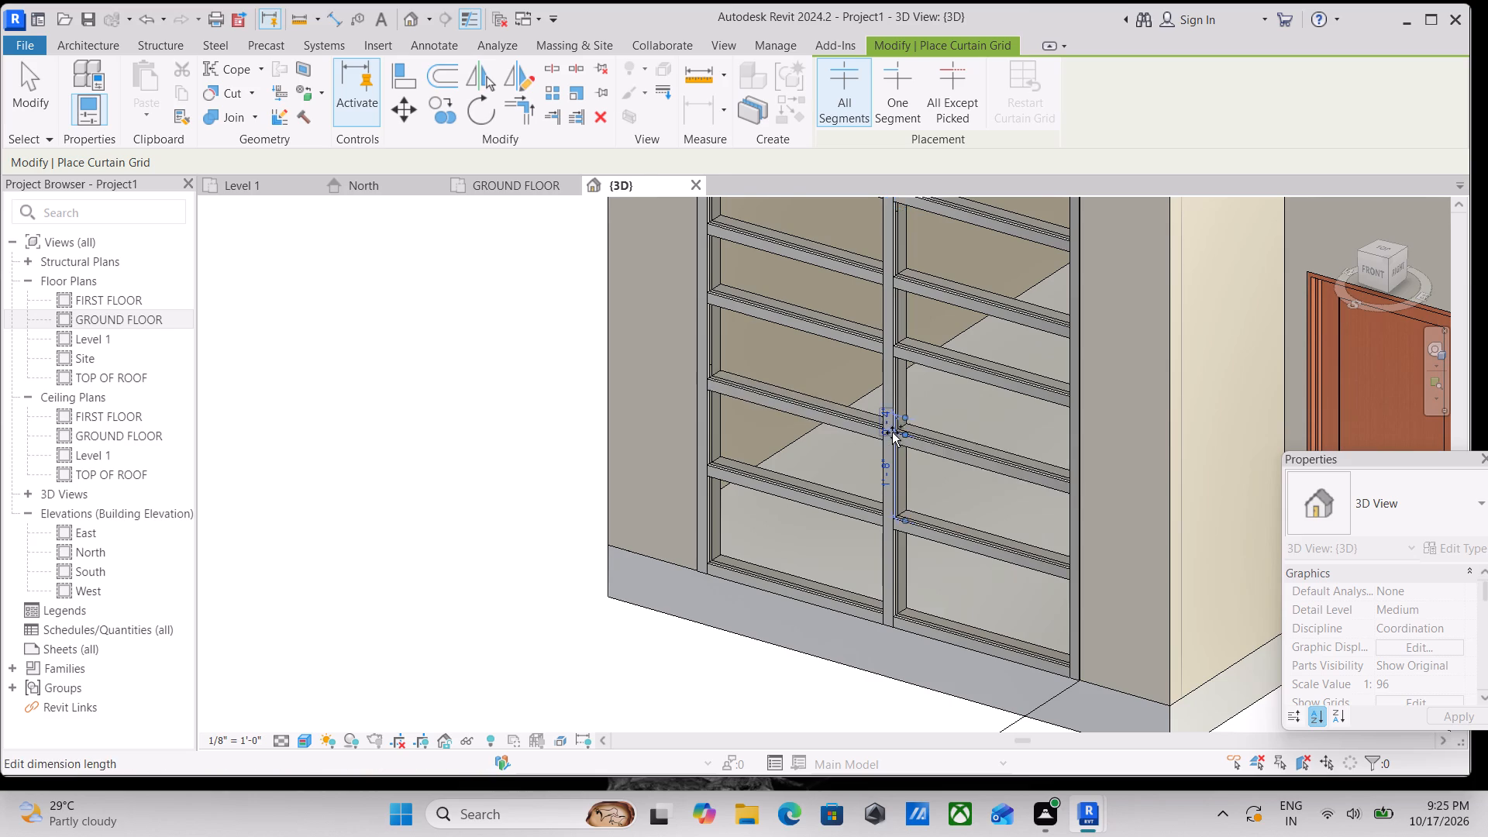
pyautogui.scroll(-3, 892, 432)
pyautogui.press('Escape')
# Compare the fully divided garage front with the neighbouring unit's storefront in 3D.
pyautogui.scroll(-4, 899, 427)
pyautogui.keyDown('shift'); pyautogui.moveTo(899, 427); pyautogui.dragTo(950, 374, button='middle'); pyautogui.keyUp('shift')
pyautogui.moveTo(938, 506); pyautogui.dragTo(1076, 526, button='middle')
pyautogui.scroll(-1, 1076, 523)
pyautogui.moveTo(1057, 519); pyautogui.dragTo(710, 418, button='middle')
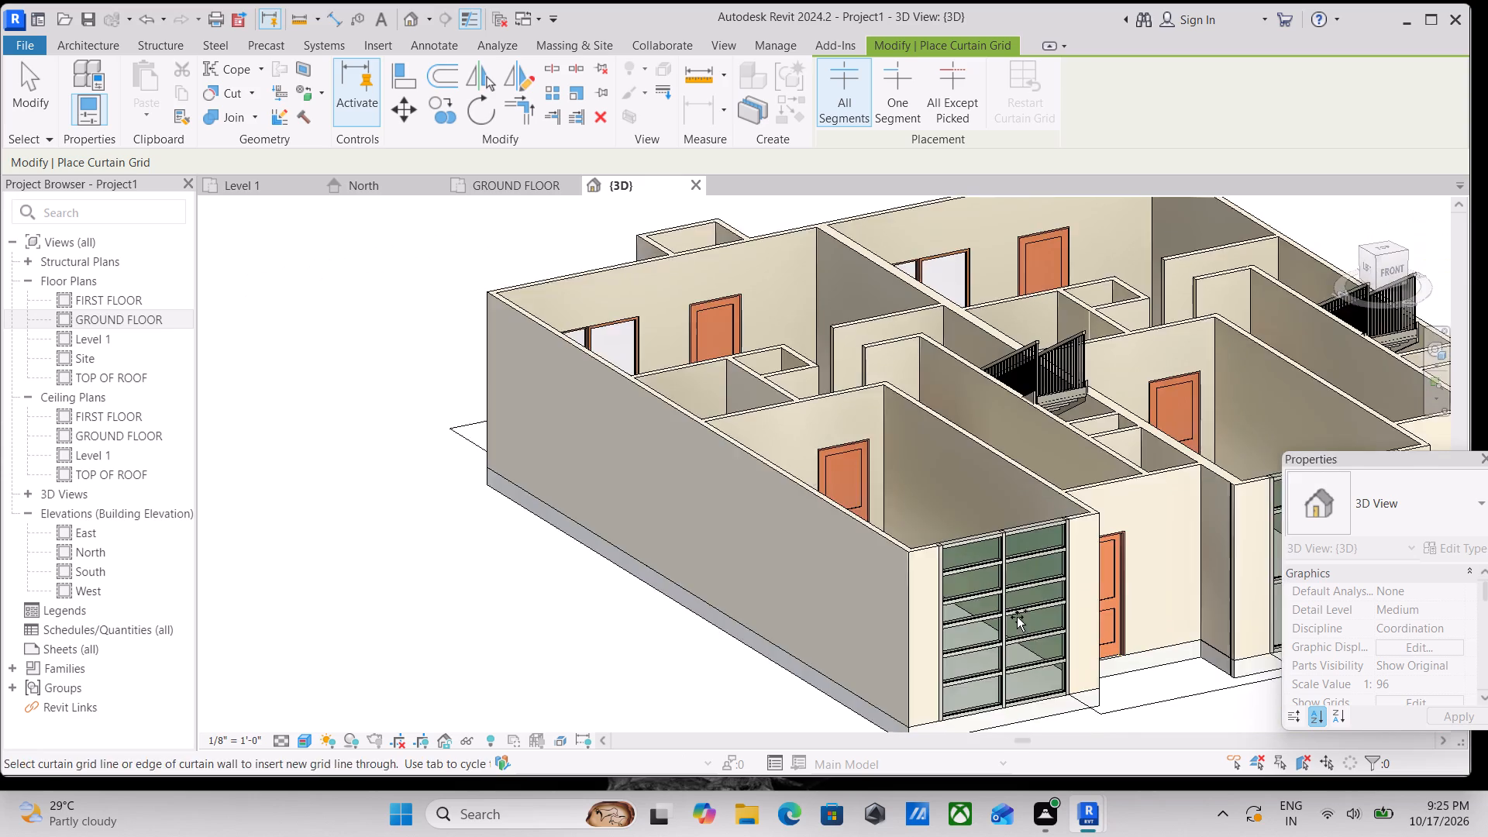
pyautogui.scroll(2, 1017, 617)
pyautogui.moveTo(1012, 614); pyautogui.dragTo(845, 539, button='middle')
pyautogui.scroll(-1, 1012, 554)
pyautogui.moveTo(998, 549); pyautogui.dragTo(863, 518, button='middle')
pyautogui.press('Escape')
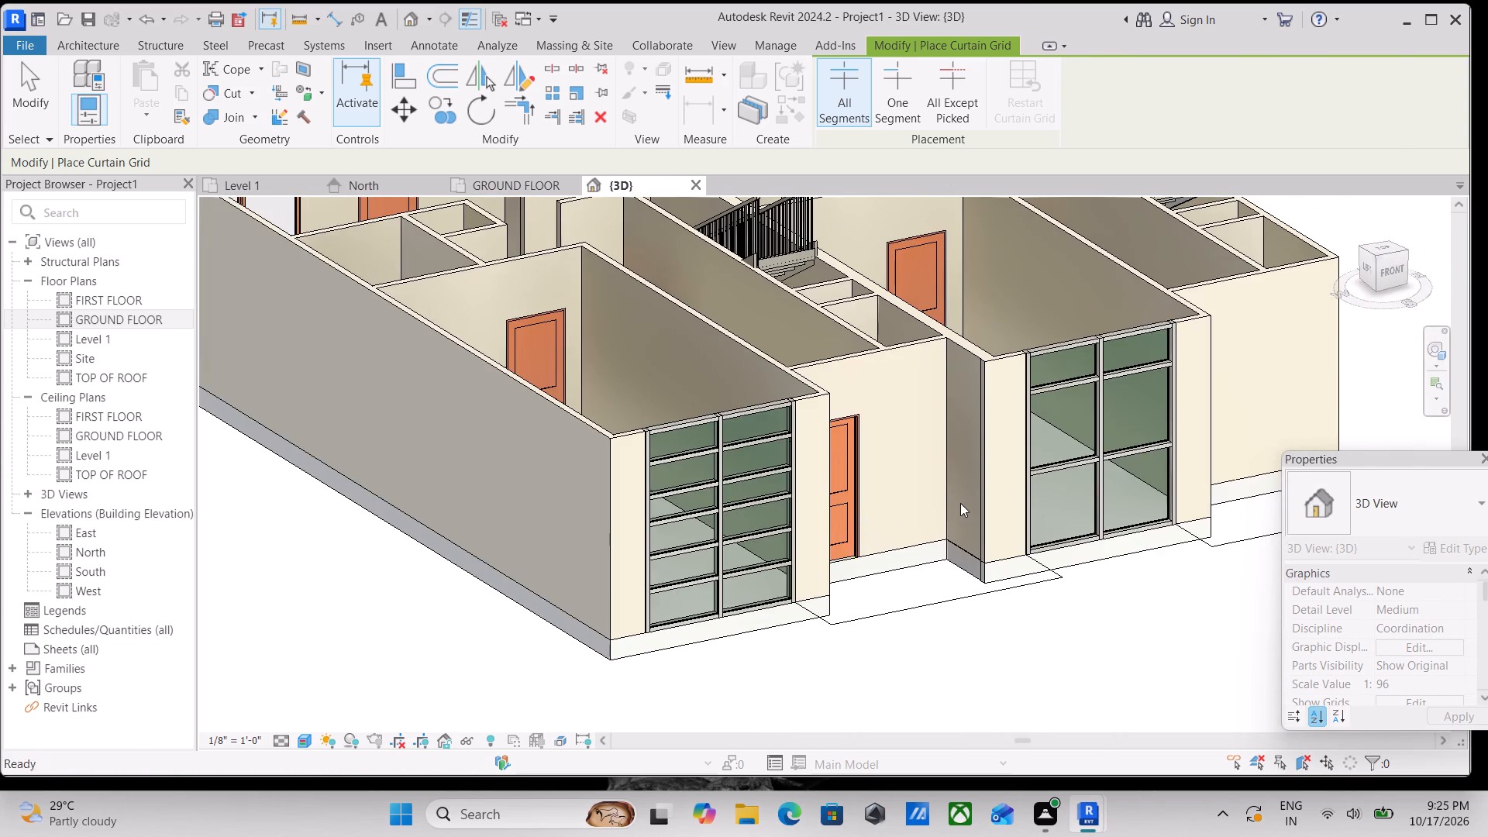
pyautogui.scroll(2, 960, 503)
pyautogui.press('Escape')
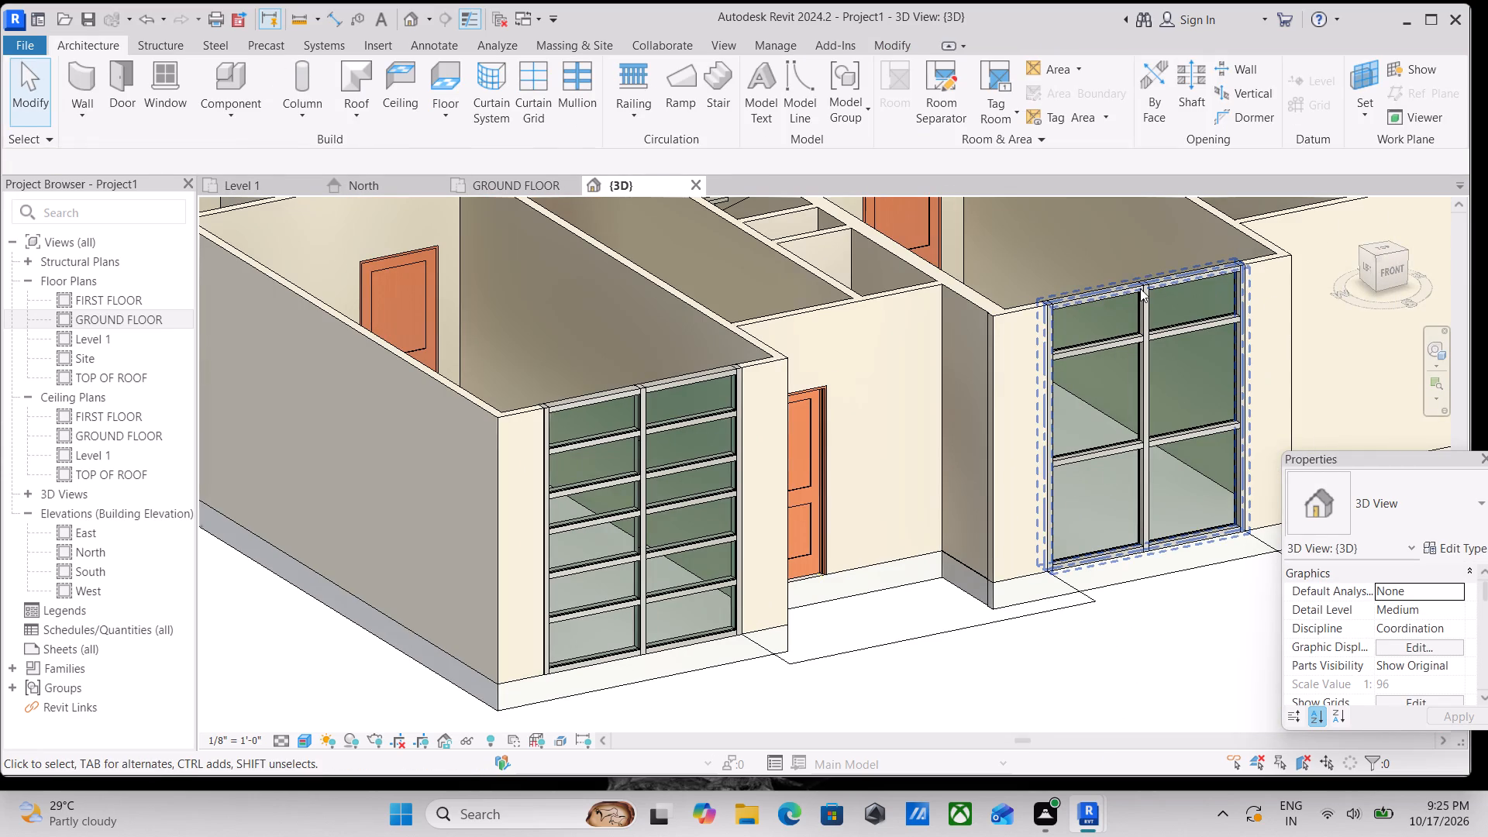
# Delete the neighbouring unit's Storefront 3 curtain wall.
pyautogui.scroll(2, 708, 448)
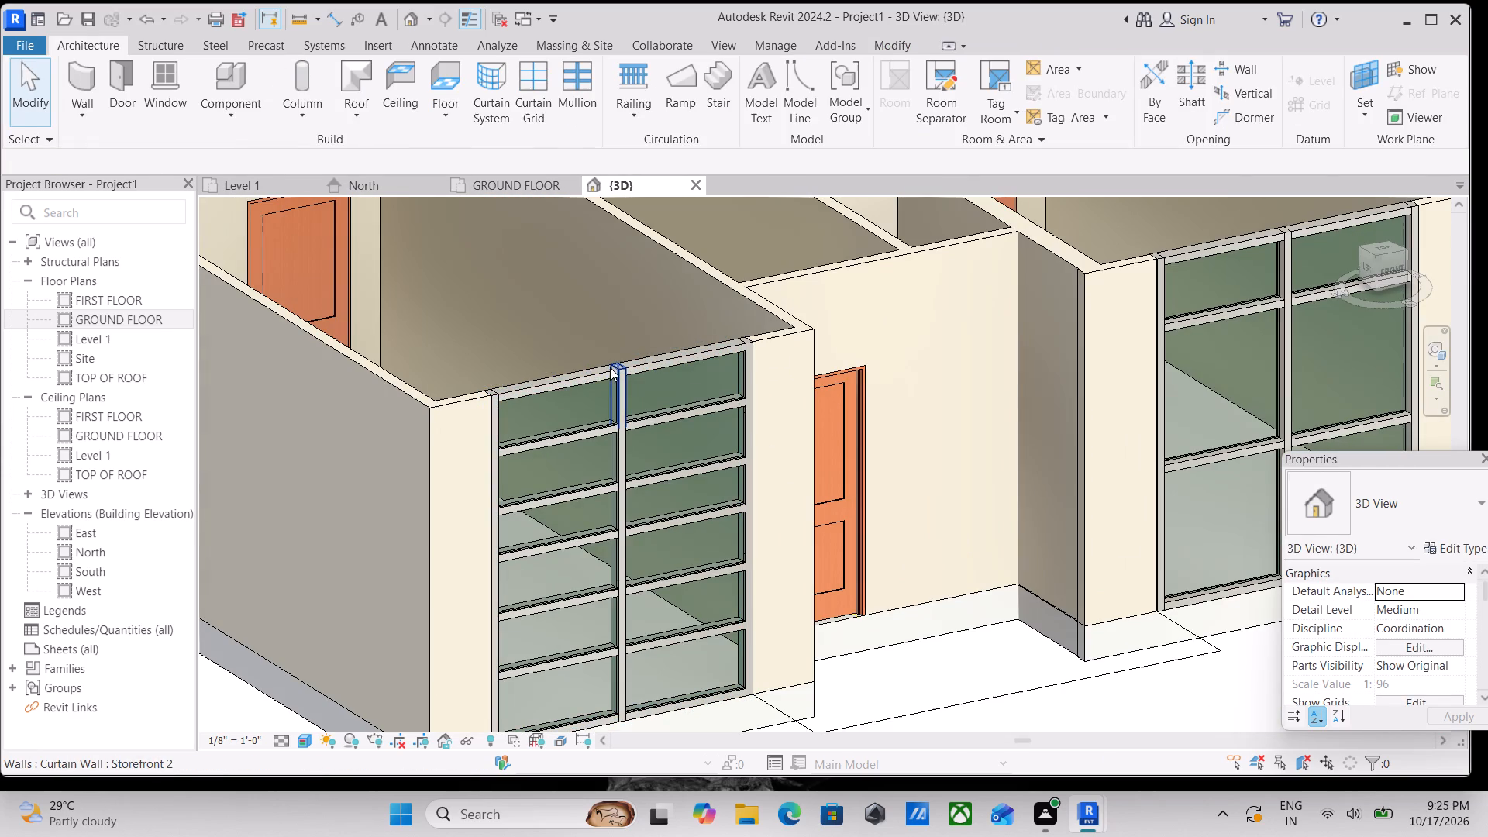
pyautogui.click(610, 377)
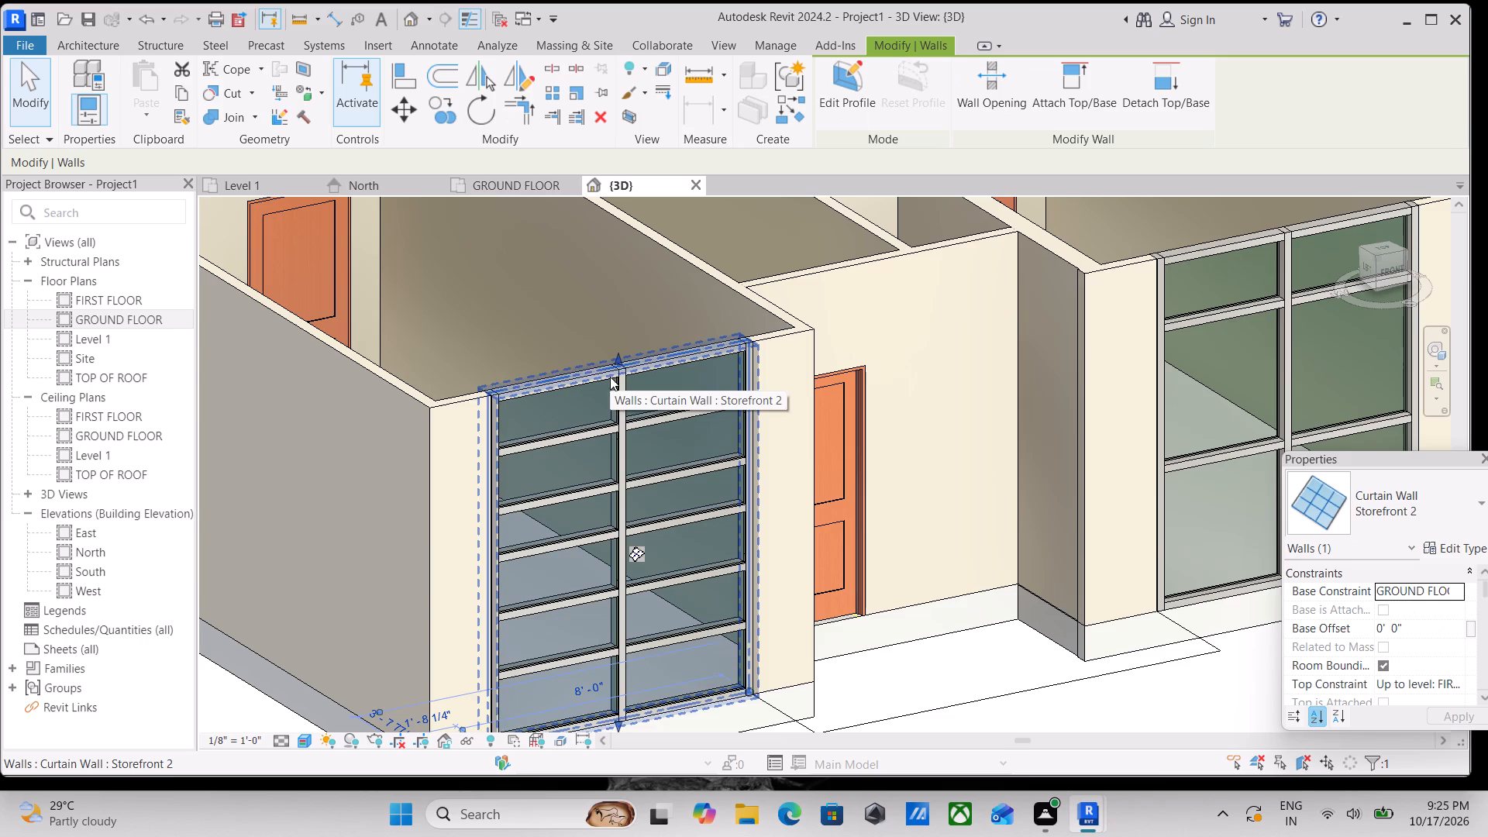
pyautogui.press('Escape')
pyautogui.click(1250, 253)
pyautogui.rightClick(1250, 253)
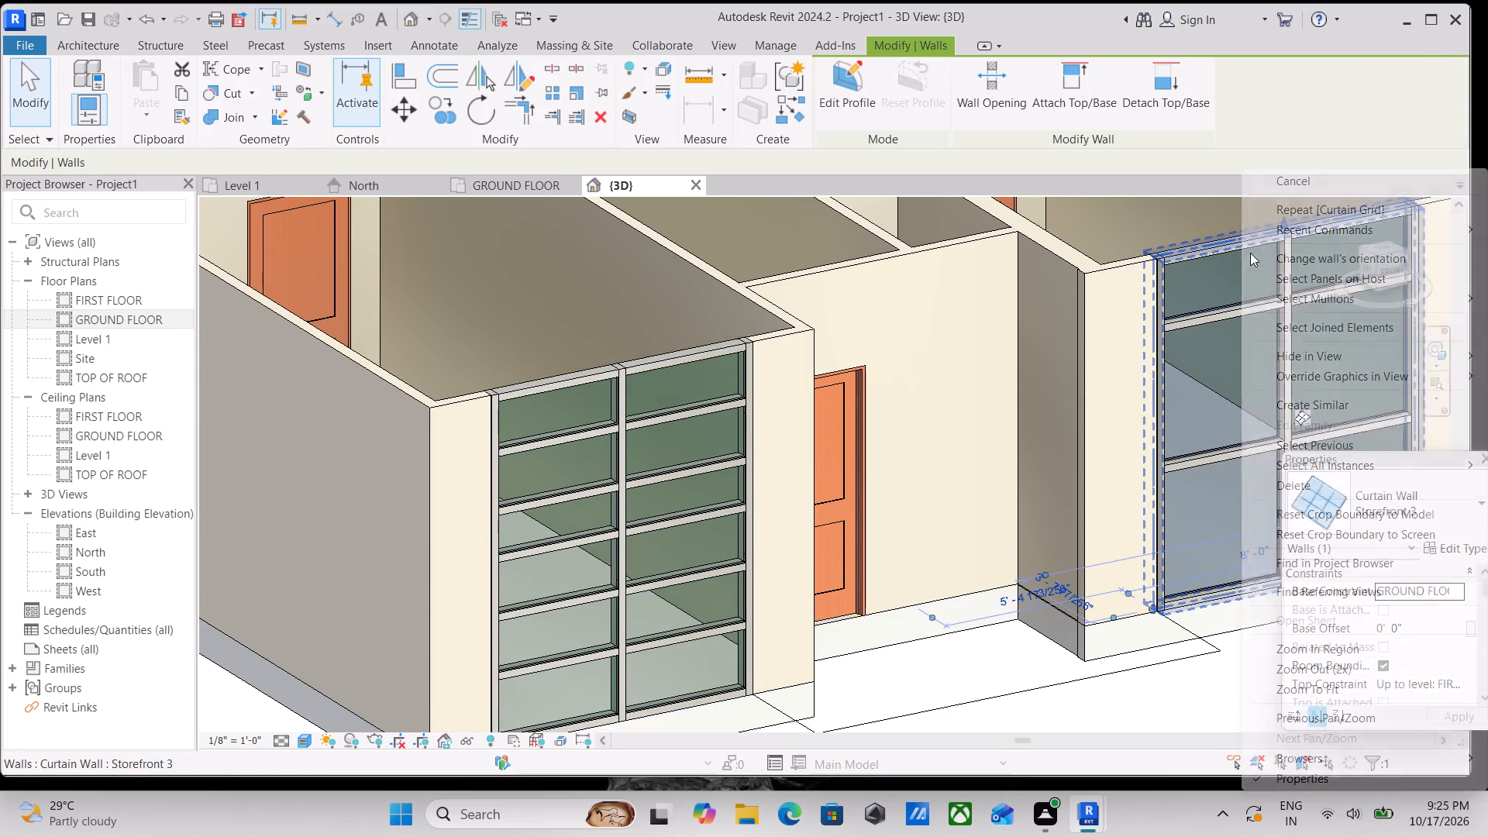
pyautogui.click(1301, 481)
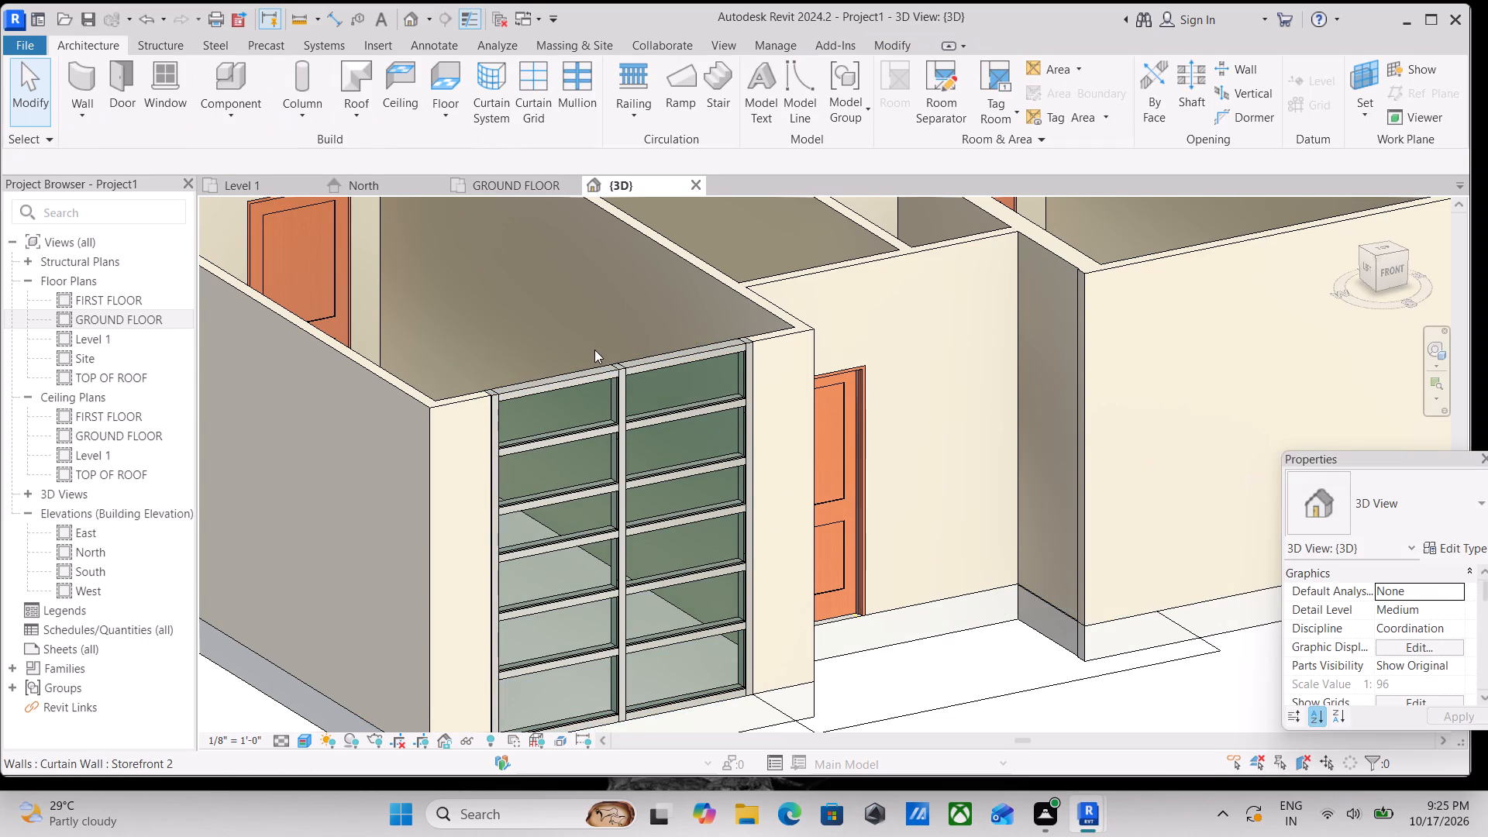
# Copy the Storefront 2 garage front from its lower corner onto the neighbouring unit's front wall, about 19'-11" away.
pyautogui.click(613, 374)
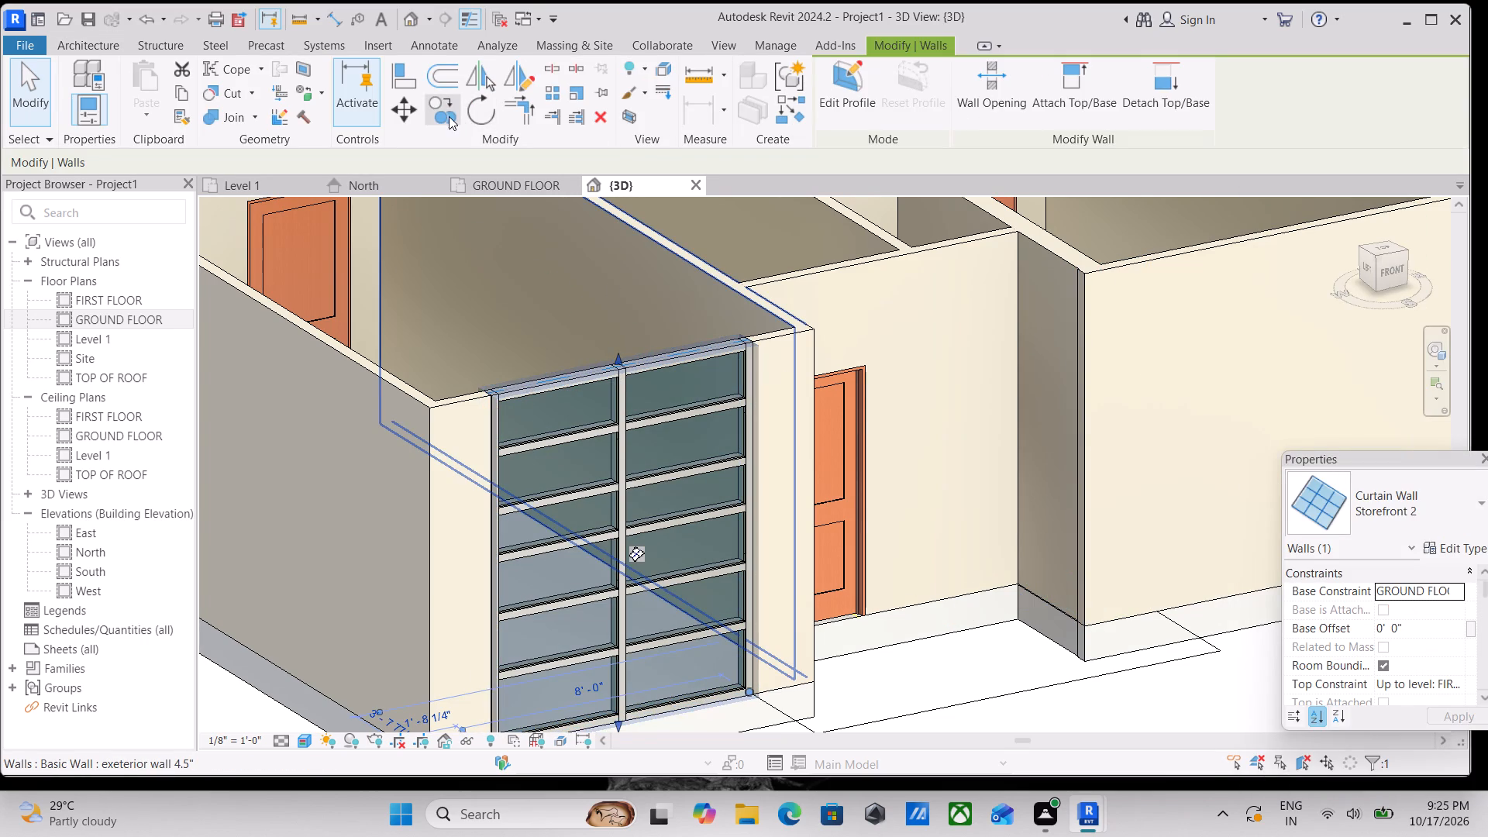
pyautogui.click(449, 116)
pyautogui.scroll(-1, 549, 523)
pyautogui.moveTo(544, 501); pyautogui.dragTo(487, 330, button='middle')
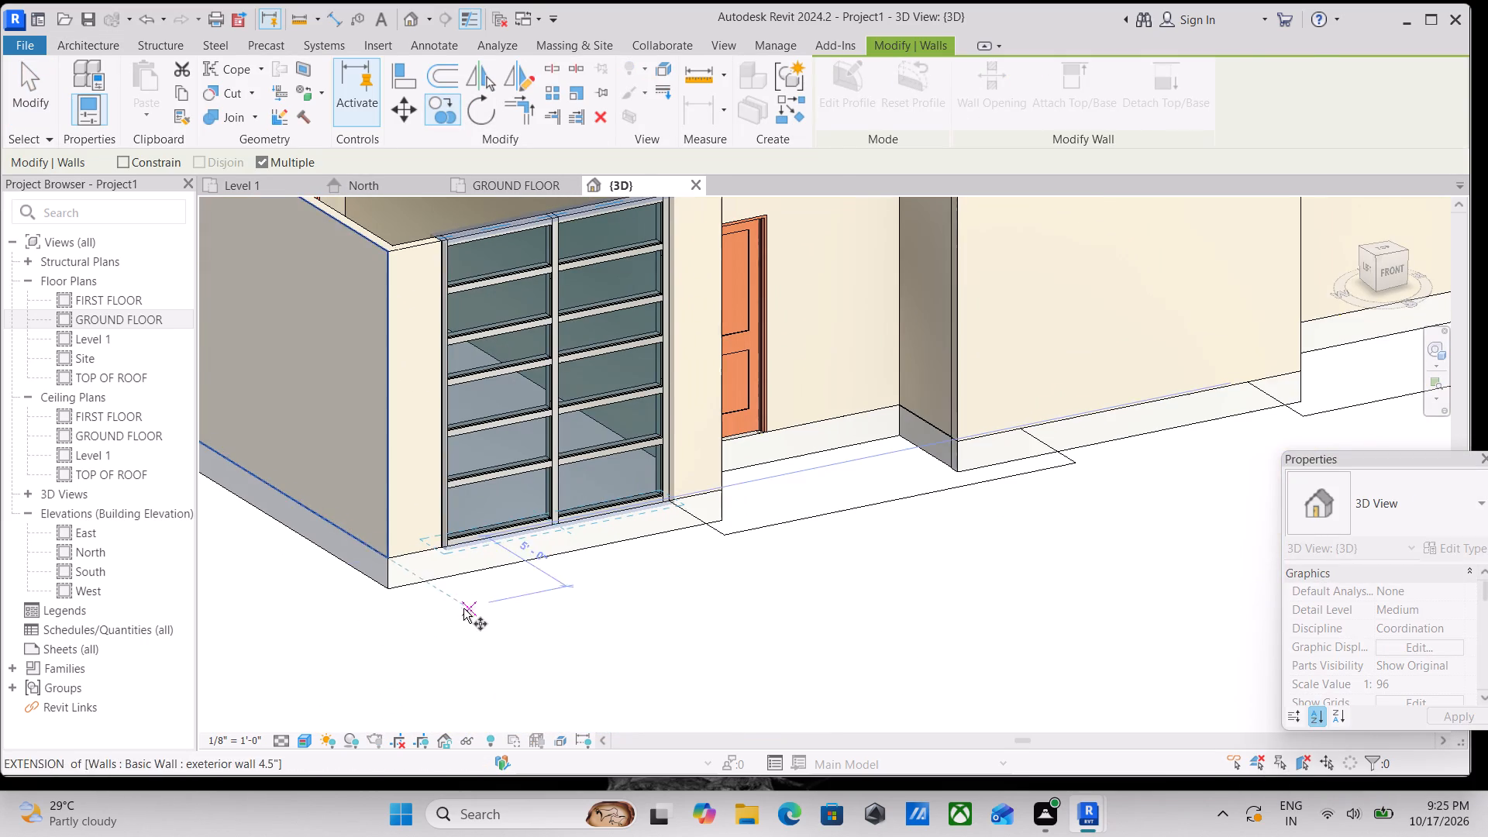
pyautogui.click(446, 548)
pyautogui.moveTo(700, 526); pyautogui.dragTo(489, 546, button='middle')
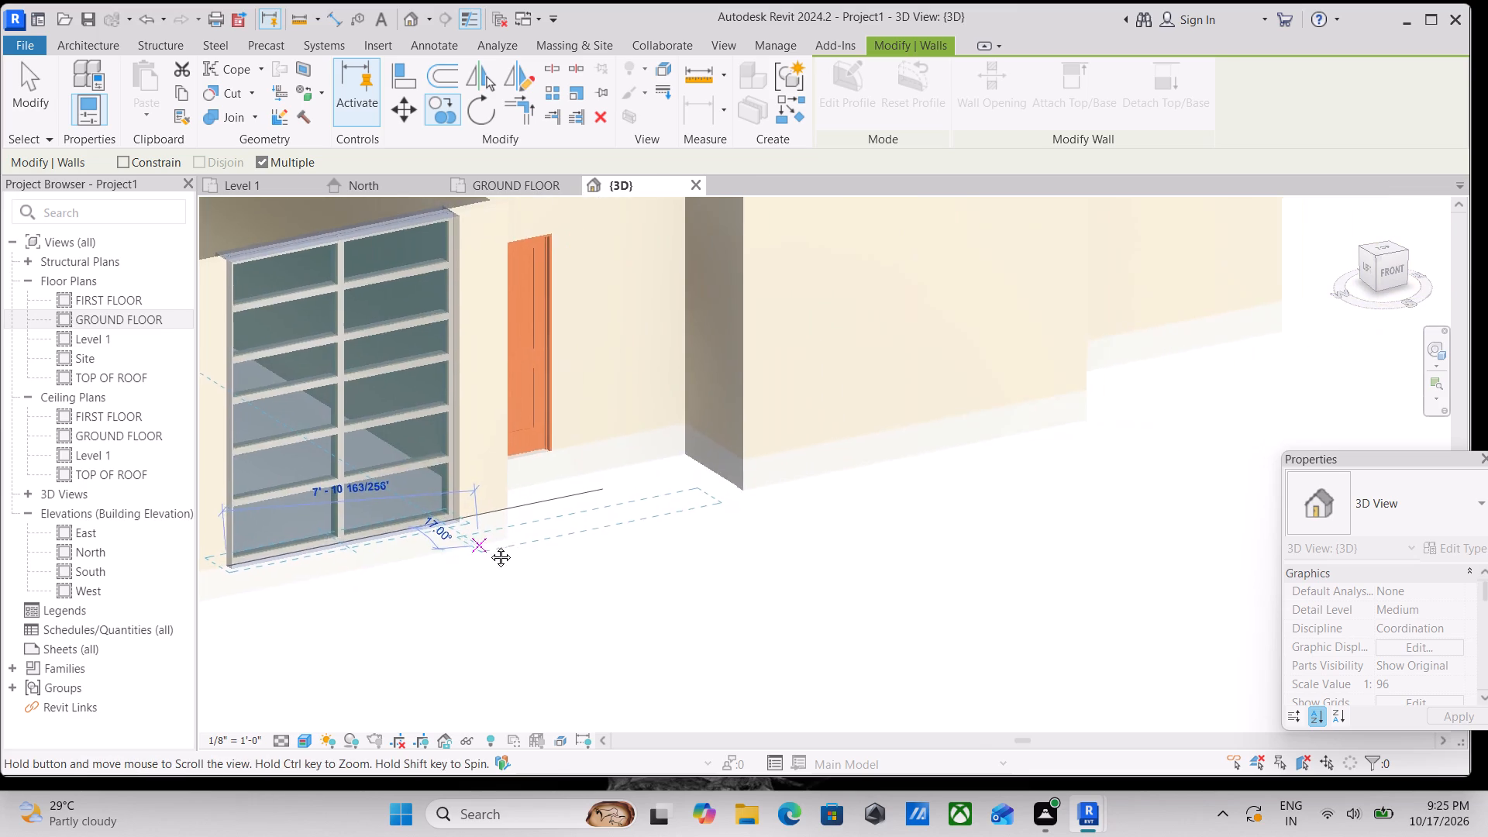
pyautogui.moveTo(489, 546); pyautogui.dragTo(491, 546, button='middle')
pyautogui.click(790, 445)
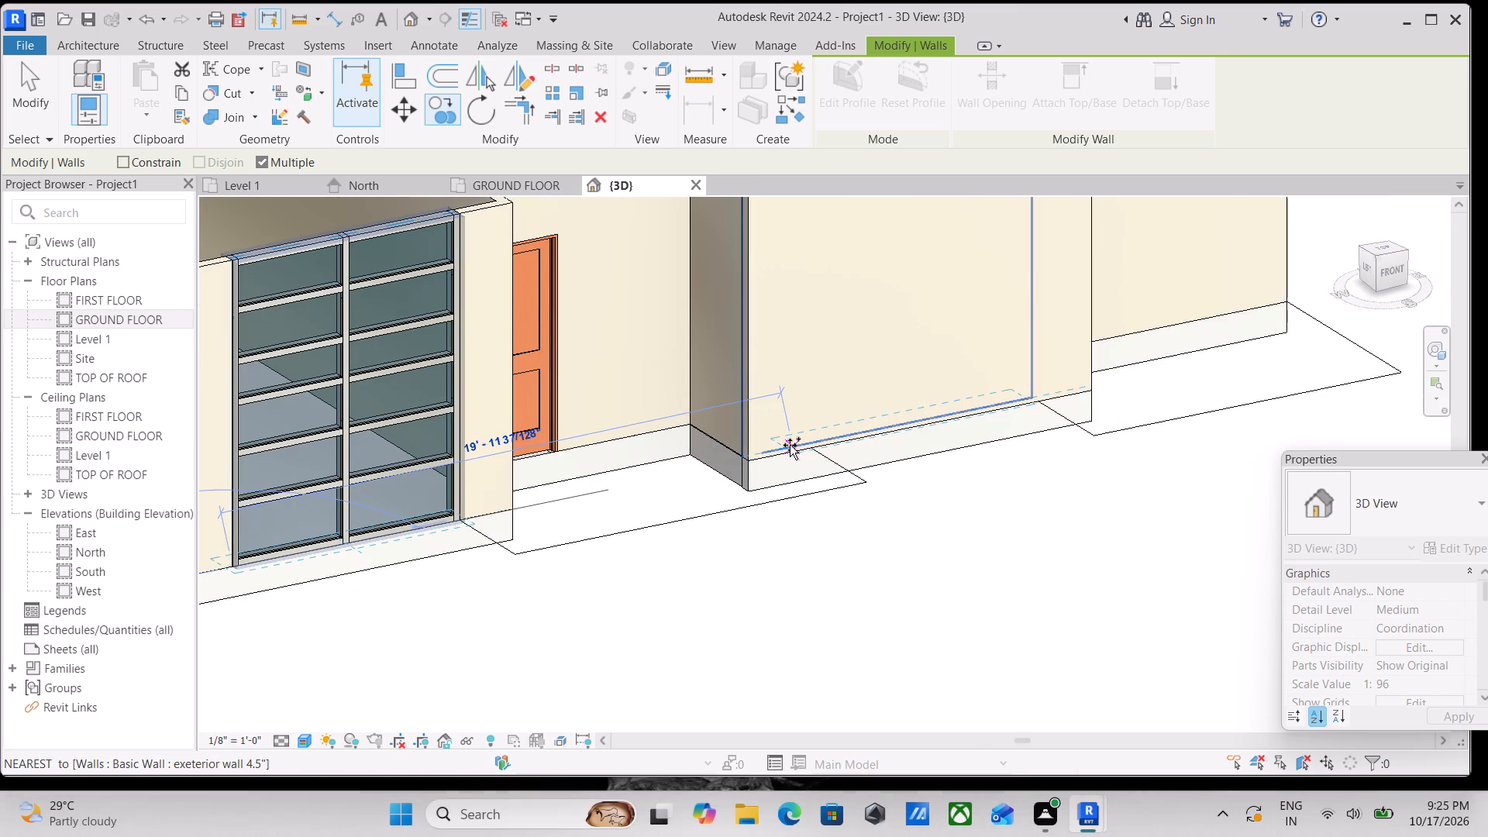
pyautogui.scroll(-4, 790, 445)
pyautogui.moveTo(791, 445); pyautogui.dragTo(797, 548, button='middle')
pyautogui.press('Escape')
pyautogui.scroll(-2, 844, 467)
pyautogui.press('Down')
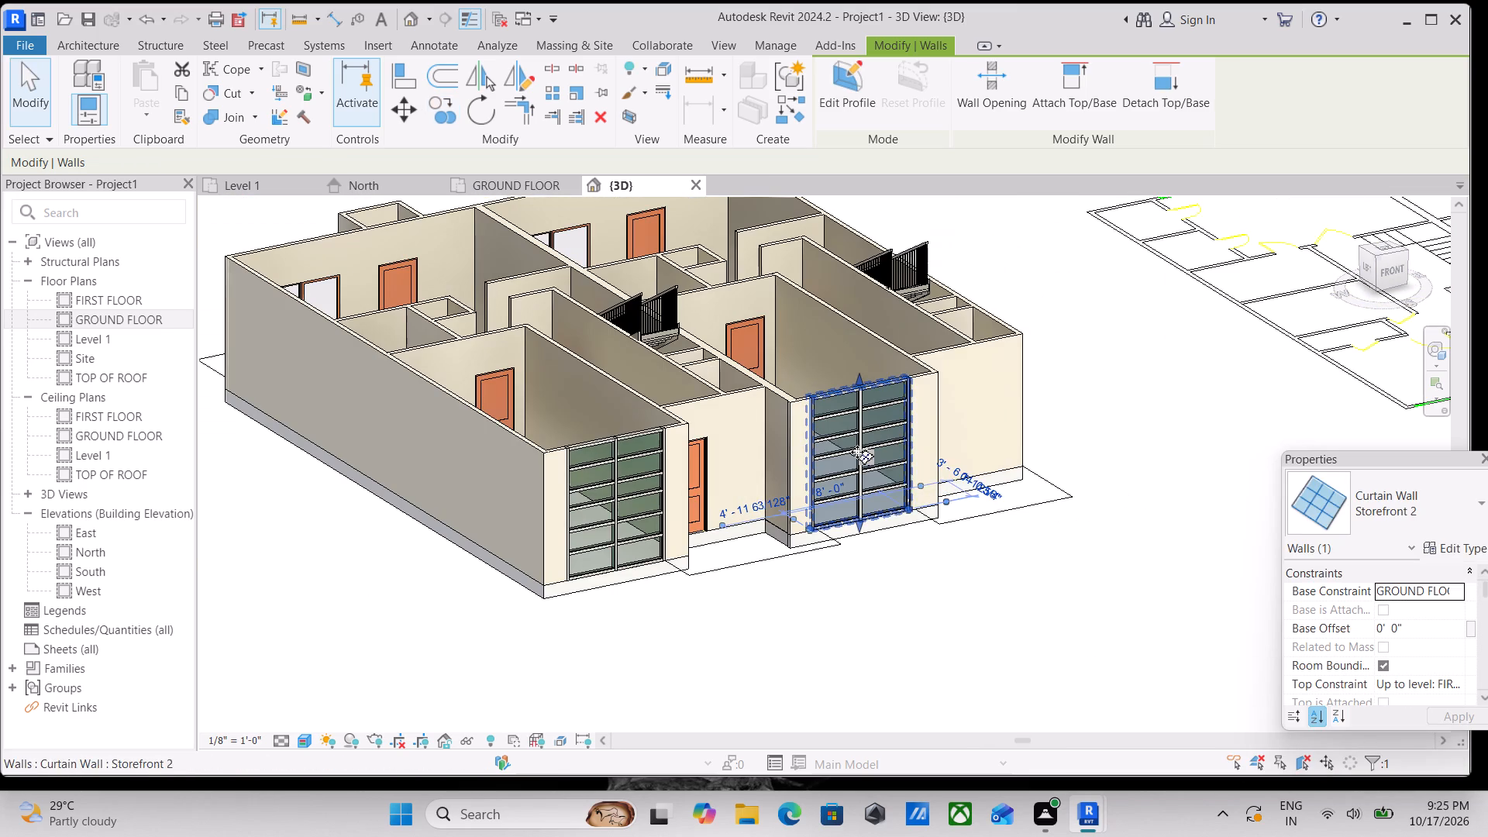
pyautogui.press('Down')
pyautogui.press('Up')
pyautogui.scroll(2, 874, 443)
pyautogui.press('Escape')
# Examine the original and copied garage fronts side by side in 3D.
pyautogui.scroll(-1, 874, 443)
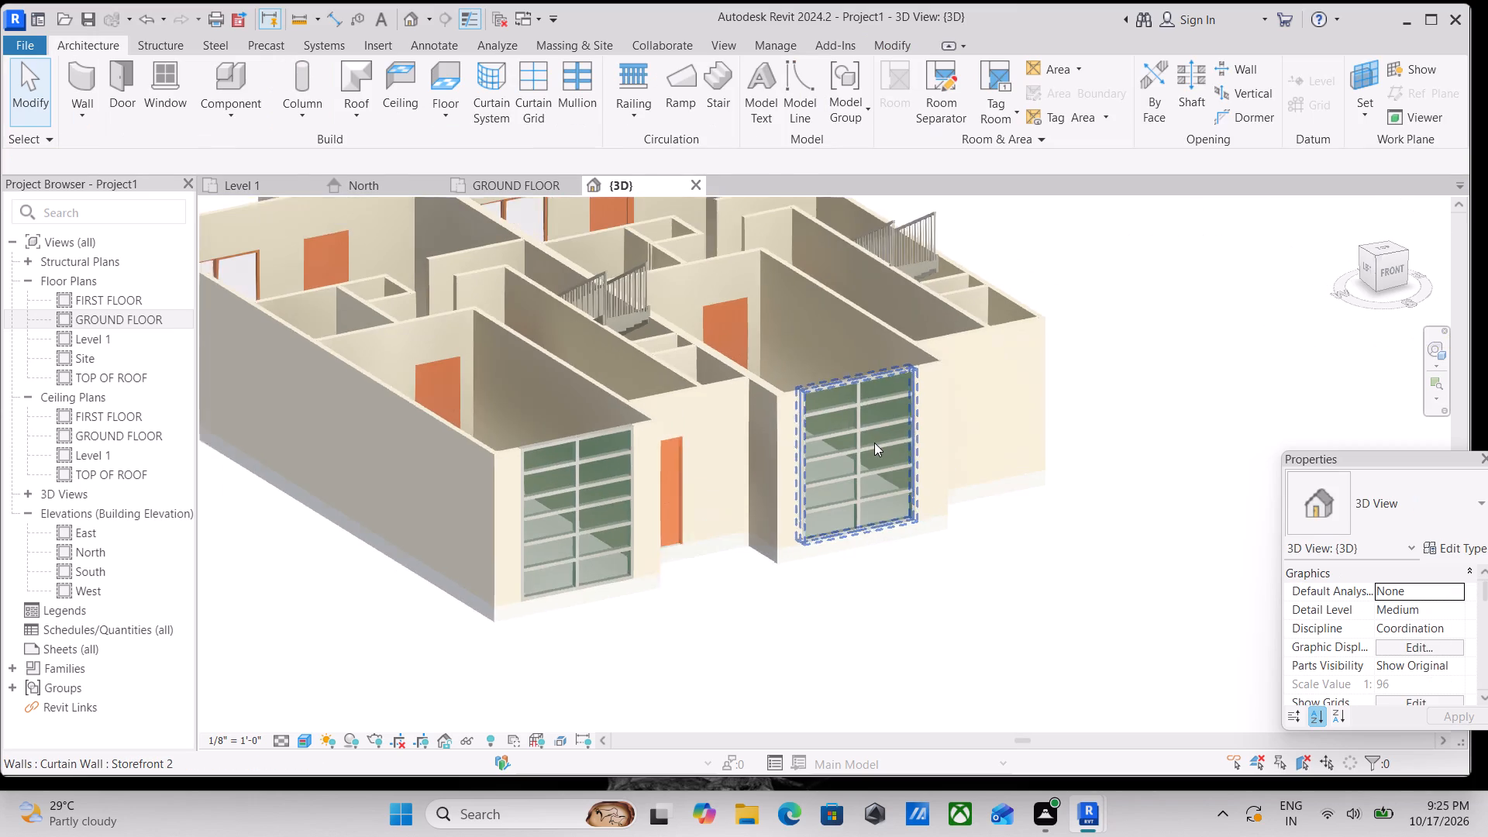
pyautogui.scroll(-1, 874, 443)
pyautogui.scroll(1, 874, 449)
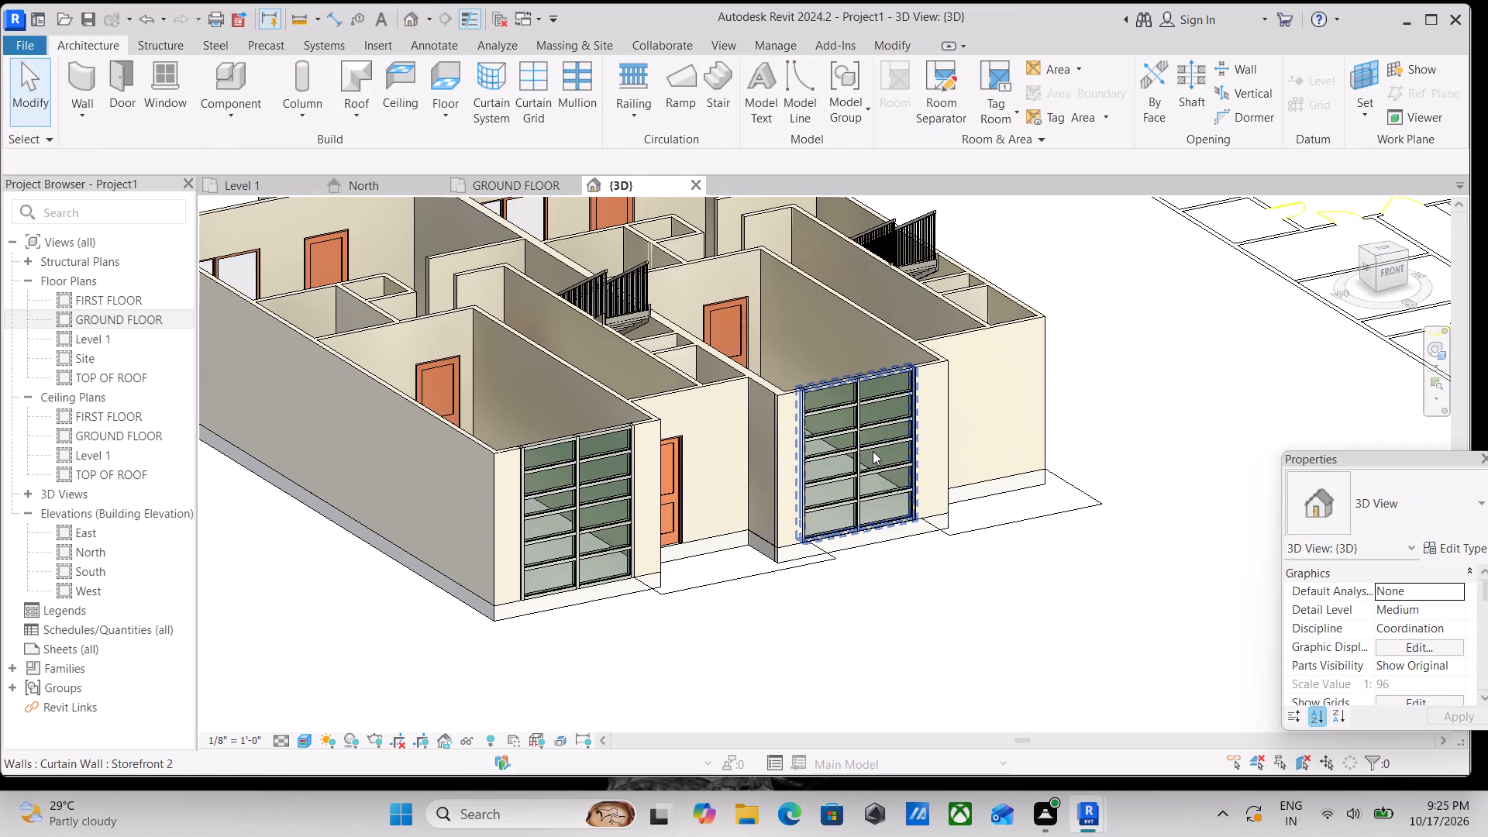
pyautogui.press('Escape')
pyautogui.scroll(-3, 753, 436)
pyautogui.scroll(-1, 694, 488)
pyautogui.keyDown('shift'); pyautogui.moveTo(681, 473); pyautogui.dragTo(822, 604, button='middle'); pyautogui.keyUp('shift')
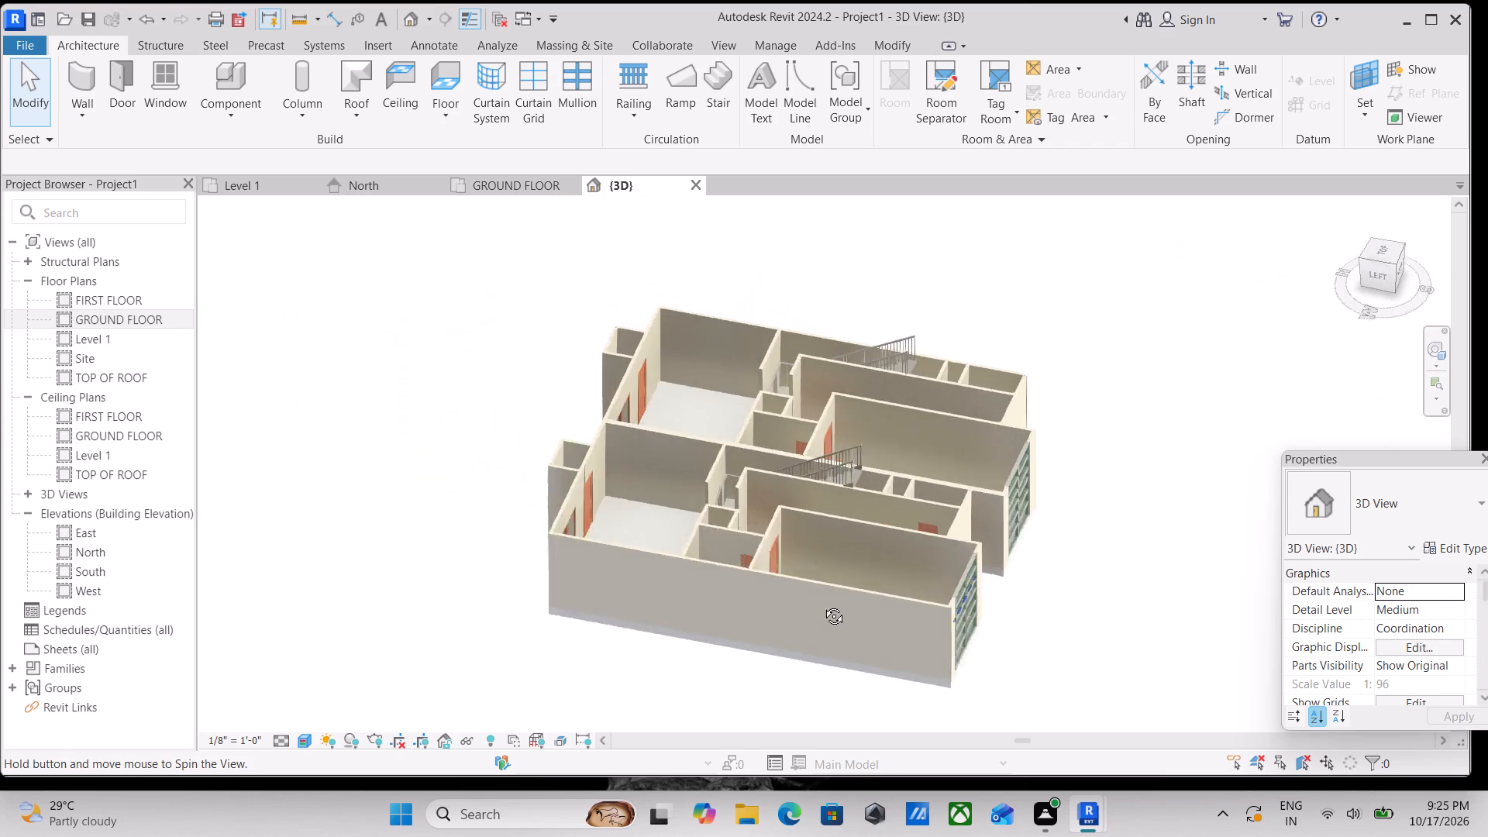
pyautogui.keyDown('shift'); pyautogui.moveTo(822, 604); pyautogui.dragTo(579, 624, button='middle'); pyautogui.keyUp('shift')
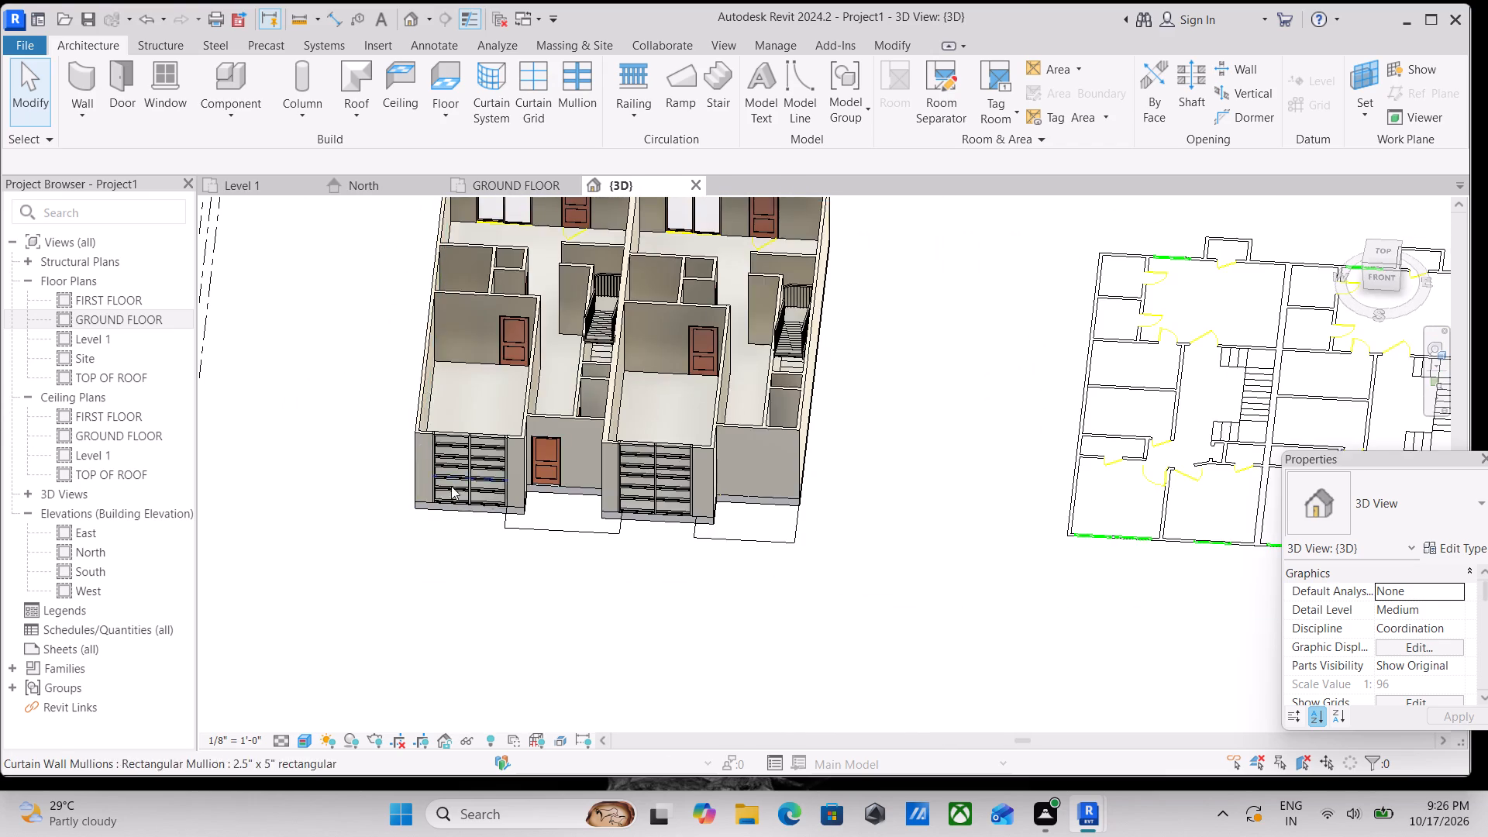
pyautogui.scroll(5, 451, 486)
pyautogui.keyDown('shift'); pyautogui.moveTo(497, 494); pyautogui.dragTo(512, 428, button='middle'); pyautogui.keyUp('shift')
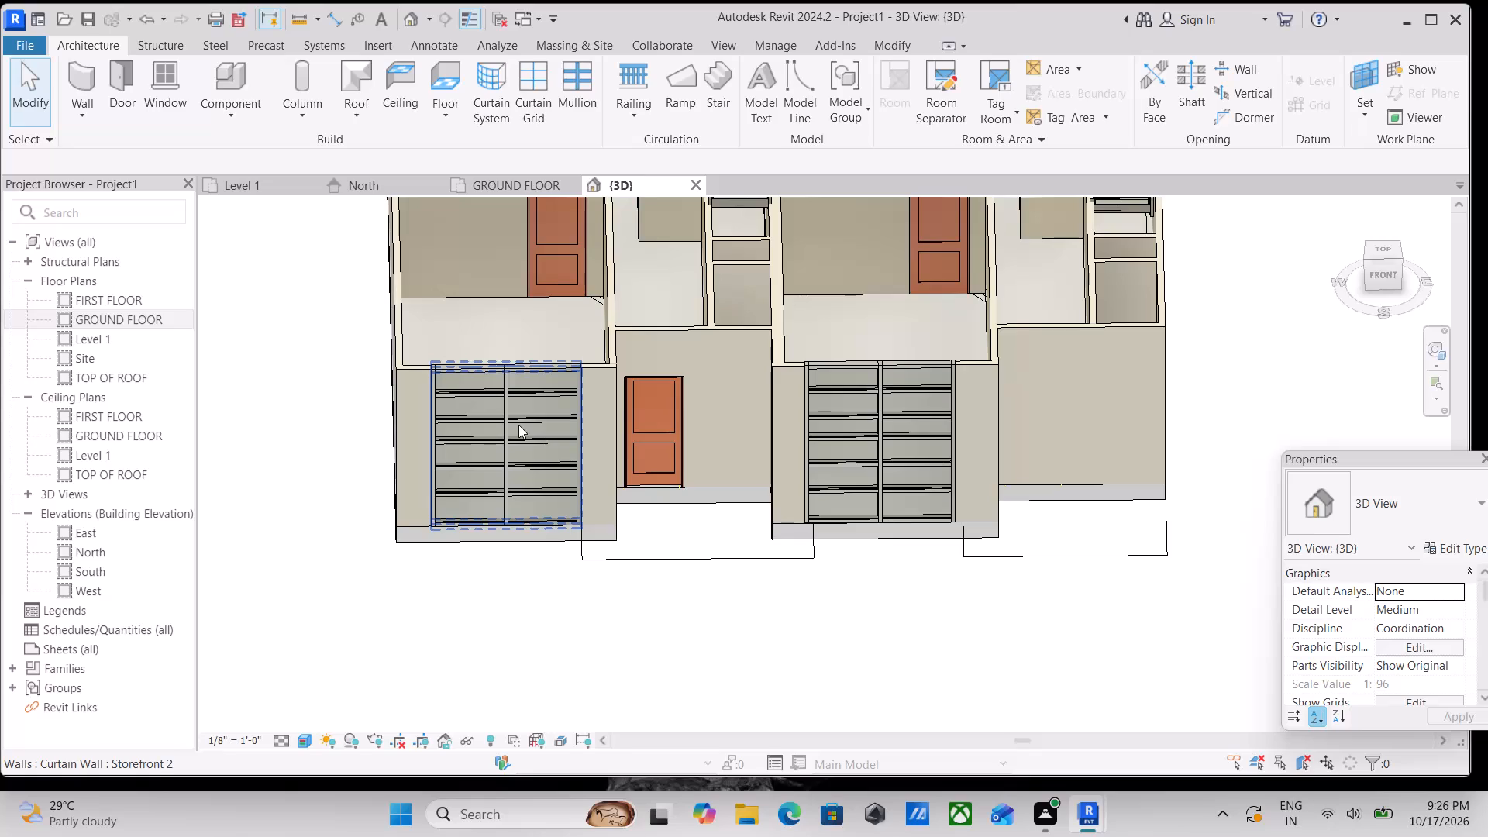
pyautogui.scroll(-4, 563, 291)
pyautogui.press('Escape')
pyautogui.scroll(-2, 586, 341)
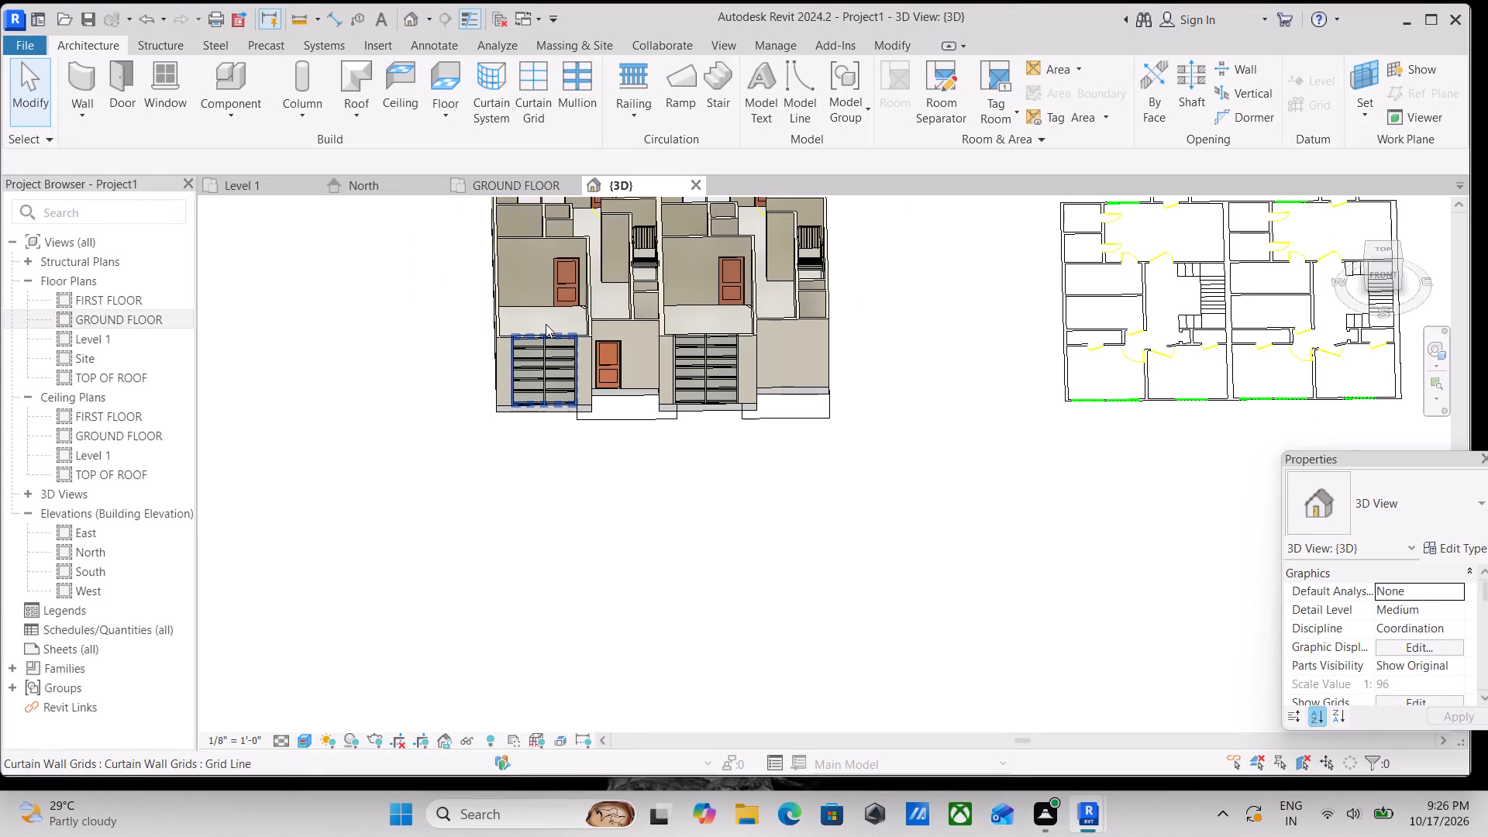
# Examine the ground-floor rooms, stairs and openings of both units from above.
pyautogui.moveTo(546, 324); pyautogui.dragTo(549, 526, button='middle')
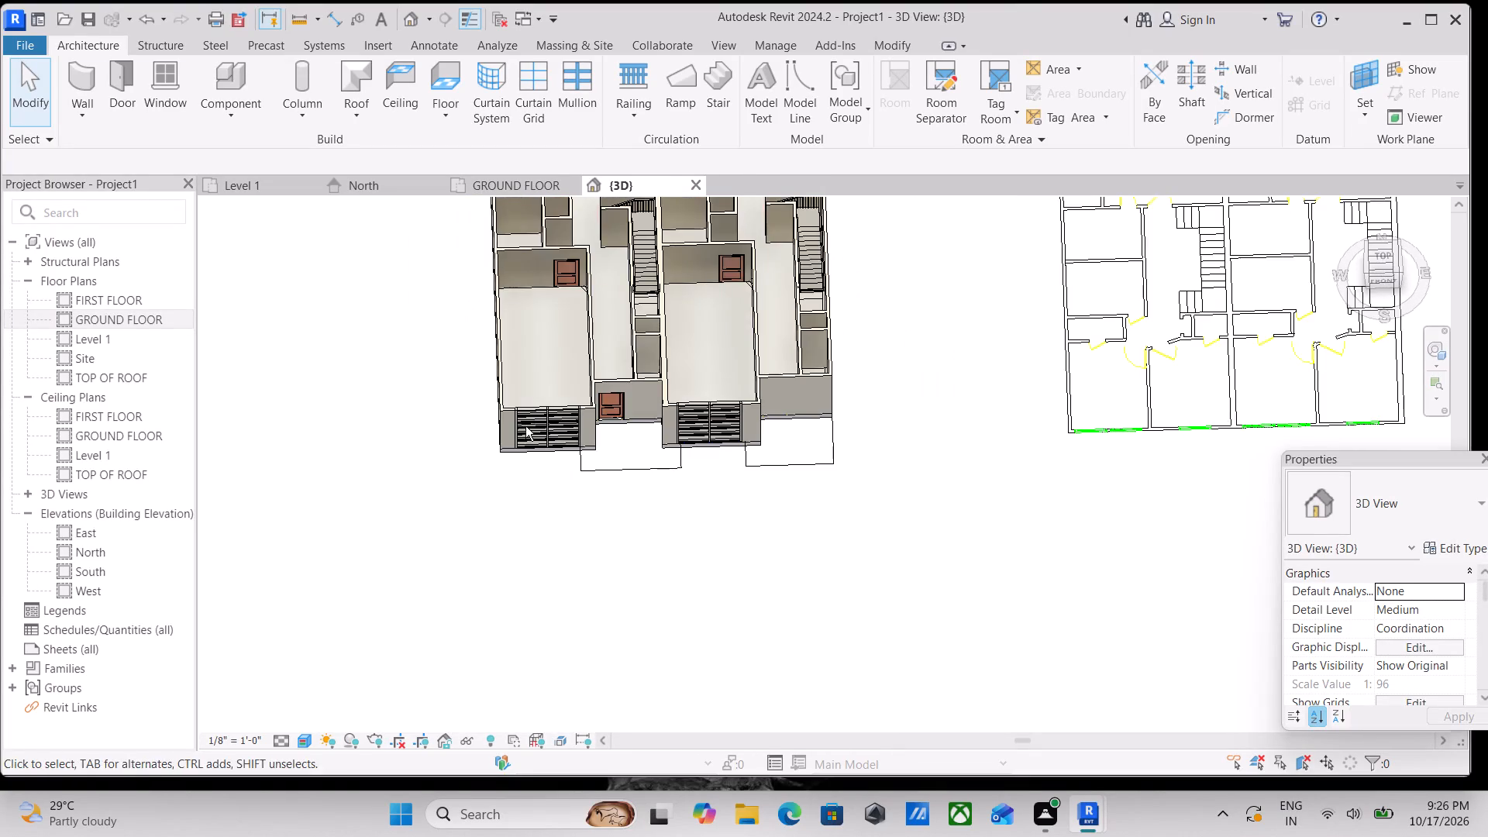
pyautogui.moveTo(528, 345); pyautogui.dragTo(549, 520, button='middle')
pyautogui.scroll(3, 545, 503)
pyautogui.scroll(2, 584, 268)
pyautogui.moveTo(579, 302); pyautogui.dragTo(578, 449, button='middle')
pyautogui.keyDown('shift'); pyautogui.scroll(2, 574, 436); pyautogui.keyUp('shift')
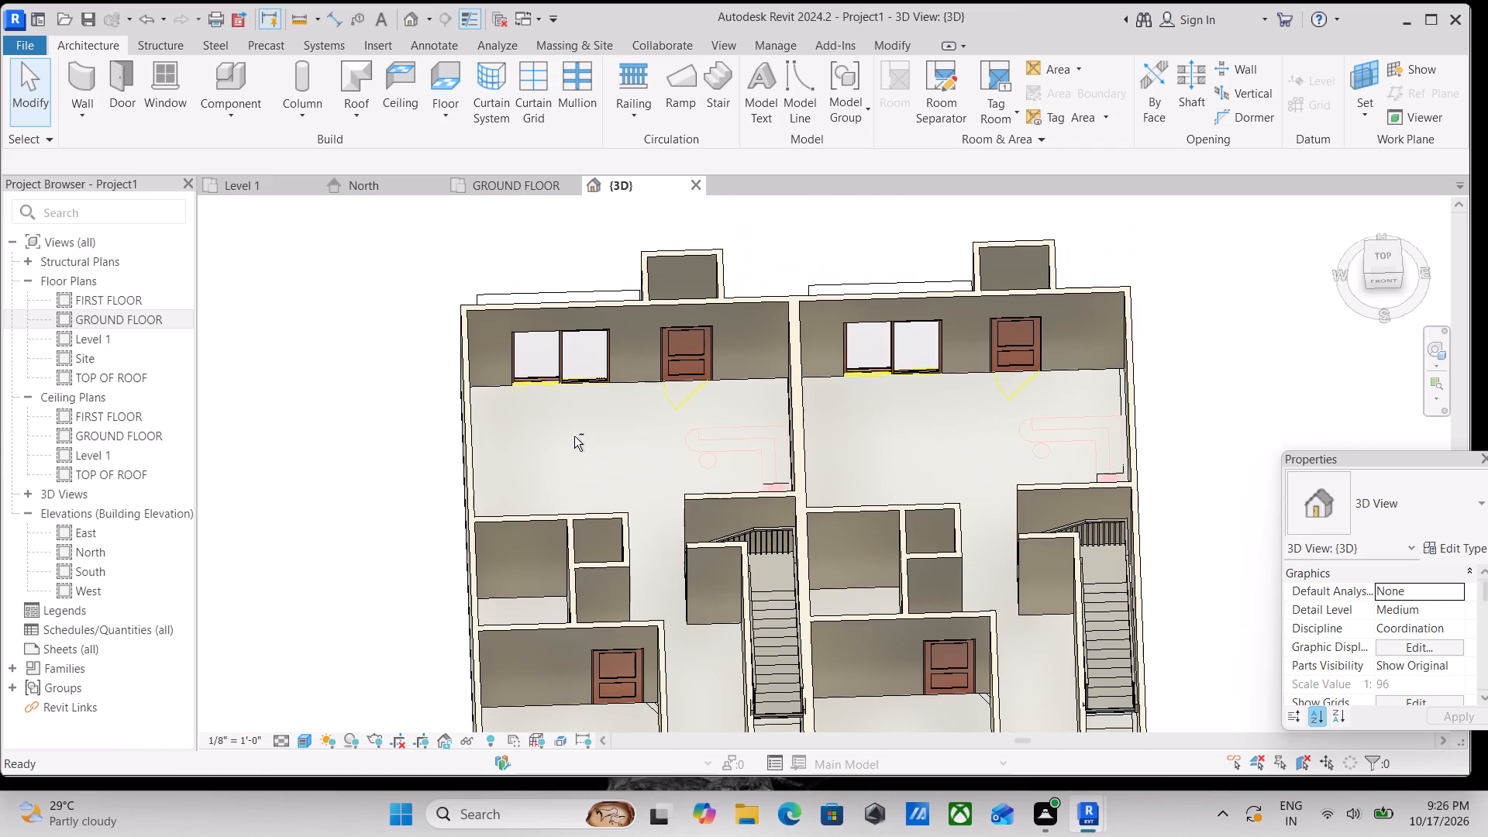
pyautogui.keyDown('shift'); pyautogui.scroll(19, 574, 436); pyautogui.keyUp('shift')
pyautogui.scroll(-5, 622, 475)
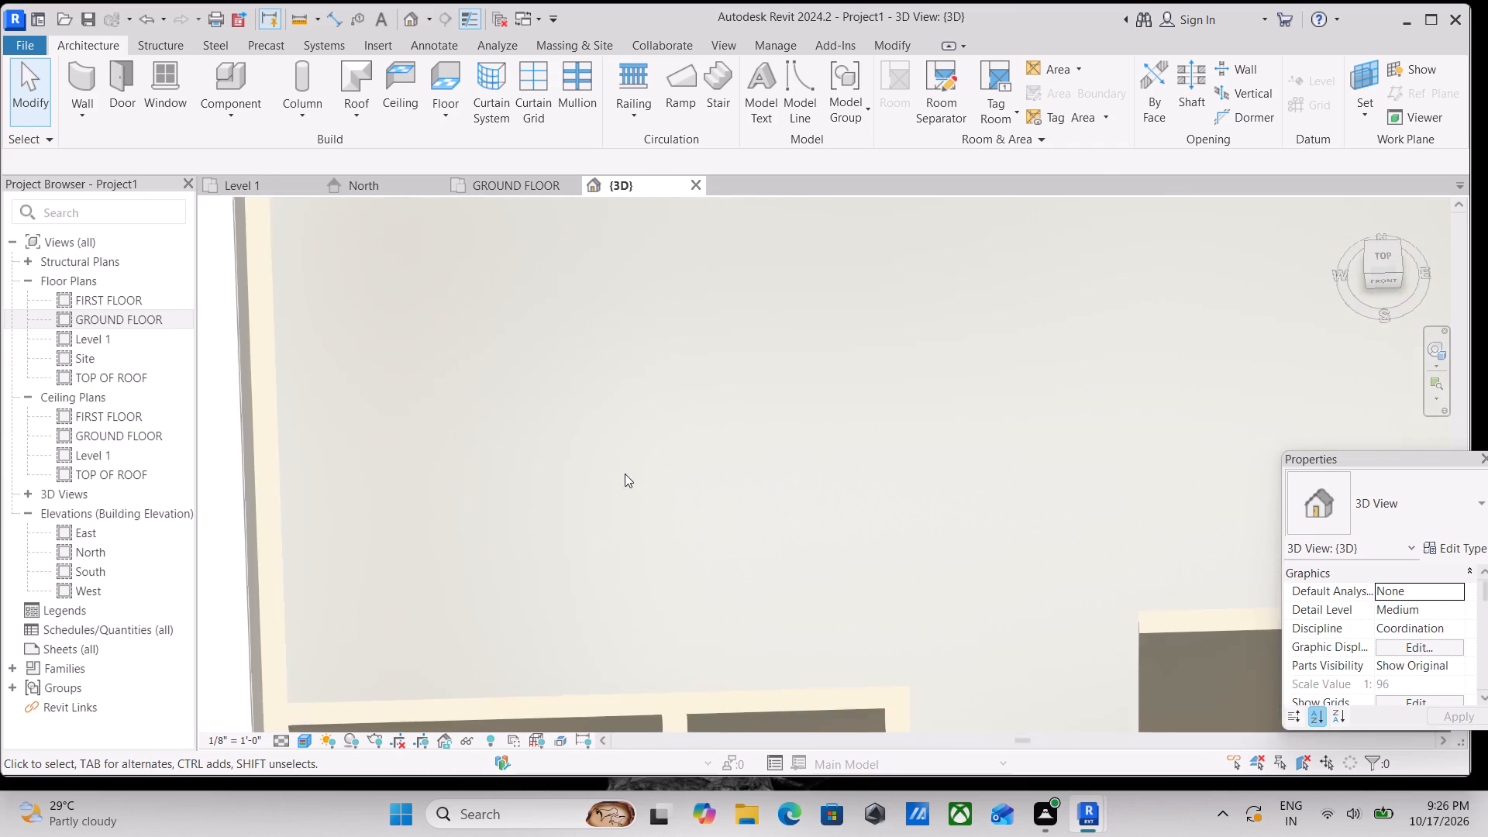
pyautogui.scroll(-13, 625, 474)
pyautogui.moveTo(681, 467); pyautogui.dragTo(648, 305, button='middle')
pyautogui.scroll(-2, 672, 467)
pyautogui.moveTo(670, 466); pyautogui.dragTo(701, 361, button='middle')
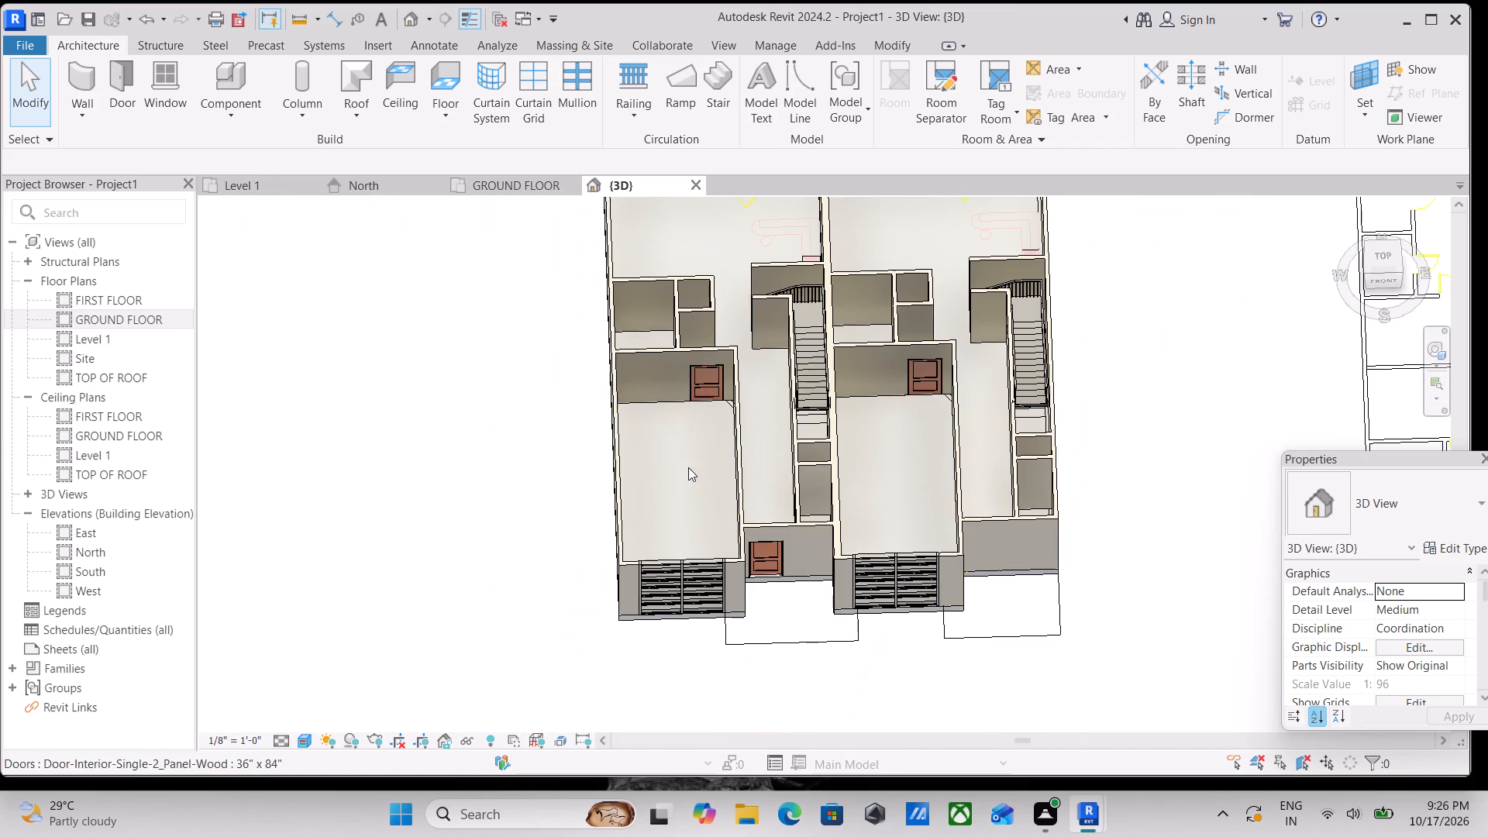
# Examine the two-unit model's side walls, garage fronts and rear rooms from several 3D angles.
pyautogui.keyDown('shift'); pyautogui.moveTo(674, 494); pyautogui.dragTo(953, 152, button='middle'); pyautogui.keyUp('shift')
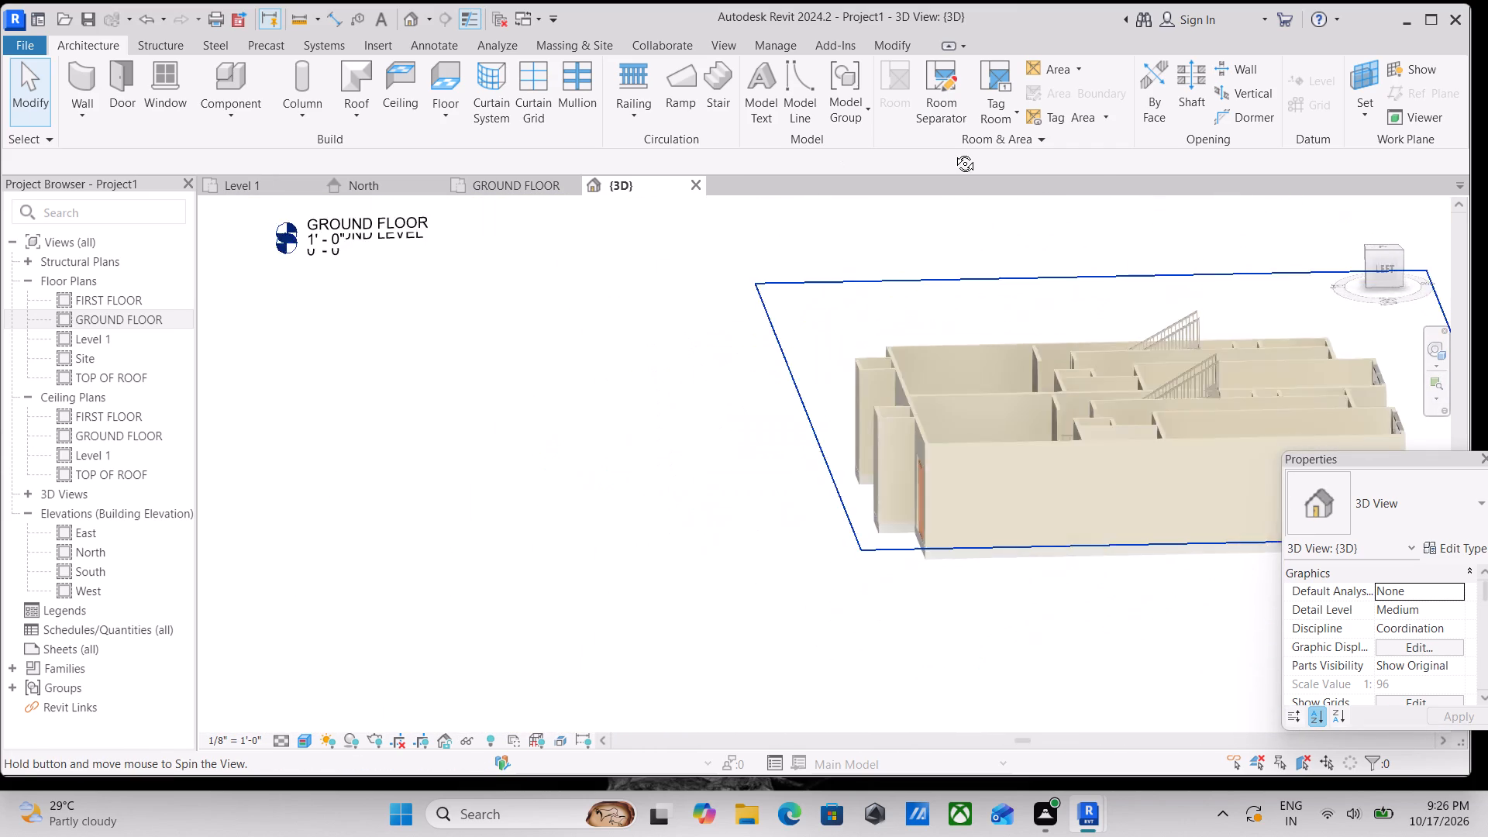
pyautogui.keyDown('shift'); pyautogui.moveTo(953, 152); pyautogui.dragTo(581, 136, button='middle'); pyautogui.keyUp('shift')
pyautogui.scroll(4, 781, 330)
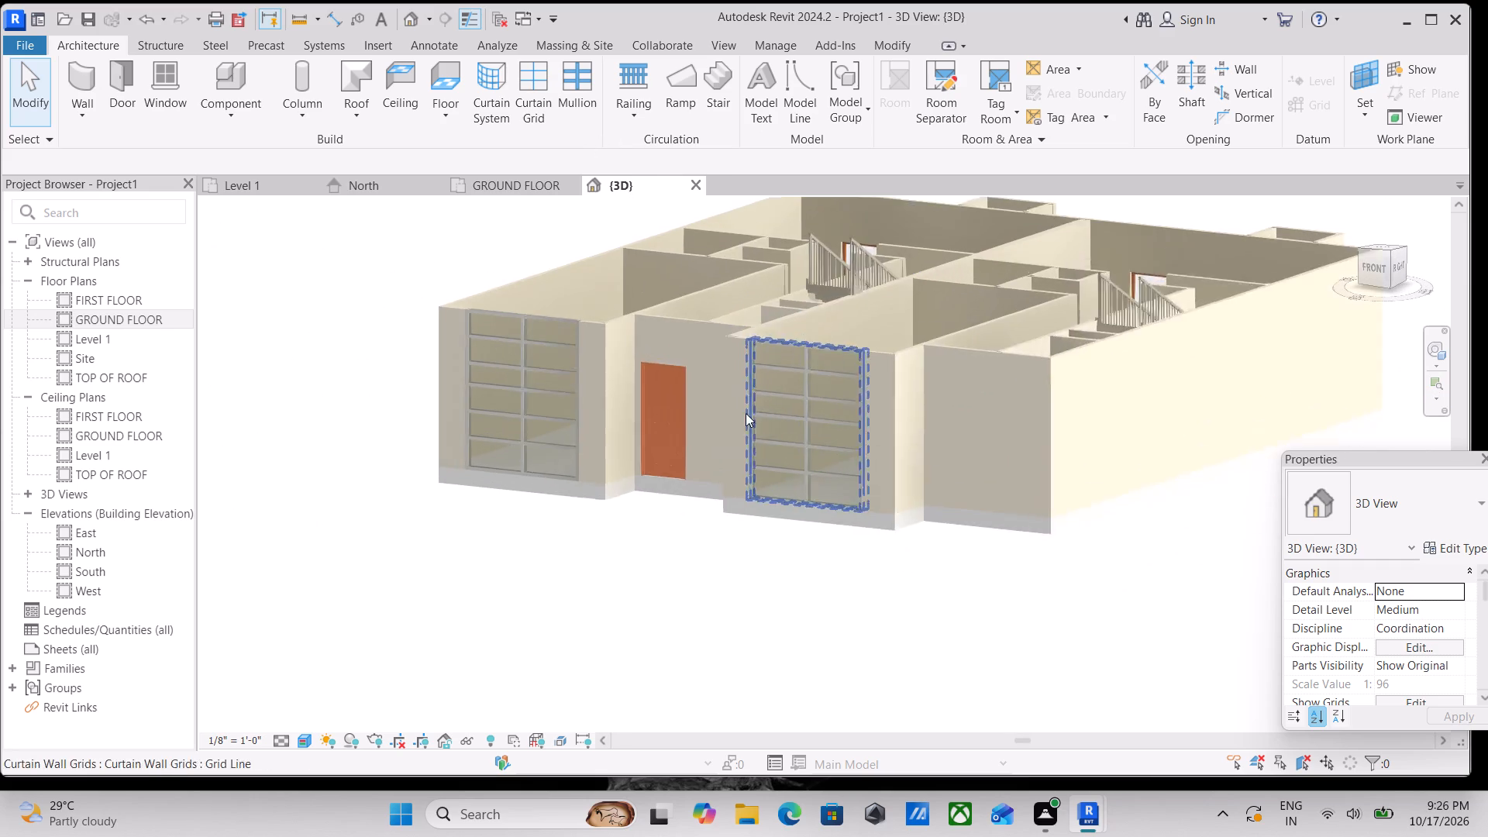
pyautogui.keyDown('shift'); pyautogui.moveTo(659, 388); pyautogui.dragTo(888, 472, button='middle'); pyautogui.keyUp('shift')
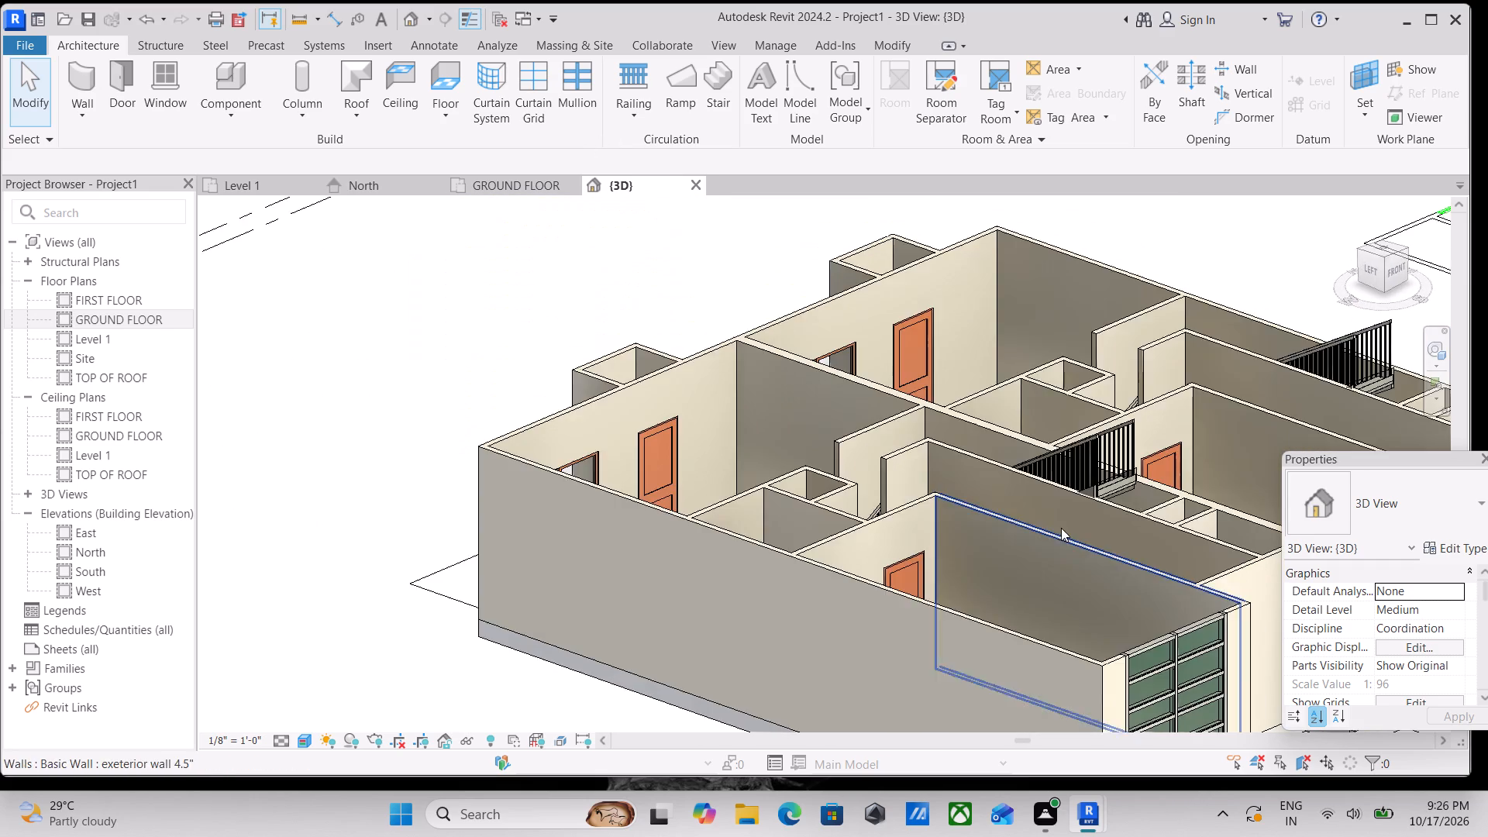
pyautogui.moveTo(1107, 521); pyautogui.dragTo(971, 467, button='middle')
pyautogui.scroll(-1, 1137, 494)
pyautogui.moveTo(1137, 494); pyautogui.dragTo(959, 489, button='middle')
pyautogui.scroll(-4, 959, 468)
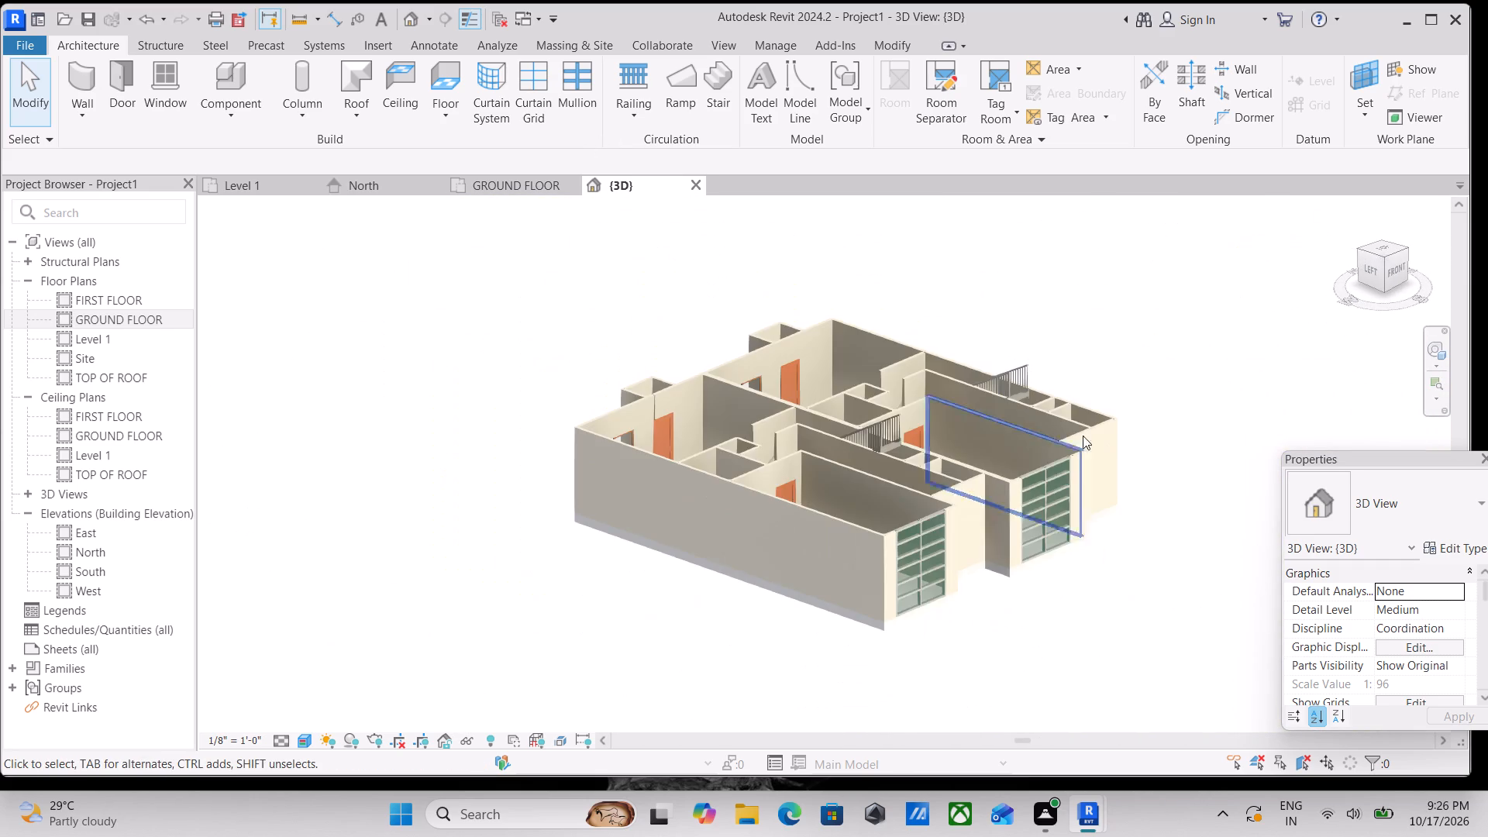
pyautogui.scroll(-2, 780, 470)
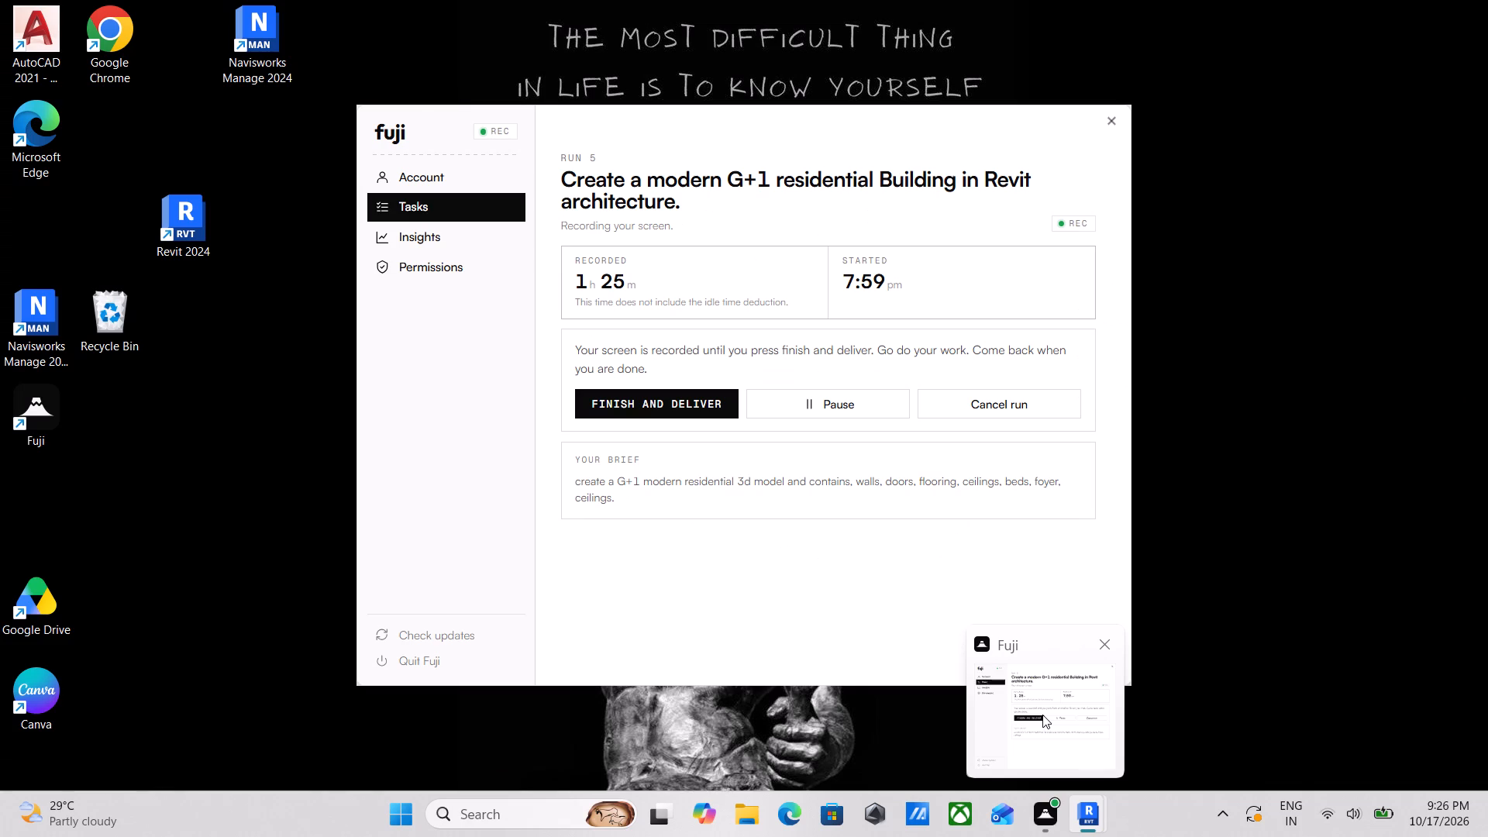
pyautogui.scroll(-1, 1073, 522)
pyautogui.scroll(3, 1025, 486)
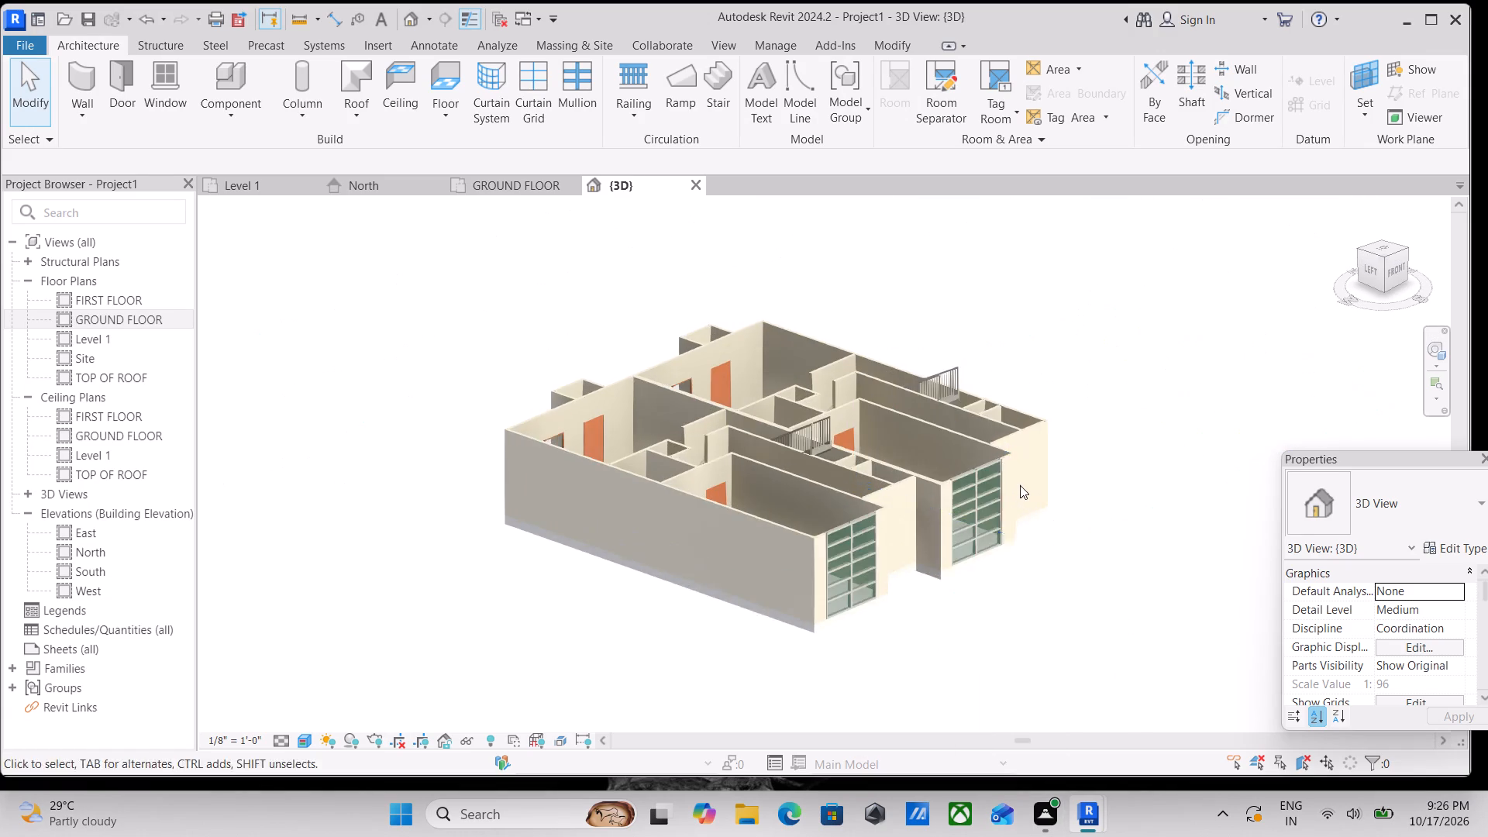
pyautogui.scroll(4, 997, 482)
pyautogui.scroll(3, 876, 510)
pyautogui.scroll(-2, 752, 461)
pyautogui.moveTo(753, 462); pyautogui.dragTo(883, 553, button='middle')
pyautogui.moveTo(752, 482); pyautogui.dragTo(786, 505, button='middle')
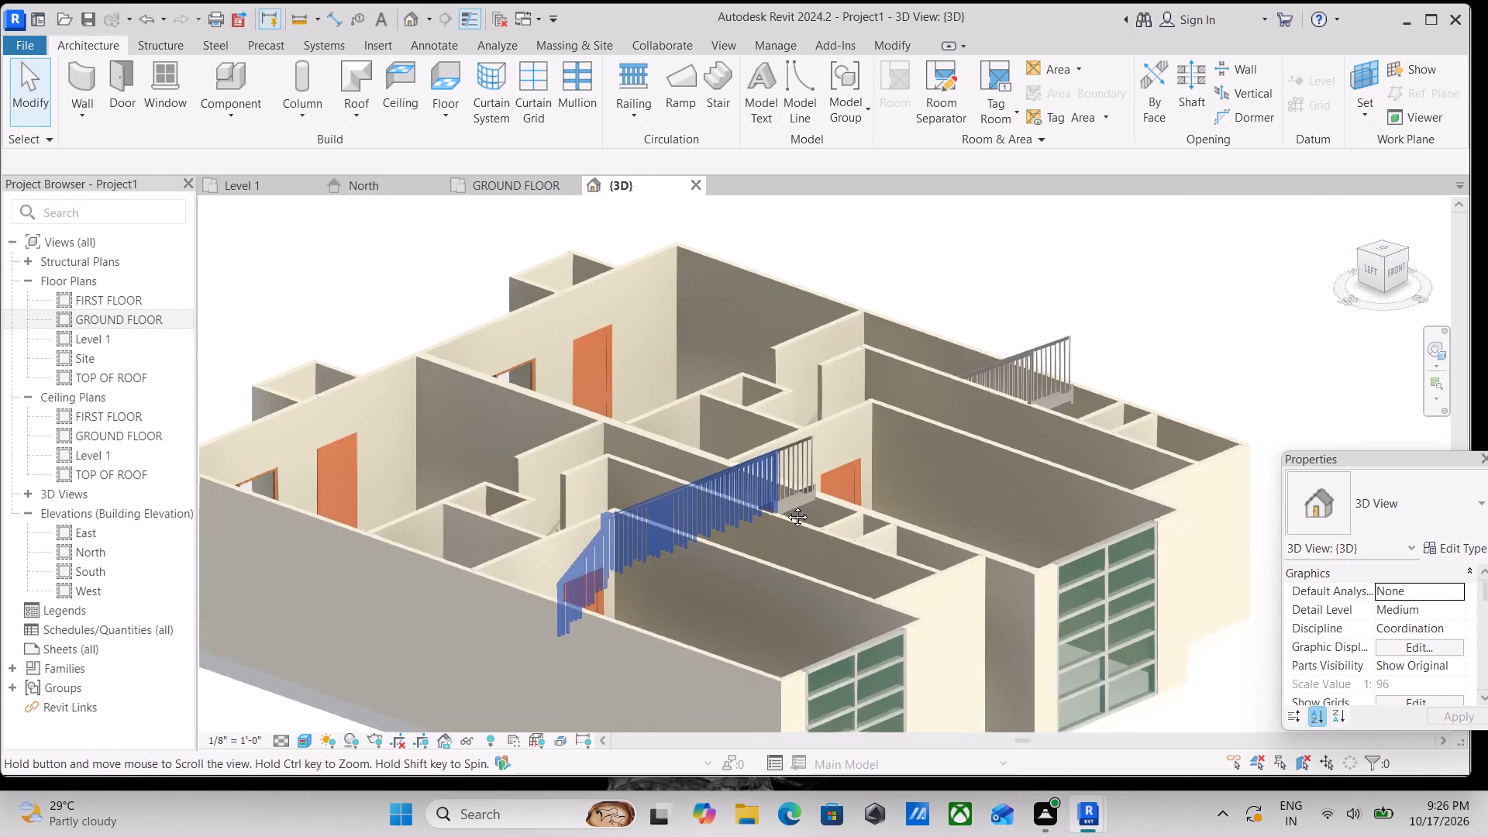
# Set the 3D view's visual style to Shaded.
pyautogui.moveTo(786, 505); pyautogui.dragTo(880, 543, button='middle')
pyautogui.click(301, 742)
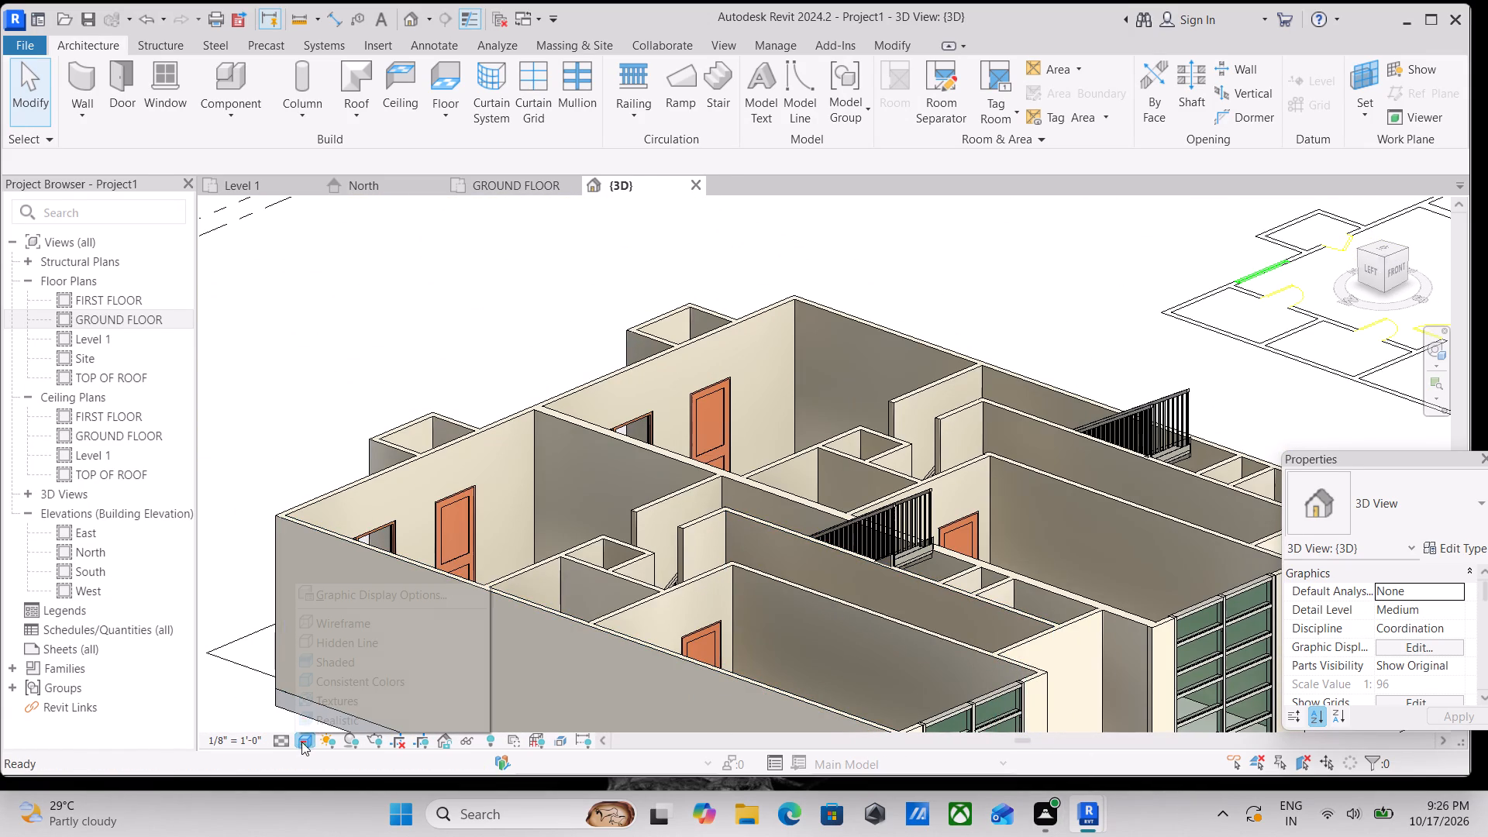
pyautogui.click(329, 656)
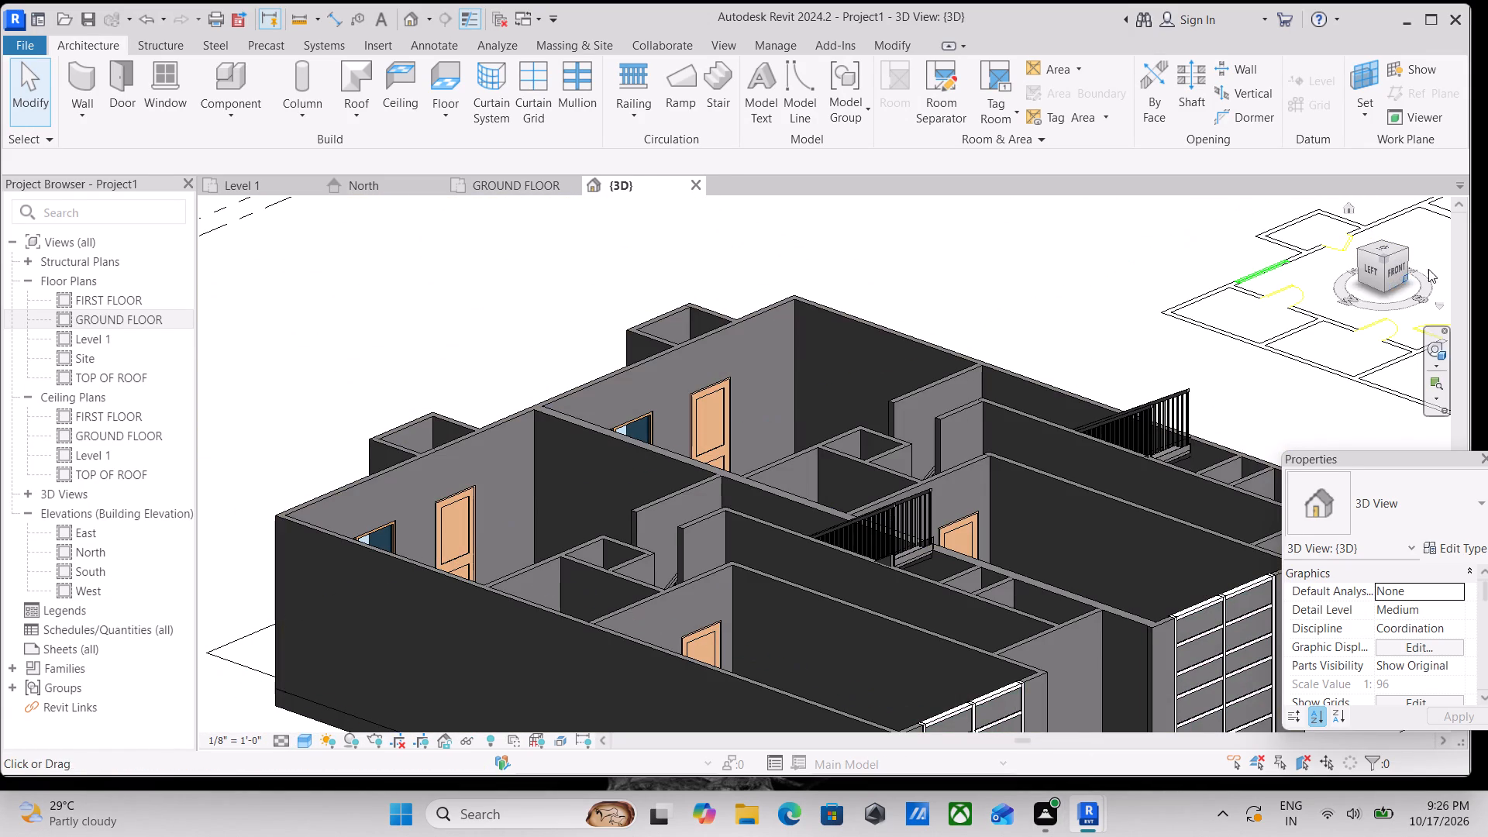
# Examine the shaded two-unit model and its divided garage fronts in 3D.
pyautogui.scroll(-2, 1428, 269)
pyautogui.scroll(-1, 1229, 387)
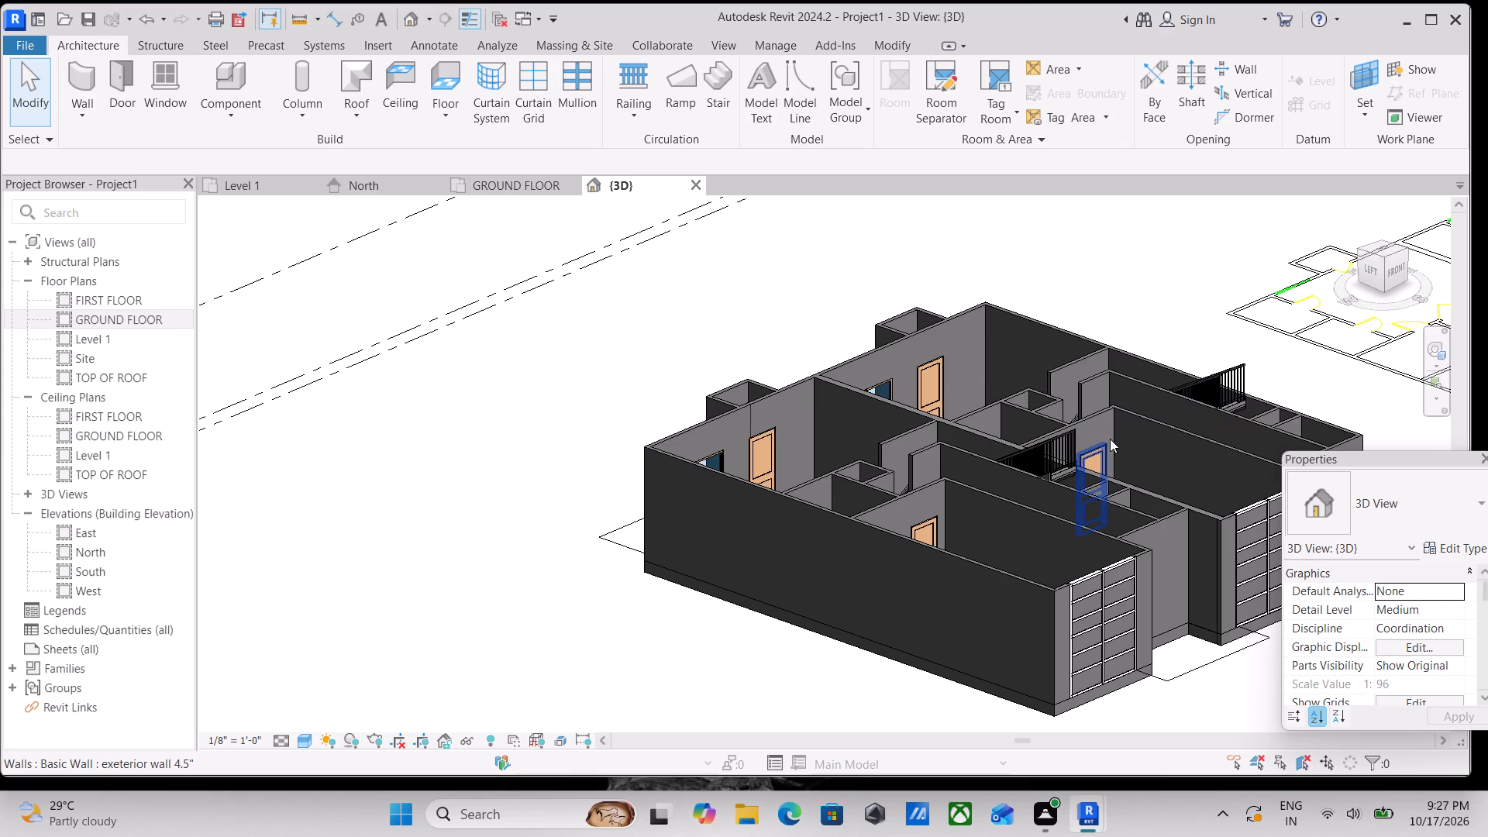
pyautogui.scroll(-2, 1237, 449)
pyautogui.moveTo(1220, 461); pyautogui.dragTo(1098, 495, button='middle')
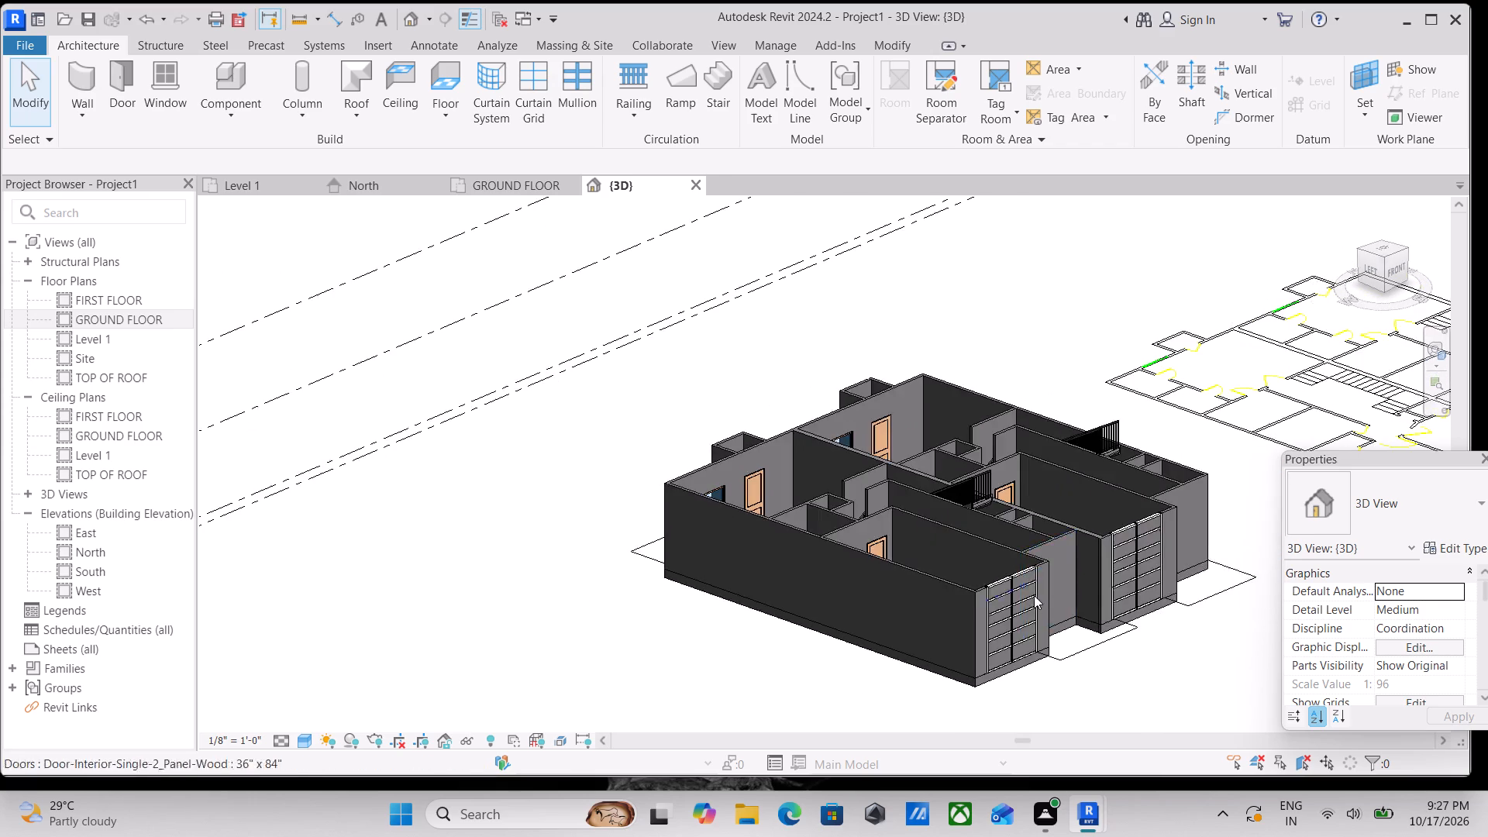
pyautogui.scroll(9, 1033, 597)
pyautogui.scroll(-5, 978, 540)
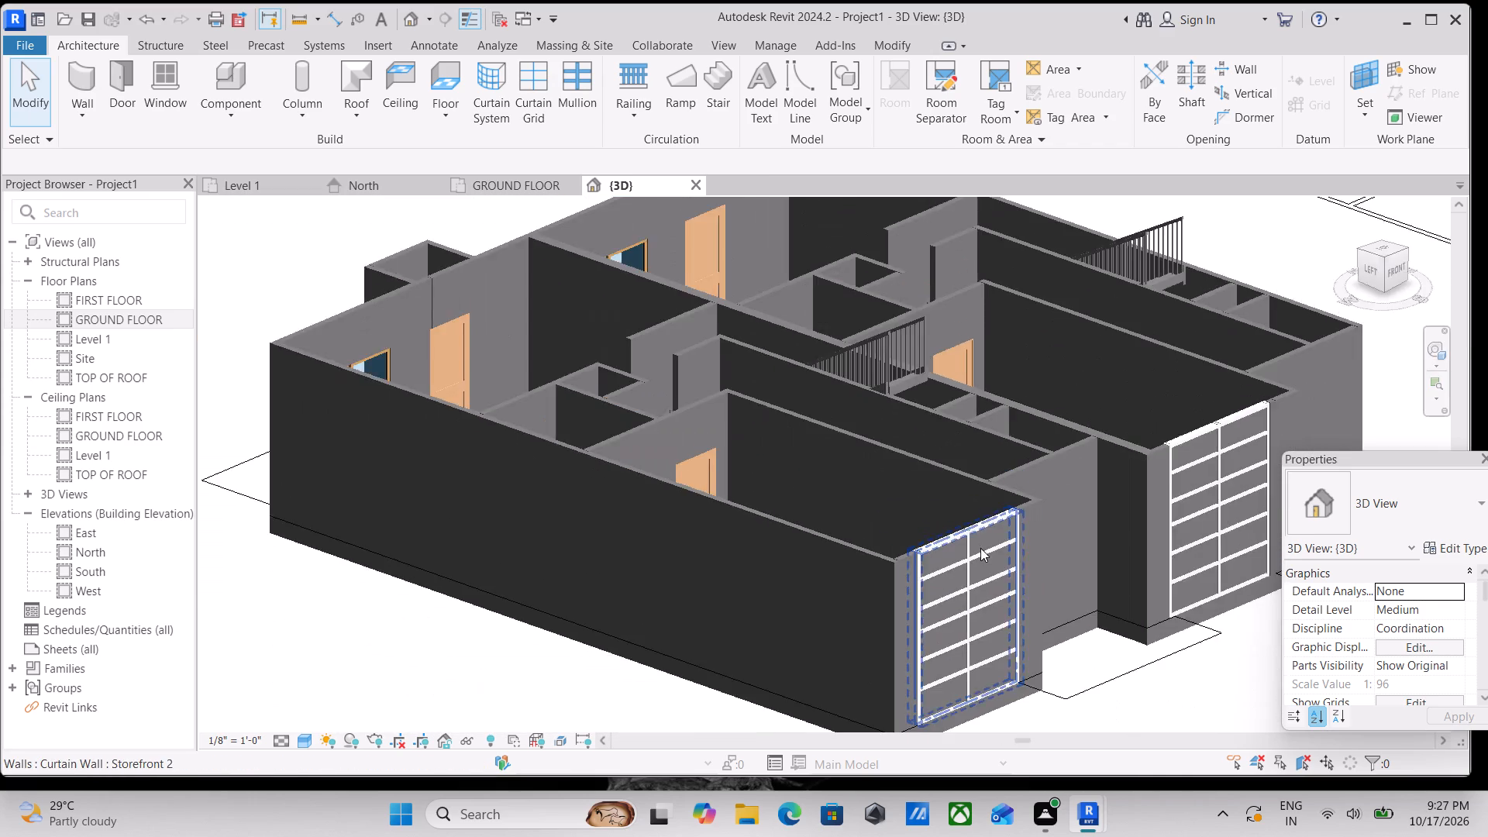
pyautogui.moveTo(980, 548); pyautogui.dragTo(987, 613, button='middle')
pyautogui.scroll(3, 718, 561)
pyautogui.scroll(-3, 958, 588)
pyautogui.moveTo(933, 582); pyautogui.dragTo(804, 549, button='middle')
pyautogui.scroll(4, 999, 631)
pyautogui.scroll(3, 837, 571)
pyautogui.scroll(-2, 844, 570)
pyautogui.moveTo(843, 569); pyautogui.dragTo(823, 566, button='middle')
pyautogui.scroll(-2, 759, 555)
pyautogui.moveTo(759, 555); pyautogui.dragTo(987, 728, button='middle')
pyautogui.scroll(-2, 922, 611)
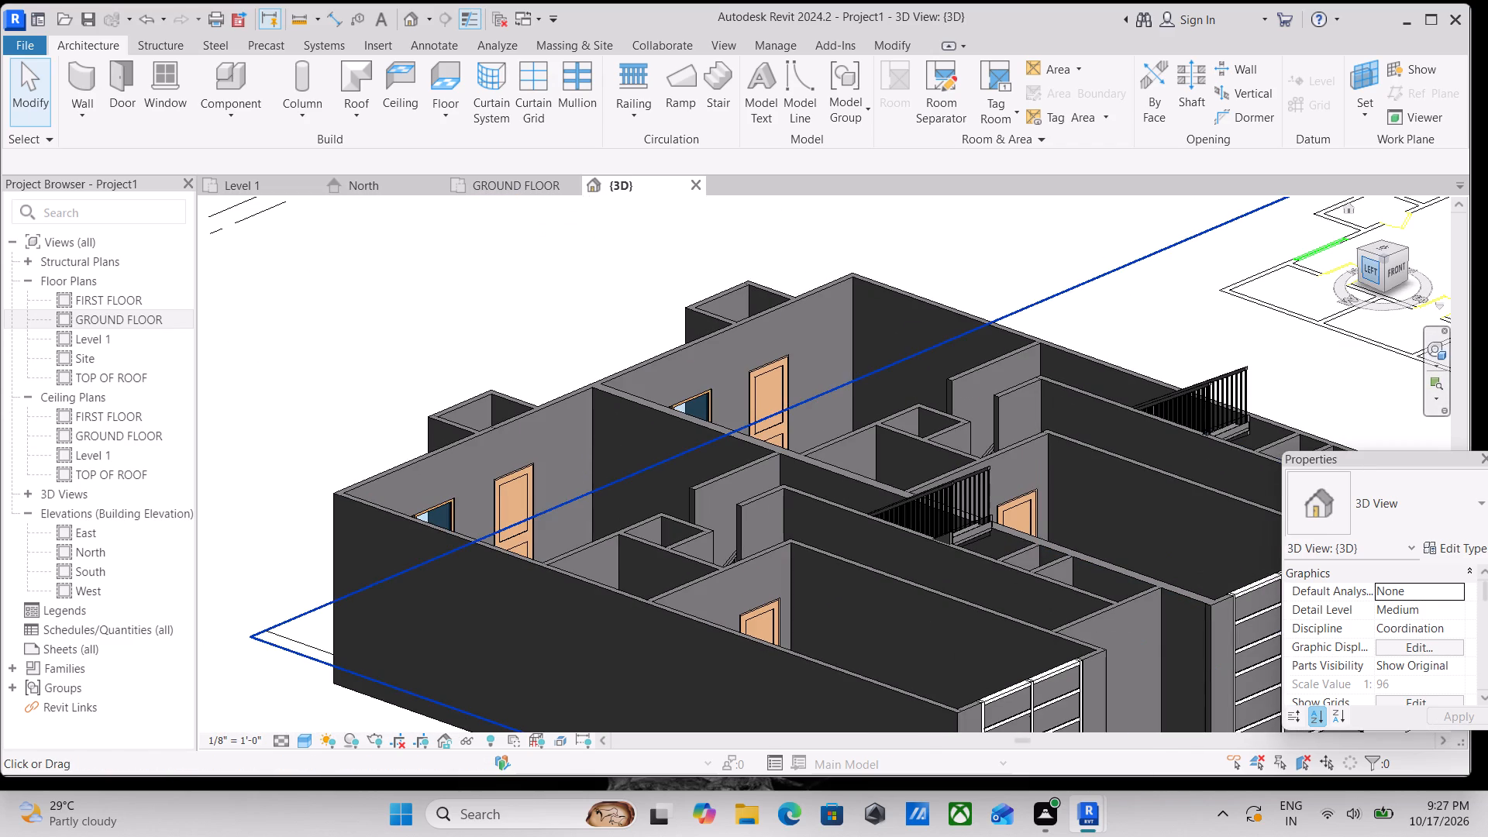
# Select the imported AUTOCAD GERMAN STYLE HOUSE FLOORPLAN drawing beside the model and unpin it.
pyautogui.click(1391, 276)
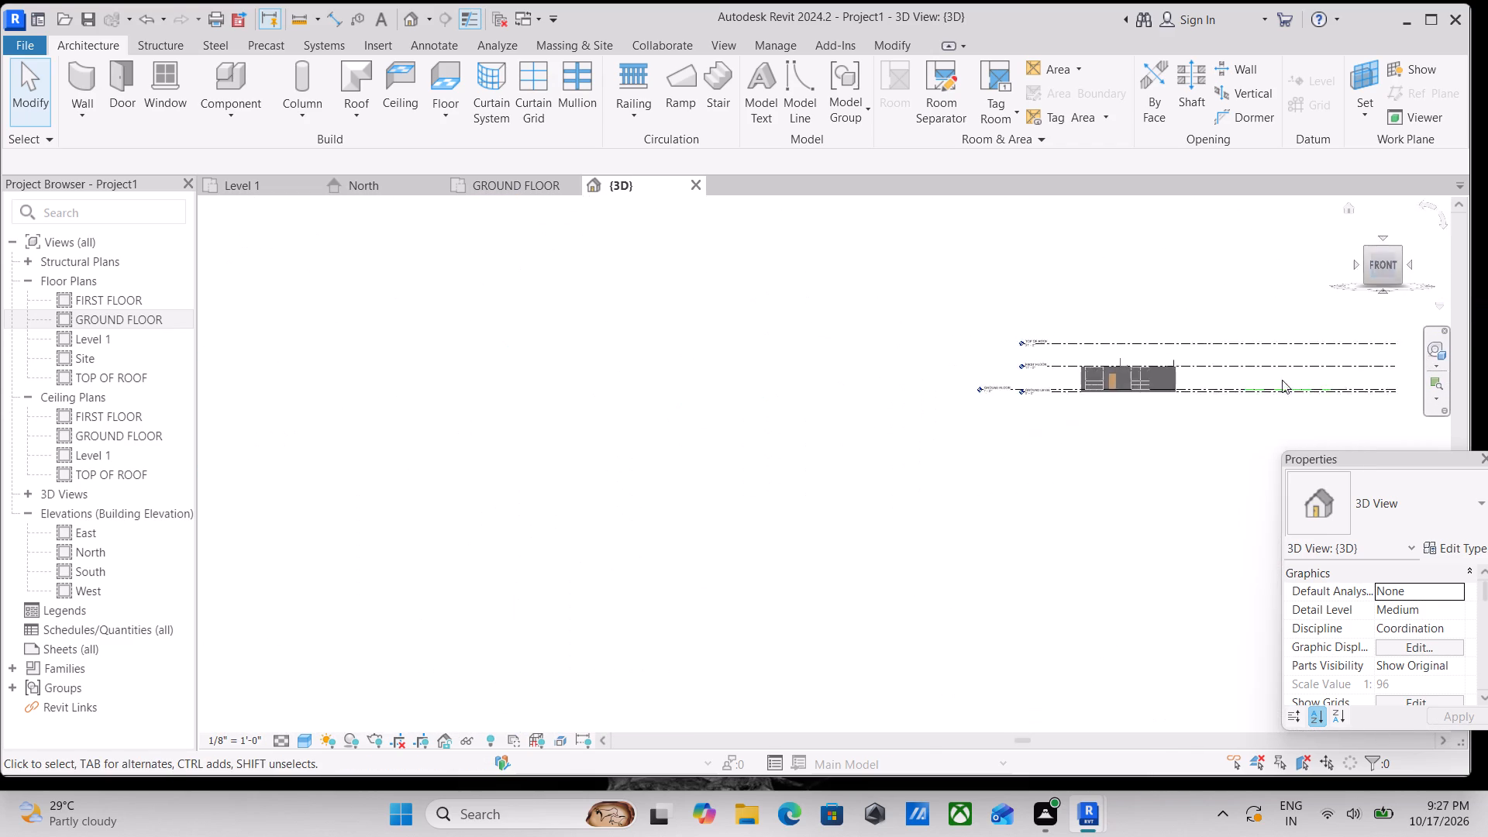
pyautogui.scroll(3, 1079, 480)
pyautogui.scroll(6, 776, 507)
pyautogui.scroll(3, 970, 523)
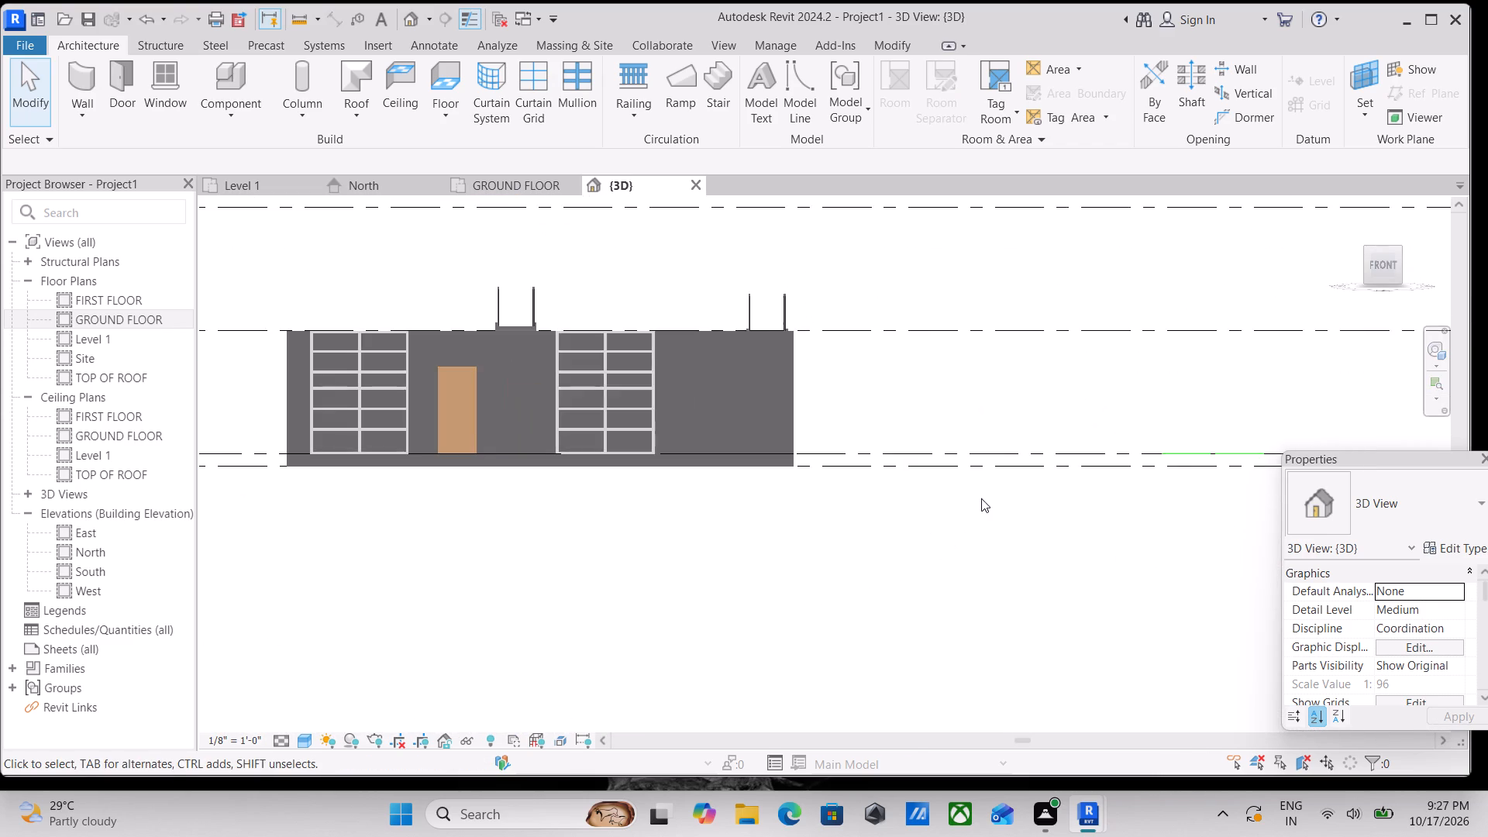
pyautogui.scroll(4, 981, 497)
pyautogui.scroll(-1, 1128, 384)
pyautogui.moveTo(1097, 389); pyautogui.dragTo(865, 424, button='middle')
pyautogui.click(1090, 449)
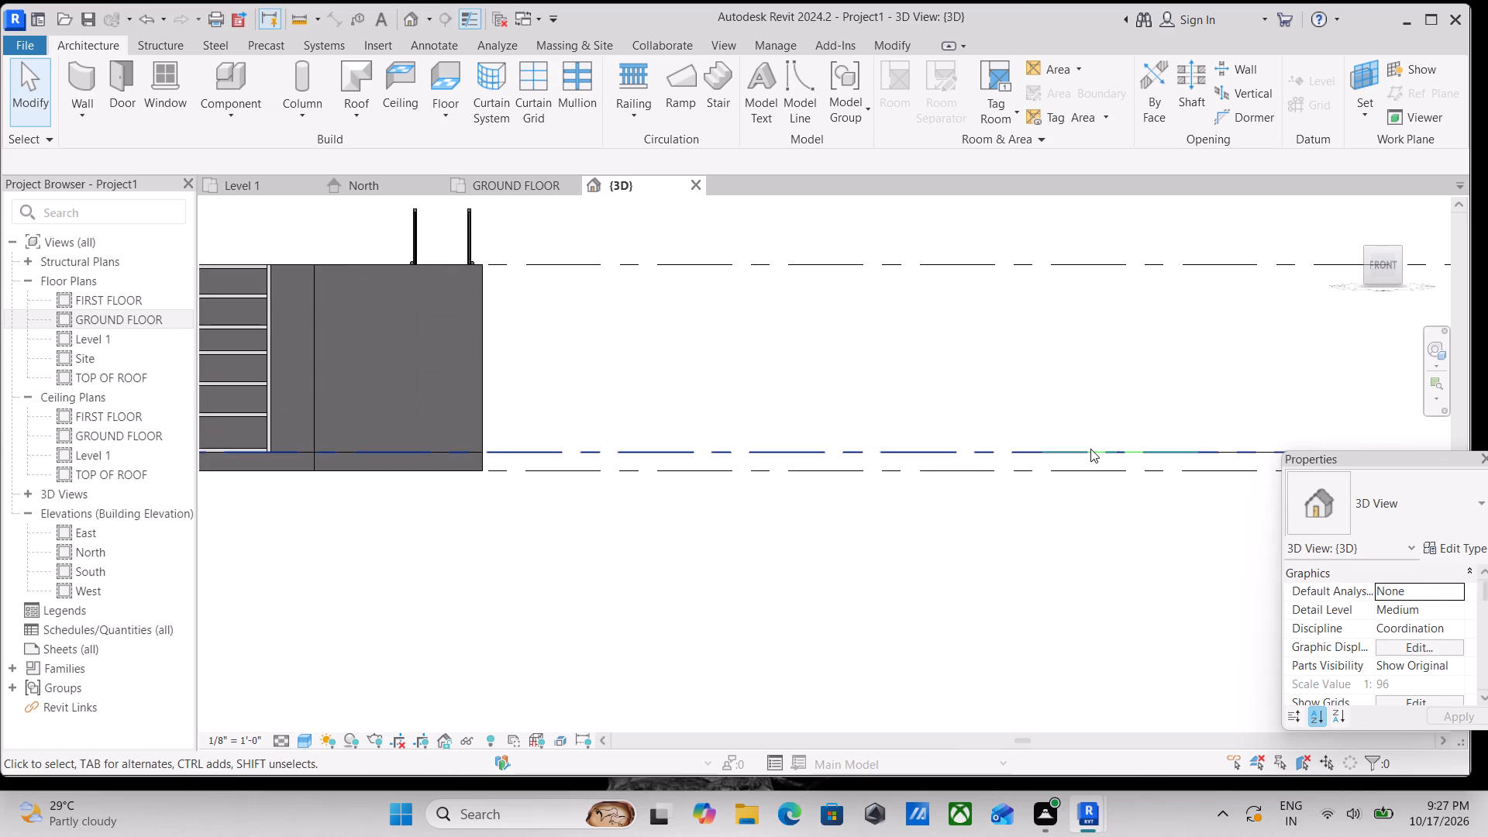
pyautogui.scroll(-5, 1084, 436)
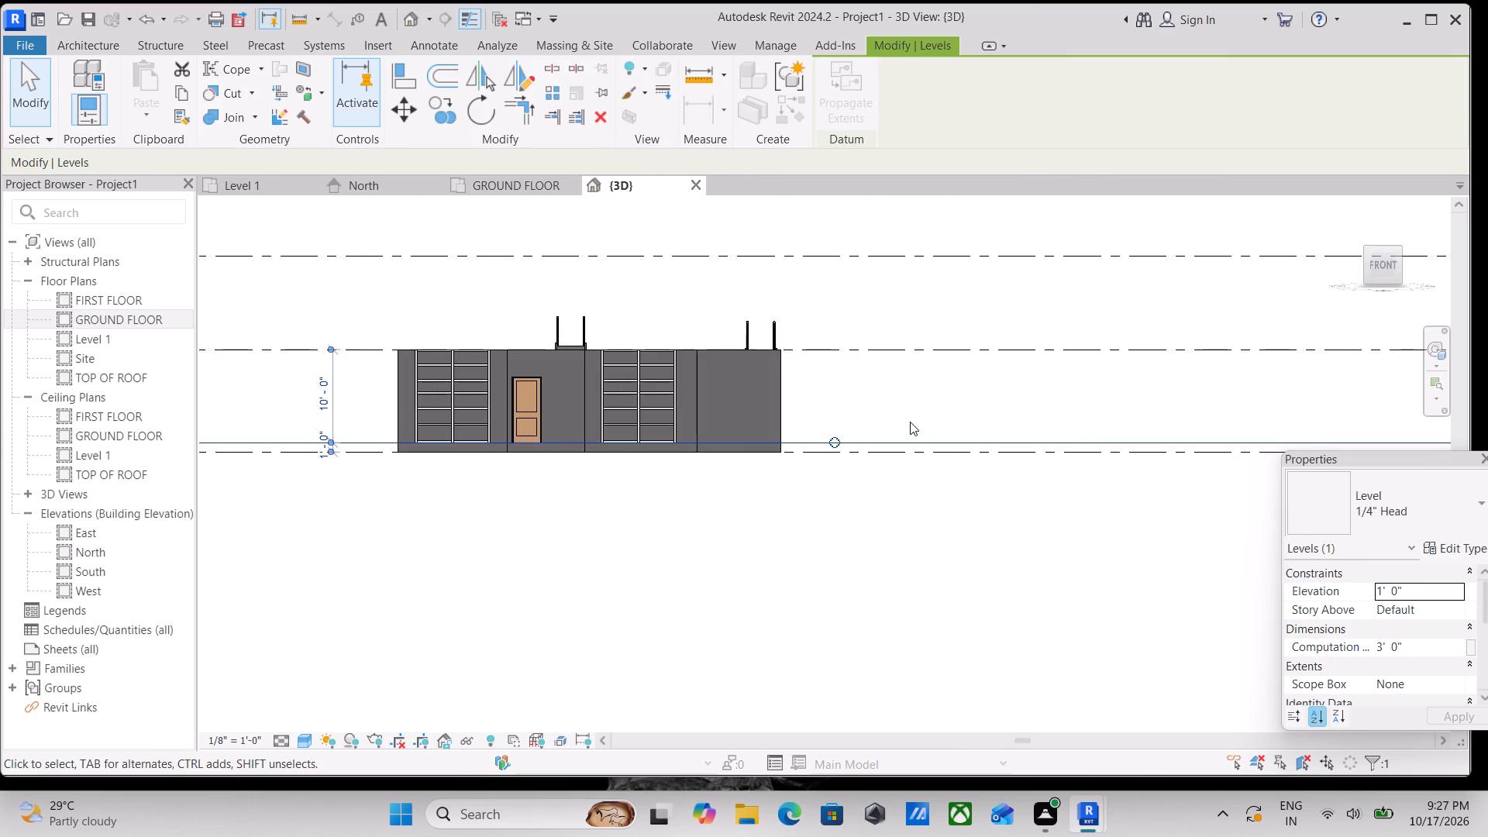
pyautogui.keyDown('shift'); pyautogui.moveTo(917, 381); pyautogui.dragTo(909, 701, button='middle'); pyautogui.keyUp('shift')
pyautogui.scroll(-4, 959, 559)
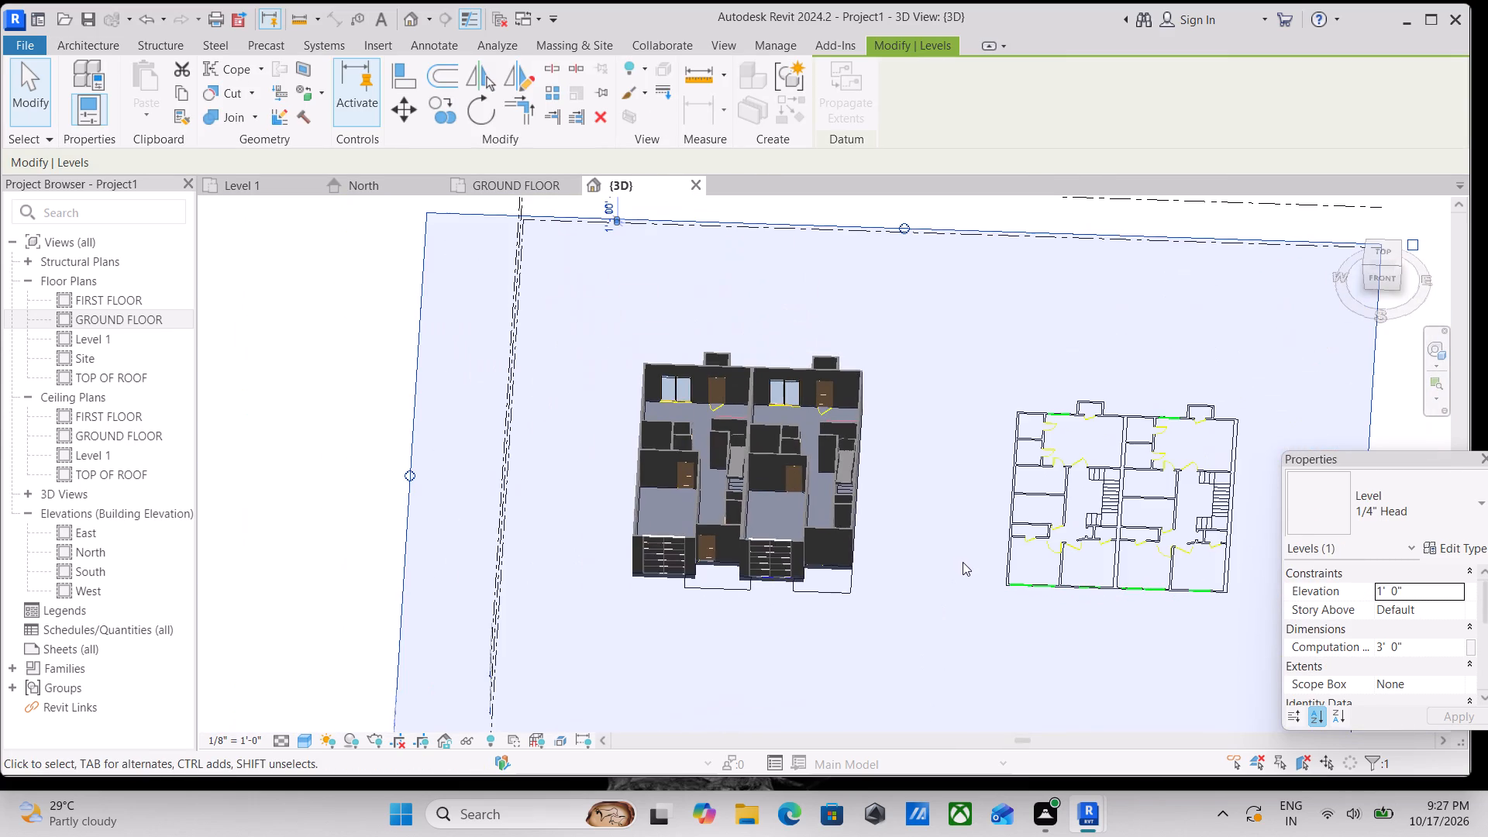
pyautogui.press('Escape')
pyautogui.click(1095, 592)
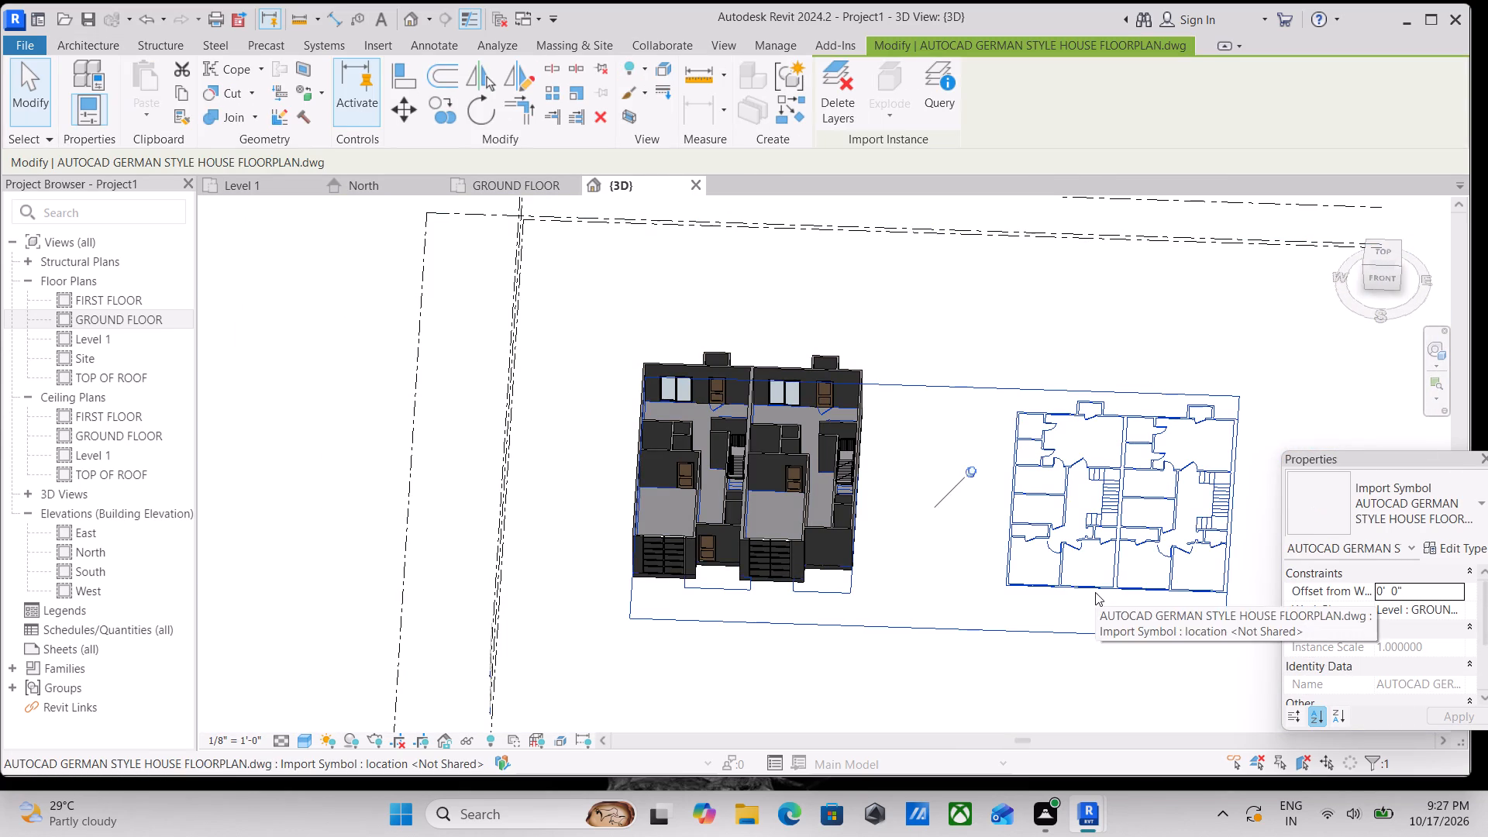
pyautogui.scroll(-2, 1095, 592)
pyautogui.click(1008, 512)
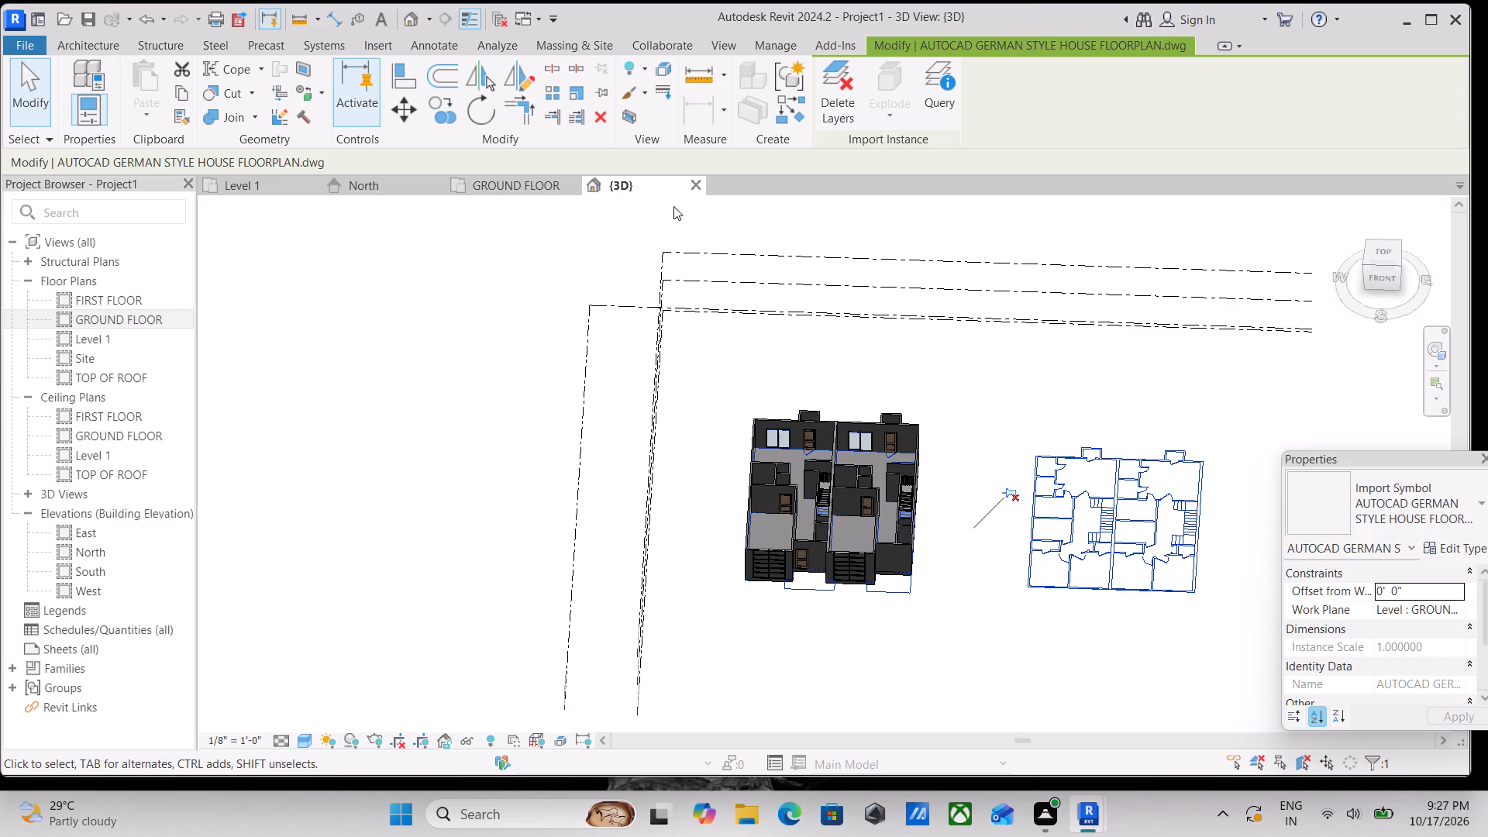
# Copy the imported floor plan drawing and paste it aligned to the FIRST FLOOR level.
pyautogui.click(178, 93)
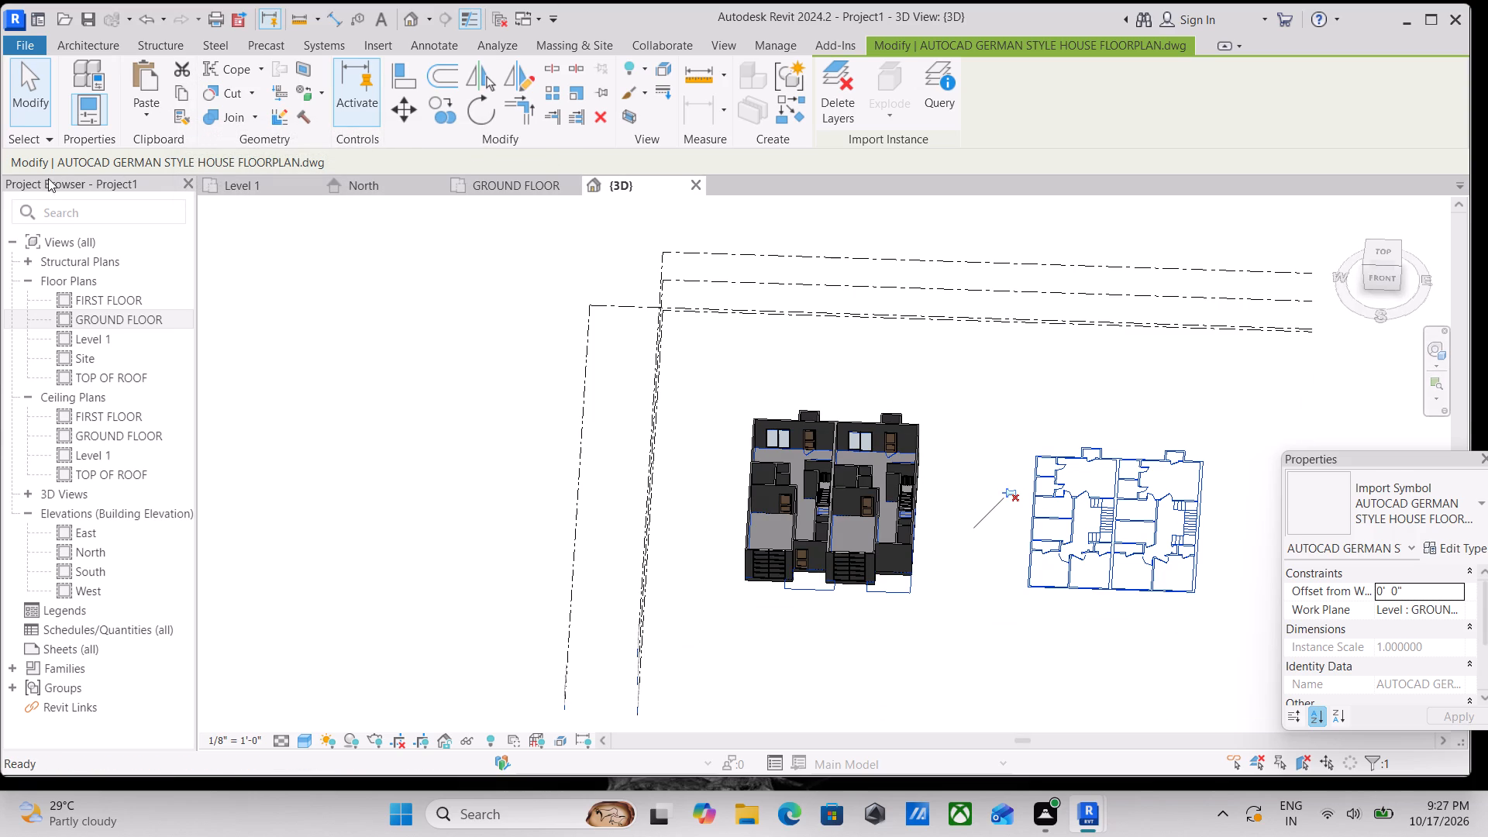
pyautogui.click(134, 107)
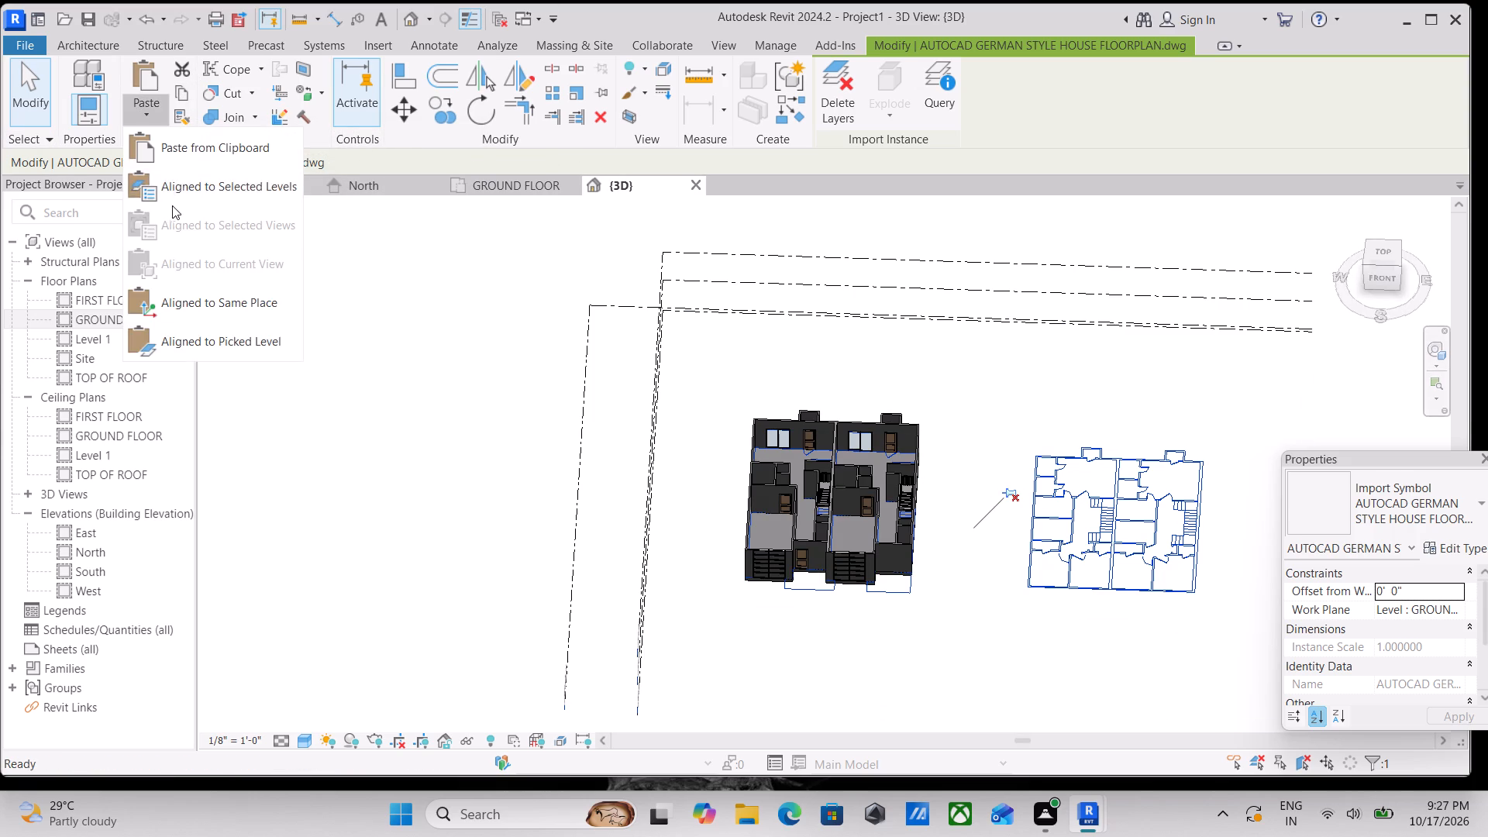
pyautogui.click(181, 185)
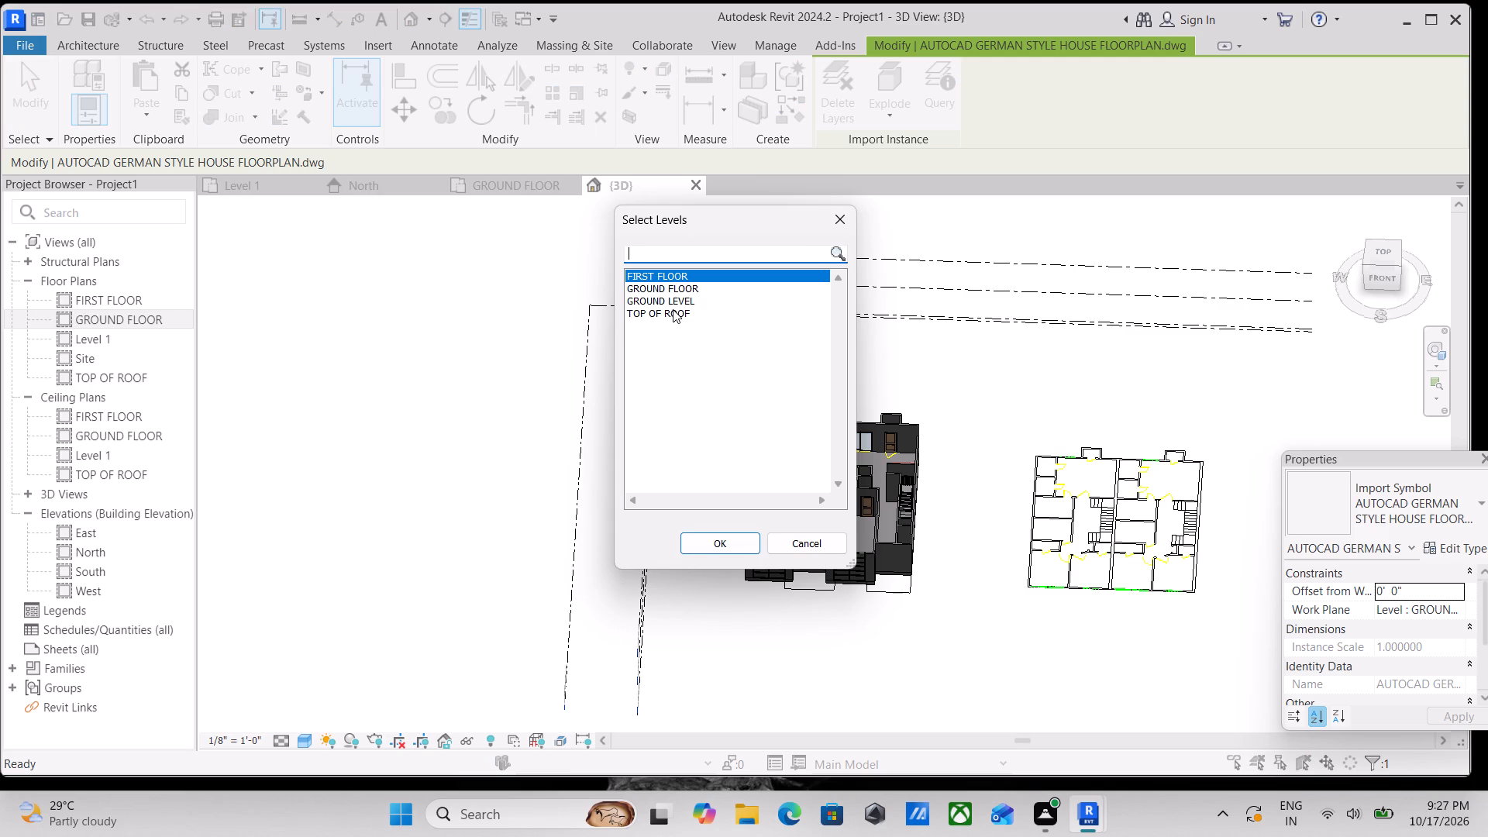
pyautogui.click(704, 543)
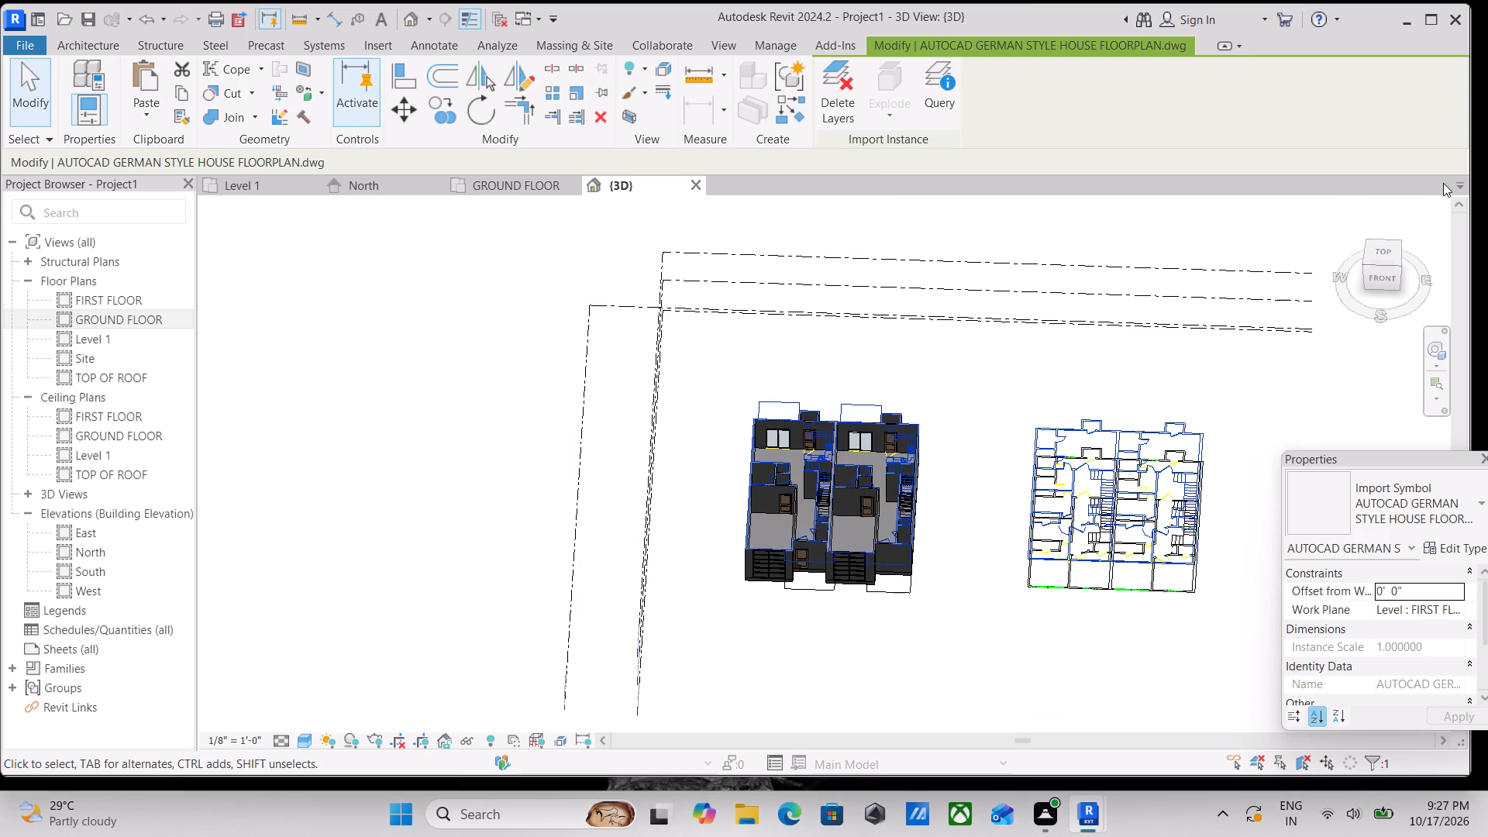
# Examine the pasted drawing's height against the building levels in the front 3D view.
pyautogui.click(1382, 274)
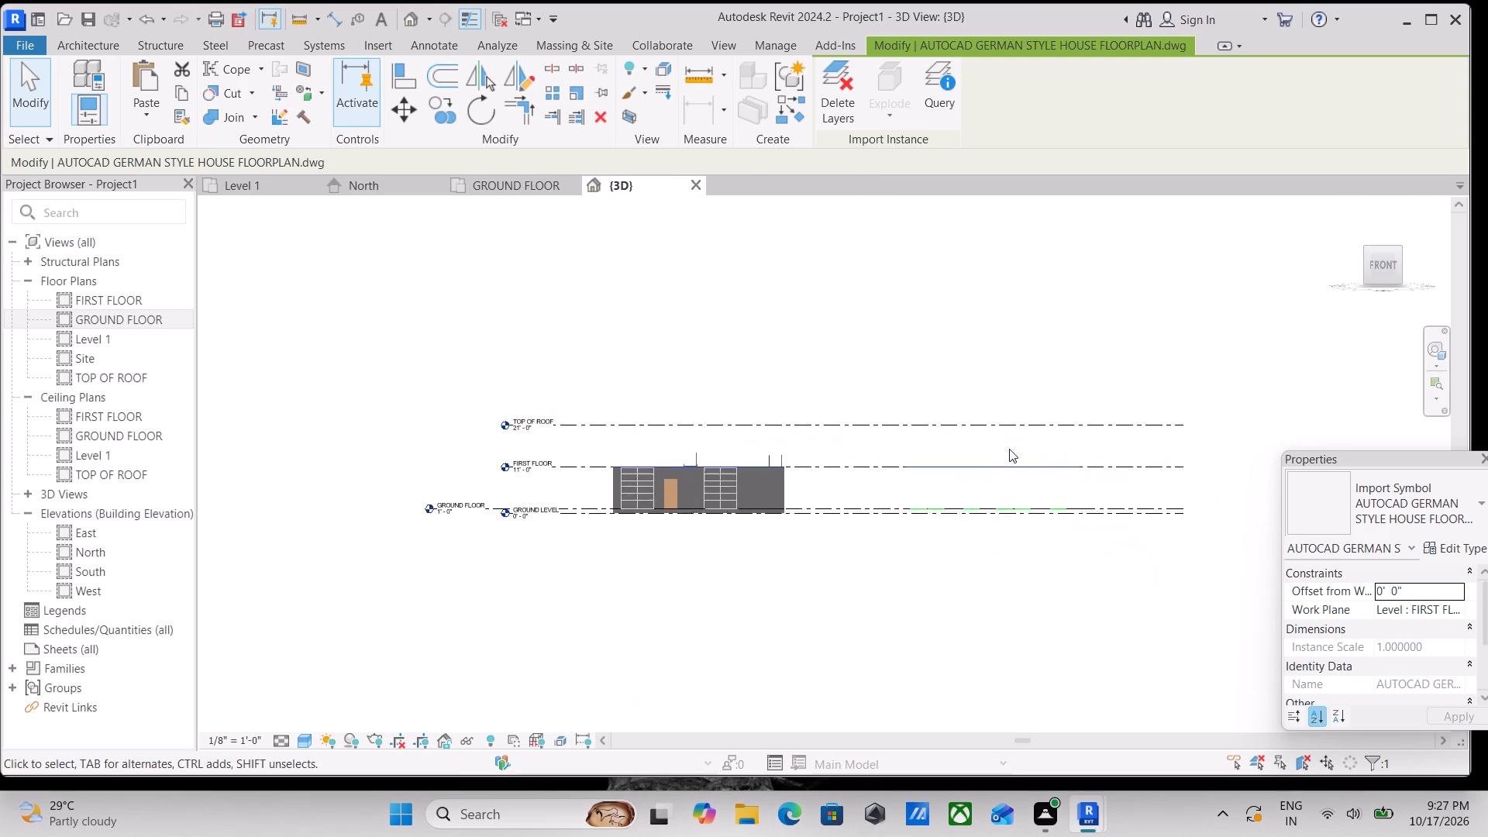
pyautogui.scroll(3, 1001, 451)
pyautogui.moveTo(634, 407); pyautogui.dragTo(787, 401, button='middle')
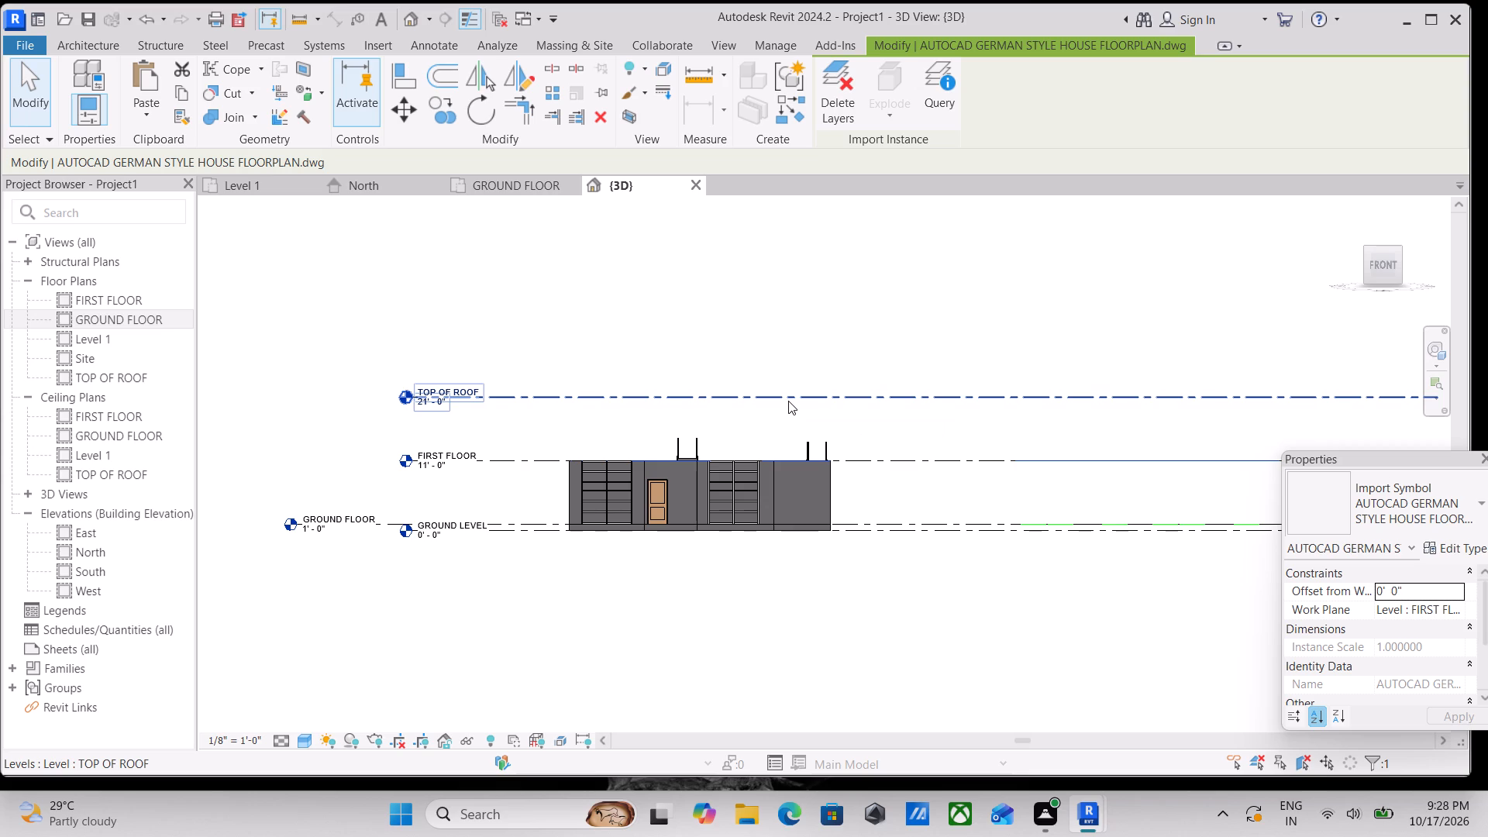
pyautogui.scroll(3, 819, 447)
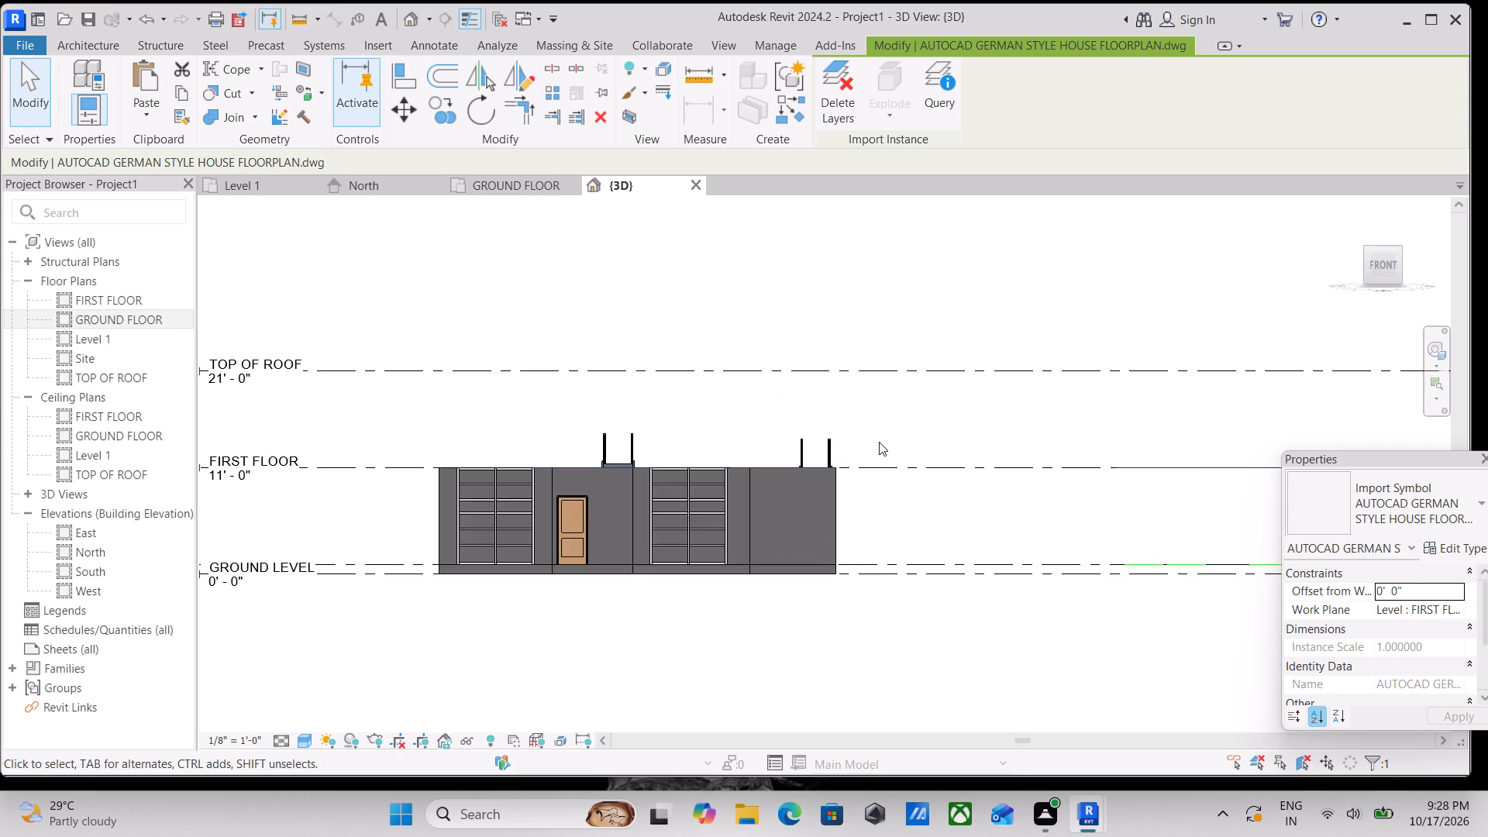
pyautogui.press('Escape')
pyautogui.scroll(2, 912, 459)
pyautogui.scroll(-3, 886, 442)
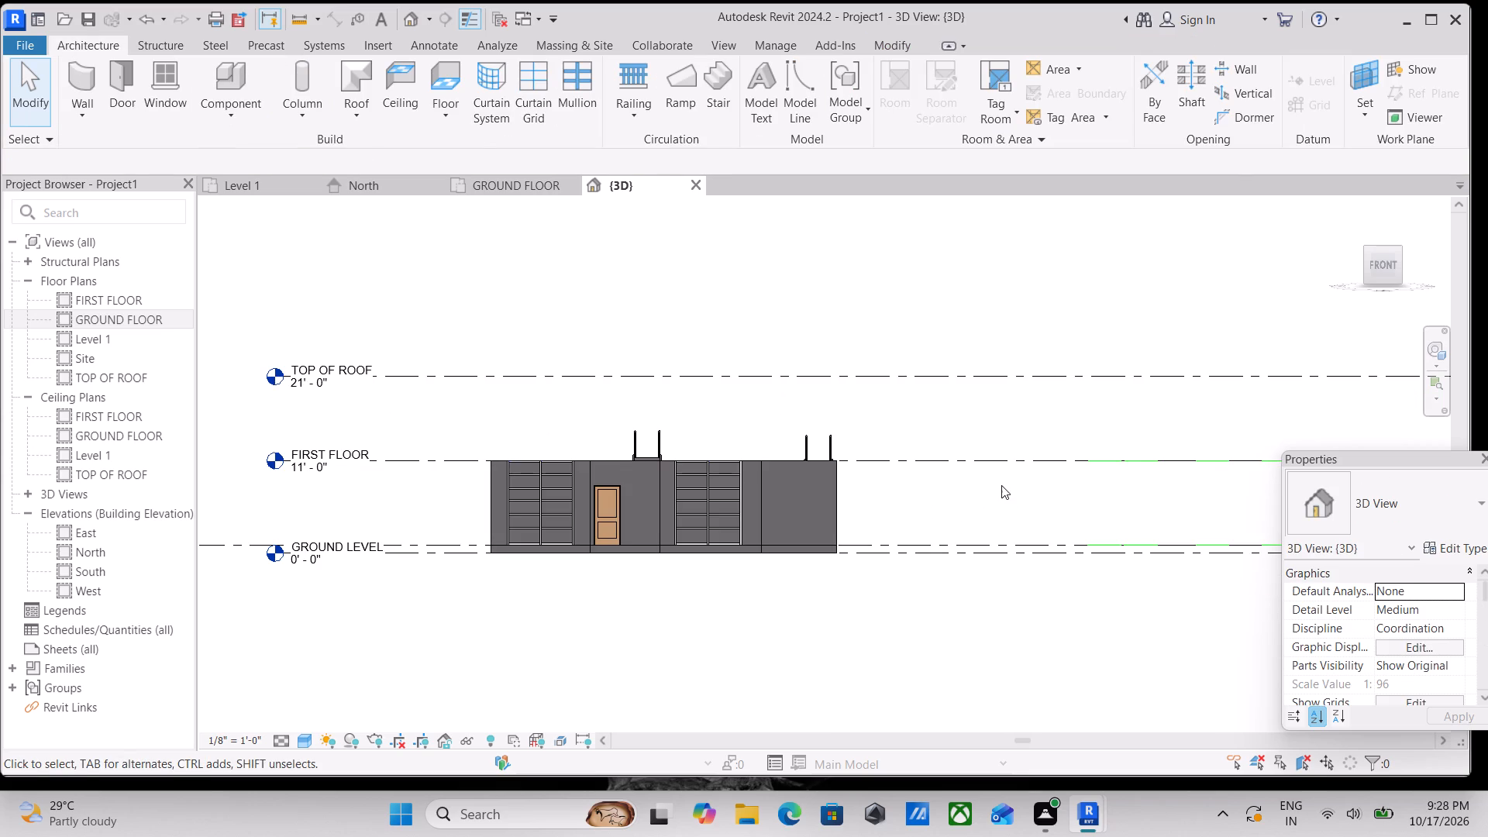
pyautogui.click(1019, 462)
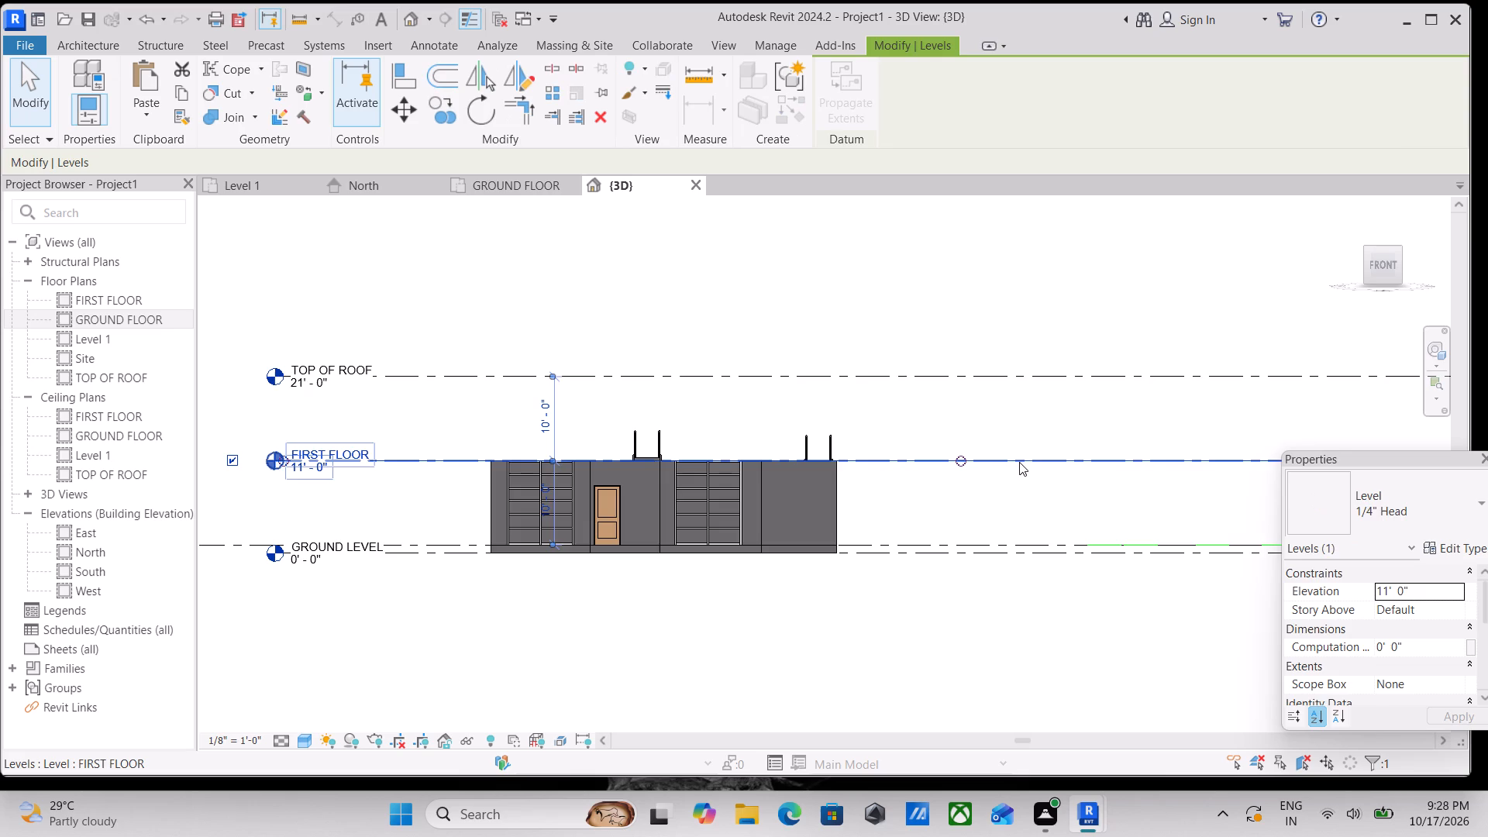
pyautogui.scroll(2, 1019, 461)
pyautogui.press('Escape')
pyautogui.scroll(-3, 887, 447)
pyautogui.moveTo(900, 454); pyautogui.dragTo(951, 471, button='middle')
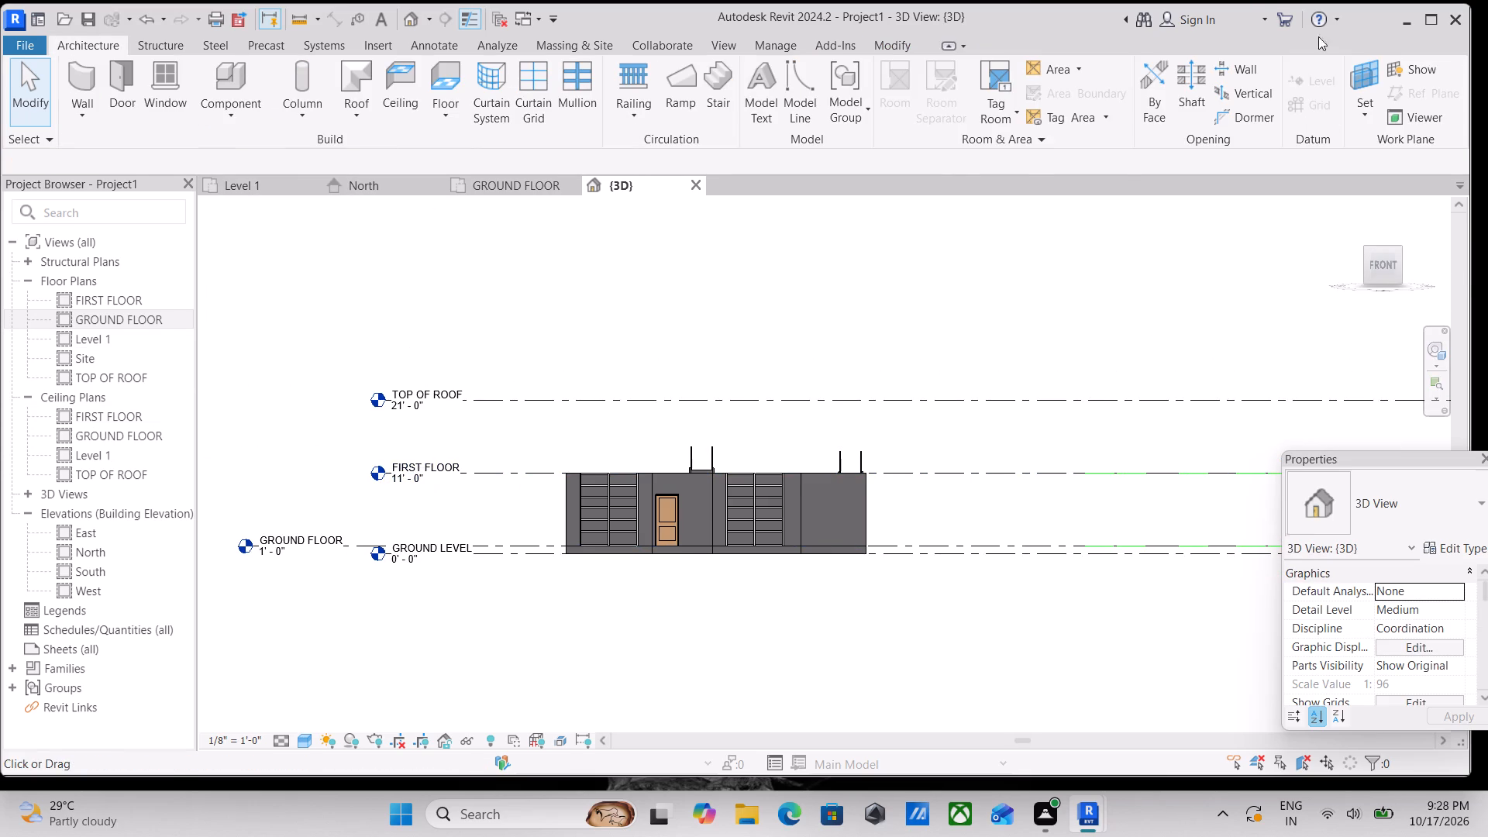
# In the FIRST FLOOR plan view, nudge the copied drawing left until its first-floor layout overlaps the ground-floor layout.
pyautogui.doubleClick(77, 300)
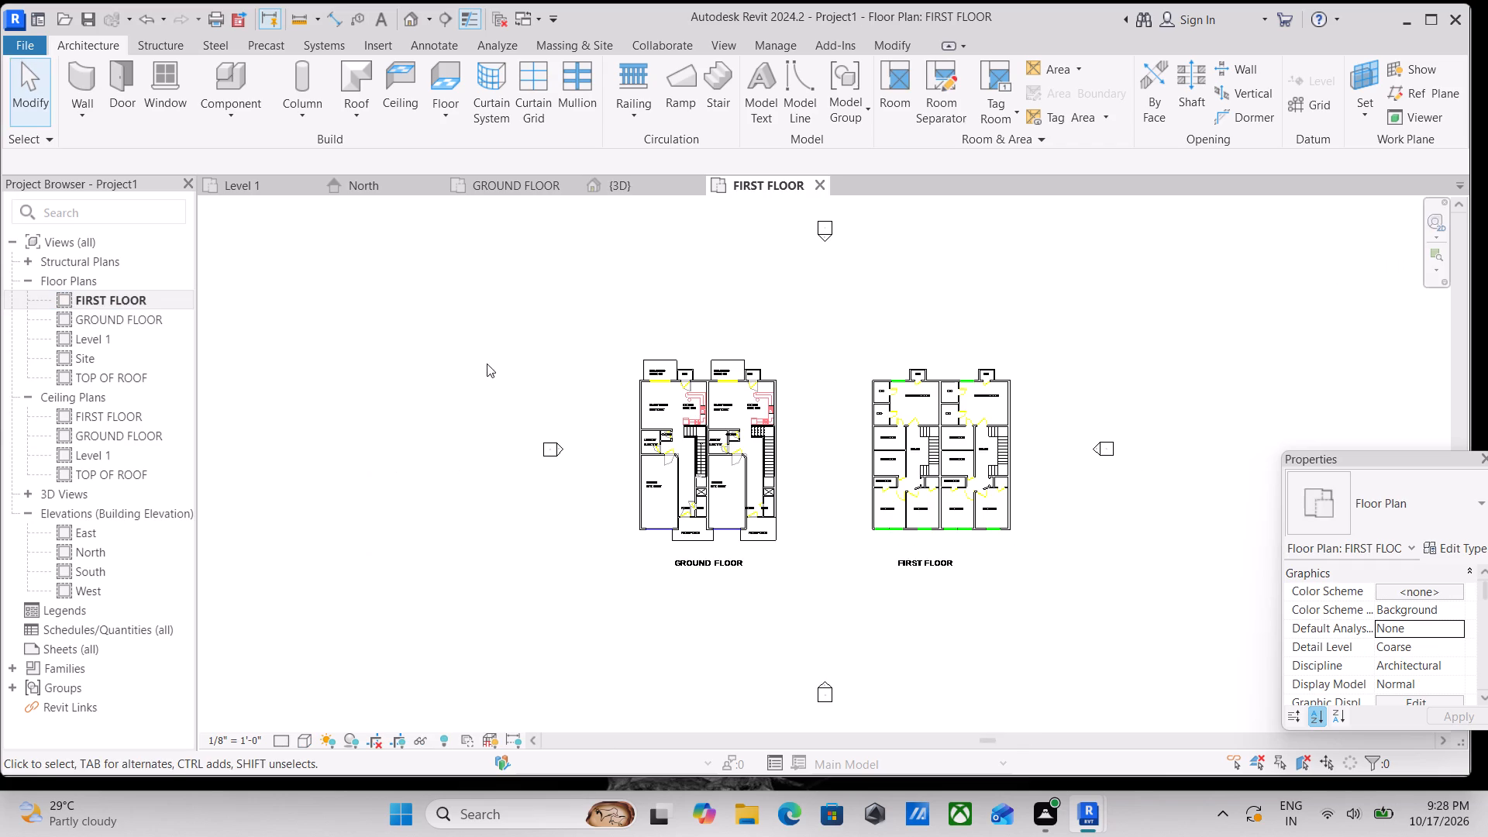
pyautogui.scroll(4, 495, 360)
pyautogui.scroll(2, 825, 519)
pyautogui.click(708, 325)
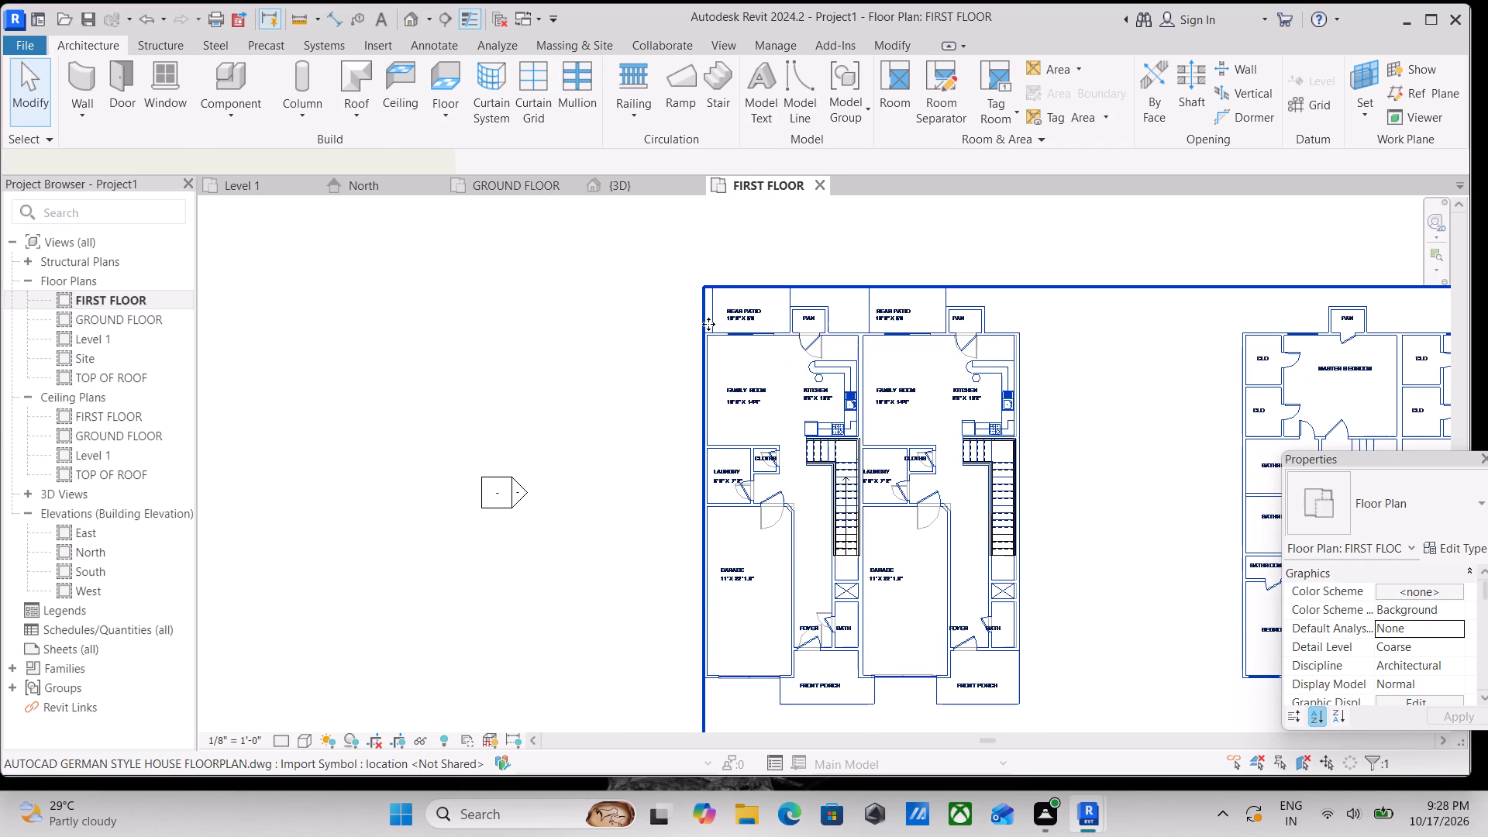
pyautogui.scroll(-2, 713, 331)
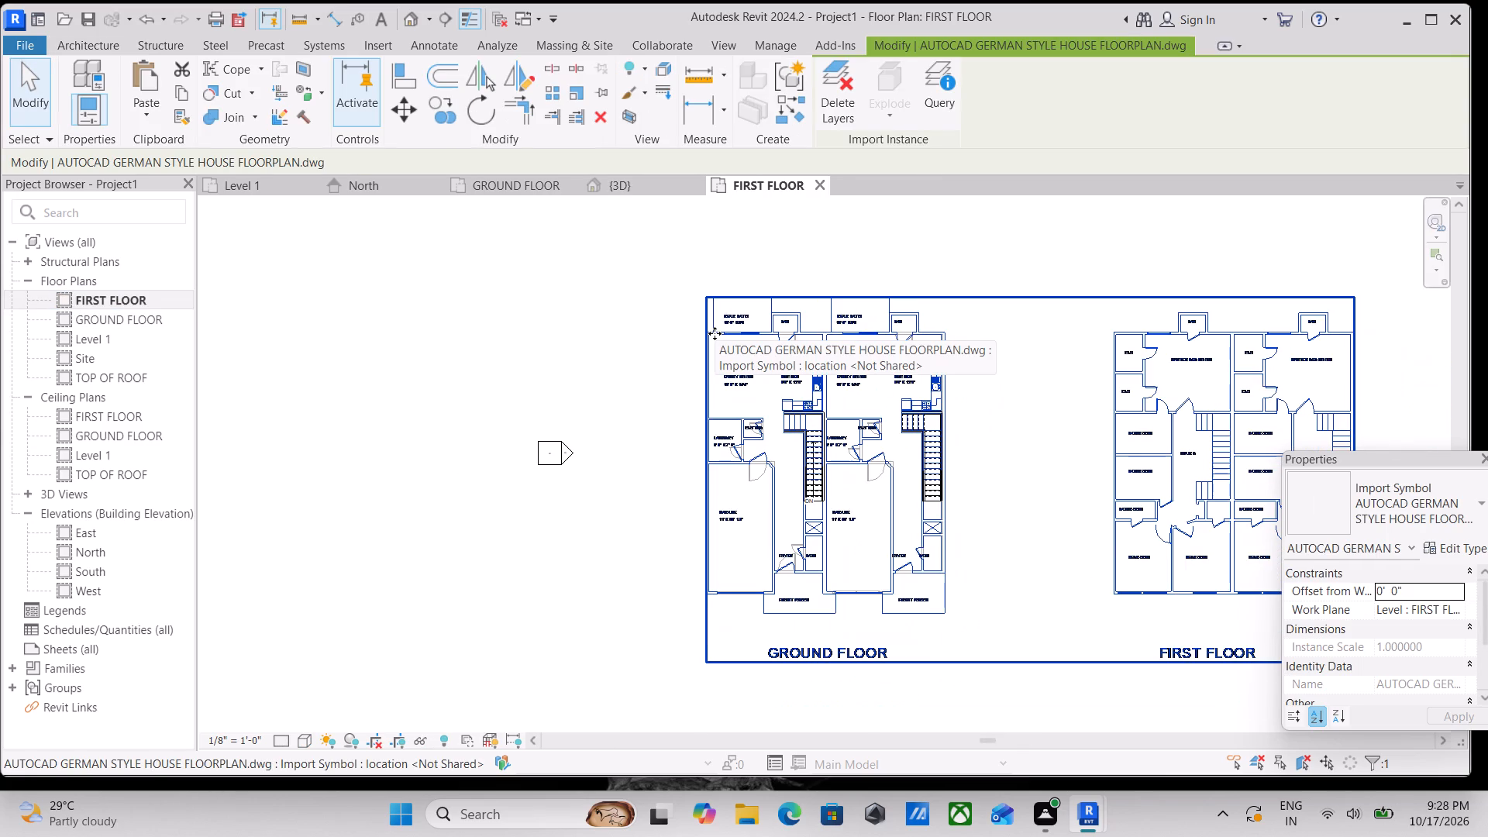
pyautogui.press('Left')
pyautogui.press('Left')
pyautogui.press('Left')
pyautogui.press('Left')
pyautogui.press('Left')
pyautogui.press('Left')
pyautogui.press('Left')
pyautogui.press('Left')
pyautogui.press('Left')
pyautogui.press('Left')
pyautogui.press('Left')
pyautogui.press('Left')
pyautogui.press('Left')
pyautogui.press('Left')
pyautogui.press('Left')
pyautogui.press('Left')
pyautogui.press('Left')
pyautogui.press('Left')
pyautogui.press('Left')
pyautogui.press('Left')
pyautogui.press('Left')
pyautogui.press('Left')
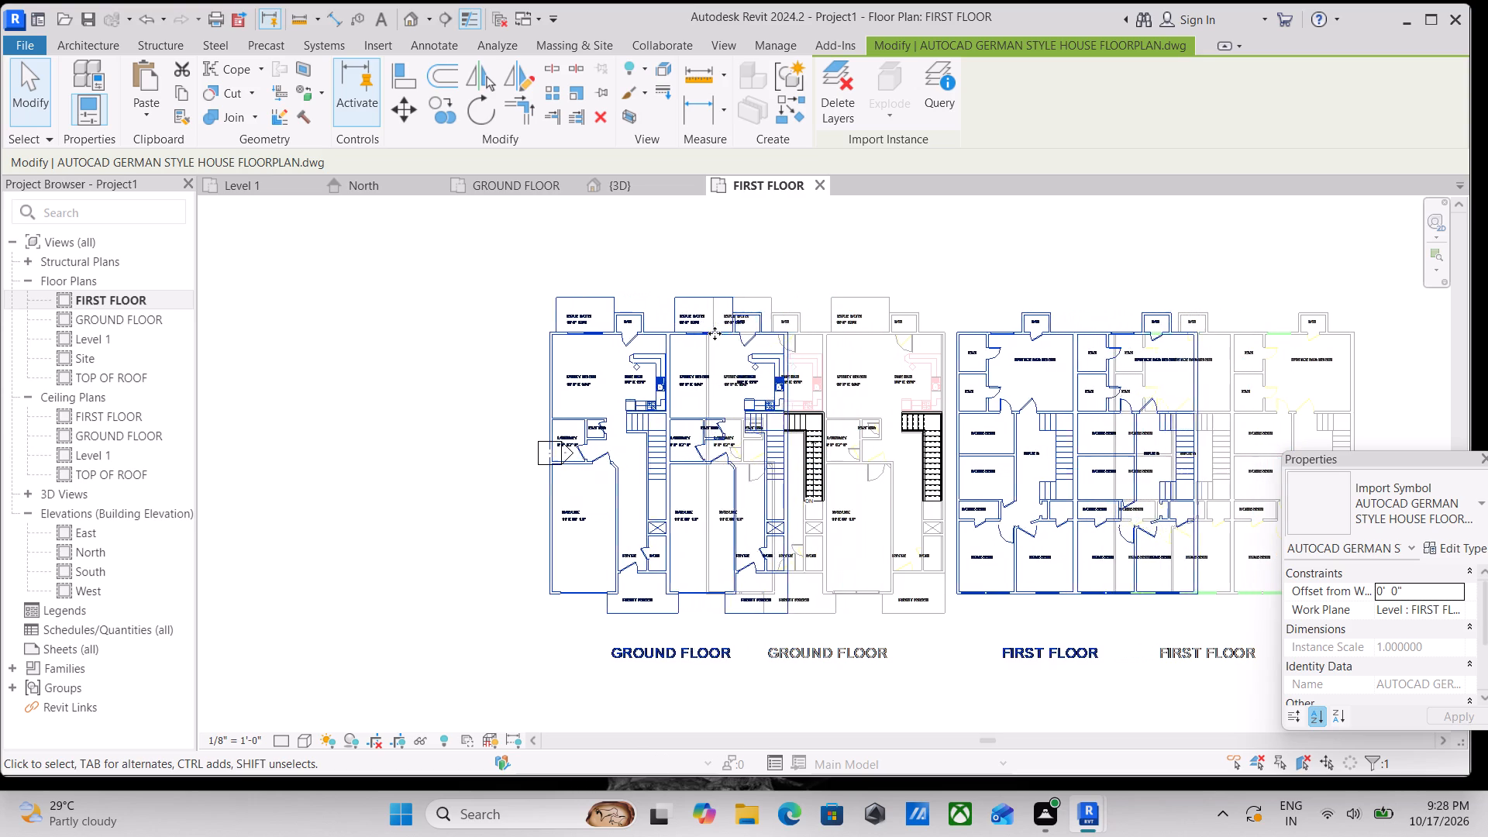
pyautogui.scroll(2, 715, 333)
pyautogui.press('Left')
pyautogui.scroll(2, 796, 336)
pyautogui.press('Left')
pyautogui.scroll(3, 811, 387)
pyautogui.press('Left')
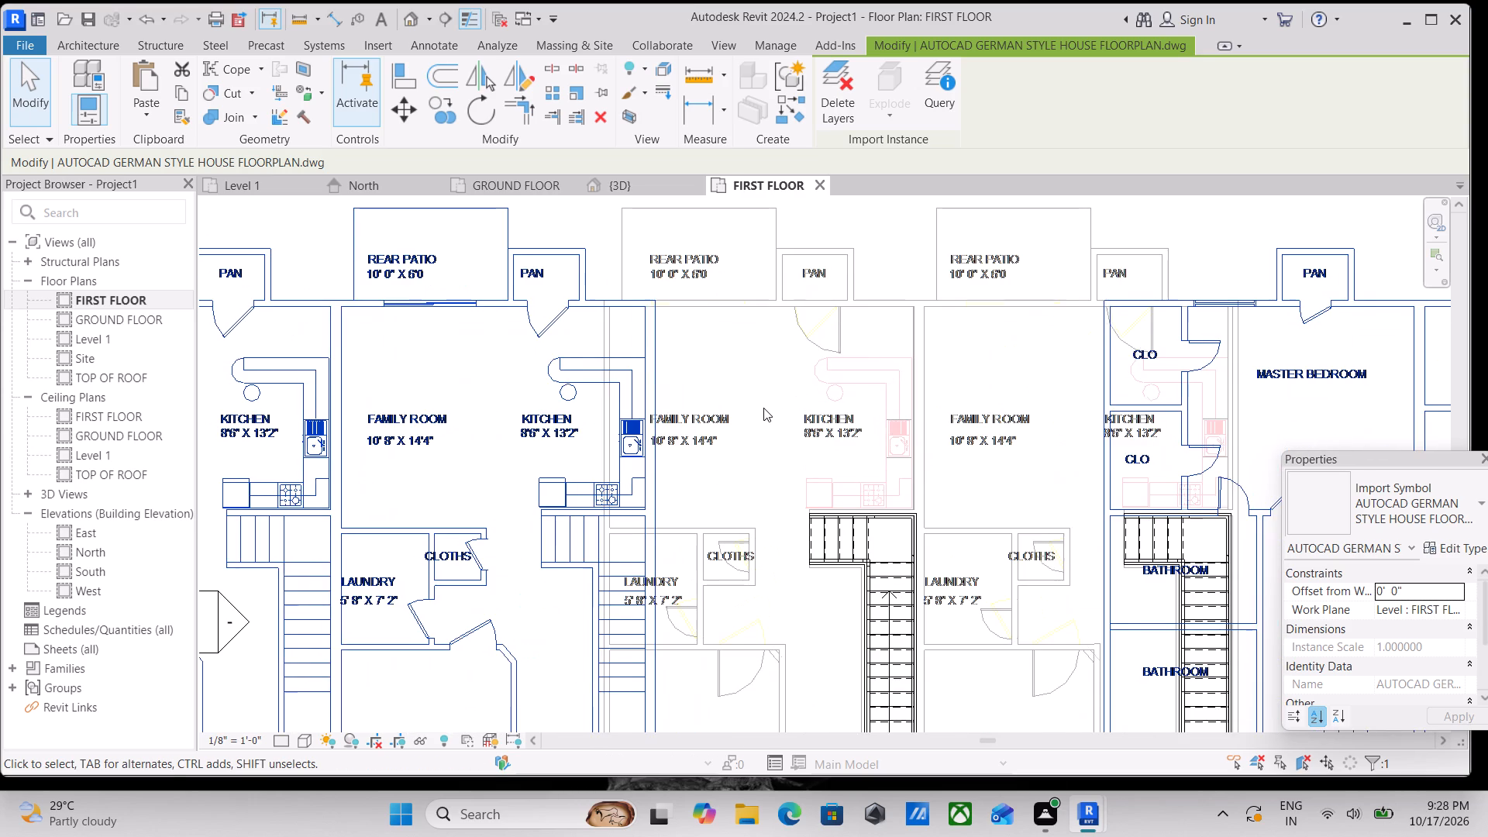
pyautogui.press('Left')
pyautogui.press('Left')
pyautogui.press('Left')
pyautogui.press('Left')
pyautogui.press('Left')
pyautogui.press('Left')
pyautogui.press('Left')
pyautogui.press('Left')
pyautogui.press('Left')
pyautogui.press('Left')
pyautogui.press('Left')
pyautogui.press('Left')
pyautogui.press('Left')
pyautogui.press('Left')
pyautogui.press('Left')
pyautogui.press('Left')
pyautogui.press('Left')
pyautogui.press('Left')
pyautogui.press('Left')
pyautogui.press('Left')
pyautogui.press('Left')
pyautogui.press('Left')
pyautogui.press('Left')
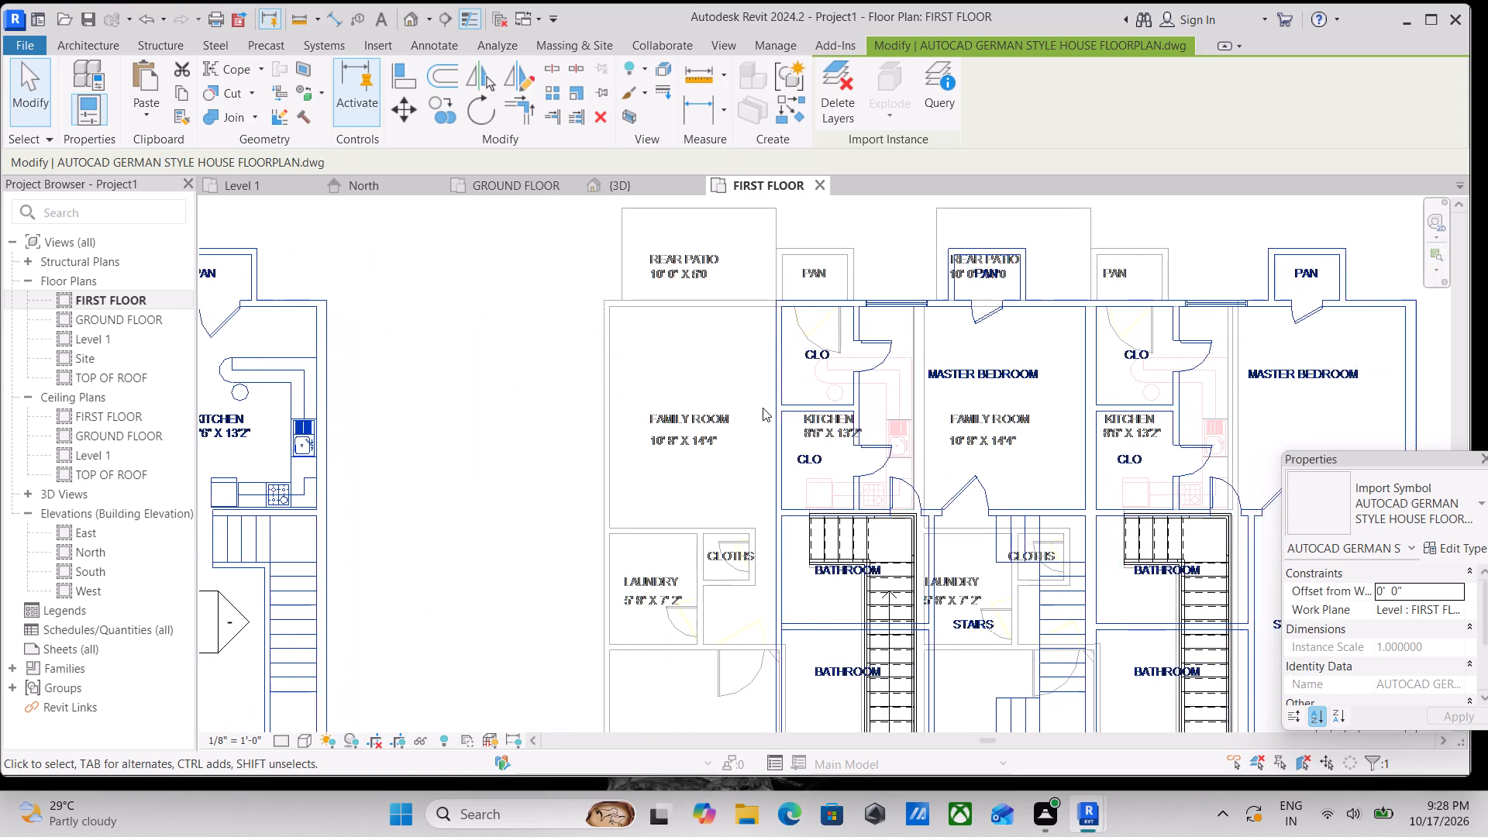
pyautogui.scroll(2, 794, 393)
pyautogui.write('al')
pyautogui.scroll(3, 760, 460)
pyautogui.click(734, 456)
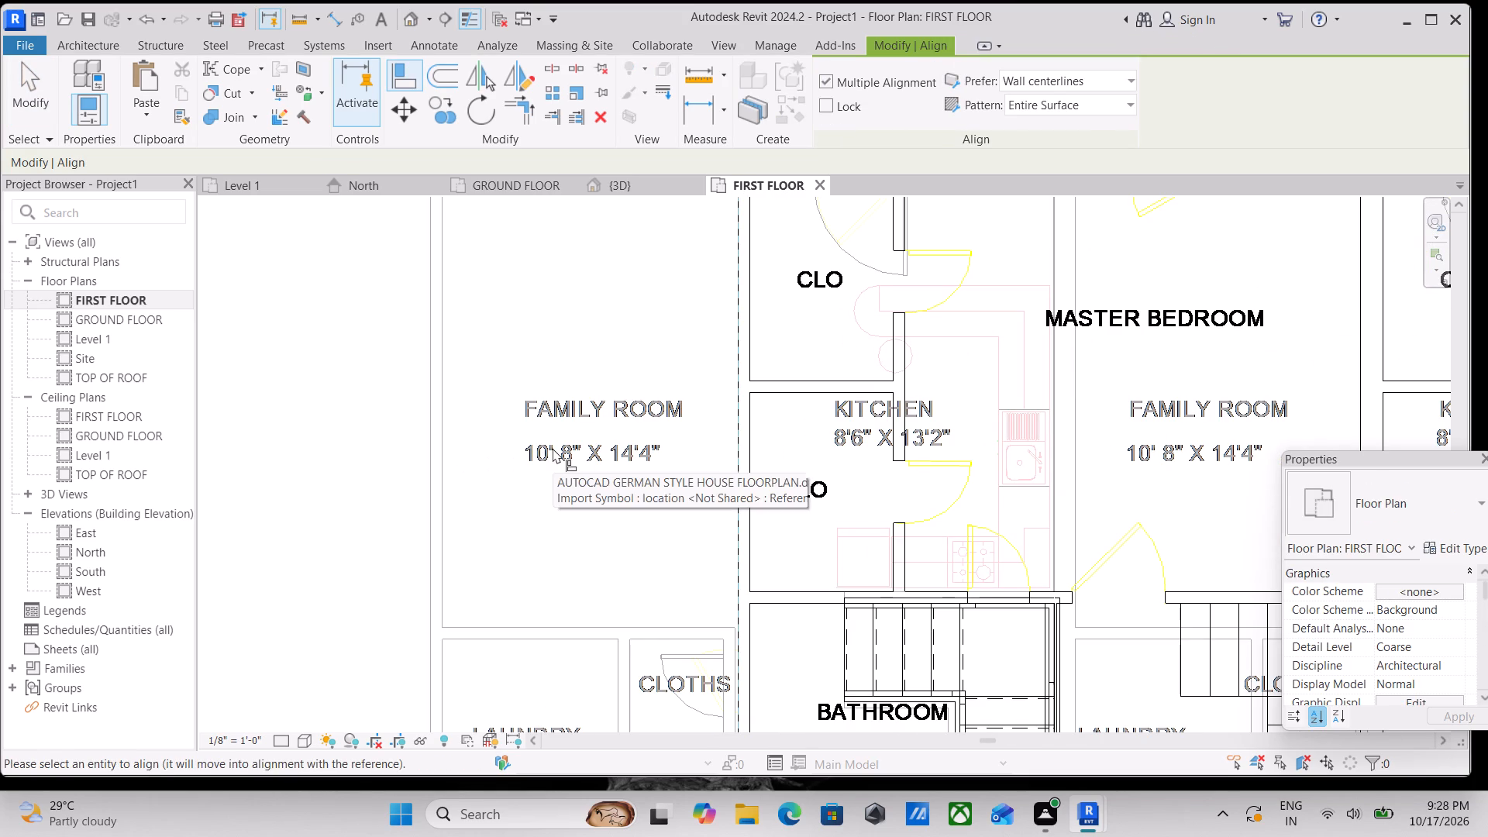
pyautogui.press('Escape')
# Align the copied drawing's leftmost first-floor wall line with the ground-floor layout's outer left wall line.
pyautogui.write('al')
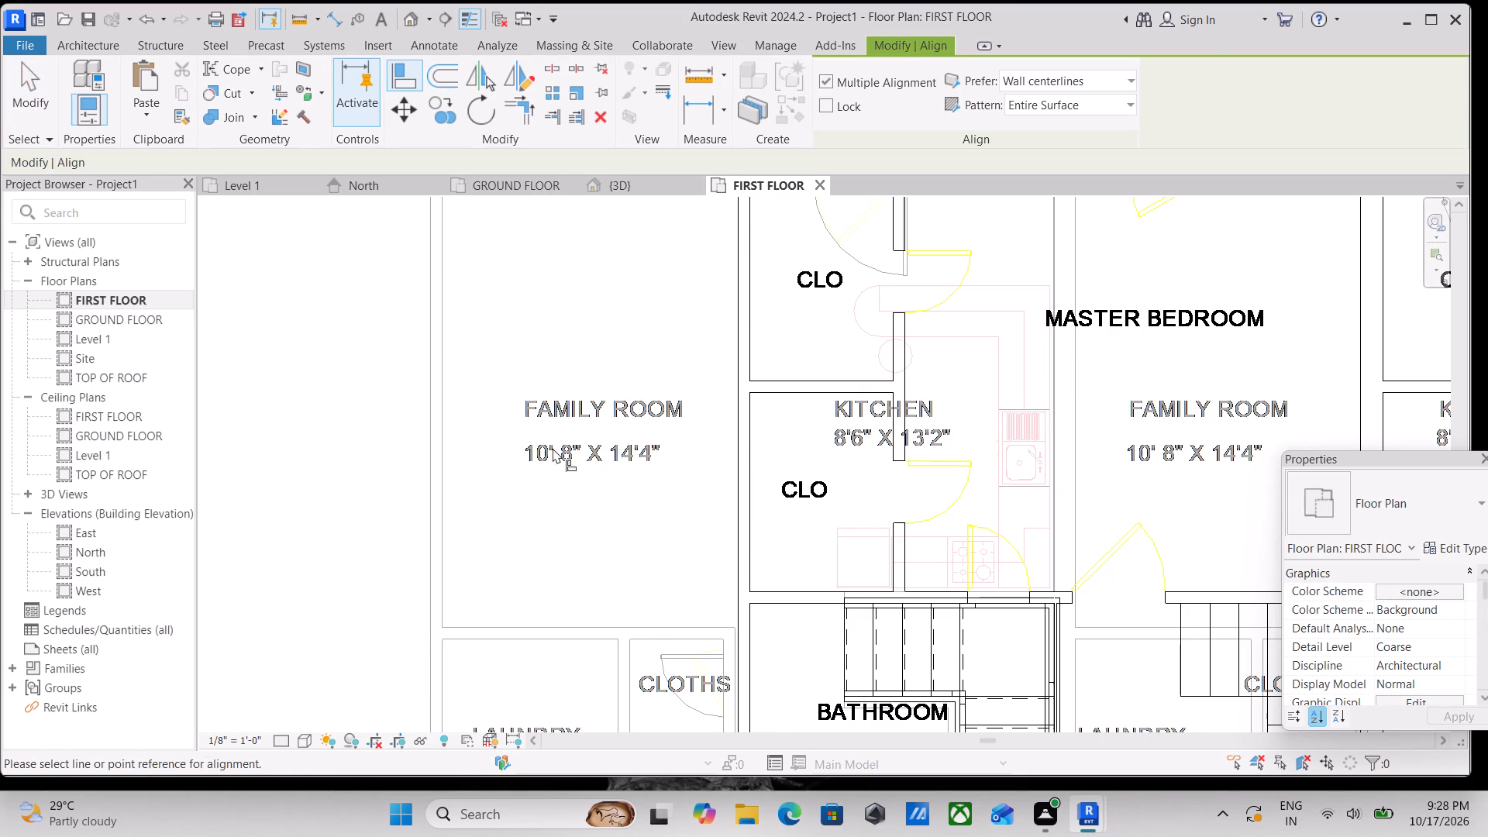
pyautogui.scroll(2, 458, 463)
pyautogui.click(422, 450)
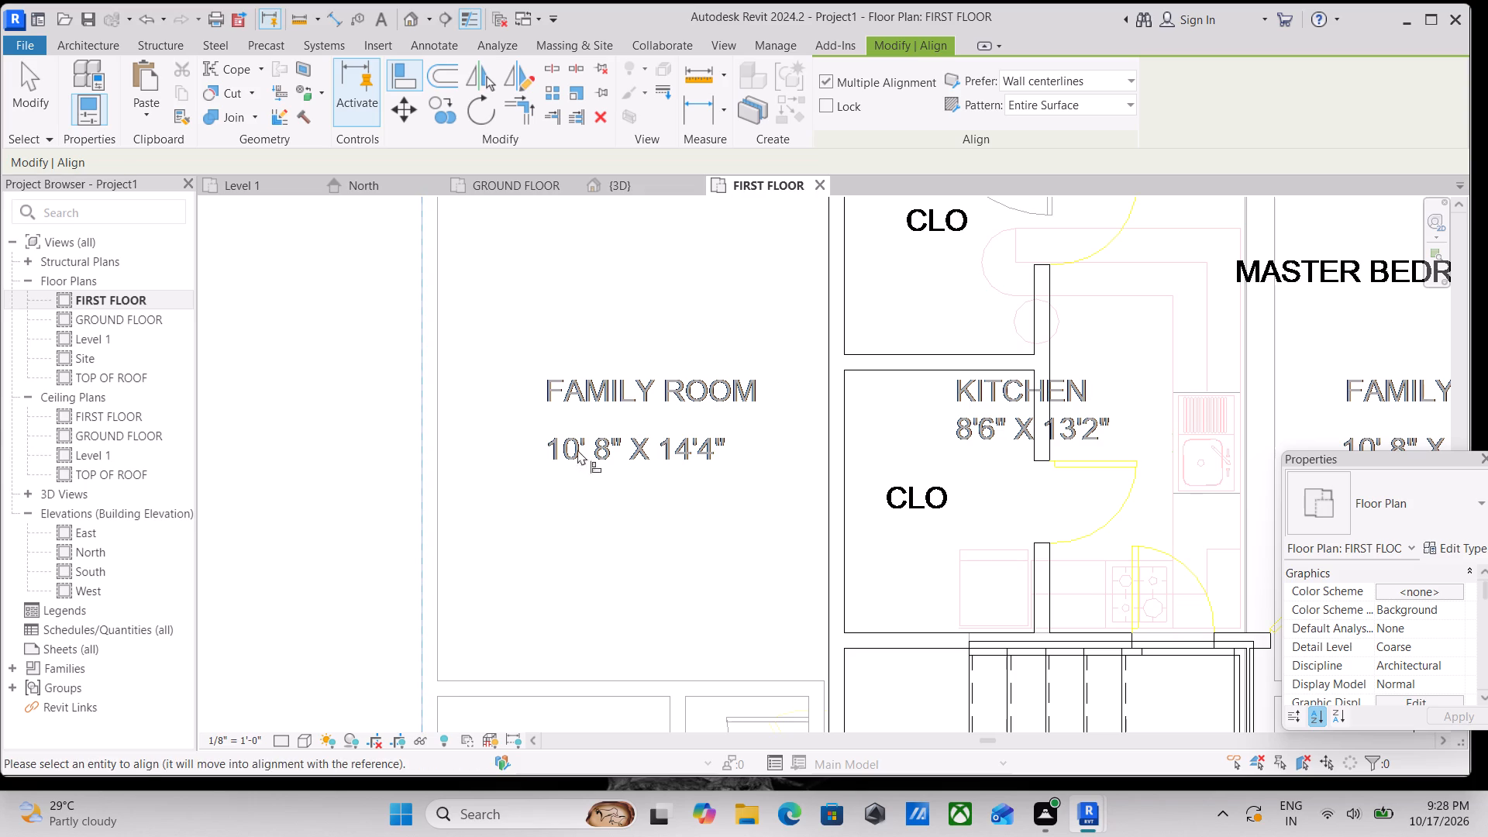
pyautogui.click(831, 438)
# Leave the Align command and examine how the copied drawing's first-floor layout overlaps the ground-floor layout across both units in plan.
pyautogui.scroll(-3, 831, 437)
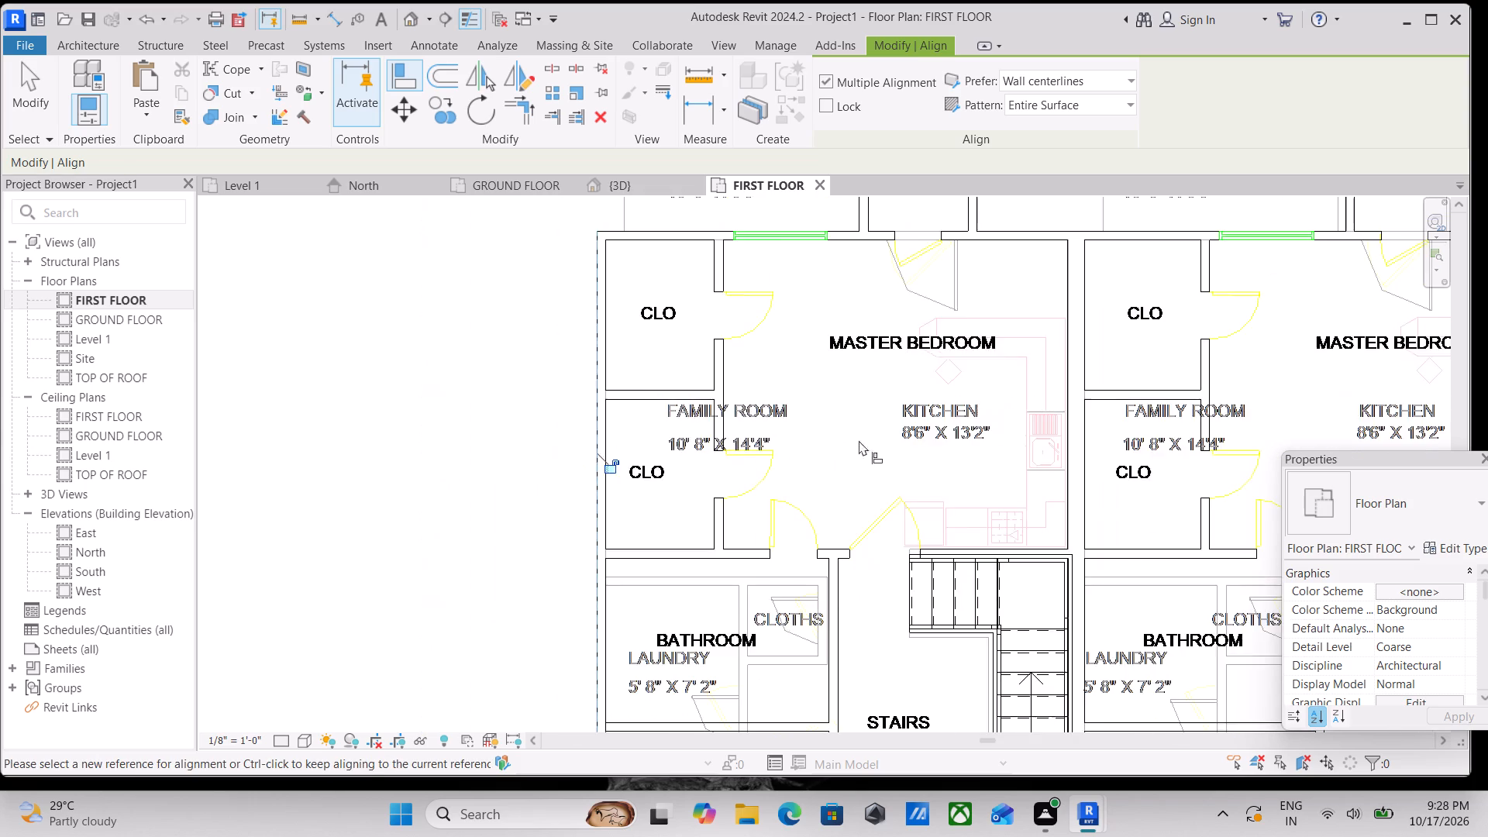
pyautogui.scroll(-4, 859, 440)
pyautogui.moveTo(942, 429); pyautogui.dragTo(597, 408, button='middle')
pyautogui.scroll(3, 791, 395)
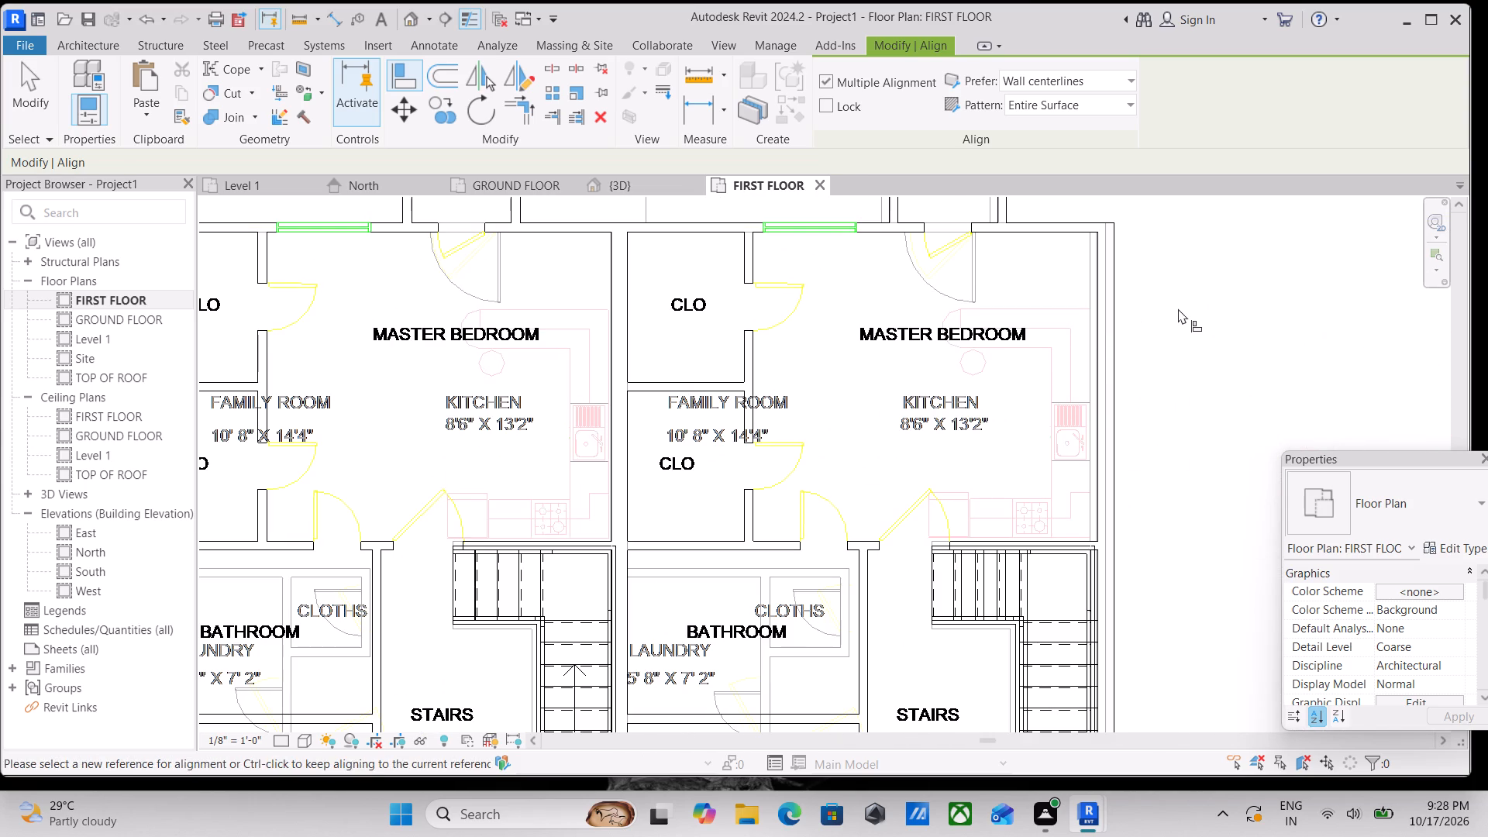
pyautogui.scroll(-3, 1149, 360)
pyautogui.moveTo(1140, 384); pyautogui.dragTo(1076, 359, button='middle')
pyautogui.scroll(1, 1075, 359)
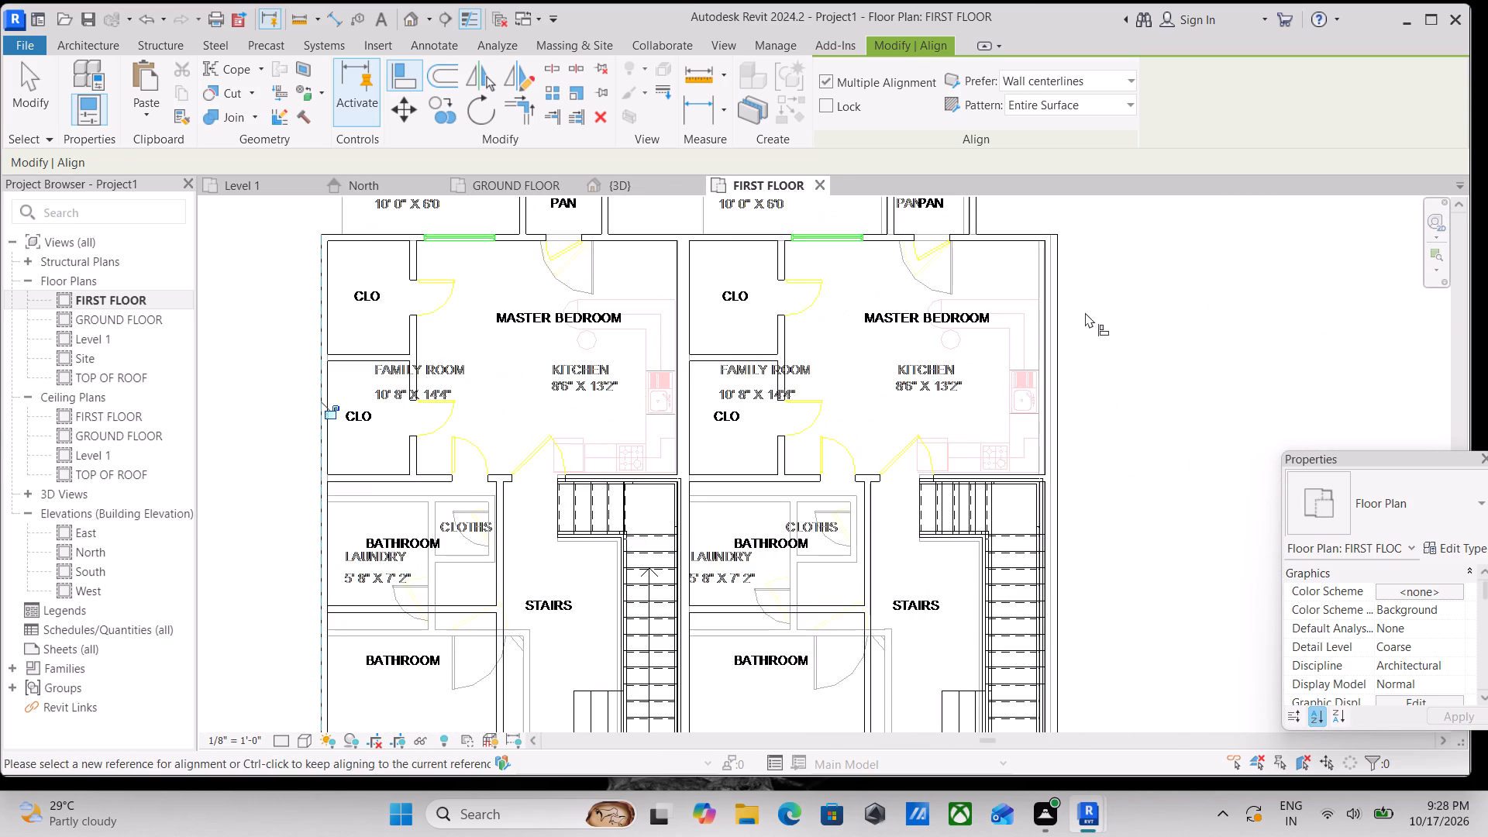
pyautogui.press('Escape')
pyautogui.scroll(-1, 838, 250)
pyautogui.scroll(2, 390, 290)
pyautogui.press('Escape')
pyautogui.scroll(2, 415, 289)
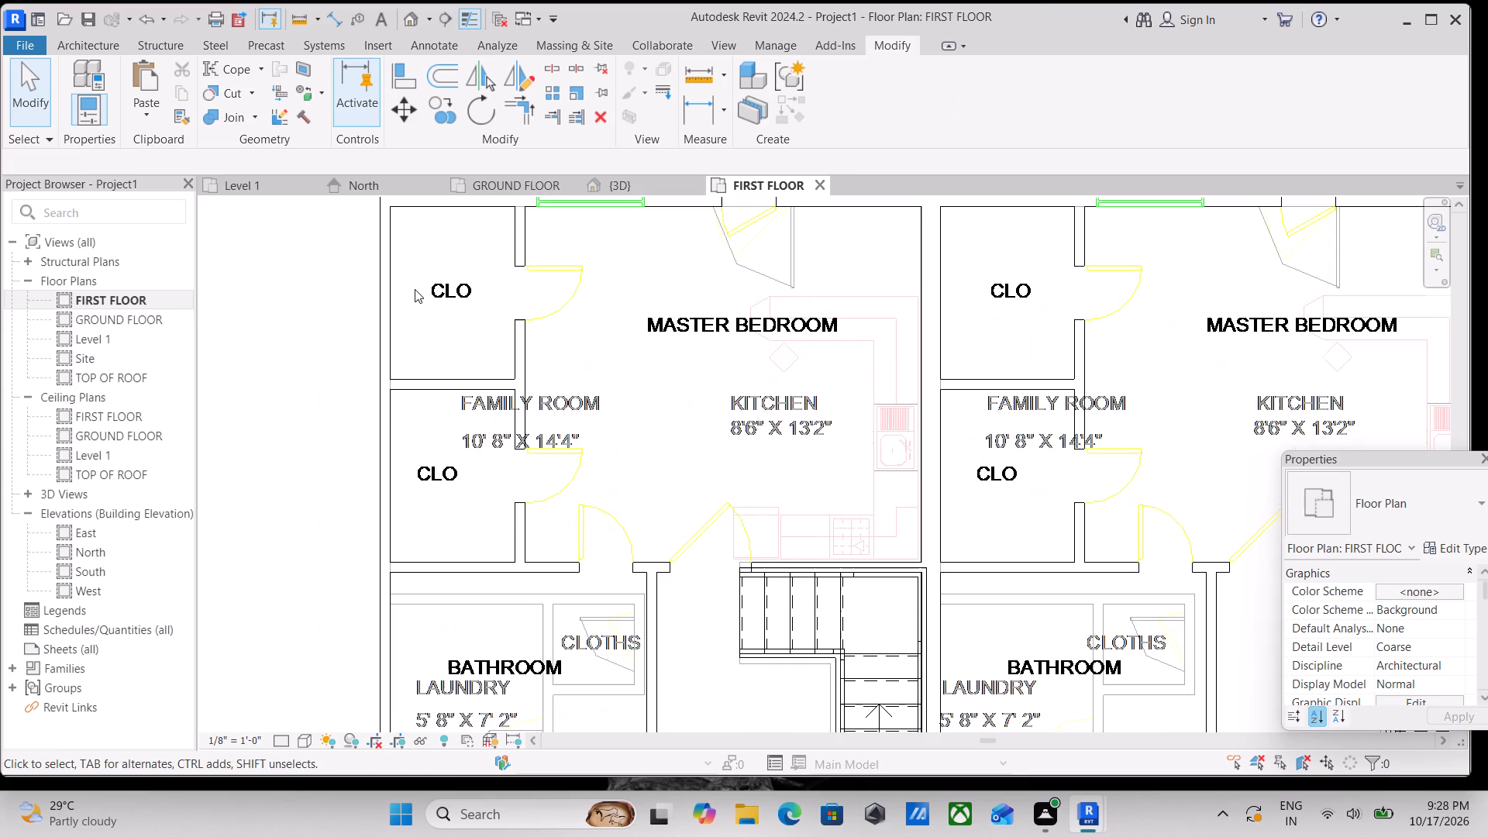
pyautogui.scroll(-4, 415, 289)
pyautogui.moveTo(419, 288); pyautogui.dragTo(454, 210, button='middle')
pyautogui.scroll(-1, 437, 241)
pyautogui.scroll(1, 454, 210)
pyautogui.scroll(-3, 746, 291)
pyautogui.moveTo(717, 266); pyautogui.dragTo(688, 203, button='middle')
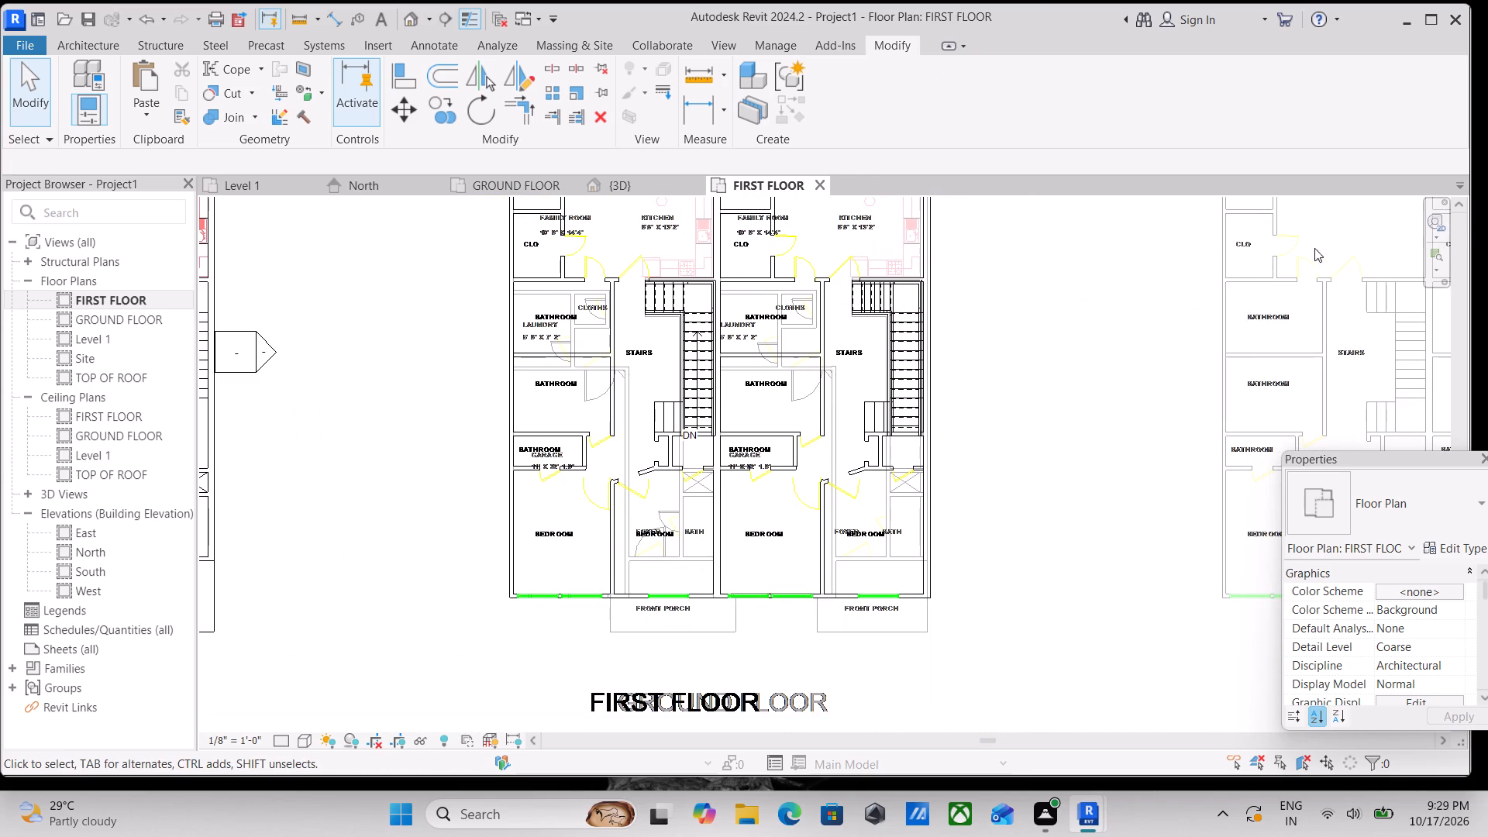
pyautogui.scroll(-2, 1367, 260)
pyautogui.moveTo(1279, 270); pyautogui.dragTo(1098, 273, button='middle')
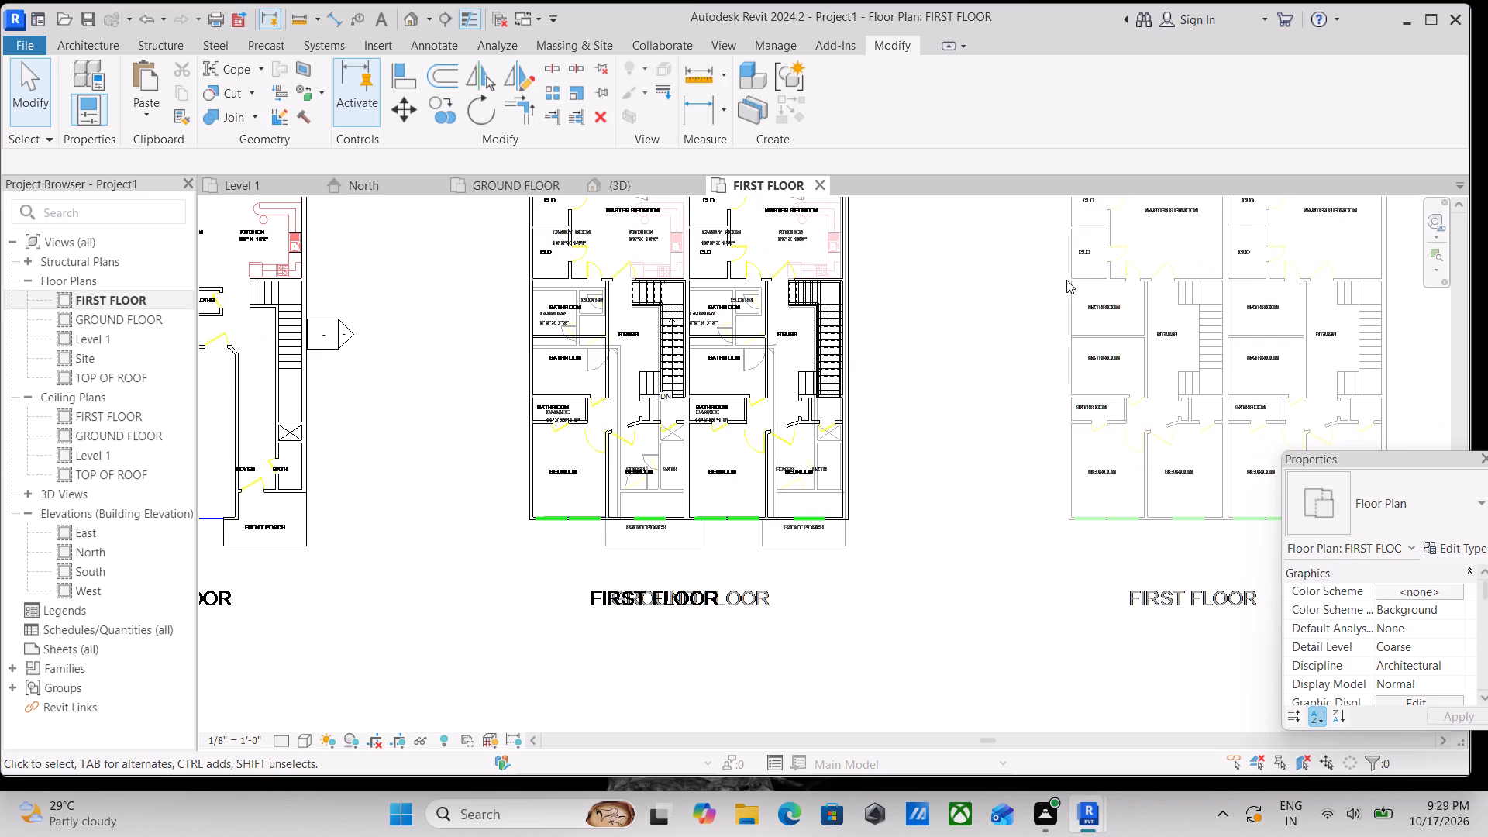
pyautogui.scroll(-2, 470, 185)
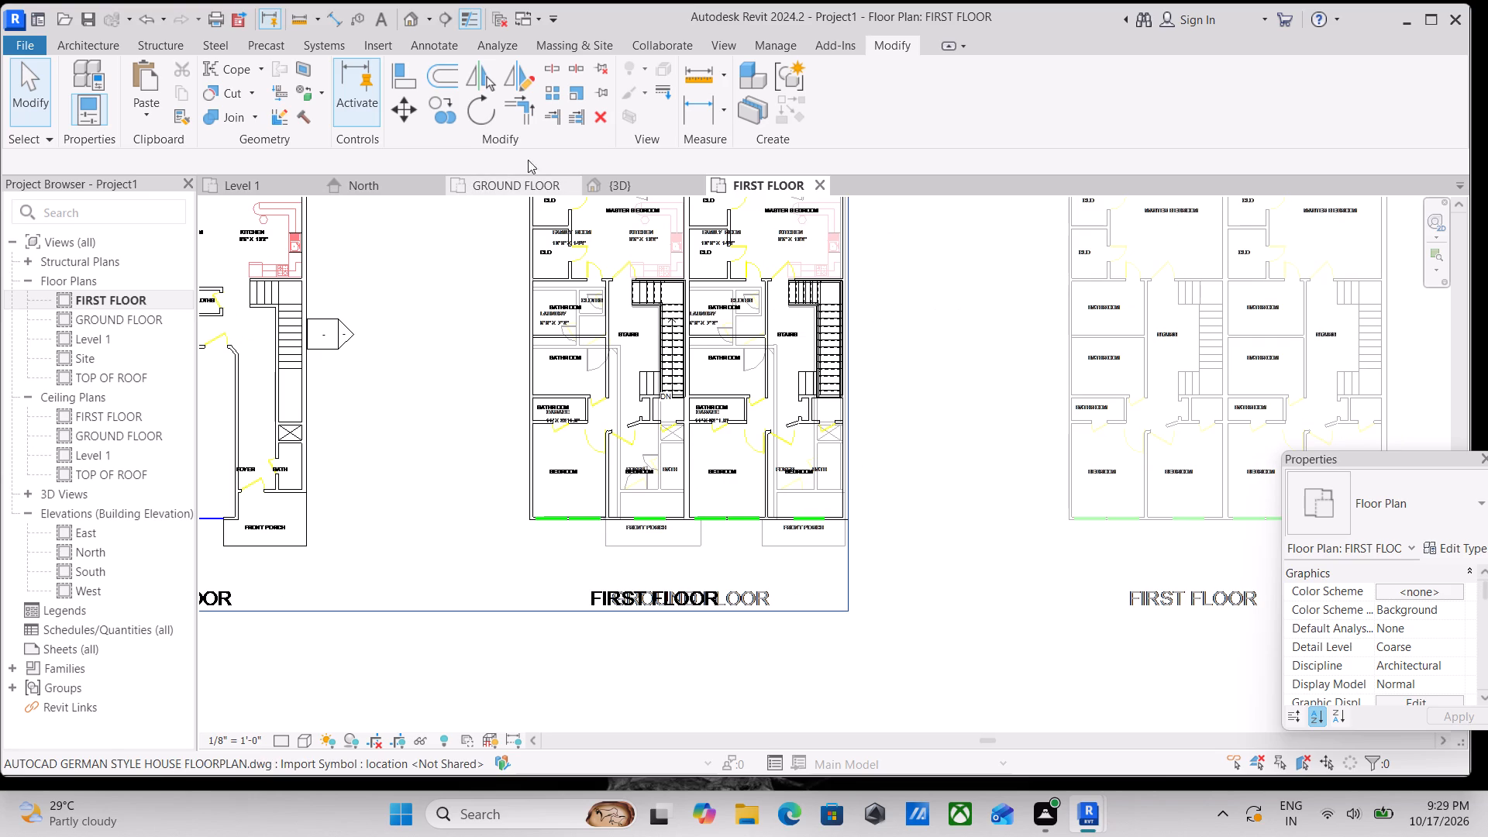
# Inspect the first-floor drawing's fit on the modelled ground-floor walls from several angles in the 3D view.
pyautogui.click(643, 188)
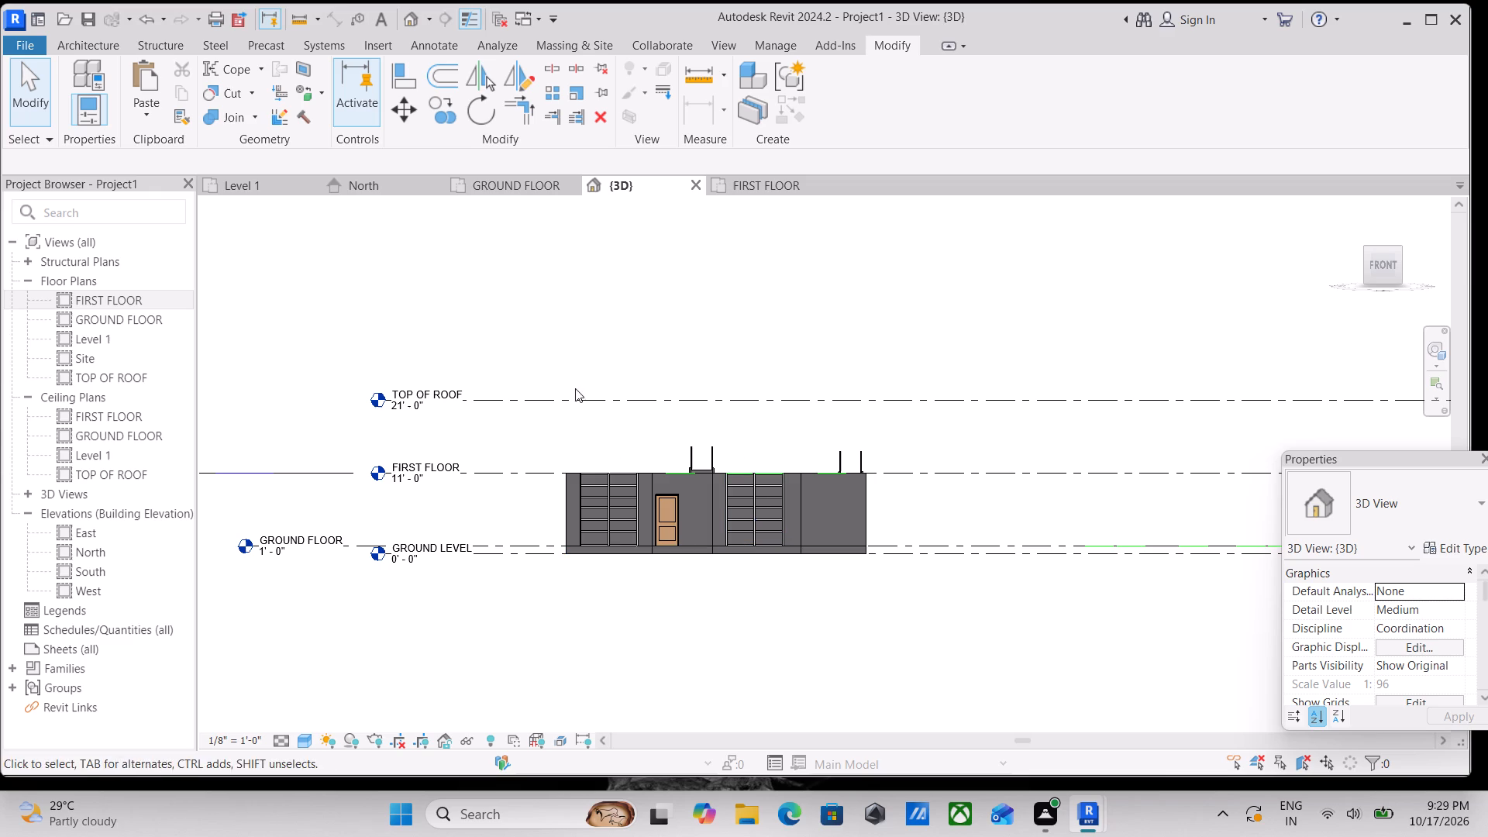
pyautogui.keyDown('shift'); pyautogui.moveTo(672, 466); pyautogui.dragTo(616, 655, button='middle'); pyautogui.keyUp('shift')
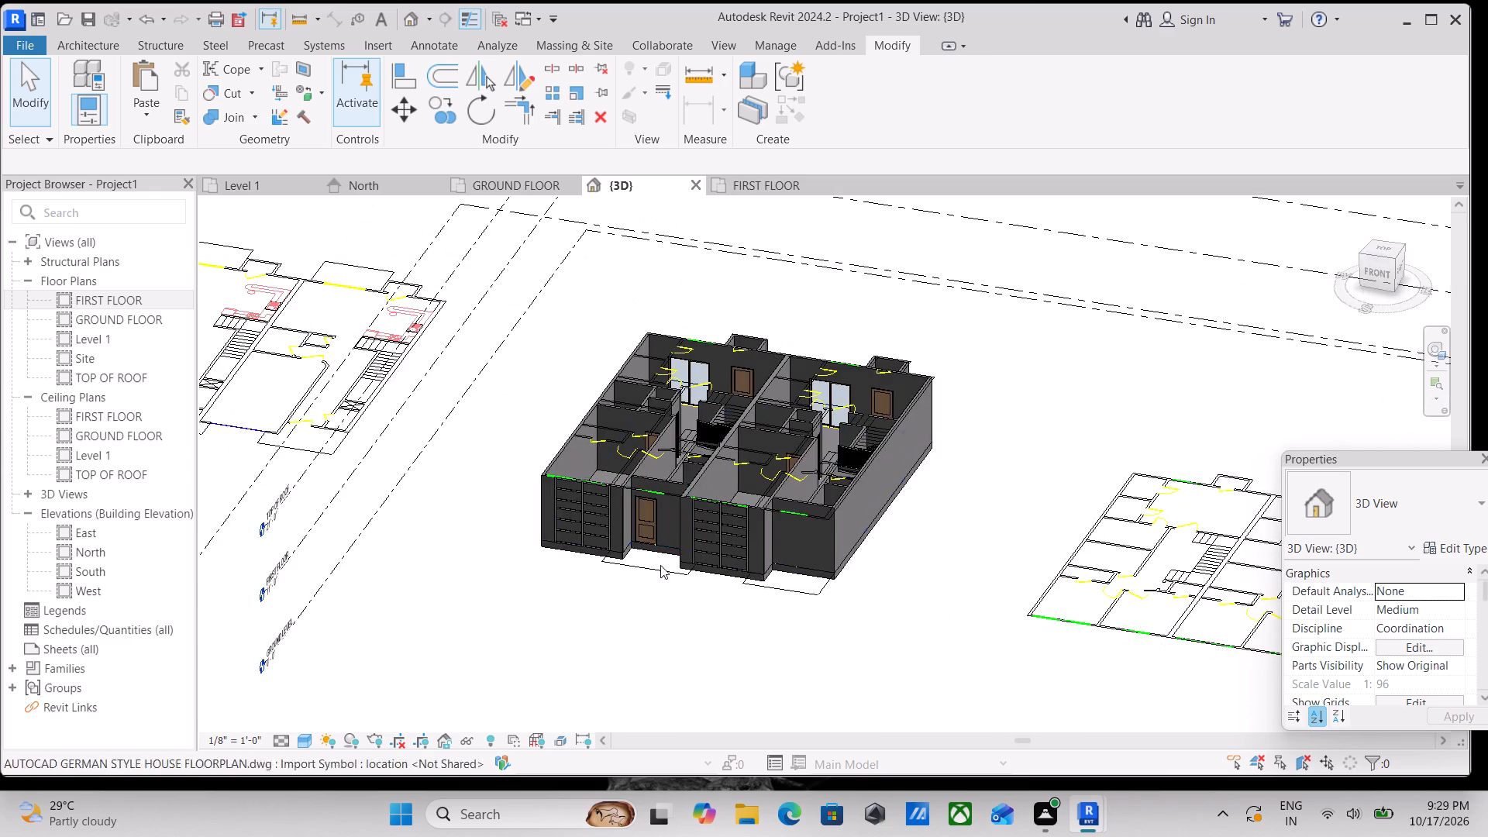
pyautogui.scroll(7, 658, 501)
pyautogui.scroll(4, 546, 429)
pyautogui.scroll(2, 711, 419)
pyautogui.scroll(-6, 711, 419)
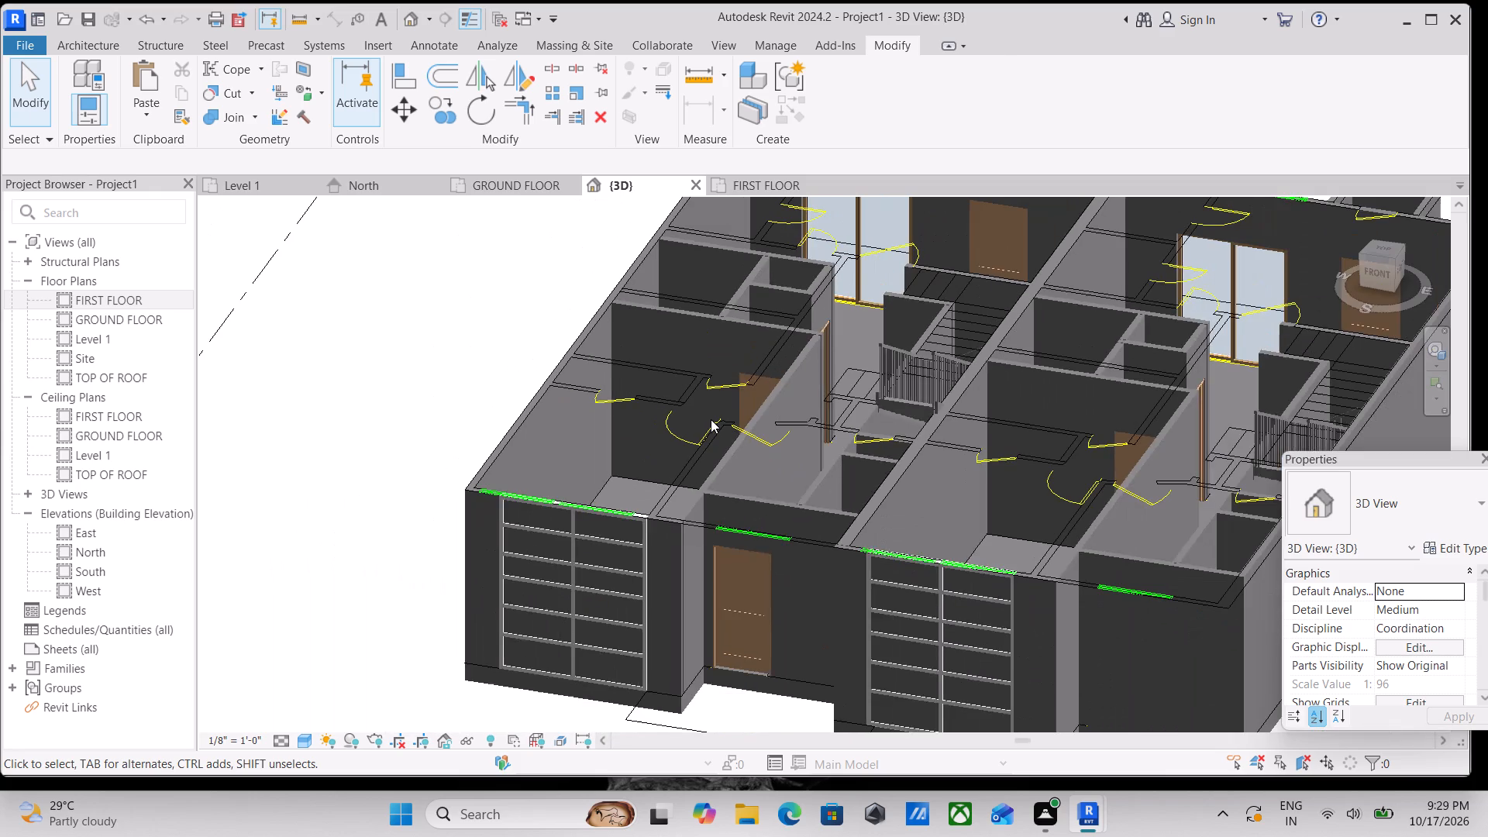
pyautogui.scroll(-2, 711, 418)
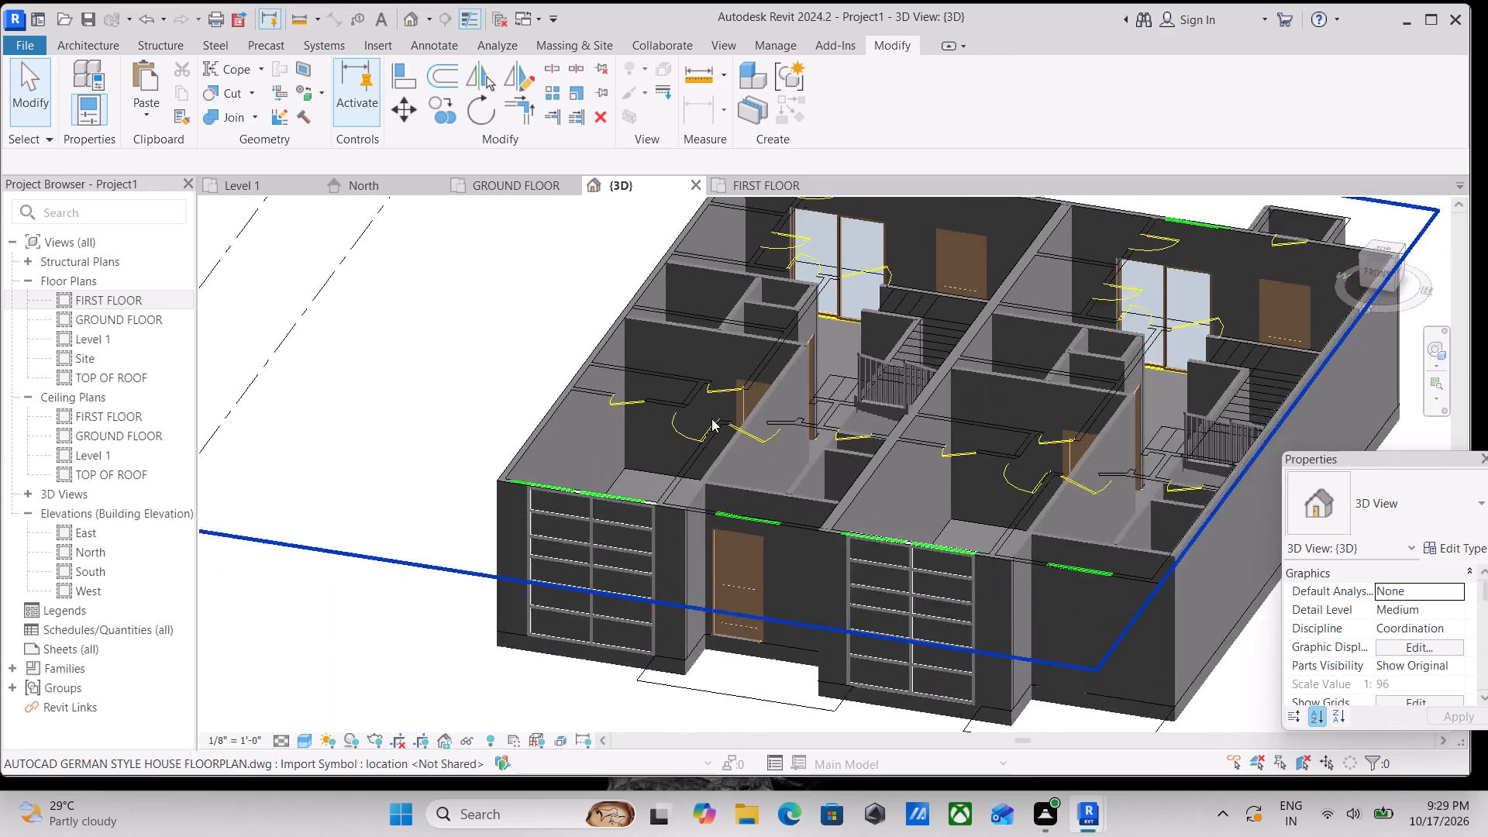
pyautogui.scroll(-6, 711, 418)
pyautogui.scroll(3, 711, 420)
pyautogui.scroll(5, 709, 529)
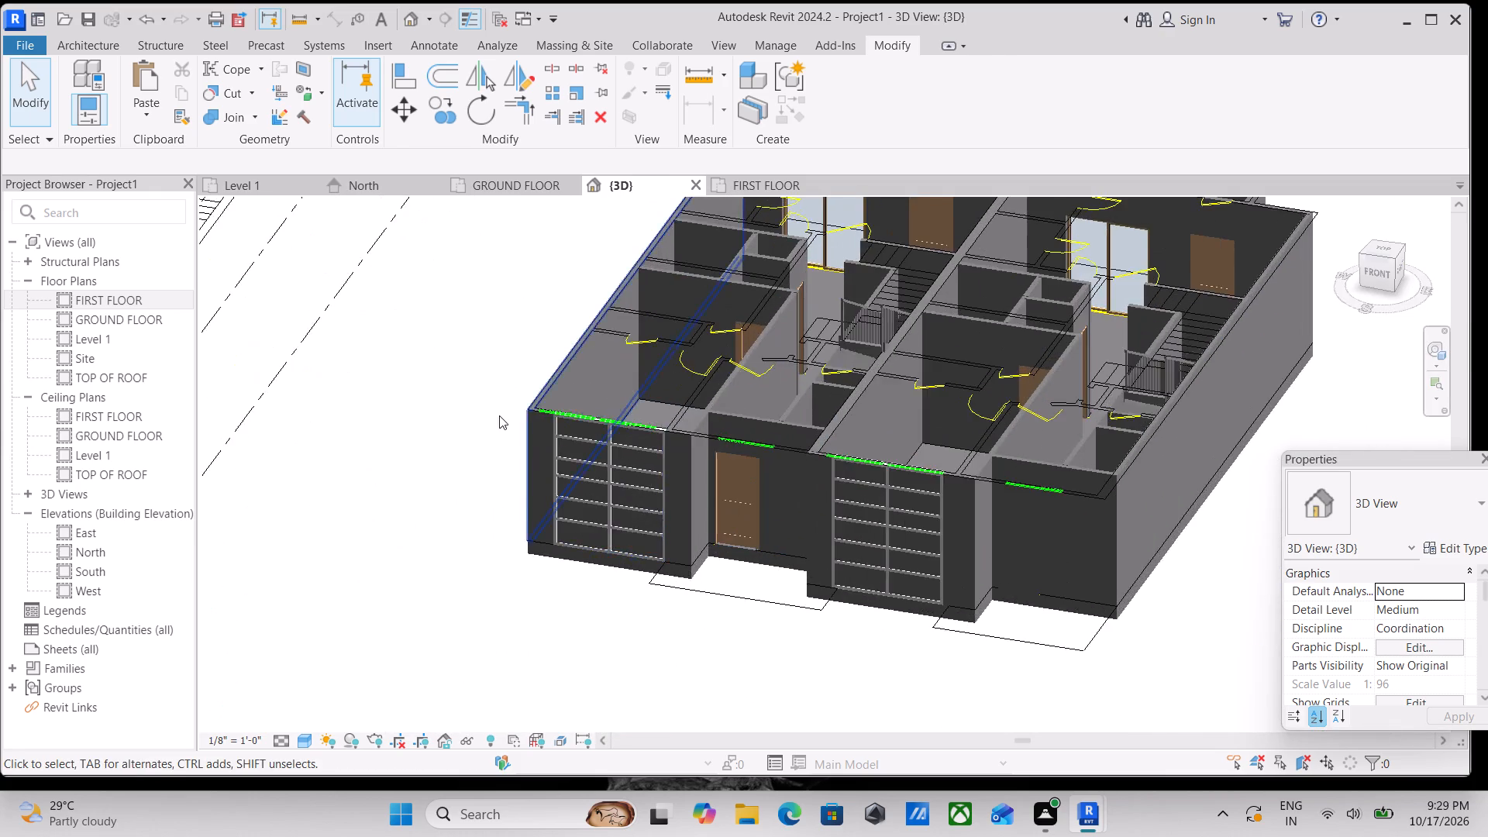
pyautogui.scroll(7, 499, 415)
pyautogui.scroll(4, 691, 440)
pyautogui.scroll(-7, 680, 434)
pyautogui.scroll(-4, 711, 499)
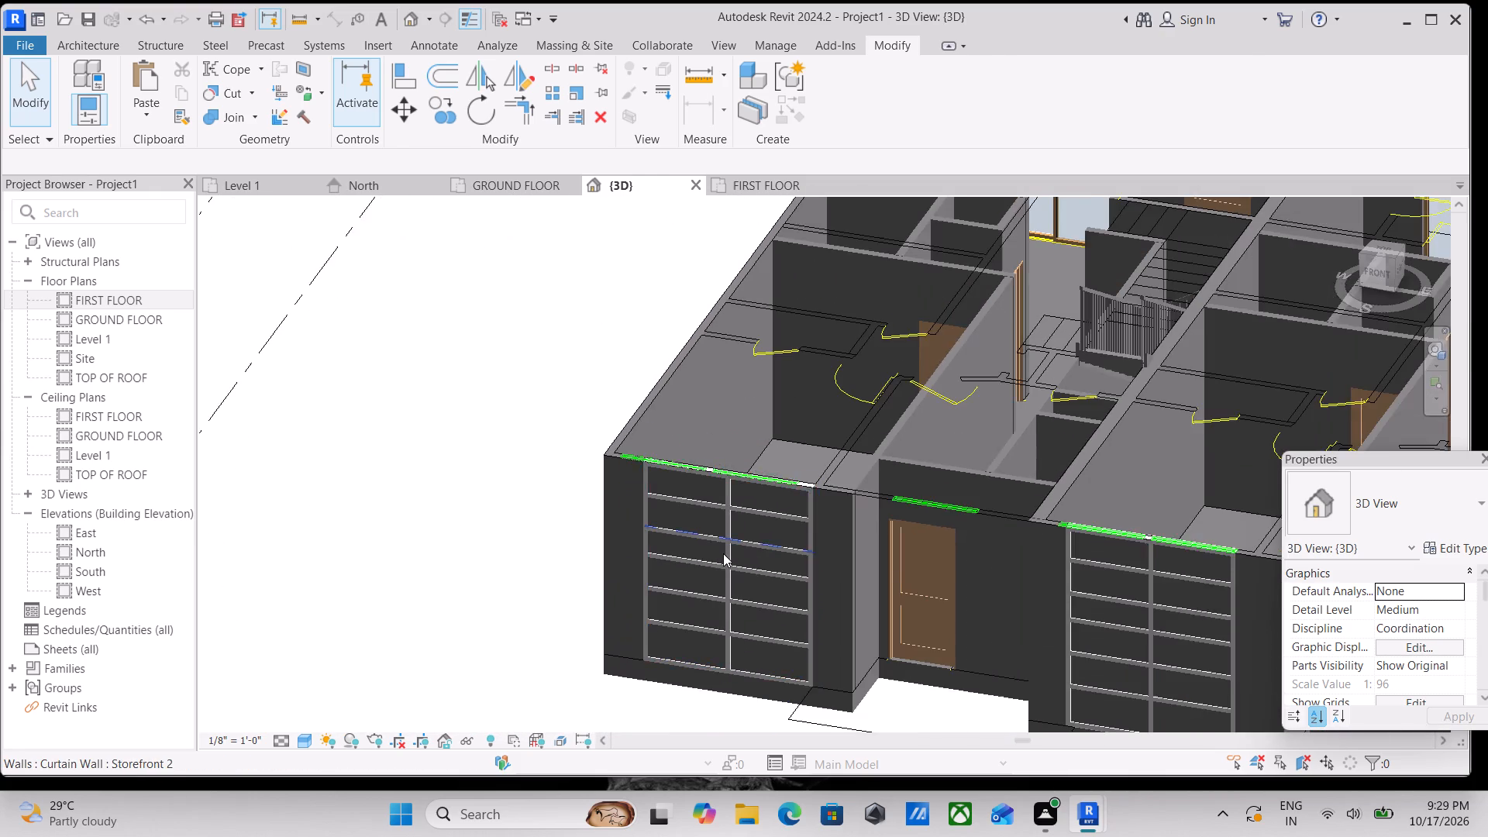
pyautogui.scroll(-3, 777, 534)
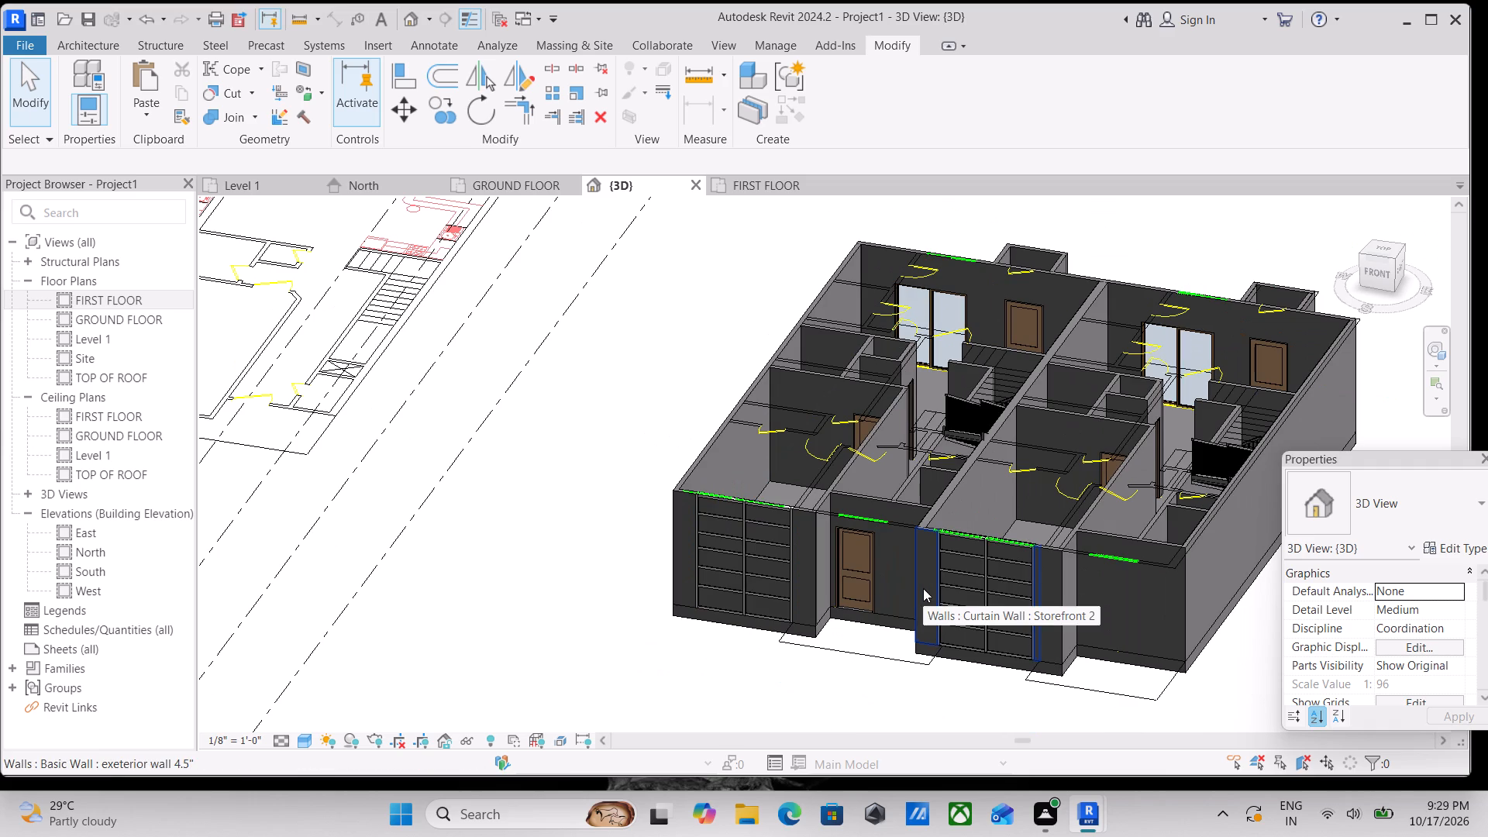
pyautogui.keyDown('shift'); pyautogui.moveTo(923, 584); pyautogui.dragTo(1125, 397, button='middle'); pyautogui.keyUp('shift')
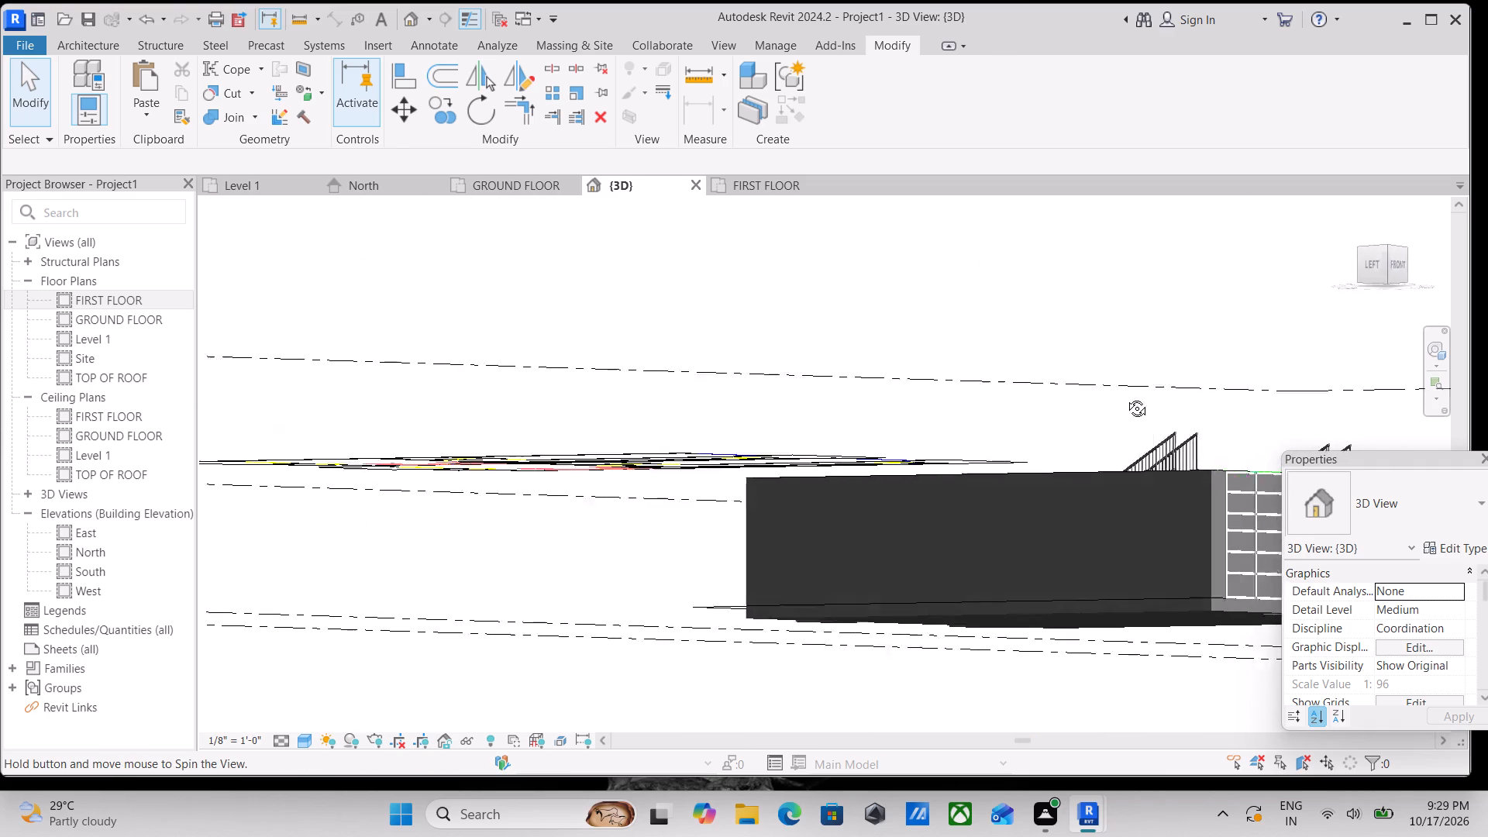
pyautogui.keyDown('shift'); pyautogui.moveTo(1125, 397); pyautogui.dragTo(986, 688, button='middle'); pyautogui.keyUp('shift')
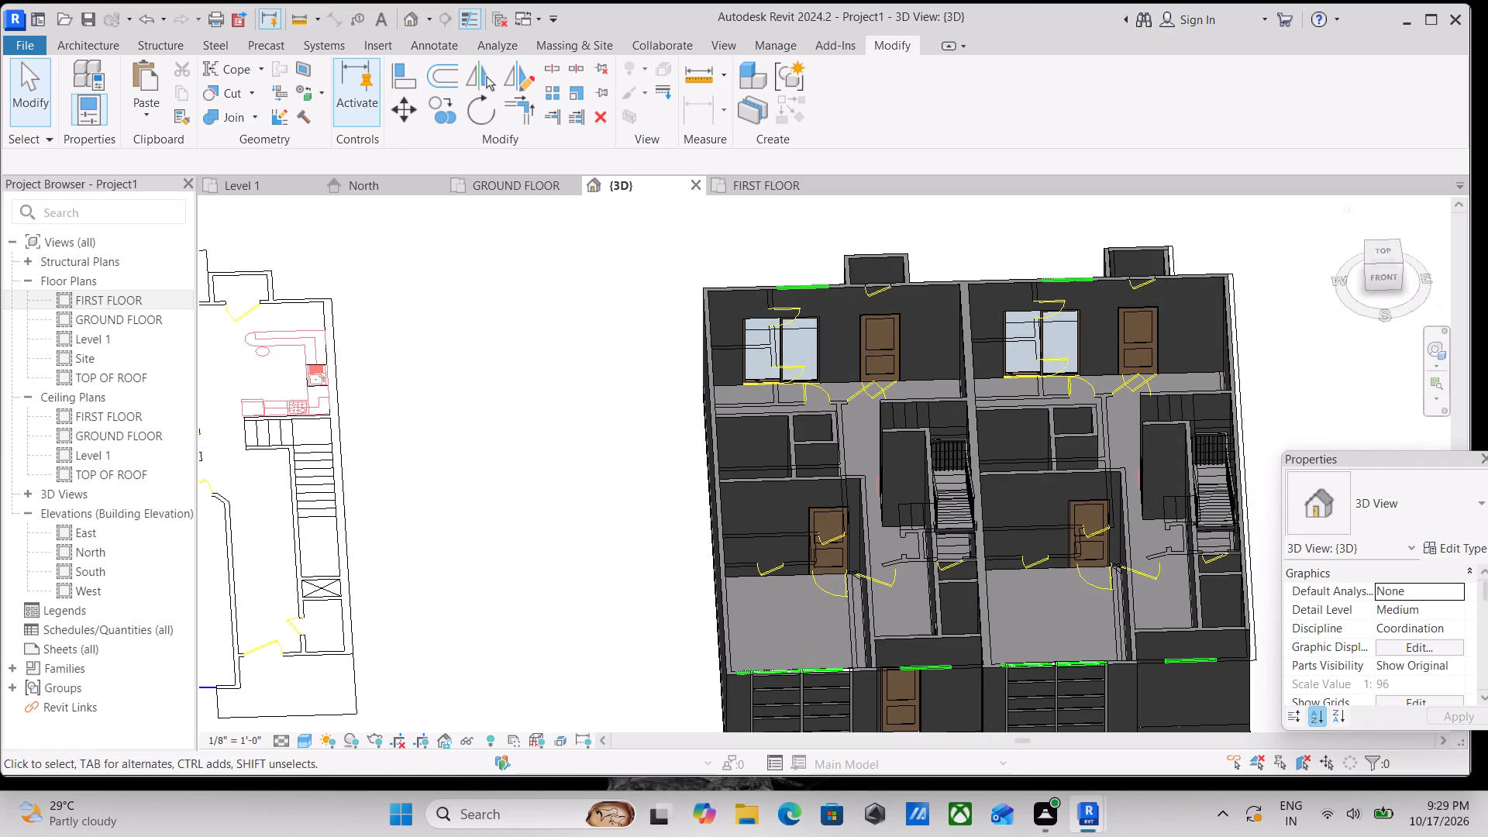
# Examine the first-floor drawing over the building from the top in the 3D view, using the Shaded visual style.
pyautogui.click(1386, 256)
pyautogui.scroll(5, 1162, 425)
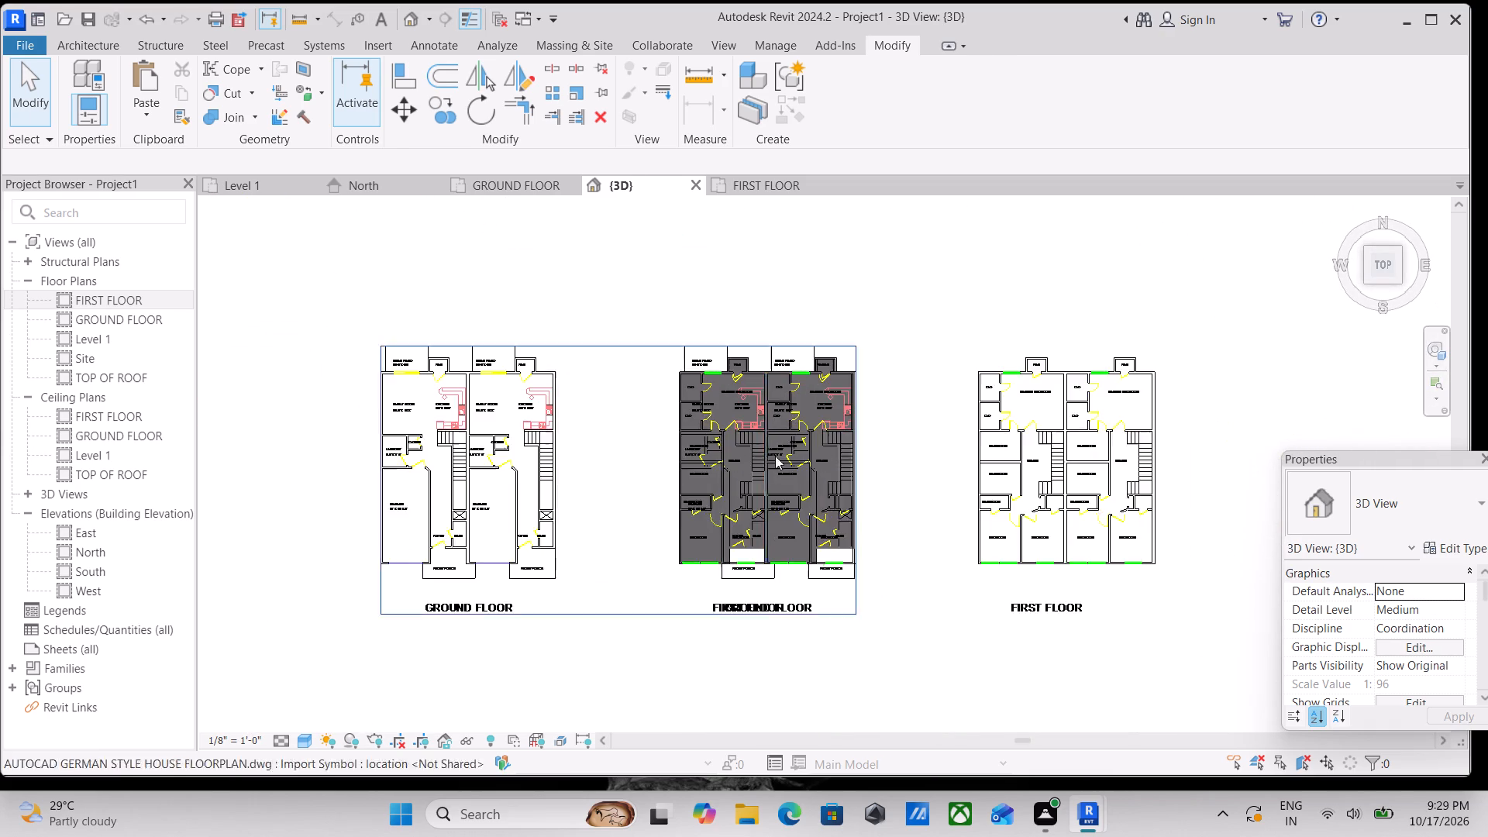
pyautogui.scroll(4, 766, 456)
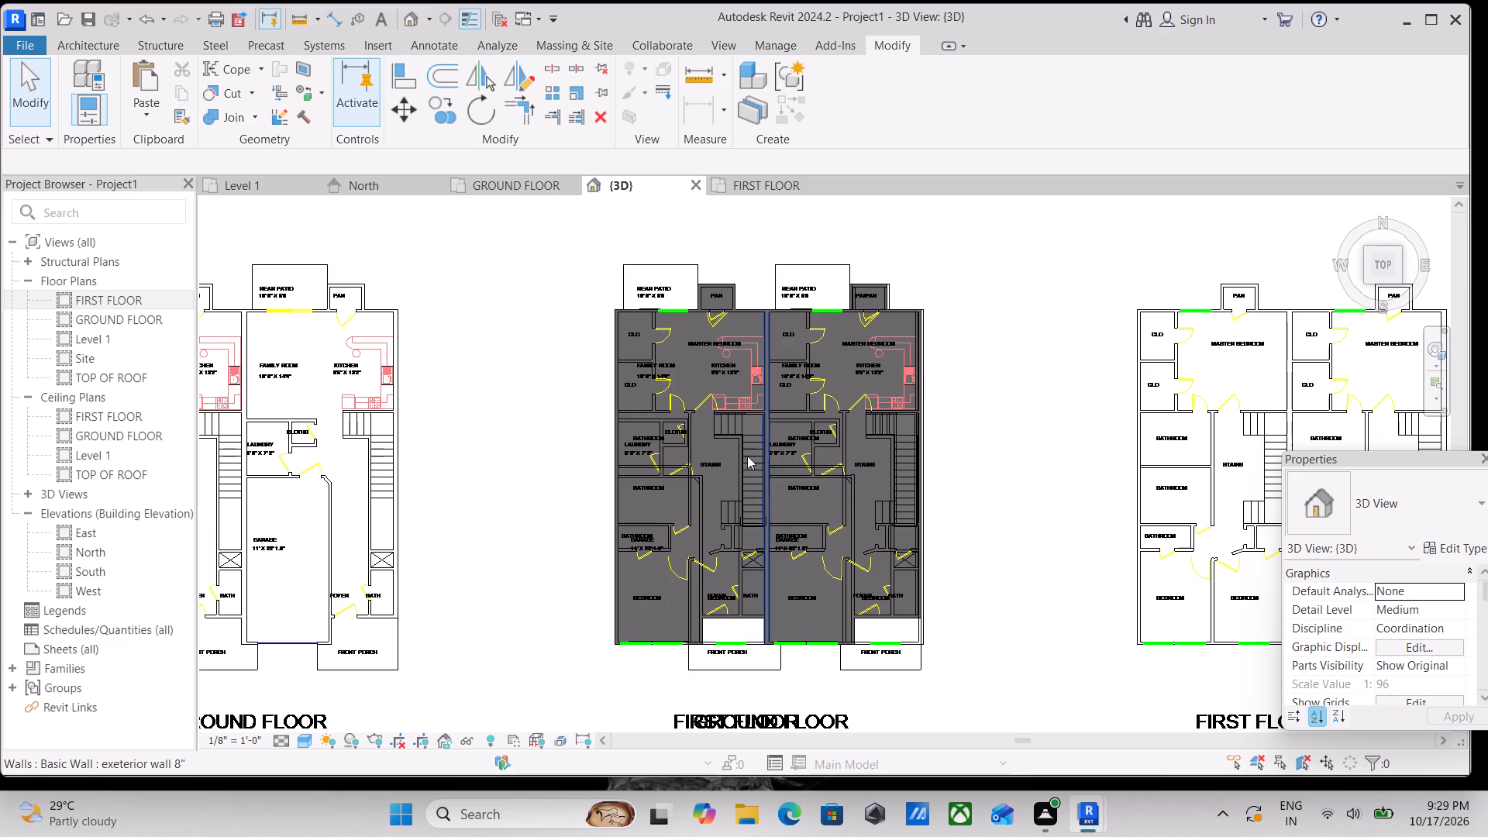
pyautogui.scroll(2, 667, 484)
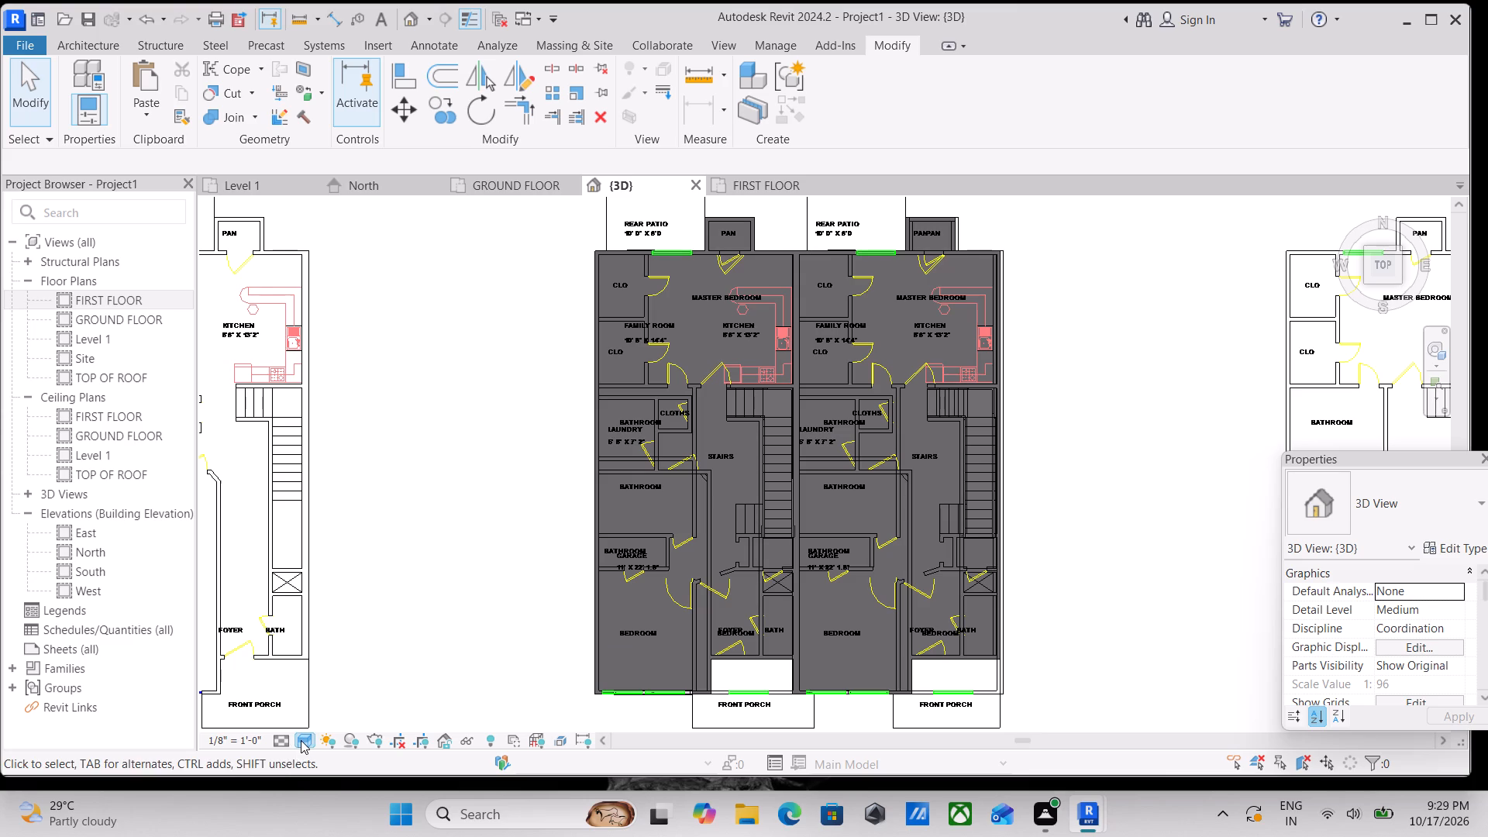
pyautogui.click(301, 740)
pyautogui.click(333, 664)
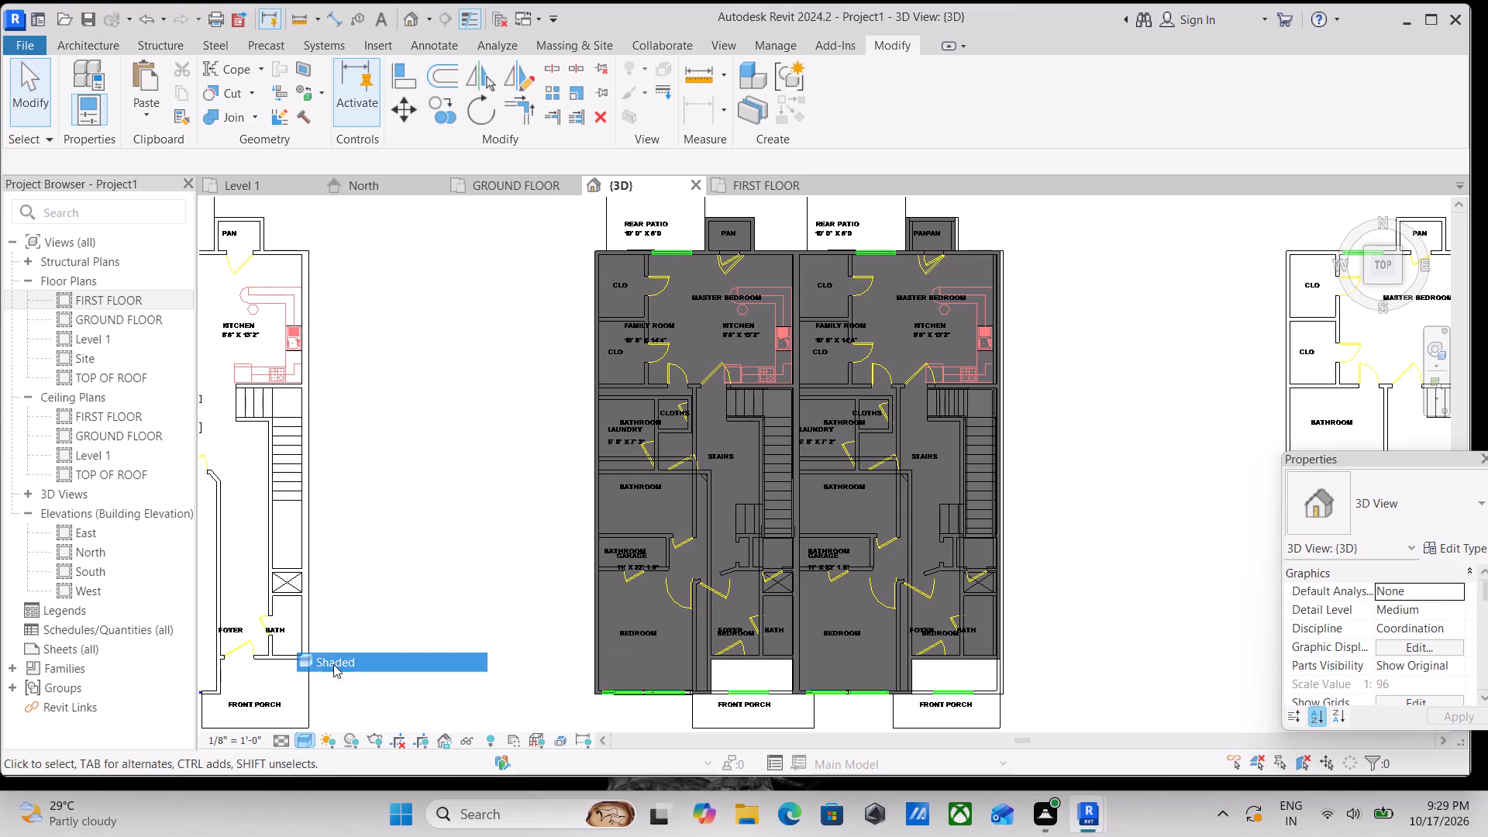
pyautogui.click(309, 737)
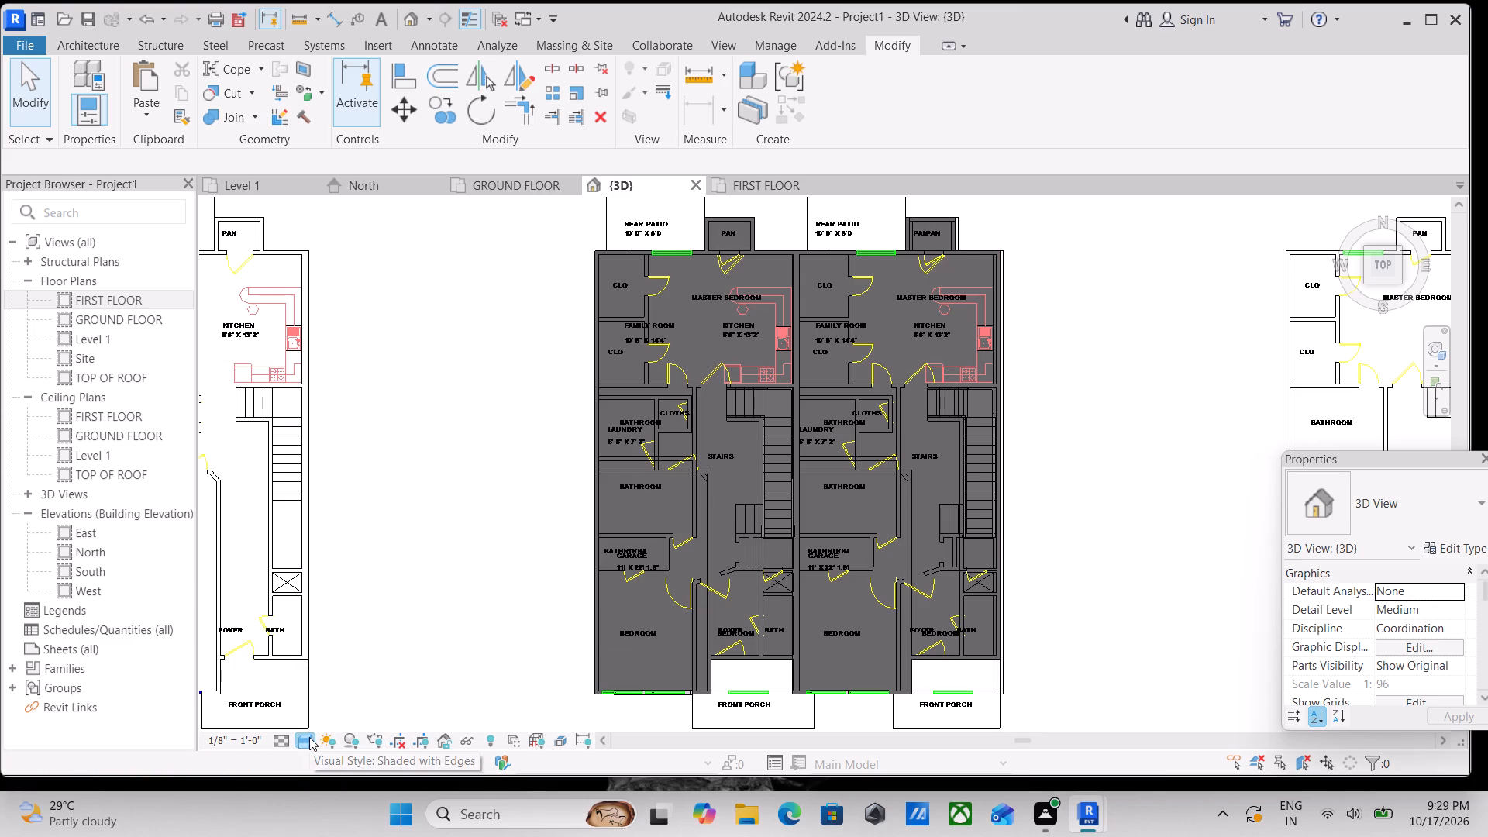
pyautogui.click(319, 670)
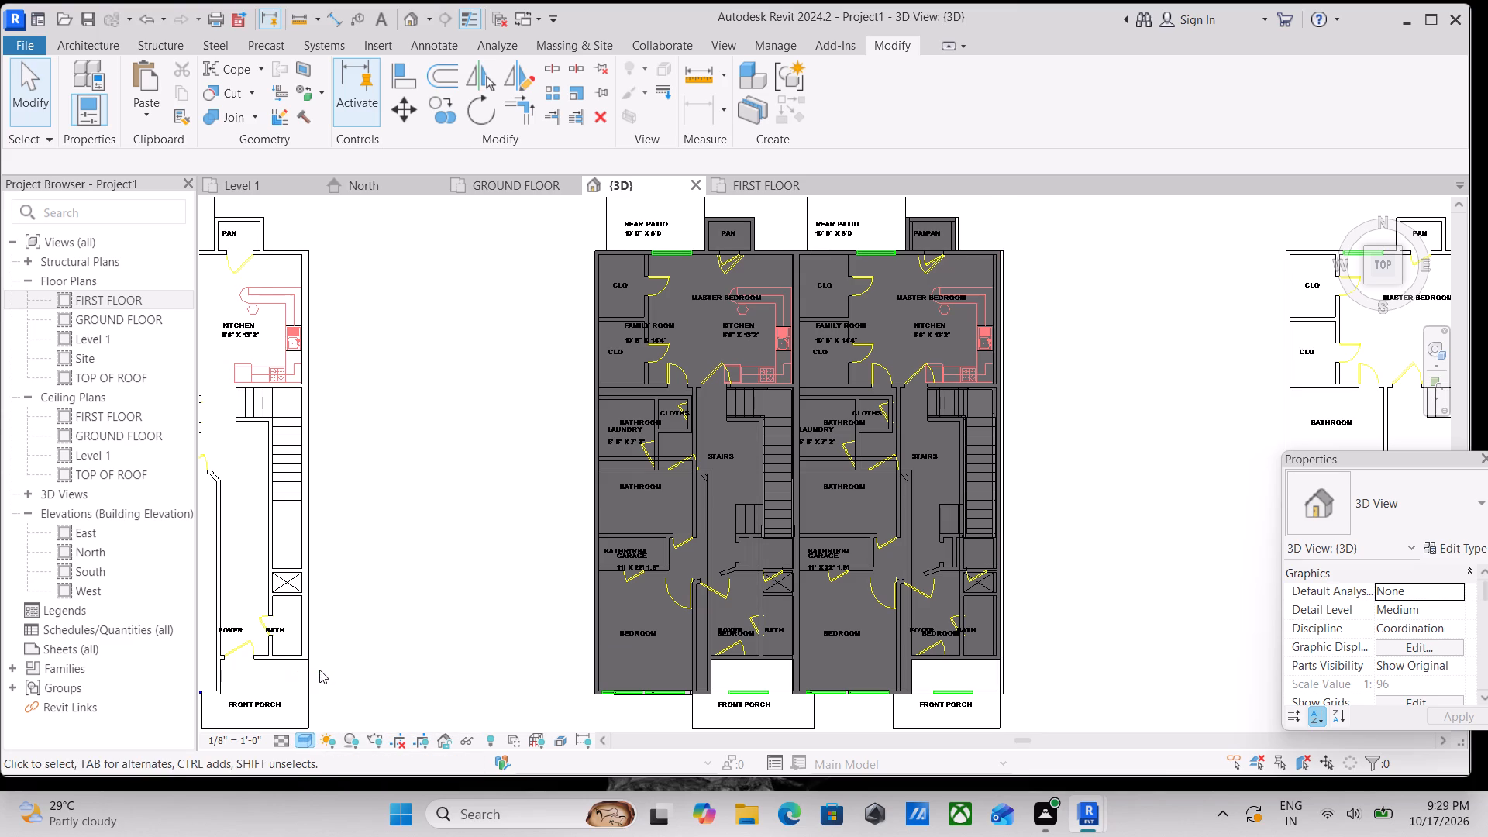
pyautogui.scroll(-4, 618, 552)
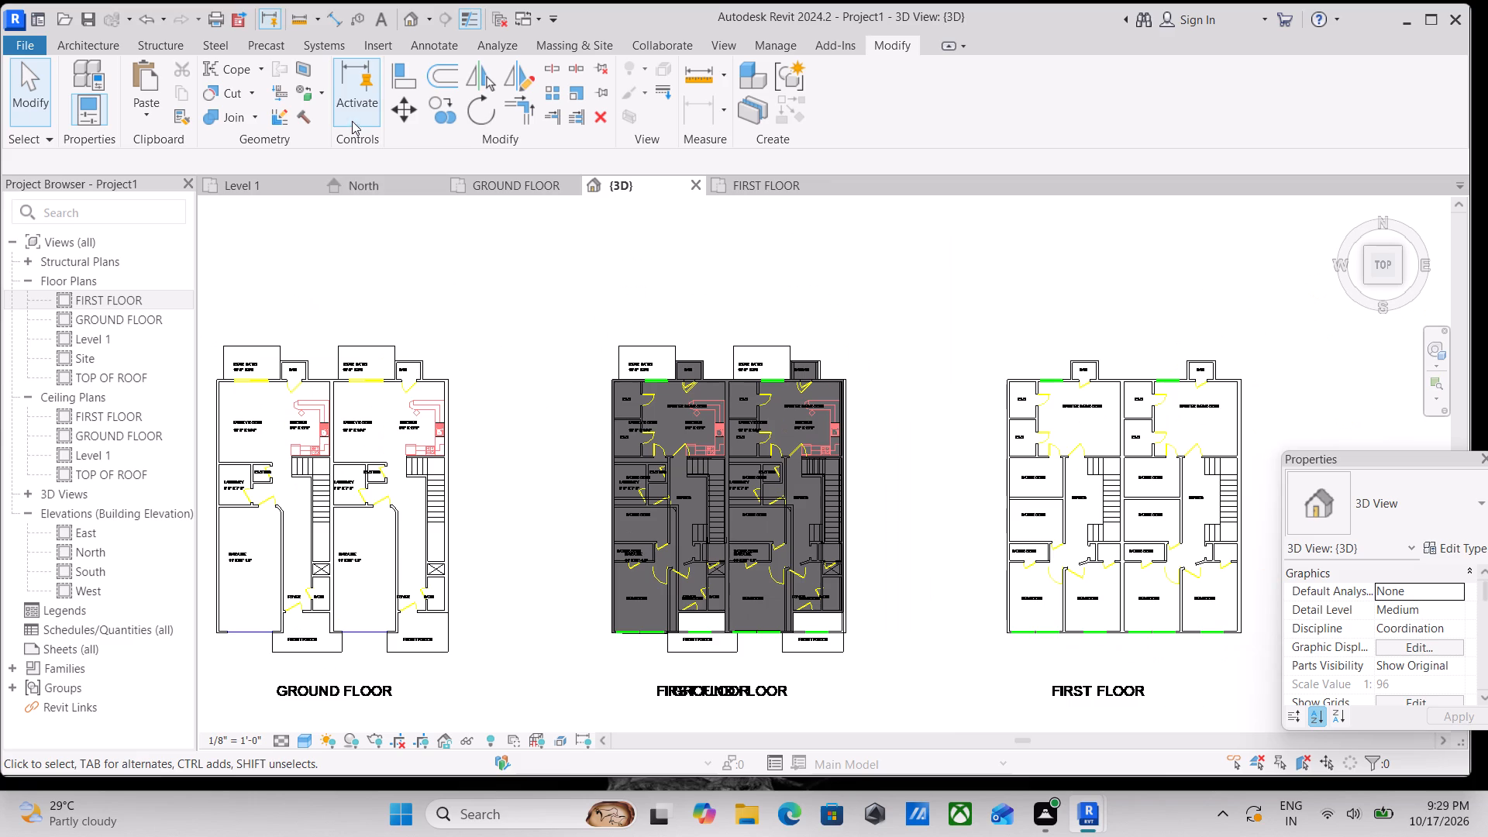
# Review the overlapped ground-floor and first-floor layouts and the side-by-side drawings in the FIRST FLOOR plan view.
pyautogui.click(761, 181)
pyautogui.scroll(1, 694, 432)
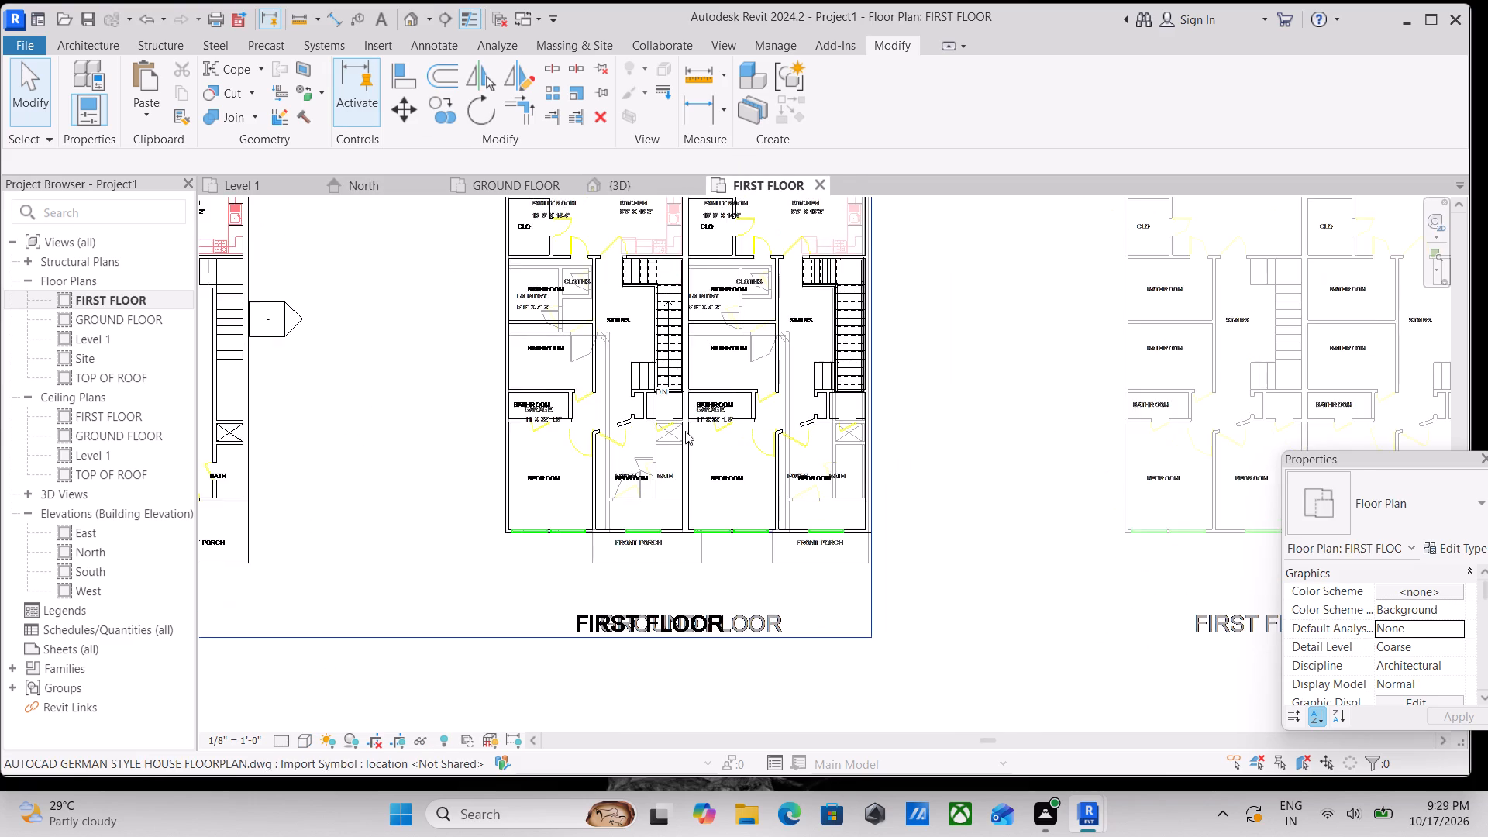
pyautogui.scroll(-3, 685, 431)
pyautogui.moveTo(689, 433); pyautogui.dragTo(791, 502, button='middle')
pyautogui.scroll(2, 789, 564)
pyautogui.scroll(1, 713, 294)
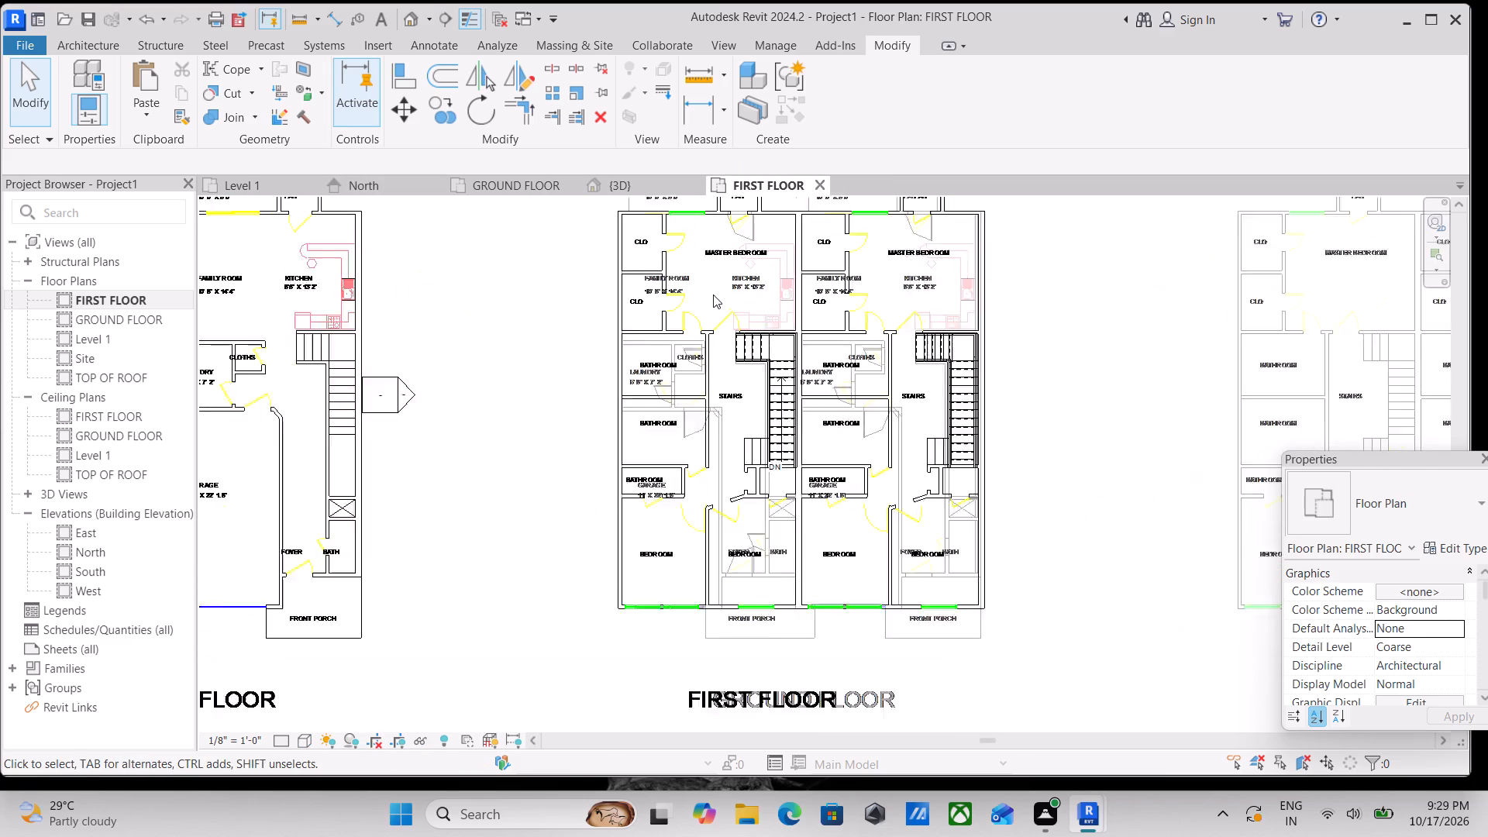
pyautogui.scroll(1, 713, 294)
pyautogui.moveTo(711, 298); pyautogui.dragTo(722, 324, button='middle')
pyautogui.scroll(-1, 711, 298)
pyautogui.scroll(-3, 771, 395)
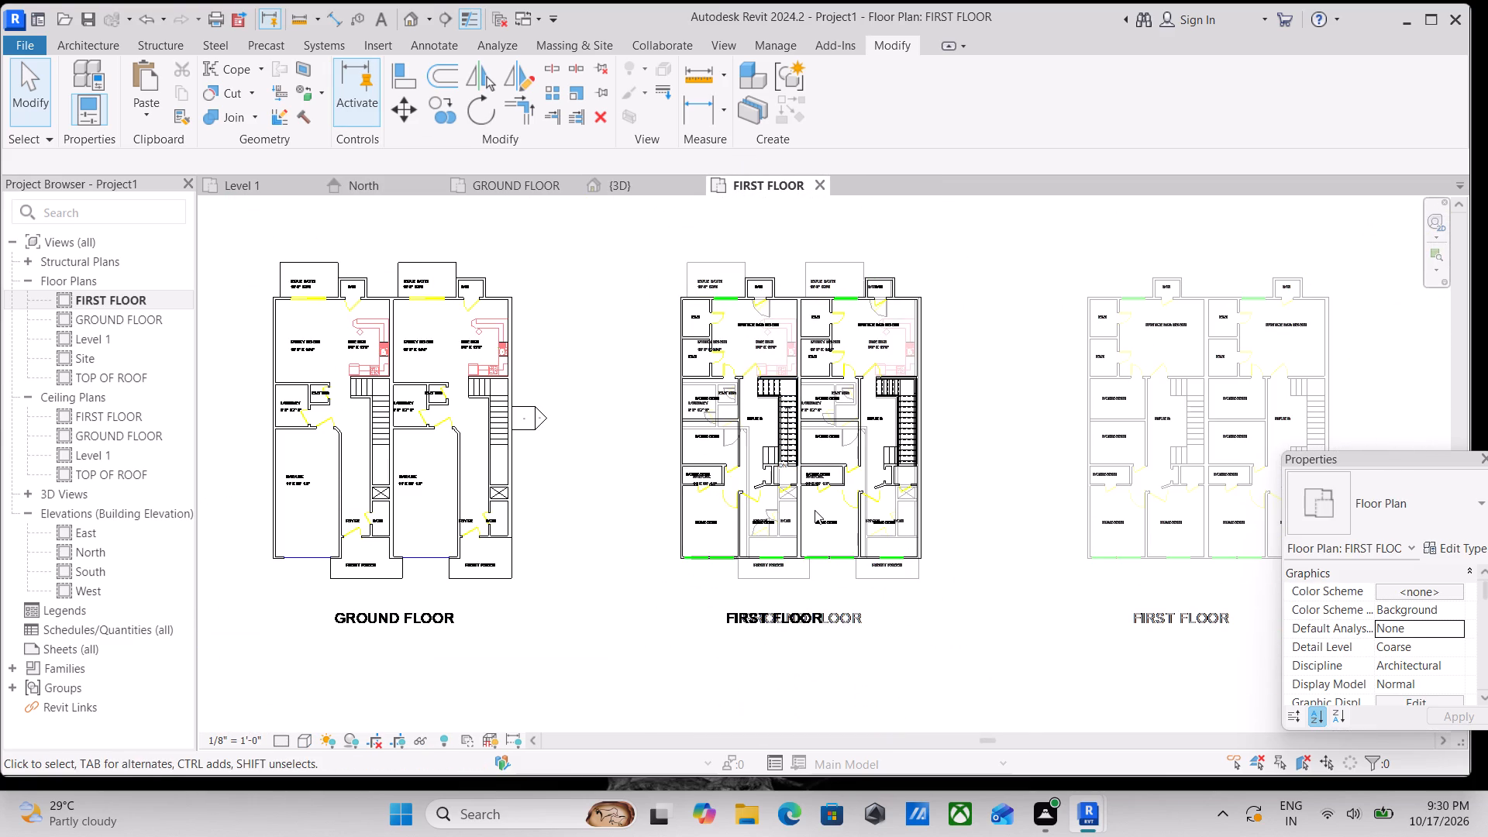
pyautogui.scroll(-2, 1071, 366)
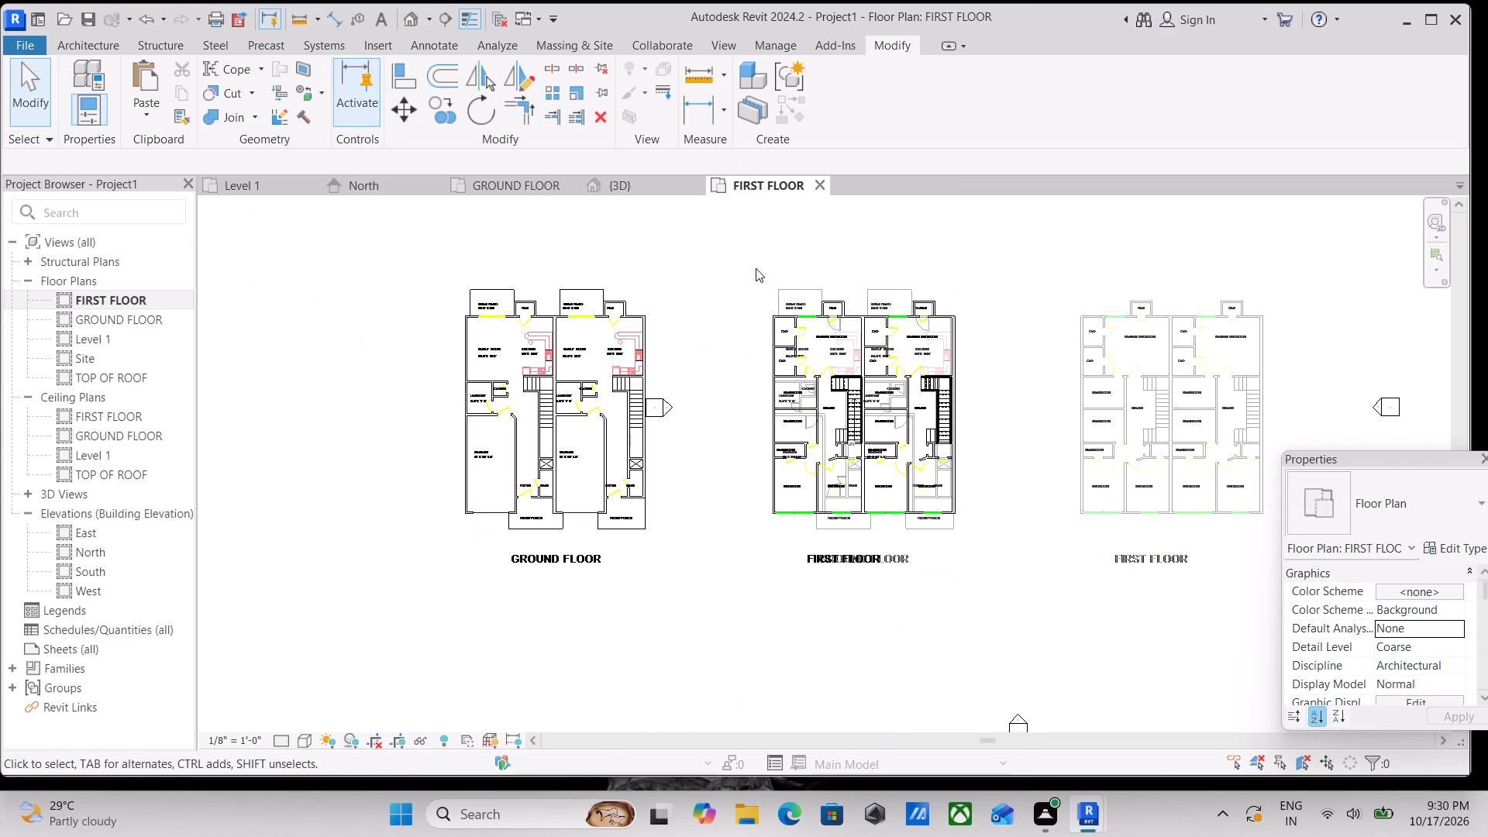
# Compare the separate ground-floor and first-floor drawings with the overlaid building in the top-oriented 3D view.
pyautogui.click(636, 181)
pyautogui.scroll(-2, 681, 273)
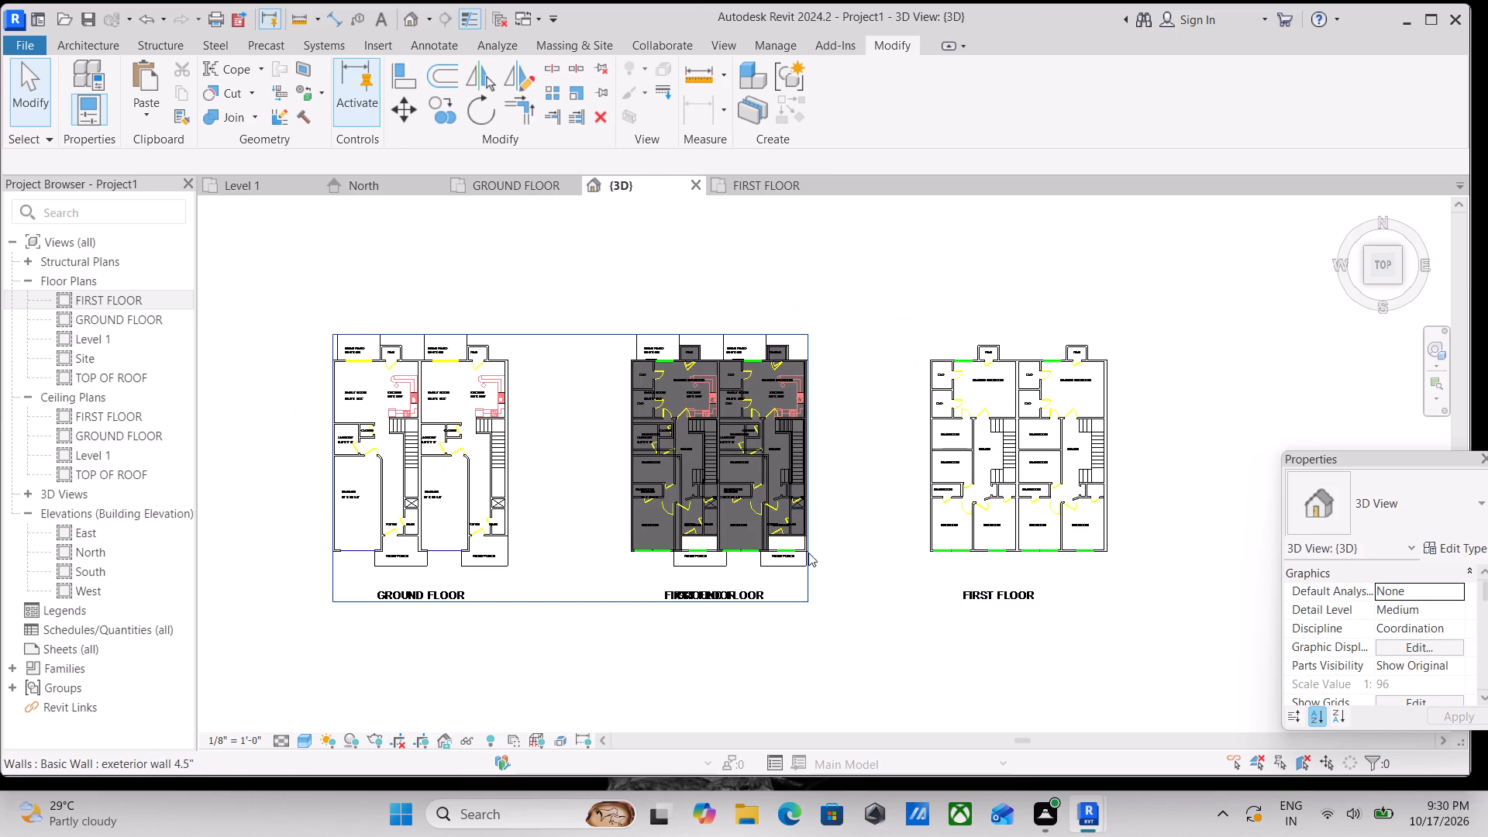
pyautogui.scroll(2, 808, 553)
pyautogui.keyDown('shift'); pyautogui.moveTo(817, 532); pyautogui.dragTo(795, 516, button='middle'); pyautogui.keyUp('shift')
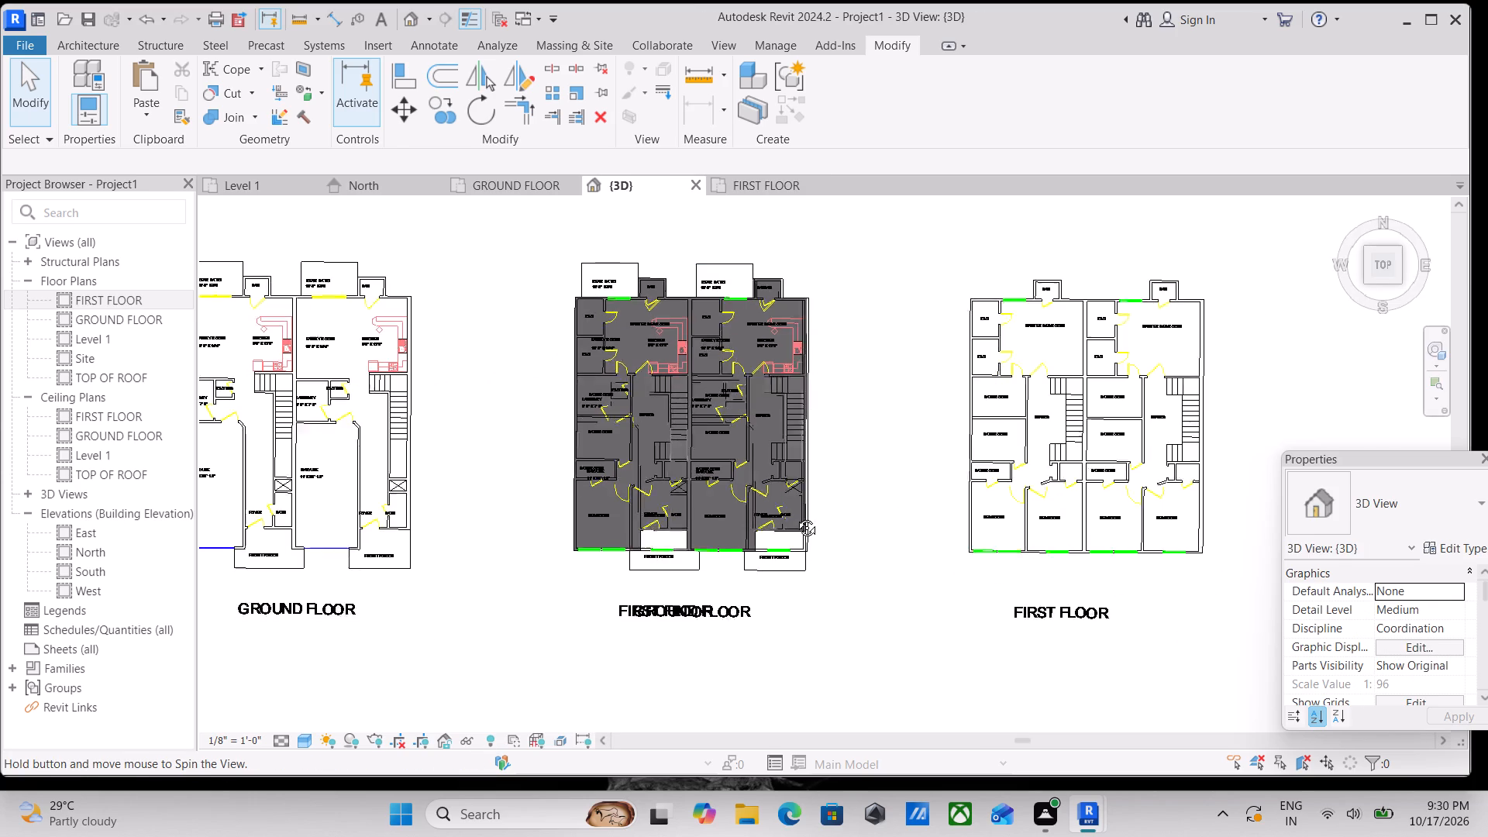
pyautogui.keyDown('shift'); pyautogui.moveTo(795, 516); pyautogui.dragTo(816, 483, button='middle'); pyautogui.keyUp('shift')
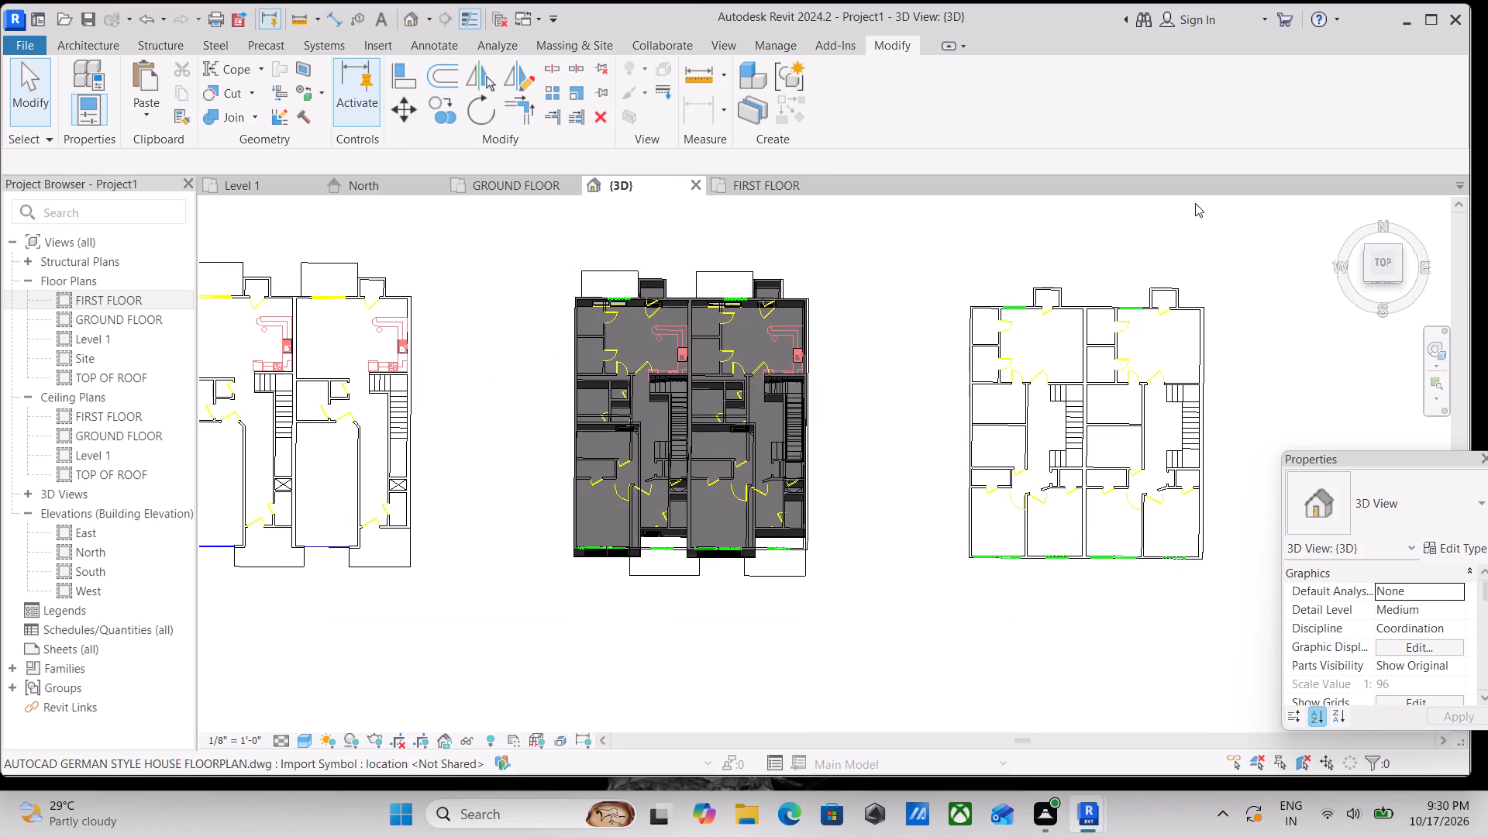
pyautogui.click(1394, 267)
pyautogui.scroll(3, 834, 512)
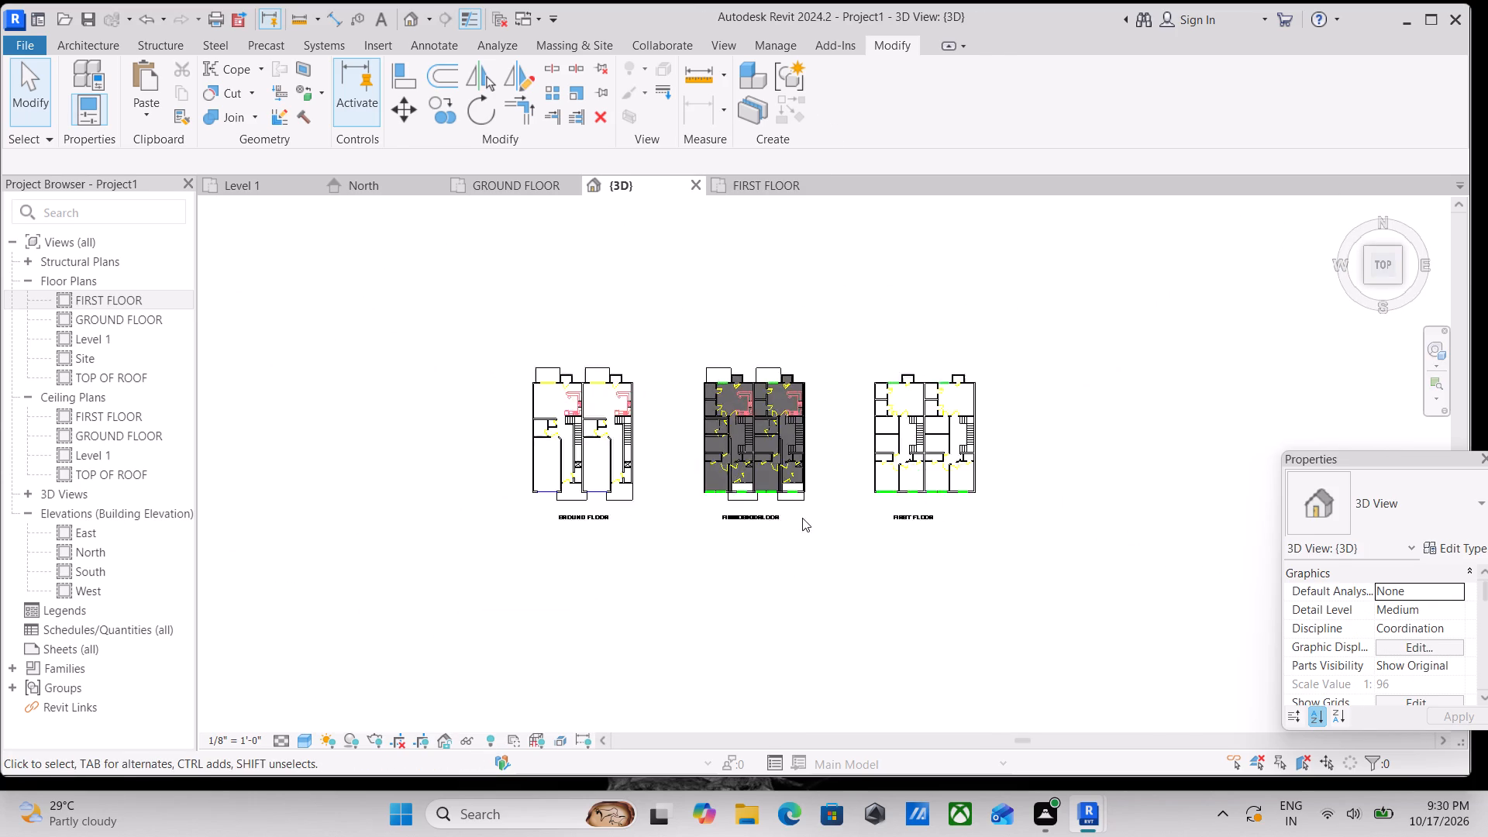
pyautogui.scroll(6, 802, 518)
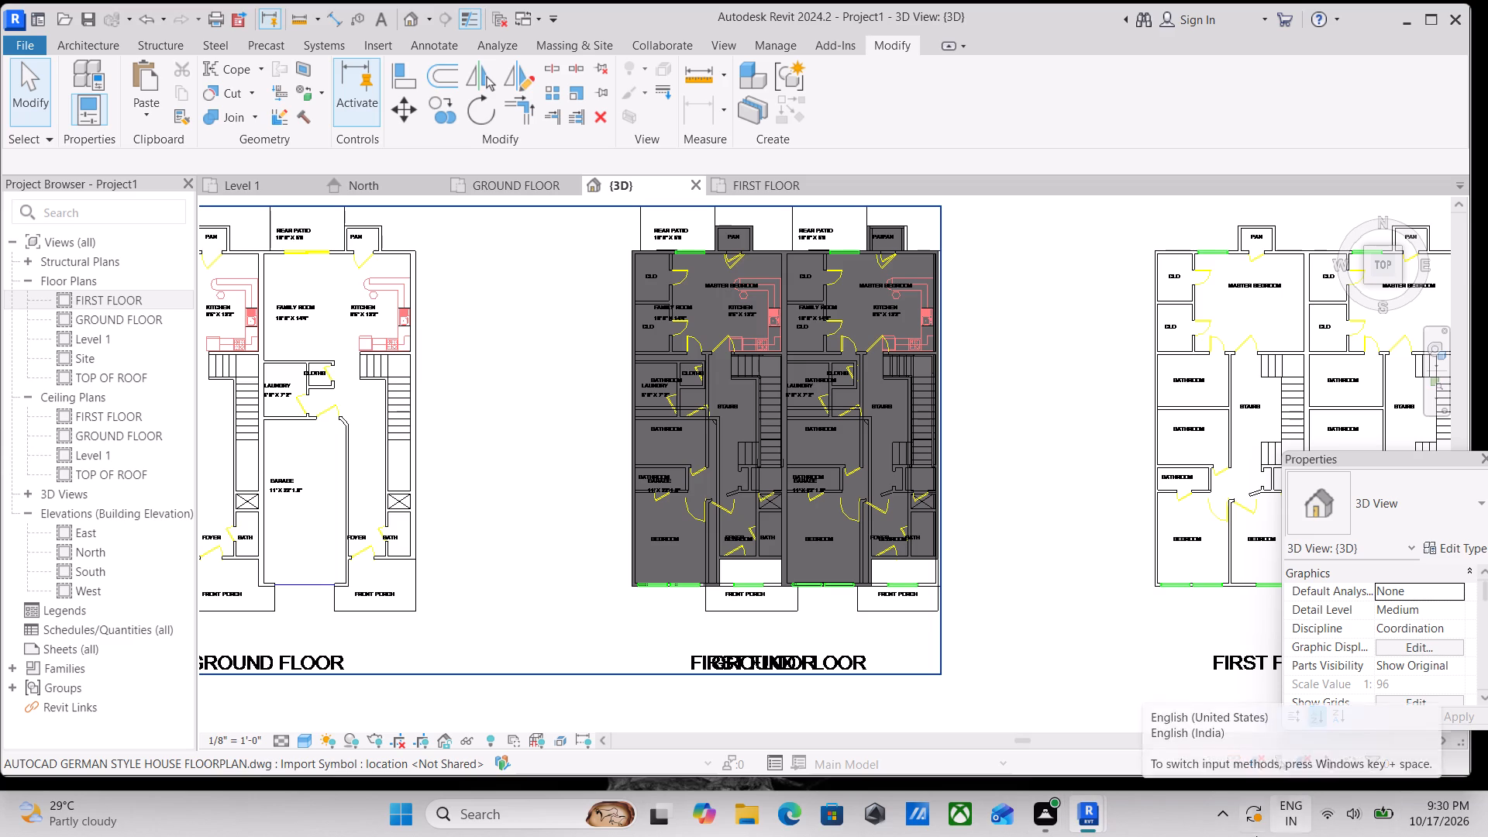
pyautogui.scroll(2, 1255, 836)
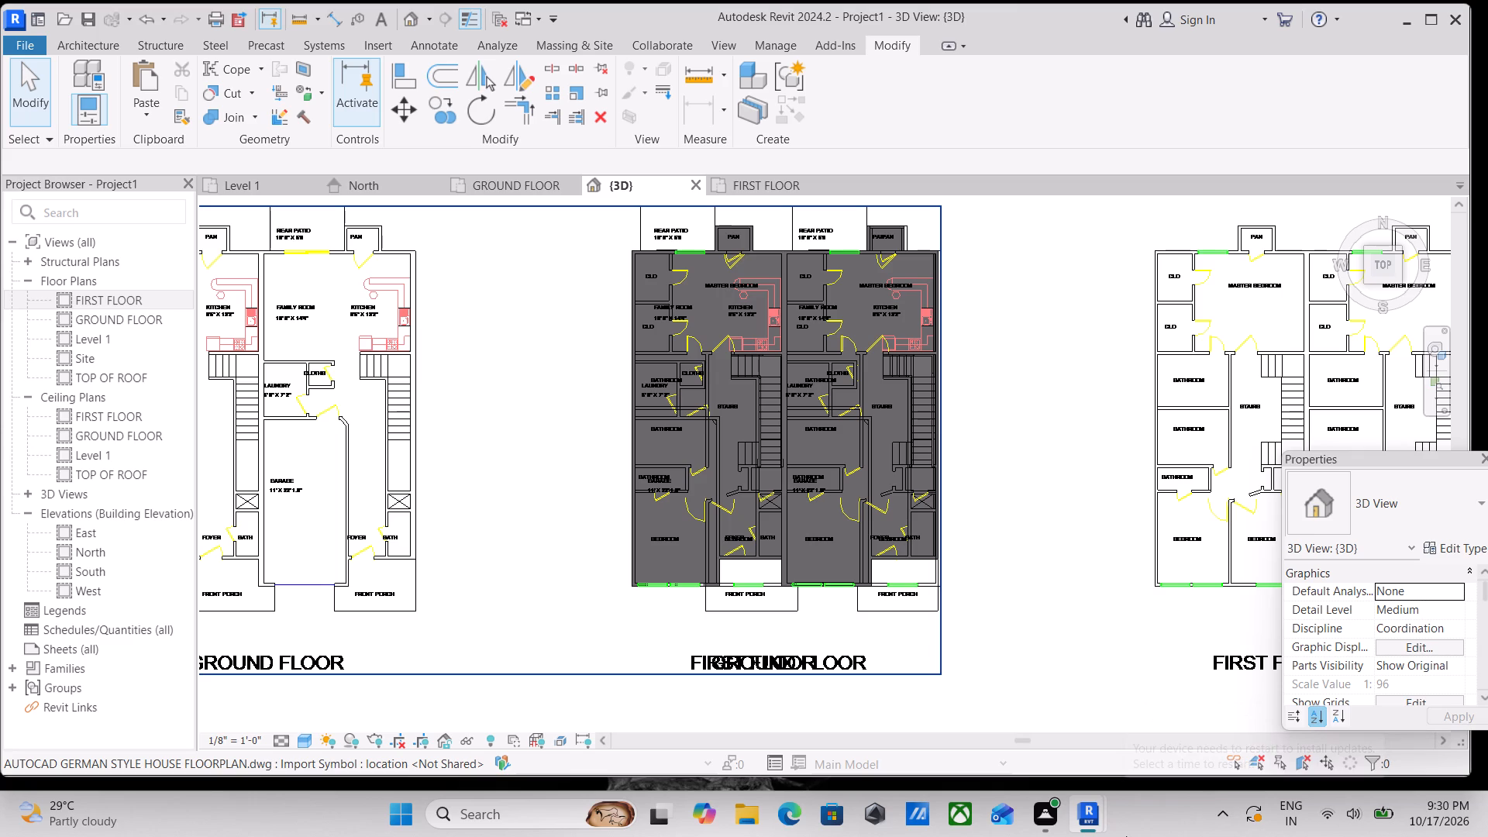
pyautogui.scroll(4, 1217, 522)
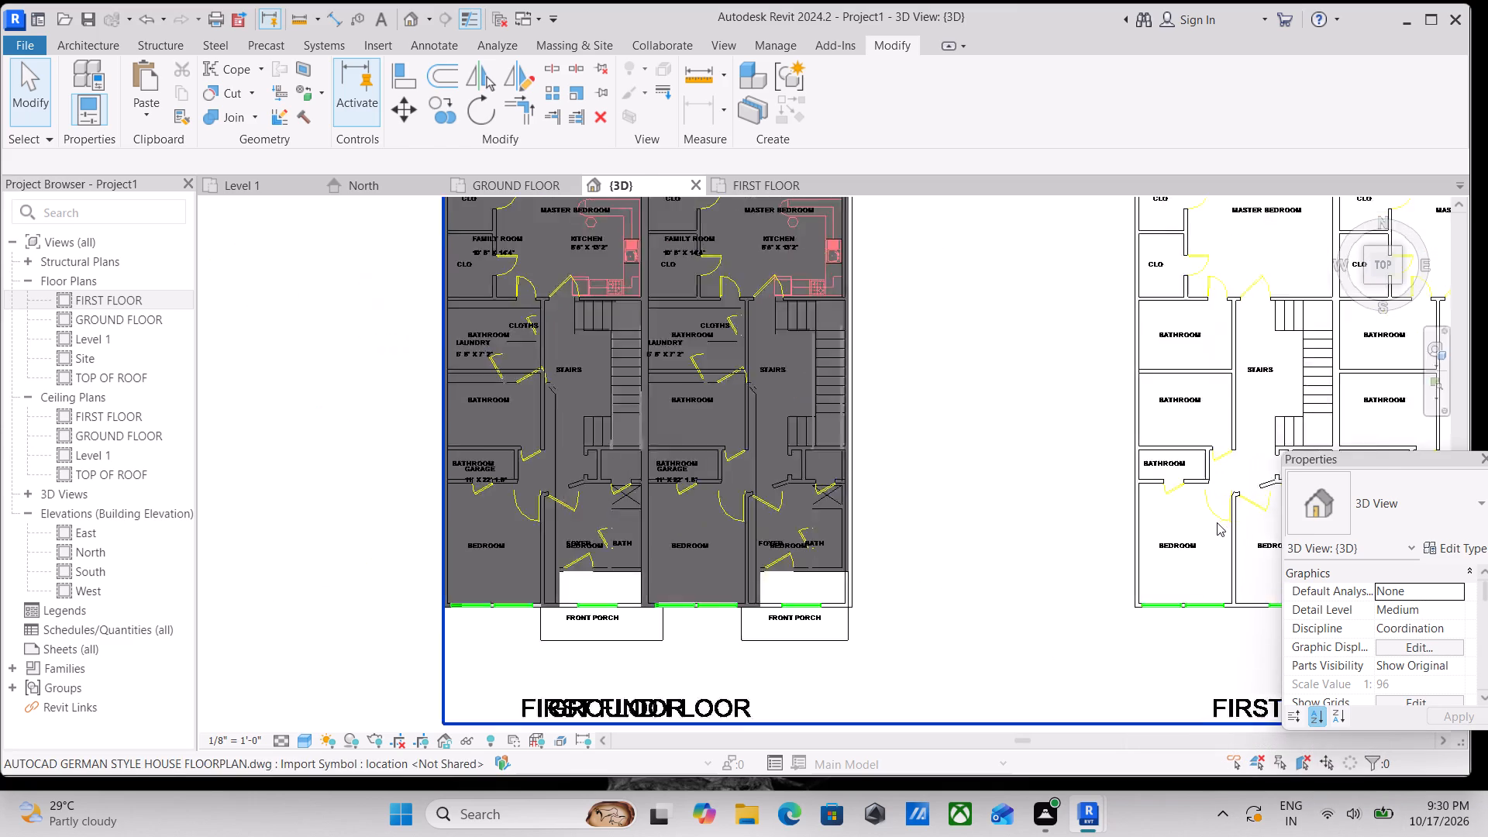
pyautogui.moveTo(950, 425); pyautogui.dragTo(1317, 487, button='middle')
pyautogui.scroll(-3, 1114, 460)
pyautogui.moveTo(966, 377); pyautogui.dragTo(1066, 494, button='middle')
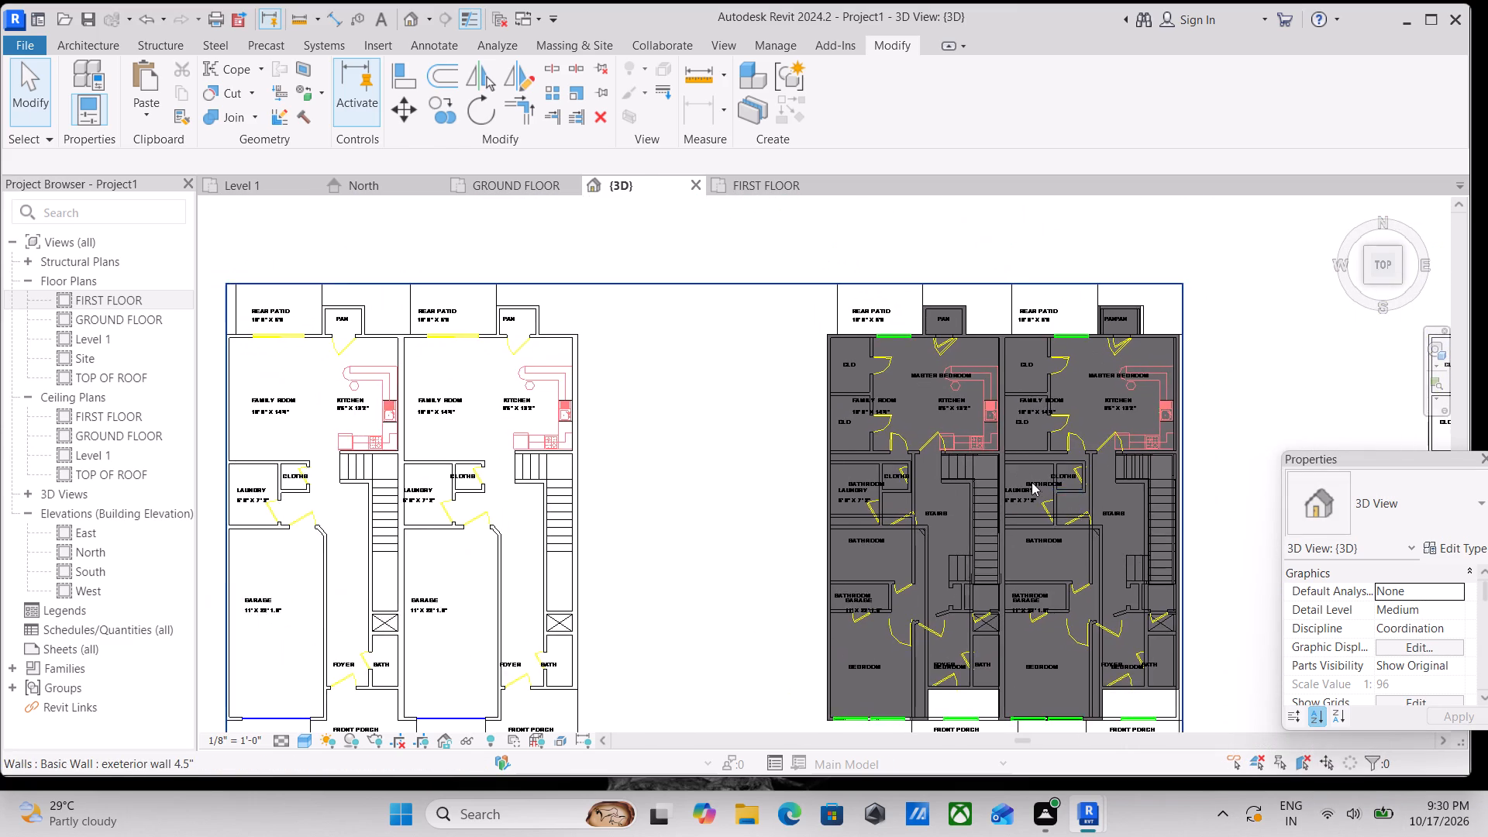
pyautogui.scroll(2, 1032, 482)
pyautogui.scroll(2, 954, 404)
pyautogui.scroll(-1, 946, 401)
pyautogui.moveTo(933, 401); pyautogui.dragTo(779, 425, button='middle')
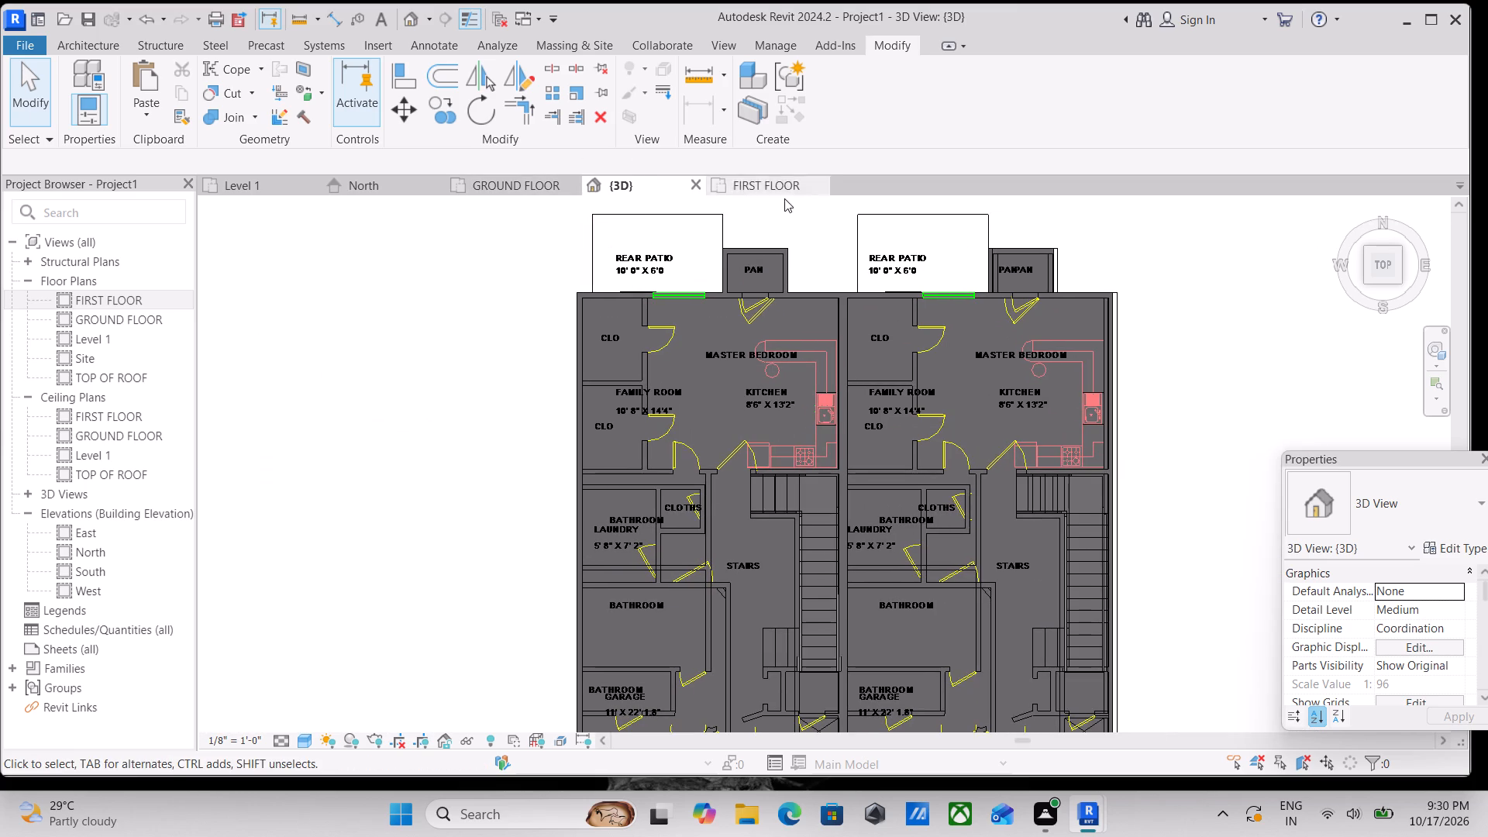
# Start an architectural wall in the FIRST FLOOR plan view, near the closets and master bedrooms of the overlaid layout.
pyautogui.click(797, 185)
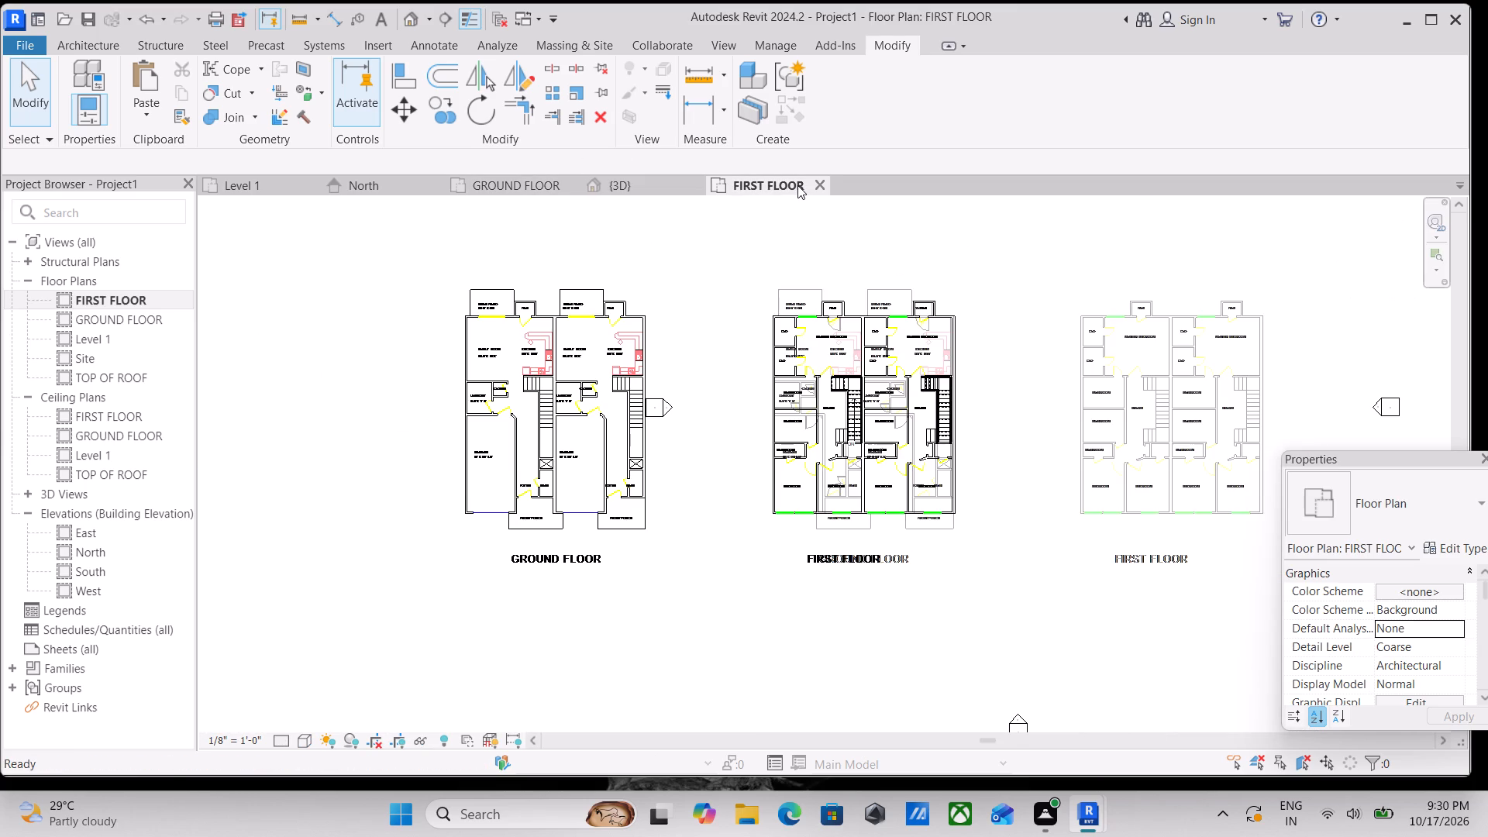
pyautogui.scroll(1, 931, 24)
pyautogui.scroll(3, 832, 480)
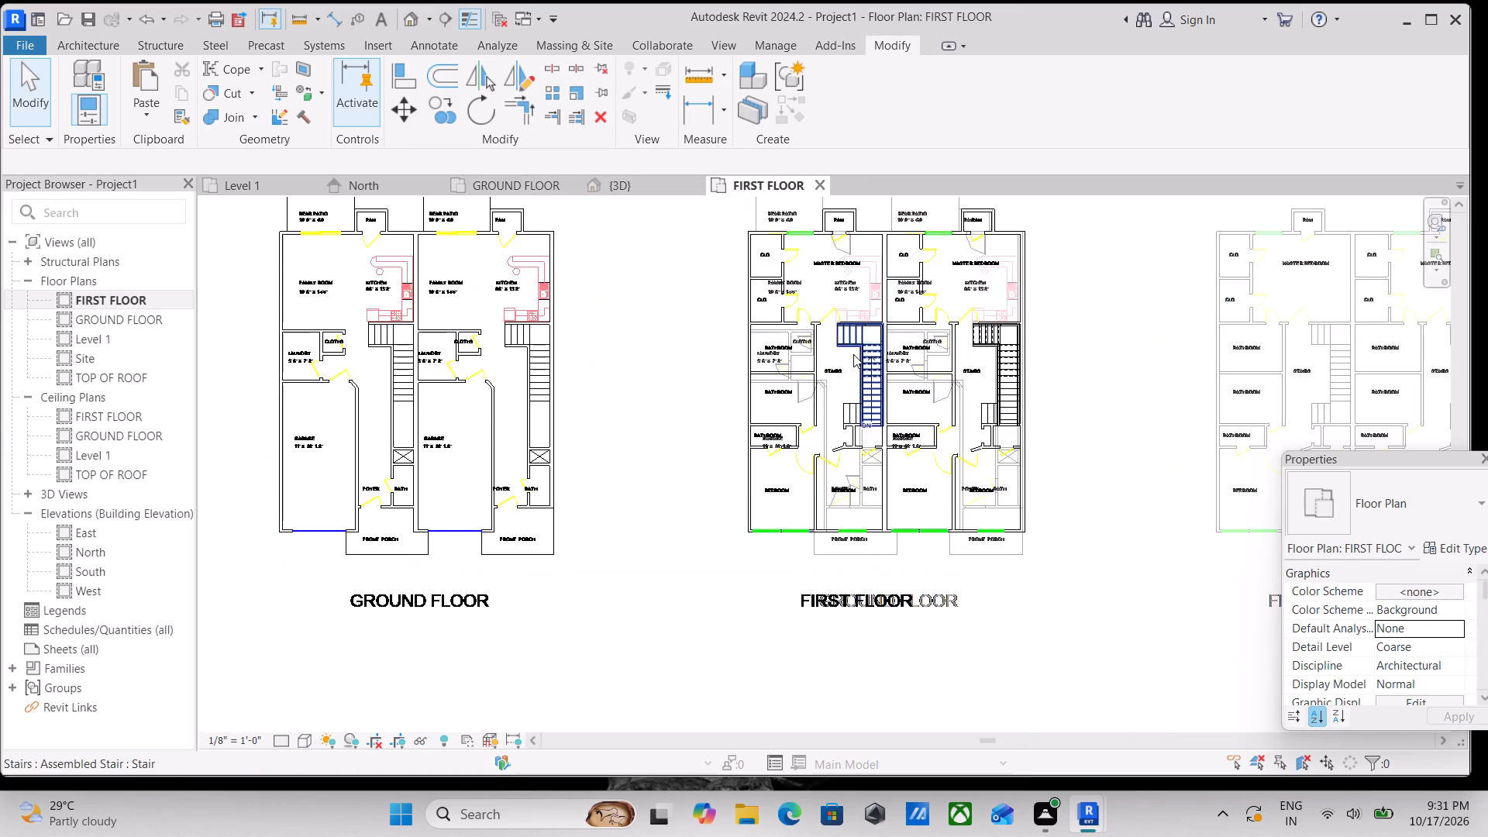
pyautogui.scroll(4, 853, 354)
pyautogui.moveTo(771, 301); pyautogui.dragTo(654, 390, button='middle')
pyautogui.scroll(2, 598, 211)
pyautogui.moveTo(584, 265); pyautogui.dragTo(585, 376, button='middle')
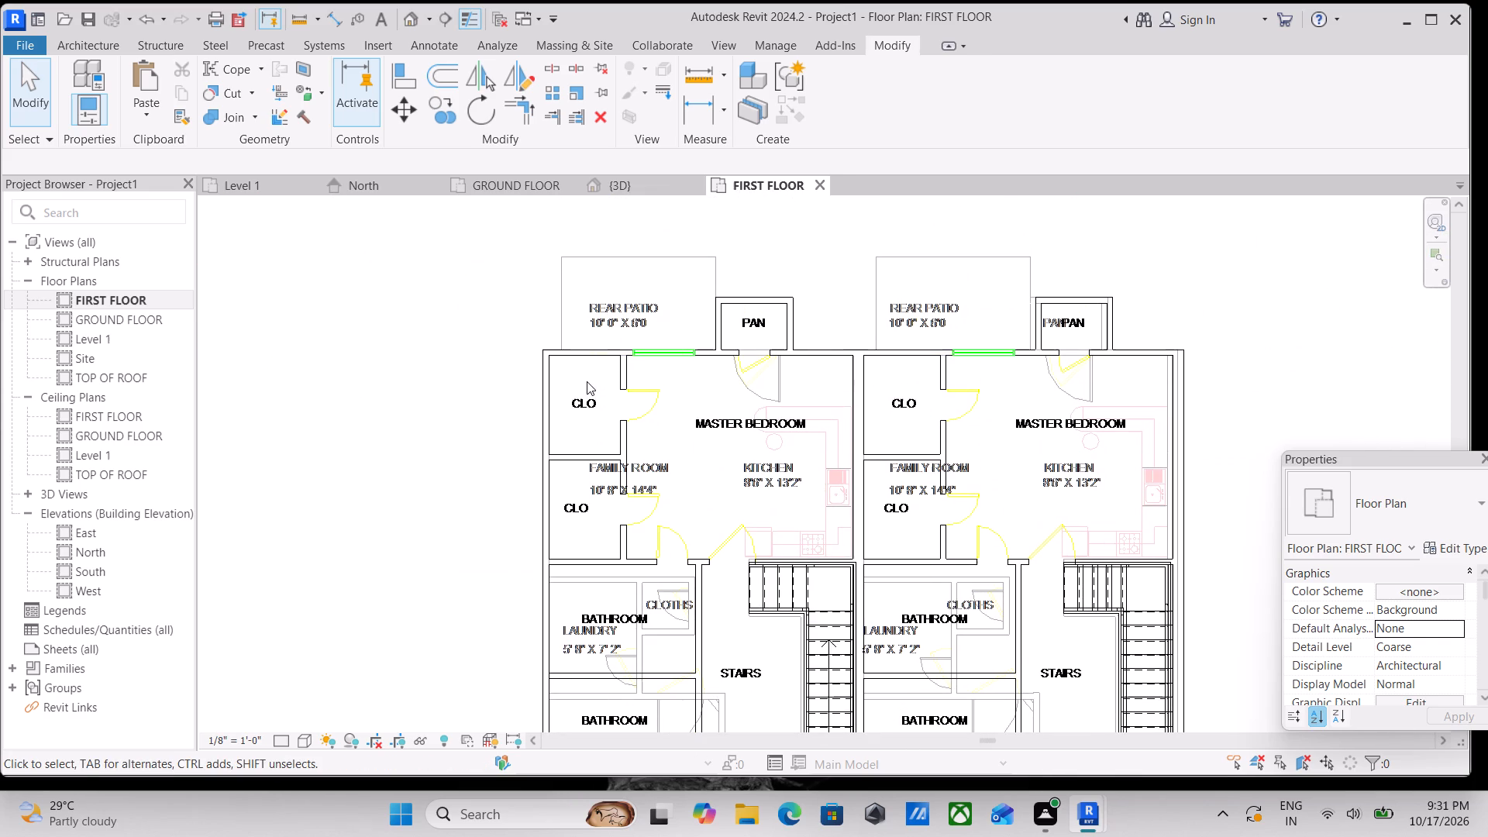
pyautogui.write('wa')
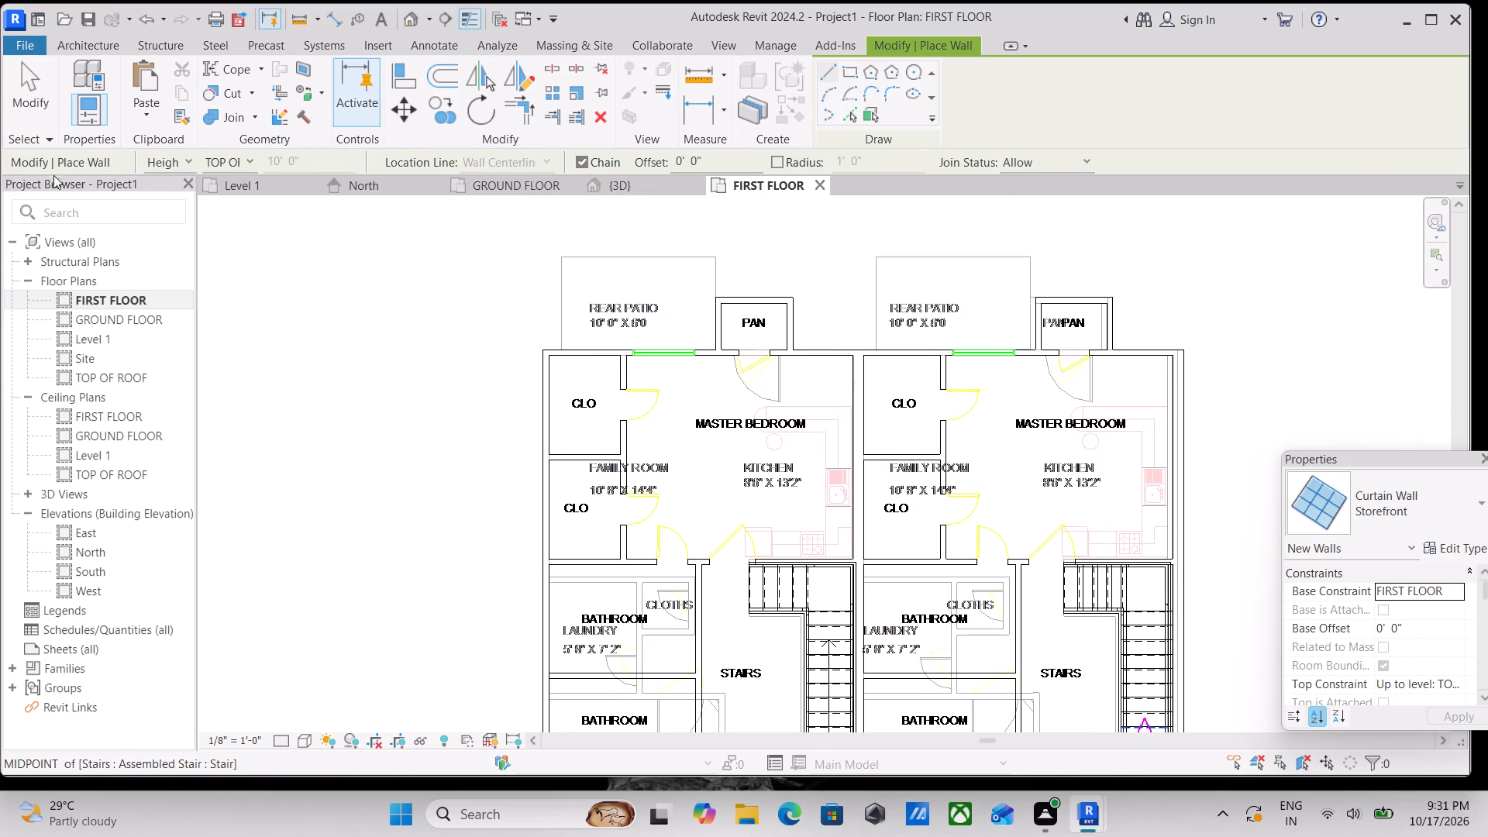
pyautogui.click(71, 48)
pyautogui.click(91, 122)
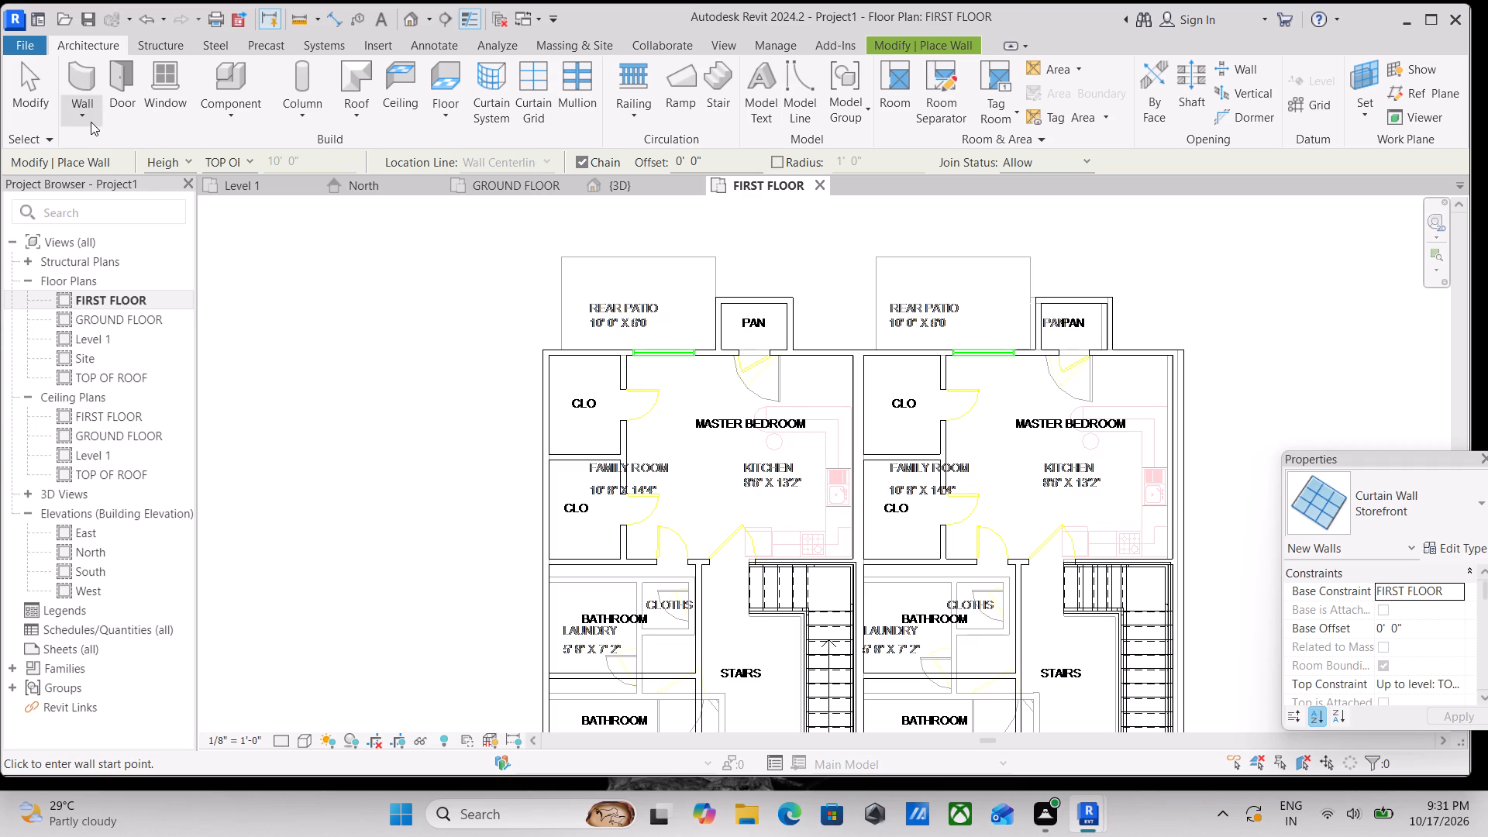
pyautogui.click(128, 150)
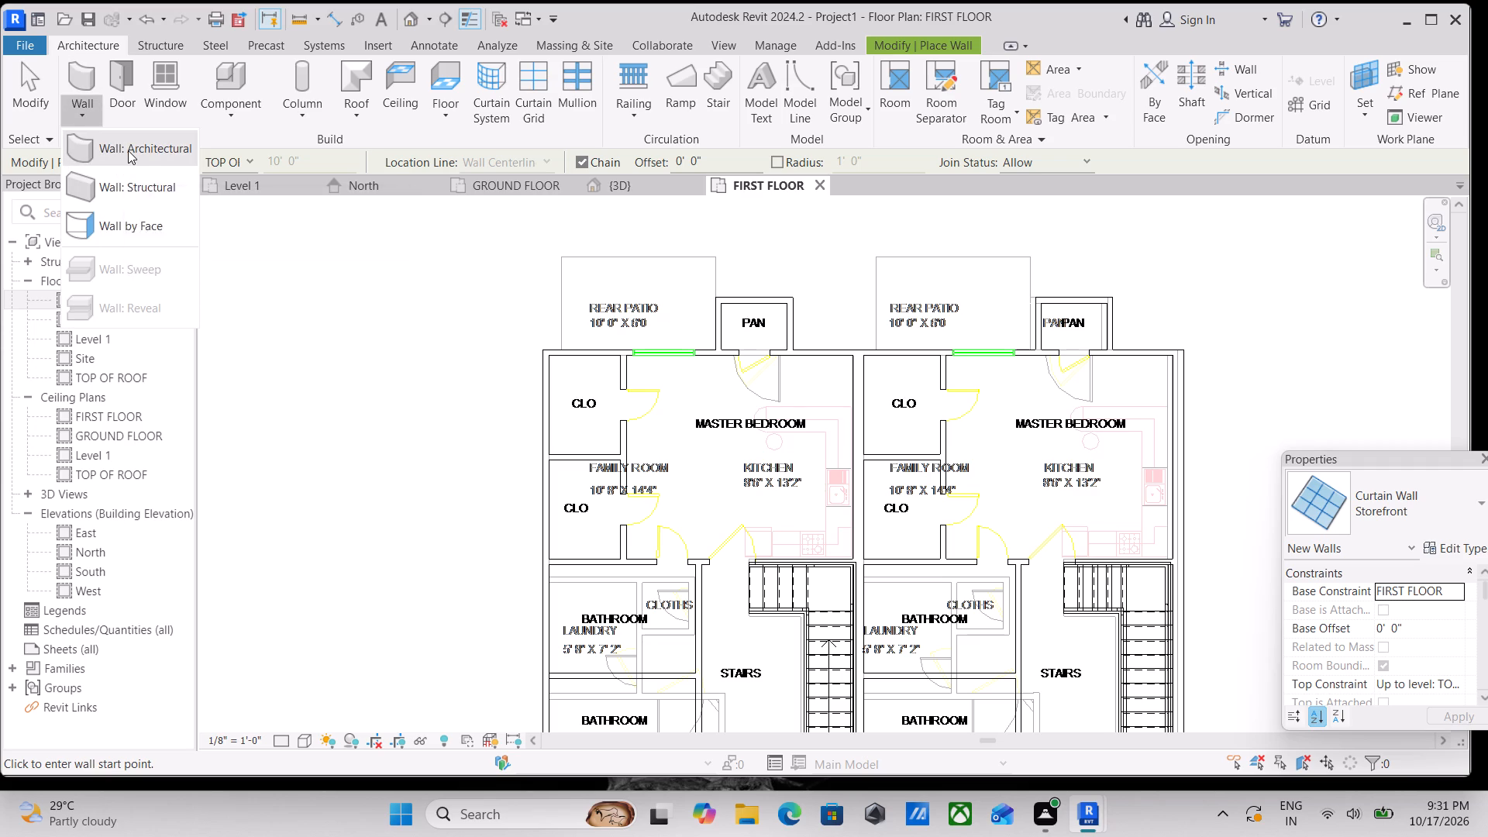
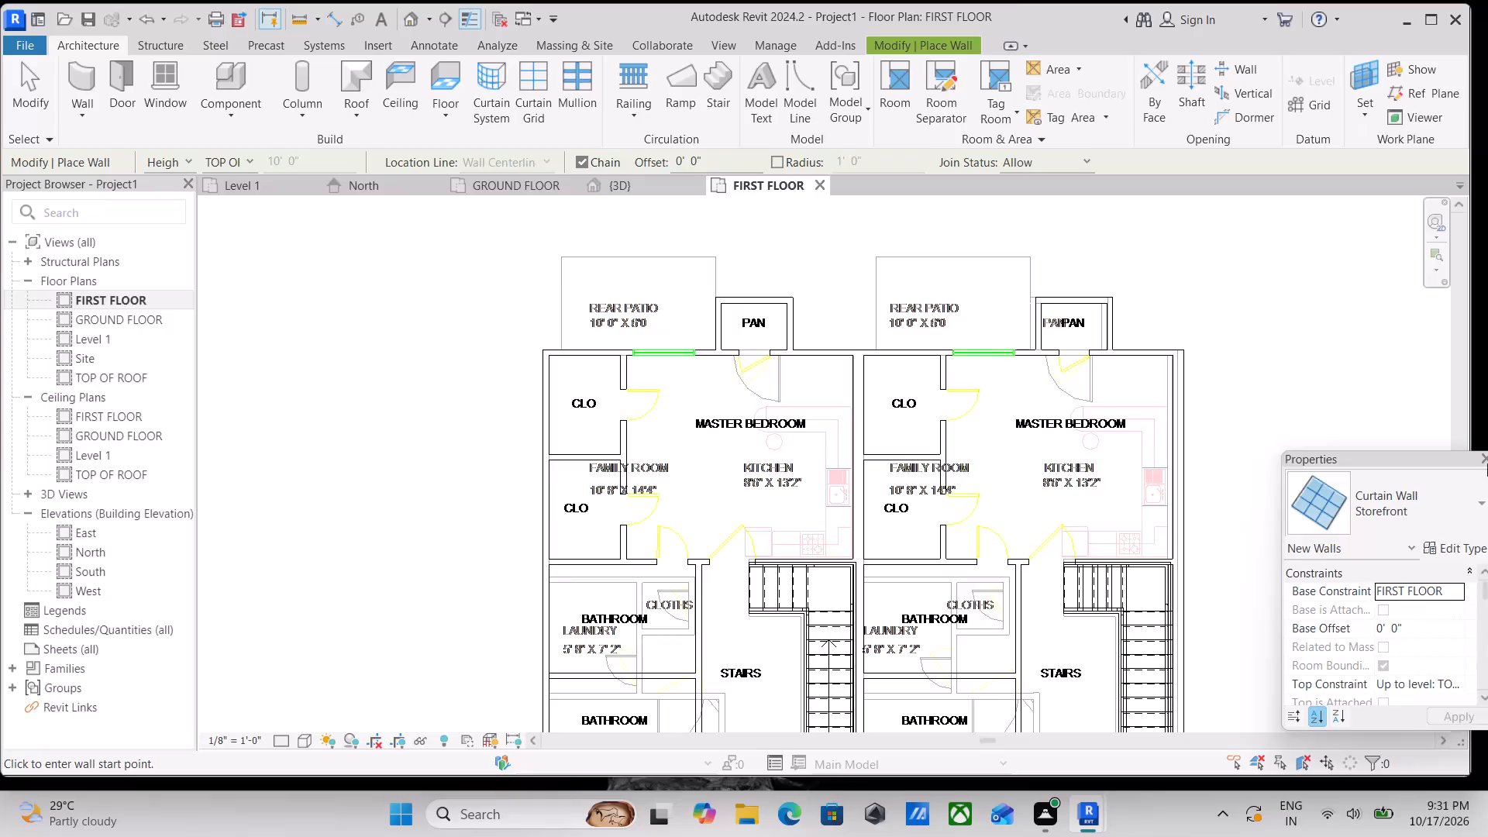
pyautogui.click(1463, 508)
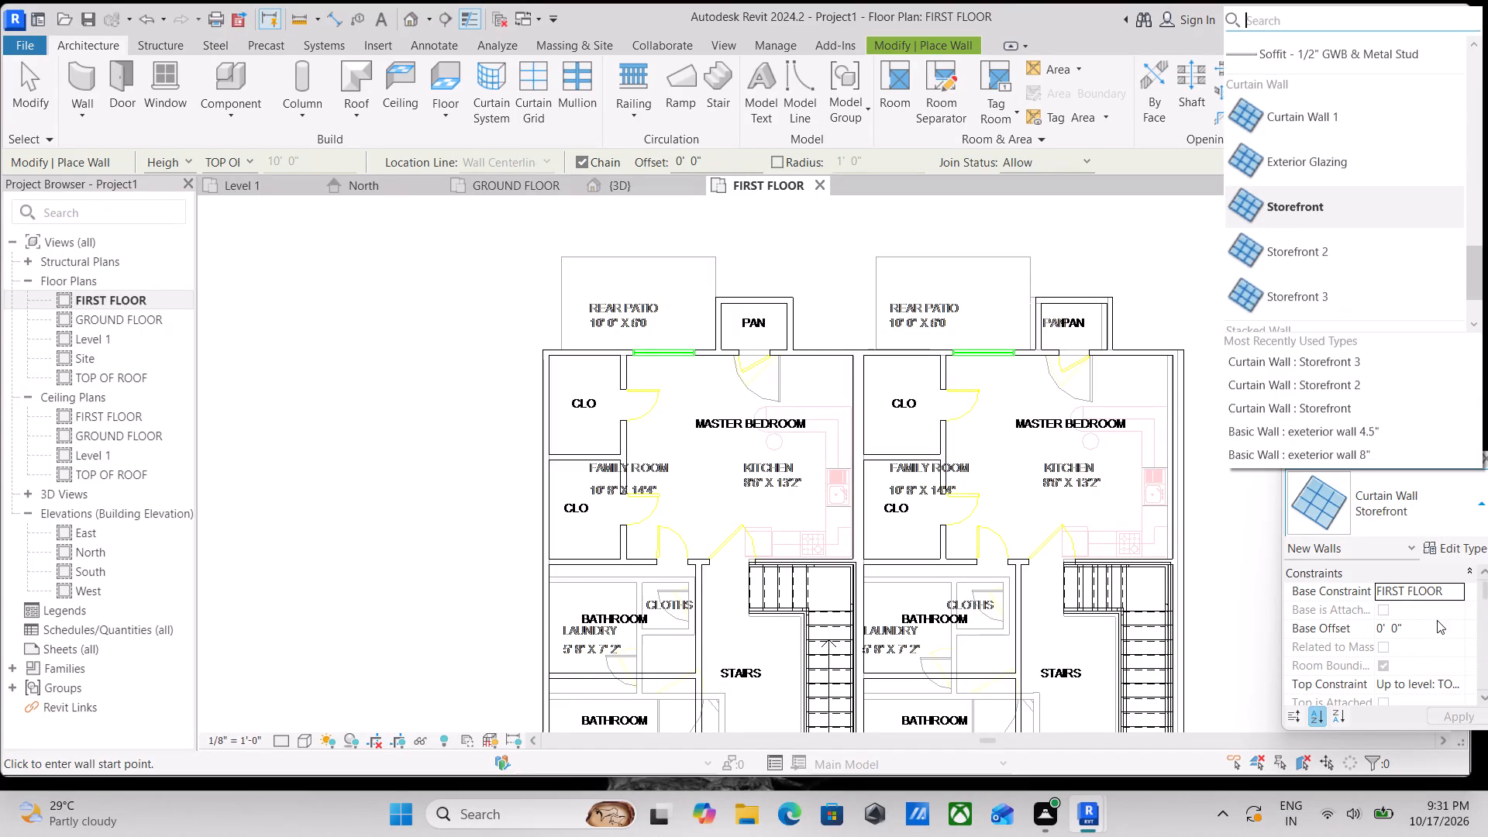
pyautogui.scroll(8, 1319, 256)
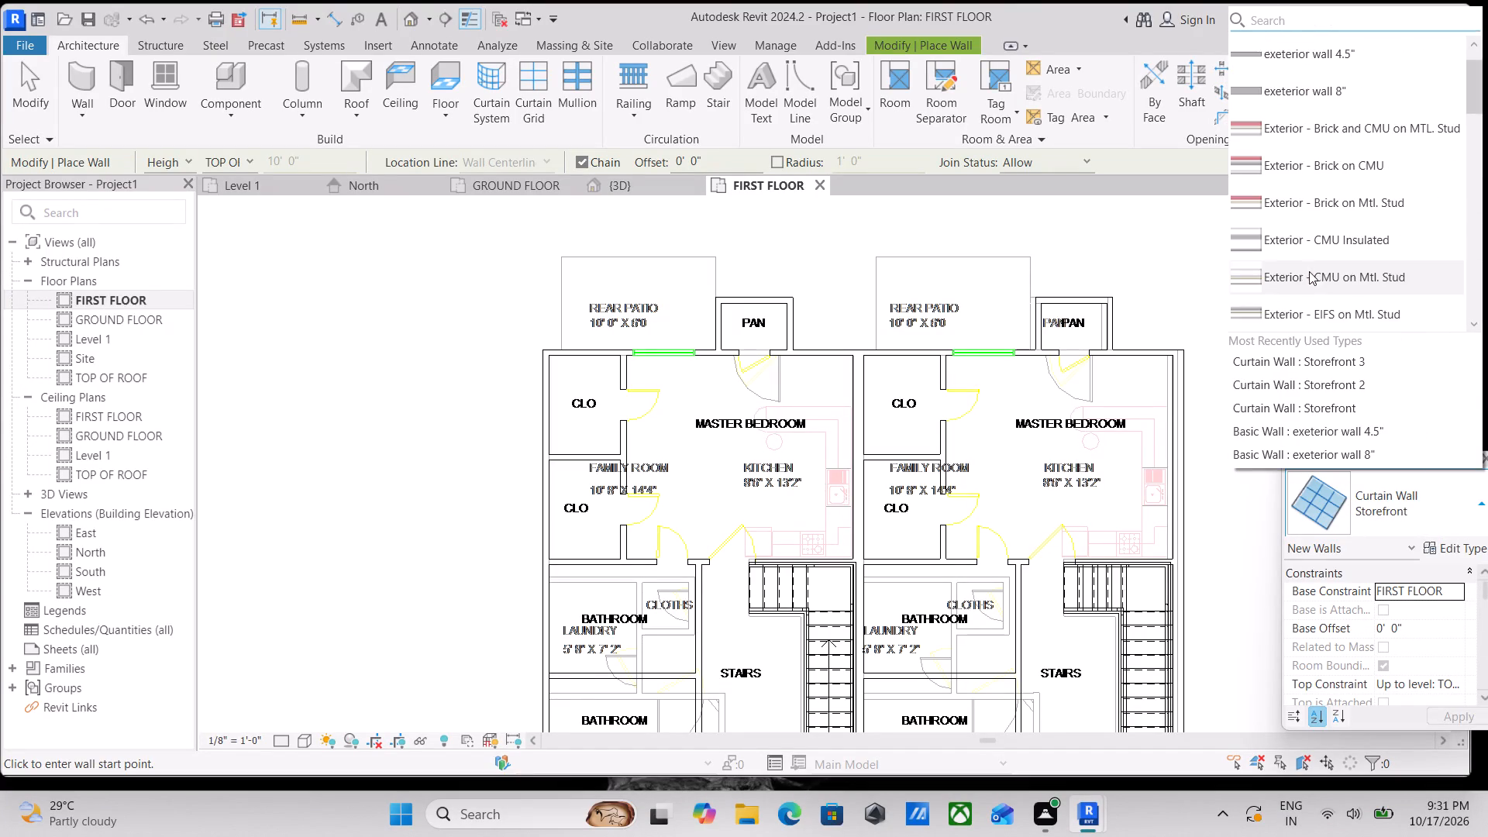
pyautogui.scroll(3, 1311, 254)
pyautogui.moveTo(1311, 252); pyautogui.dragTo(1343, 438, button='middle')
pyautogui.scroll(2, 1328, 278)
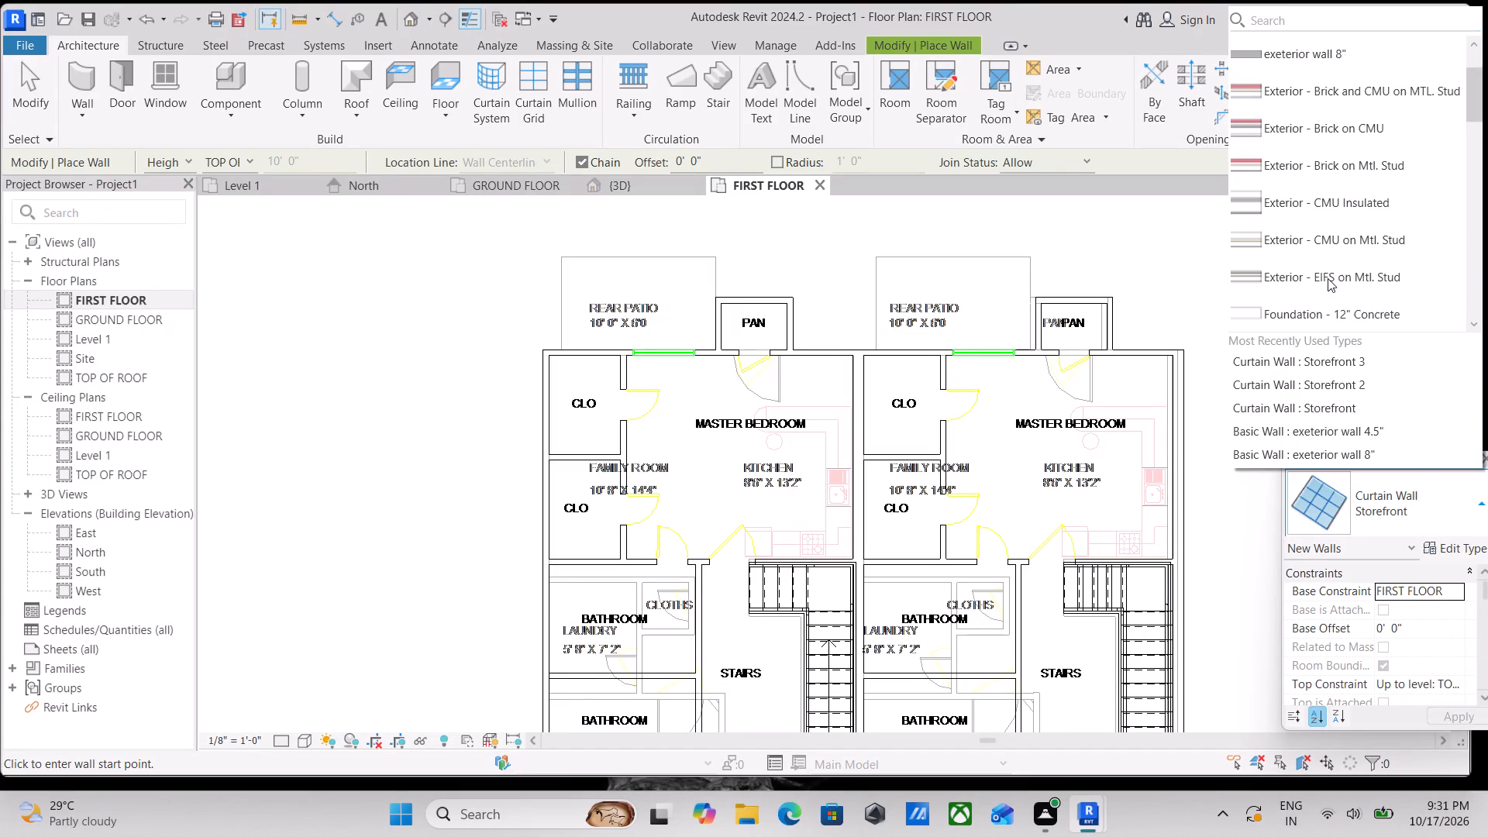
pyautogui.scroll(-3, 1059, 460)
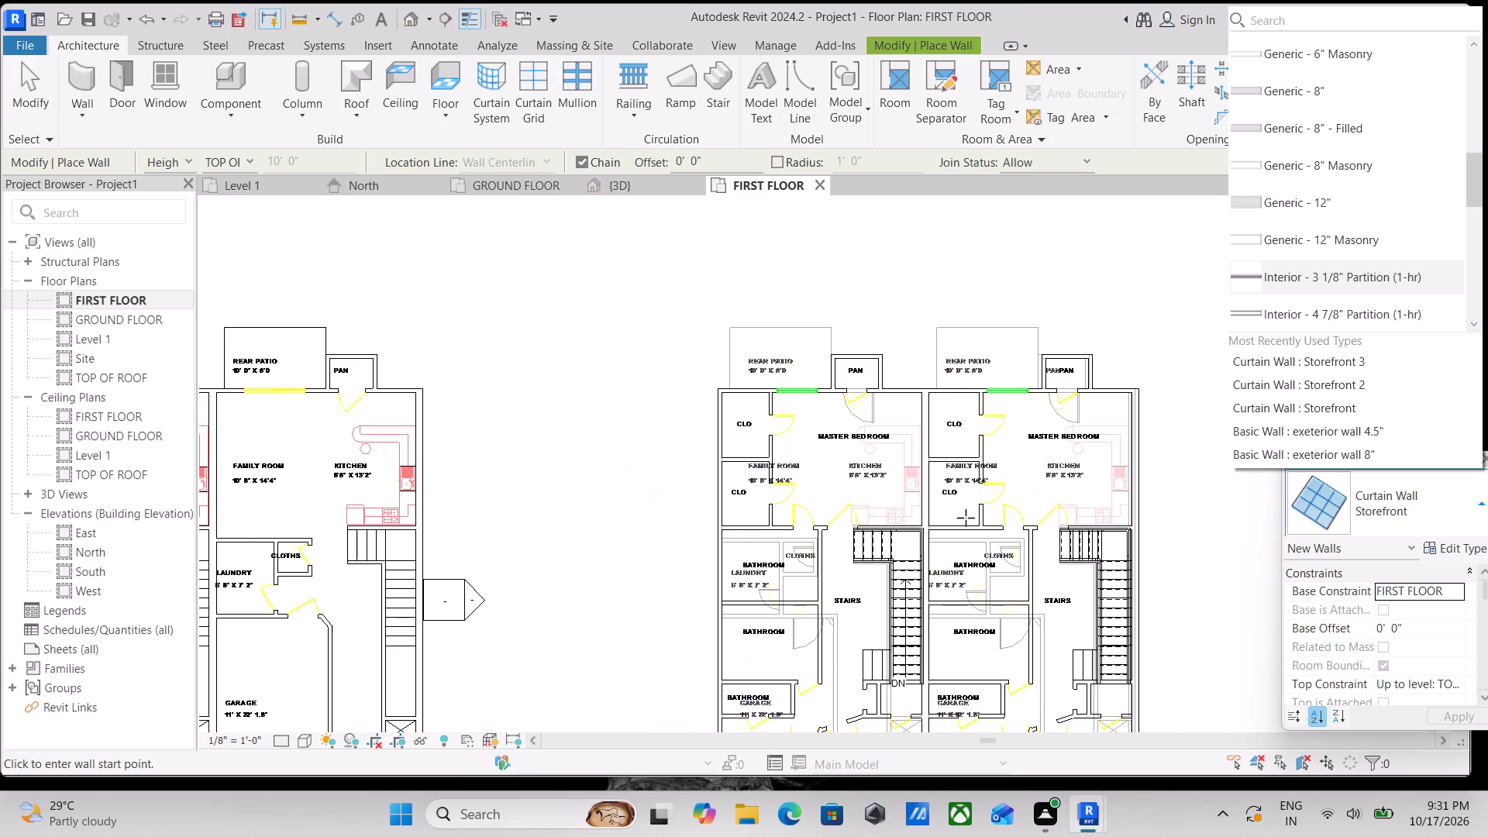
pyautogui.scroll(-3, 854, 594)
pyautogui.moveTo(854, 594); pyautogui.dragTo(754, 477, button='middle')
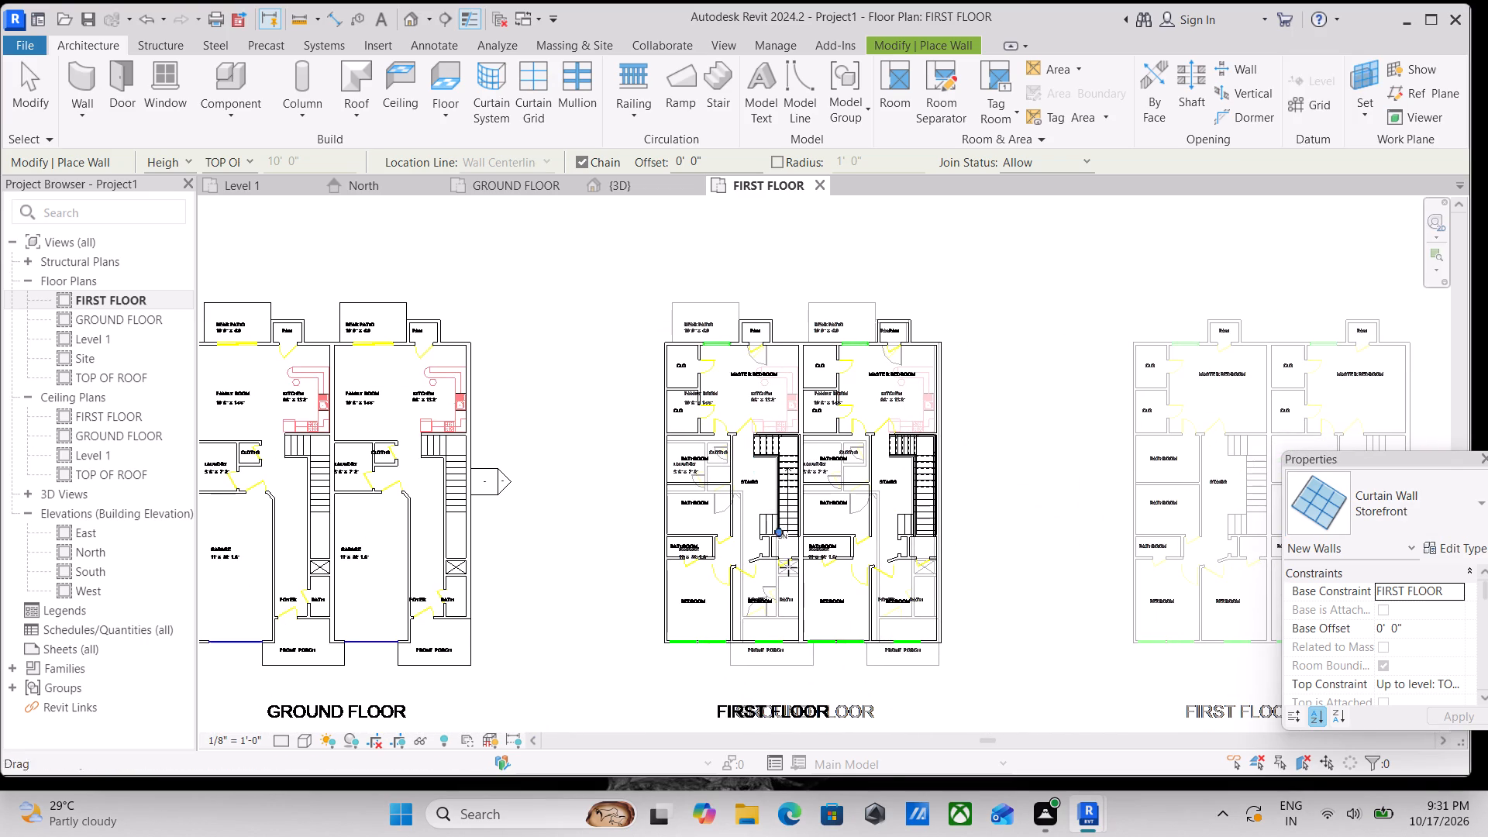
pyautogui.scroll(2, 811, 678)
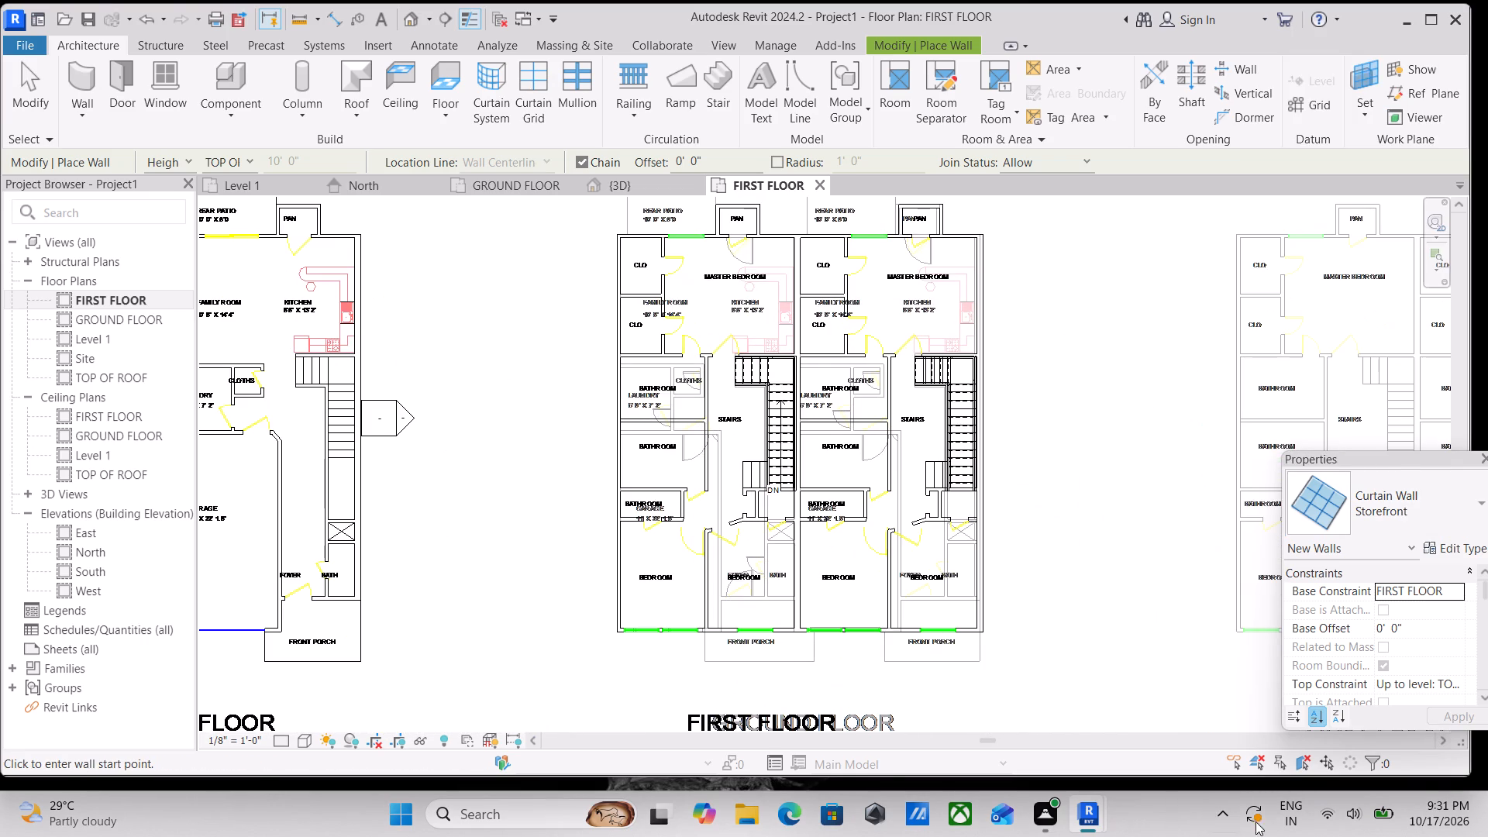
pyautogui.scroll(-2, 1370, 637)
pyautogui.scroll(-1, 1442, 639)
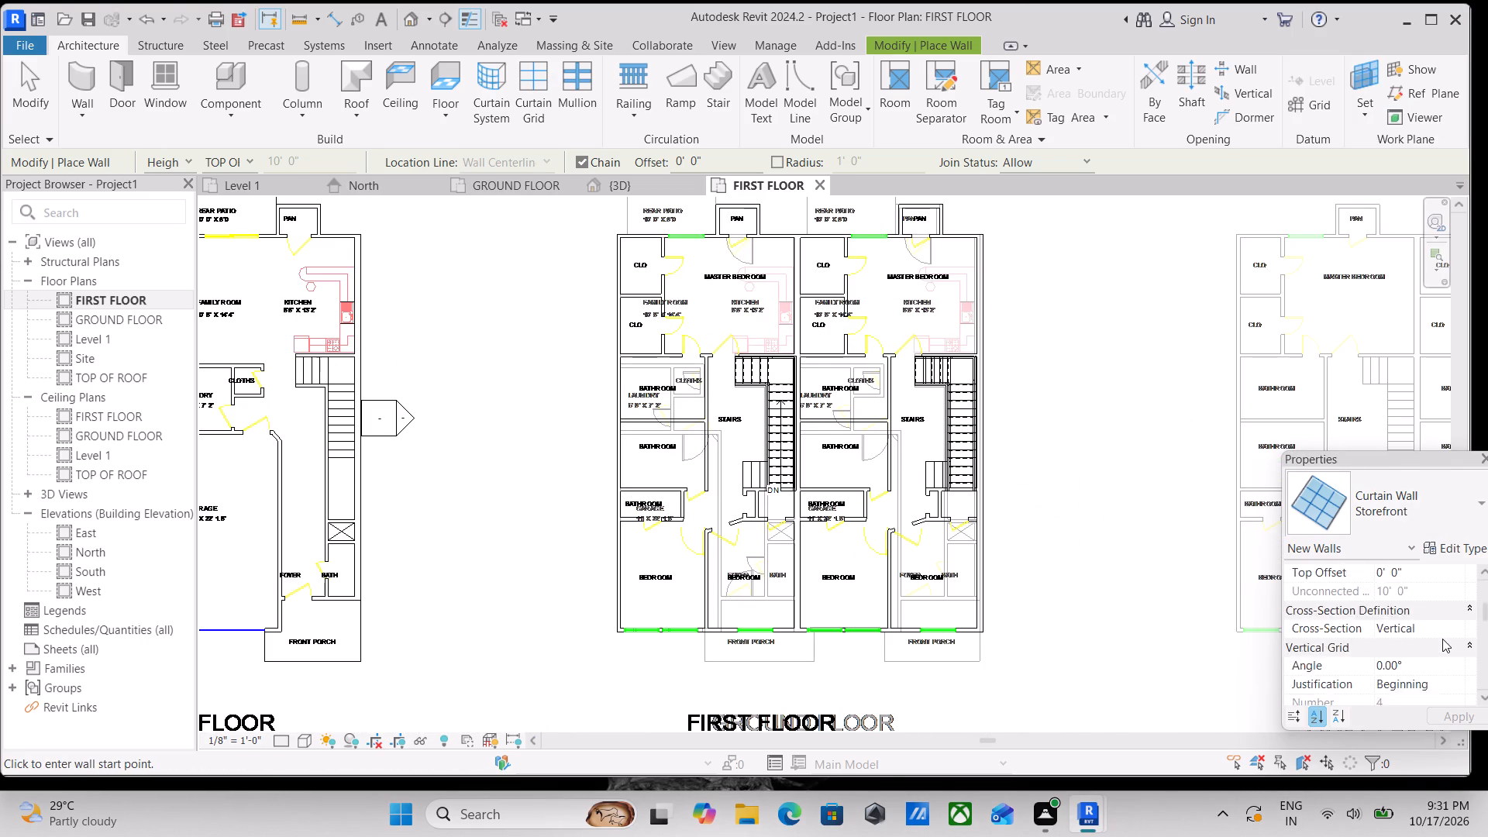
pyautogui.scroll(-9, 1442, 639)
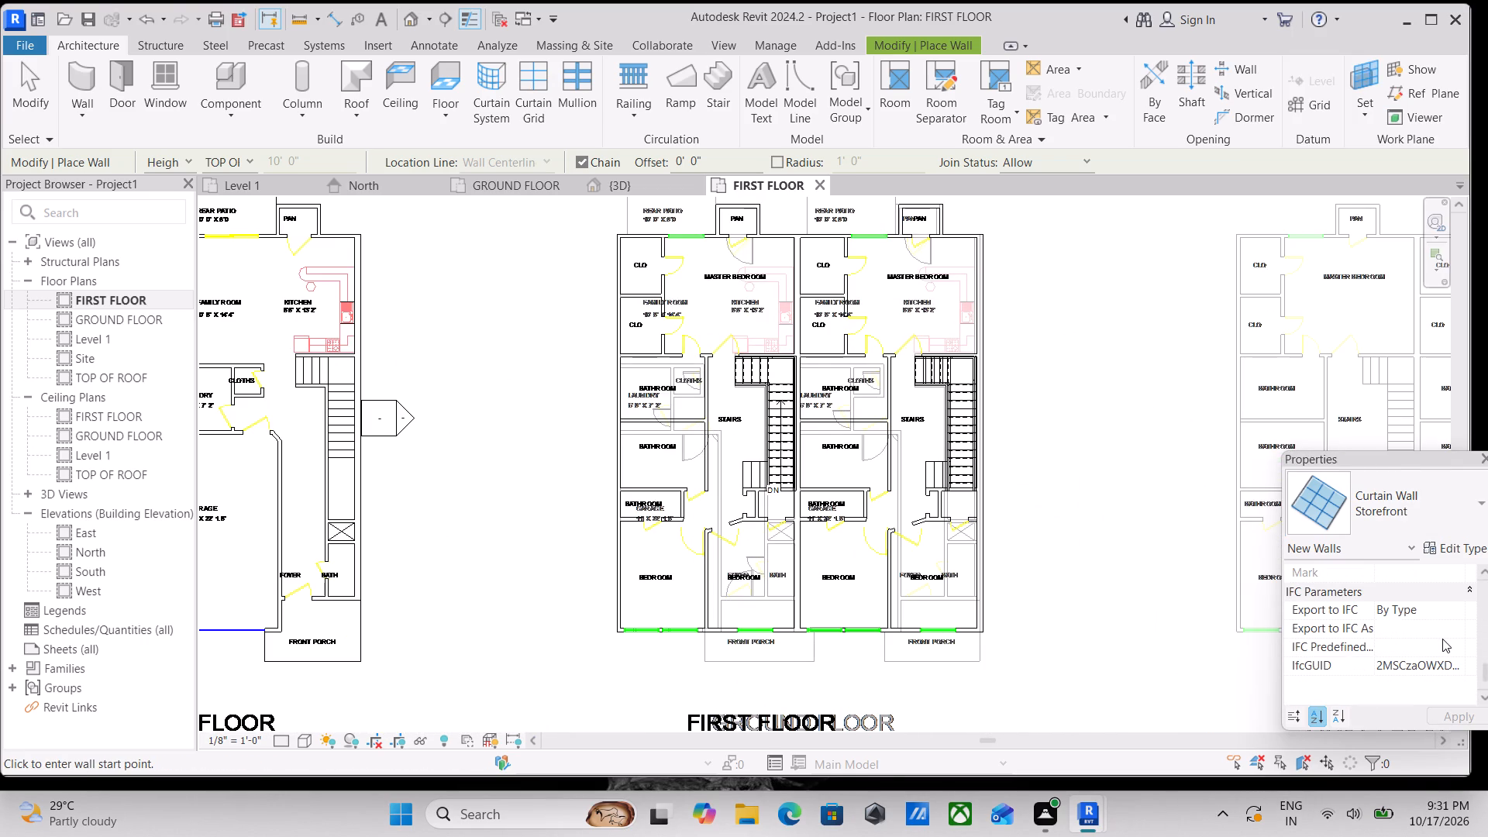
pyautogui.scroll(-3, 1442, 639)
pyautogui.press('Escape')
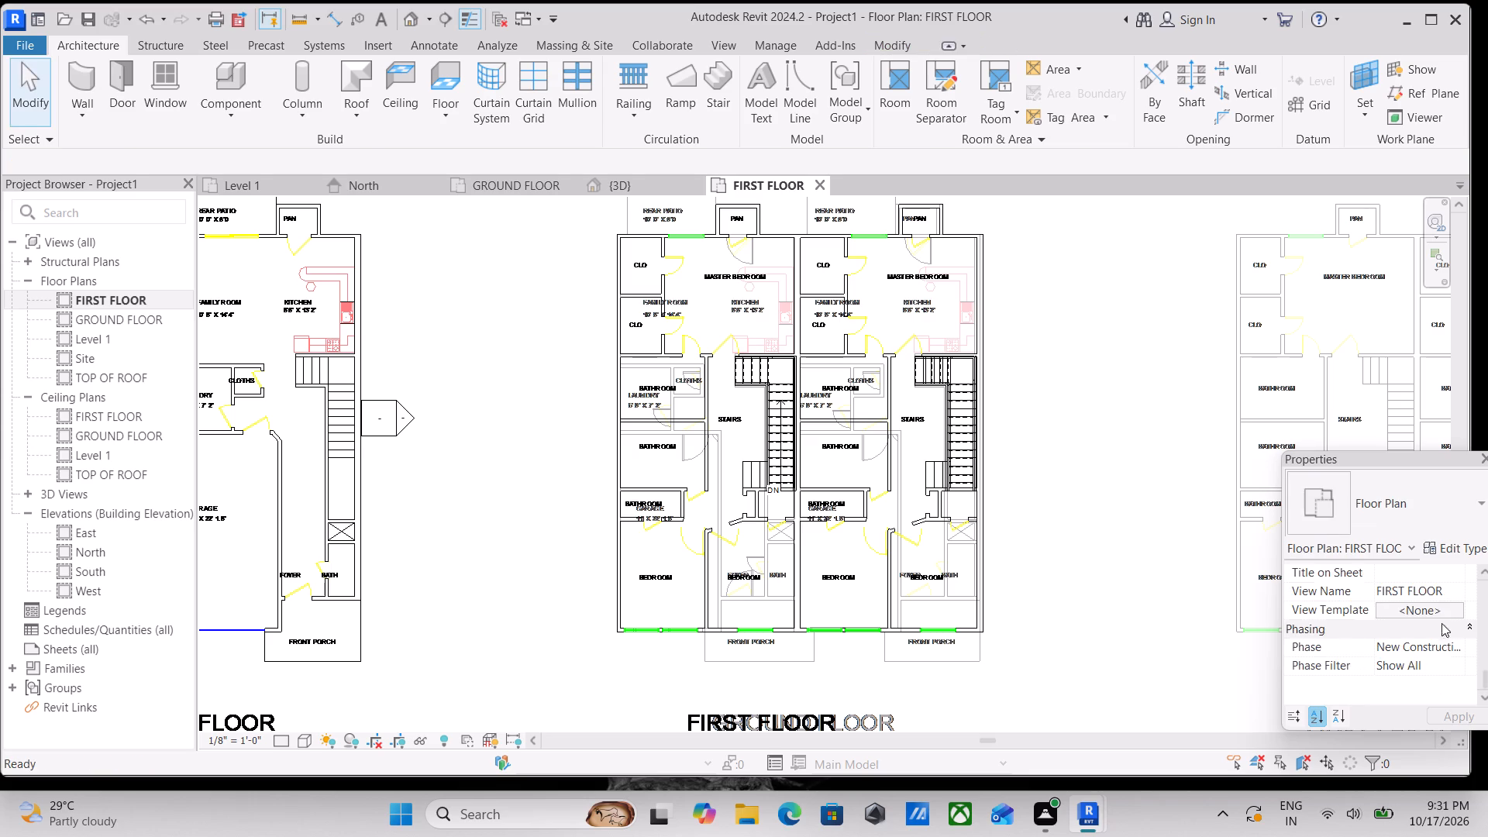
# Set the underlay range base level of the FIRST FLOOR plan view to None.
pyautogui.scroll(3, 1432, 623)
pyautogui.press('Escape')
pyautogui.scroll(-1, 1433, 618)
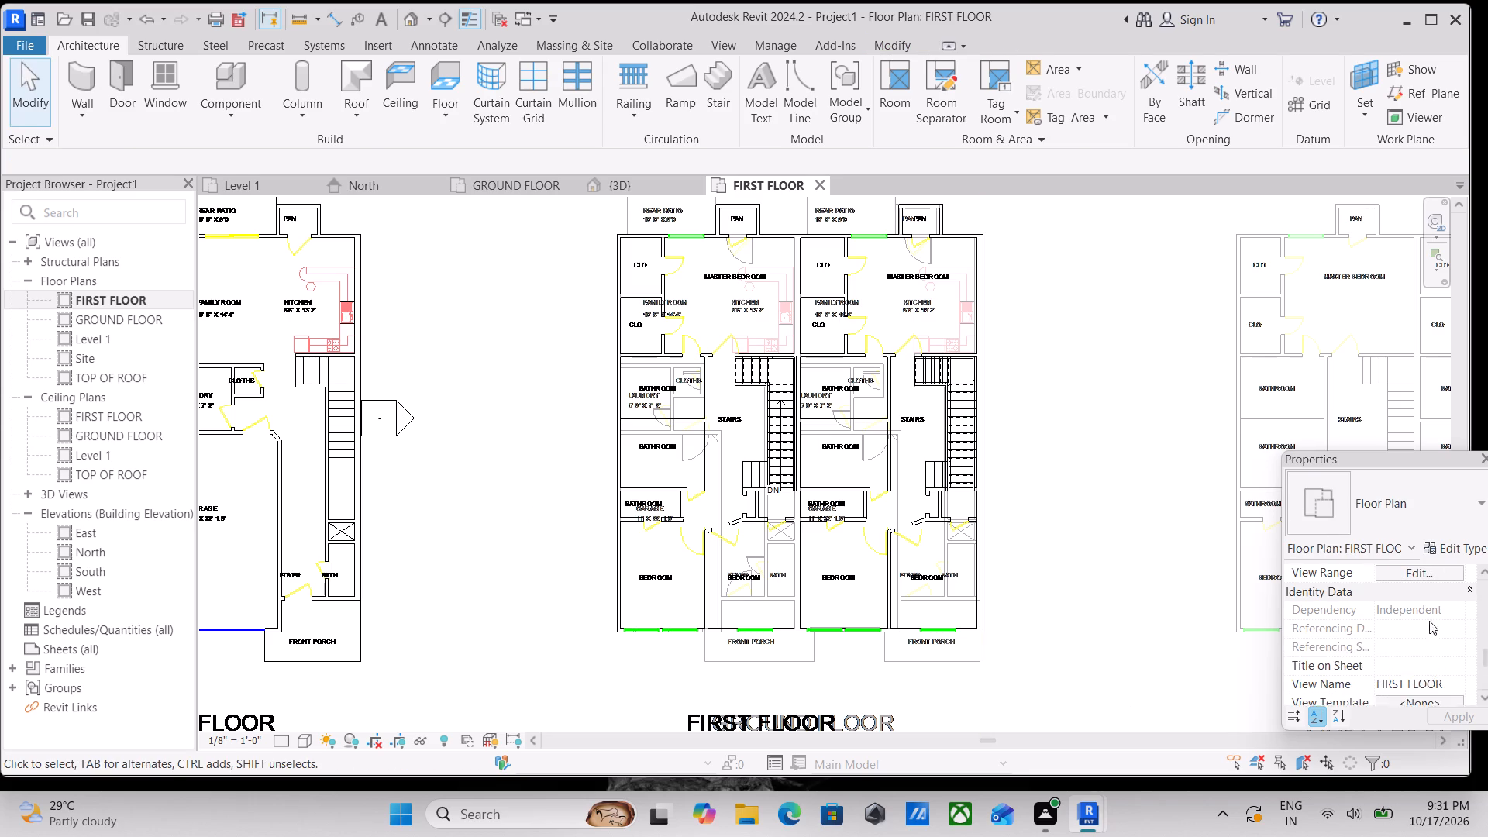
pyautogui.scroll(-4, 1429, 621)
pyautogui.scroll(3, 1420, 653)
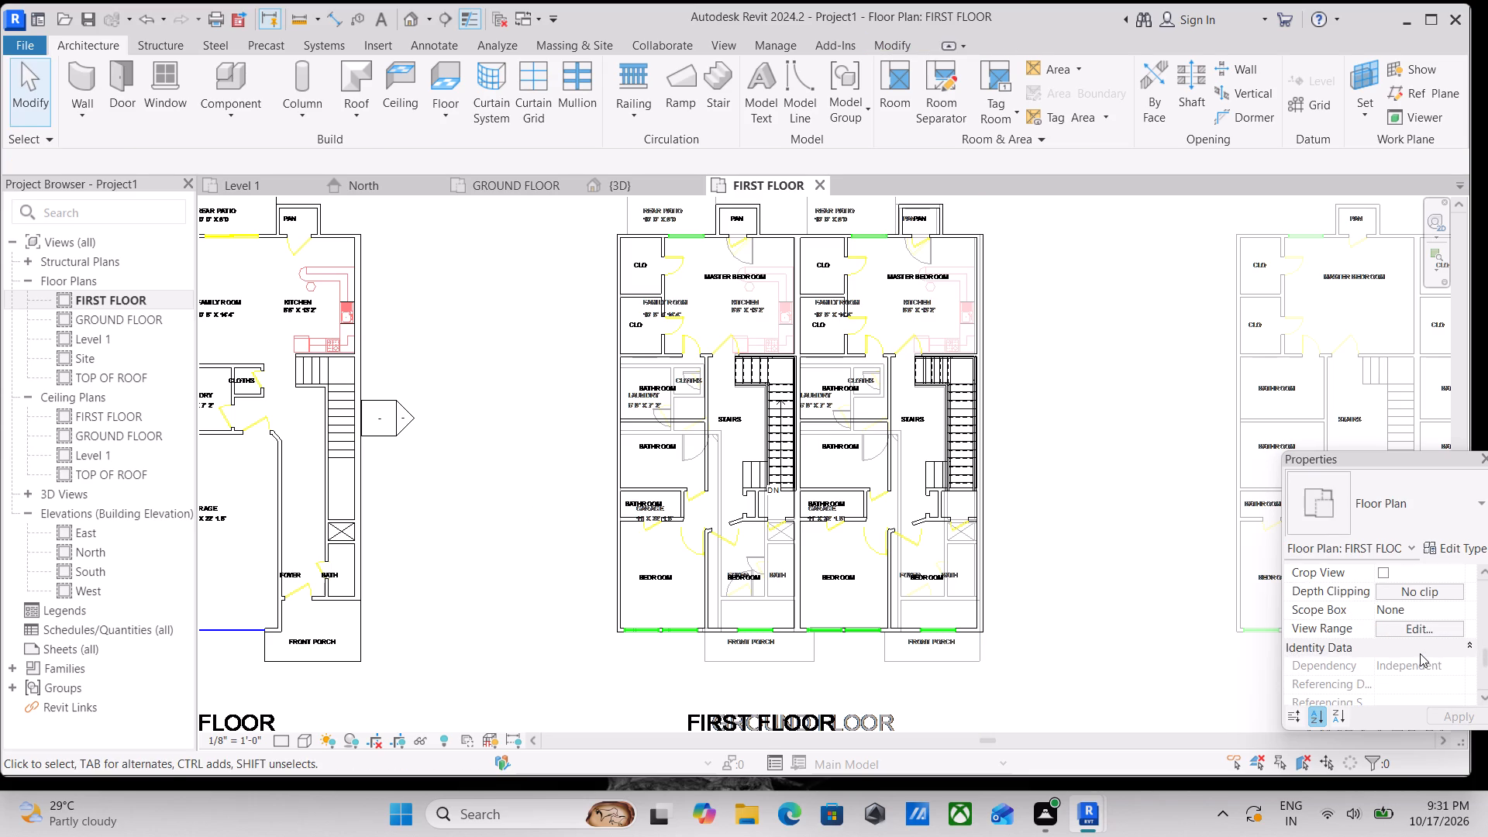
pyautogui.scroll(4, 1420, 653)
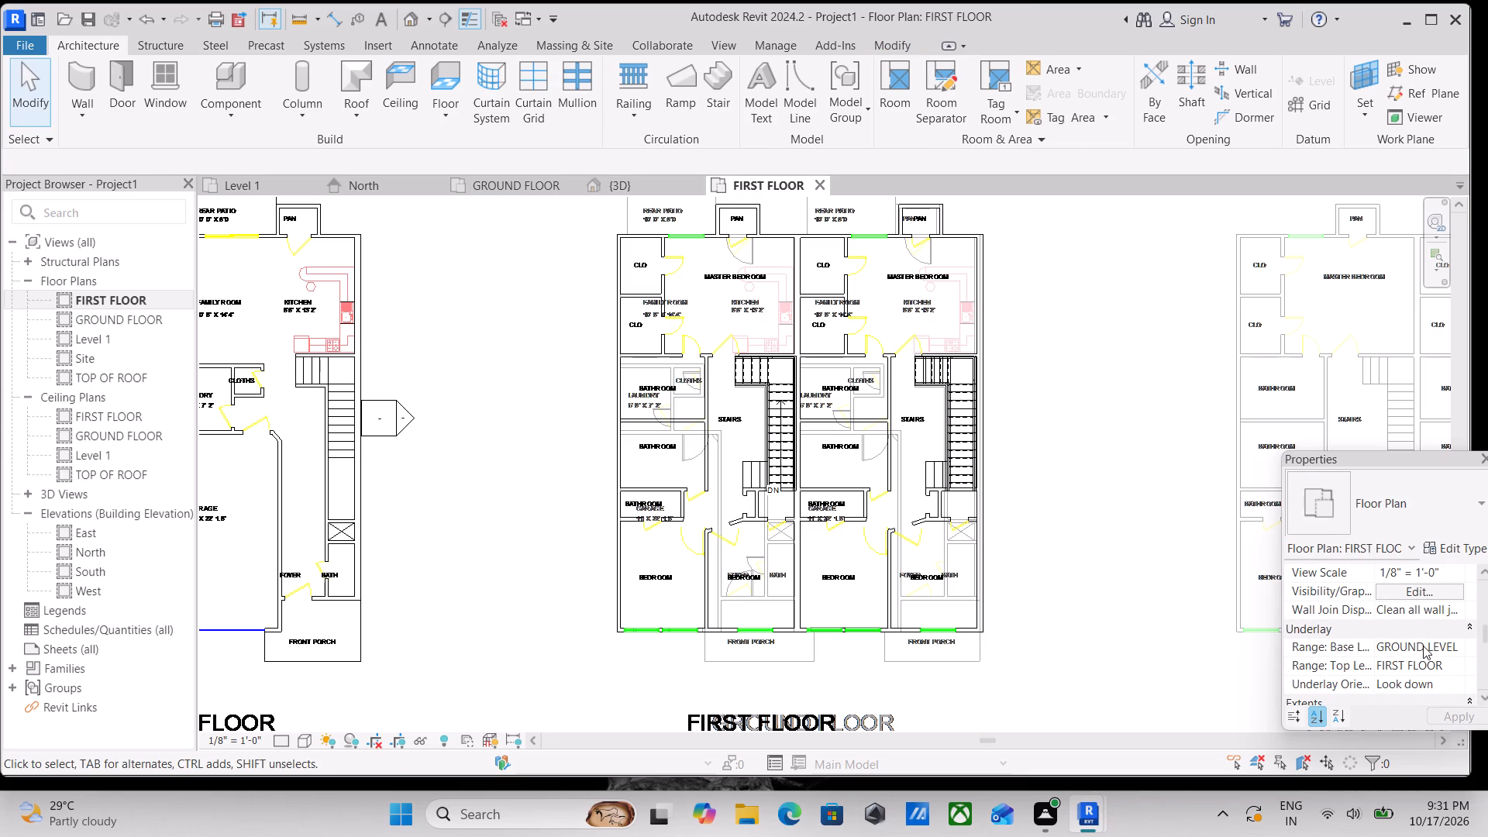
pyautogui.click(1423, 646)
pyautogui.click(1456, 649)
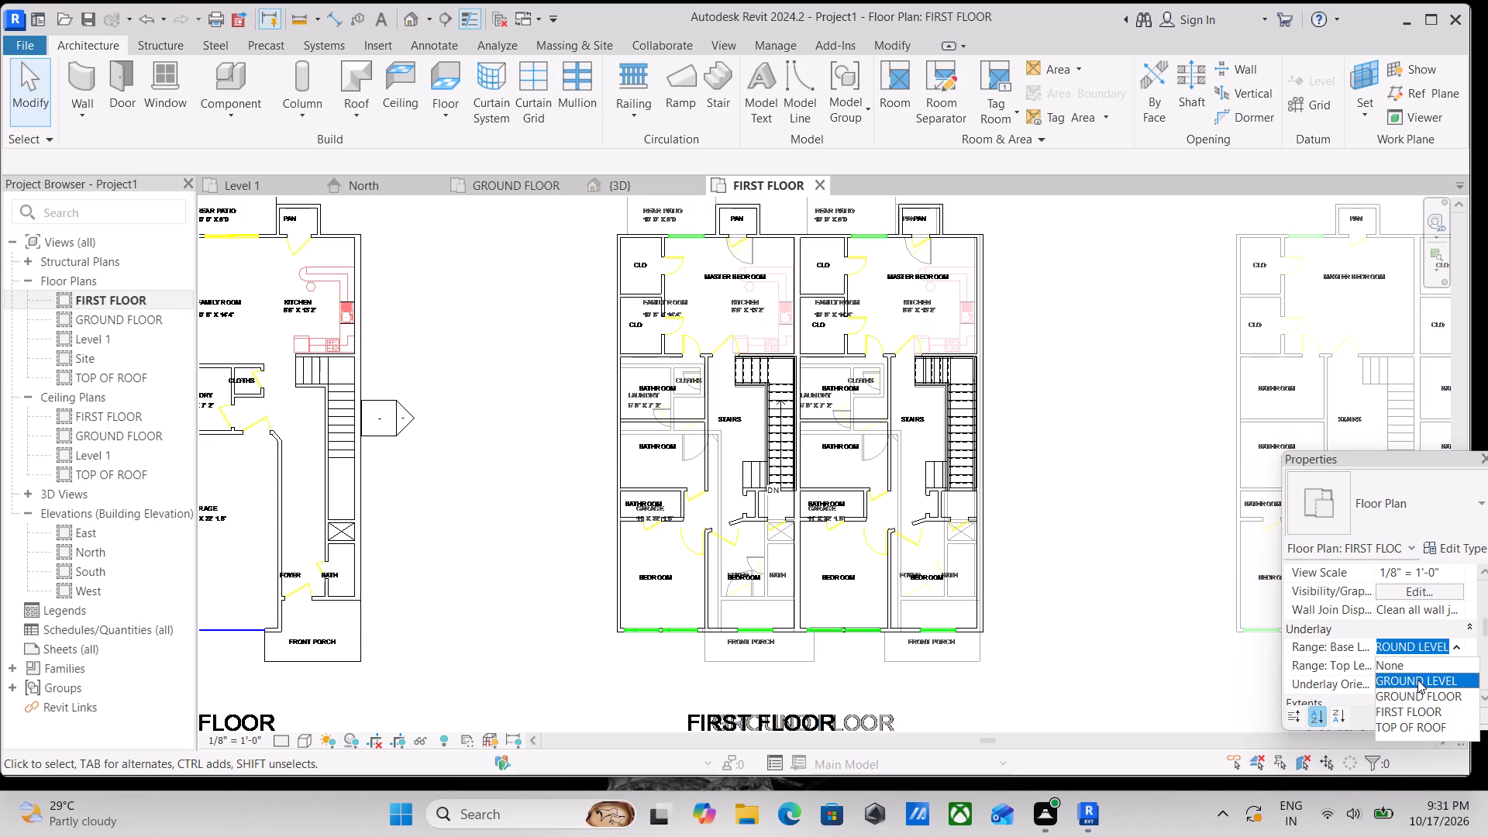
pyautogui.click(1413, 664)
# Set up a new wall using the Basic Wall type exeterior wall 4.5" with its location line at Core Face: Interior.
pyautogui.moveTo(839, 576); pyautogui.dragTo(885, 682, button='middle')
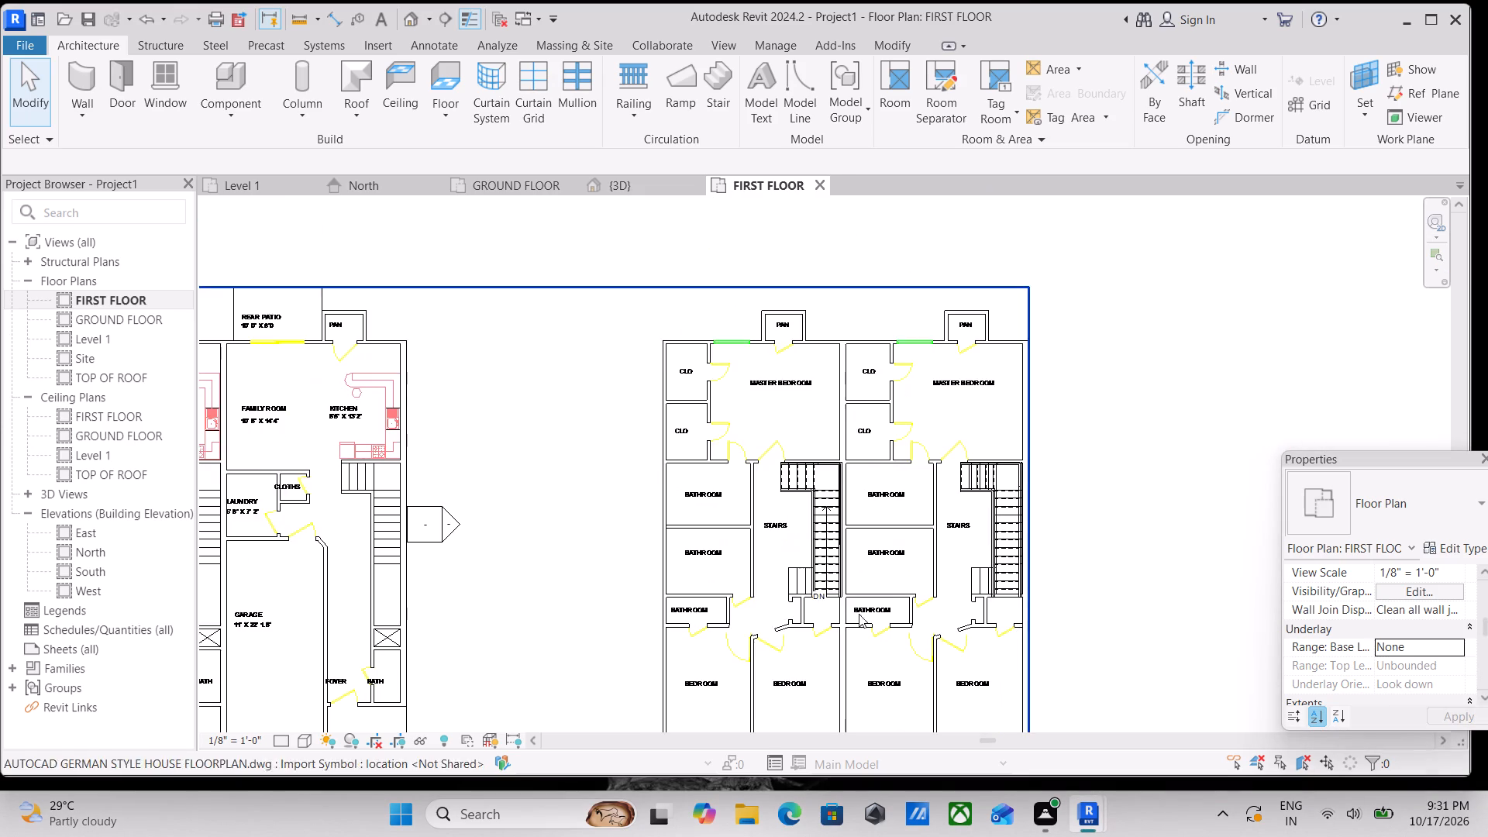
pyautogui.scroll(-1, 811, 513)
pyautogui.moveTo(840, 554); pyautogui.dragTo(912, 643, button='middle')
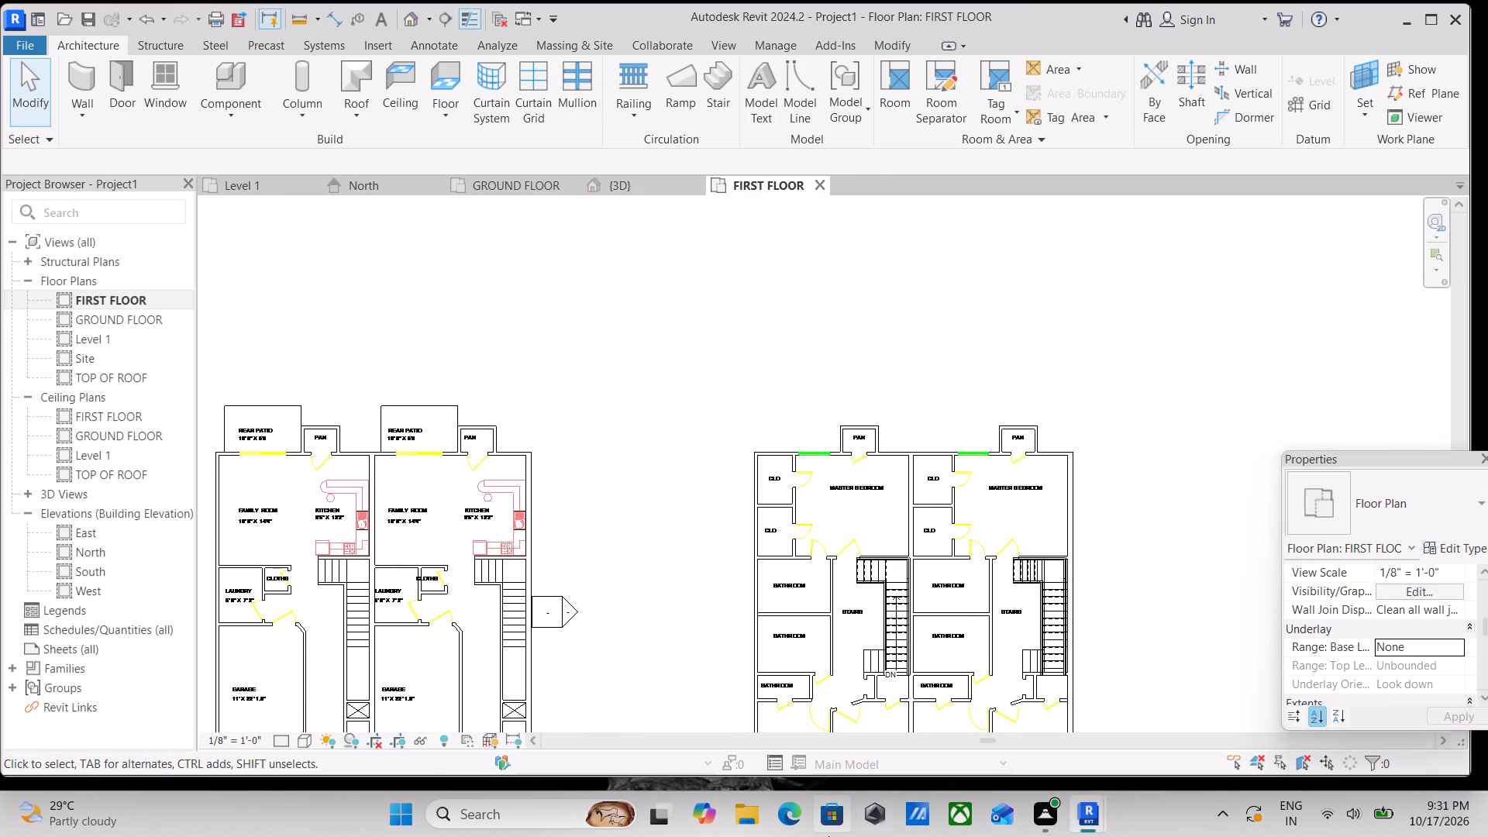
pyautogui.scroll(2, 816, 699)
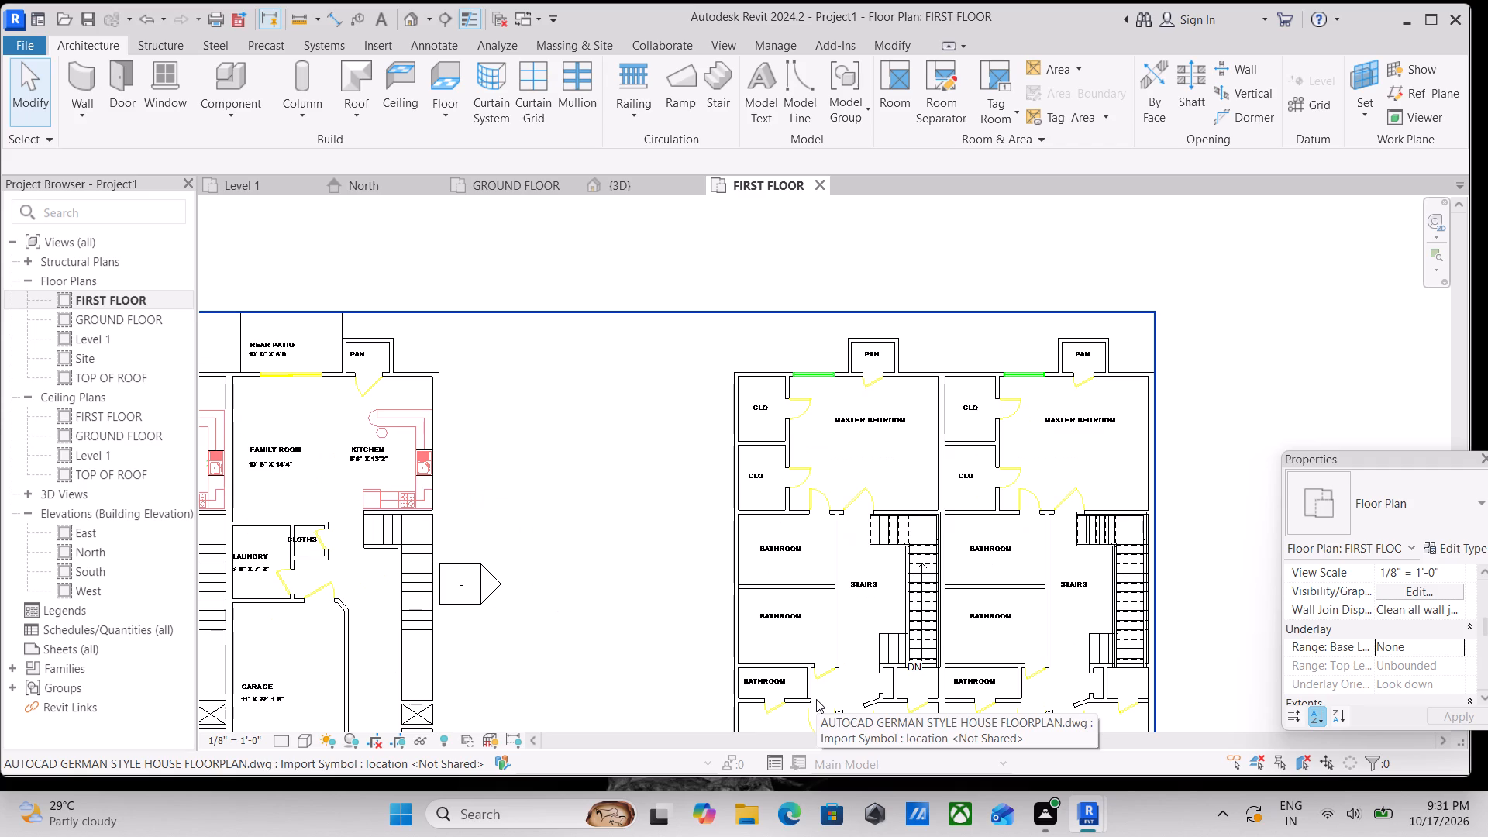
pyautogui.scroll(3, 728, 508)
pyautogui.scroll(2, 797, 584)
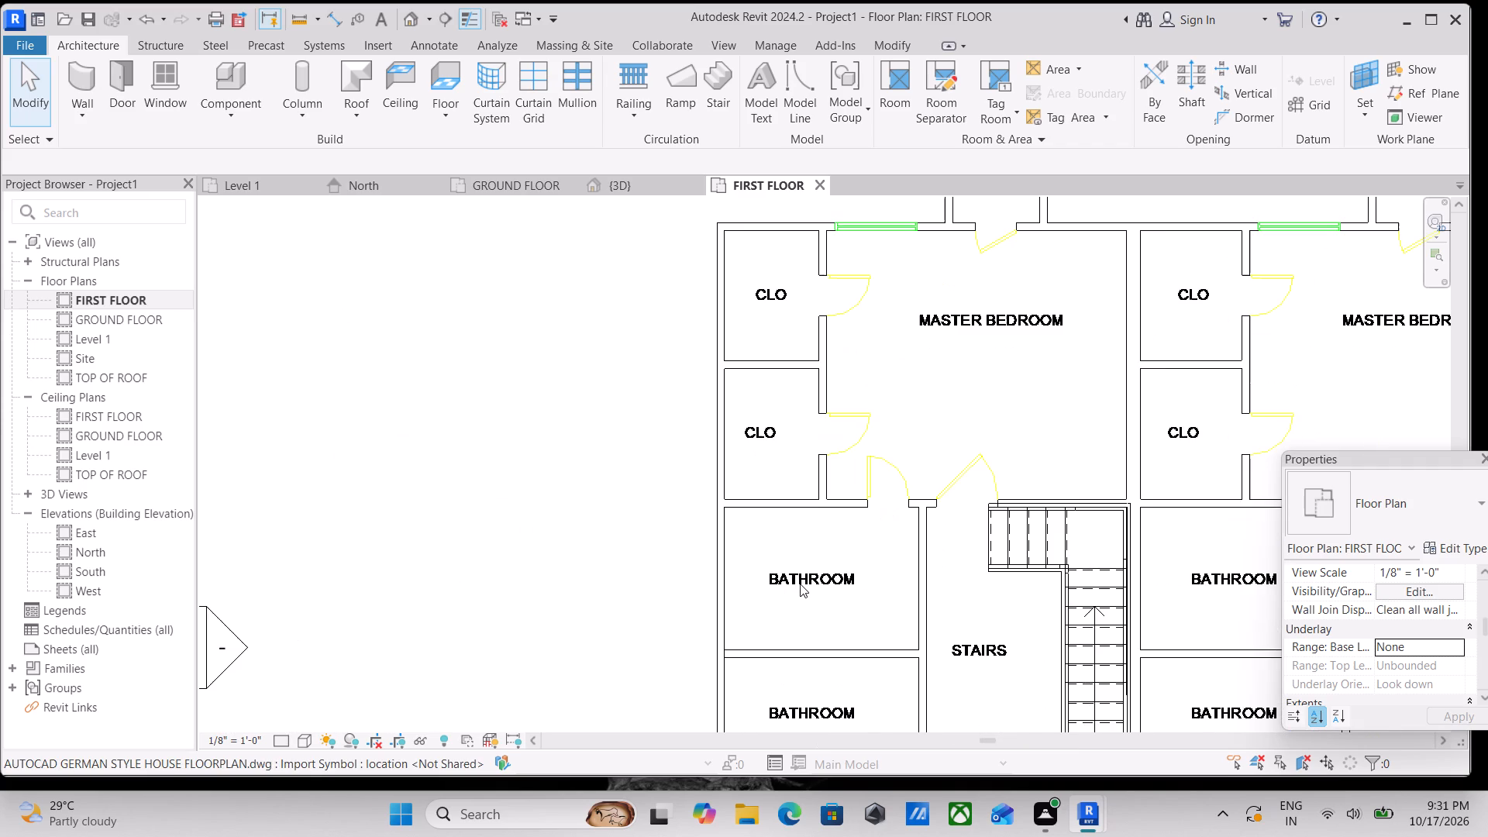
pyautogui.write('wa')
pyautogui.scroll(-2, 754, 487)
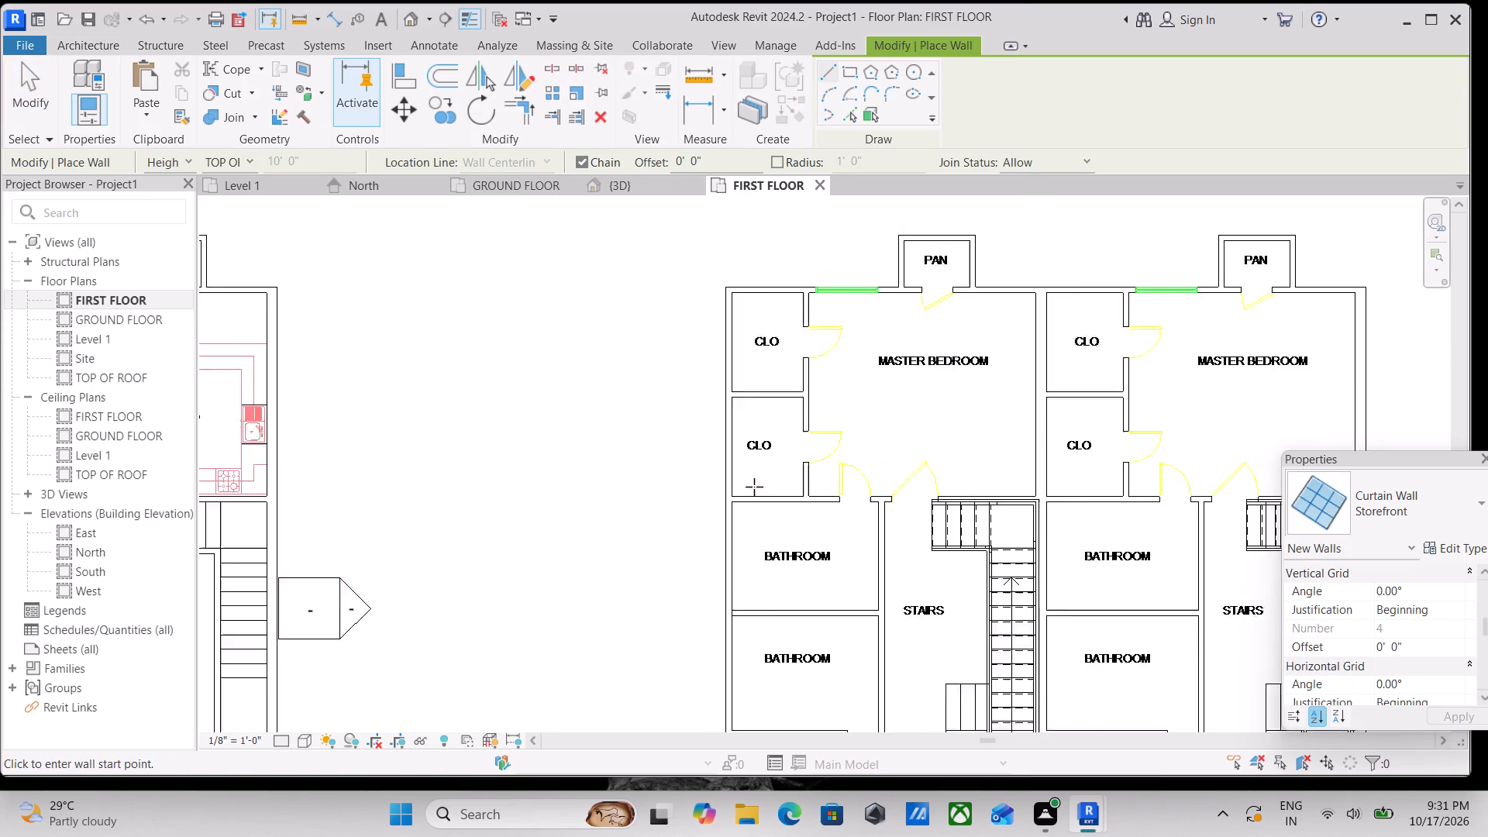
pyautogui.scroll(-1, 754, 487)
pyautogui.moveTo(754, 487); pyautogui.dragTo(725, 629, button='middle')
pyautogui.scroll(3, 704, 457)
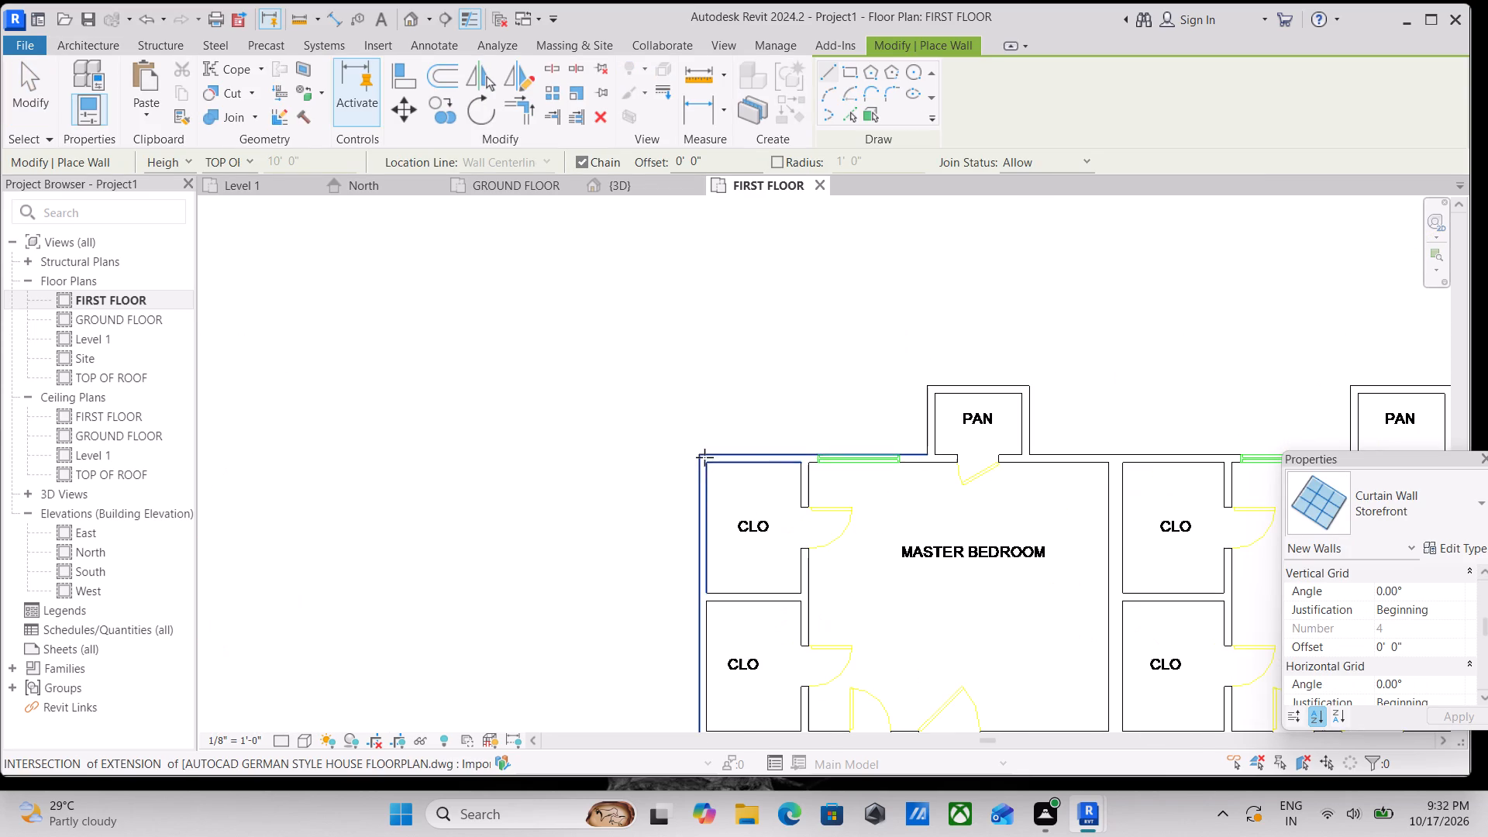
pyautogui.click(1462, 511)
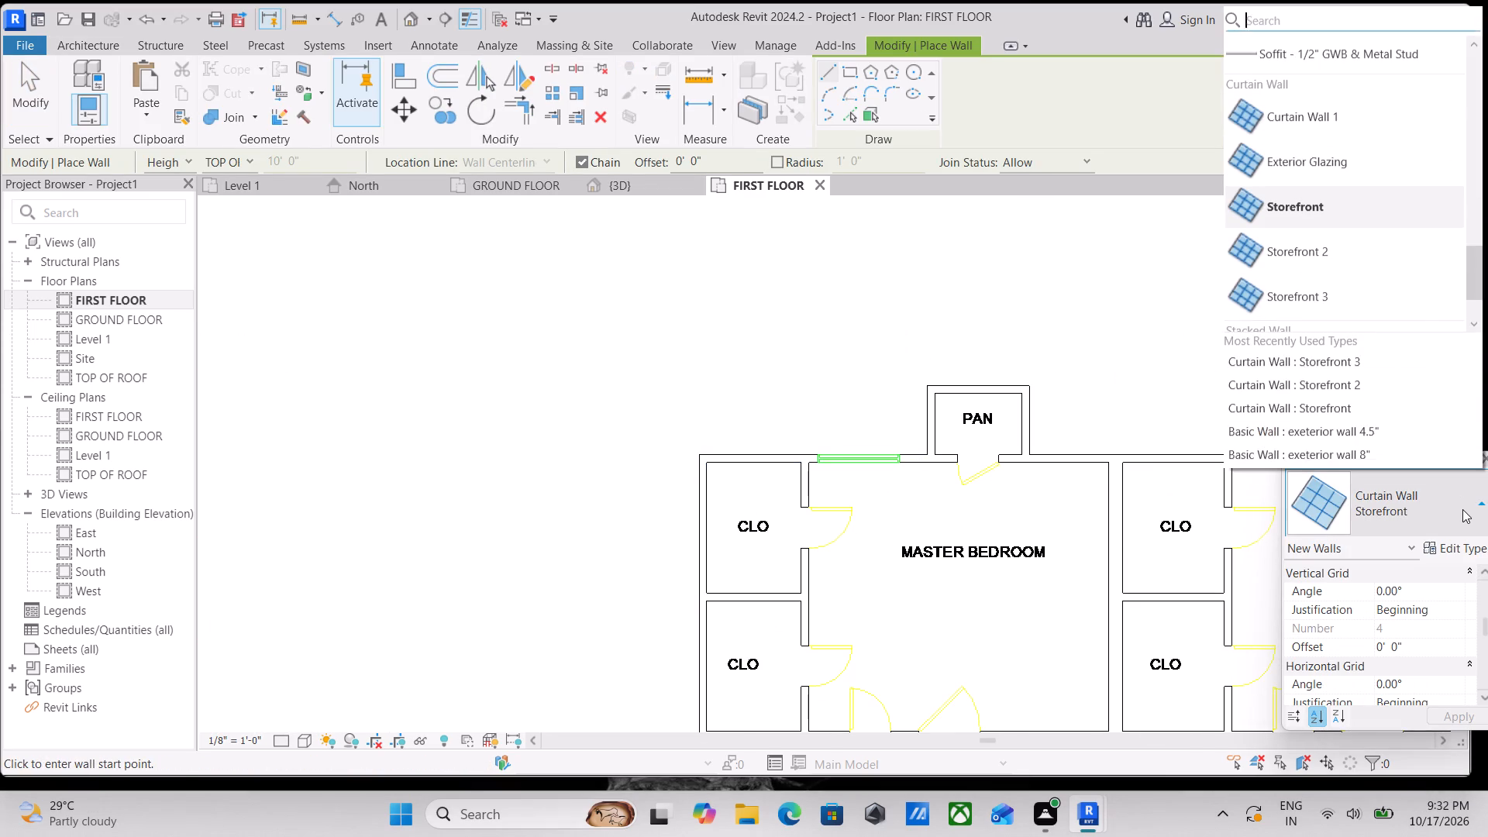
pyautogui.scroll(3, 1425, 351)
pyautogui.scroll(7, 1404, 100)
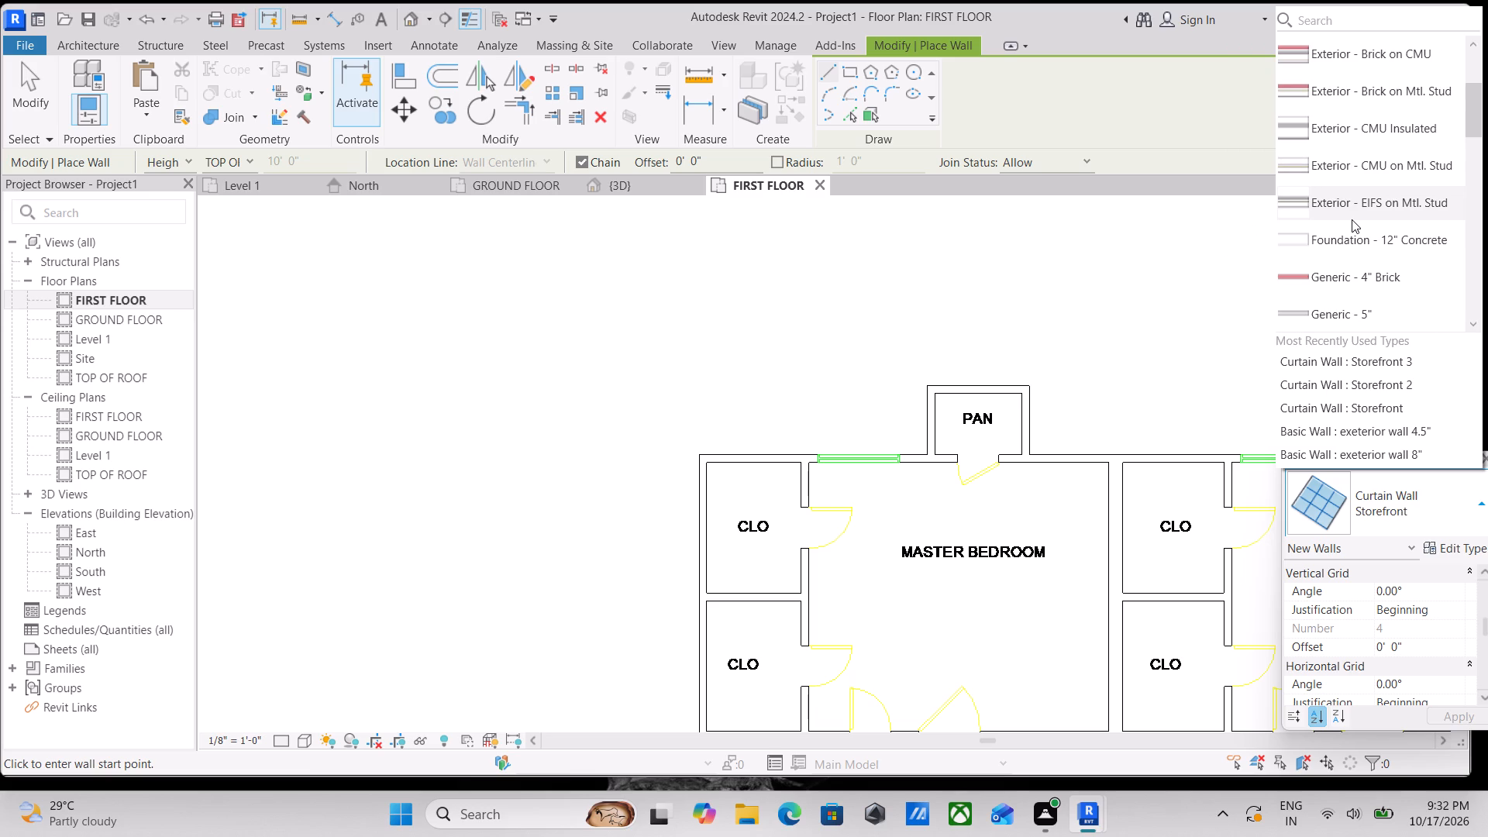
pyautogui.scroll(5, 1352, 219)
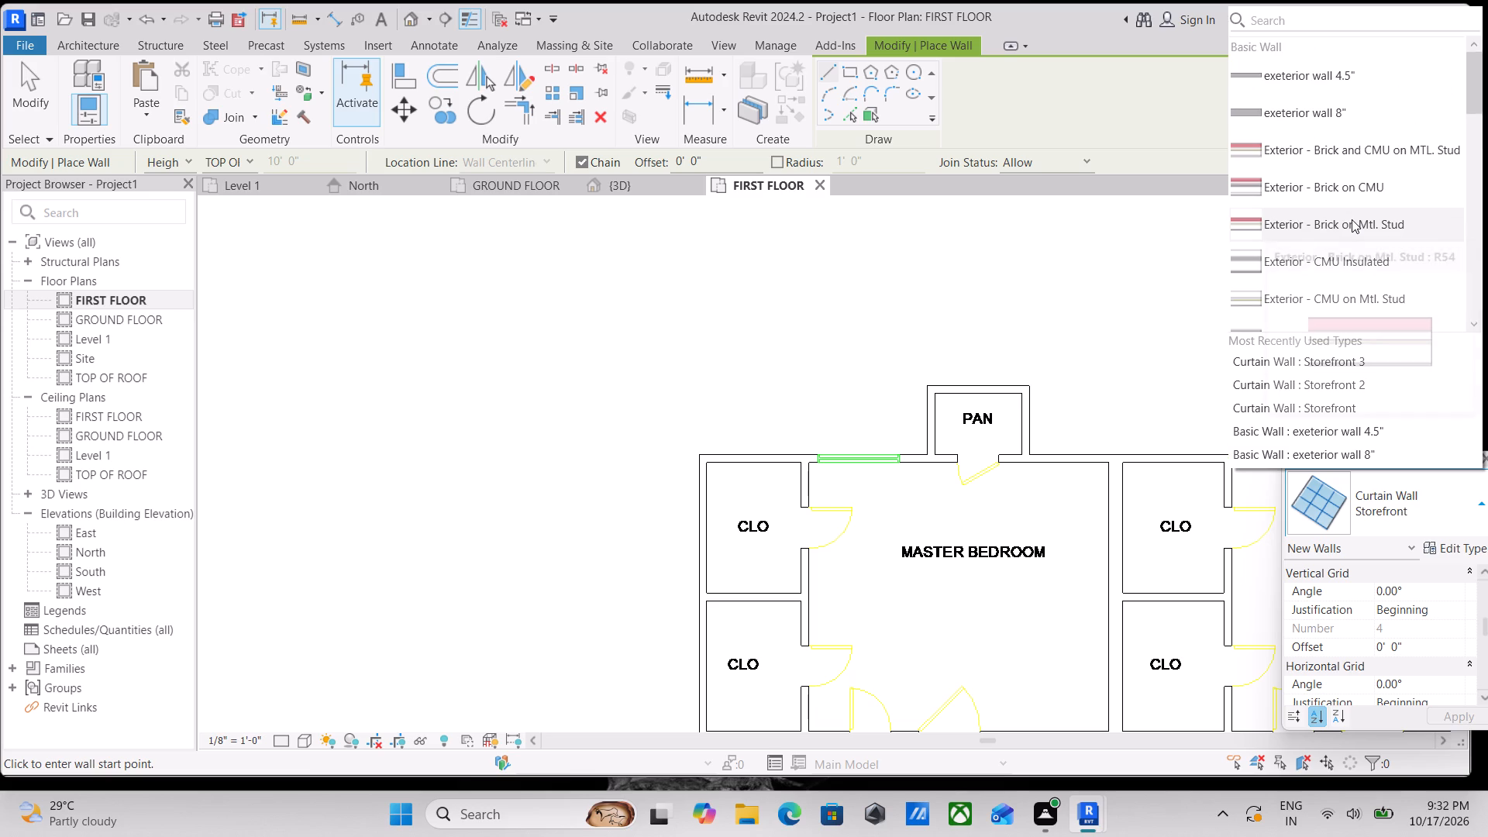
pyautogui.click(1326, 85)
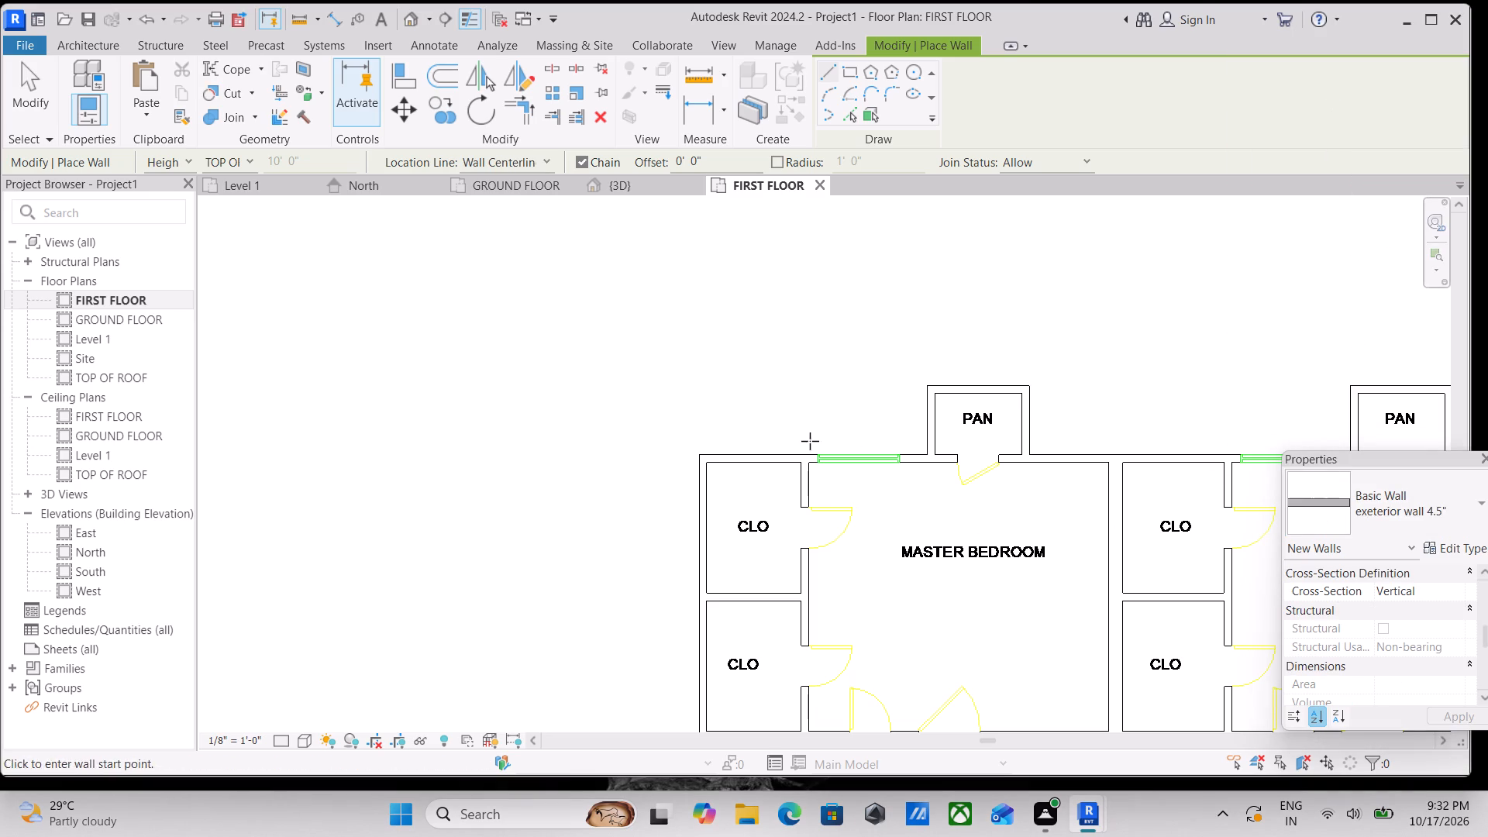
pyautogui.scroll(3, 764, 465)
pyautogui.scroll(2, 677, 441)
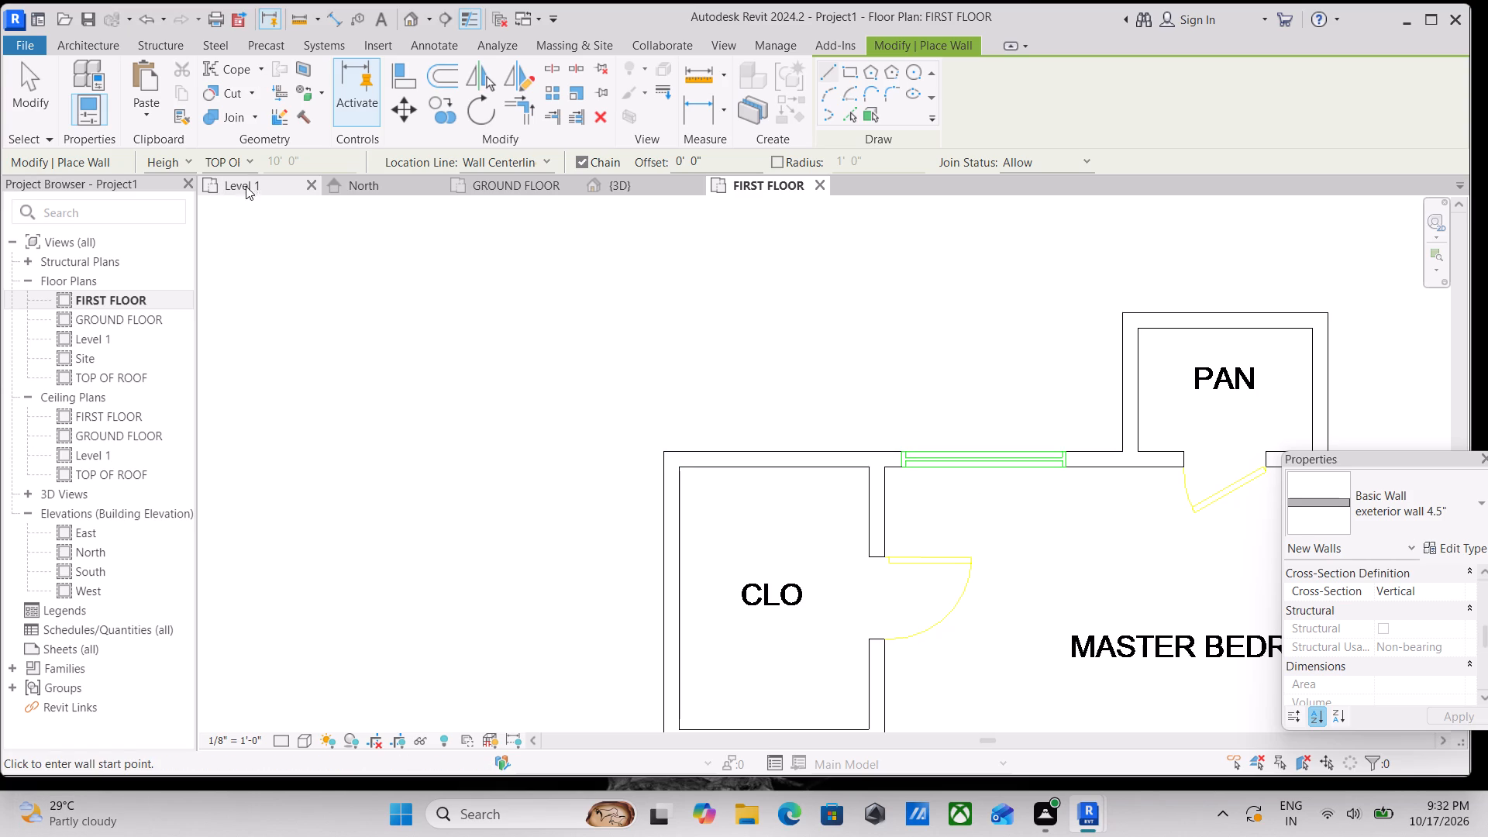
pyautogui.click(555, 160)
pyautogui.click(541, 159)
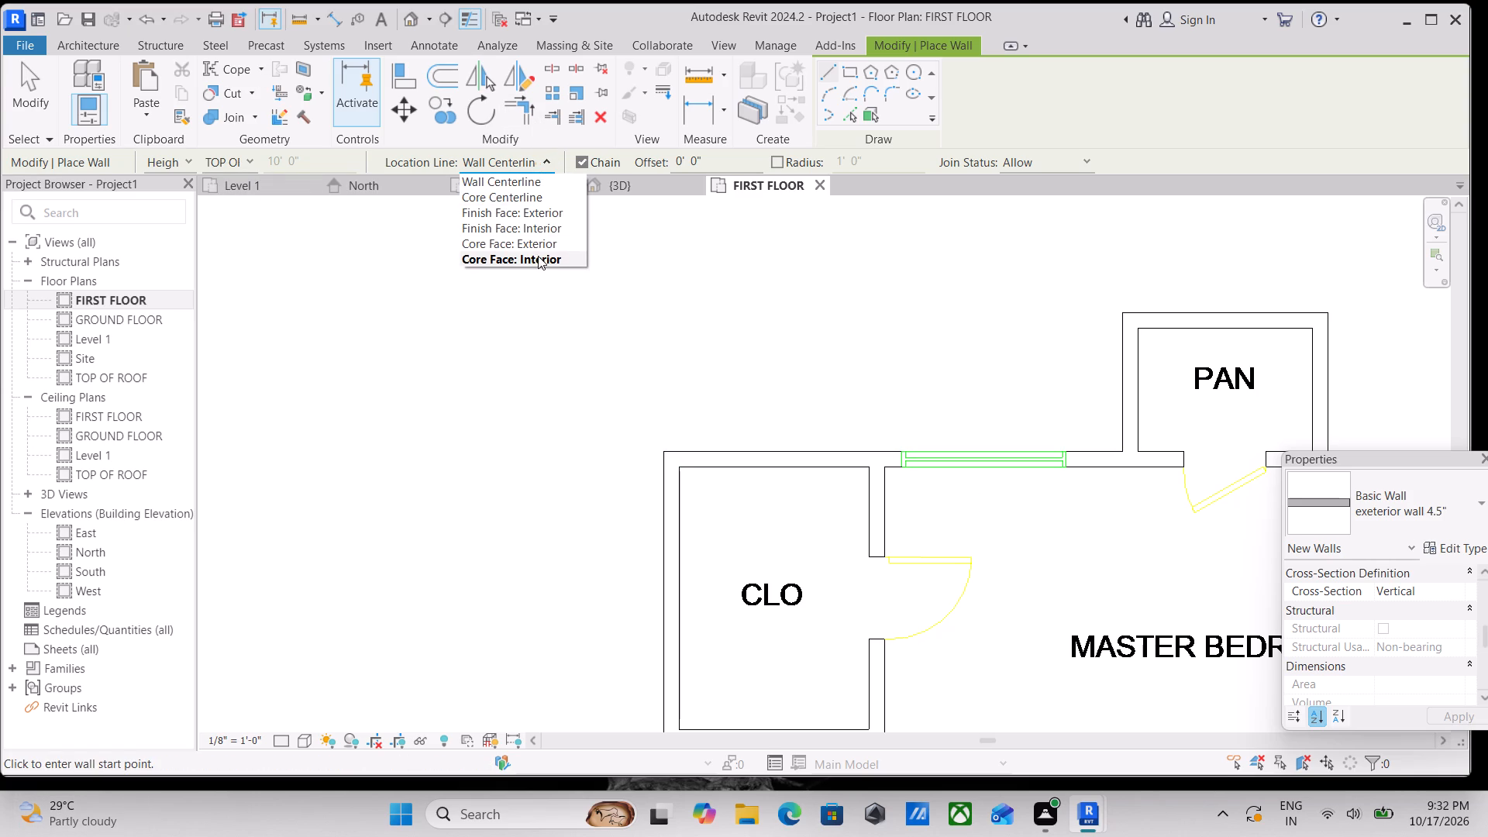
pyautogui.click(537, 258)
# Draw the left unit's outer side wall along the imported plan, from the rear corner at the closet to the front bedroom corner.
pyautogui.scroll(-1, 770, 442)
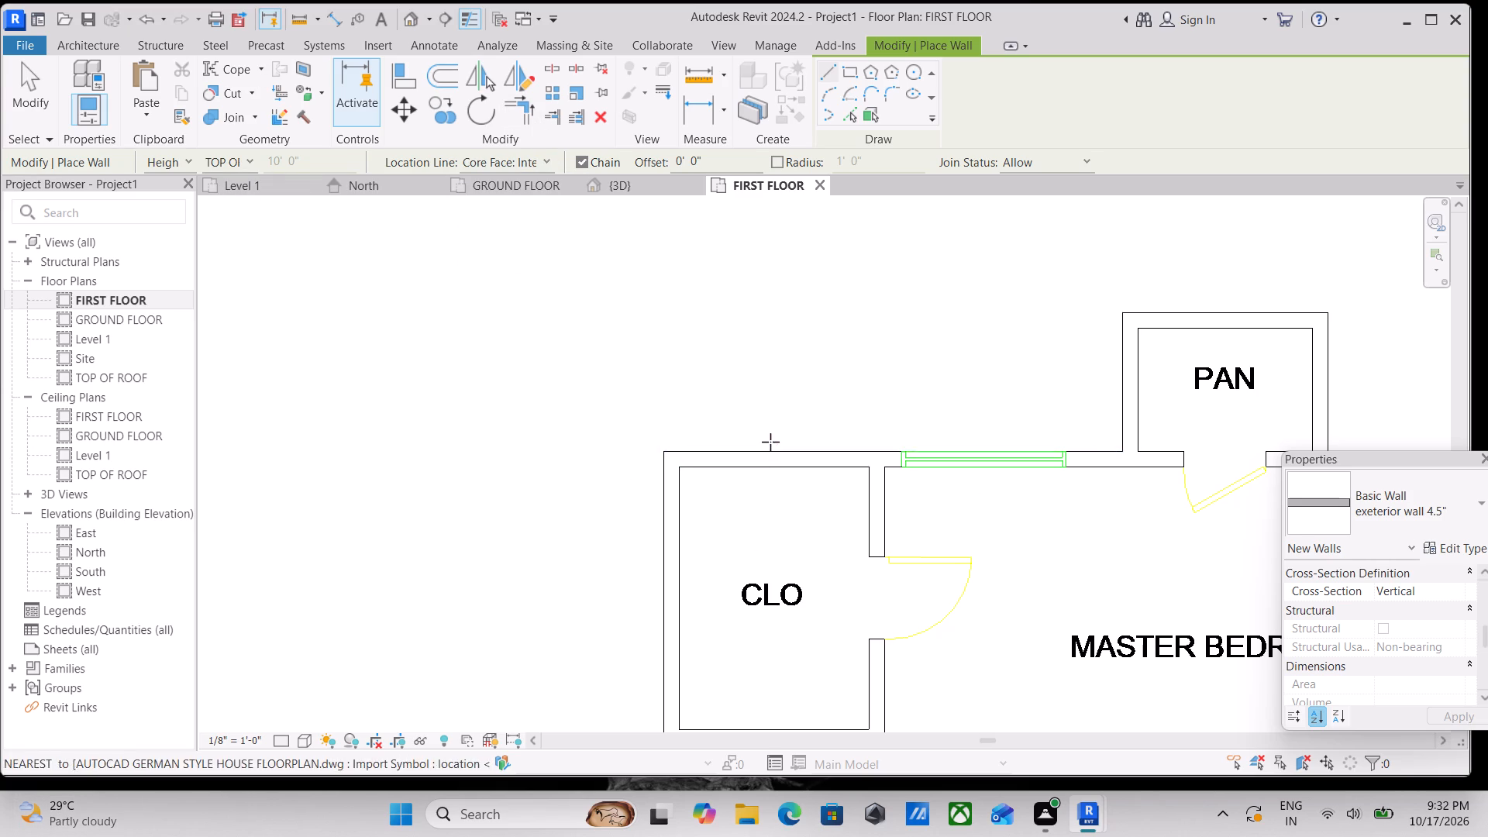
pyautogui.moveTo(759, 428); pyautogui.dragTo(548, 263, button='middle')
pyautogui.scroll(1, 546, 260)
pyautogui.scroll(-7, 568, 280)
pyautogui.scroll(-3, 700, 288)
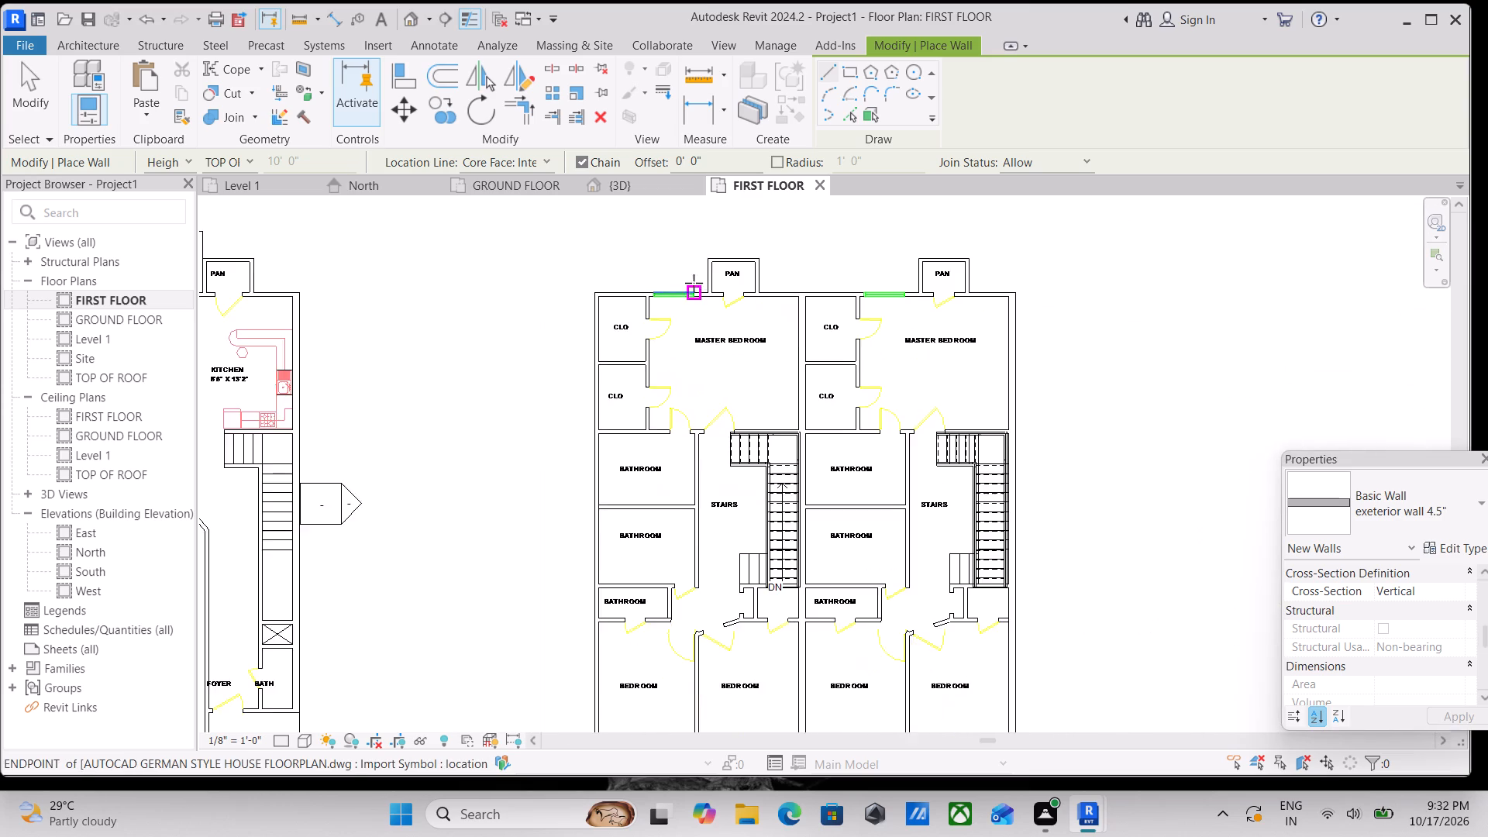
pyautogui.moveTo(687, 280); pyautogui.dragTo(696, 201, button='middle')
pyautogui.scroll(3, 612, 318)
pyautogui.moveTo(607, 312); pyautogui.dragTo(656, 428, button='middle')
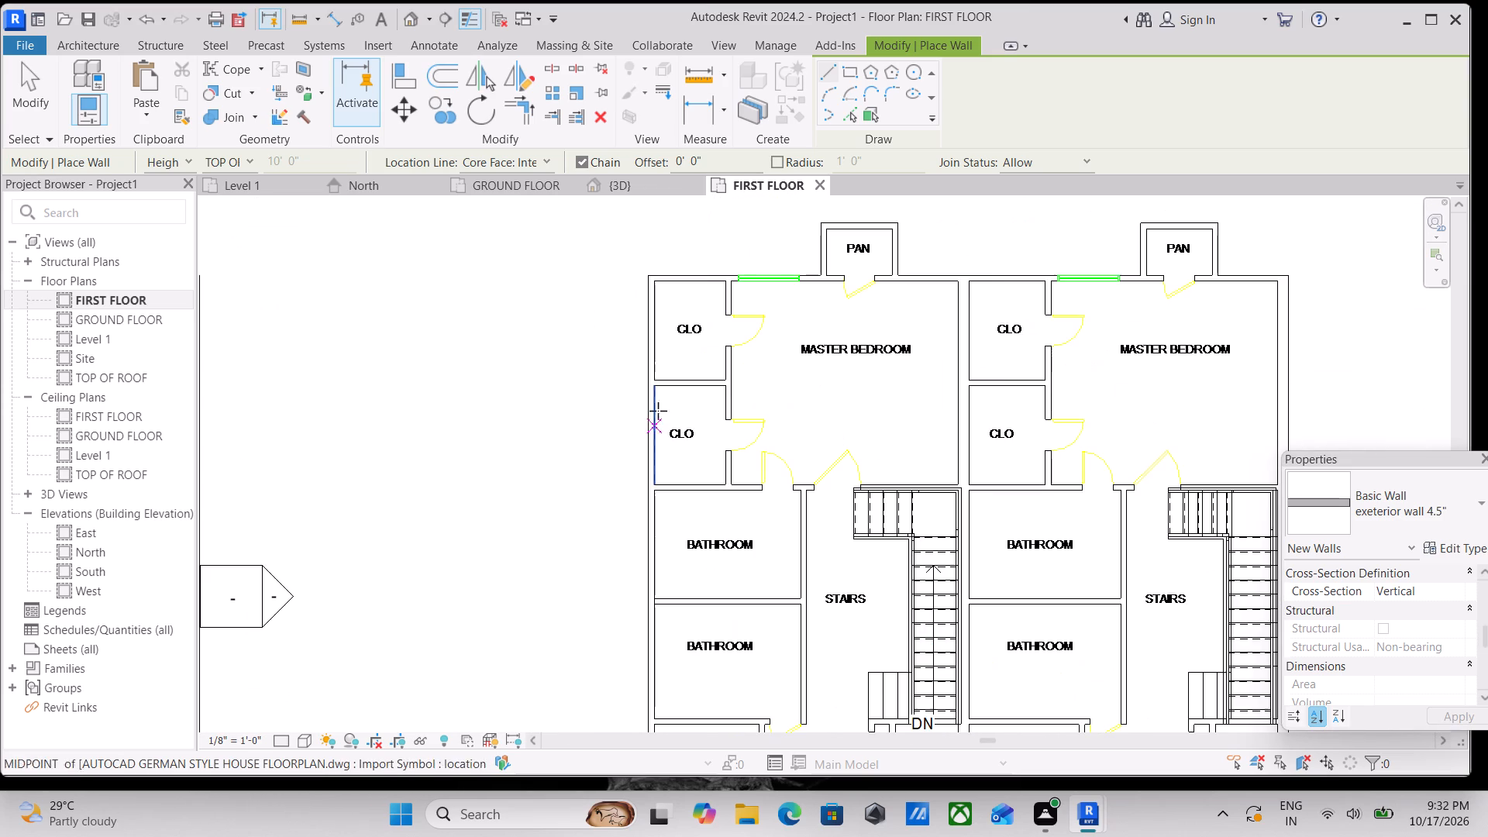
pyautogui.scroll(4, 649, 317)
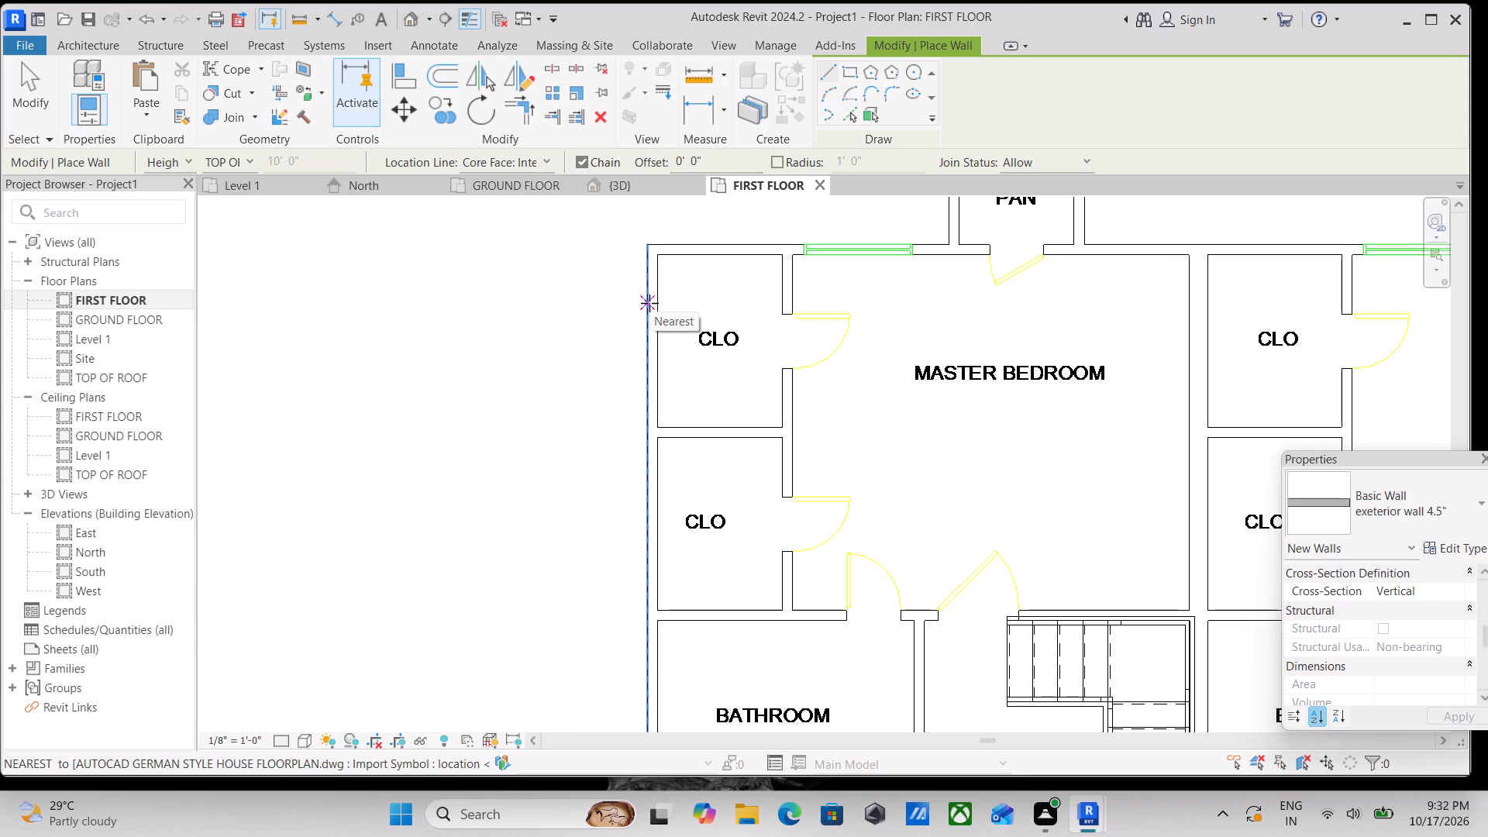
pyautogui.scroll(2, 598, 160)
pyautogui.scroll(2, 629, 224)
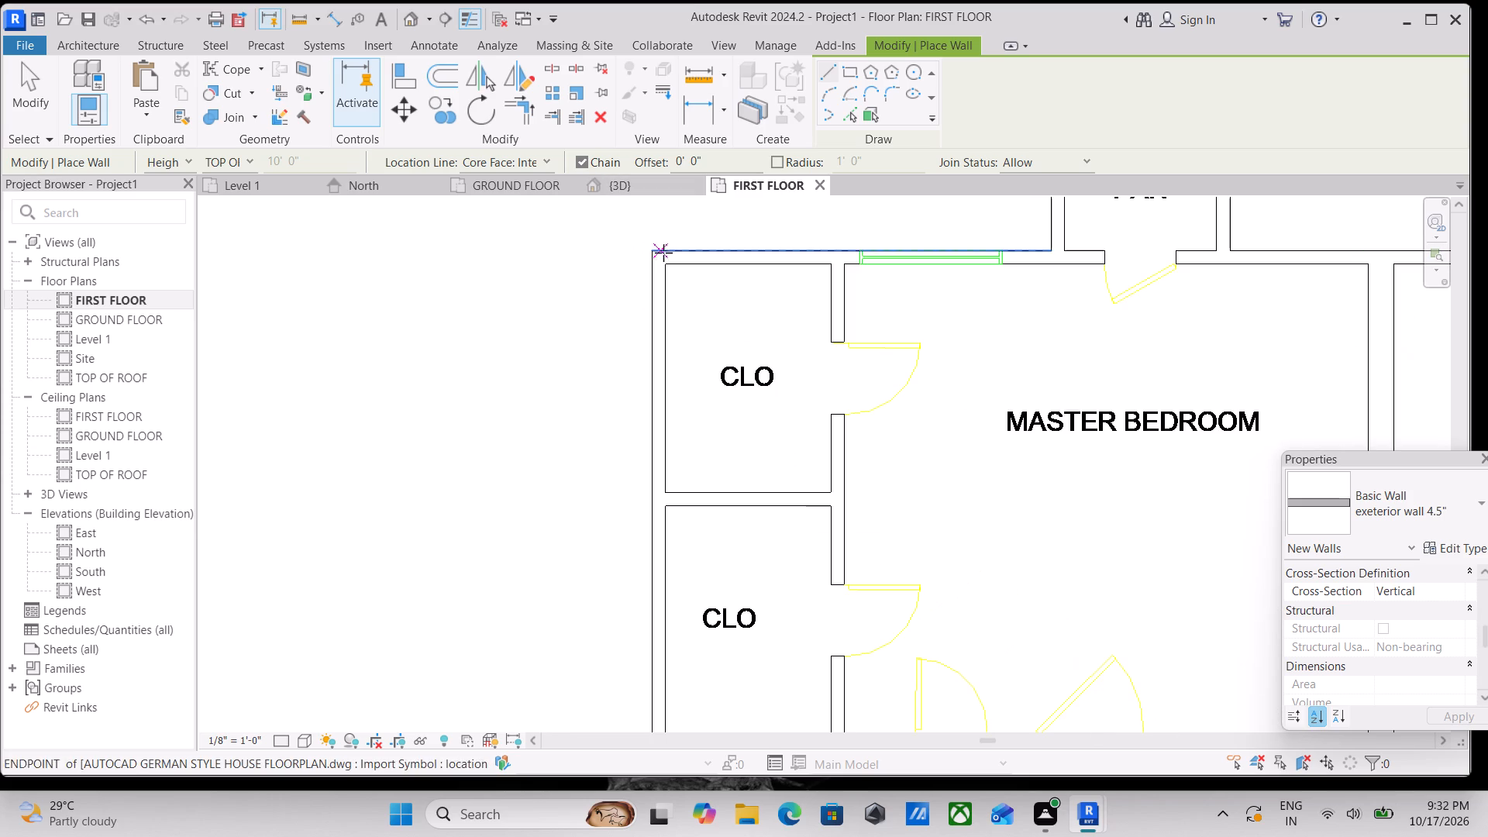
pyautogui.click(655, 256)
pyautogui.scroll(-1, 653, 469)
pyautogui.moveTo(653, 469); pyautogui.dragTo(641, 317, button='middle')
pyautogui.scroll(1, 643, 343)
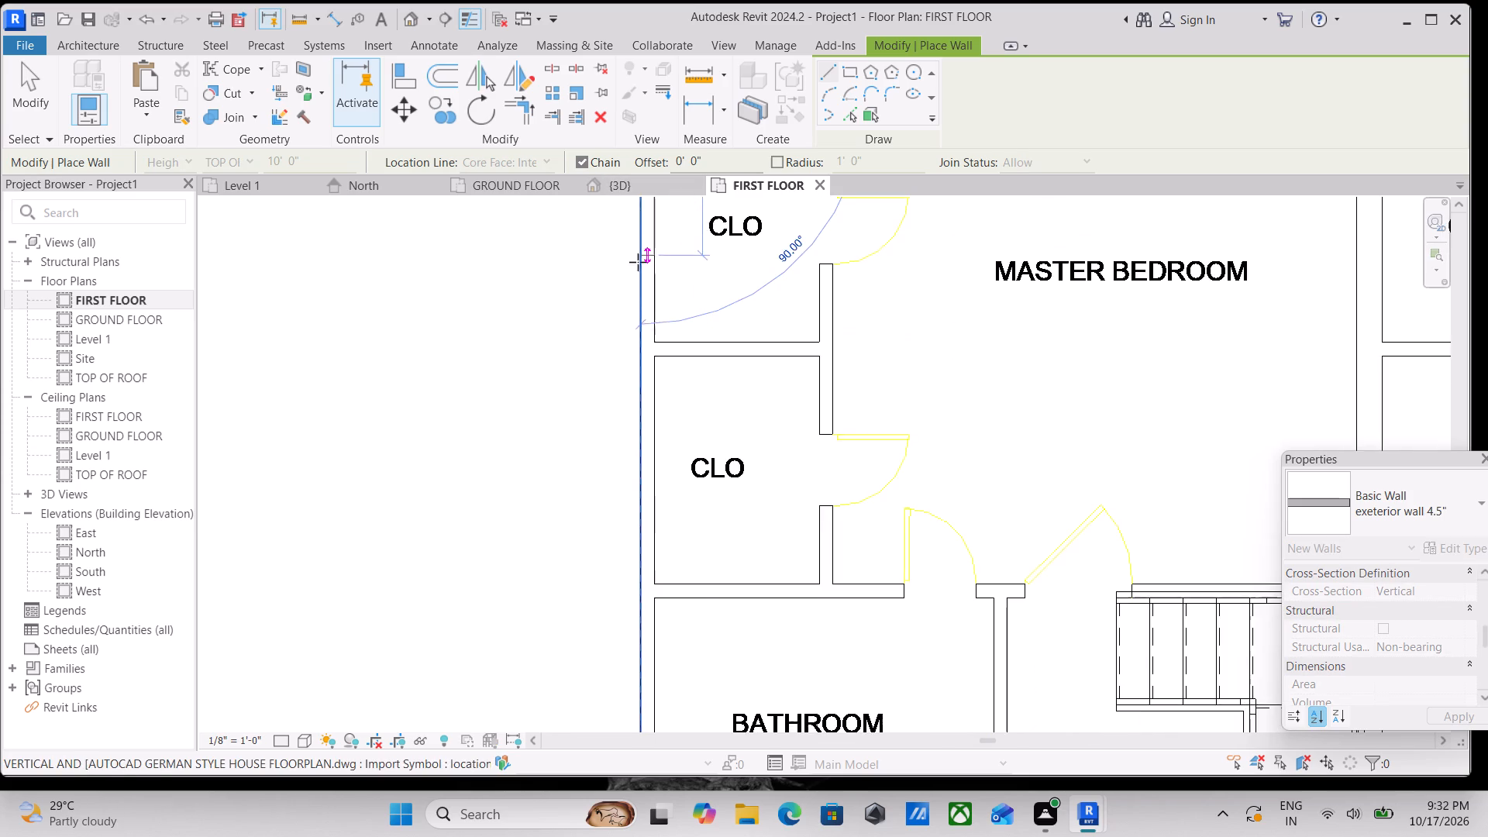
pyautogui.scroll(-4, 632, 399)
pyautogui.moveTo(633, 440); pyautogui.dragTo(616, 210, button='middle')
pyautogui.scroll(1, 617, 202)
pyautogui.scroll(-4, 618, 361)
pyautogui.moveTo(618, 415); pyautogui.dragTo(611, 236, button='middle')
pyautogui.scroll(-2, 614, 265)
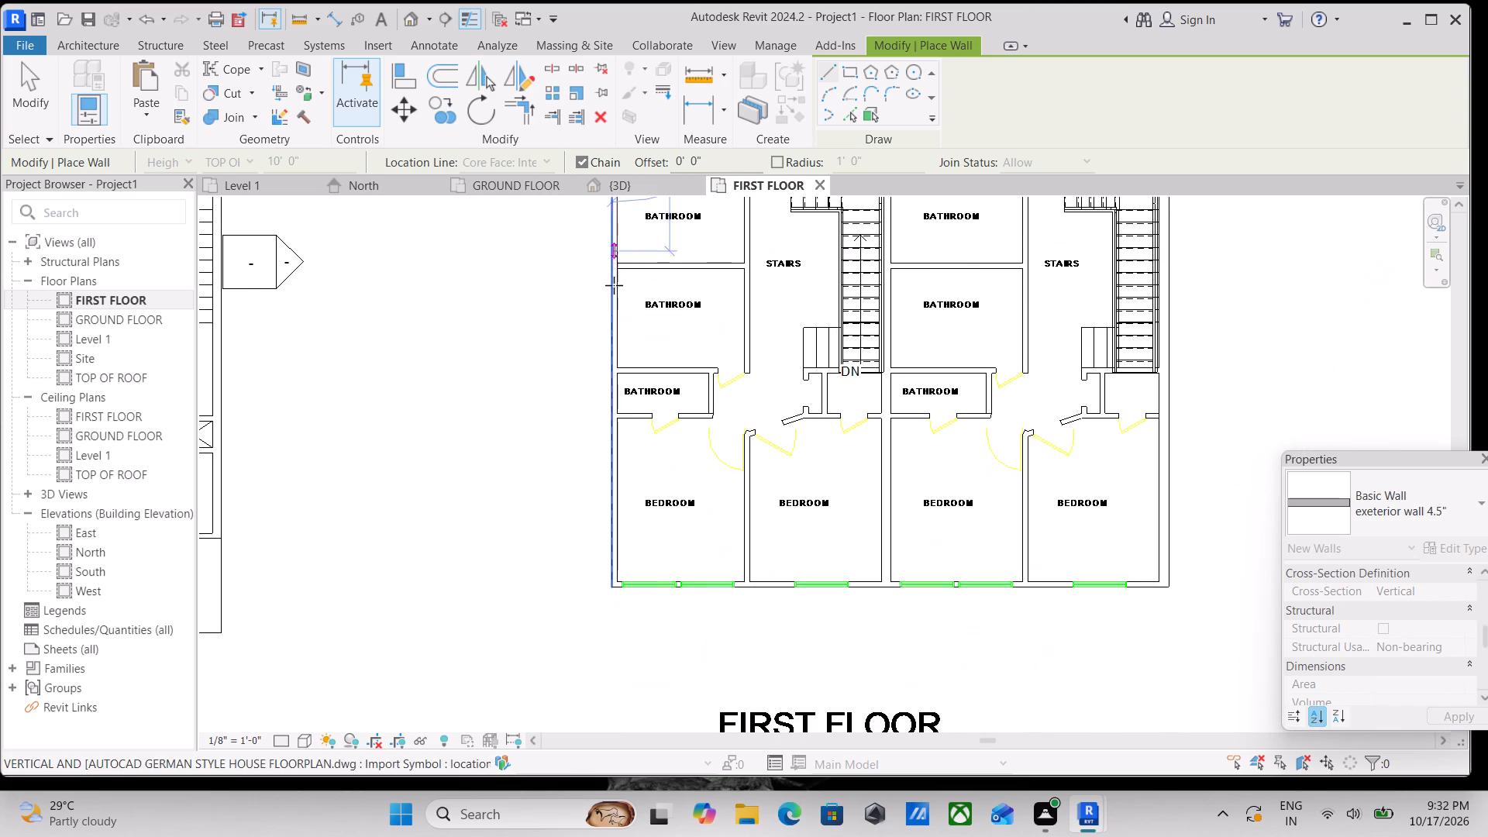
pyautogui.scroll(-1, 614, 285)
pyautogui.scroll(3, 624, 436)
pyautogui.scroll(1, 614, 511)
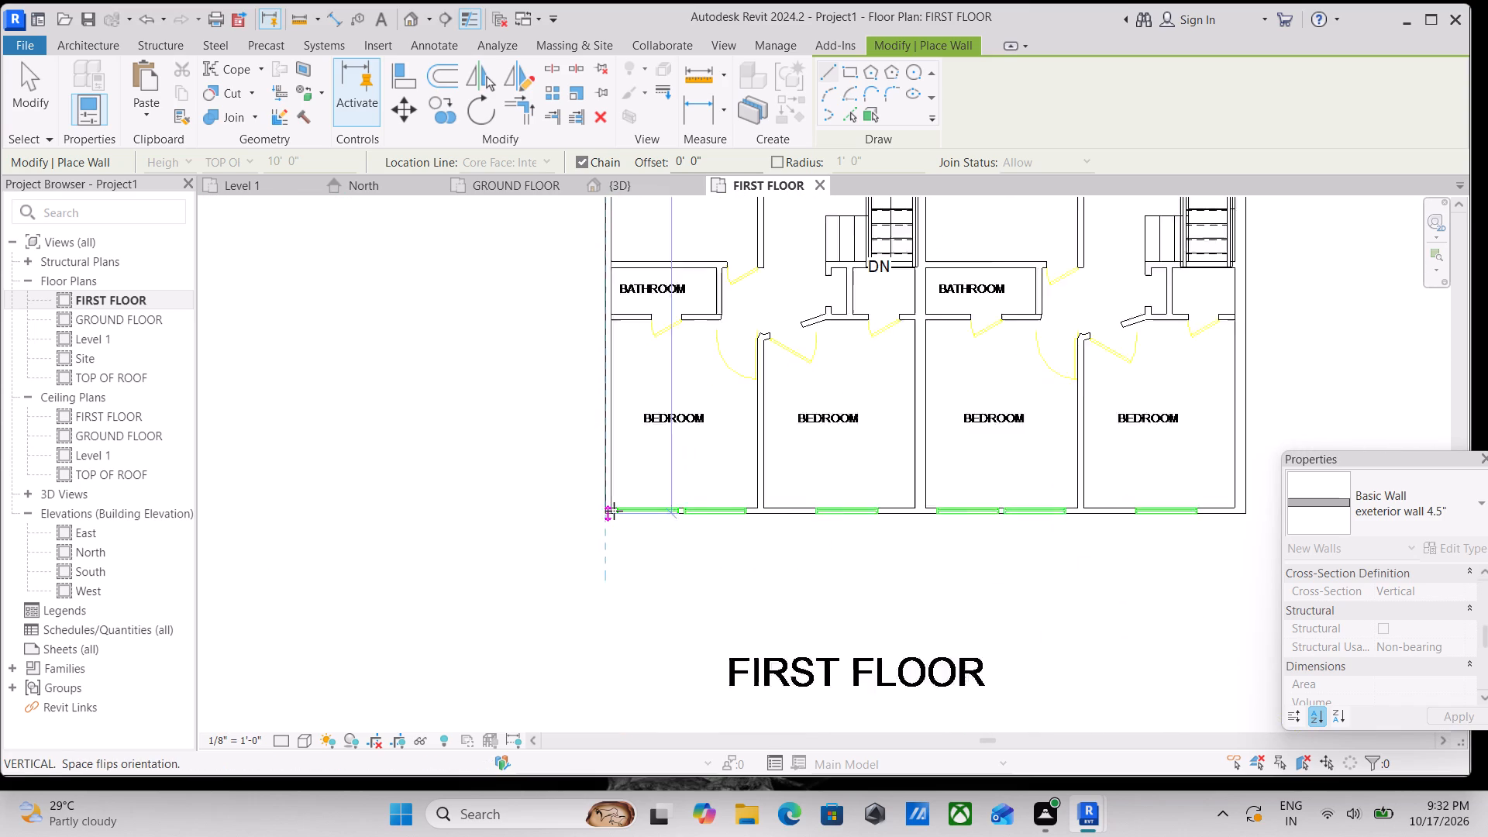
pyautogui.scroll(2, 614, 511)
pyautogui.scroll(-2, 613, 485)
pyautogui.moveTo(613, 485); pyautogui.dragTo(613, 502, button='middle')
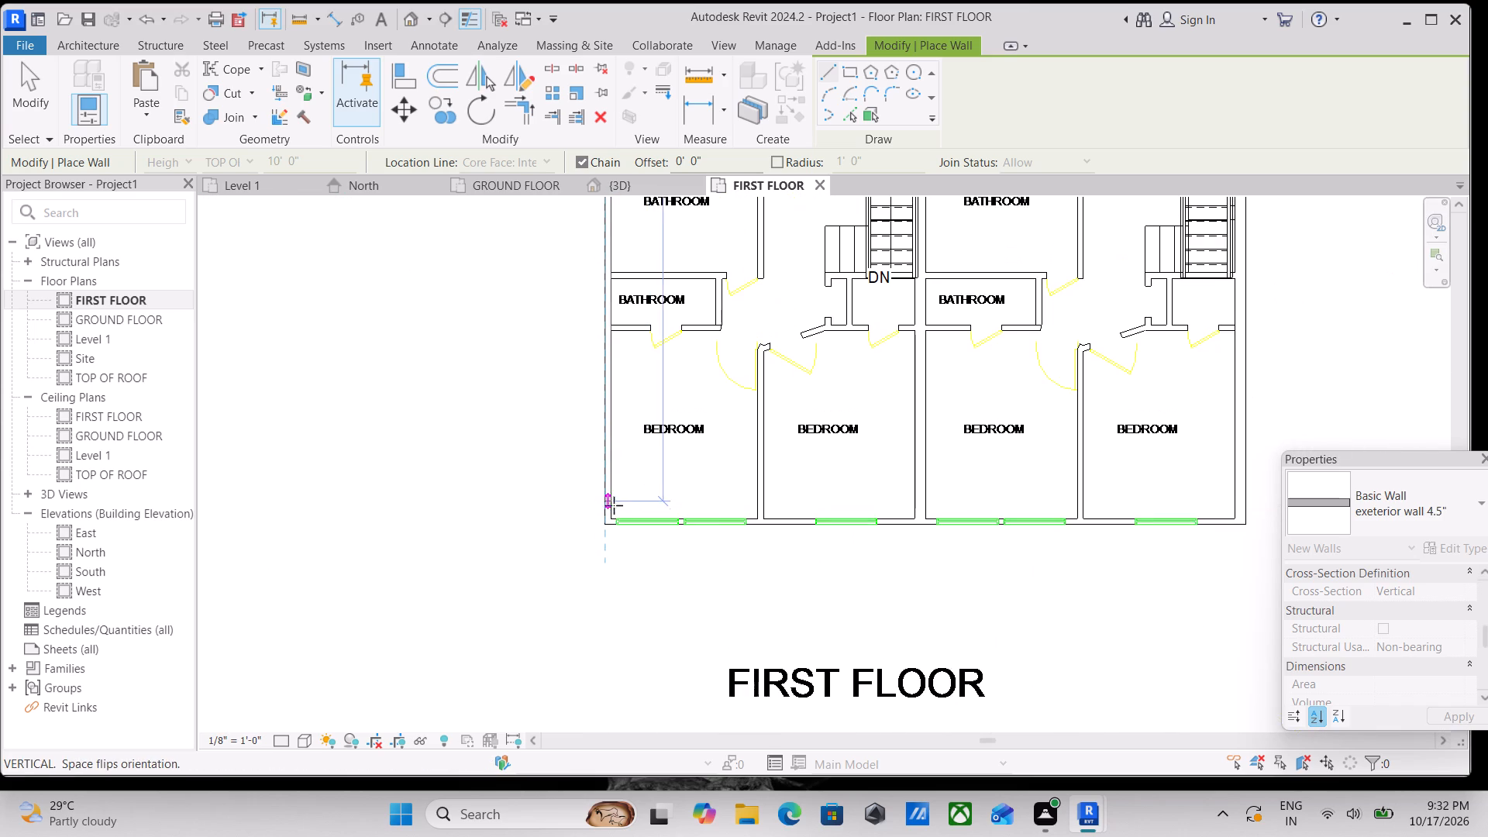
pyautogui.scroll(3, 611, 513)
pyautogui.click(604, 525)
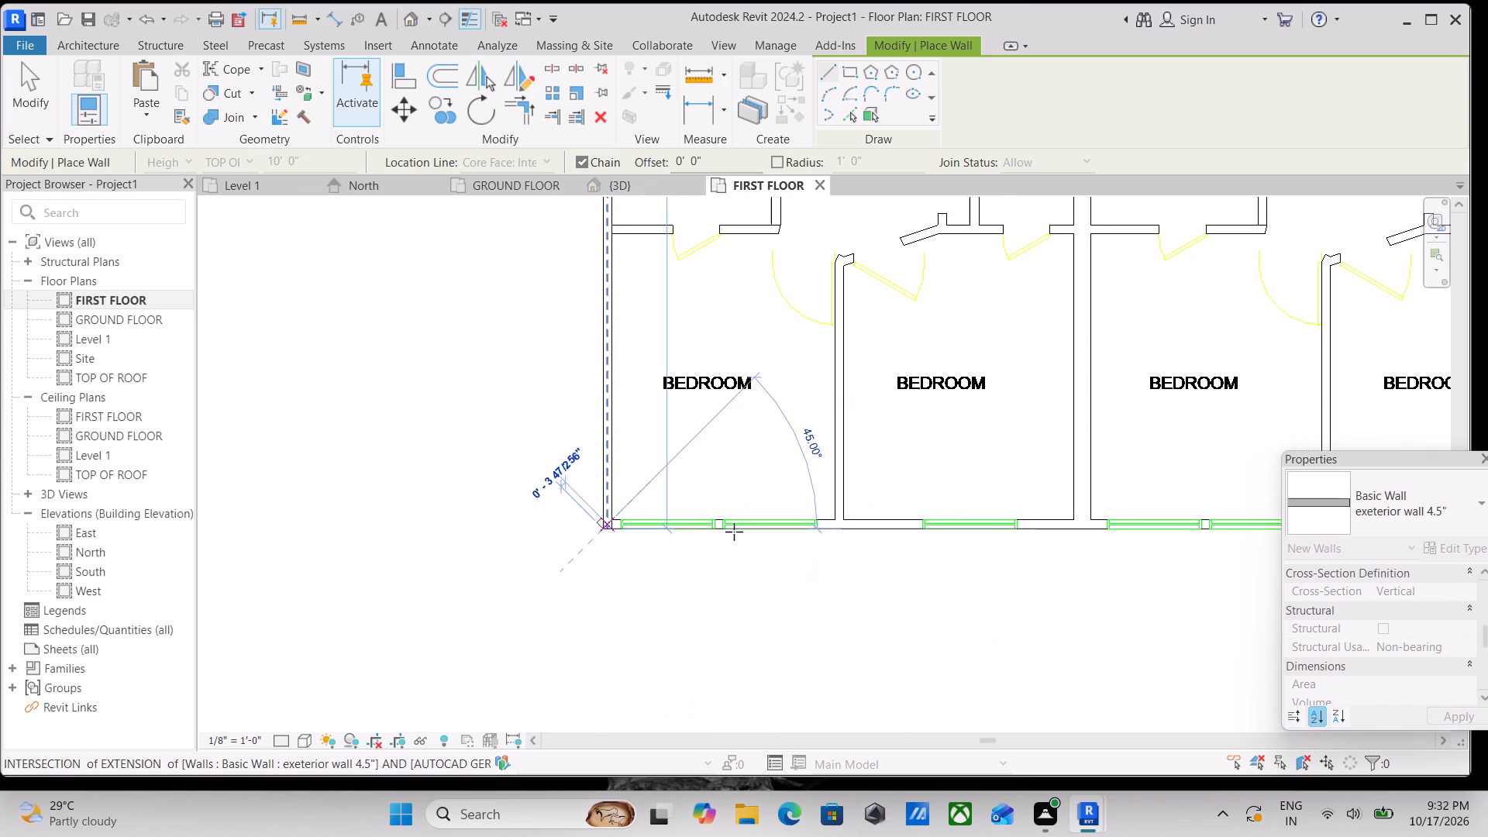
# Continue the exterior wall along the front of both units to the right unit's outer front corner, about 41'-6" long.
pyautogui.scroll(-2, 743, 532)
pyautogui.moveTo(743, 532); pyautogui.dragTo(609, 509, button='middle')
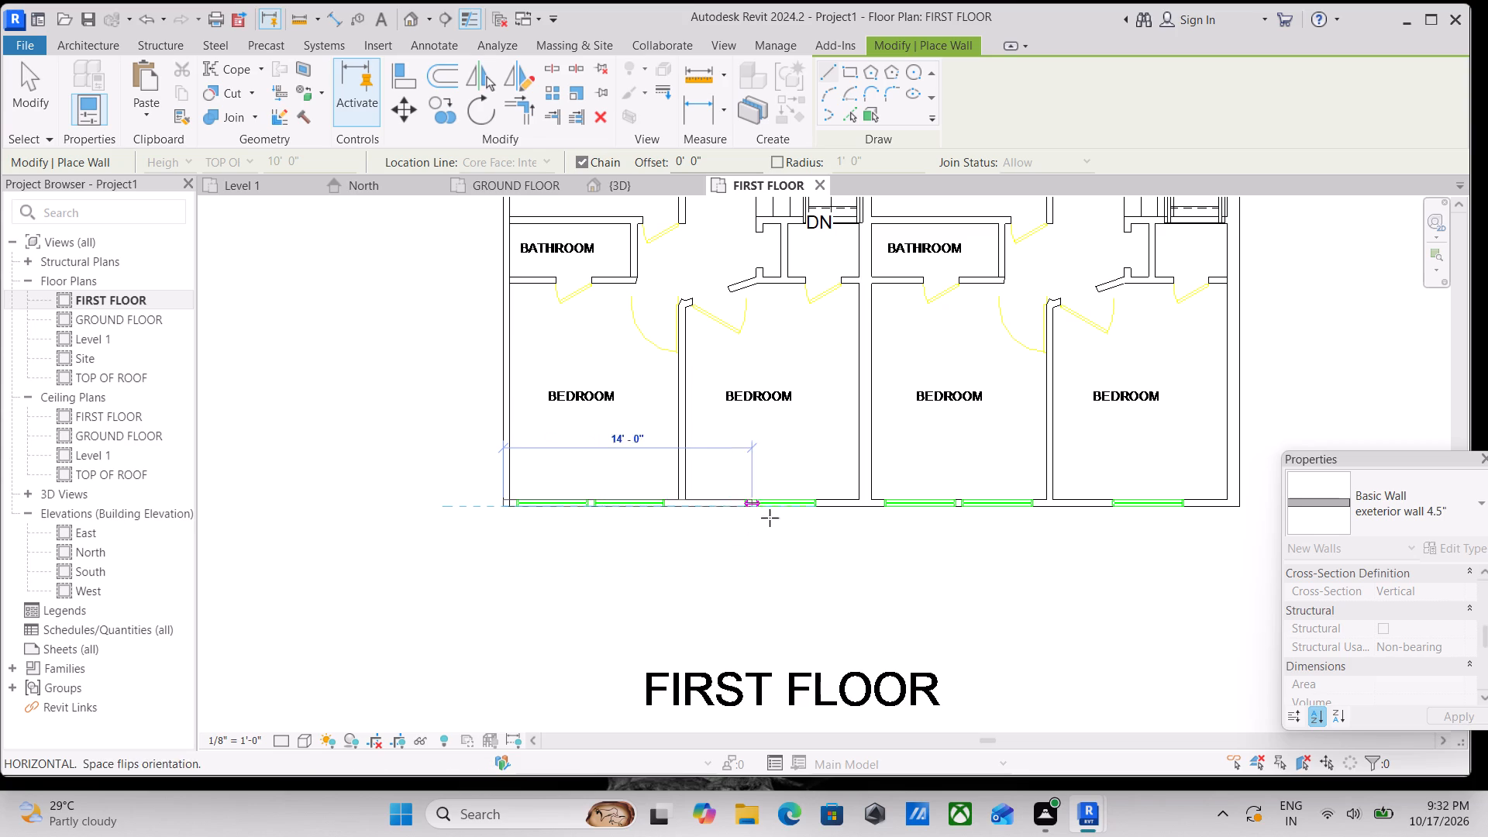
pyautogui.scroll(-1, 911, 518)
pyautogui.moveTo(901, 518); pyautogui.dragTo(595, 511, button='middle')
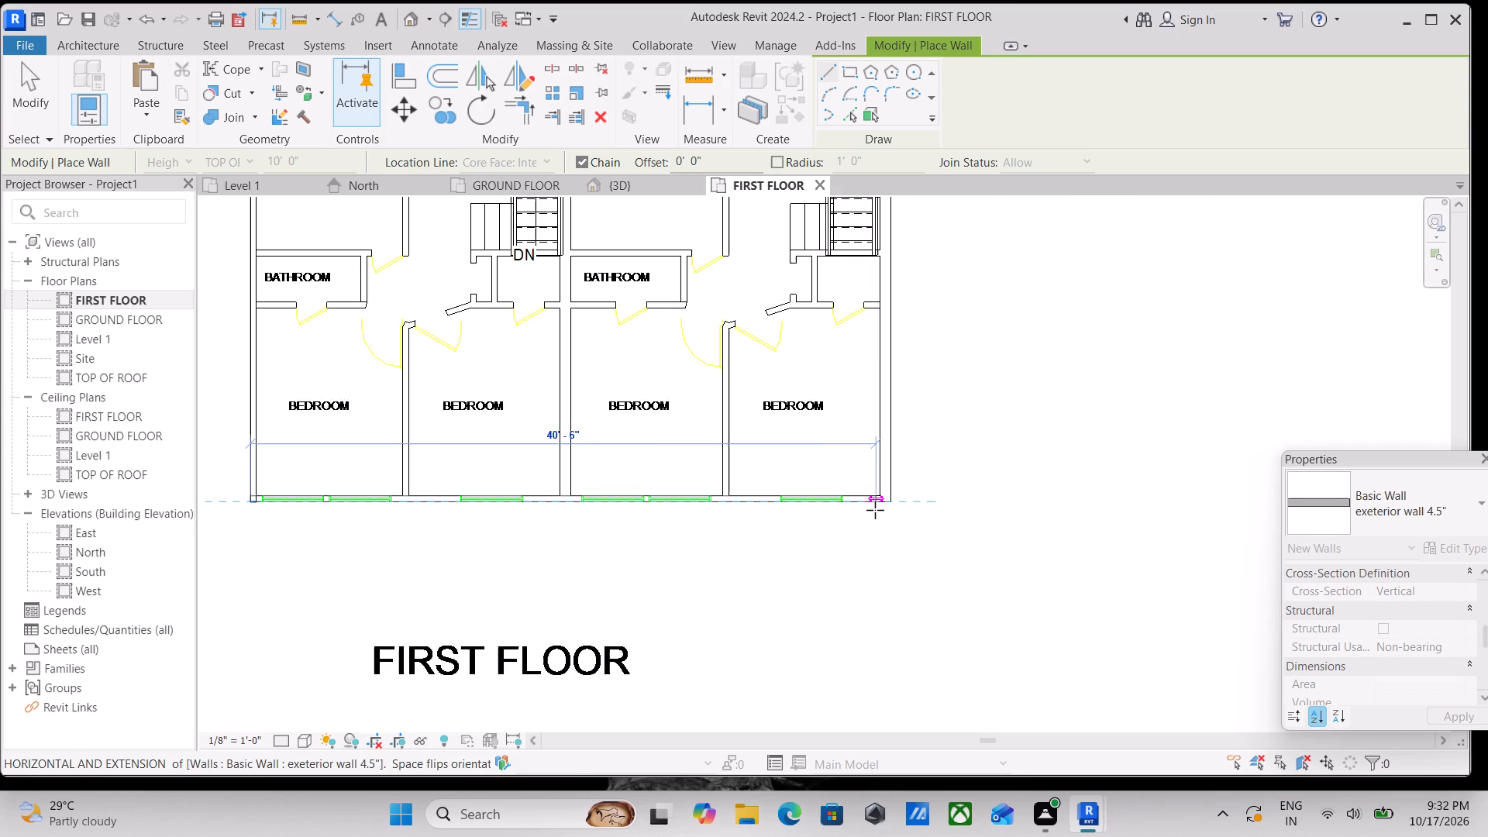
pyautogui.scroll(3, 875, 510)
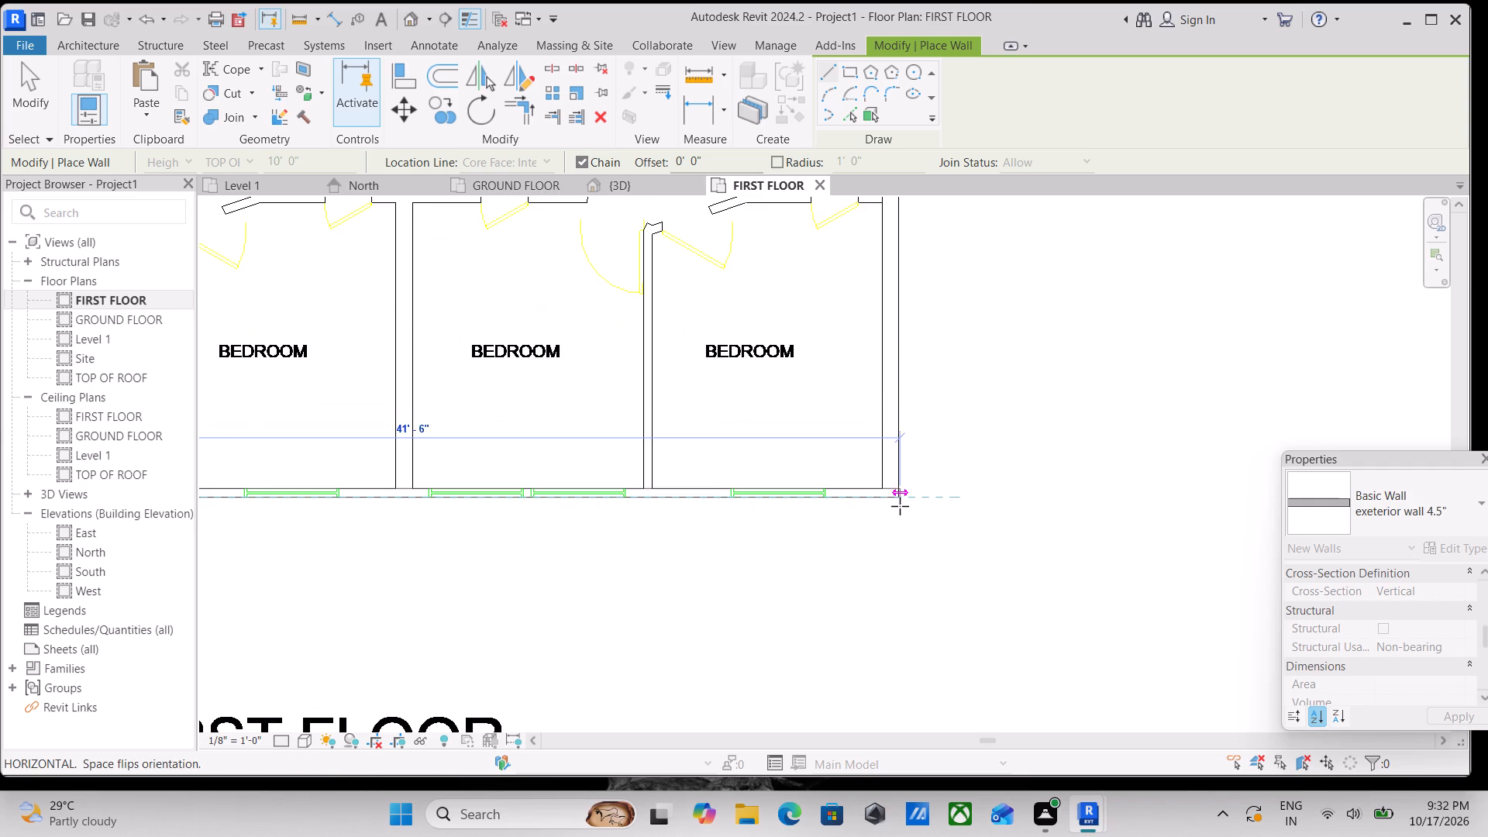
pyautogui.click(900, 503)
# Draw the right unit's outer side wall along the imported plan, from the front bedroom corner to the rear master bedroom corner.
pyautogui.scroll(-1, 895, 413)
pyautogui.moveTo(895, 412); pyautogui.dragTo(925, 569, button='middle')
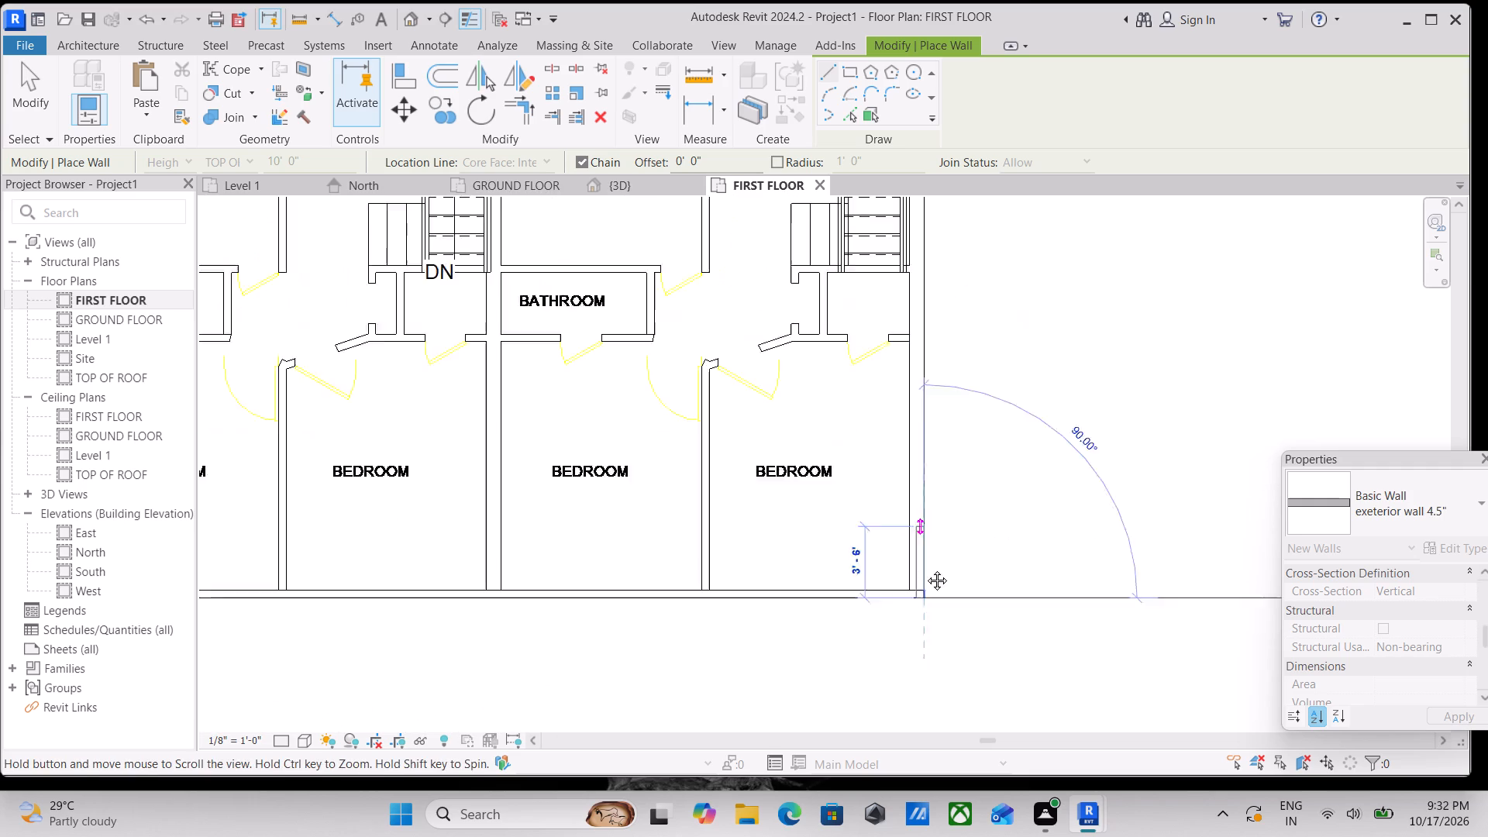
pyautogui.moveTo(925, 569); pyautogui.dragTo(925, 604, button='middle')
pyautogui.scroll(-1, 941, 388)
pyautogui.moveTo(942, 391); pyautogui.dragTo(928, 560, button='middle')
pyautogui.moveTo(935, 315); pyautogui.dragTo(949, 607, button='middle')
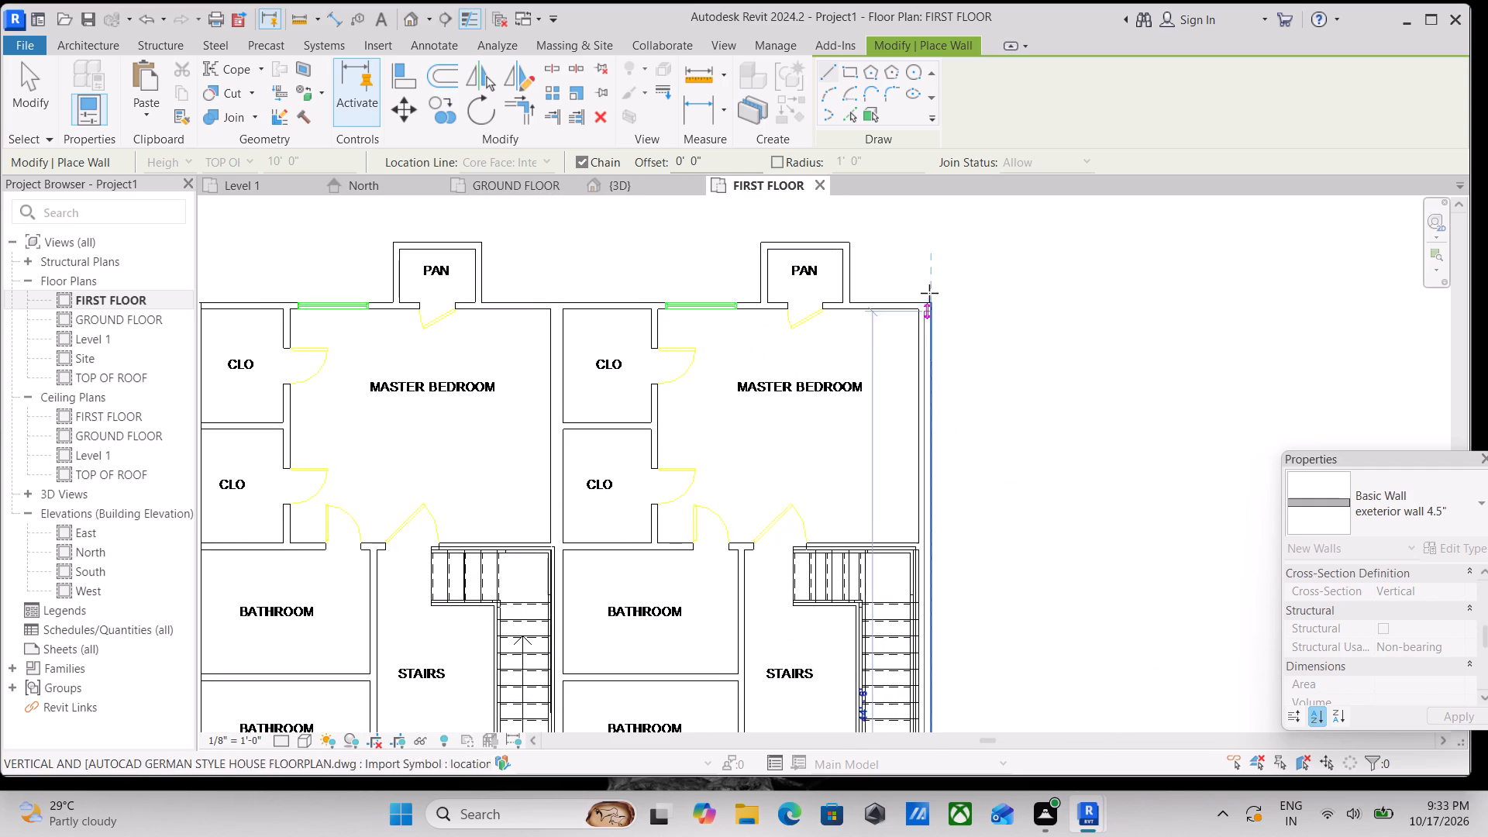
pyautogui.moveTo(934, 318); pyautogui.dragTo(933, 439, button='middle')
pyautogui.scroll(5, 931, 418)
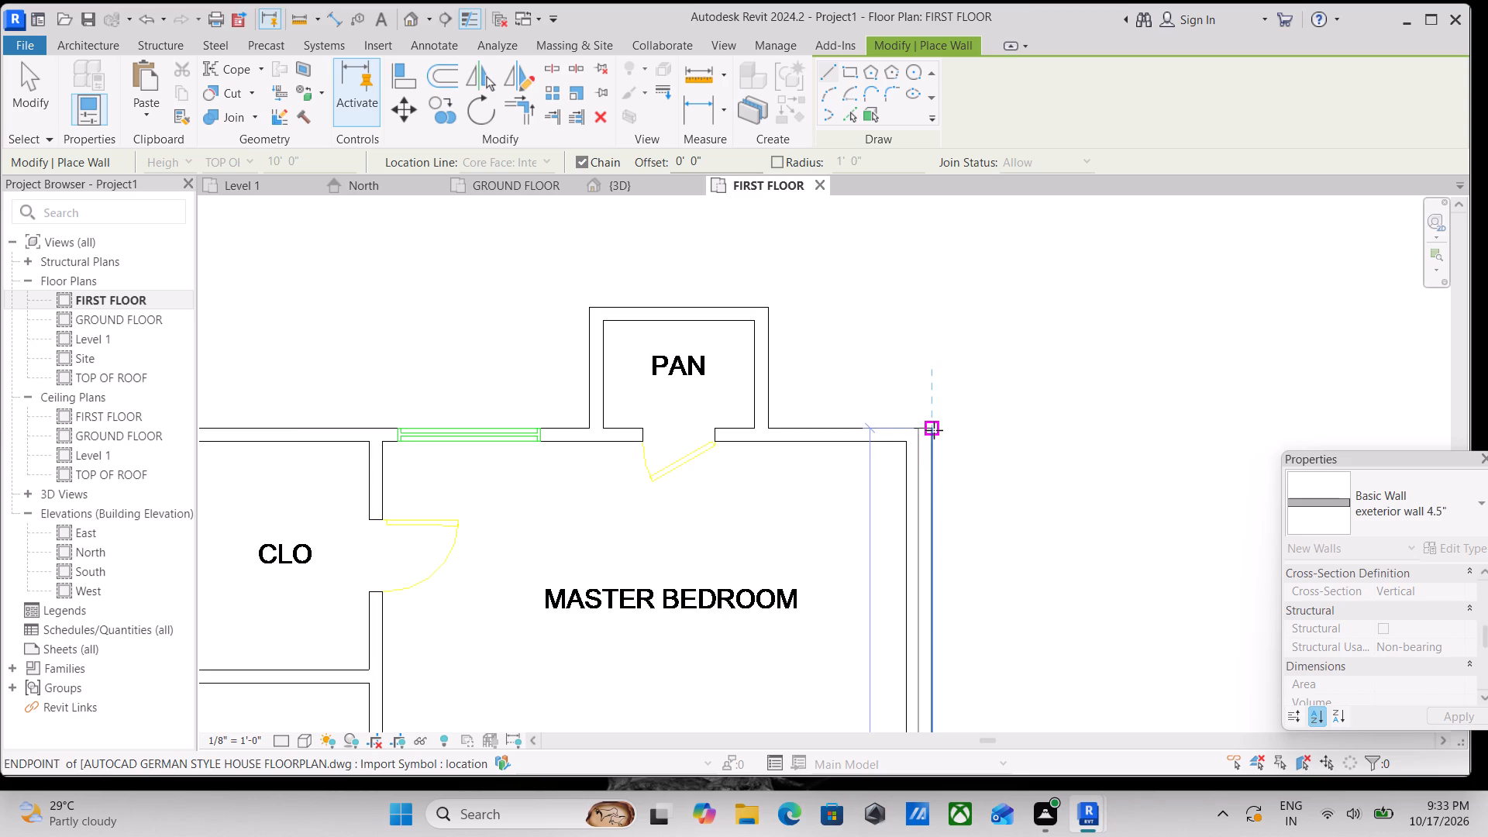
pyautogui.scroll(3, 934, 430)
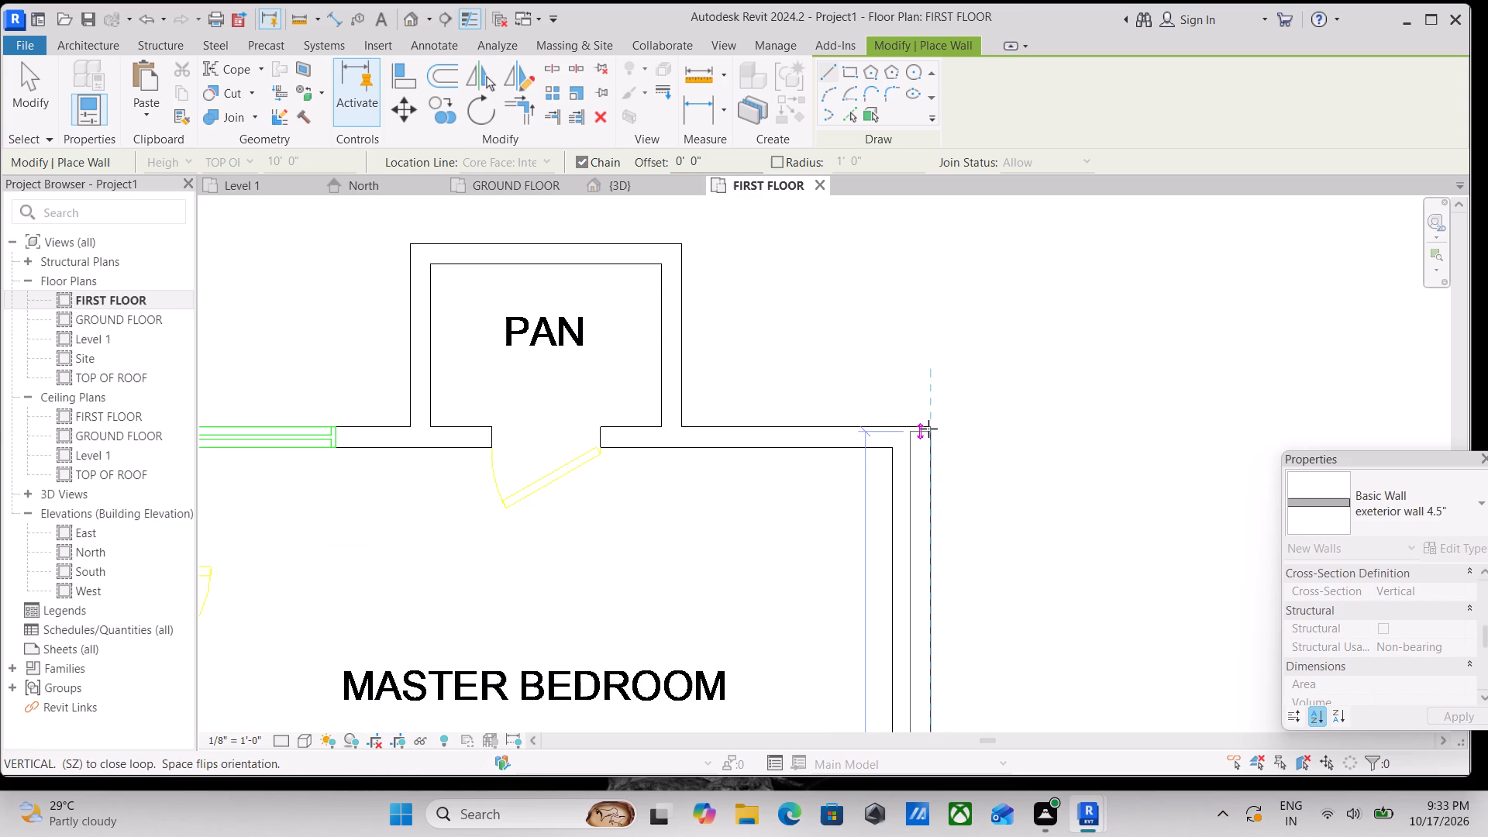
pyautogui.click(931, 431)
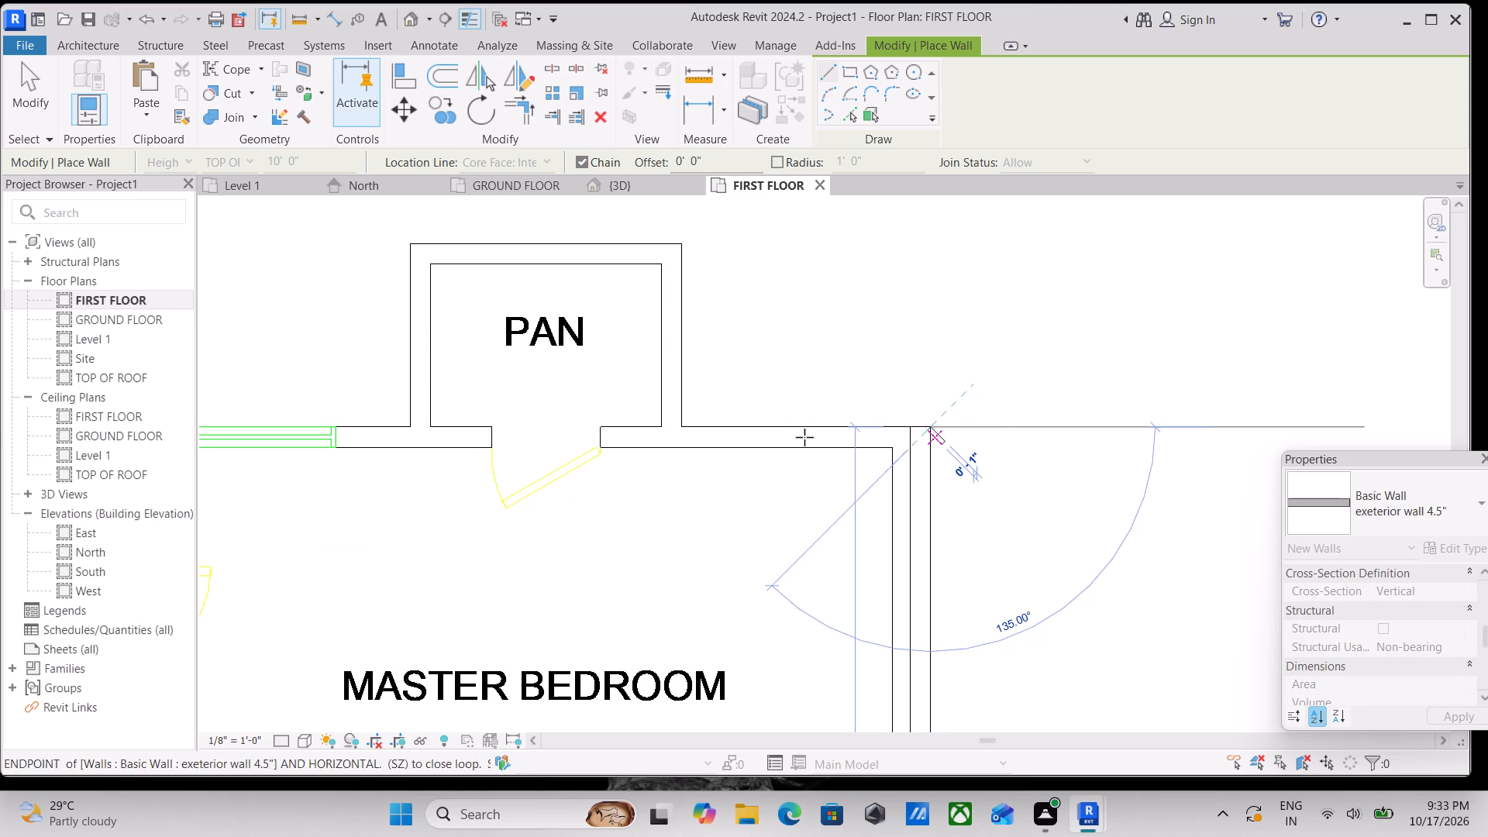
# Close the exterior outline with the rear wall, from the right unit's master bedroom corner to the left unit's closet corner, and end the chain.
pyautogui.scroll(-1, 792, 436)
pyautogui.moveTo(792, 436); pyautogui.dragTo(1111, 463, button='middle')
pyautogui.scroll(-1, 787, 446)
pyautogui.moveTo(768, 446); pyautogui.dragTo(1121, 450, button='middle')
pyautogui.scroll(-2, 746, 448)
pyautogui.moveTo(738, 448); pyautogui.dragTo(1158, 444, button='middle')
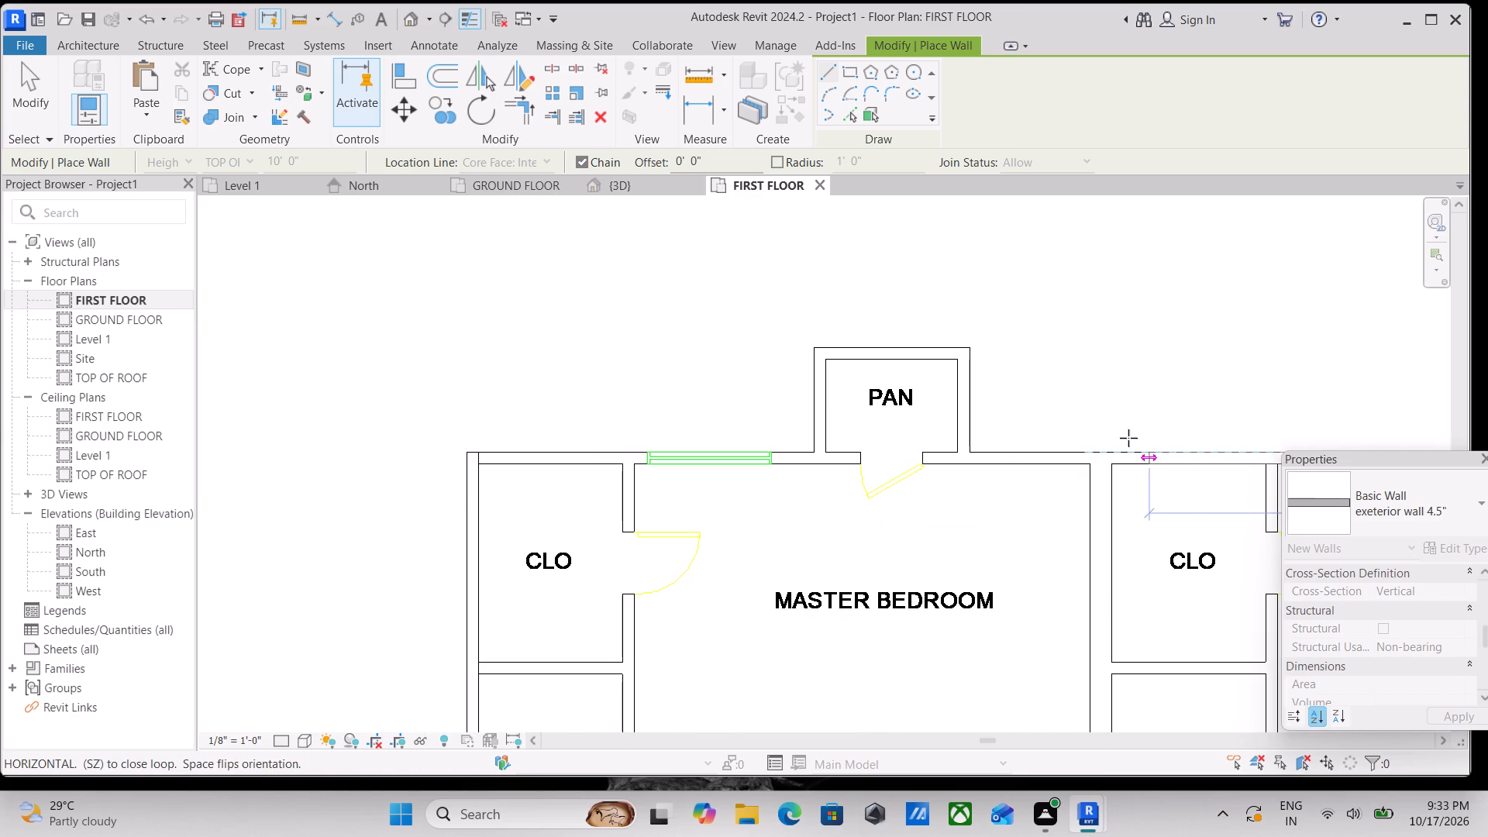
pyautogui.scroll(4, 949, 449)
pyautogui.scroll(-3, 986, 459)
pyautogui.moveTo(978, 459); pyautogui.dragTo(978, 460, button='middle')
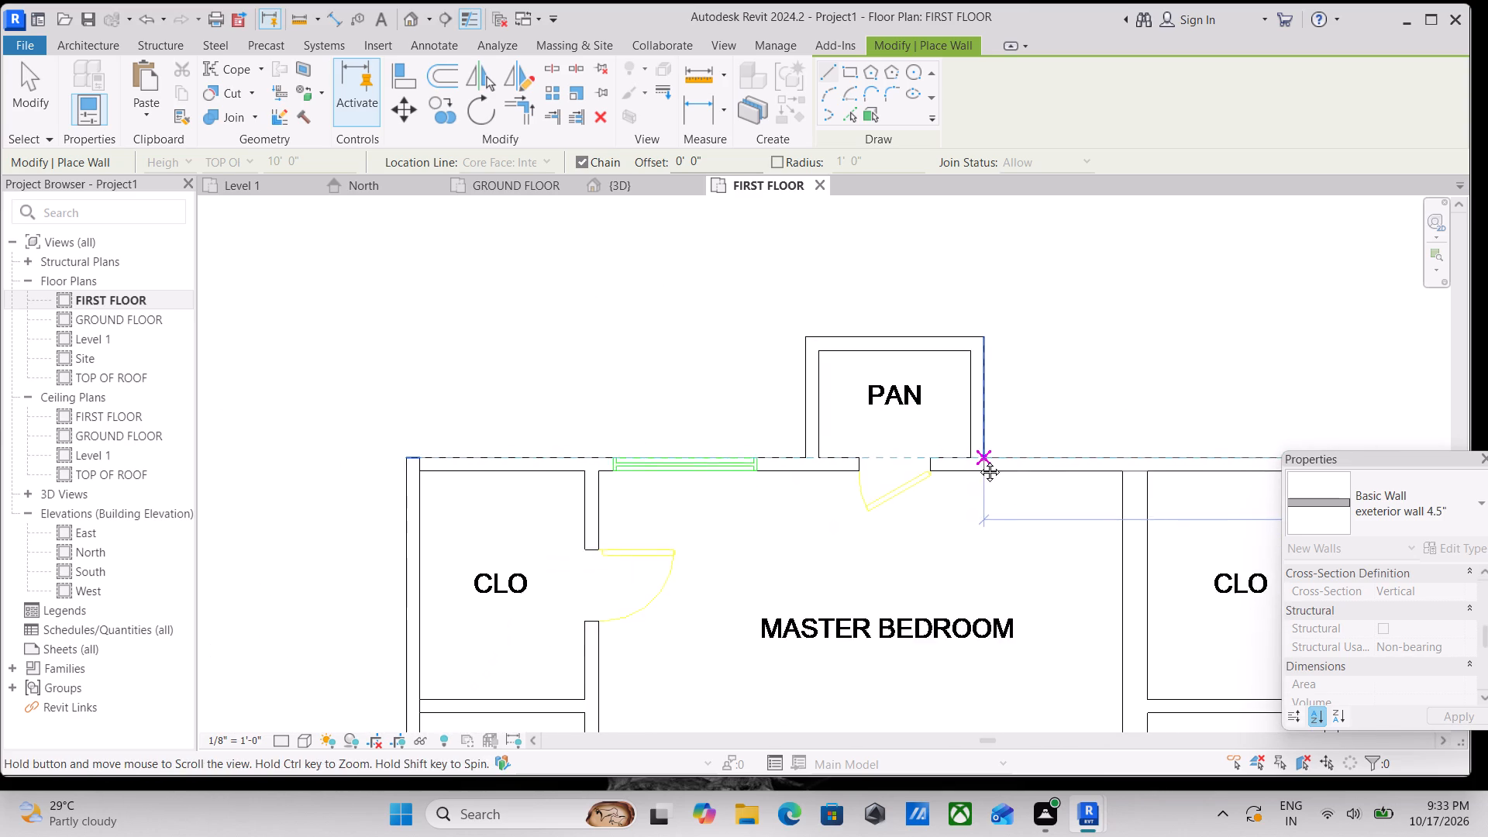
pyautogui.moveTo(978, 460); pyautogui.dragTo(1036, 467, button='middle')
pyautogui.click(485, 472)
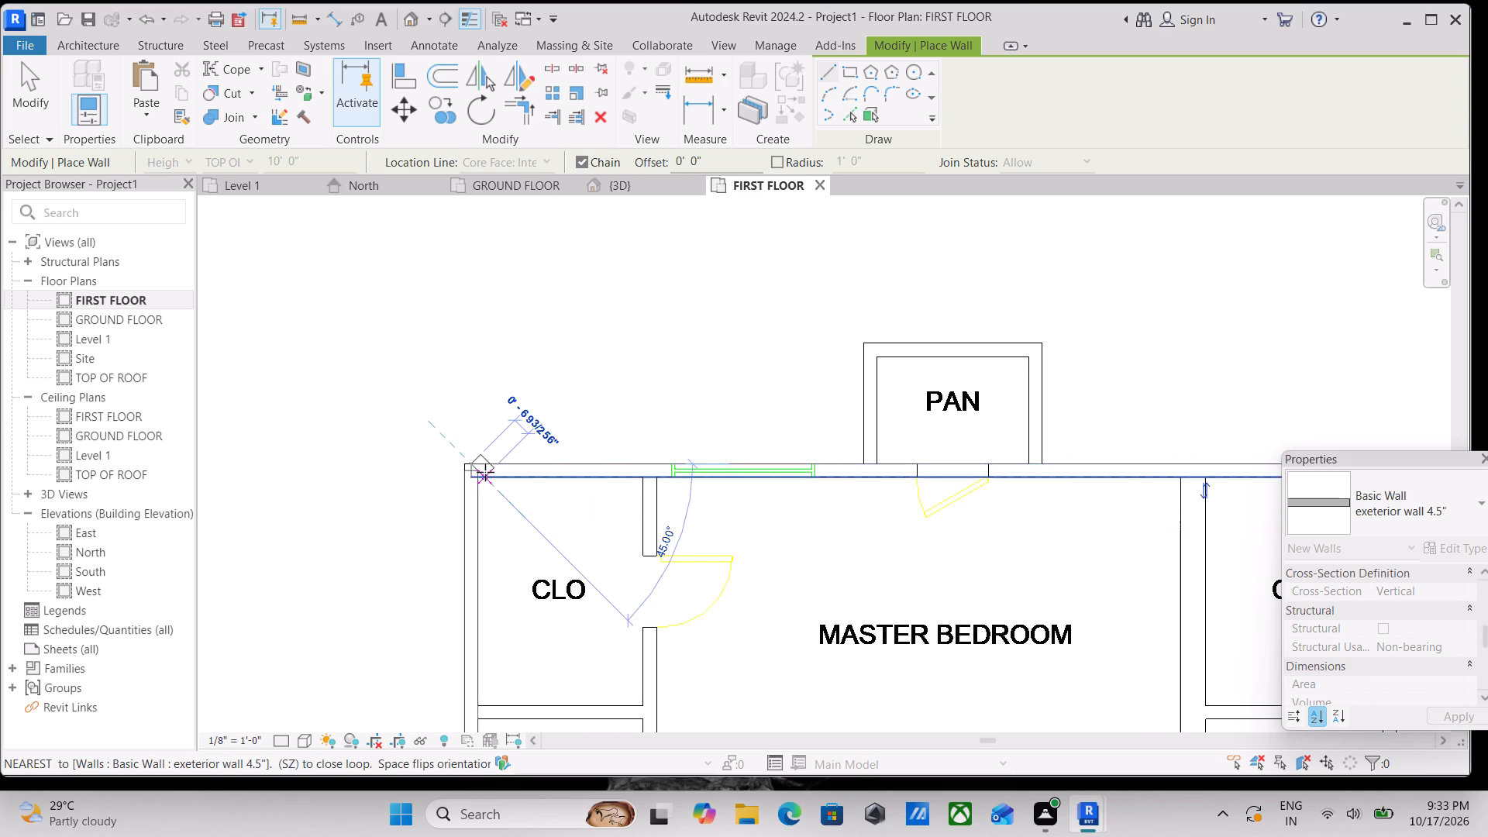
pyautogui.scroll(-2, 537, 453)
pyautogui.moveTo(537, 453); pyautogui.dragTo(532, 397, button='middle')
pyautogui.scroll(1, 532, 397)
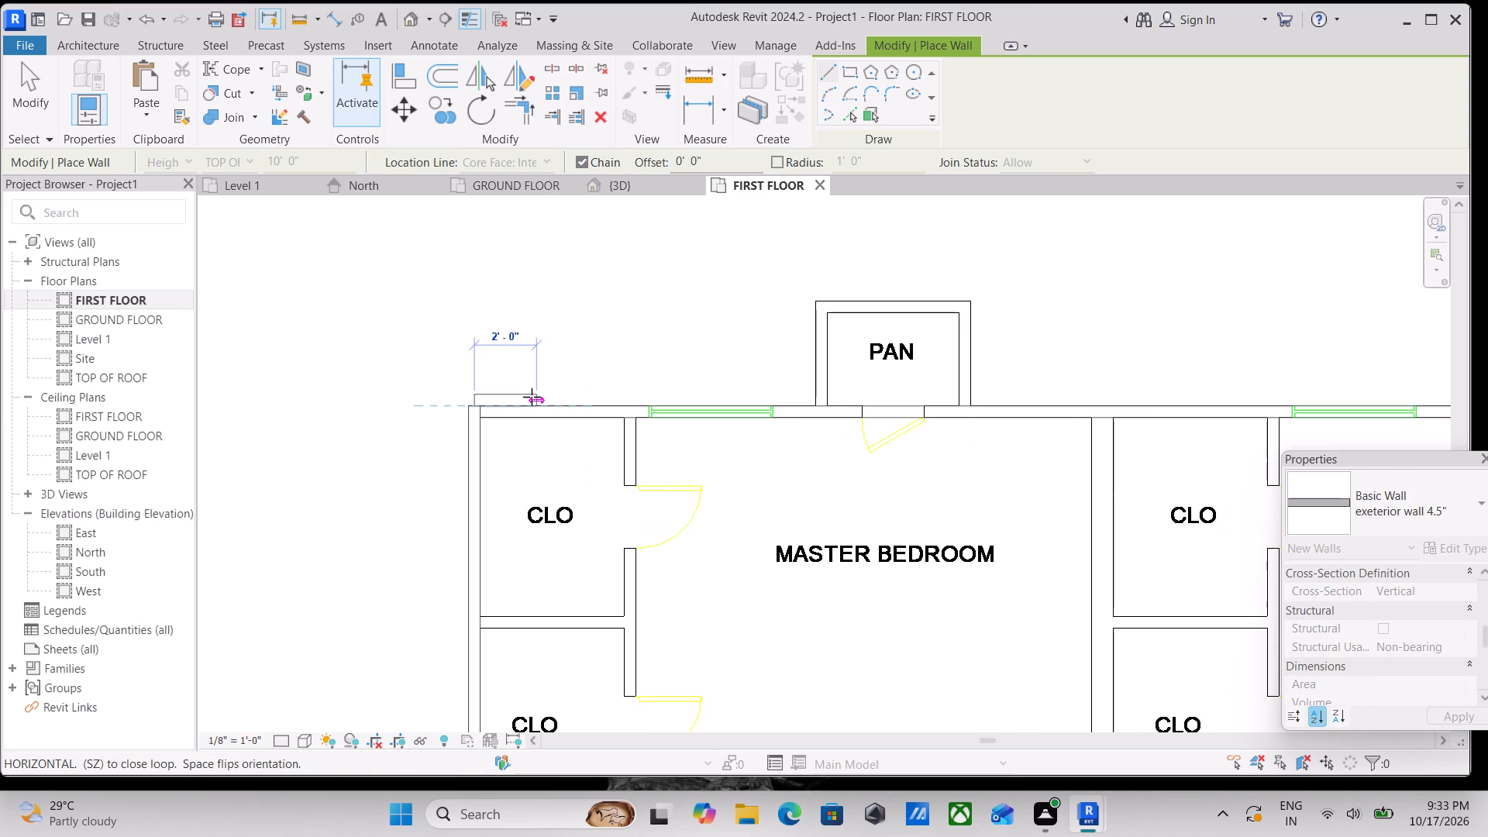
pyautogui.scroll(-4, 556, 411)
pyautogui.press('Escape')
# Examine the traced exterior walls of the left unit from the rear closets to the front bedrooms.
pyautogui.scroll(3, 595, 507)
pyautogui.scroll(-2, 608, 499)
pyautogui.moveTo(608, 491); pyautogui.dragTo(595, 341, button='middle')
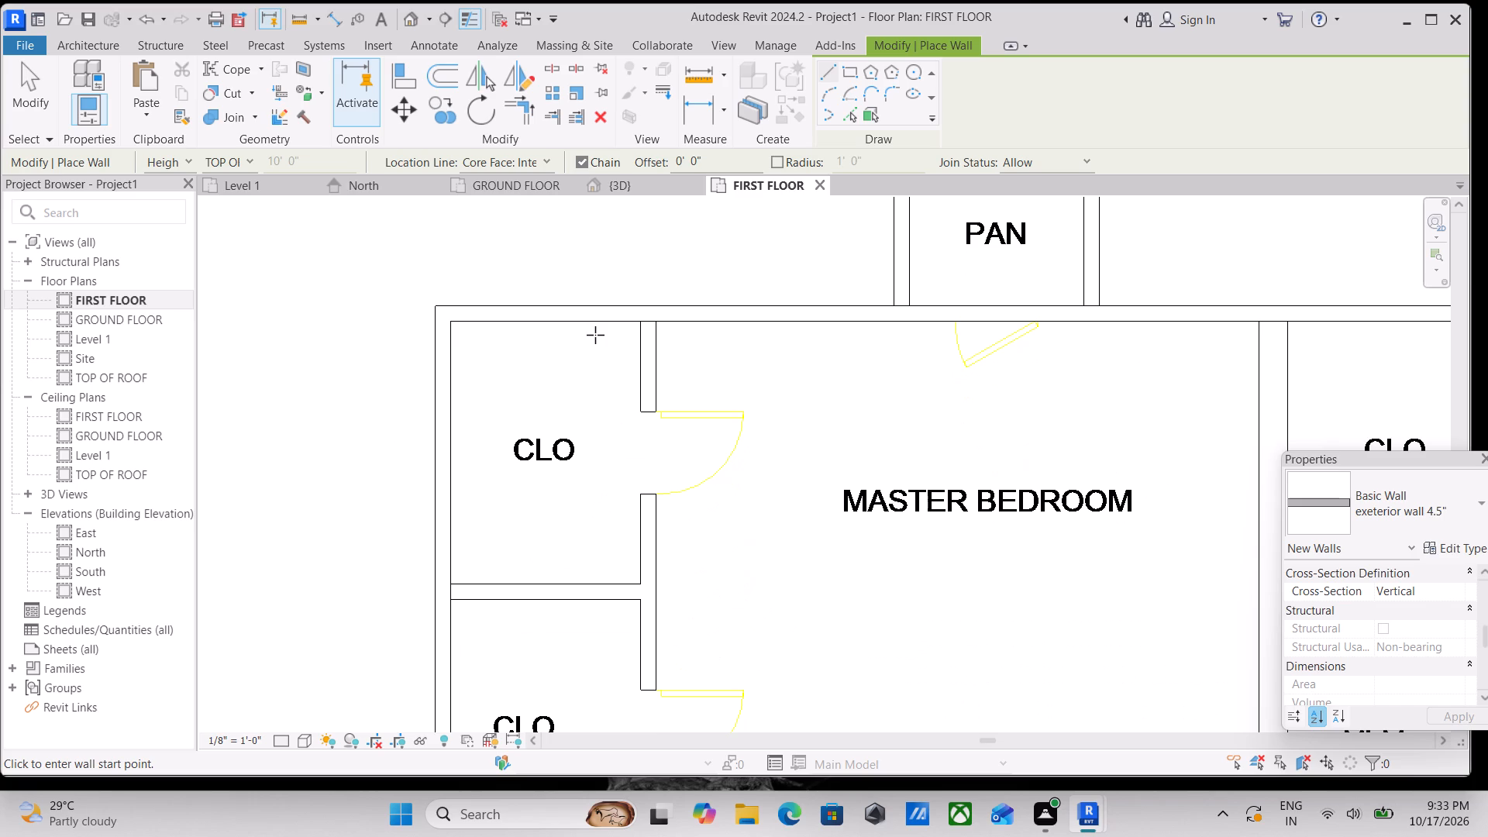
pyautogui.scroll(2, 642, 319)
pyautogui.scroll(-6, 658, 343)
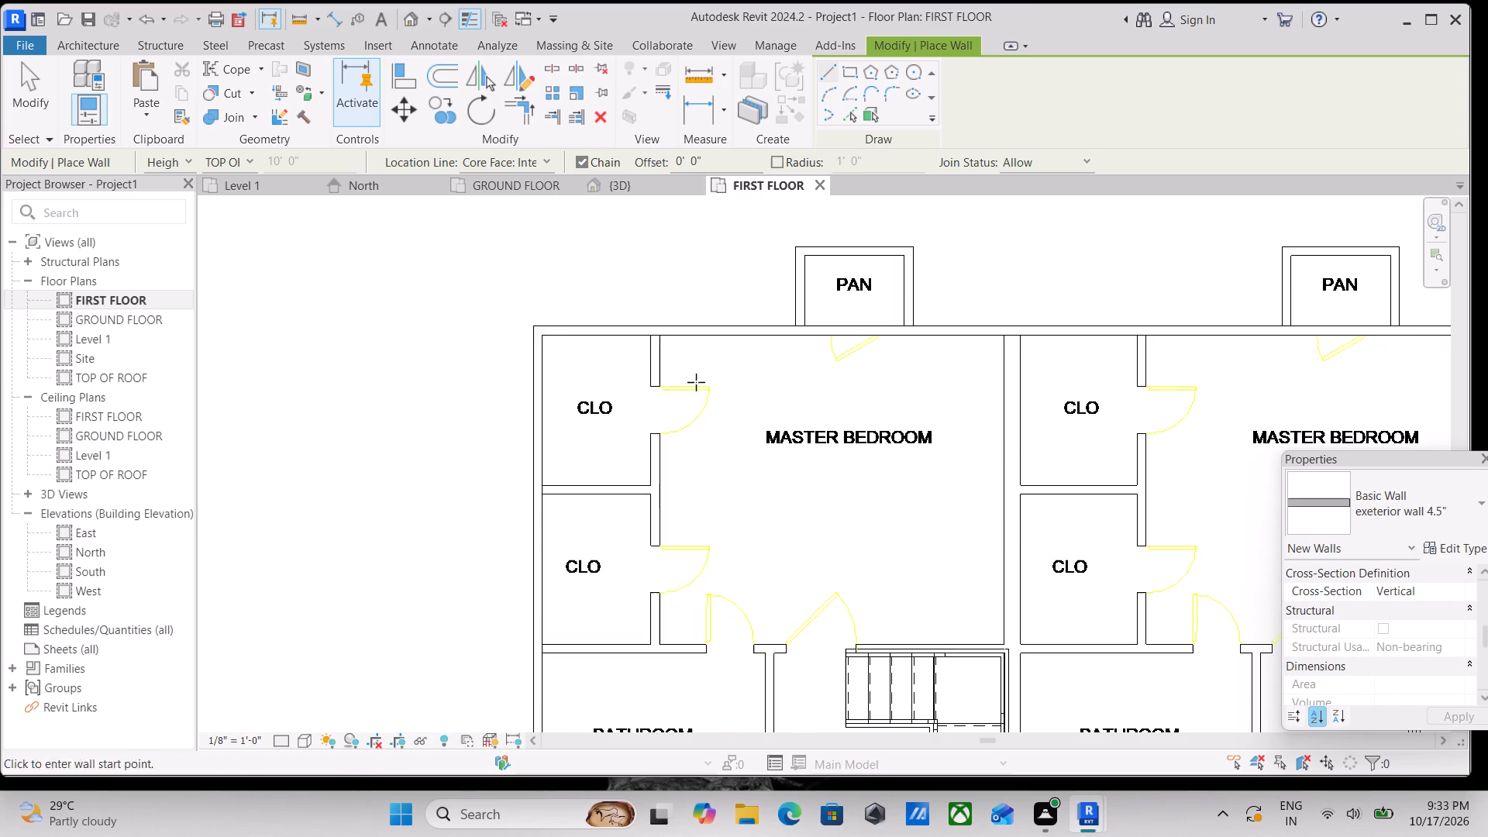
pyautogui.scroll(-4, 696, 382)
pyautogui.moveTo(699, 394); pyautogui.dragTo(701, 264, button='middle')
pyautogui.scroll(1, 702, 257)
pyautogui.moveTo(739, 491); pyautogui.dragTo(739, 287, button='middle')
pyautogui.scroll(-3, 753, 506)
pyautogui.moveTo(746, 484); pyautogui.dragTo(749, 369, button='middle')
pyautogui.scroll(9, 756, 535)
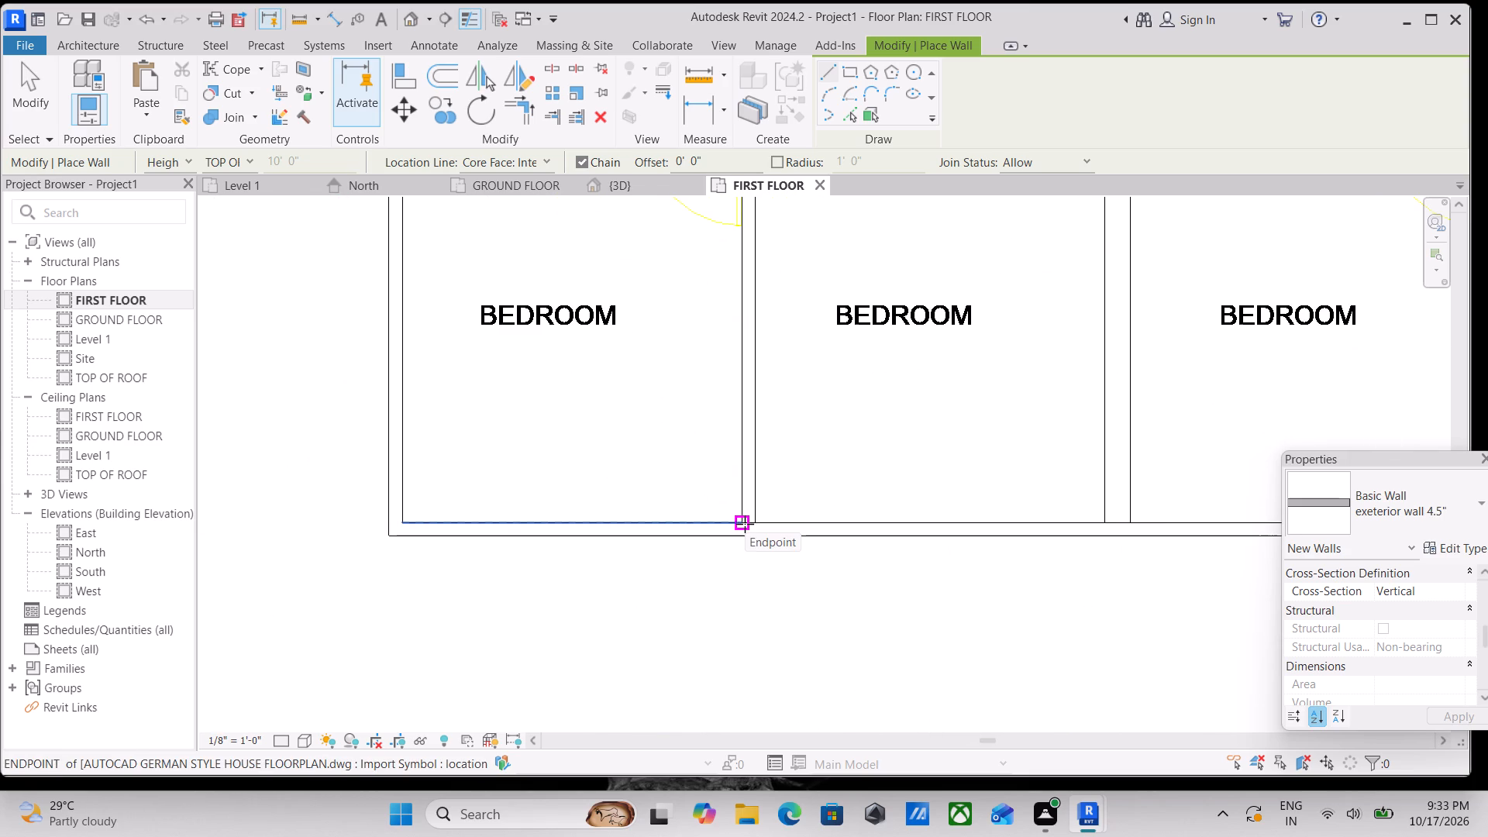
# Draw the left unit's wall between the closets and master bedroom, from the rear wall to the bathroom wall, with its orientation flipped.
pyautogui.scroll(-3, 608, 456)
pyautogui.moveTo(619, 467); pyautogui.dragTo(673, 712, button='middle')
pyautogui.scroll(1, 673, 711)
pyautogui.moveTo(680, 386); pyautogui.dragTo(722, 677, button='middle')
pyautogui.moveTo(720, 410); pyautogui.dragTo(728, 642, button='middle')
pyautogui.moveTo(783, 380); pyautogui.dragTo(778, 659, button='middle')
pyautogui.scroll(3, 688, 387)
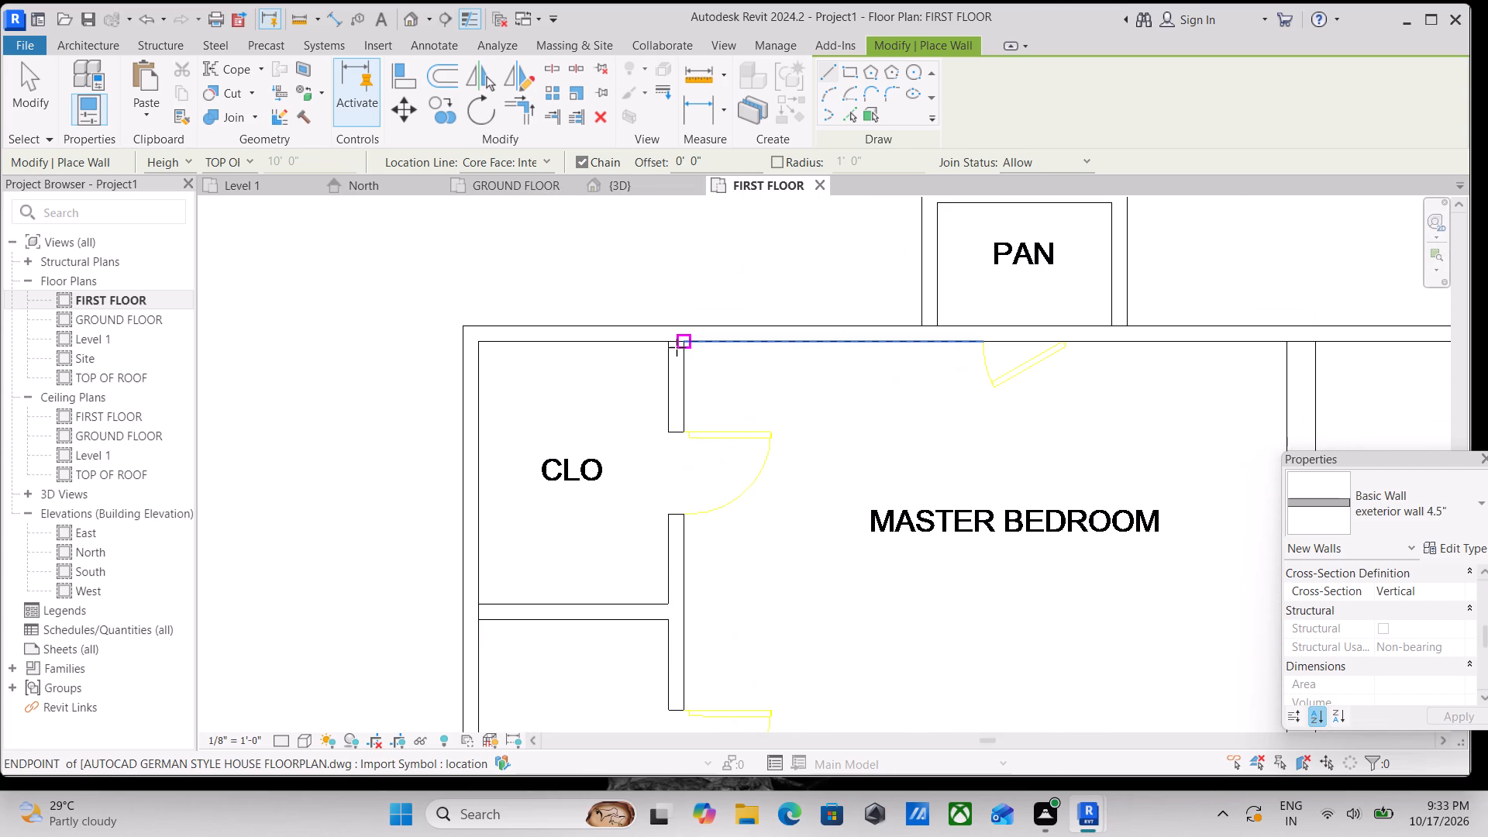
pyautogui.click(680, 346)
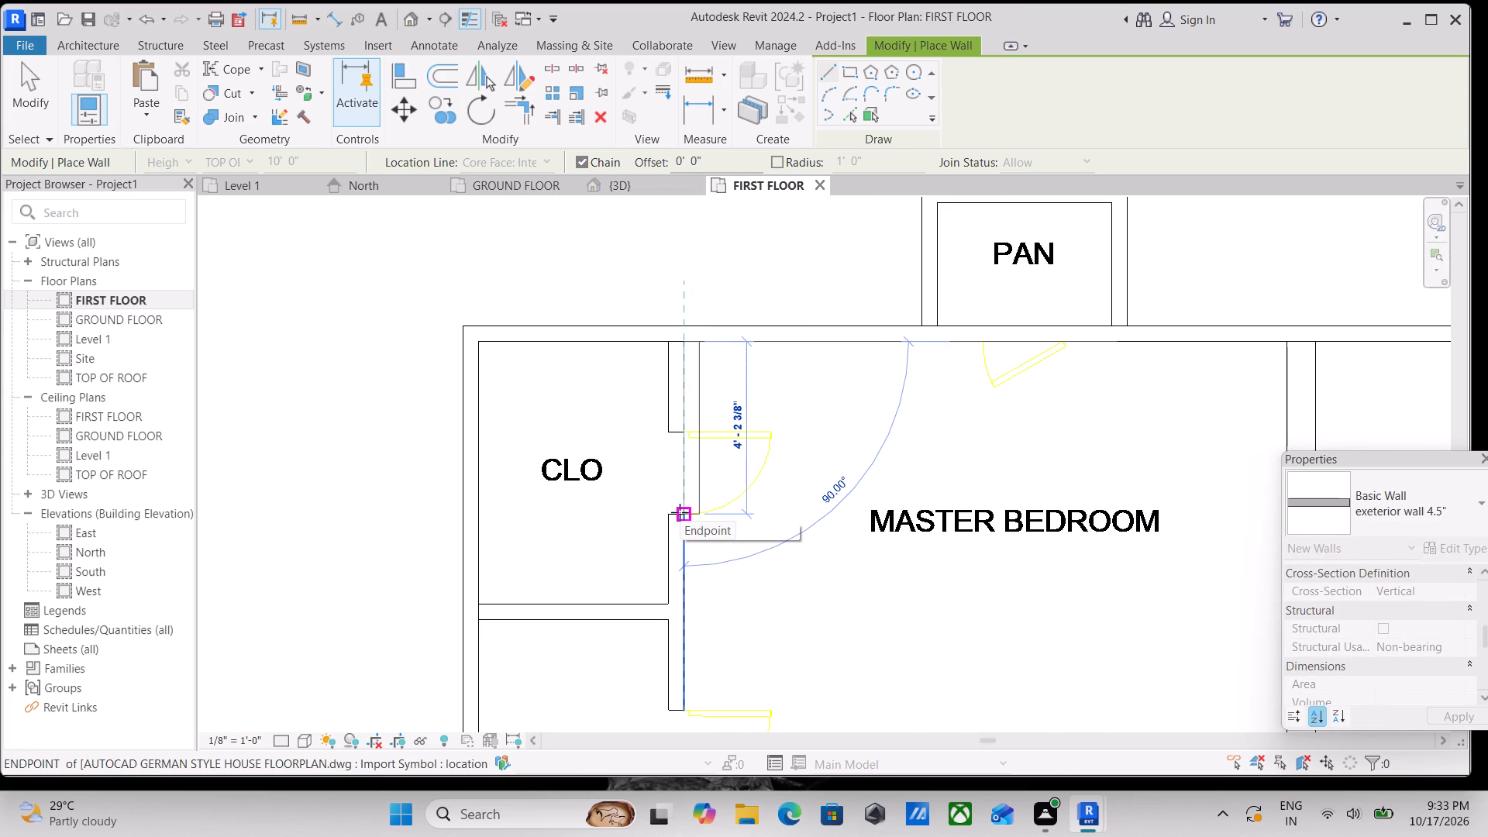
pyautogui.press('space')
pyautogui.scroll(-1, 680, 536)
pyautogui.moveTo(680, 536); pyautogui.dragTo(677, 246, button='middle')
pyautogui.moveTo(663, 460); pyautogui.dragTo(685, 346, button='middle')
pyautogui.click(699, 436)
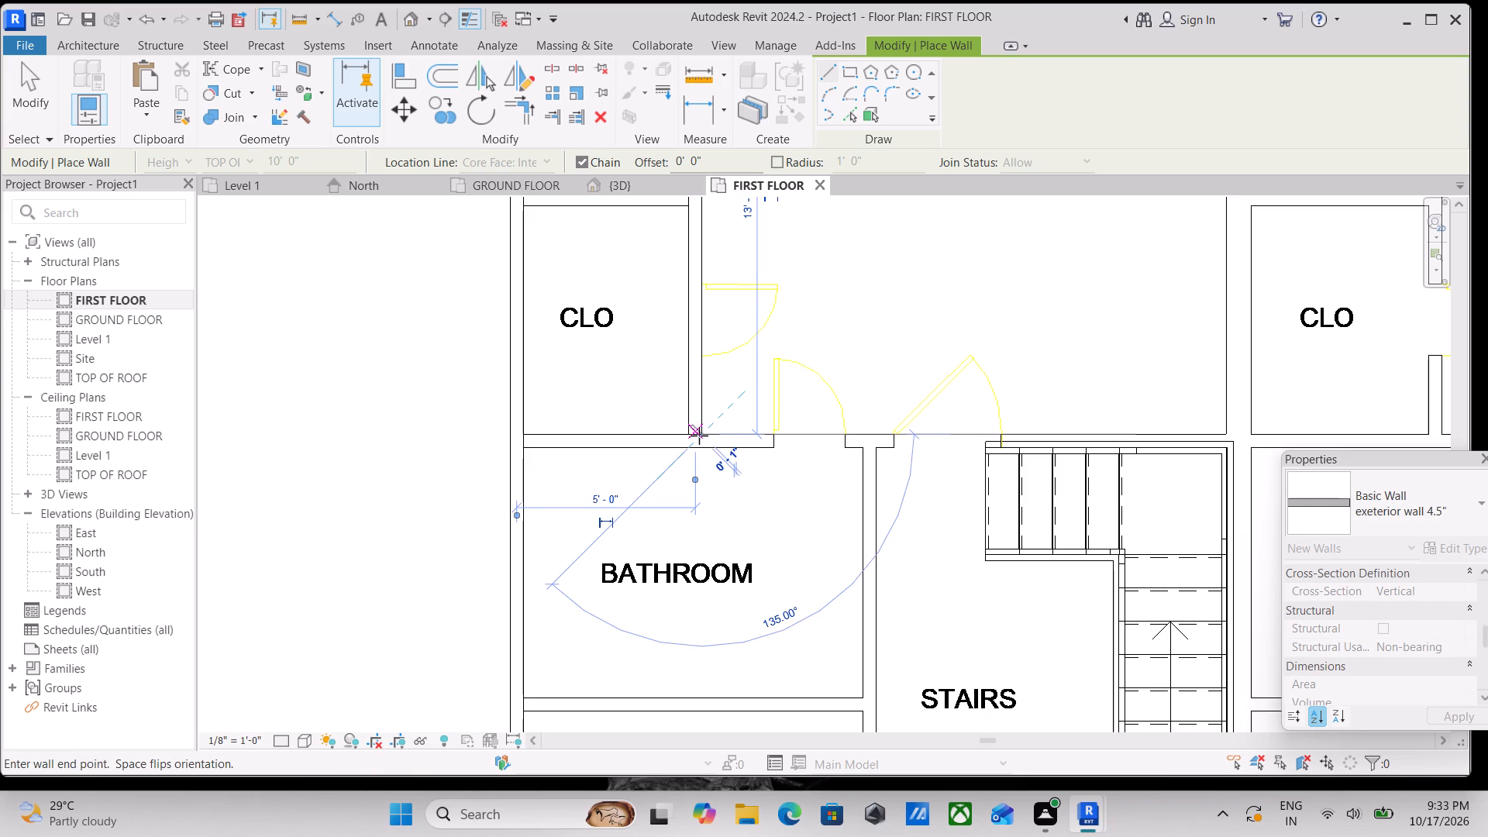
pyautogui.press('Escape')
# Draw the left unit's cross wall between the master bedroom and the bathroom and stairs, from the outer side wall, about 19'-6" long.
pyautogui.click(526, 452)
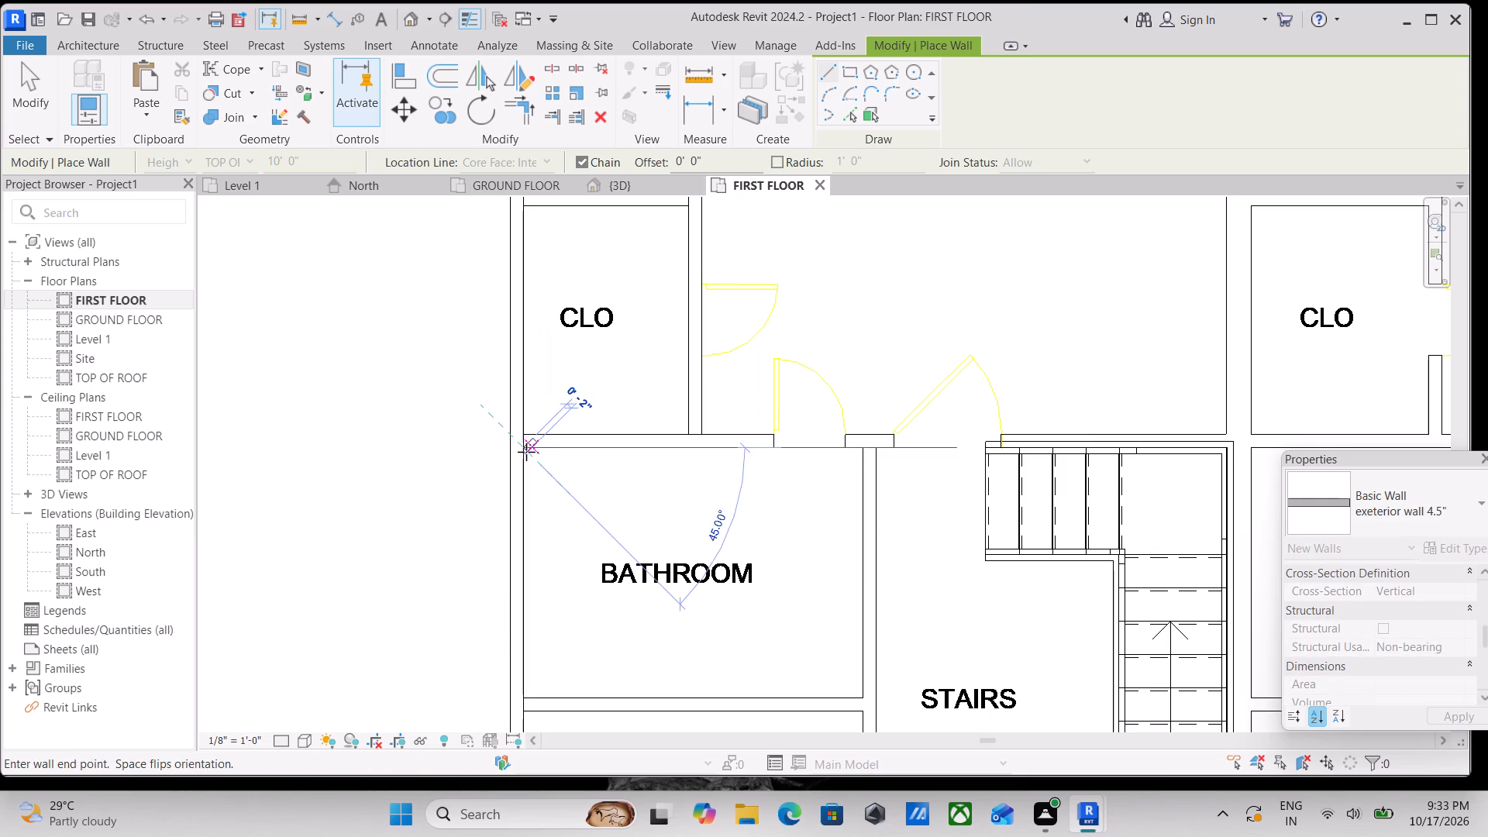
pyautogui.scroll(-1, 906, 446)
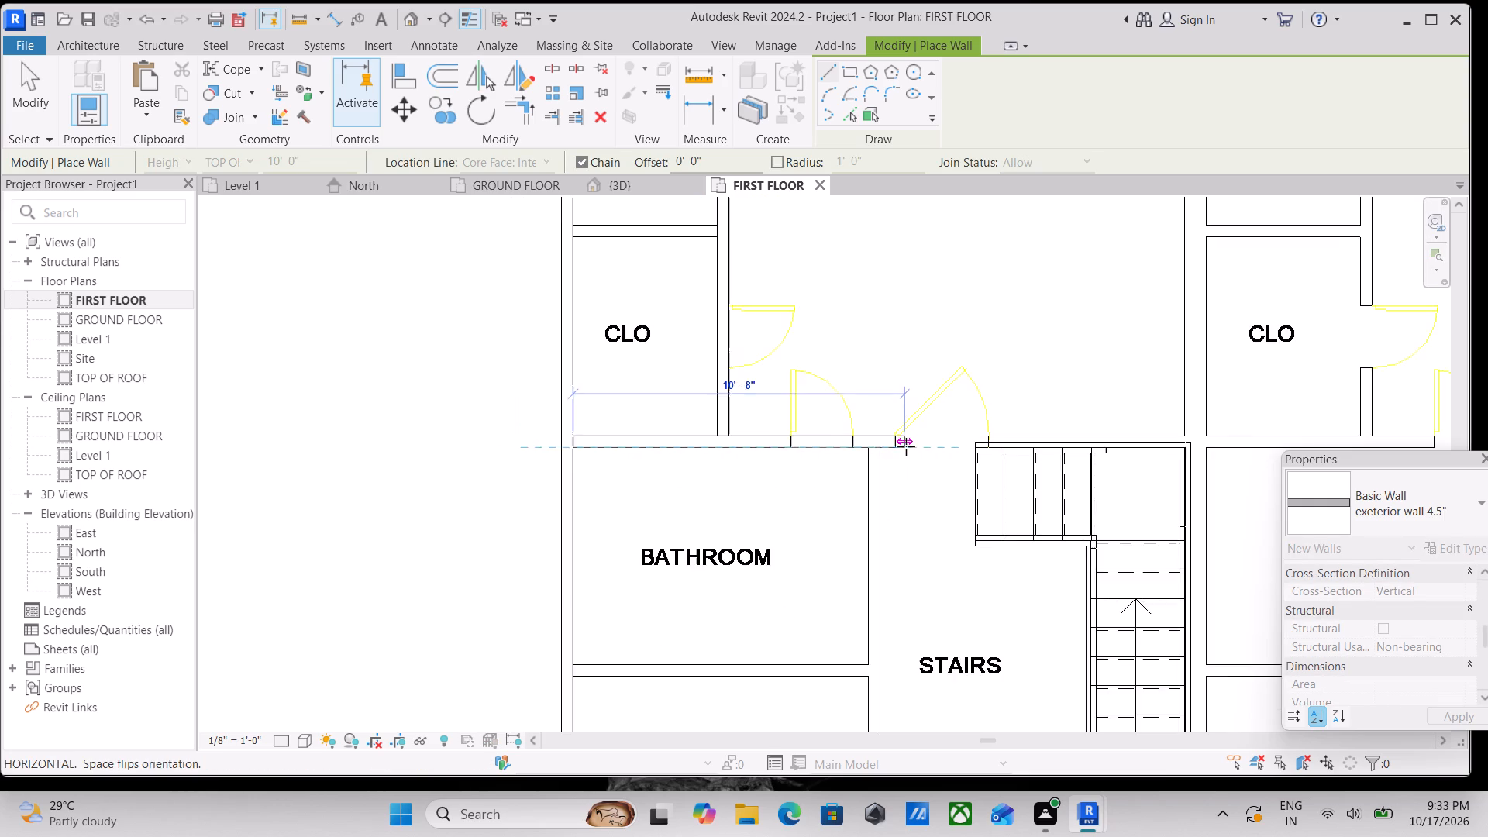
pyautogui.moveTo(903, 446); pyautogui.dragTo(744, 439, button='middle')
pyautogui.moveTo(896, 439); pyautogui.dragTo(842, 445, button='middle')
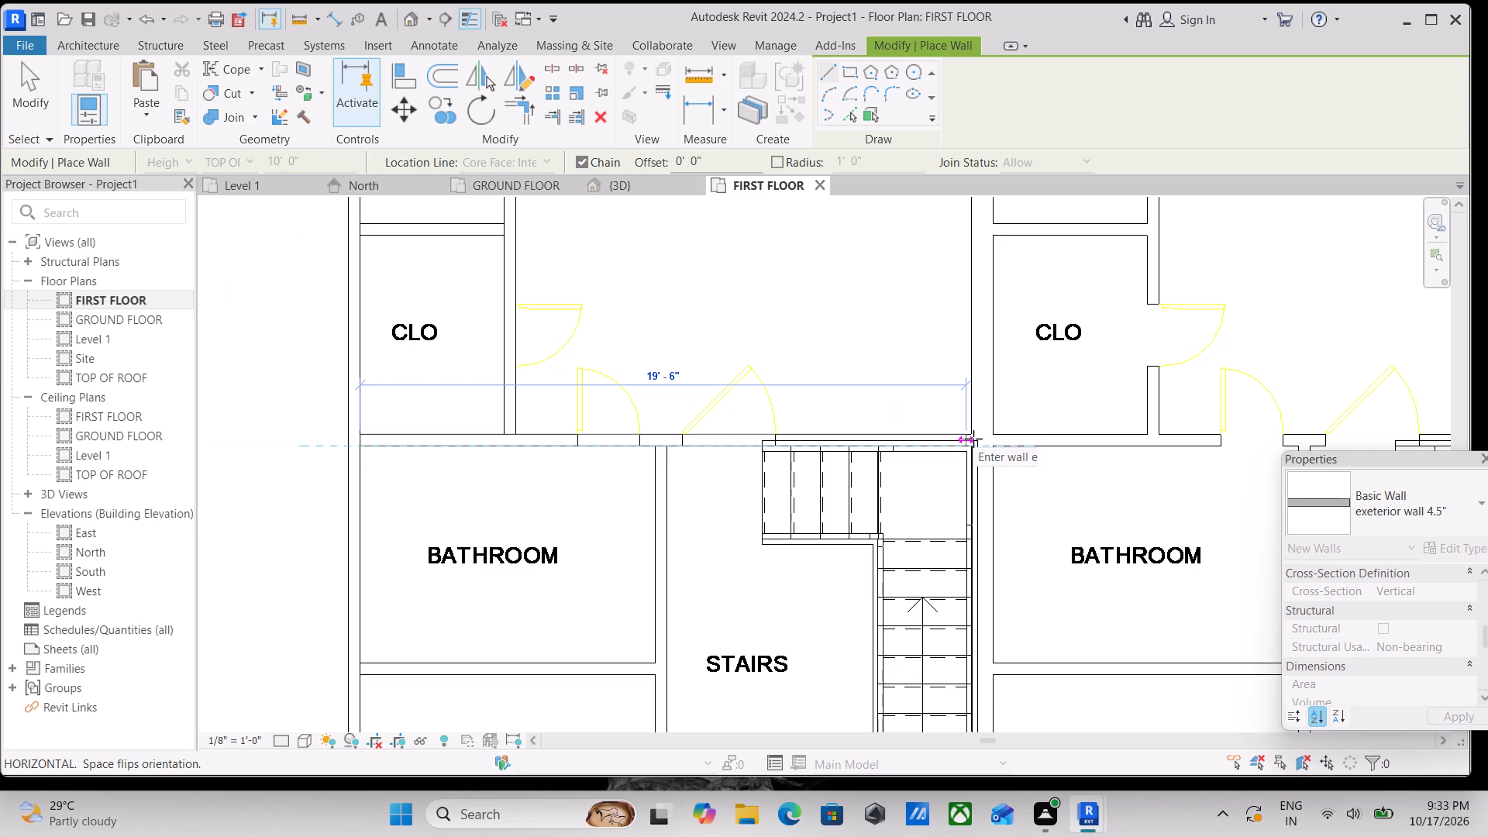
pyautogui.click(973, 439)
pyautogui.scroll(-3, 886, 453)
pyautogui.press('Escape')
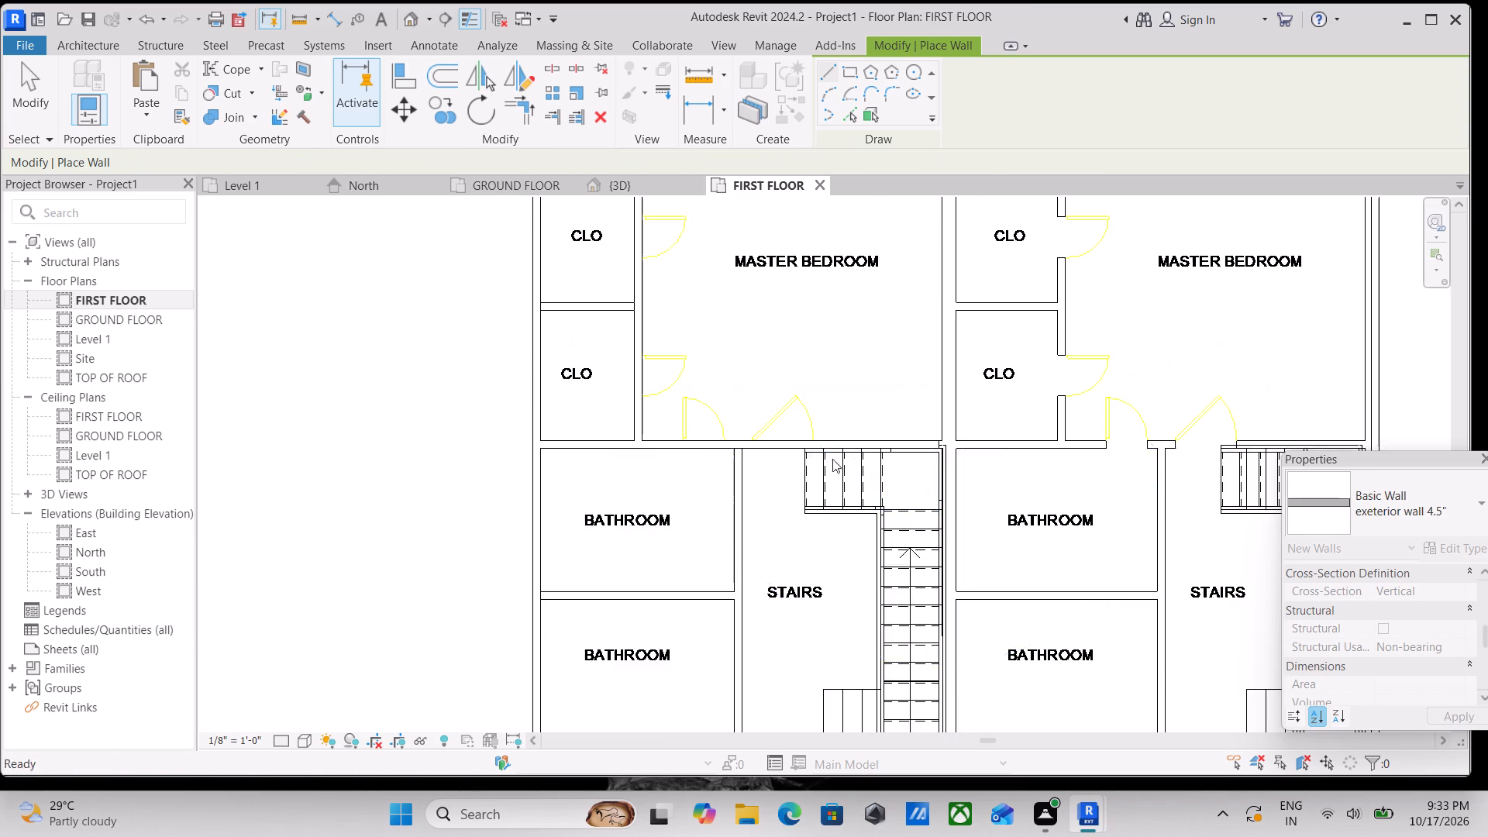
# Draw the wall separating the left unit's two closets, from the outer side wall to the master bedroom wall, about 4'-7 1/2" long.
pyautogui.scroll(-3, 818, 456)
pyautogui.moveTo(829, 447); pyautogui.dragTo(883, 404, button='middle')
pyautogui.scroll(6, 755, 506)
pyautogui.scroll(-2, 802, 392)
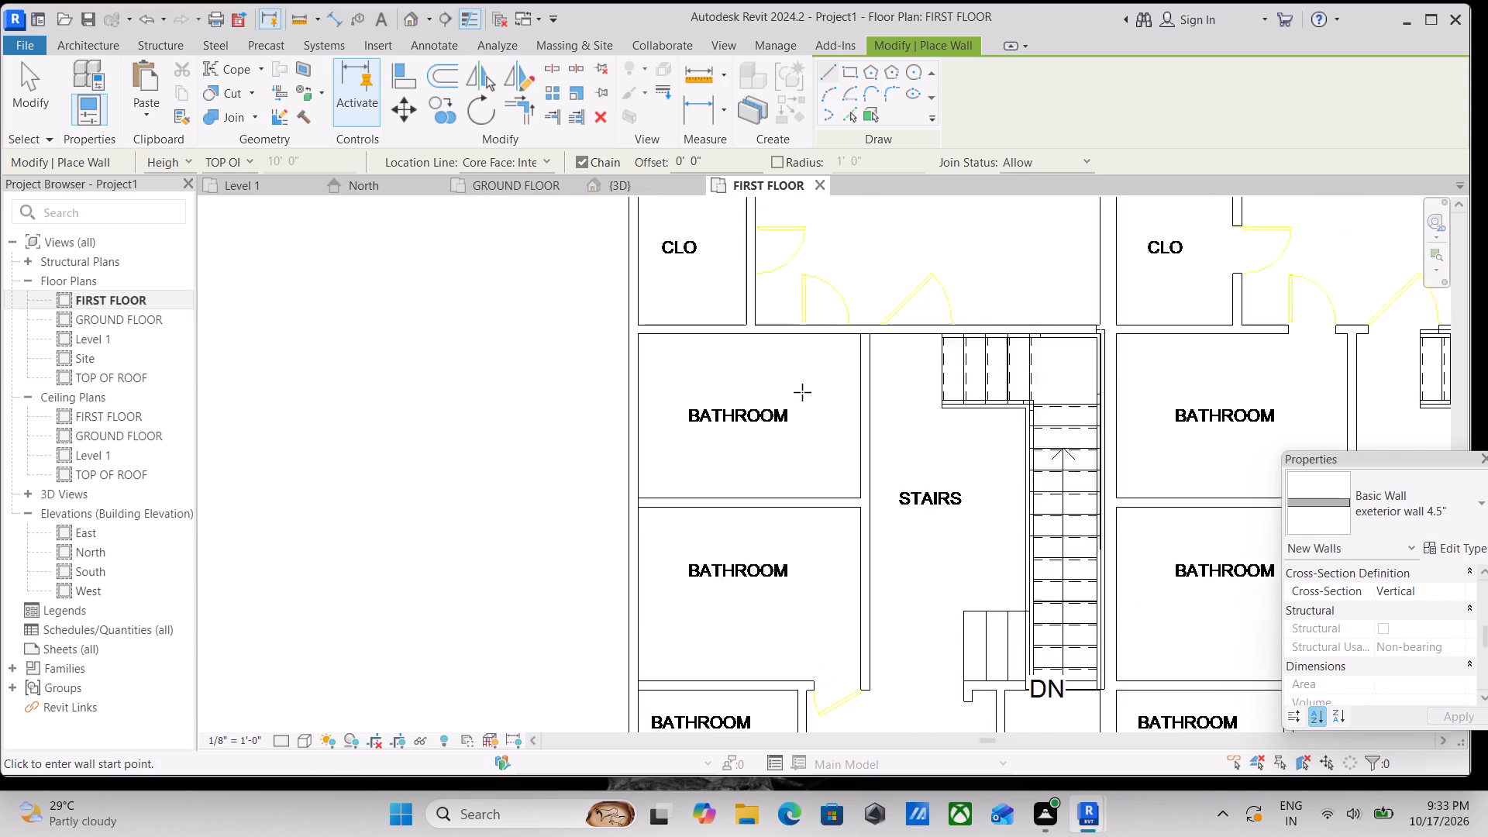
pyautogui.scroll(-2, 802, 392)
pyautogui.moveTo(806, 403); pyautogui.dragTo(804, 583, button='middle')
pyautogui.scroll(1, 805, 583)
pyautogui.scroll(3, 693, 391)
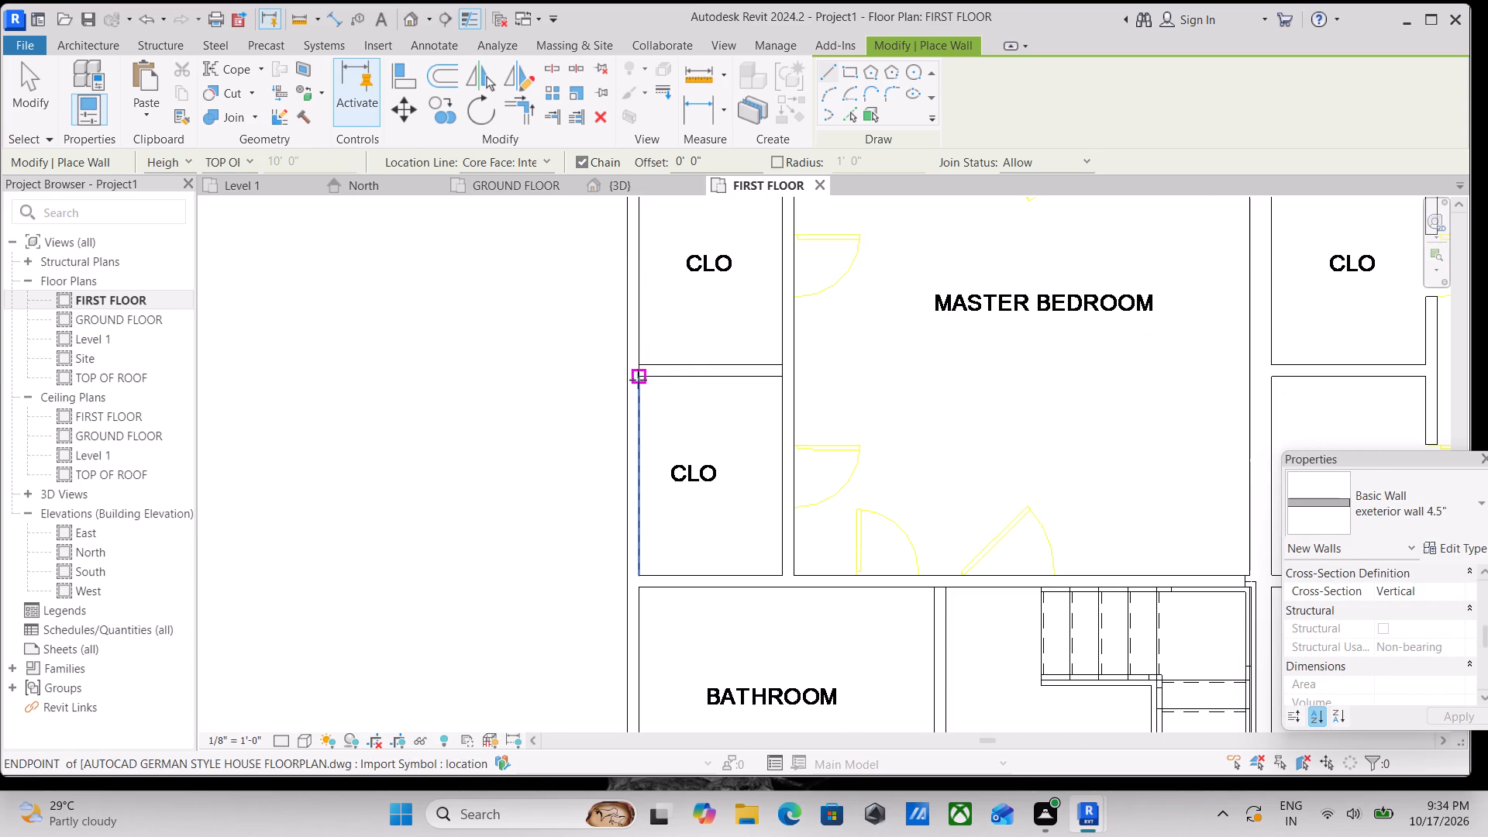
pyautogui.click(636, 383)
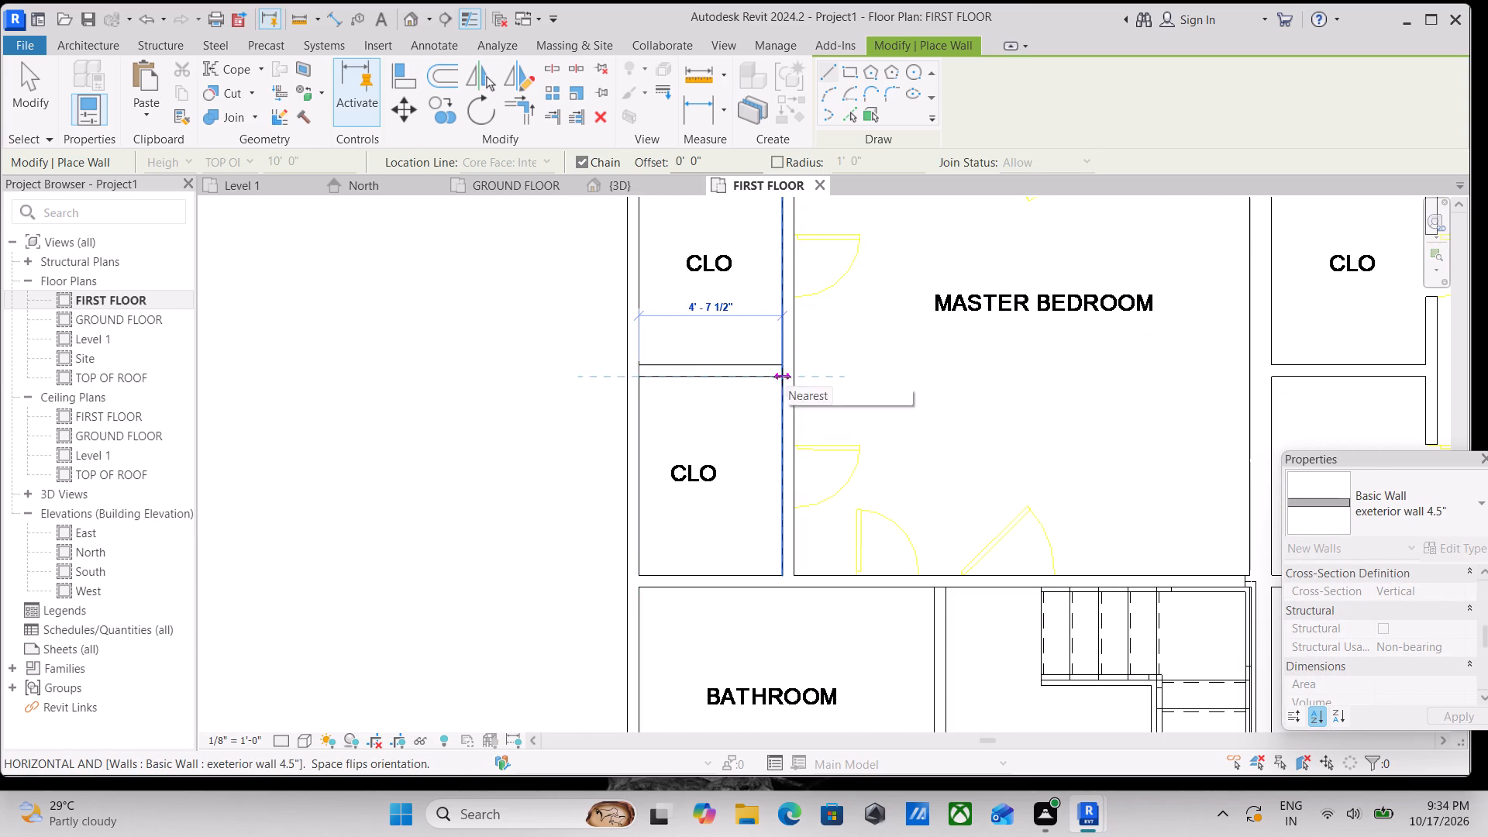
pyautogui.click(782, 377)
pyautogui.press('Escape')
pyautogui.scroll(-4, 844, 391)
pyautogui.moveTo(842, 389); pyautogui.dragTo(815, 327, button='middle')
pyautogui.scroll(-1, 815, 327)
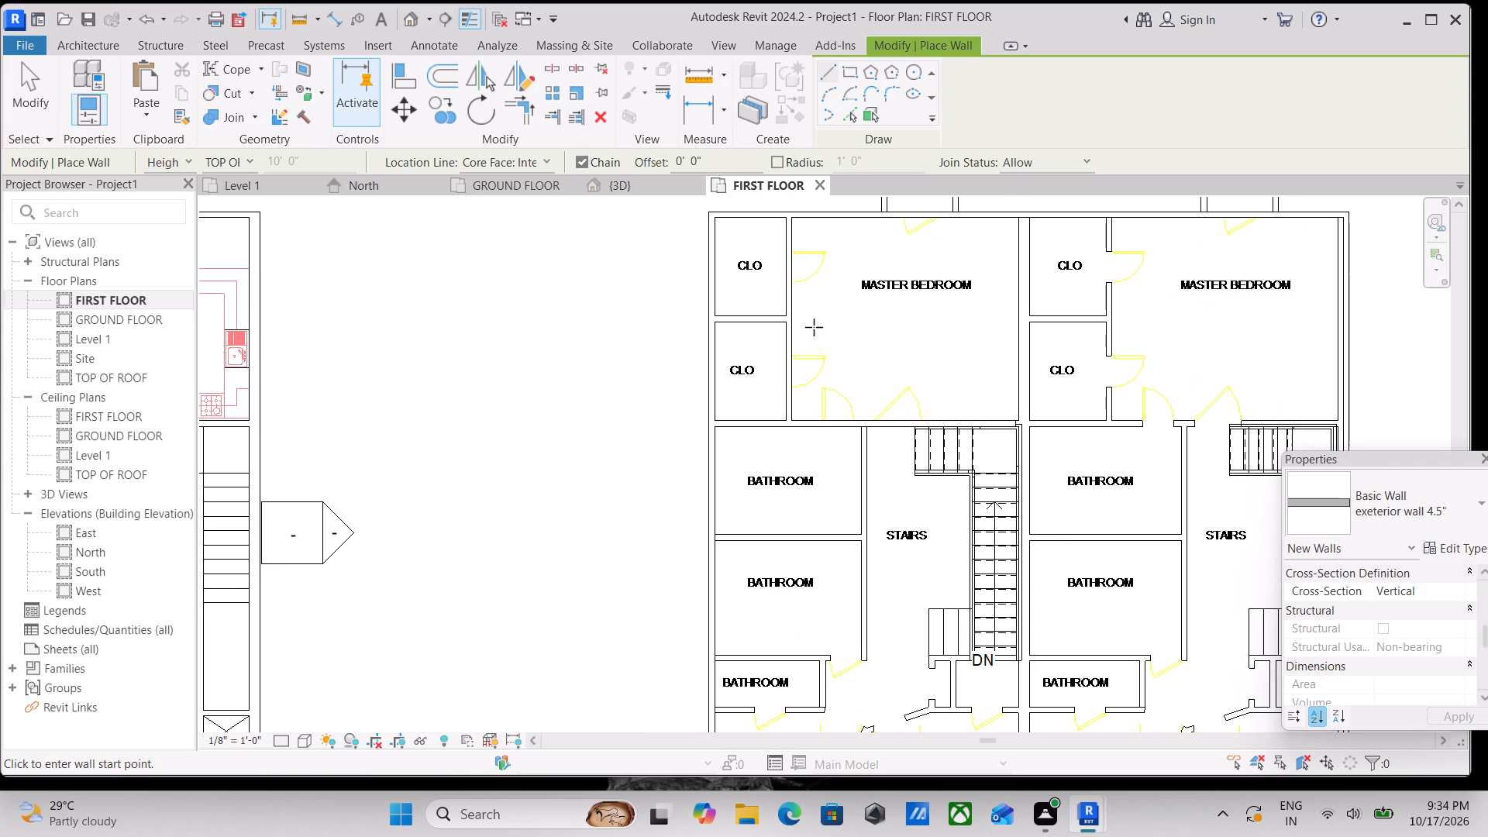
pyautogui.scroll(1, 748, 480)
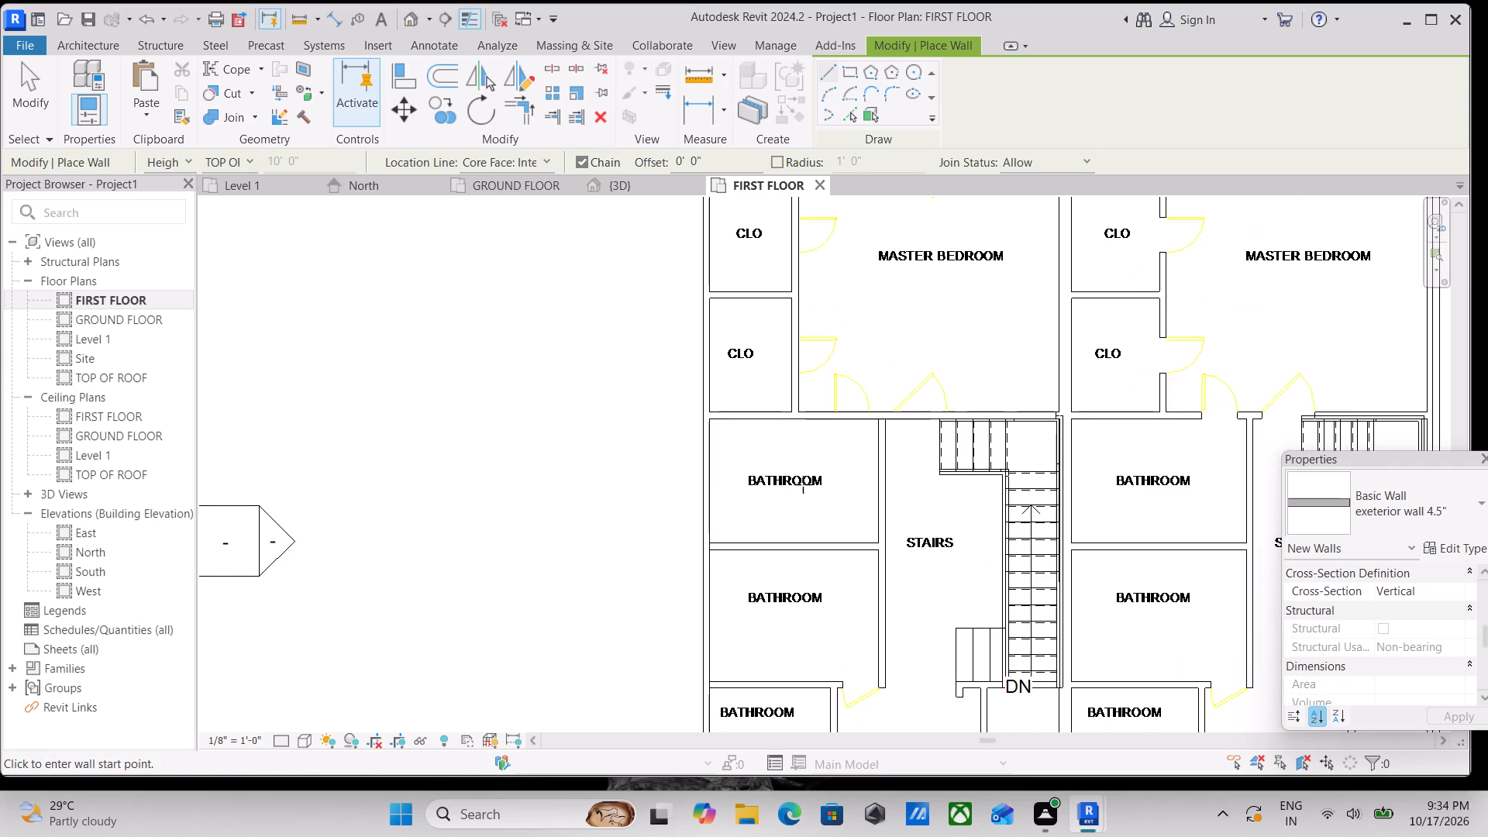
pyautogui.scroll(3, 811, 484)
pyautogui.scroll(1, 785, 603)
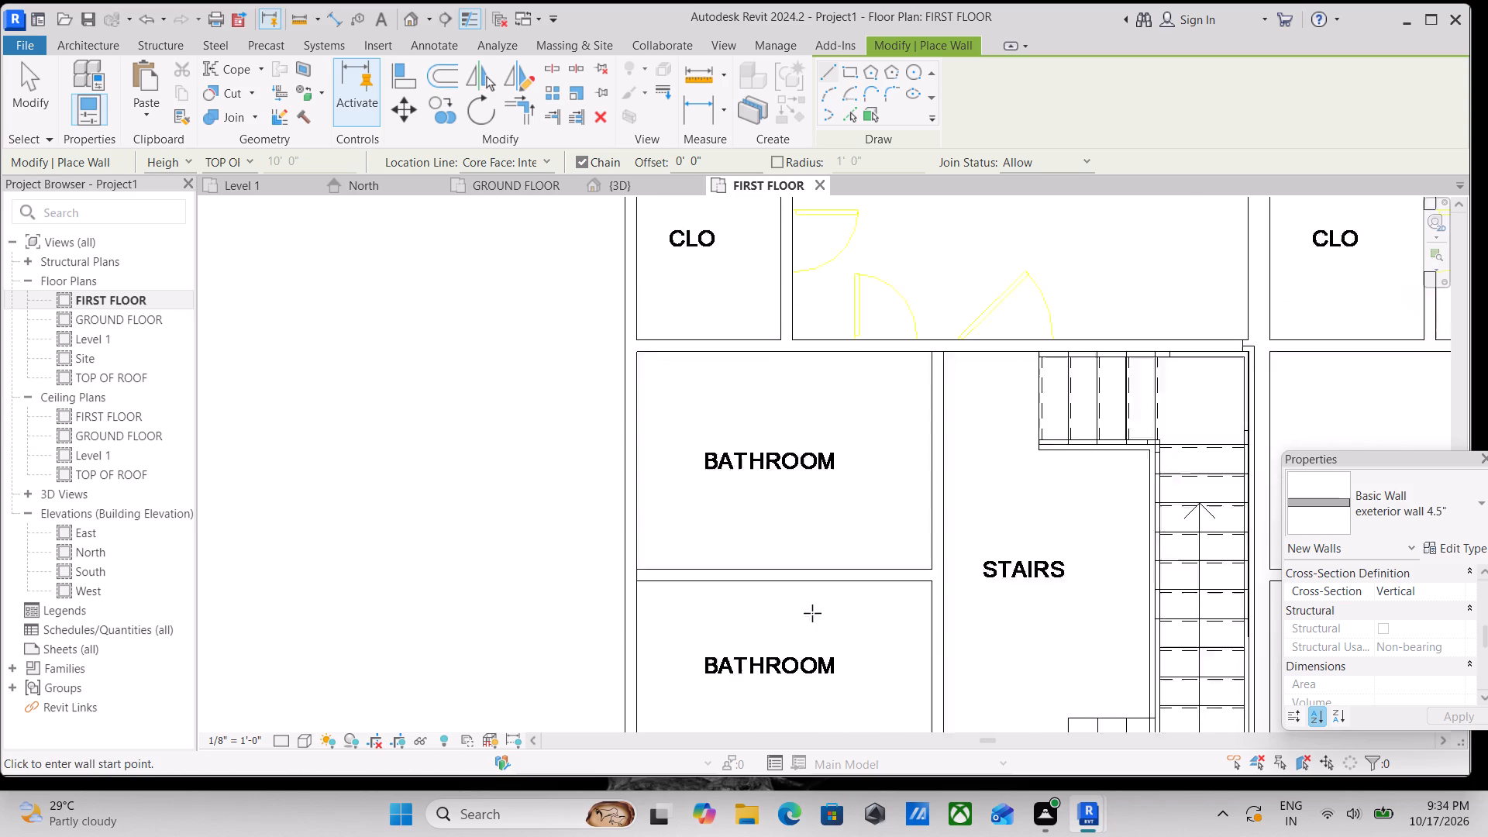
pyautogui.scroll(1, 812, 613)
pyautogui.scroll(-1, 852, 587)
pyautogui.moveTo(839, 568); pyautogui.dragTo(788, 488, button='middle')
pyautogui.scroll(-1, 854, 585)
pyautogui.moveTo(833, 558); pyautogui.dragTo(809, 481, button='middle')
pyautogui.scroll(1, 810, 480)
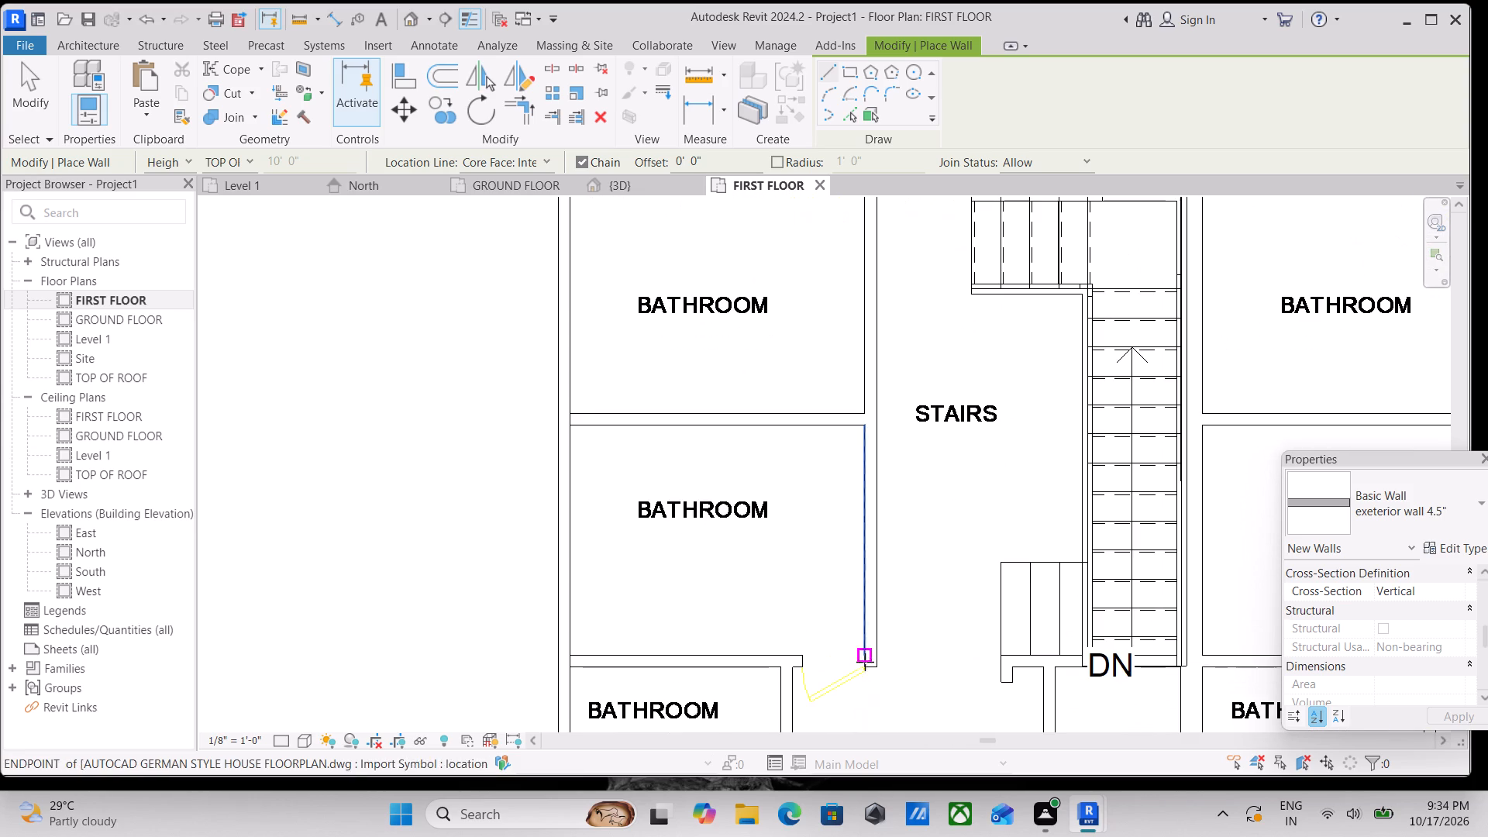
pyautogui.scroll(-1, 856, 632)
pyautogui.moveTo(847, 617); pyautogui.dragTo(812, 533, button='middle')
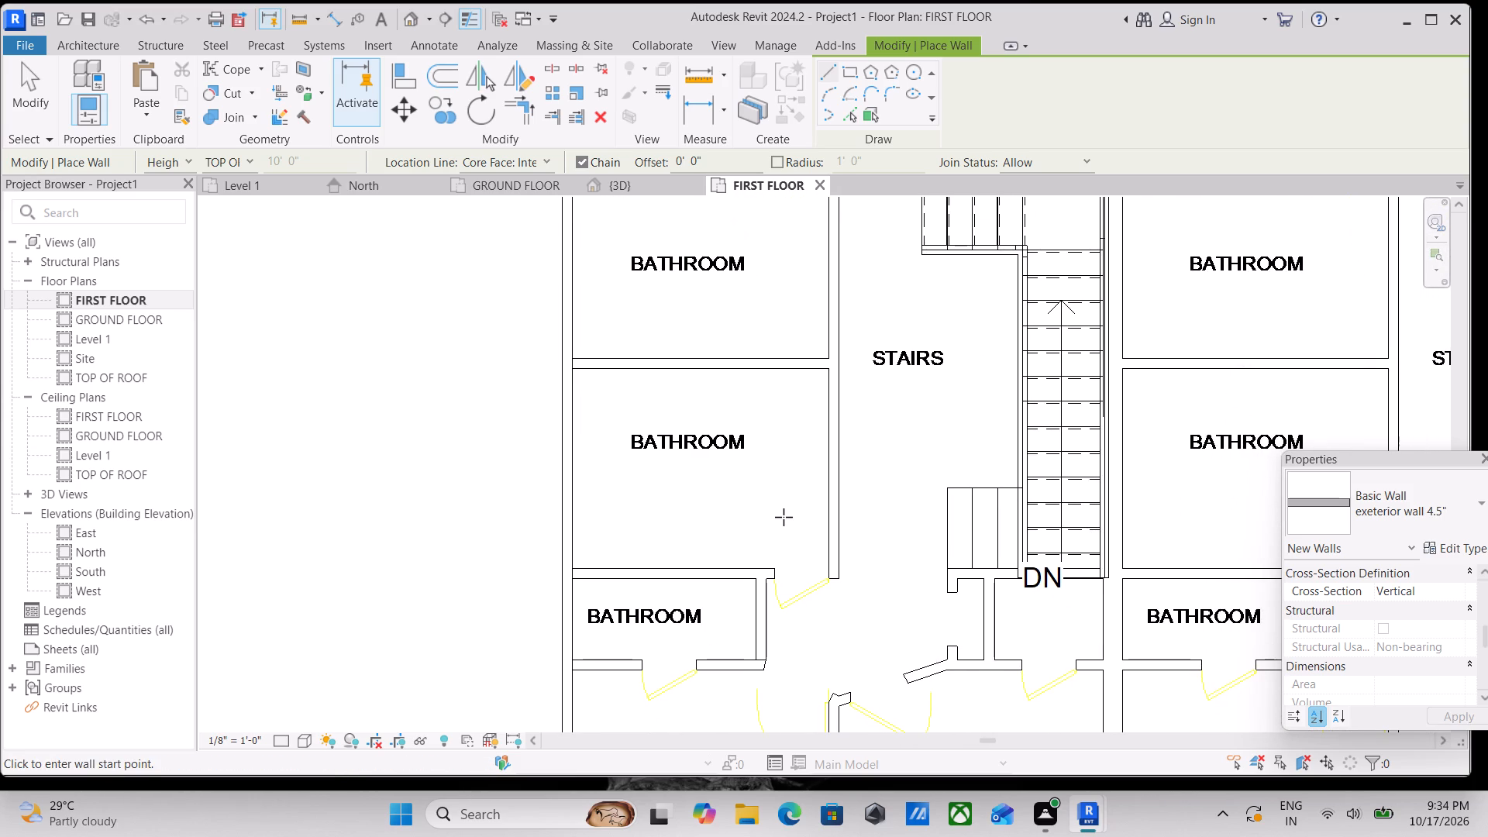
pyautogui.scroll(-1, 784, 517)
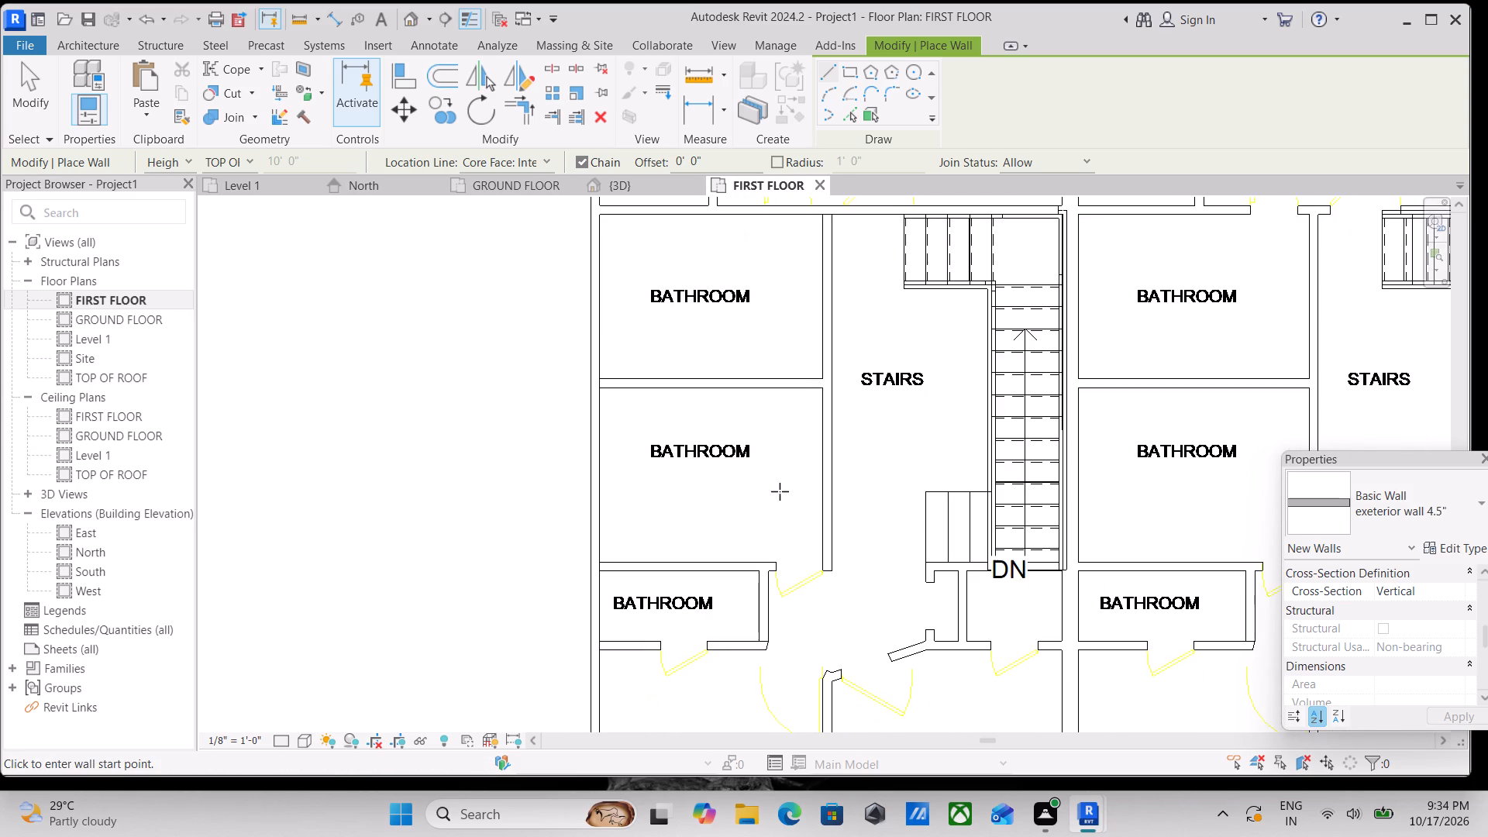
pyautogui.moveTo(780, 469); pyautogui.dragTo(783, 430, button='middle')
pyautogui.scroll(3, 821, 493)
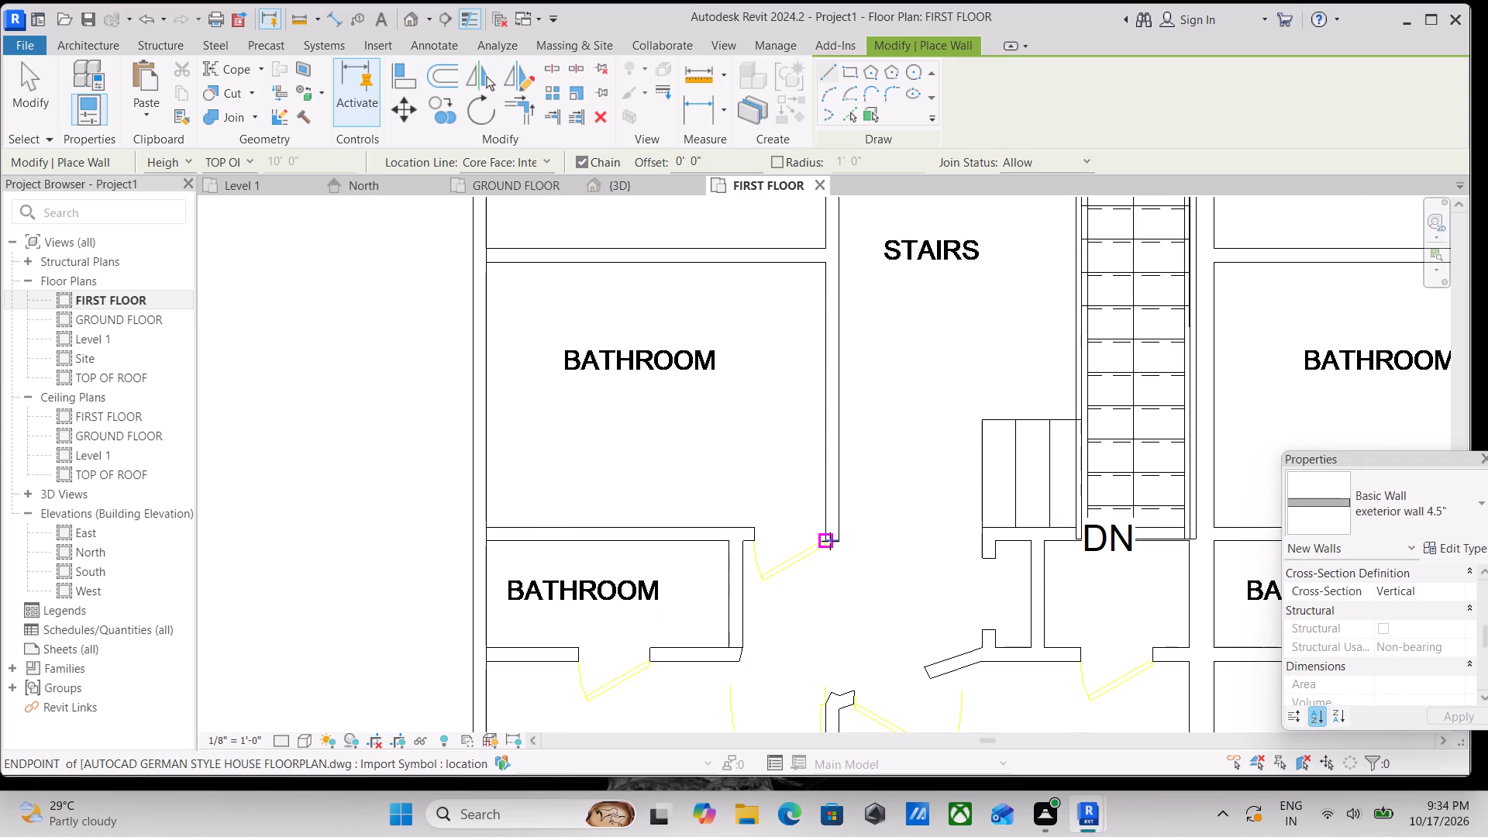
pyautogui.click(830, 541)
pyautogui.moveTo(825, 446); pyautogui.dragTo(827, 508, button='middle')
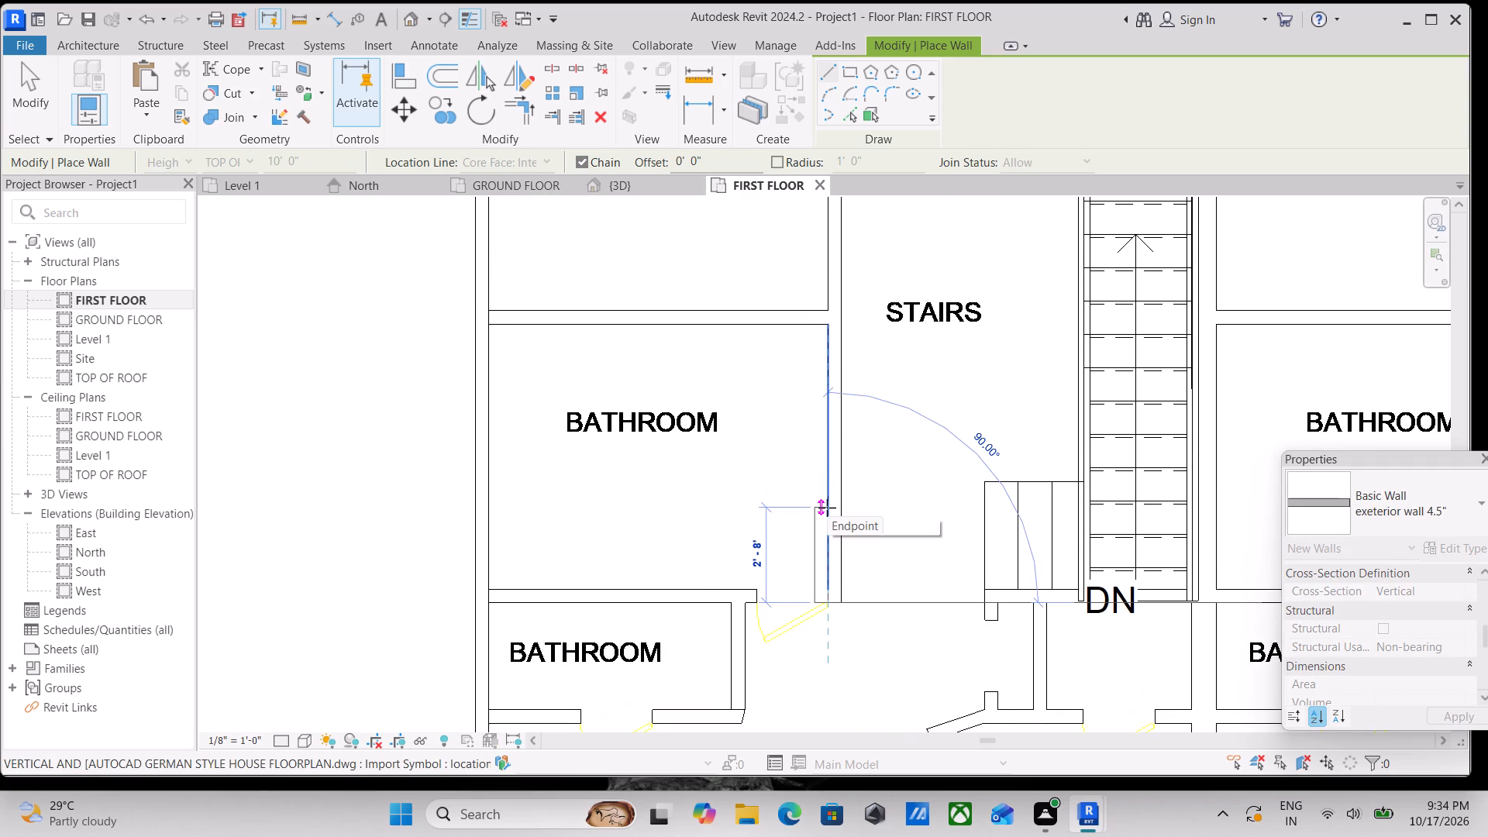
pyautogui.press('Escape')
# Draw the left unit's wall between the two large bathrooms, from the outer side wall to the stairs-side wall, about 9'-6" long.
pyautogui.scroll(-2, 716, 463)
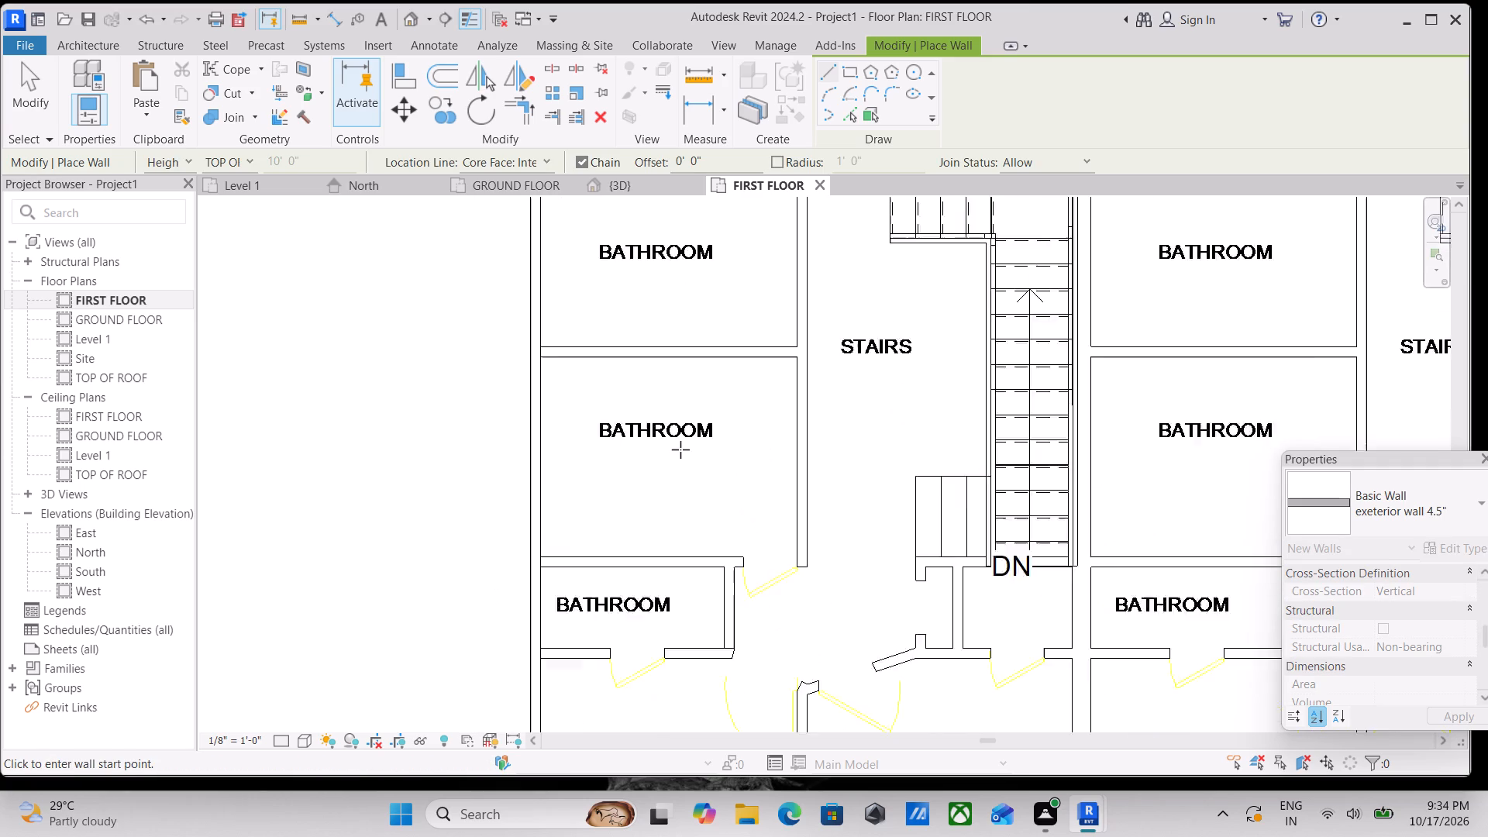
pyautogui.scroll(-1, 680, 449)
pyautogui.scroll(-1, 583, 385)
pyautogui.moveTo(583, 385); pyautogui.dragTo(584, 479, button='middle')
pyautogui.scroll(1, 584, 479)
pyautogui.click(567, 466)
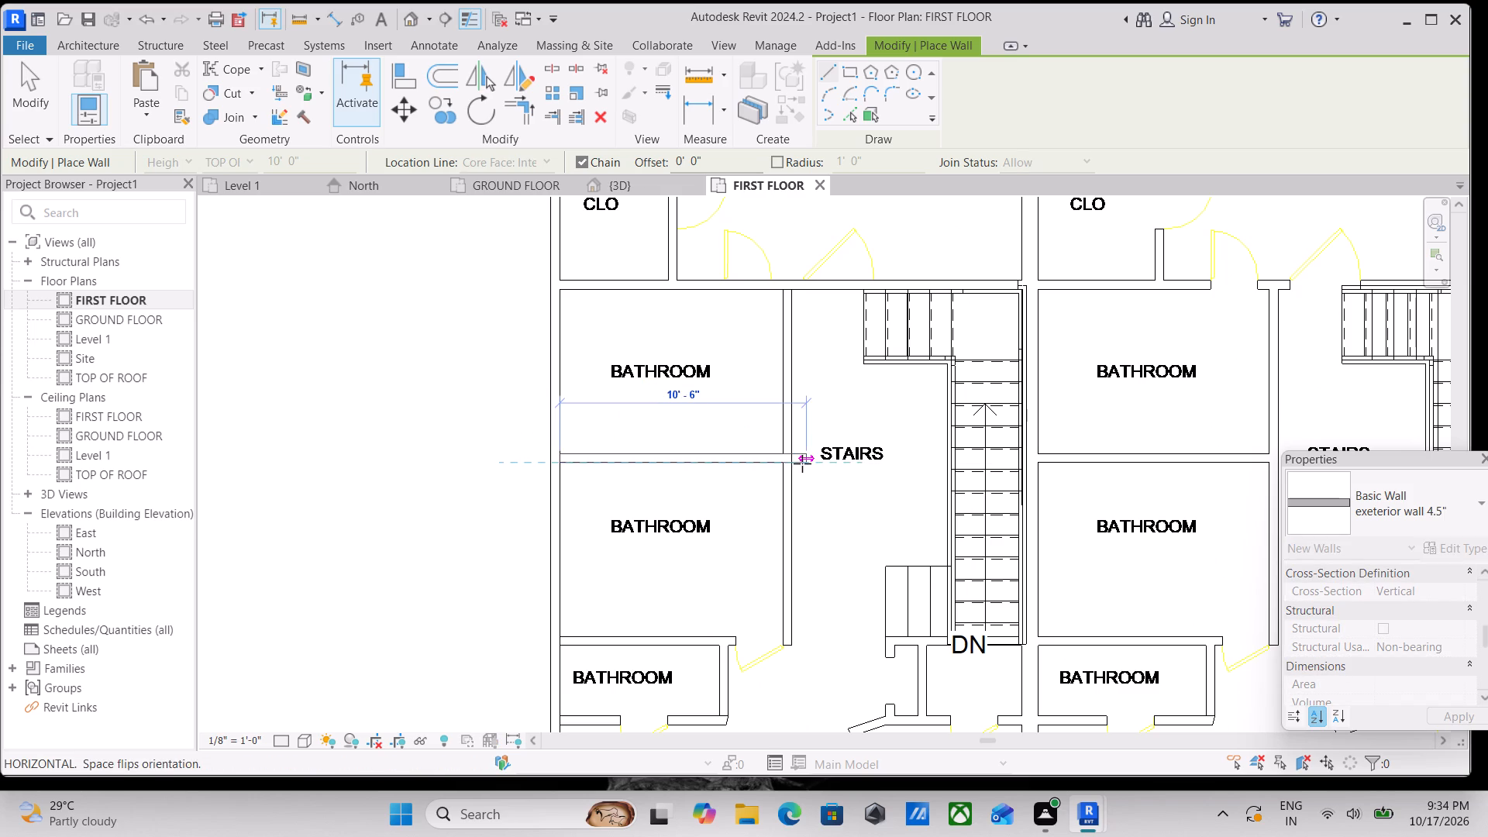
pyautogui.scroll(4, 794, 463)
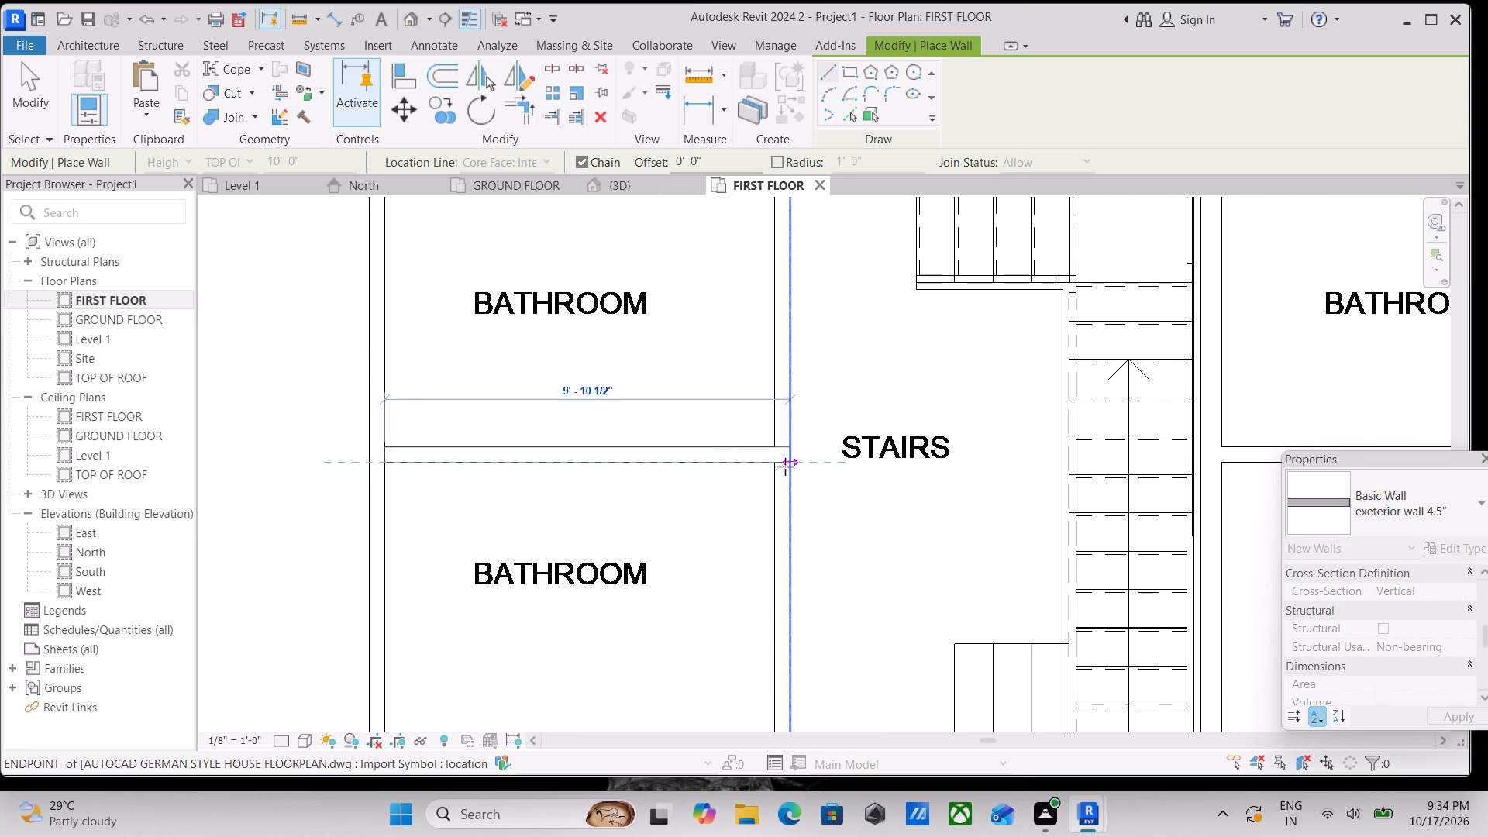
pyautogui.click(773, 465)
pyautogui.press('Escape')
# Draw the left unit's wall between the lower large bathroom and the small bathroom, orientation flipped, about 9'-10 1/2" from the outer side wall.
pyautogui.scroll(-2, 783, 623)
pyautogui.moveTo(783, 605); pyautogui.dragTo(789, 484, button='middle')
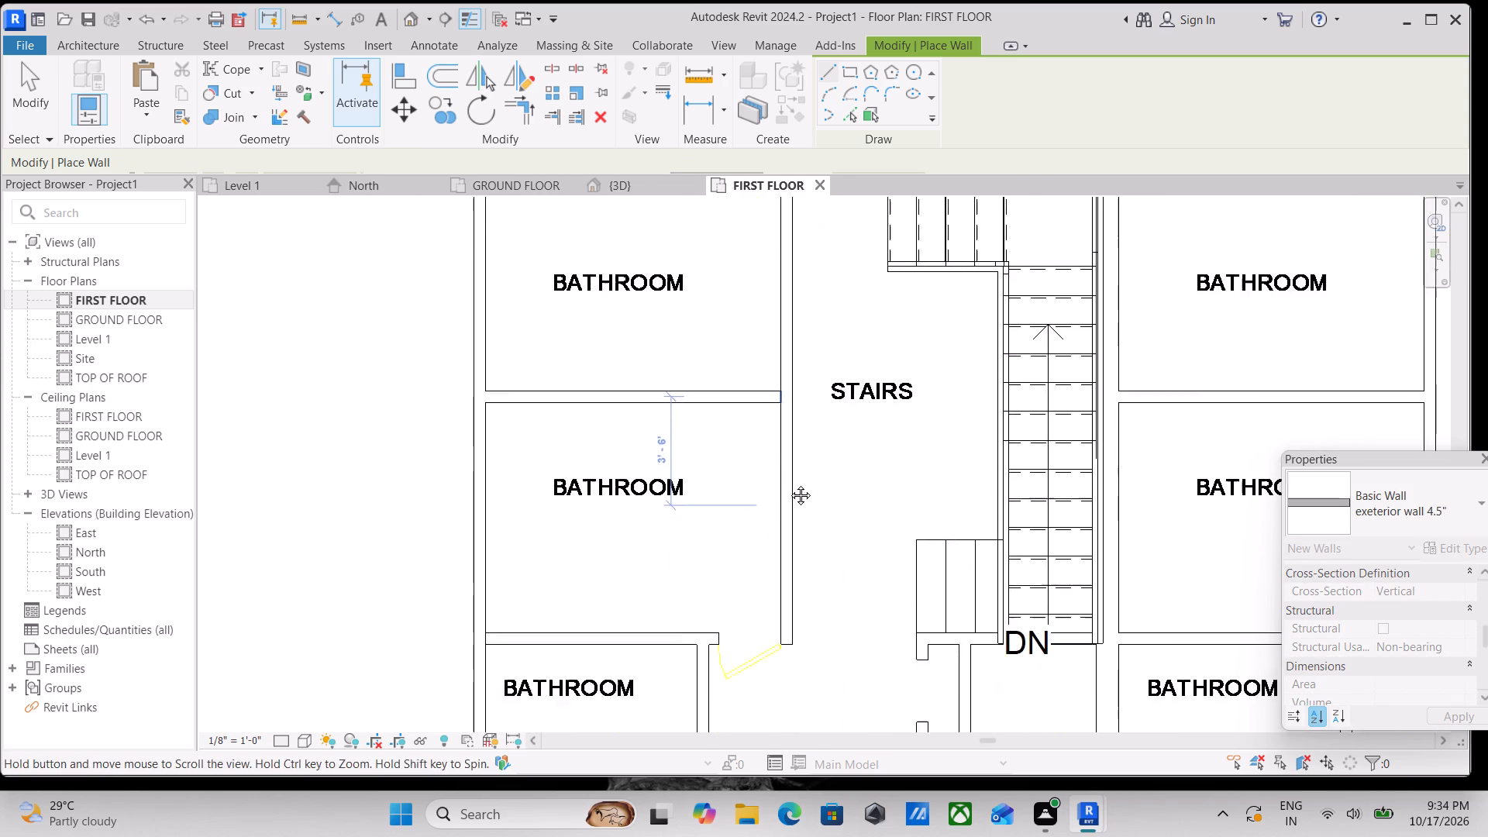
pyautogui.moveTo(789, 484); pyautogui.dragTo(791, 474, button='middle')
pyautogui.scroll(-3, 785, 520)
pyautogui.moveTo(784, 506); pyautogui.dragTo(782, 436, button='middle')
pyautogui.scroll(2, 791, 508)
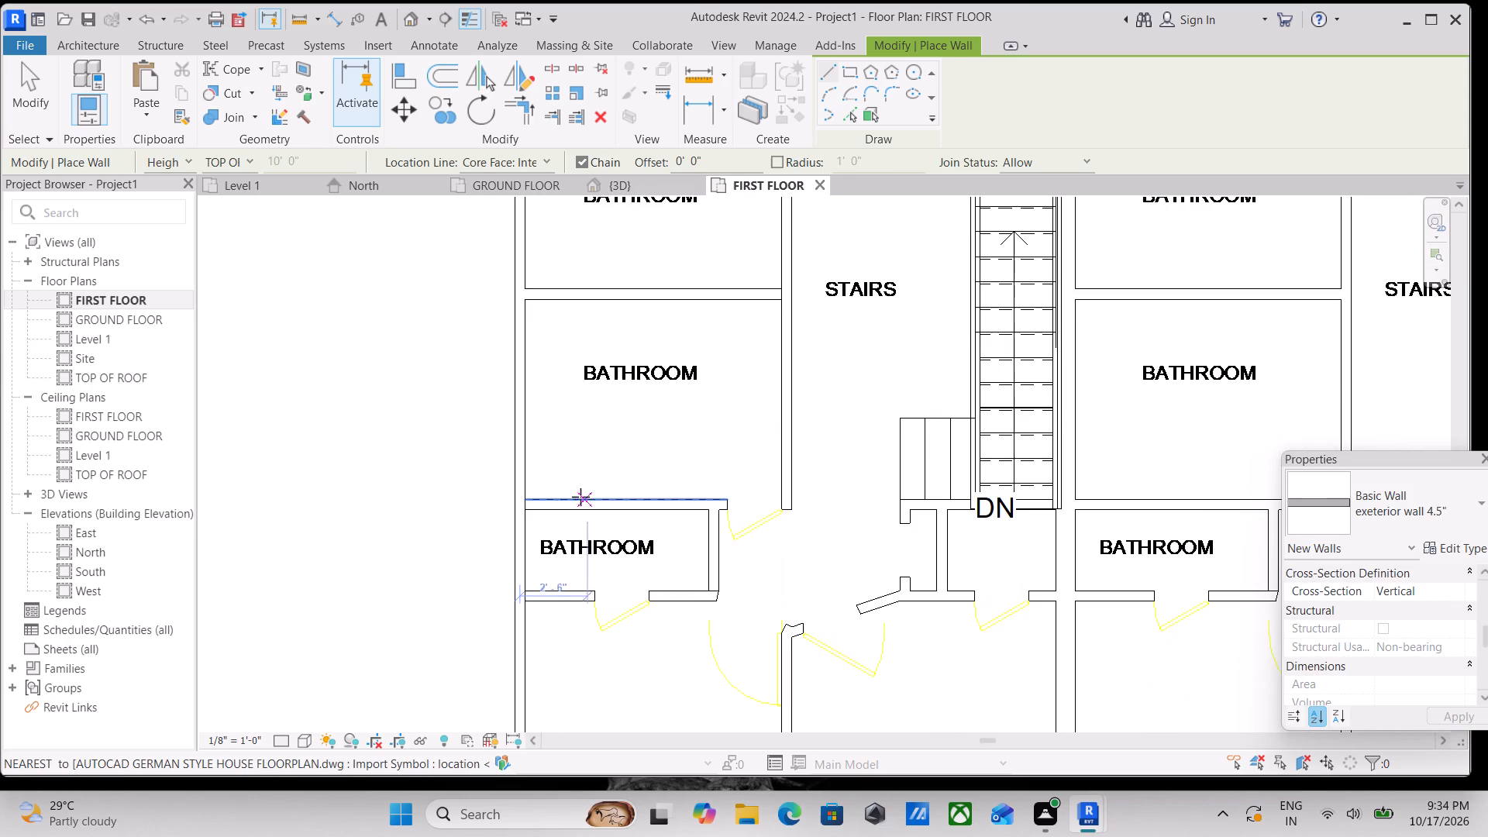
pyautogui.click(527, 503)
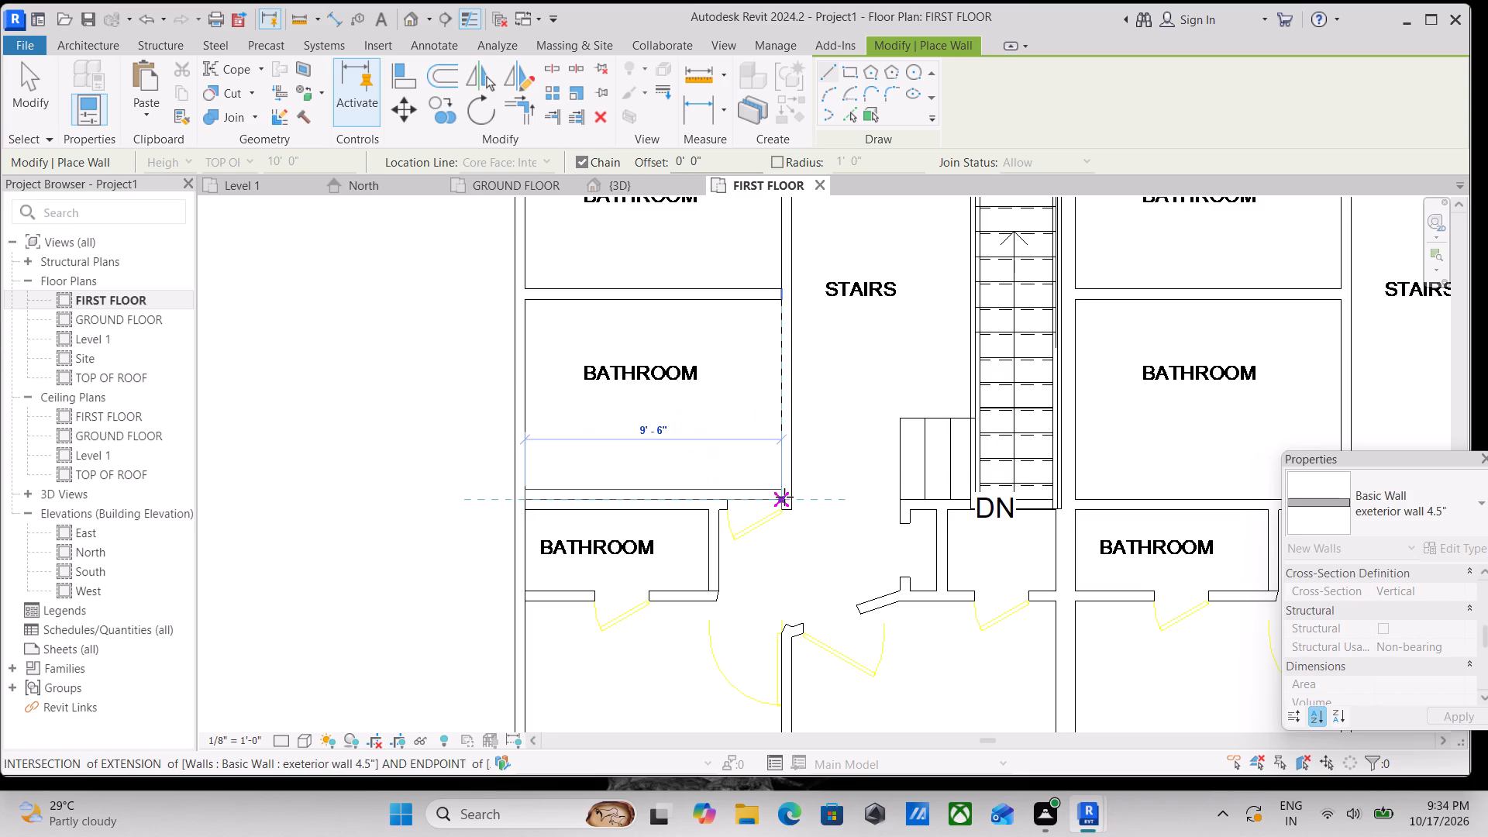
pyautogui.press('space')
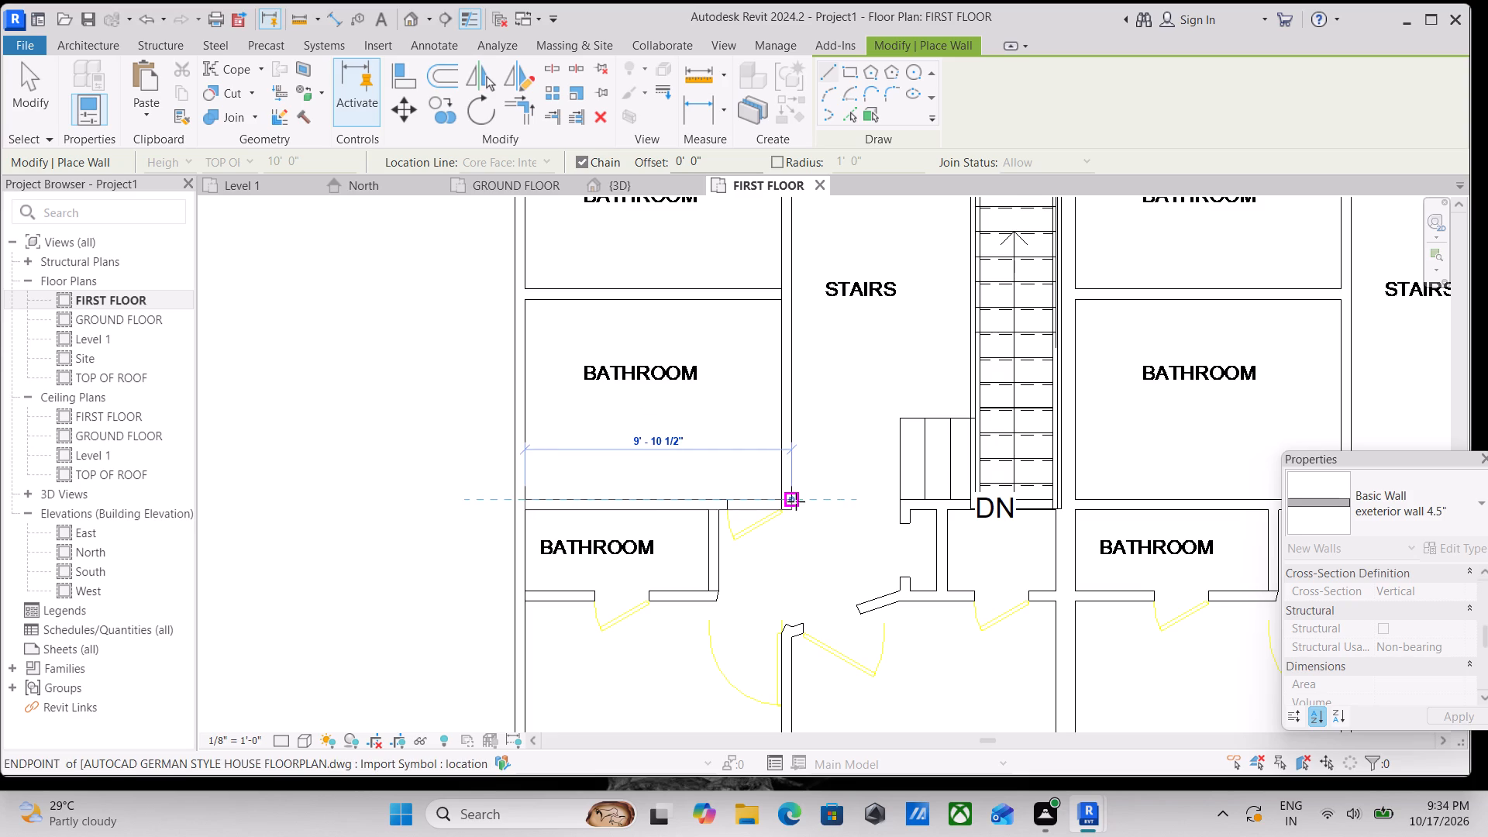
pyautogui.click(794, 501)
pyautogui.press('Escape')
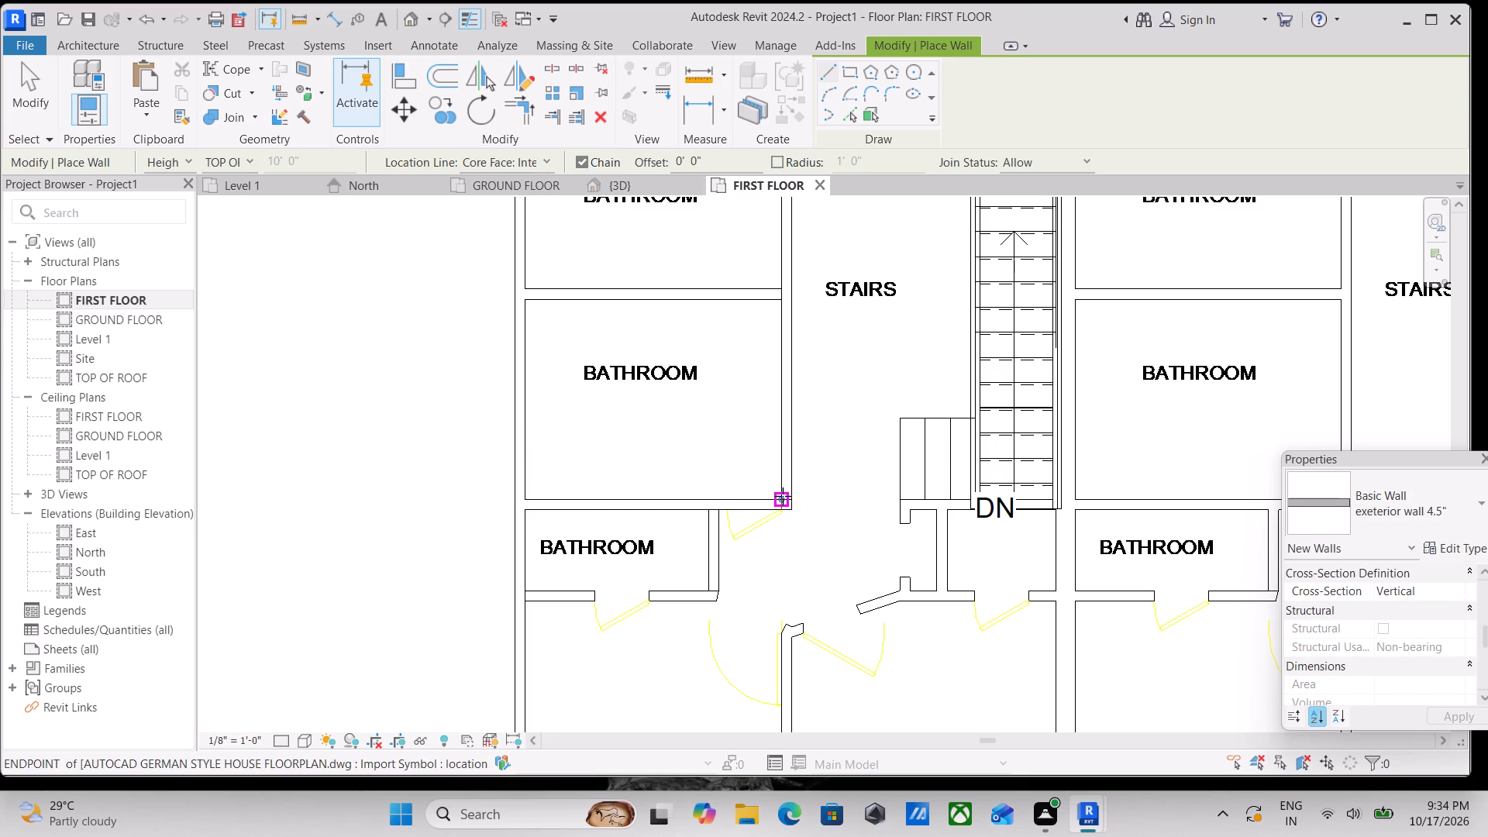
# Draw the left unit's wall between the large bathrooms and the stairs, up to the master bedroom cross wall, with its orientation flipped.
pyautogui.click(783, 496)
pyautogui.moveTo(818, 328); pyautogui.dragTo(782, 577, button='middle')
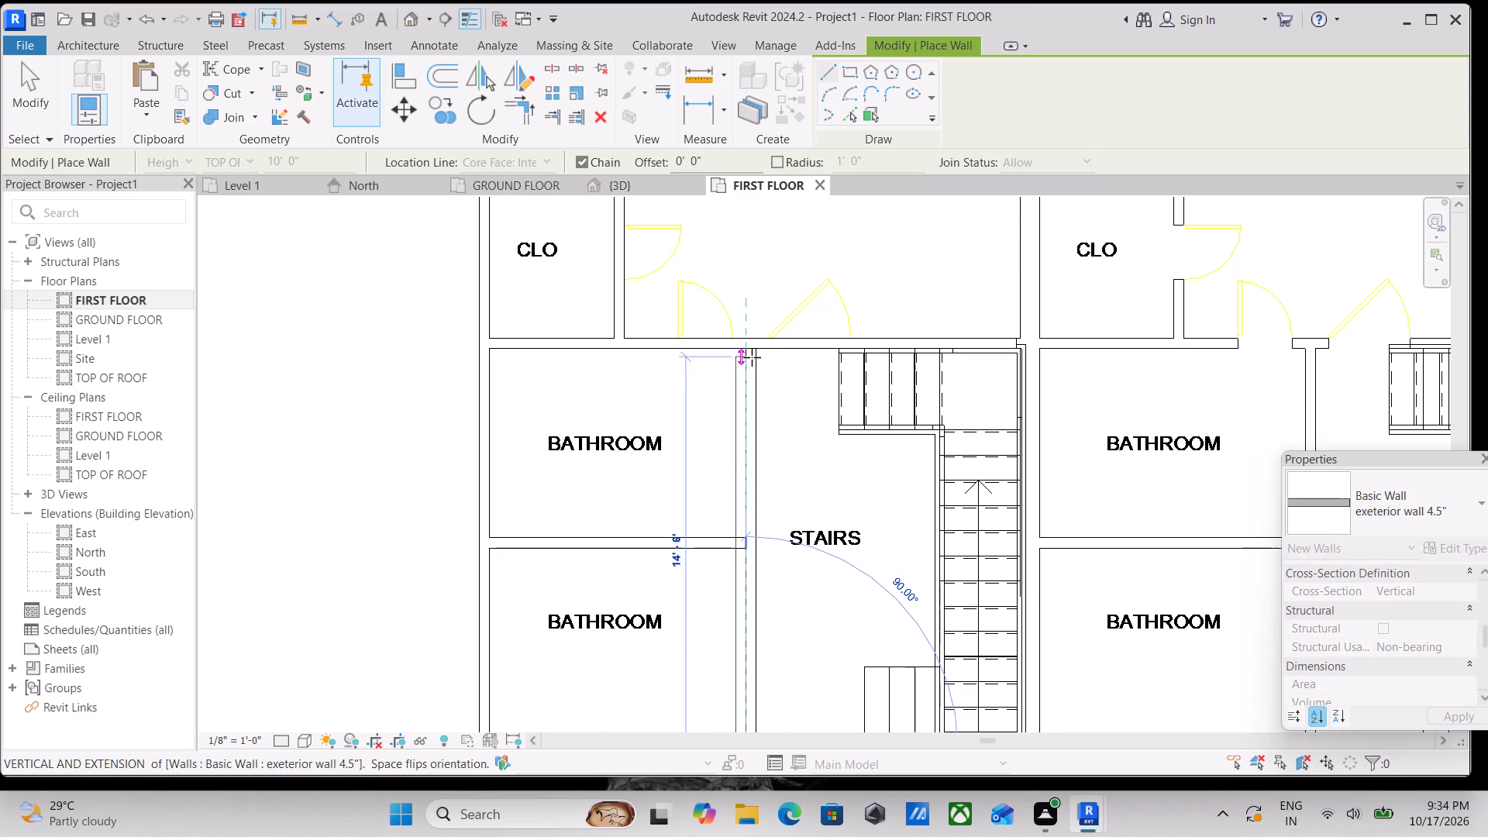
pyautogui.press('space')
pyautogui.scroll(2, 752, 355)
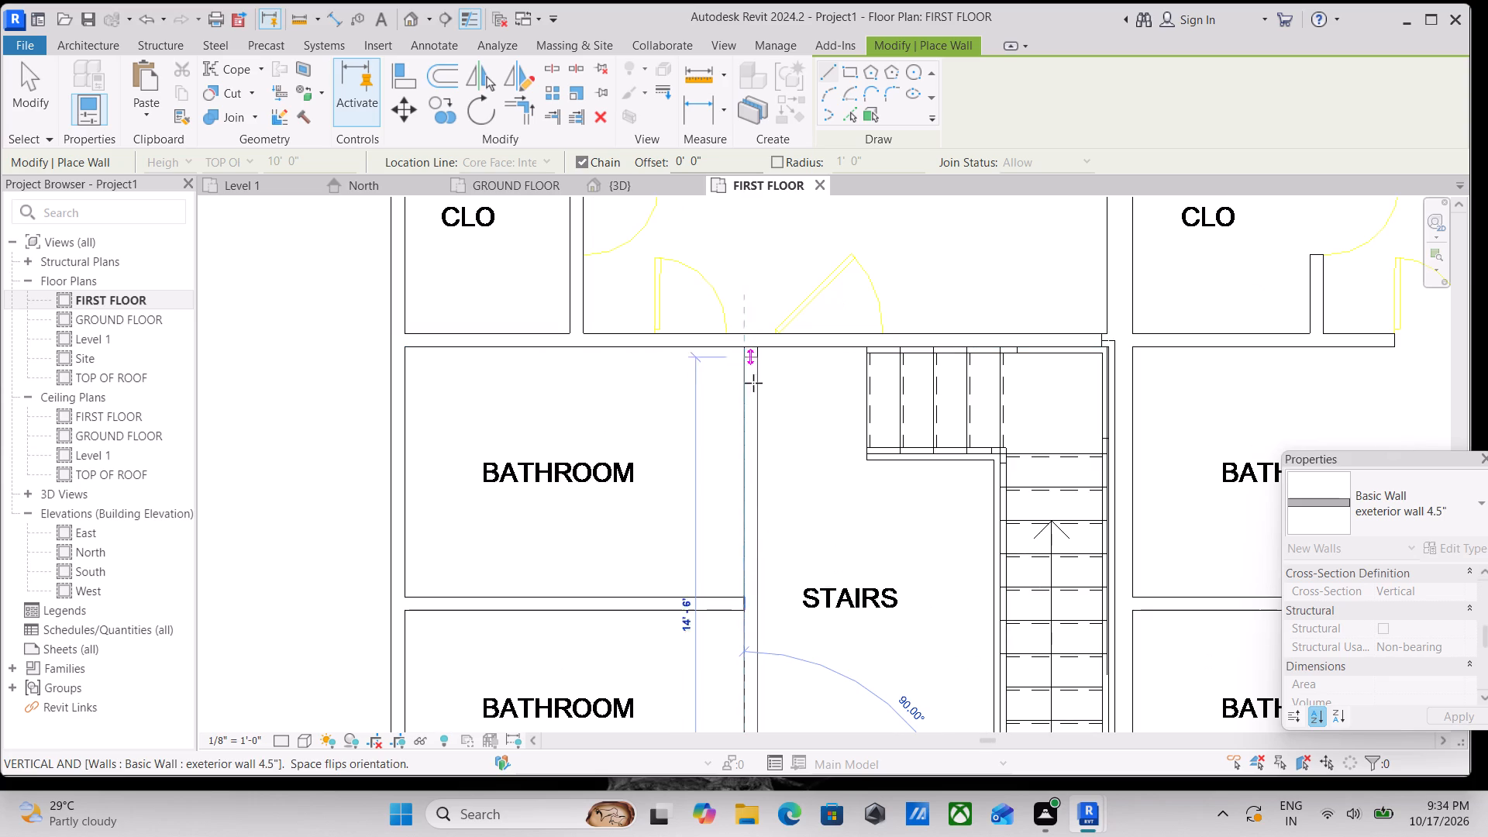
pyautogui.click(749, 346)
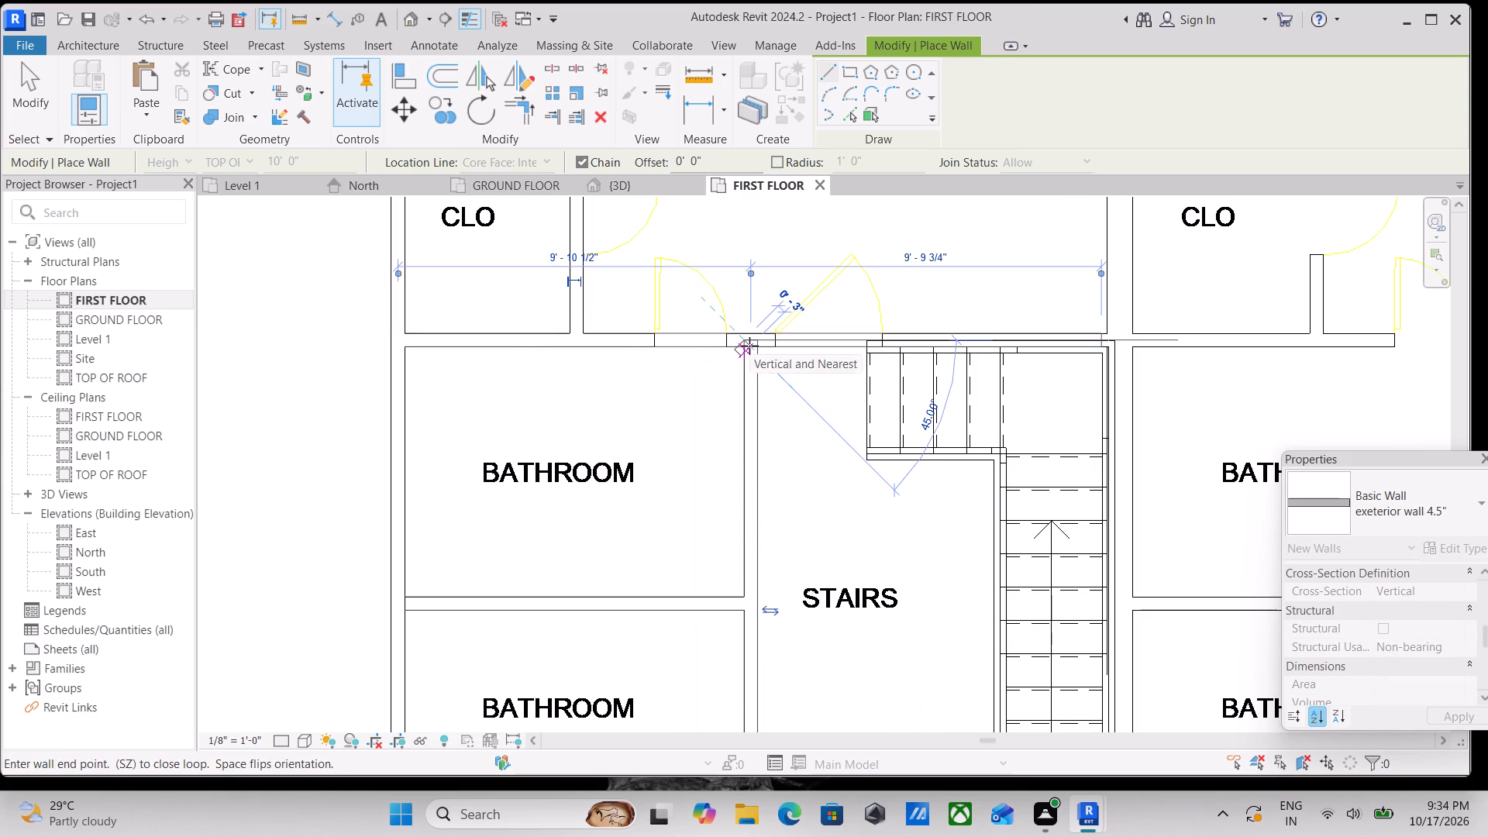
pyautogui.press('Escape')
# Draw the left unit's wall between the small bathroom and the front bedroom, from the outer side wall to the bathroom's hall corner.
pyautogui.scroll(-3, 749, 346)
pyautogui.scroll(-5, 794, 454)
pyautogui.moveTo(786, 437); pyautogui.dragTo(739, 321, button='middle')
pyautogui.scroll(3, 718, 482)
pyautogui.scroll(3, 607, 526)
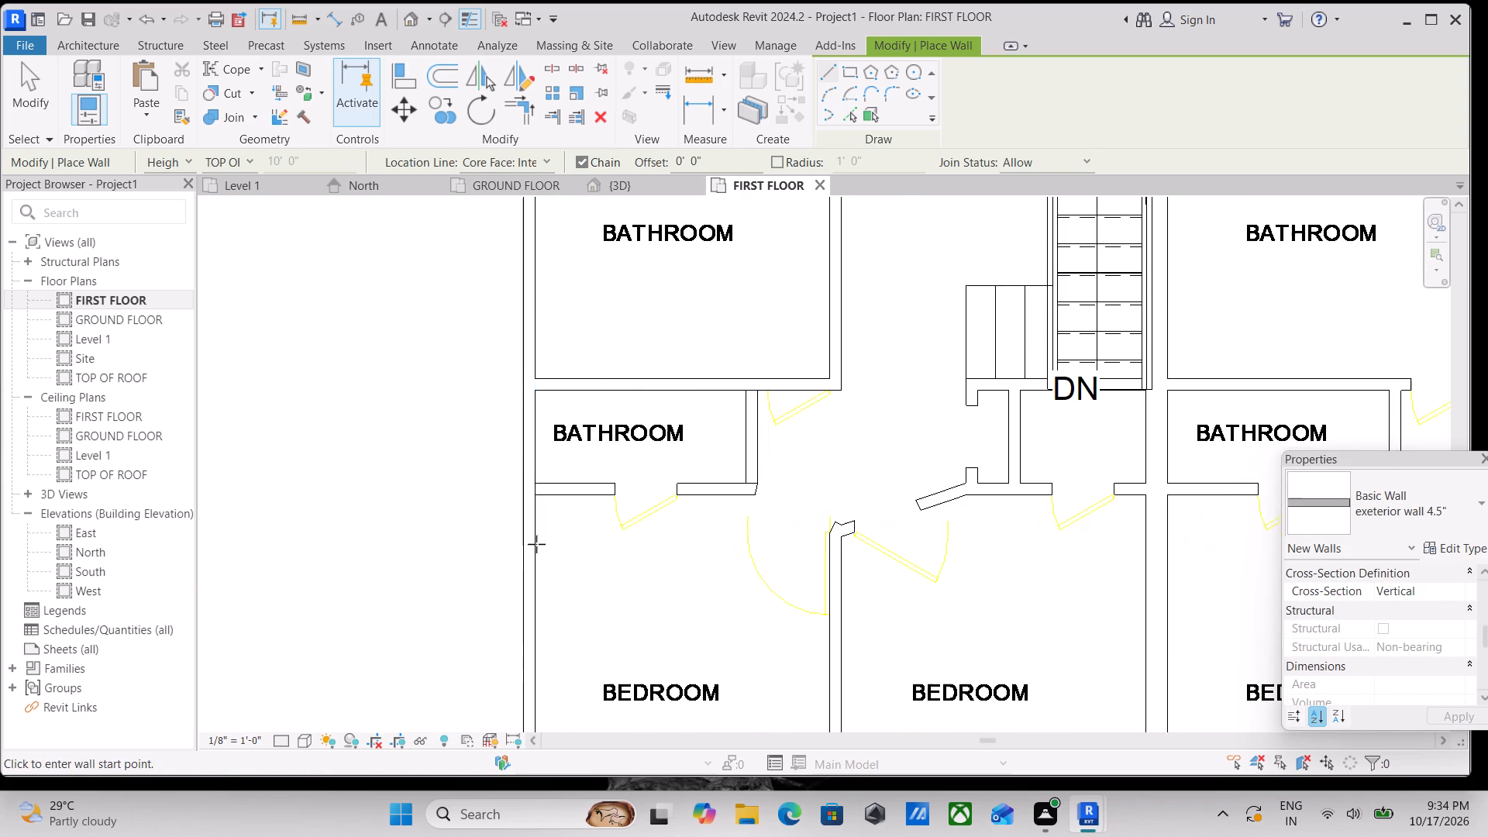
pyautogui.scroll(5, 536, 544)
pyautogui.click(551, 467)
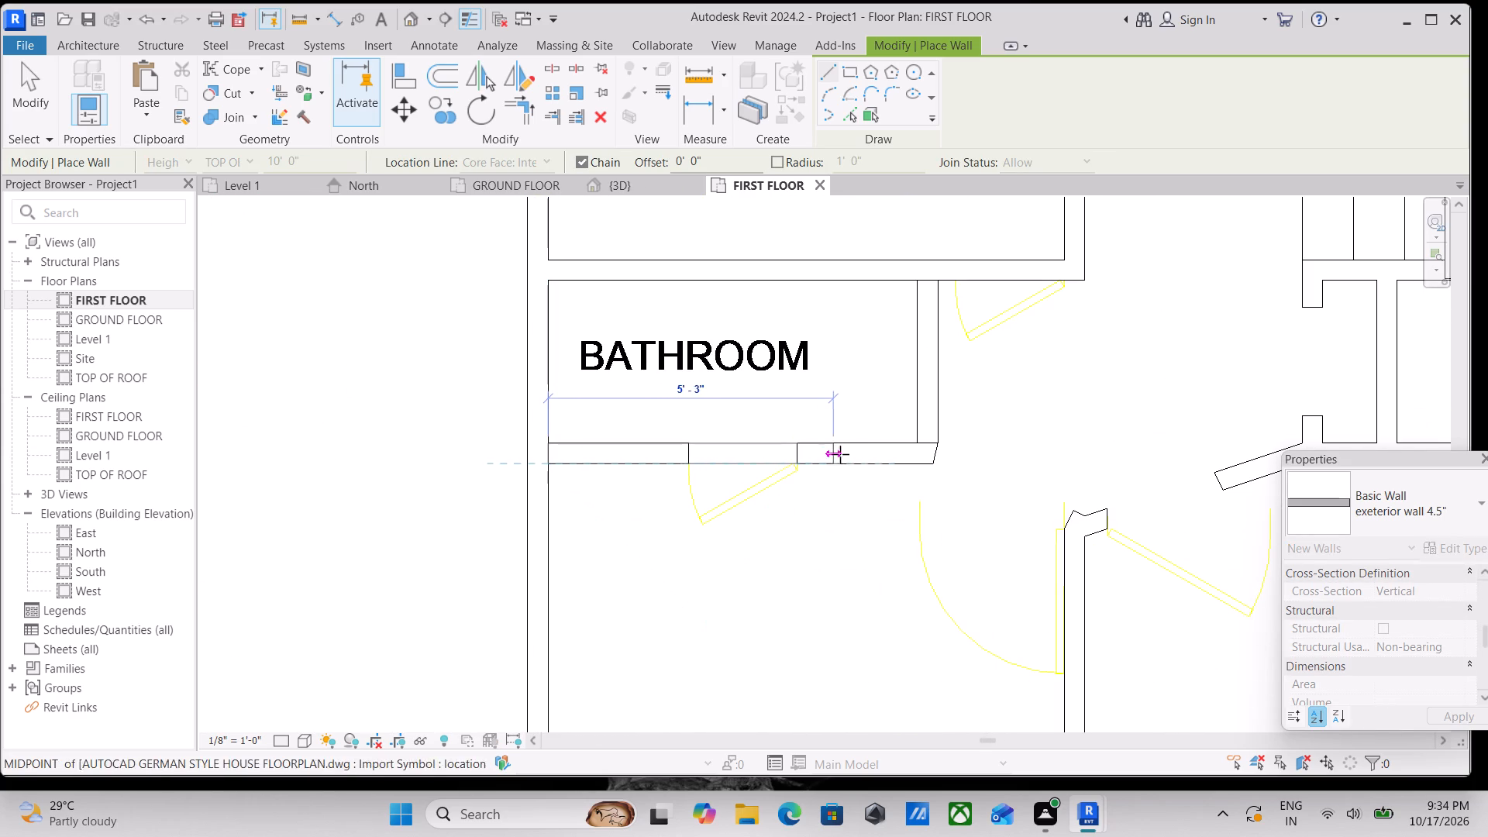
pyautogui.click(932, 461)
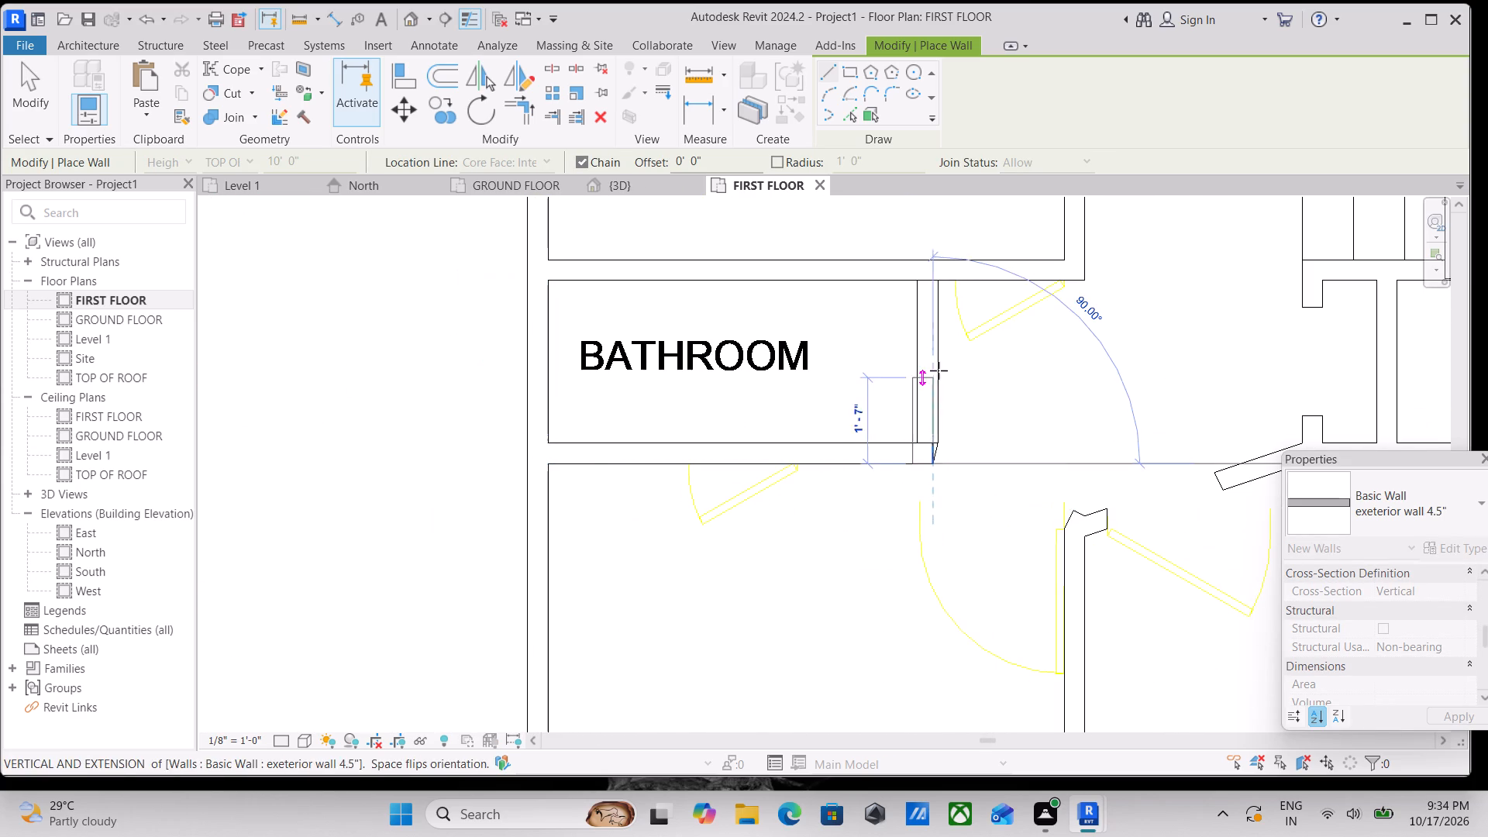
pyautogui.scroll(-1, 939, 370)
pyautogui.moveTo(939, 369); pyautogui.dragTo(946, 460, button='middle')
pyautogui.press('Escape')
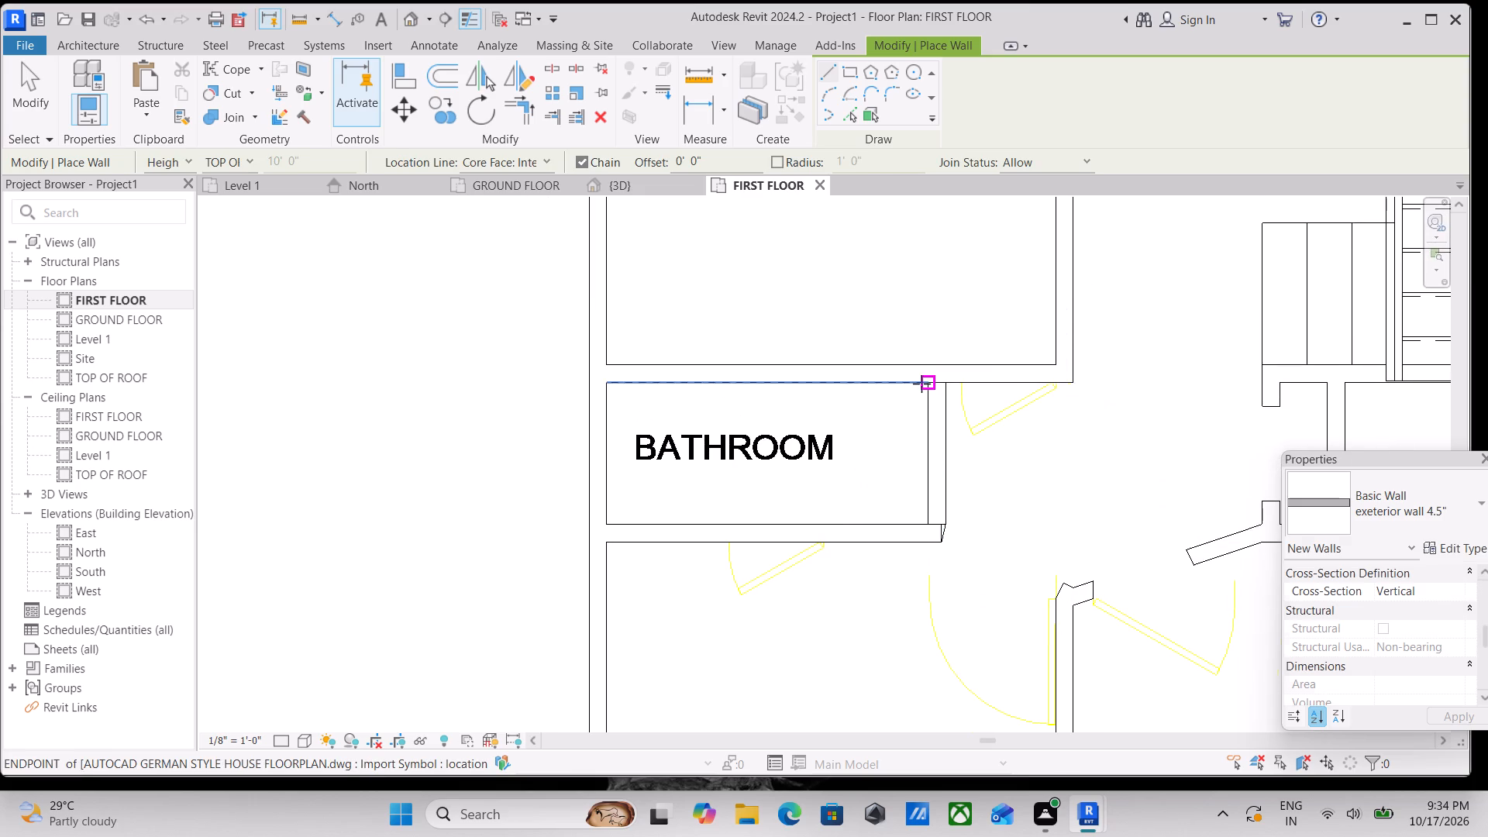
# Draw the left unit's wall between the small bathroom and the hall, from the large bathroom's wall to the front bedroom's wall.
pyautogui.scroll(2, 921, 384)
pyautogui.click(928, 384)
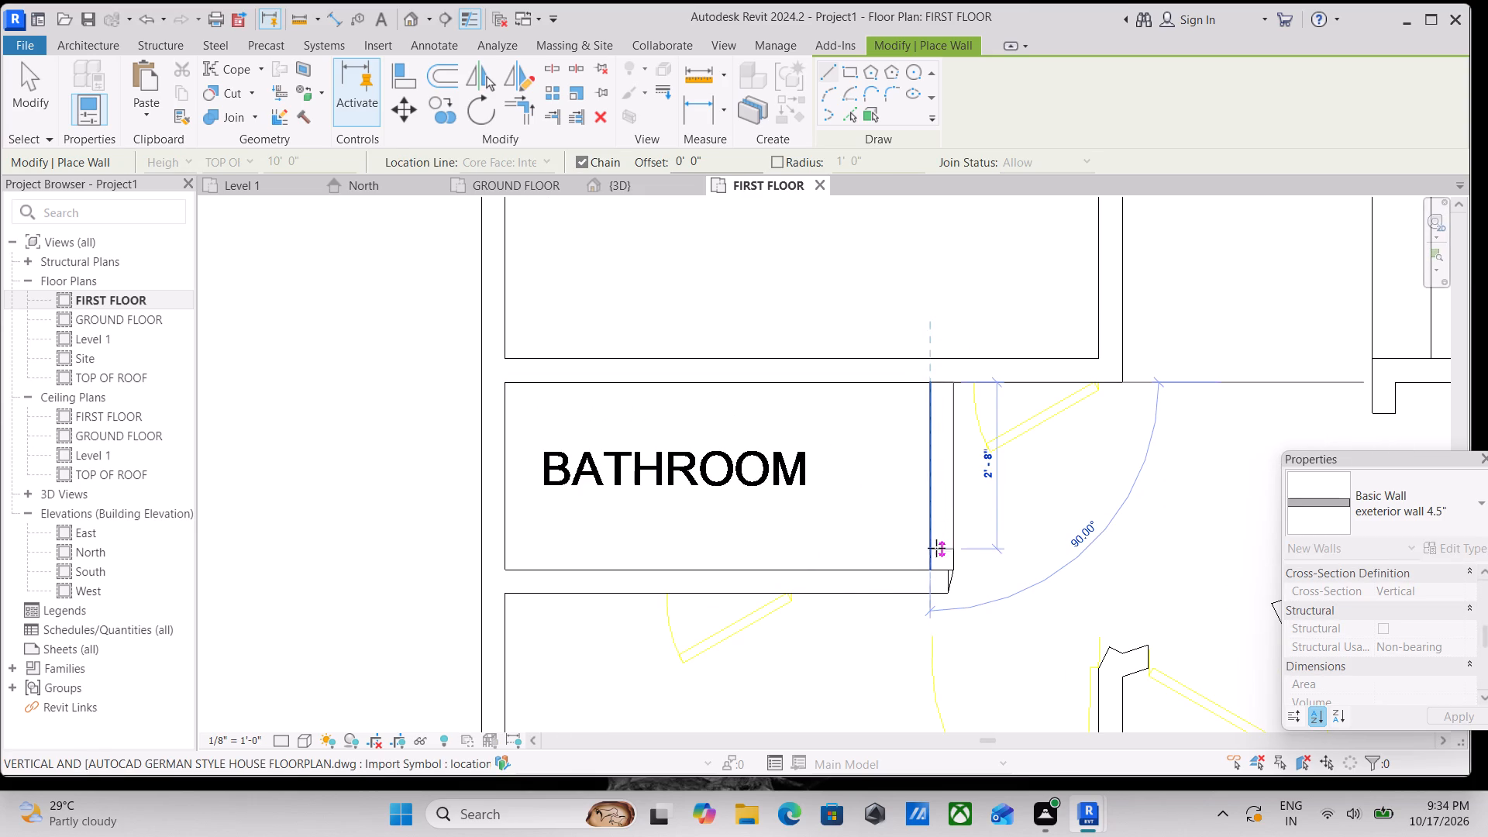
pyautogui.click(932, 584)
pyautogui.press('Escape')
# Draw the left unit's wall between the two front bedrooms, from the front wall toward the hall, orientation flipped, about 12'-1" long.
pyautogui.scroll(-1, 939, 572)
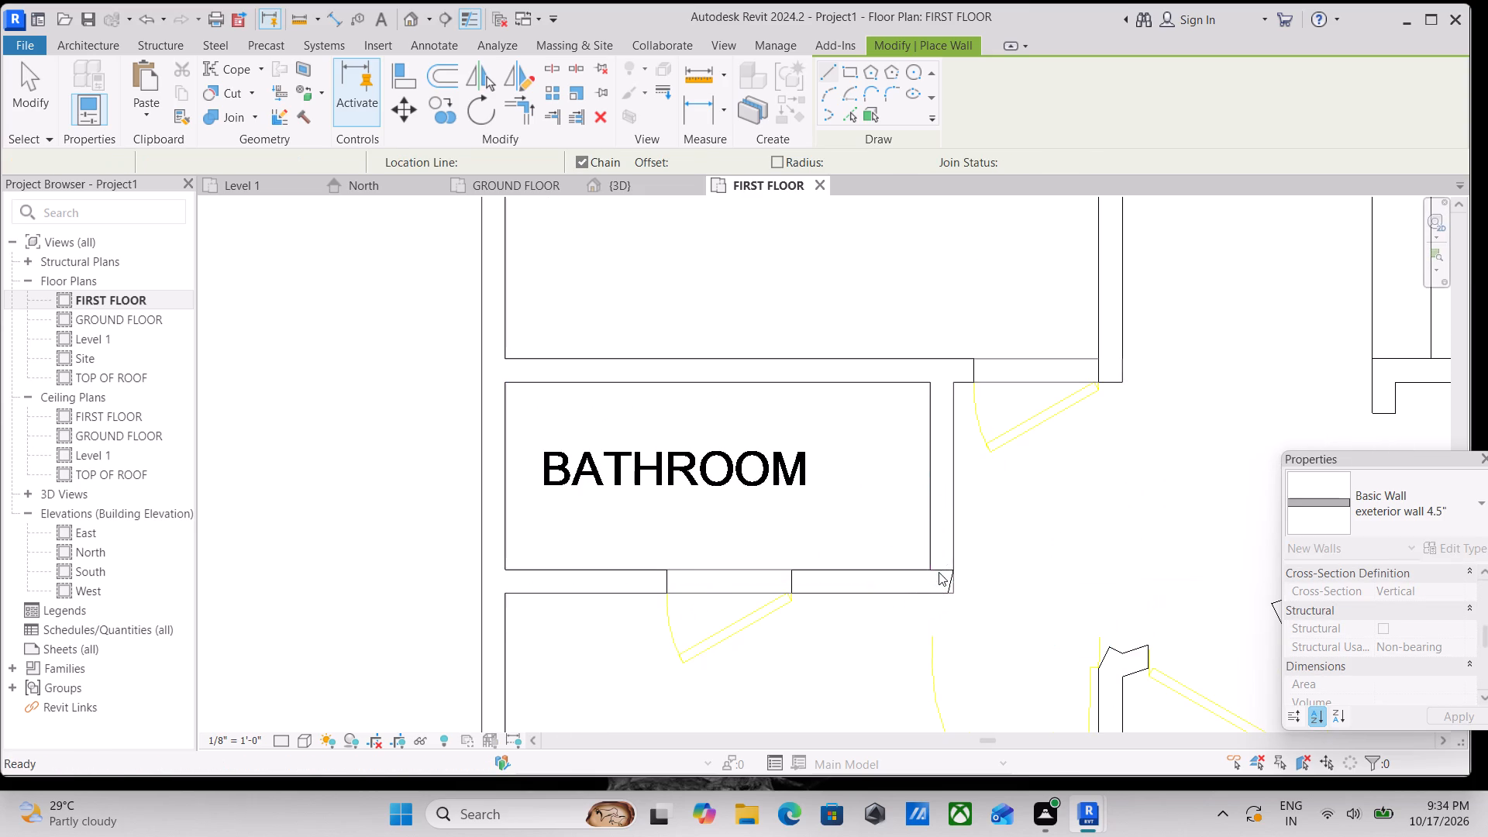
pyautogui.scroll(-5, 939, 572)
pyautogui.moveTo(938, 555); pyautogui.dragTo(765, 418, button='middle')
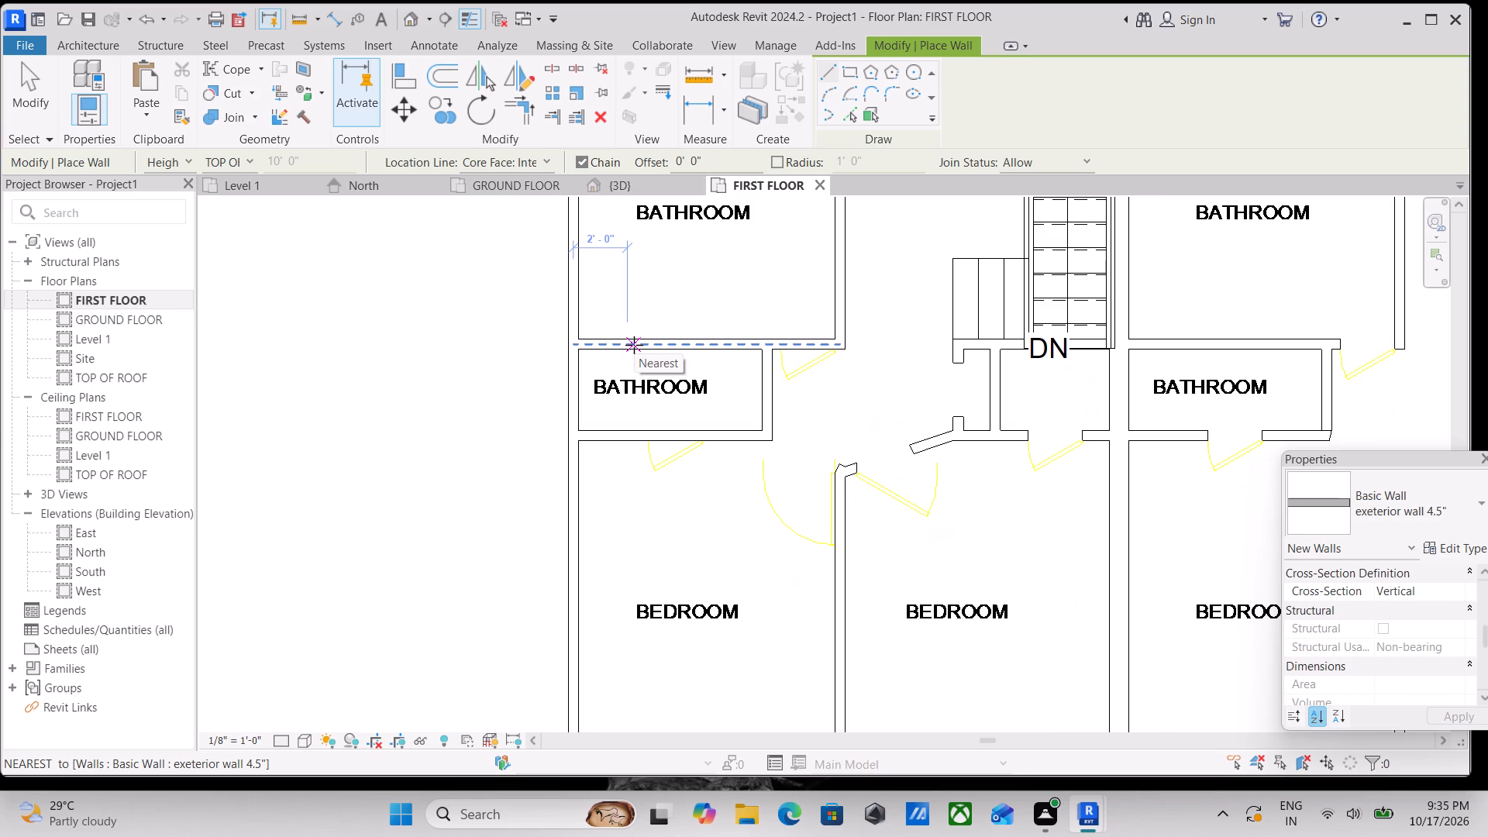
pyautogui.scroll(-3, 811, 456)
pyautogui.moveTo(811, 455); pyautogui.dragTo(753, 329, button='middle')
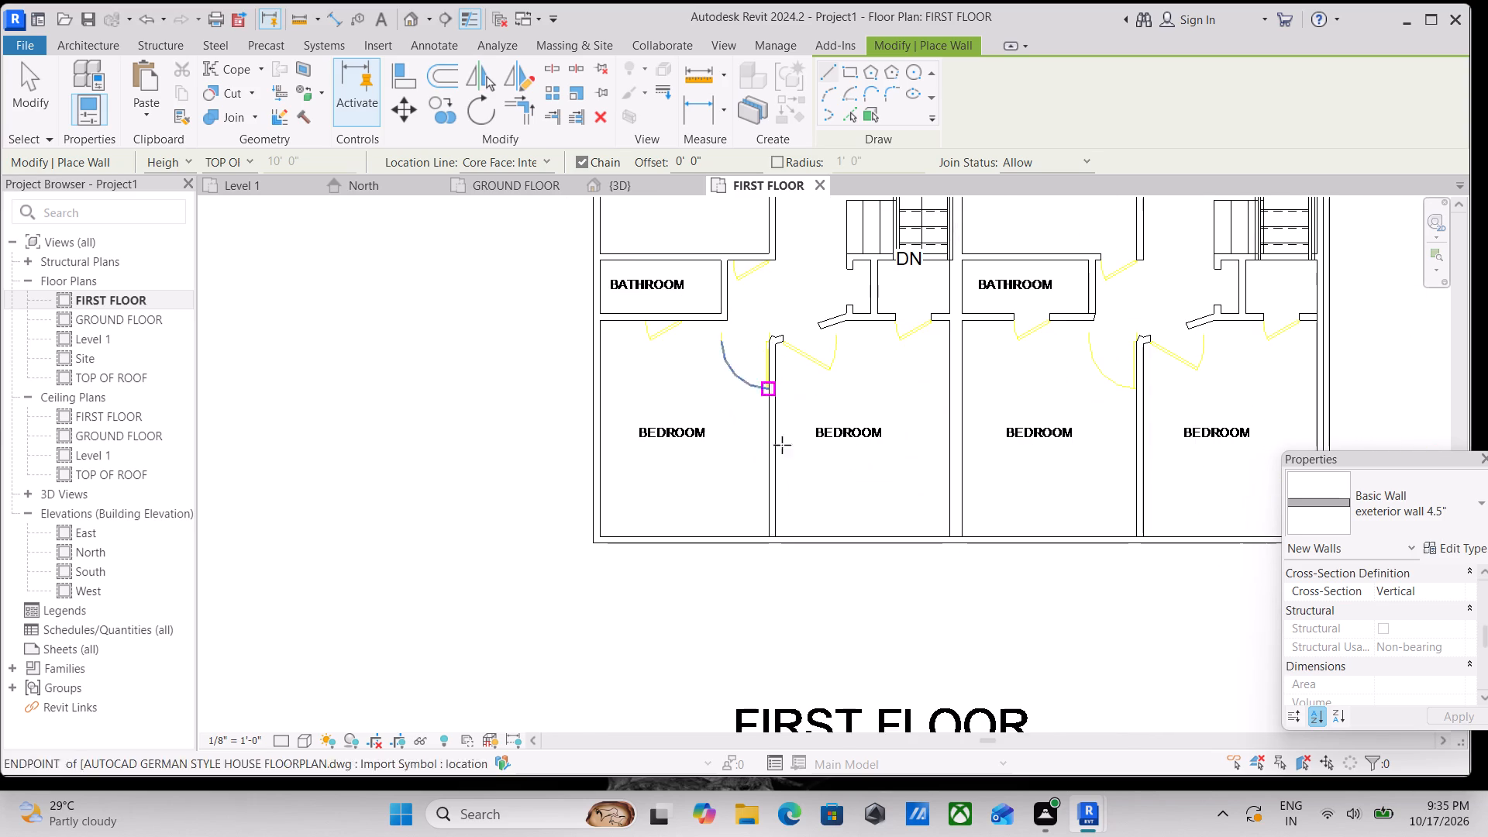
pyautogui.scroll(2, 800, 528)
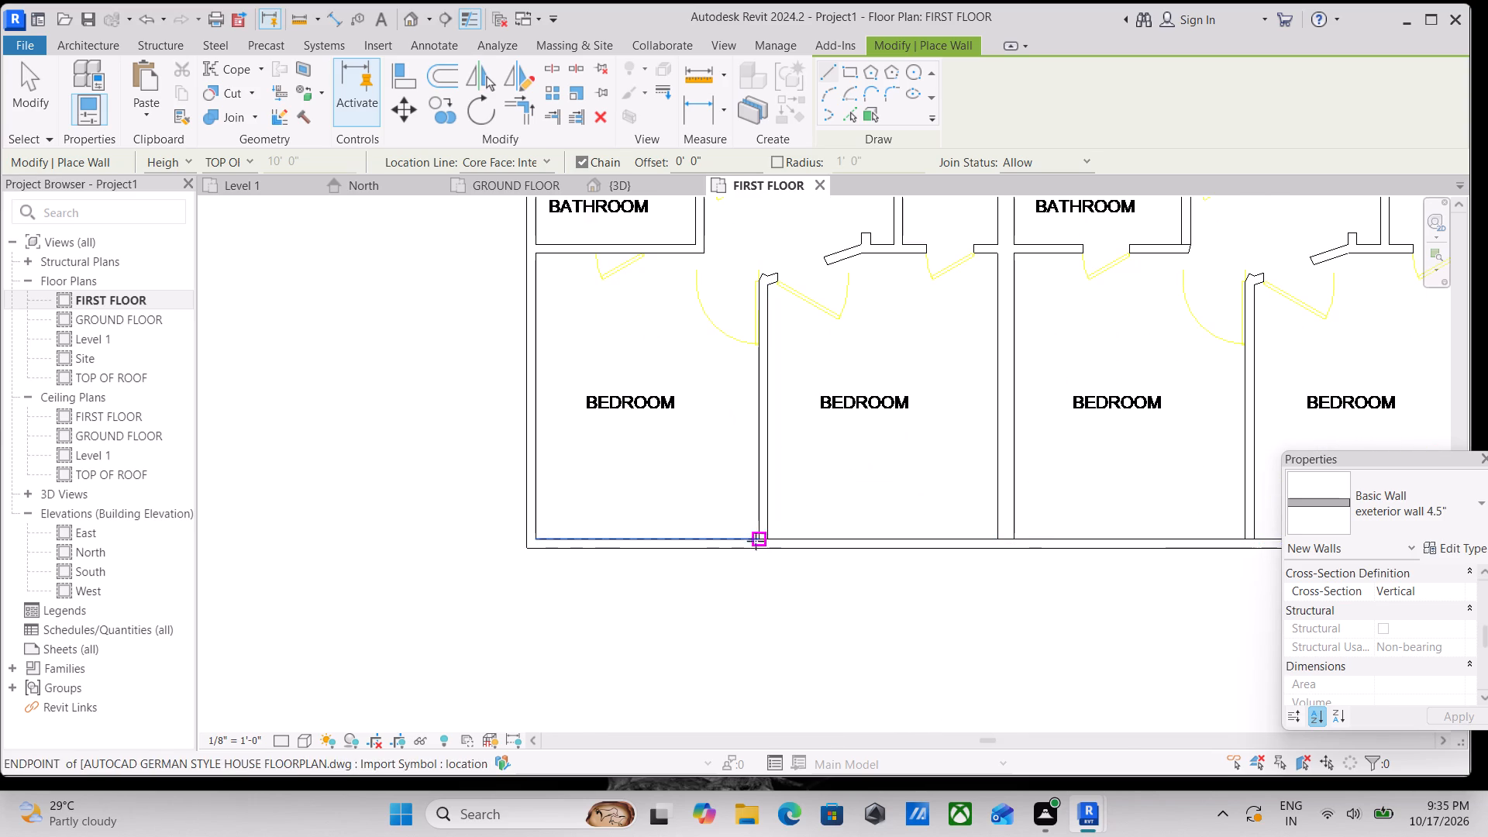
pyautogui.scroll(4, 755, 542)
pyautogui.click(761, 528)
pyautogui.scroll(-1, 778, 306)
pyautogui.moveTo(777, 330); pyautogui.dragTo(767, 511, button='middle')
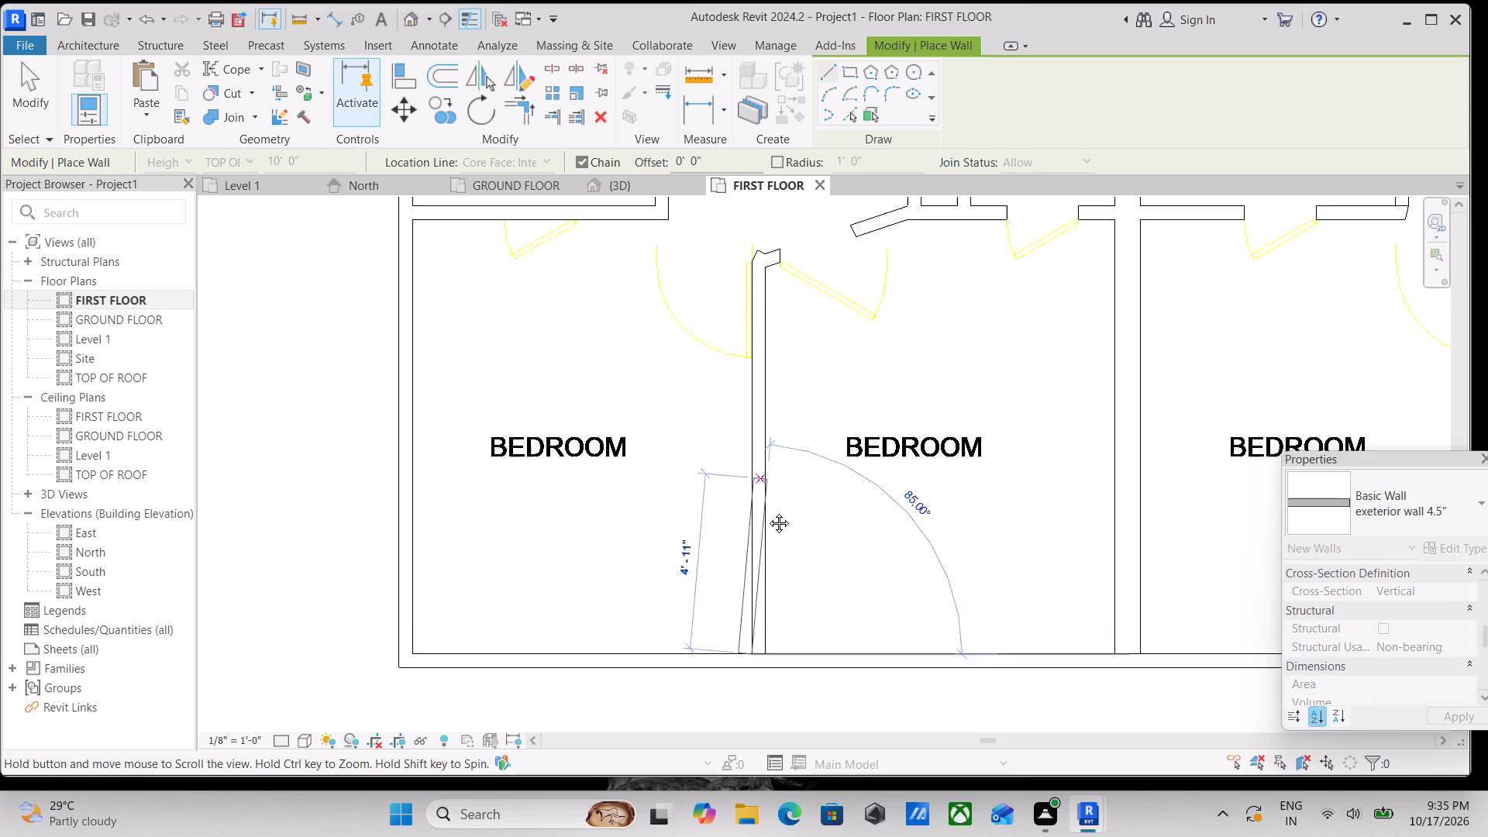
pyautogui.moveTo(767, 511); pyautogui.dragTo(766, 543, button='middle')
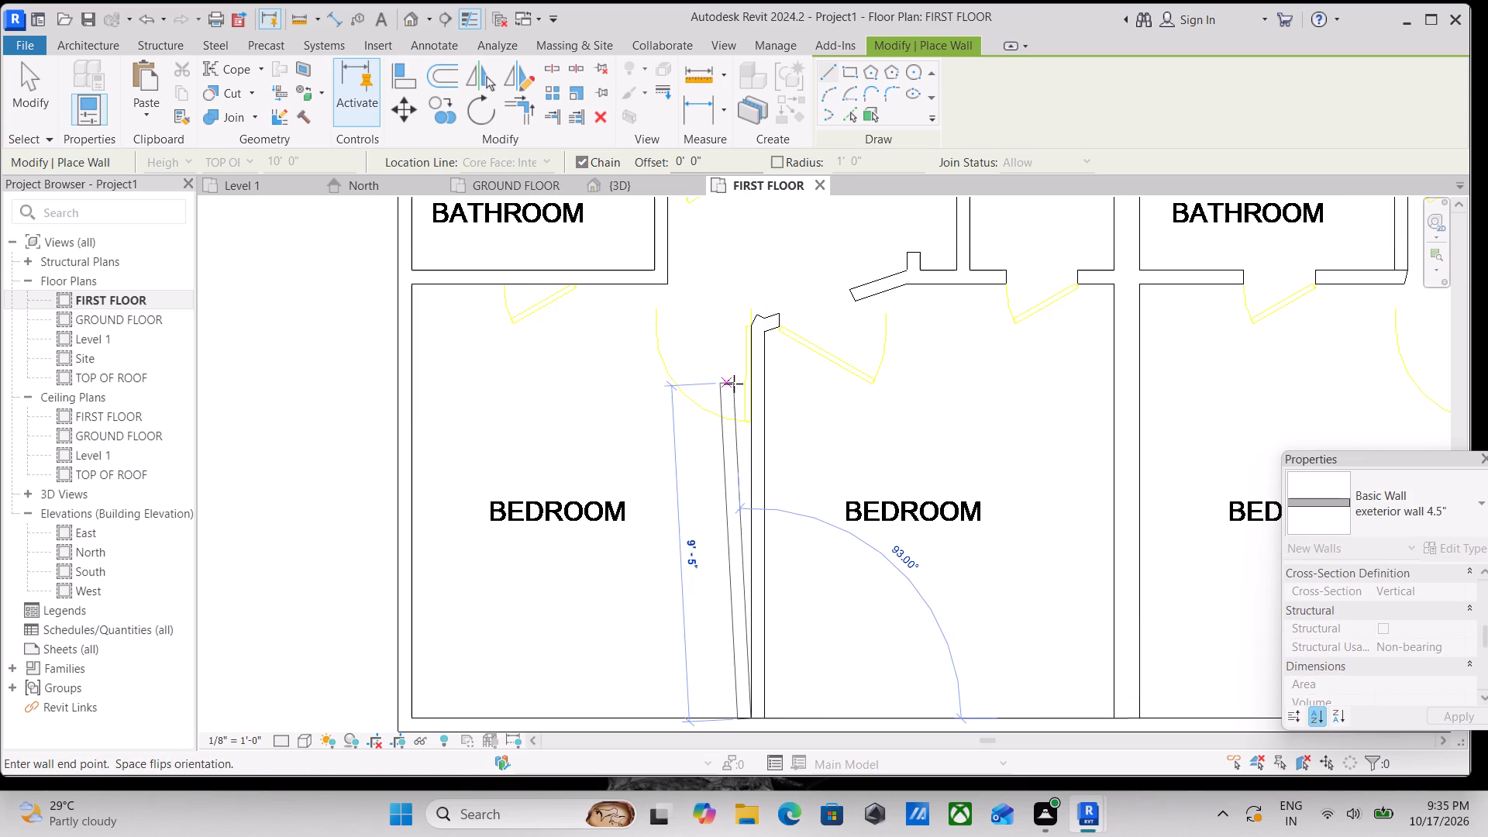
pyautogui.press('space')
pyautogui.scroll(2, 750, 288)
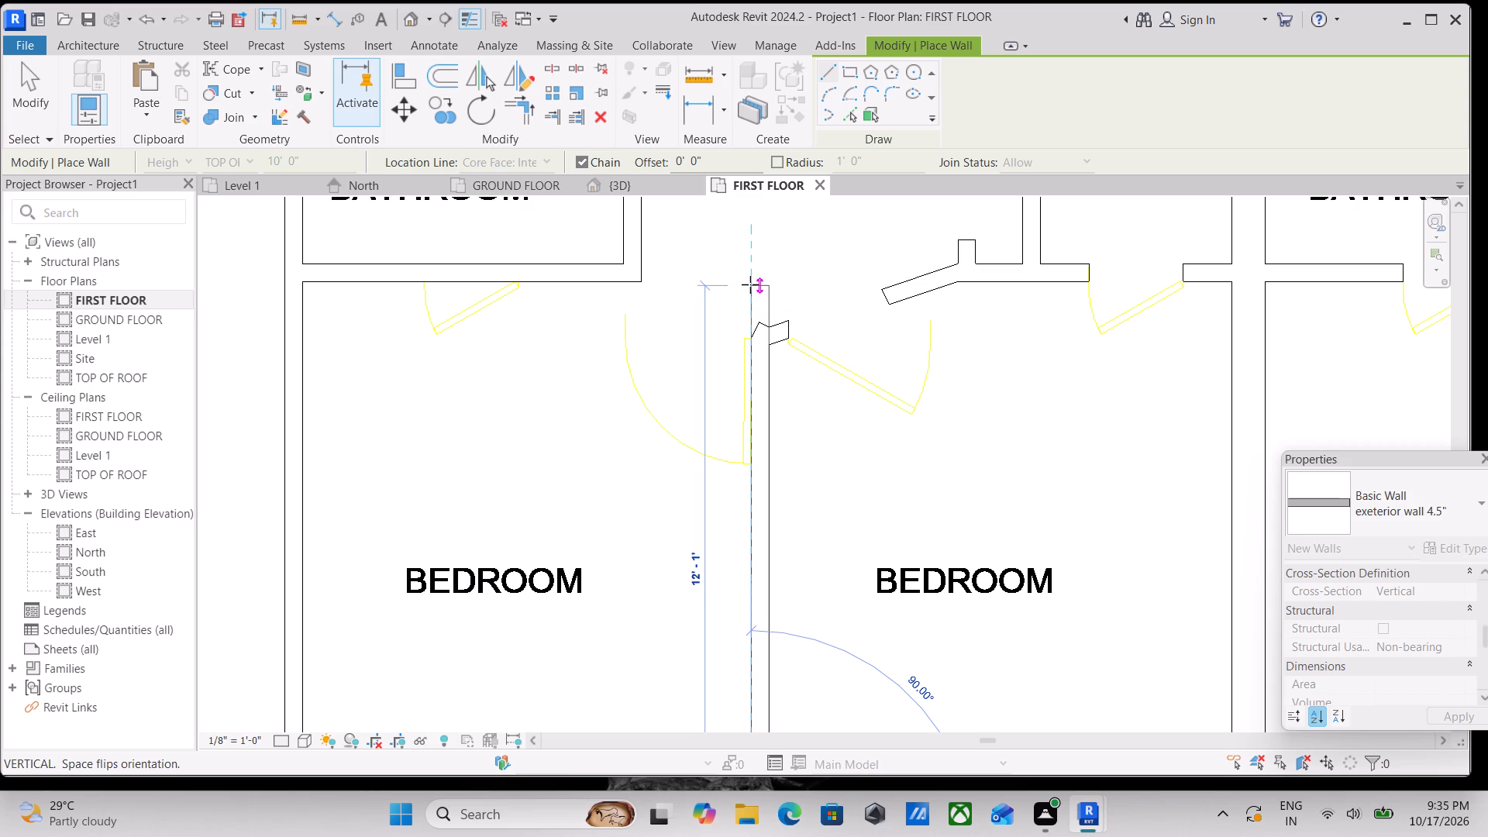
pyautogui.click(750, 280)
pyautogui.press('Escape')
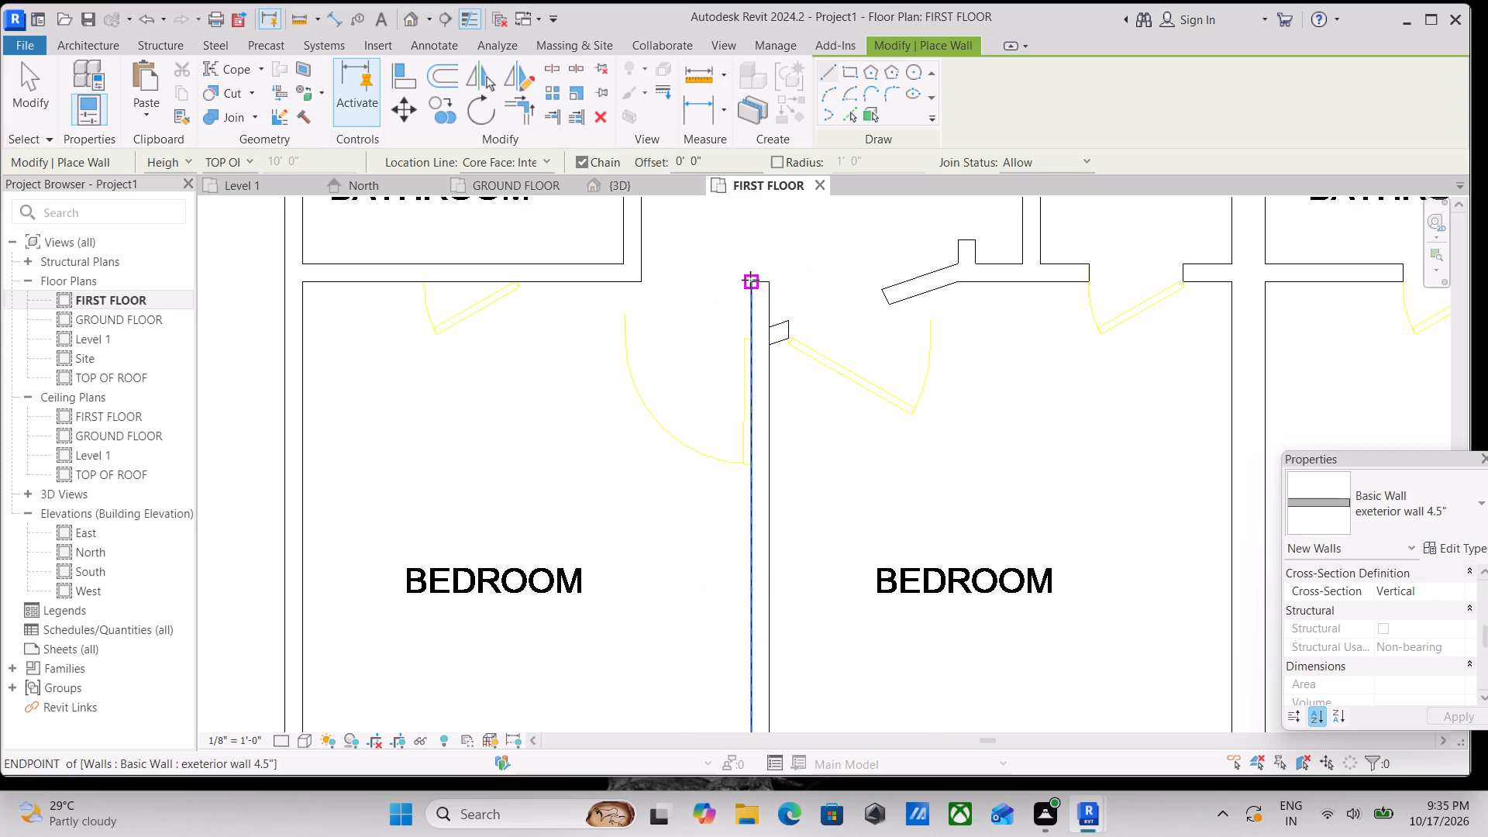
# Extend the bedroom cross wall from the left unit's small bathroom corner to the right unit's small bathroom corner, about 21 ft.
pyautogui.moveTo(642, 282); pyautogui.dragTo(650, 282)
pyautogui.moveTo(939, 270); pyautogui.dragTo(931, 270, button='middle')
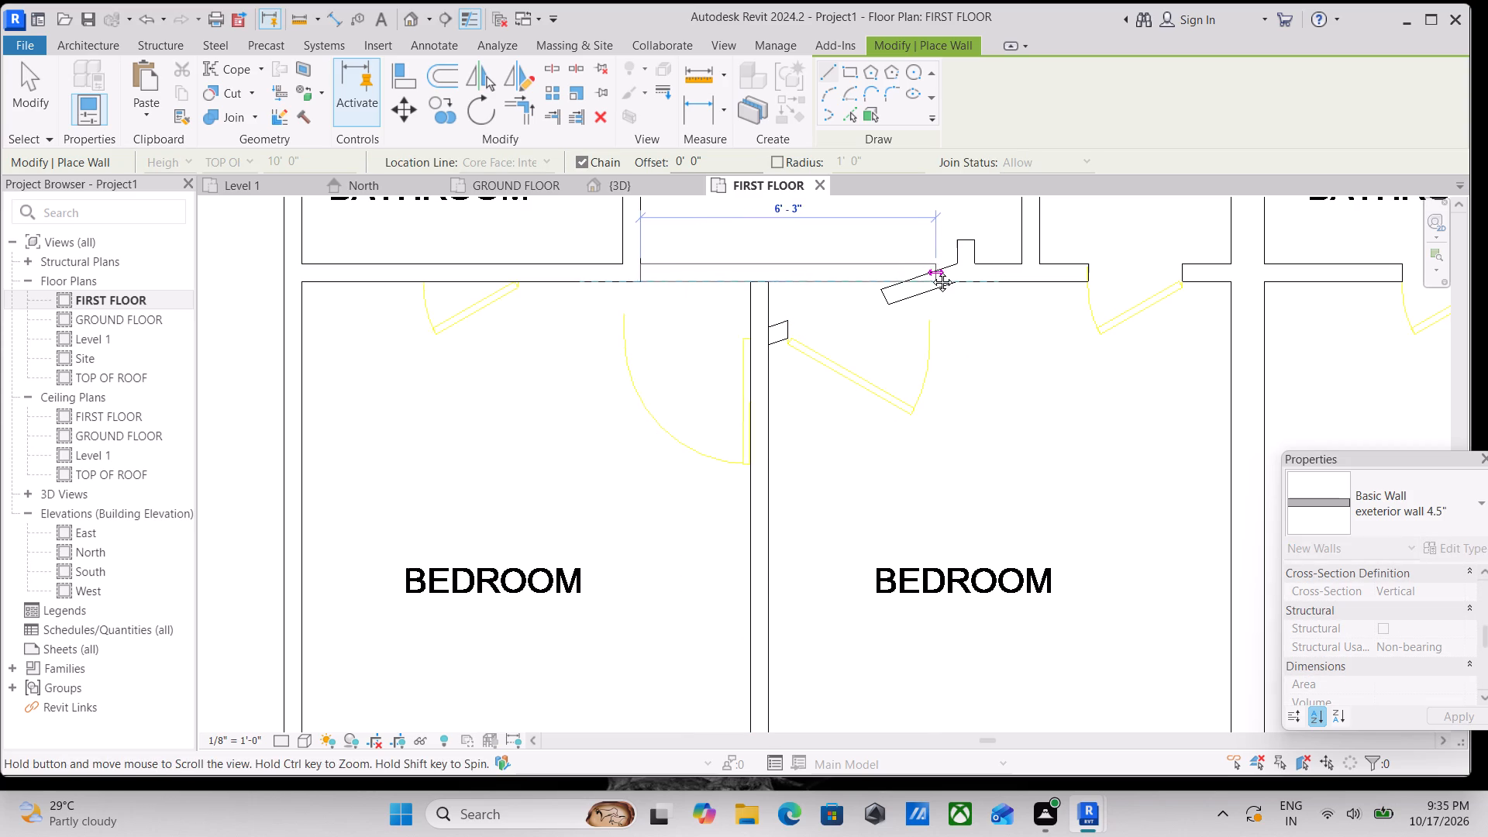
pyautogui.moveTo(931, 270); pyautogui.dragTo(828, 279, button='middle')
pyautogui.moveTo(961, 278); pyautogui.dragTo(768, 294, button='middle')
pyautogui.moveTo(973, 300); pyautogui.dragTo(692, 312, button='middle')
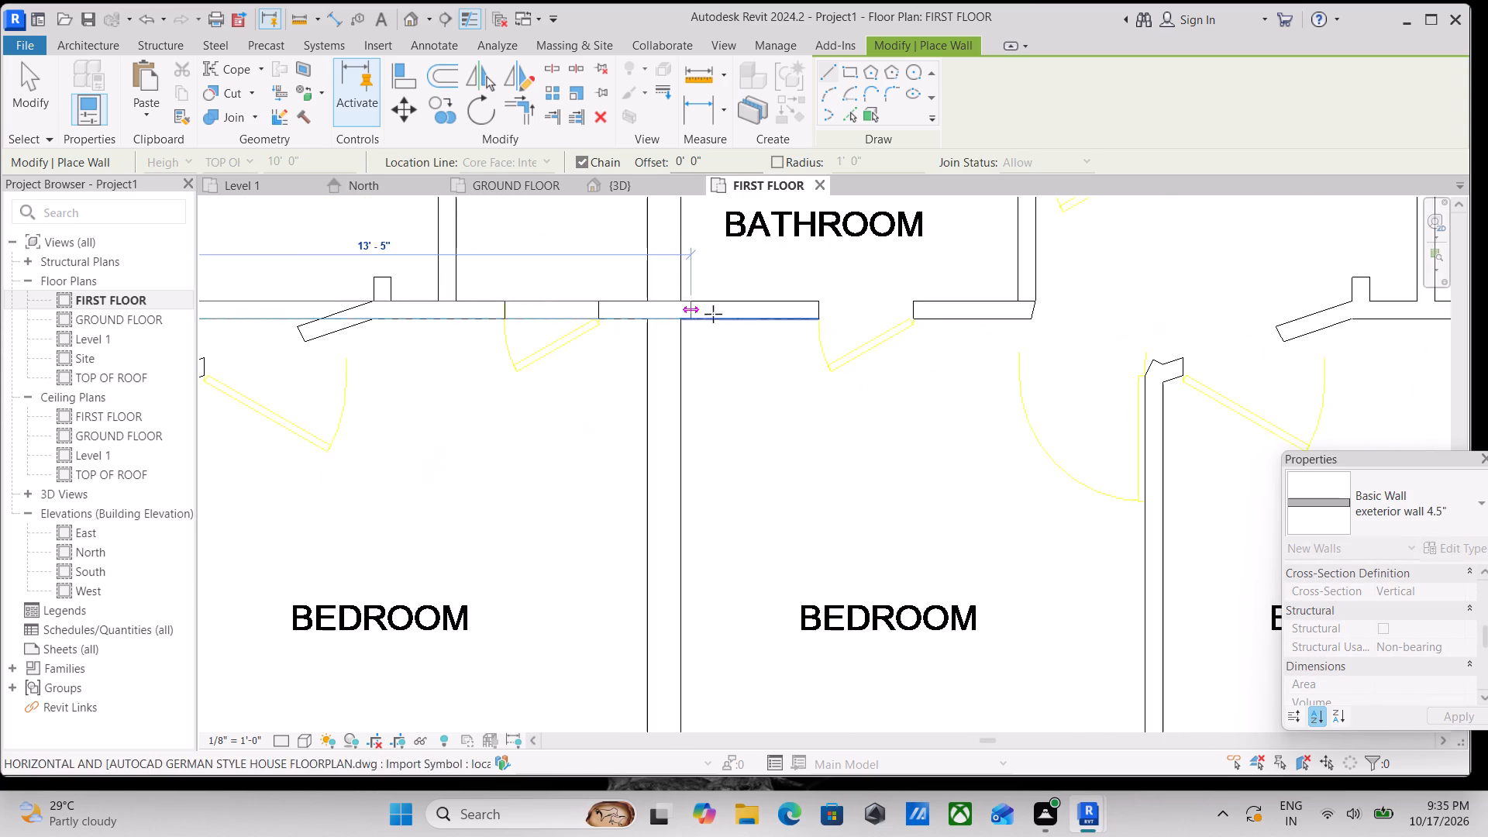
pyautogui.scroll(-2, 885, 323)
pyautogui.moveTo(885, 323); pyautogui.dragTo(638, 360, button='middle')
pyautogui.scroll(2, 780, 346)
pyautogui.scroll(-1, 780, 346)
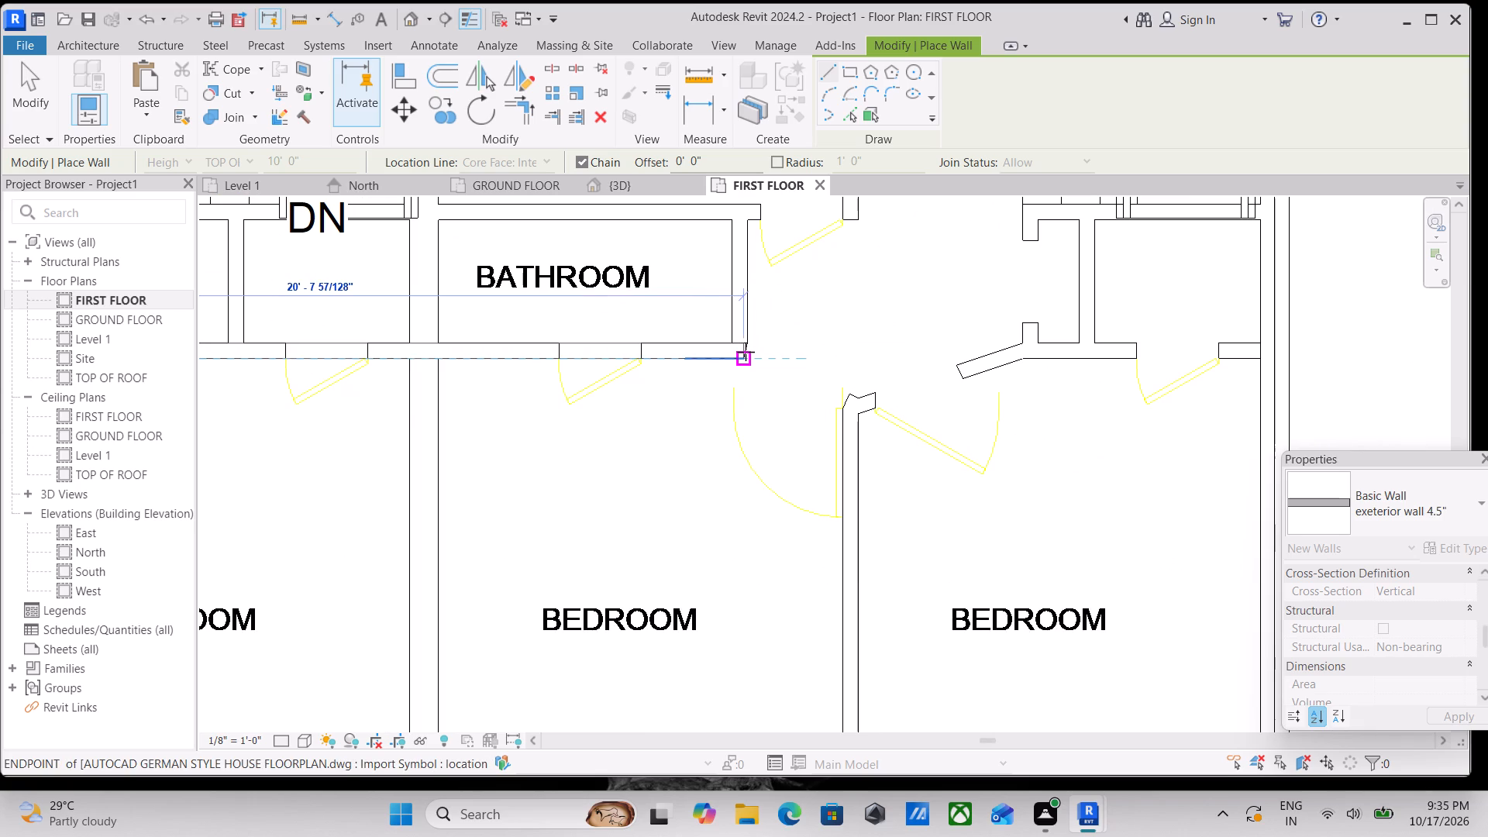
pyautogui.scroll(2, 746, 352)
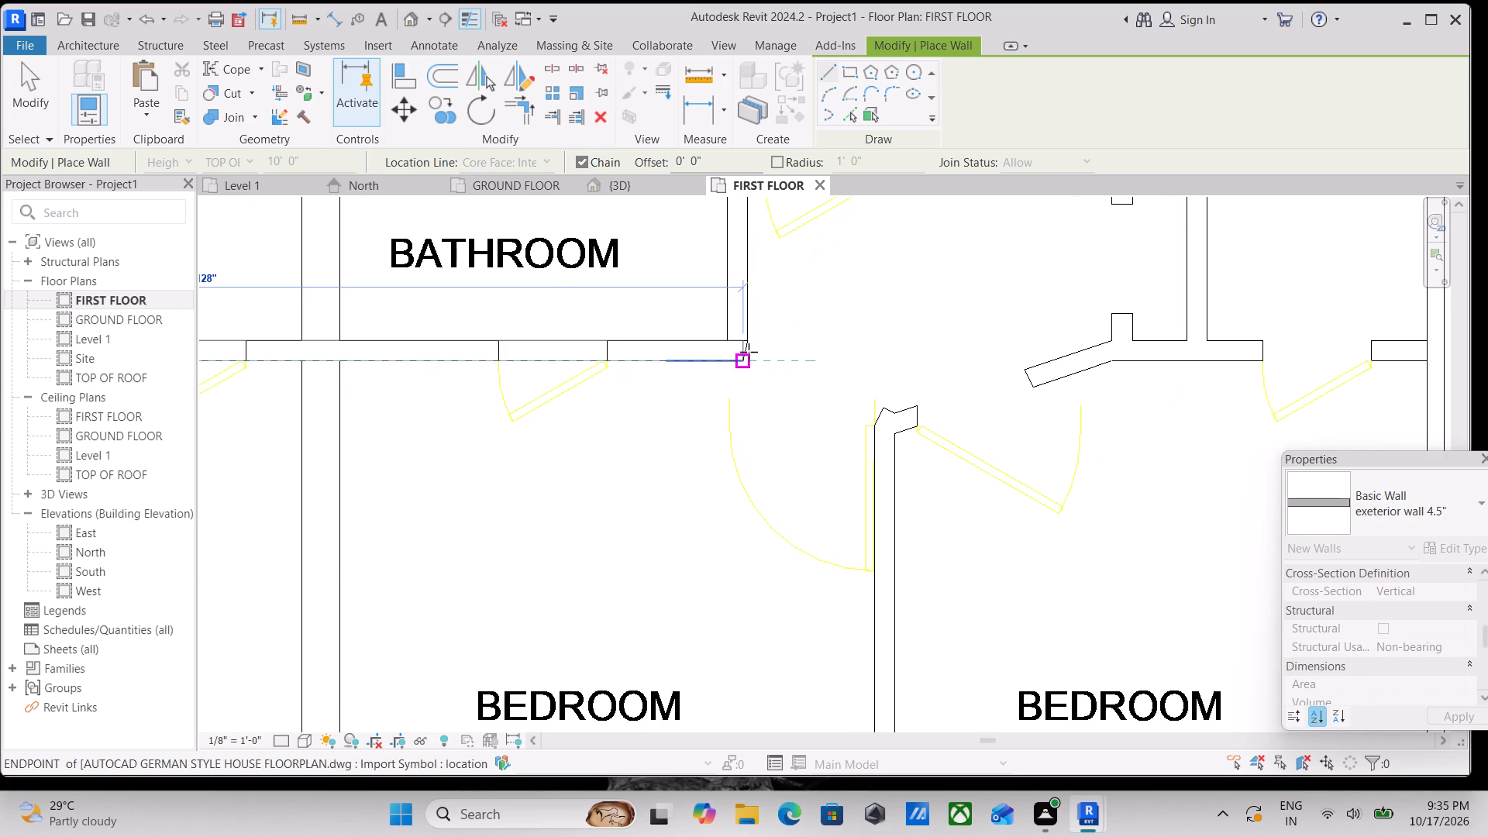
pyautogui.click(753, 359)
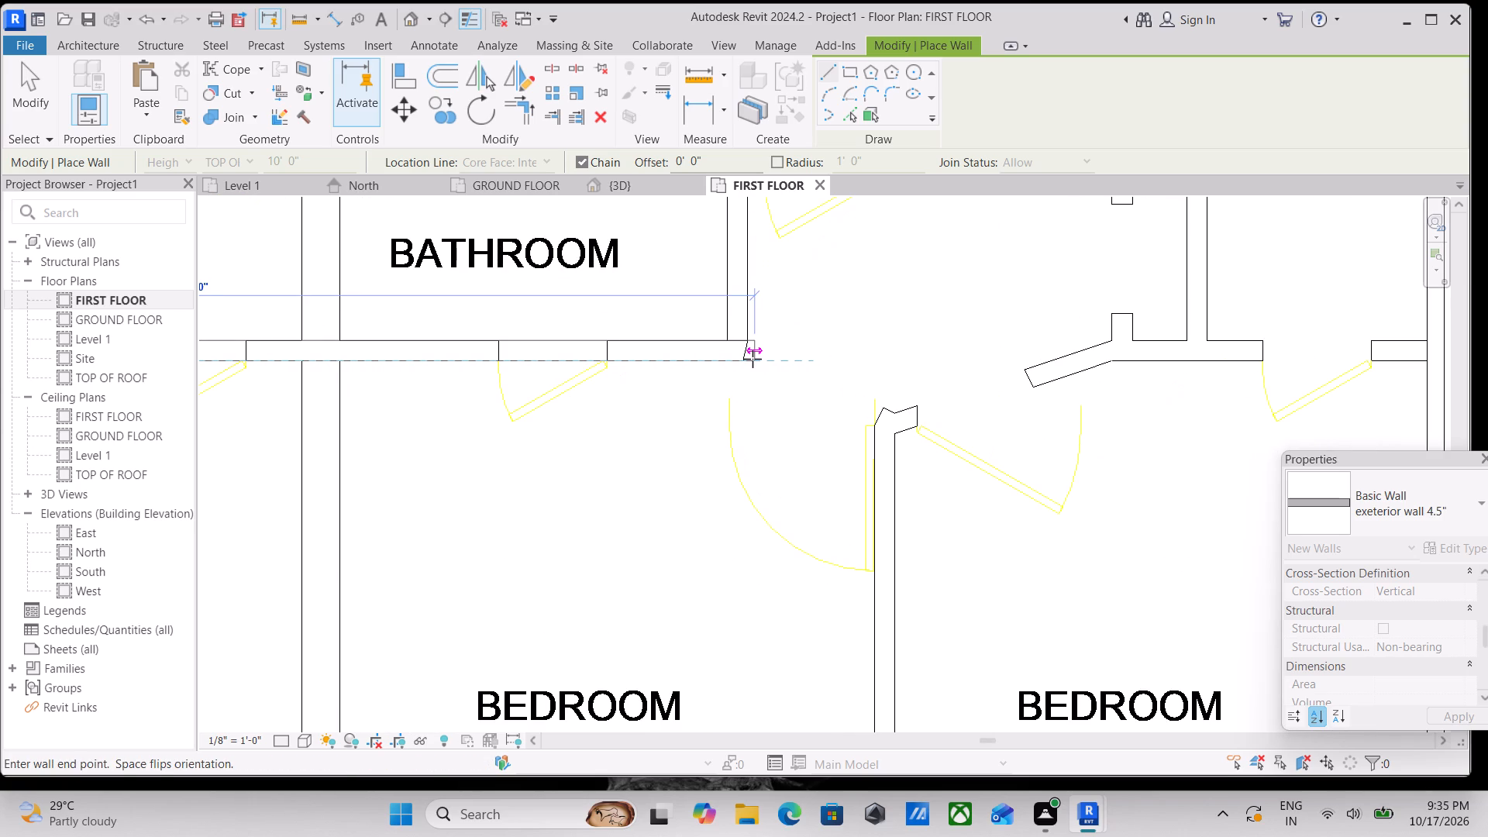
pyautogui.scroll(-4, 753, 359)
pyautogui.press('Escape')
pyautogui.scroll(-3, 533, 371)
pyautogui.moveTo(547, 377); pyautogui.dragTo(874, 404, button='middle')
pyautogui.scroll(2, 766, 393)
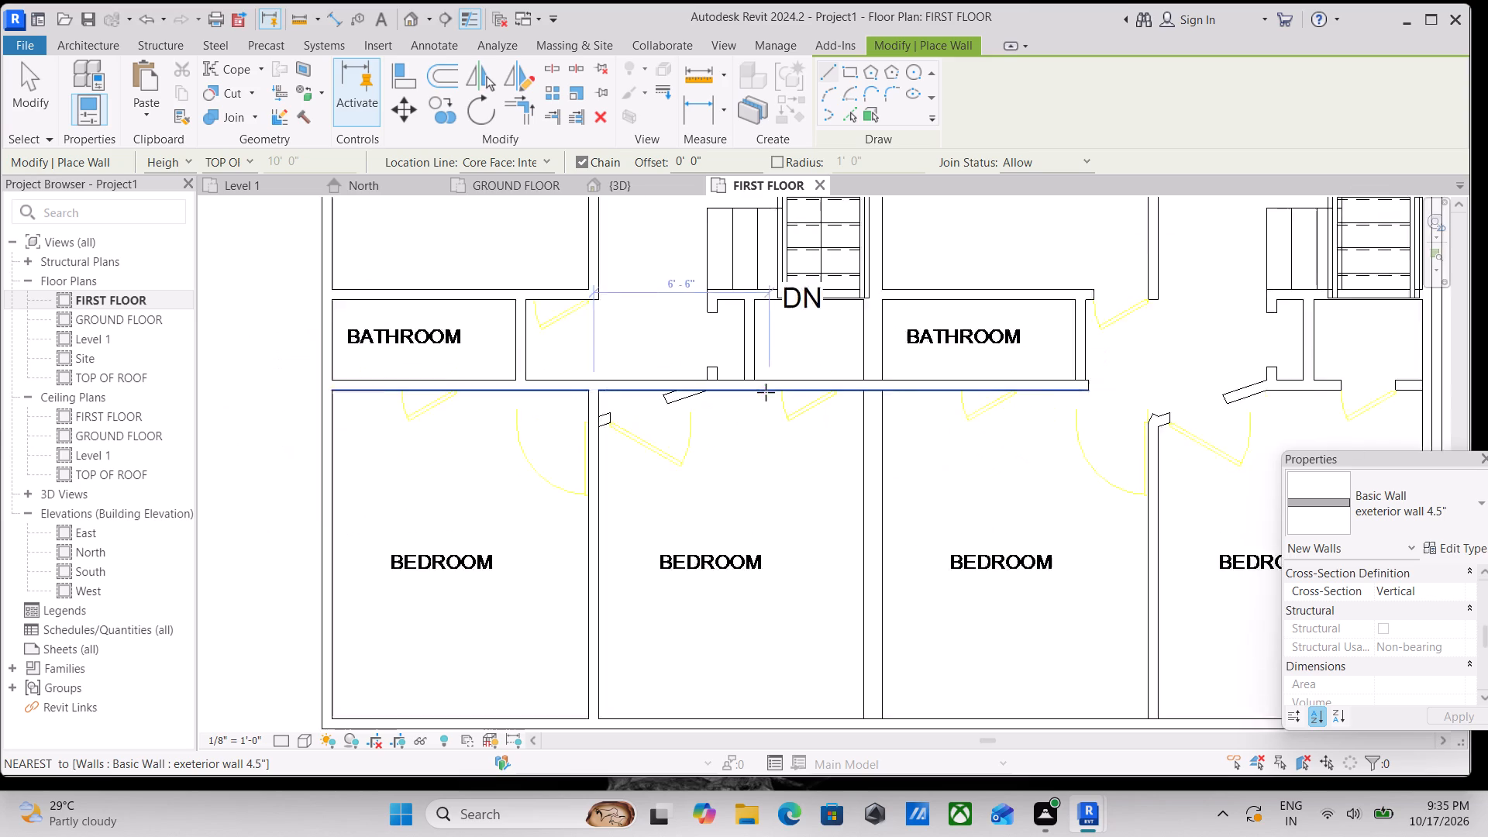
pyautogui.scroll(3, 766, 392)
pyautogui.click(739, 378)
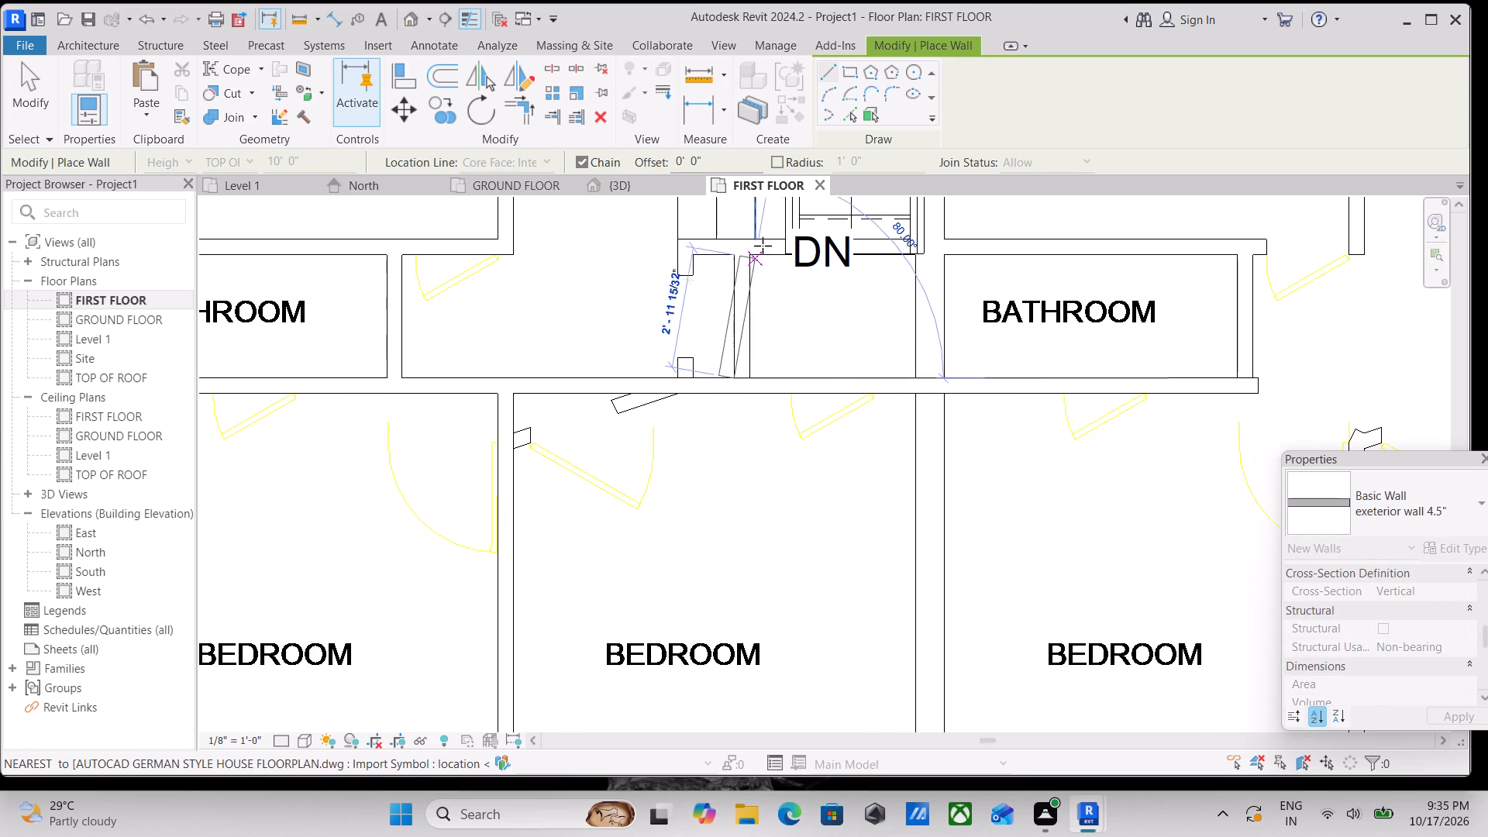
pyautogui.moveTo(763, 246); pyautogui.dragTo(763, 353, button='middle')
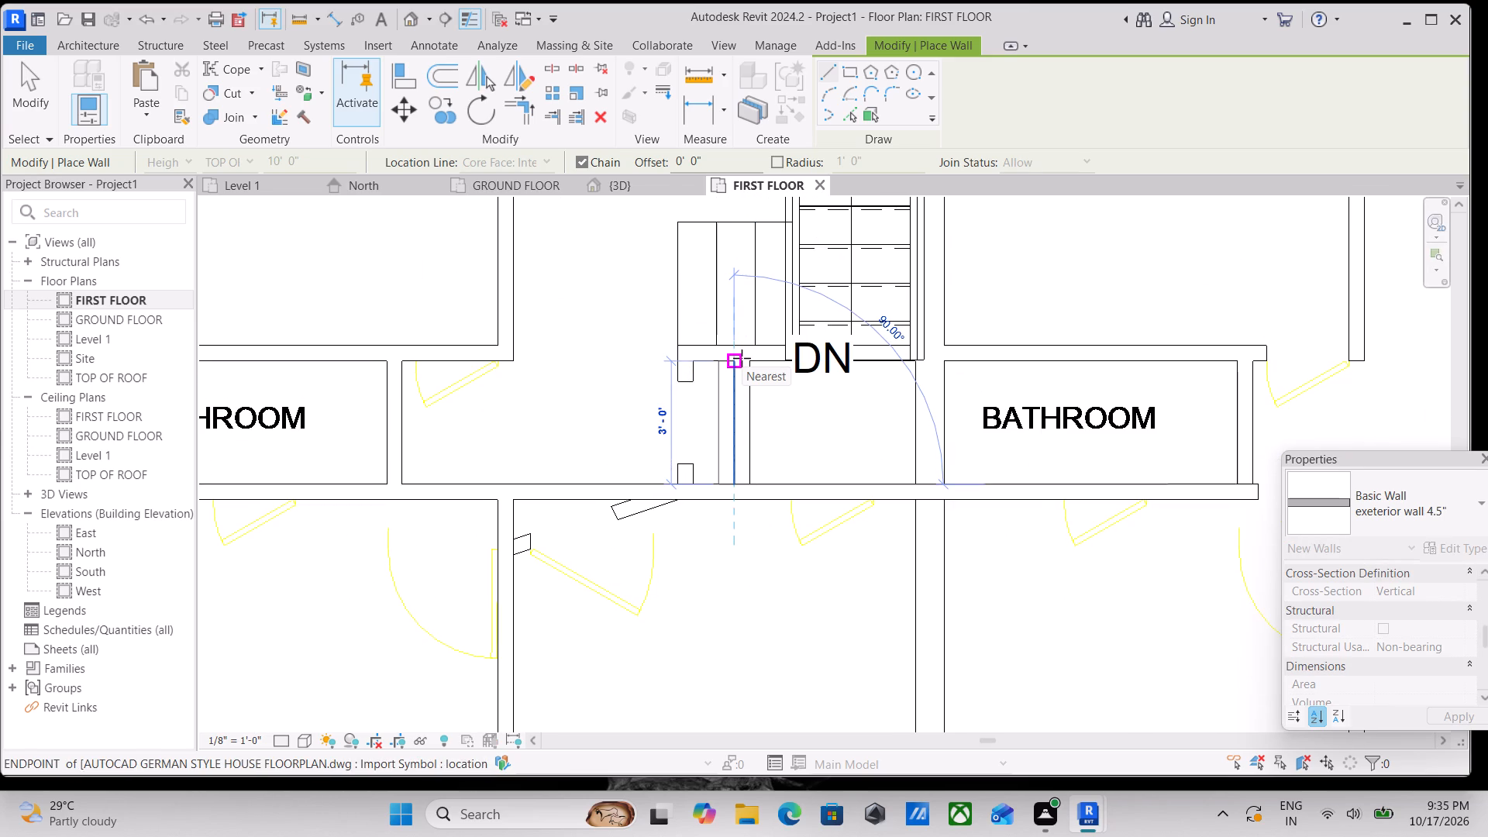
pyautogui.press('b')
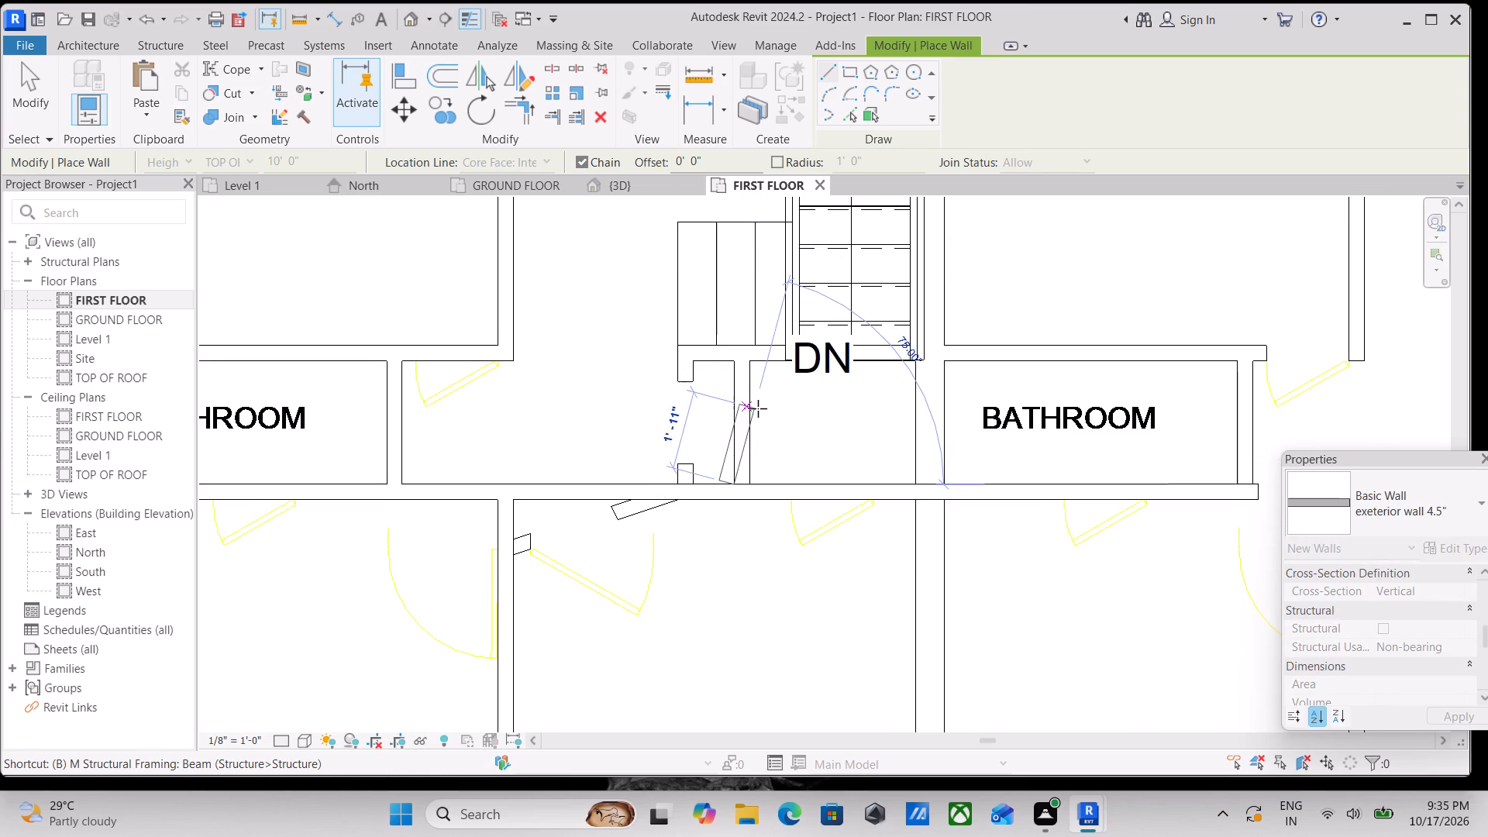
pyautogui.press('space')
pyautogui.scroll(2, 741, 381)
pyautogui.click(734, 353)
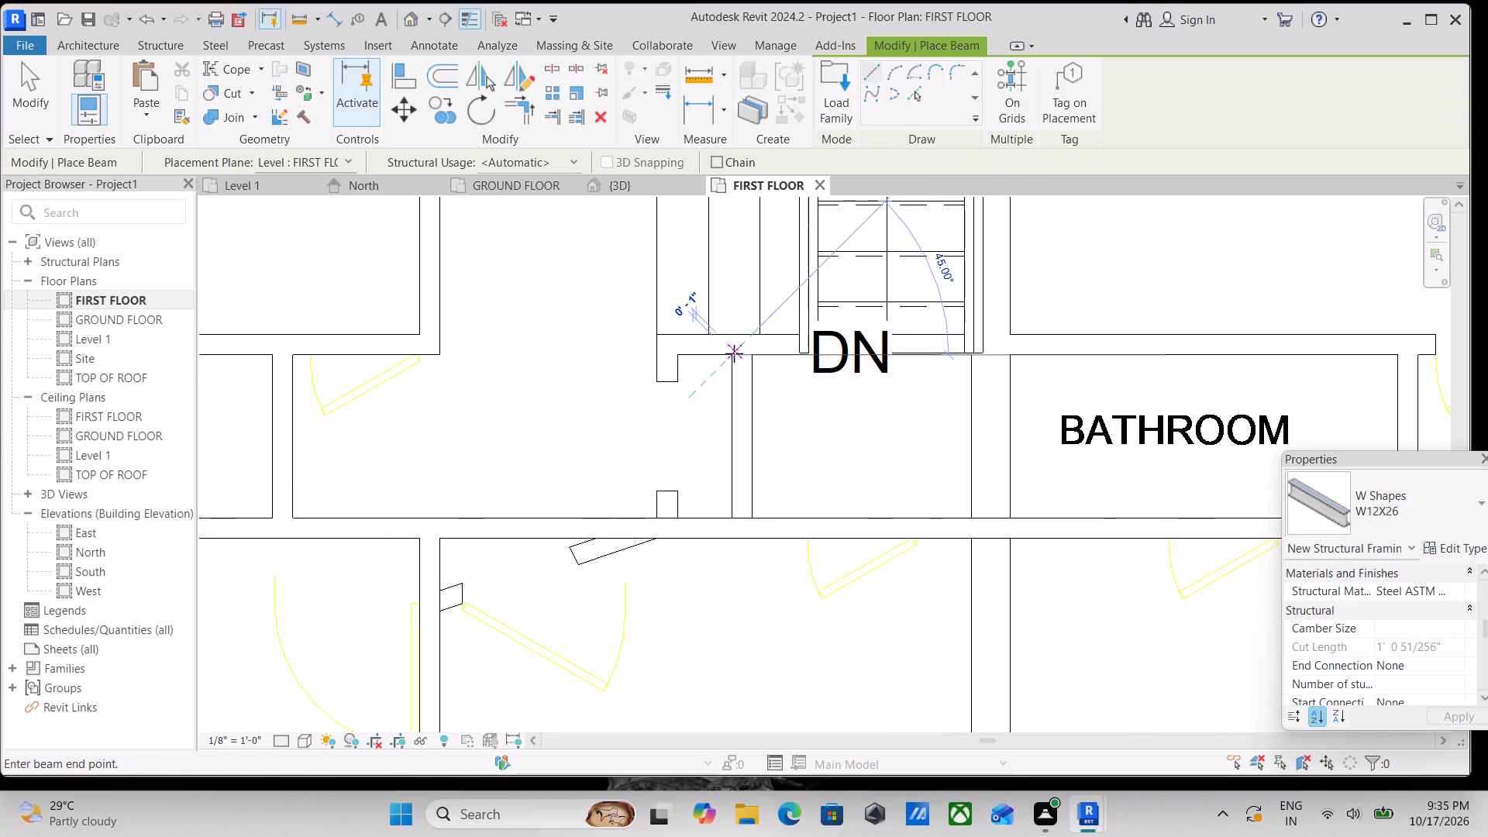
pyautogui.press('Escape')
# Place a W12X26 beam about 10 1/2" long along the left unit's short hall wall stub beside the stairs.
pyautogui.click(657, 382)
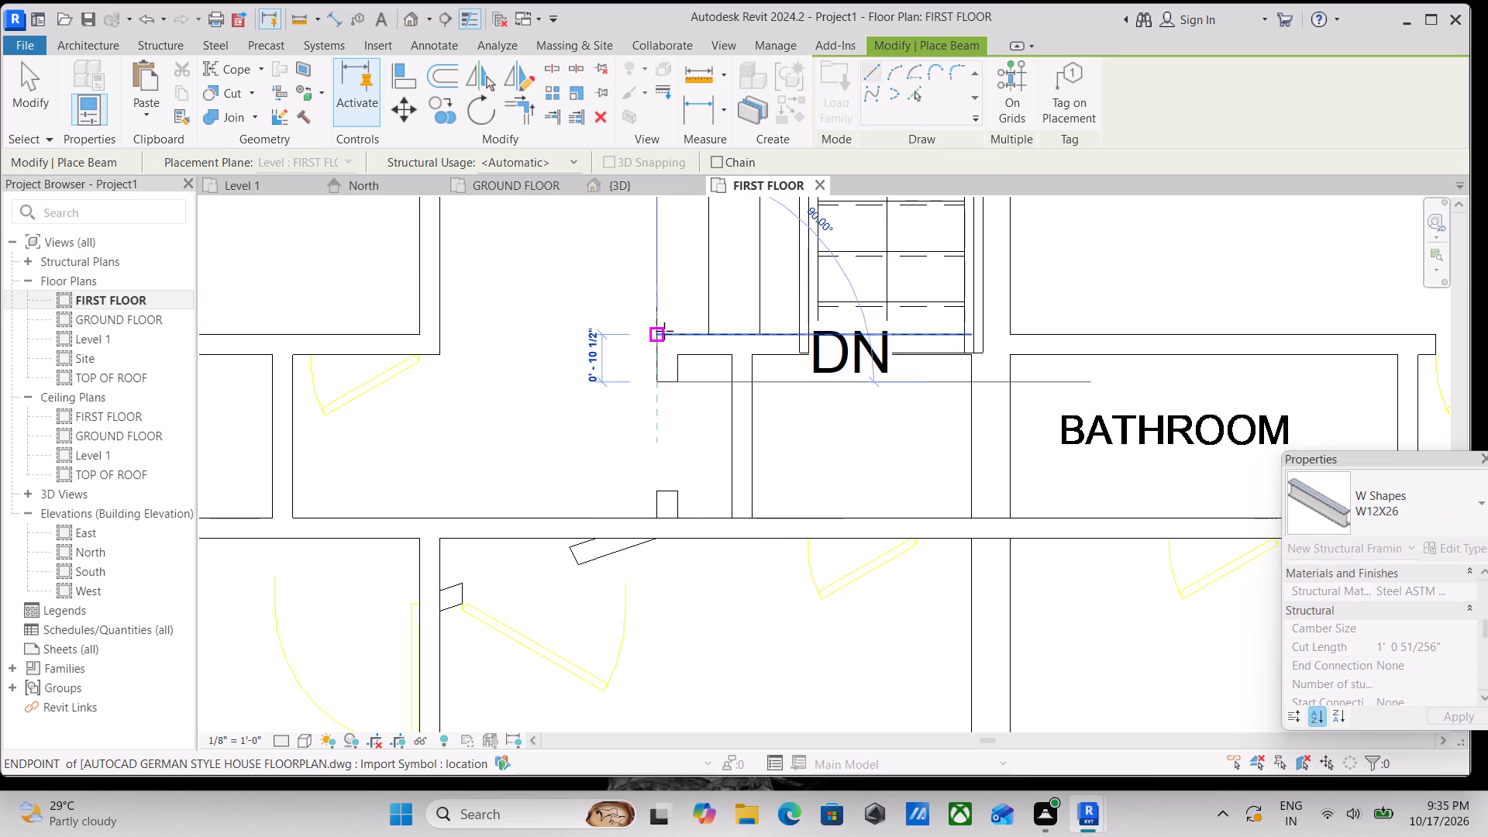
pyautogui.click(664, 331)
pyautogui.scroll(-3, 753, 339)
pyautogui.press('Escape')
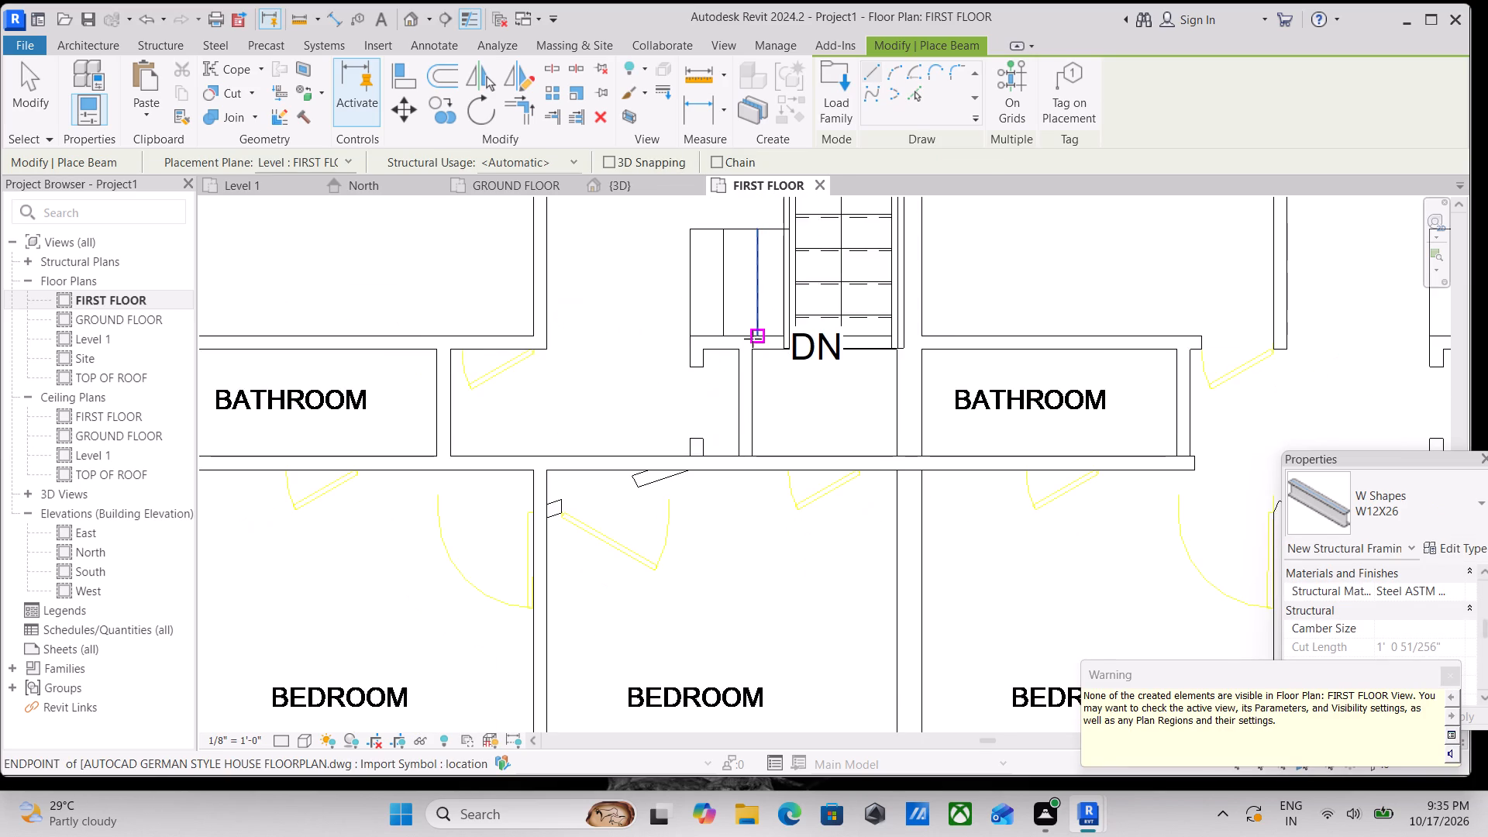
pyautogui.scroll(-3, 753, 339)
pyautogui.scroll(2, 541, 356)
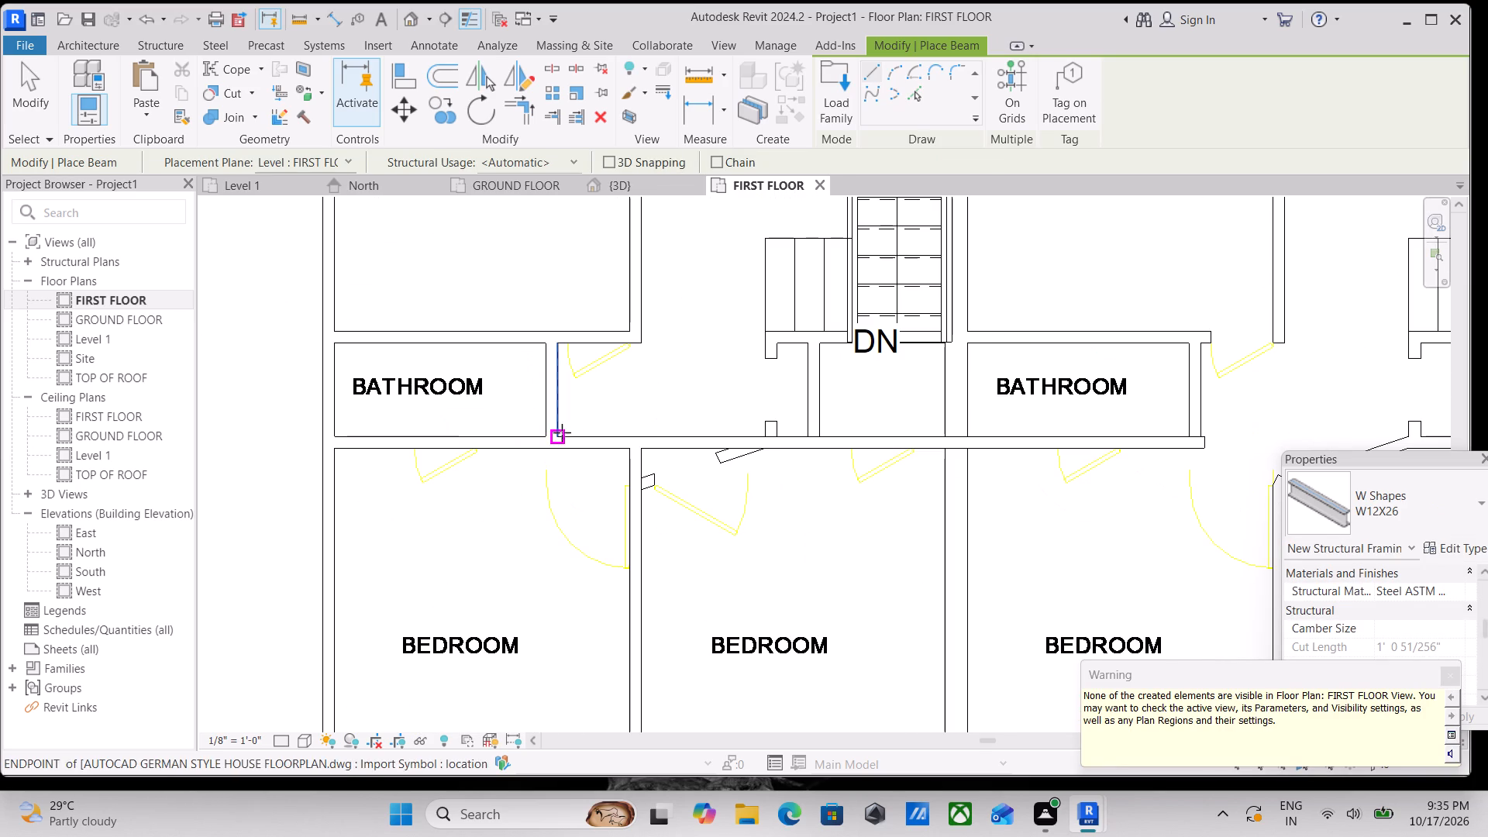
pyautogui.click(562, 433)
pyautogui.press('Escape')
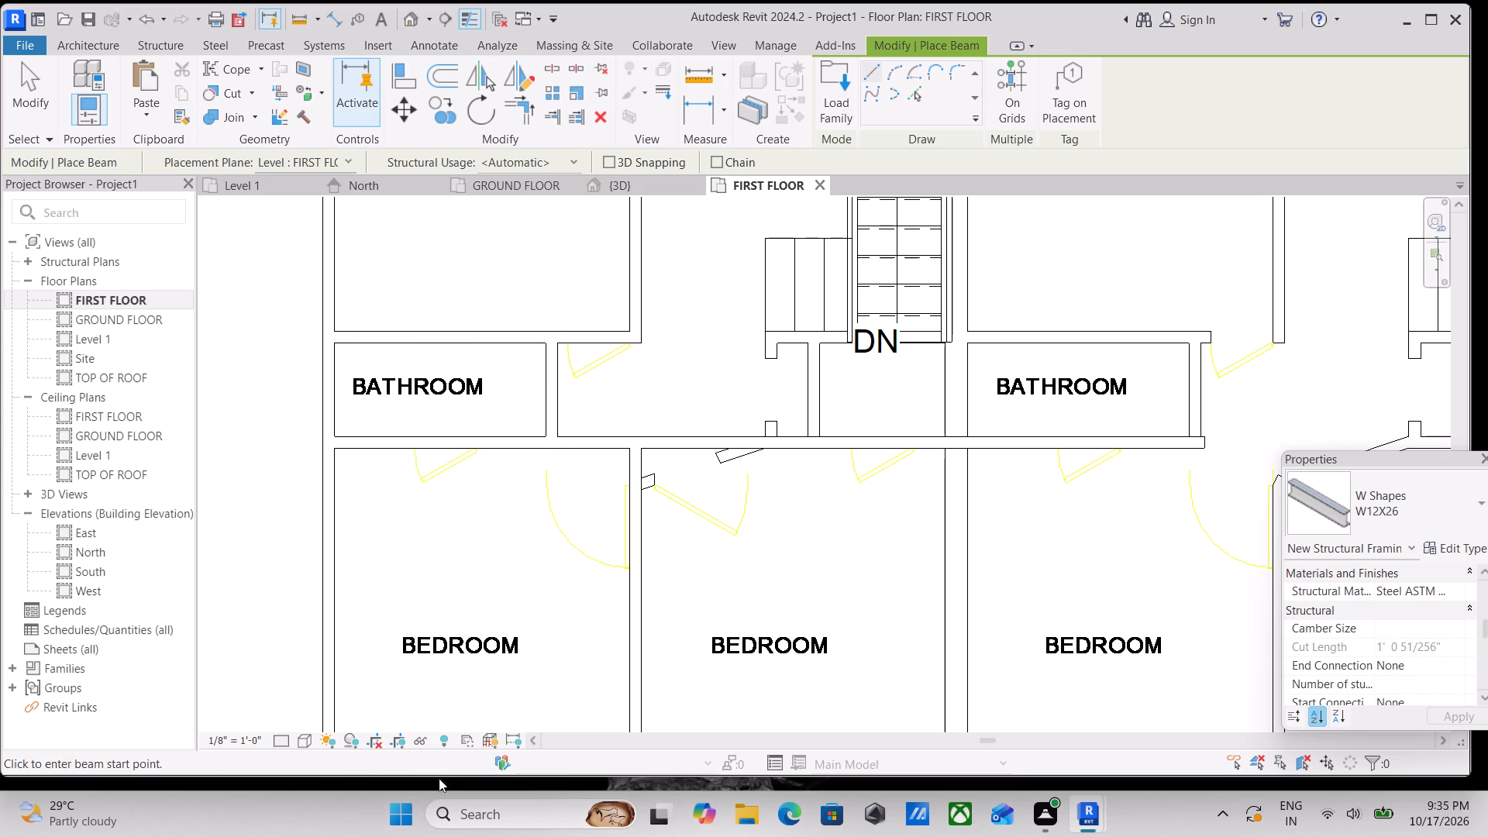
# Switch the first-floor plan's visual style from line display to one that fills the walls with colour.
pyautogui.click(305, 739)
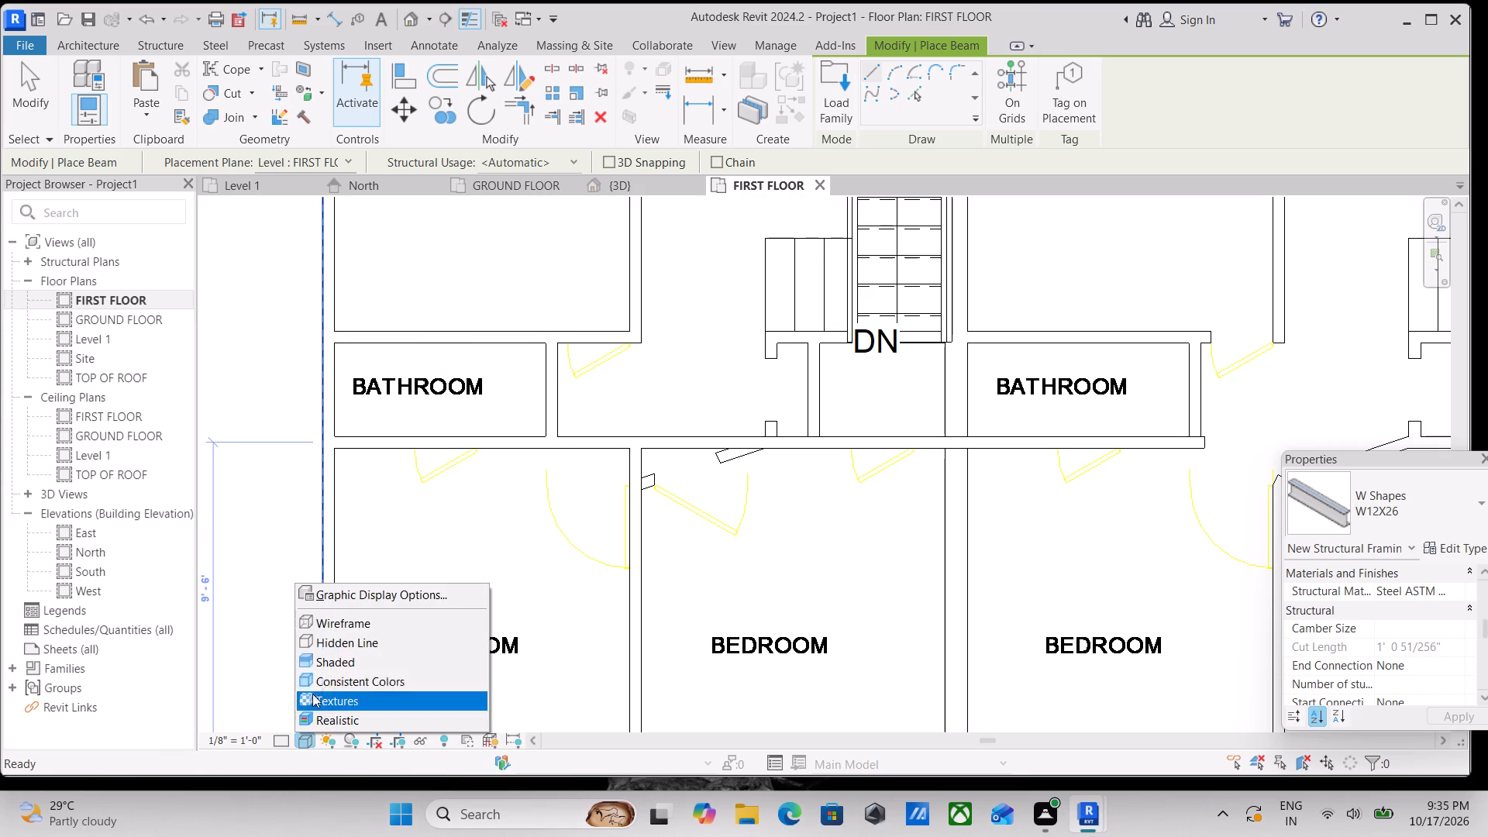
pyautogui.click(319, 671)
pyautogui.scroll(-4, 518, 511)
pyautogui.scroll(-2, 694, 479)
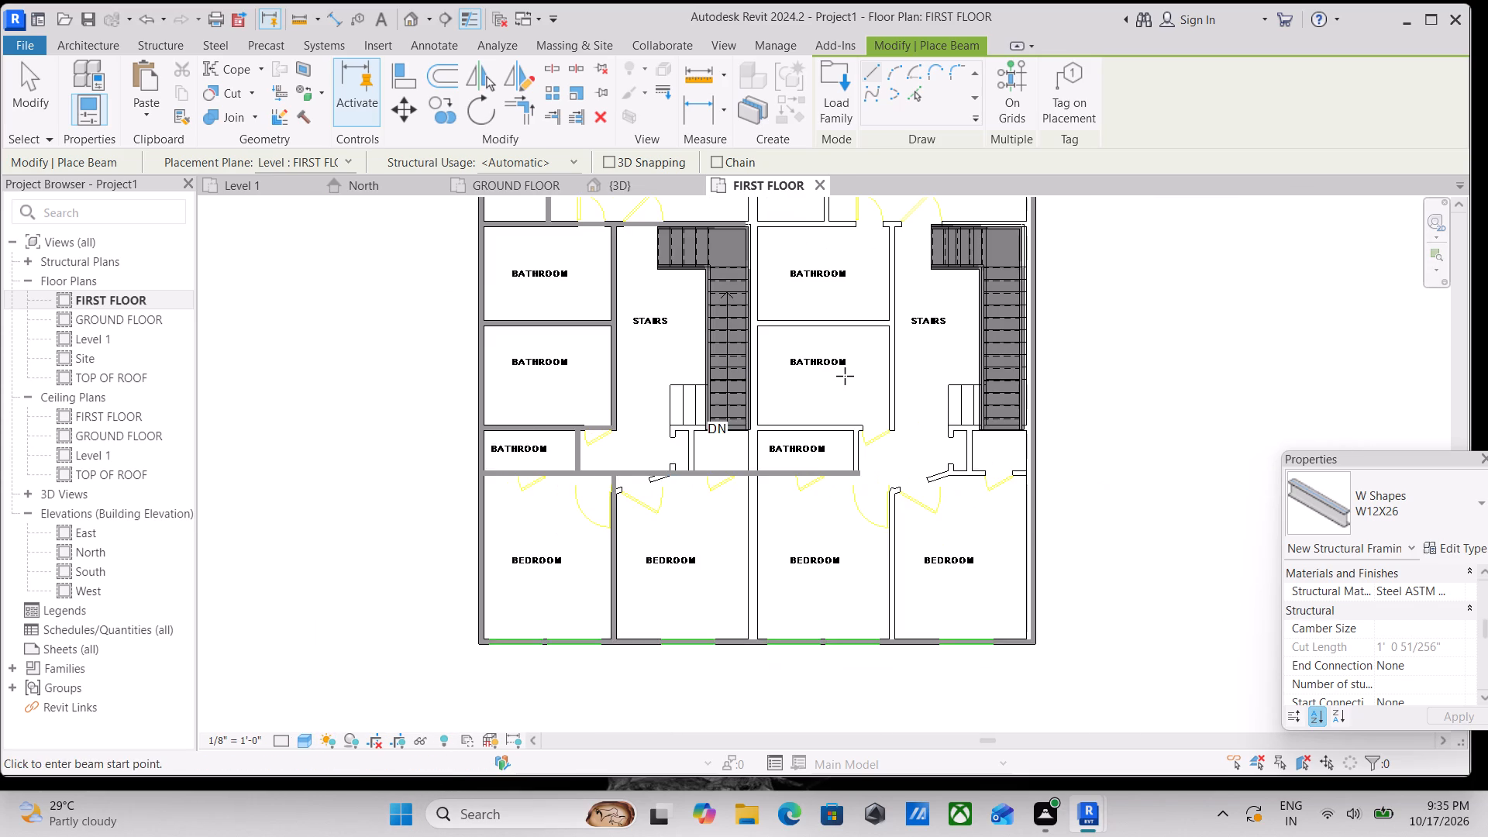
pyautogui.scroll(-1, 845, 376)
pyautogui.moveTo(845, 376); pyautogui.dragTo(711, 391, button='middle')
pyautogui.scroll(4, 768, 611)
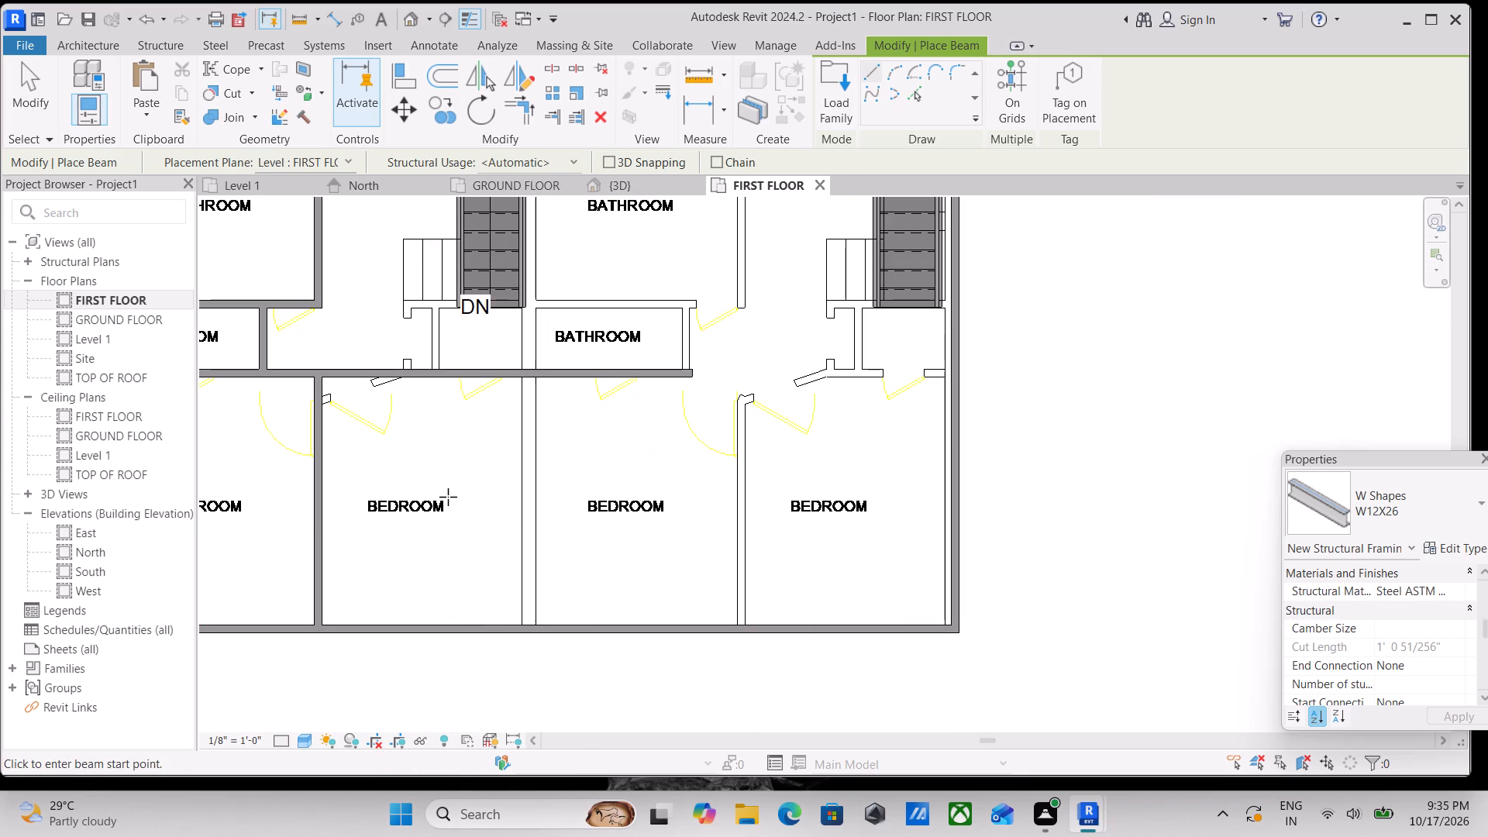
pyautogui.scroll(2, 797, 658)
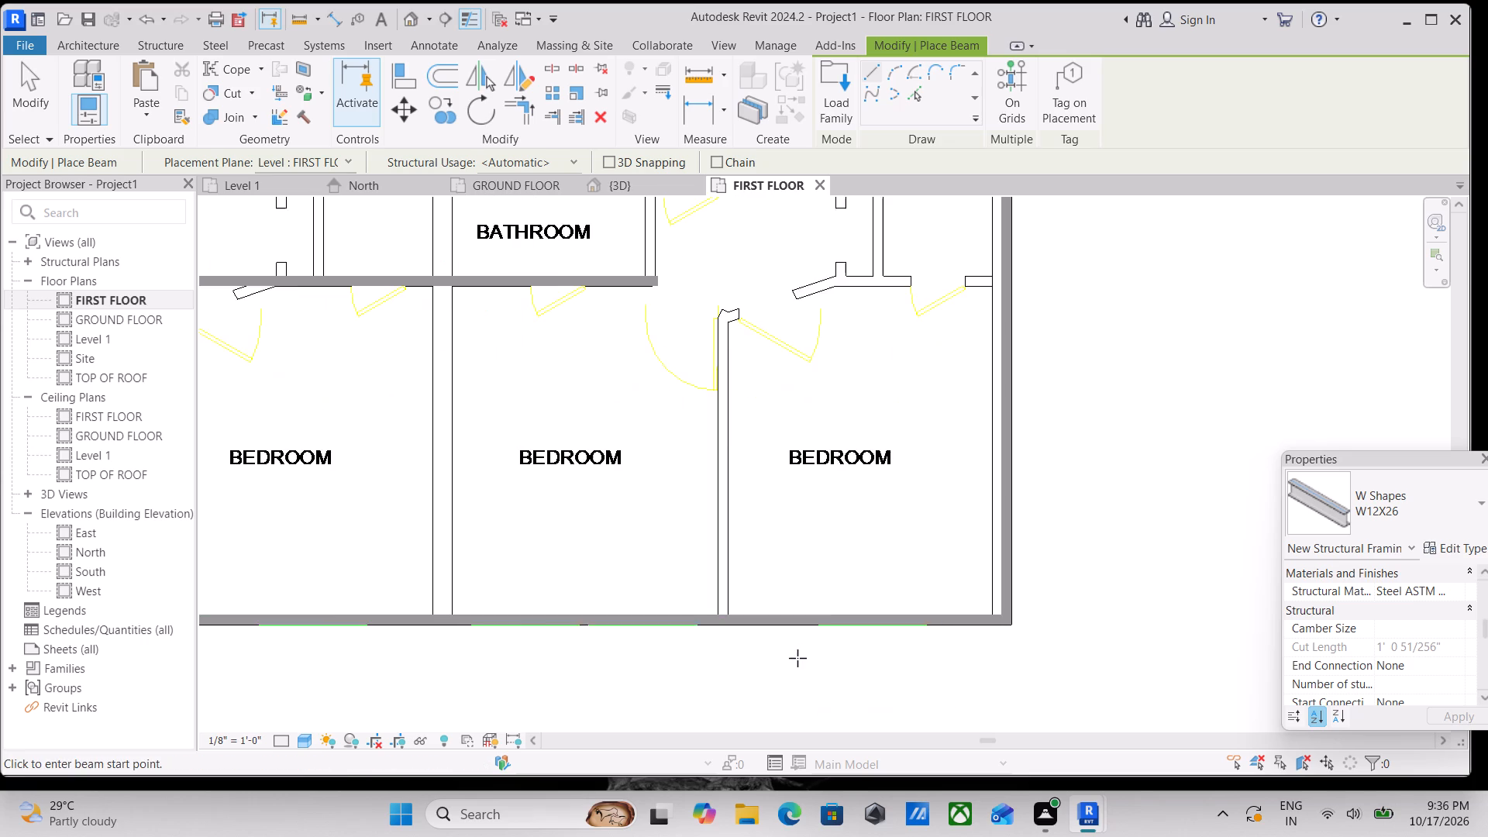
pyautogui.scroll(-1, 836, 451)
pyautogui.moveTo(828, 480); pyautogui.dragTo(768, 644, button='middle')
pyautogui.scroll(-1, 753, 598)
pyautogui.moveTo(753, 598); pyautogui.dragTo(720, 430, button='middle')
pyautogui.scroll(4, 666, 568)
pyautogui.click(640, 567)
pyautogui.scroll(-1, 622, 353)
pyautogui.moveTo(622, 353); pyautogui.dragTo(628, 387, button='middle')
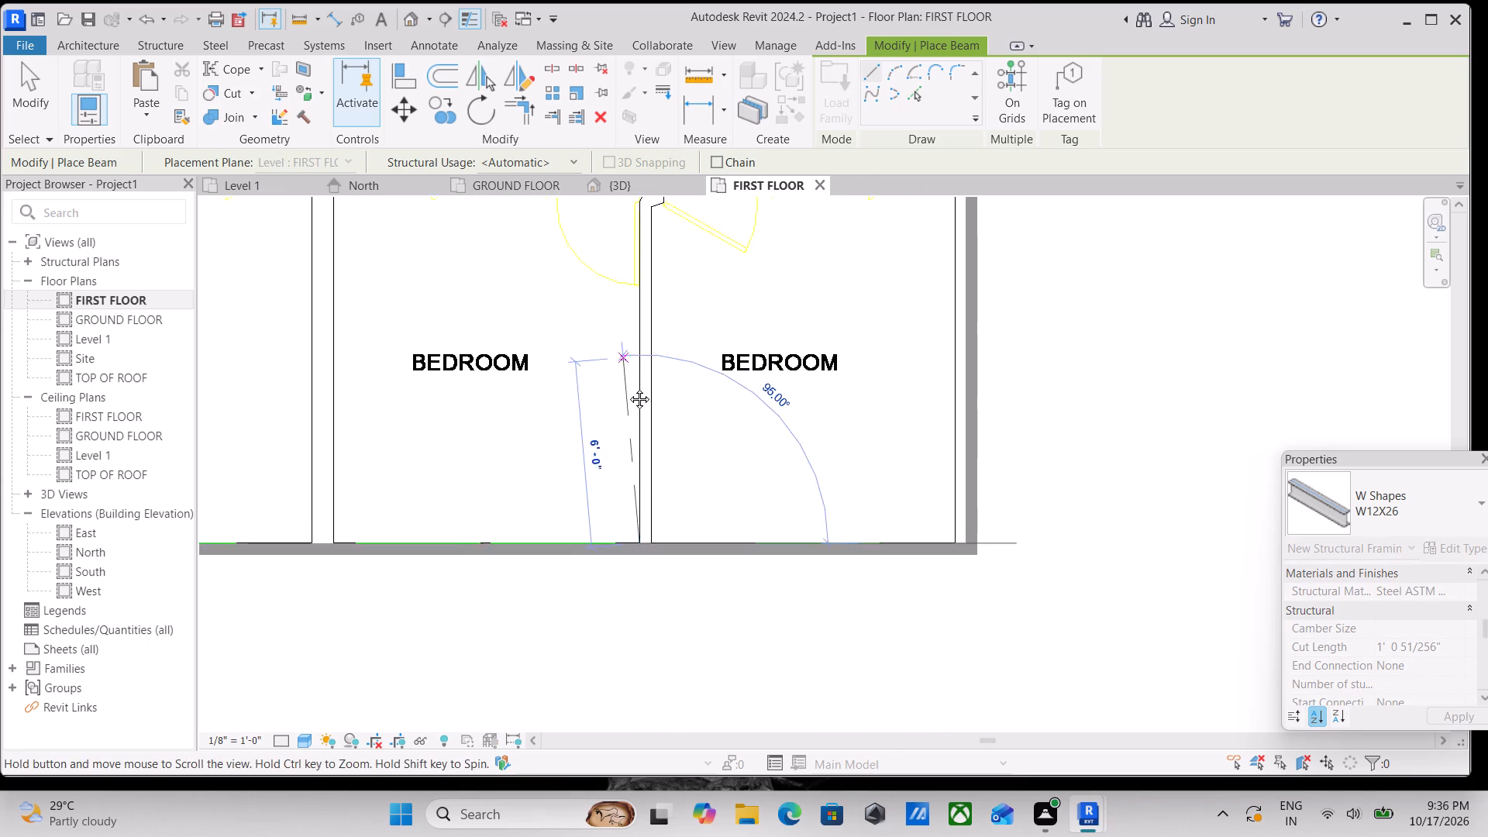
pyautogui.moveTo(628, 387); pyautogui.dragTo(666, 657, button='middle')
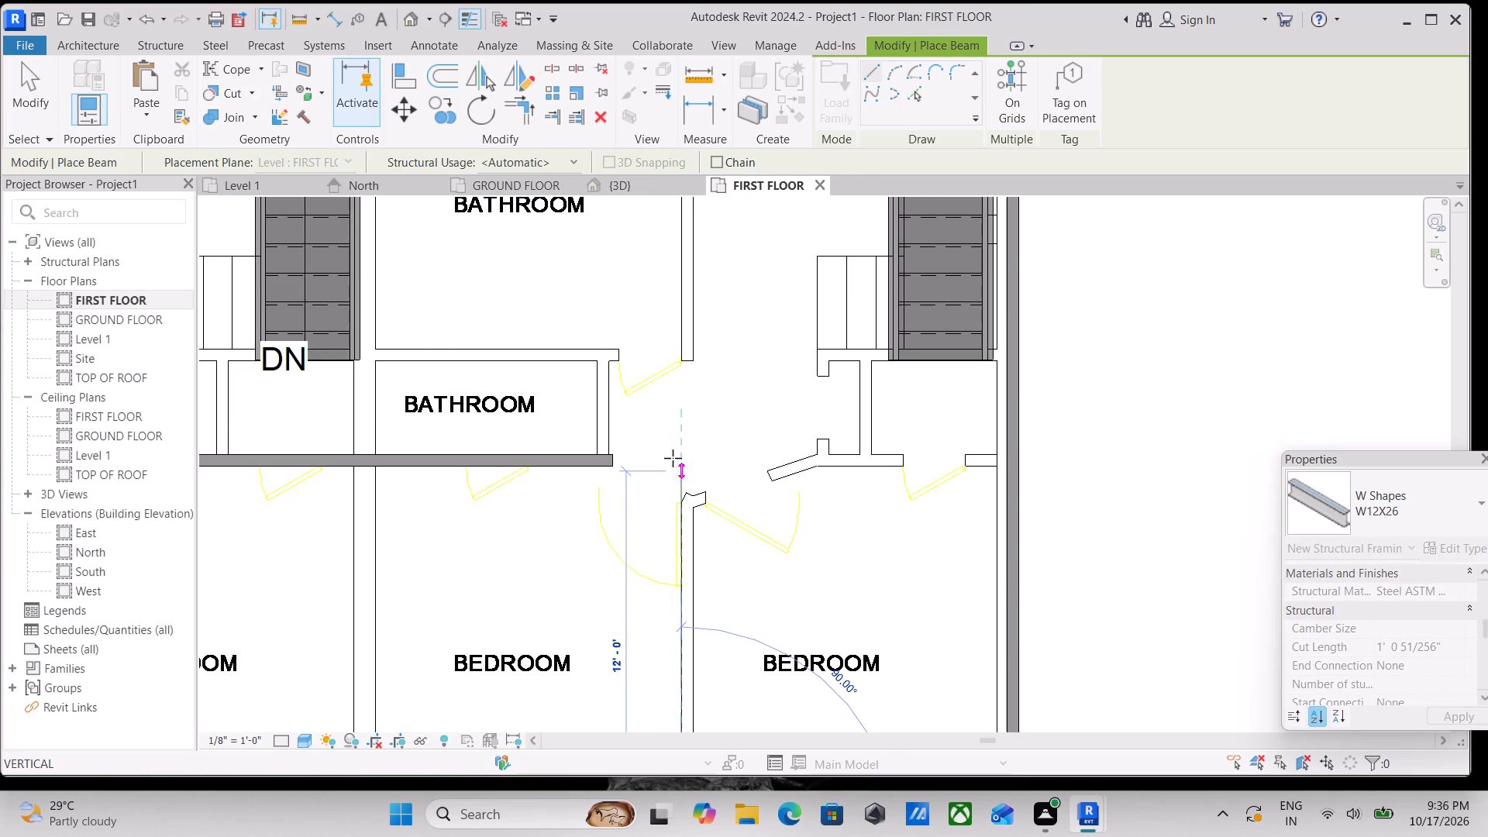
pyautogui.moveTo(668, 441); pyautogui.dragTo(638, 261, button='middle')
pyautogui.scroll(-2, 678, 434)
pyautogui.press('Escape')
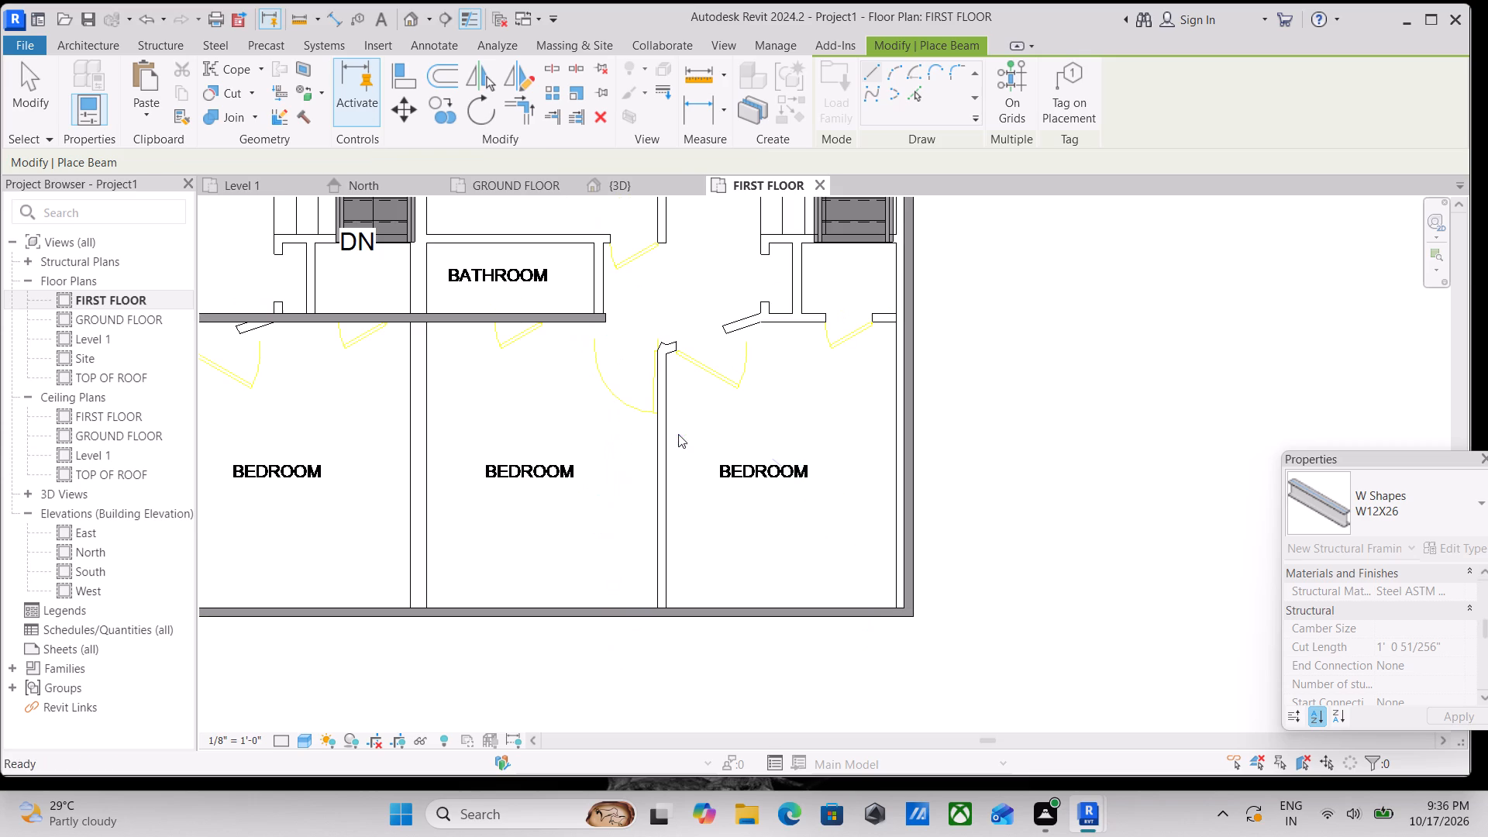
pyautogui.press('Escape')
# Examine the first-floor walls in the 3D view from above, the front and the side.
pyautogui.moveTo(547, 319); pyautogui.dragTo(887, 580, button='middle')
pyautogui.scroll(-1, 558, 326)
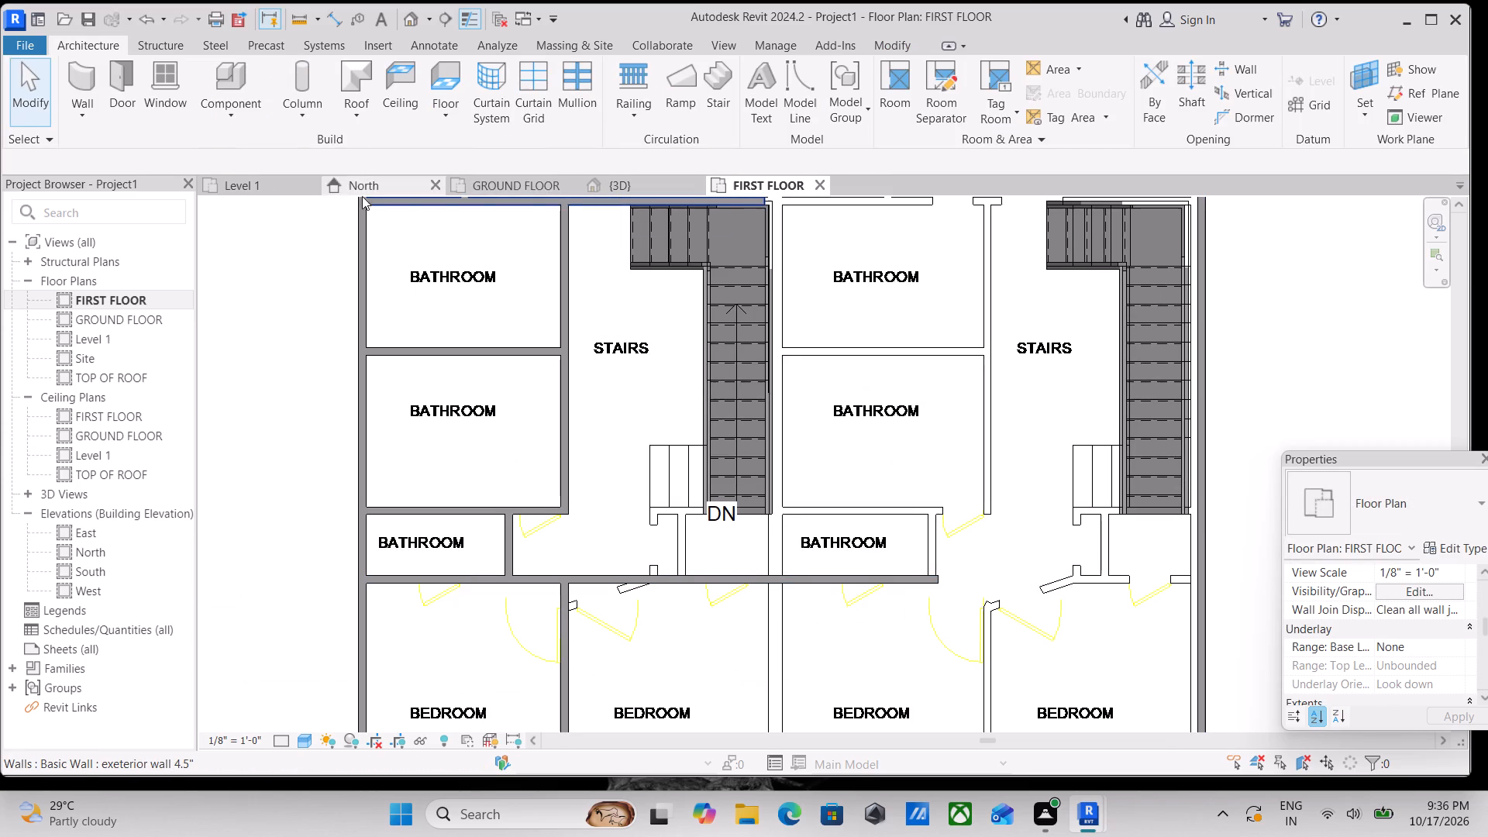
pyautogui.click(625, 188)
pyautogui.scroll(-3, 711, 320)
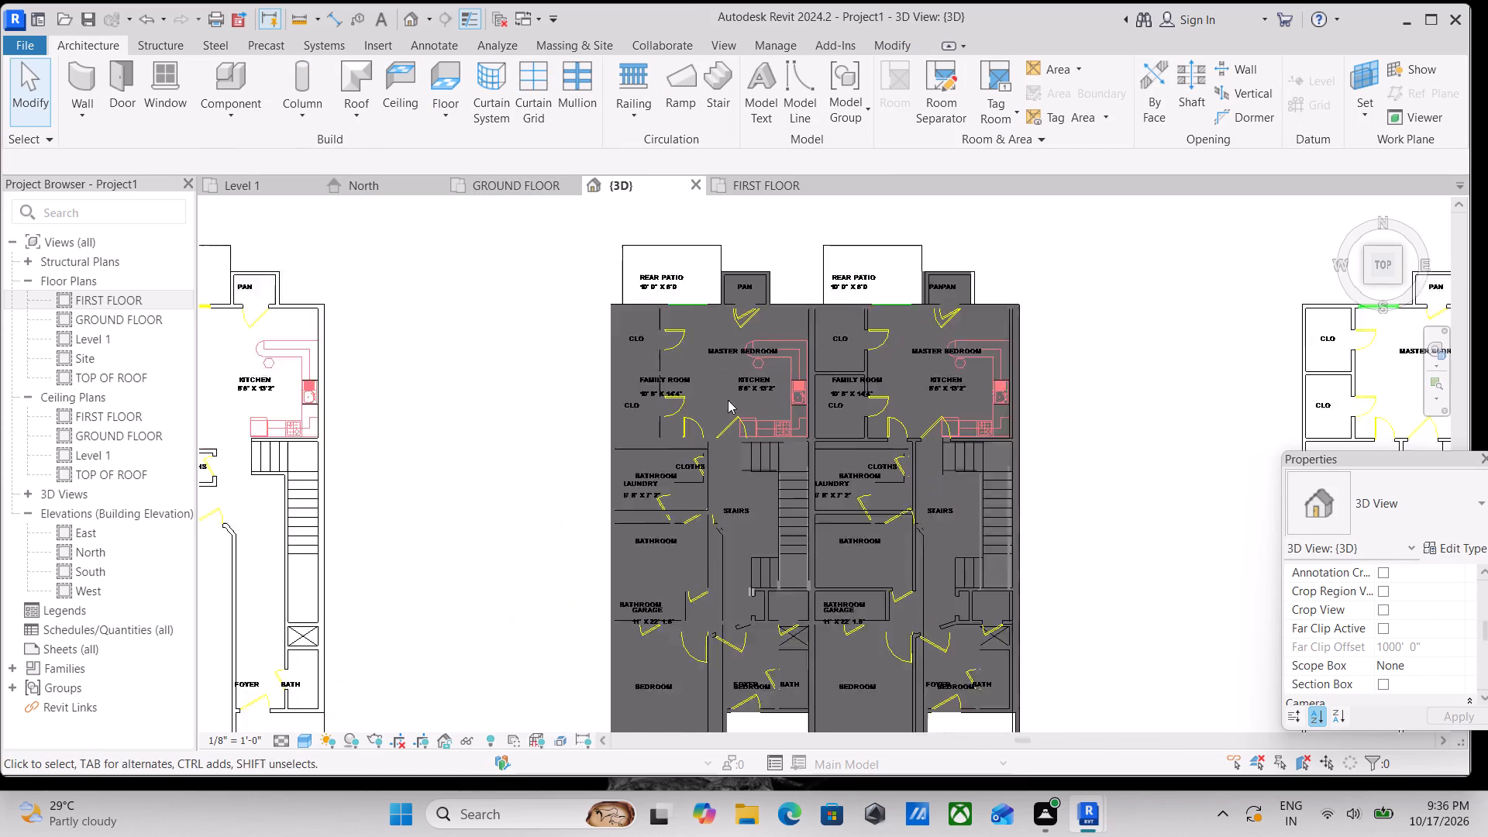
pyautogui.keyDown('shift'); pyautogui.moveTo(743, 460); pyautogui.dragTo(668, 120, button='middle'); pyautogui.keyUp('shift')
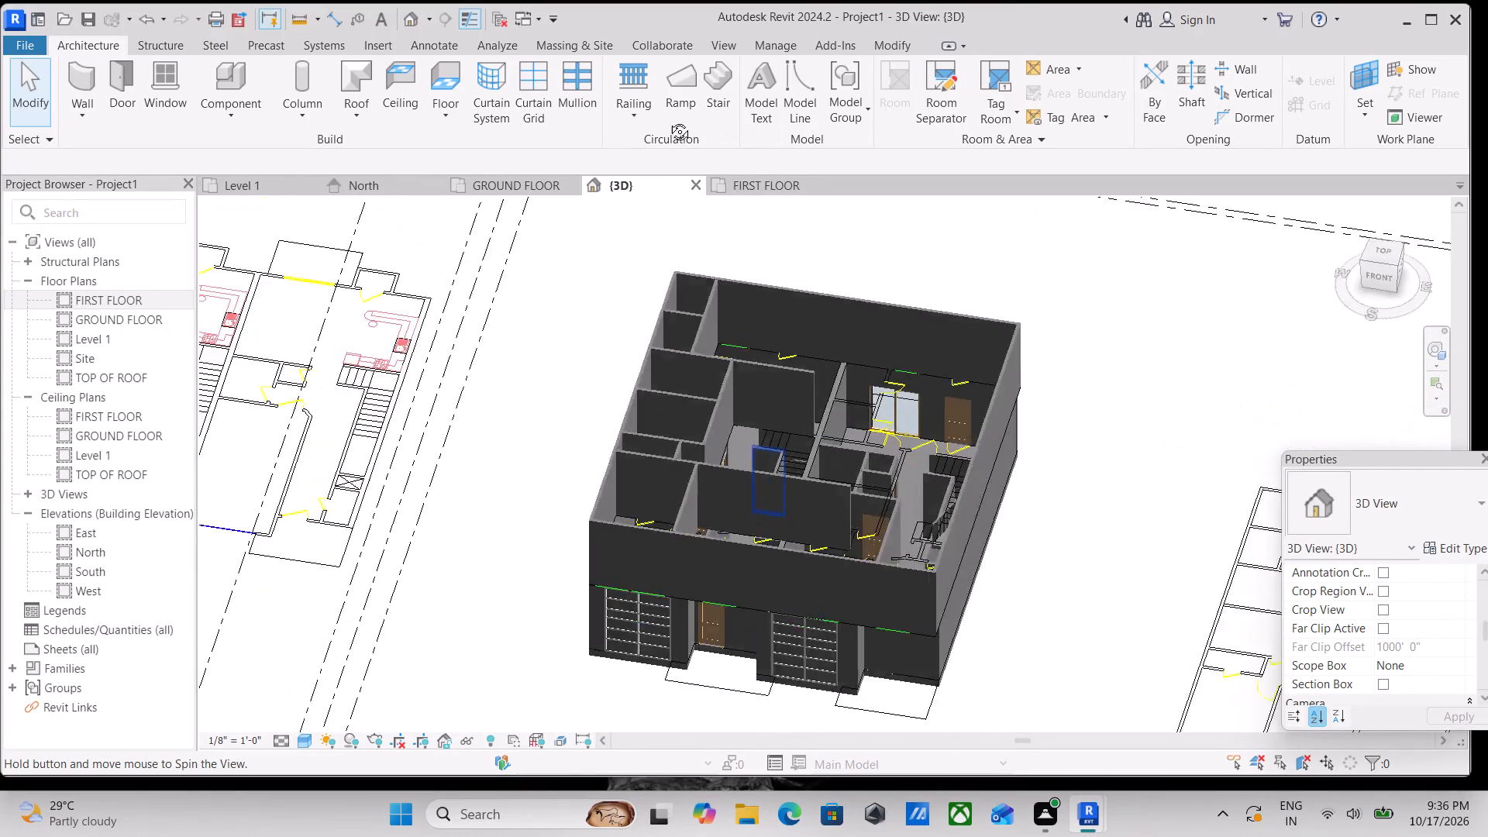
pyautogui.keyDown('shift'); pyautogui.moveTo(668, 120); pyautogui.dragTo(604, 119, button='middle'); pyautogui.keyUp('shift')
pyautogui.keyDown('shift'); pyautogui.moveTo(604, 119); pyautogui.dragTo(618, 114, button='middle'); pyautogui.keyUp('shift')
pyautogui.keyDown('shift'); pyautogui.moveTo(621, 77); pyautogui.dragTo(586, 0, button='middle'); pyautogui.keyUp('shift')
pyautogui.scroll(1, 622, 181)
pyautogui.keyDown('shift'); pyautogui.moveTo(834, 487); pyautogui.dragTo(673, 264, button='middle'); pyautogui.keyUp('shift')
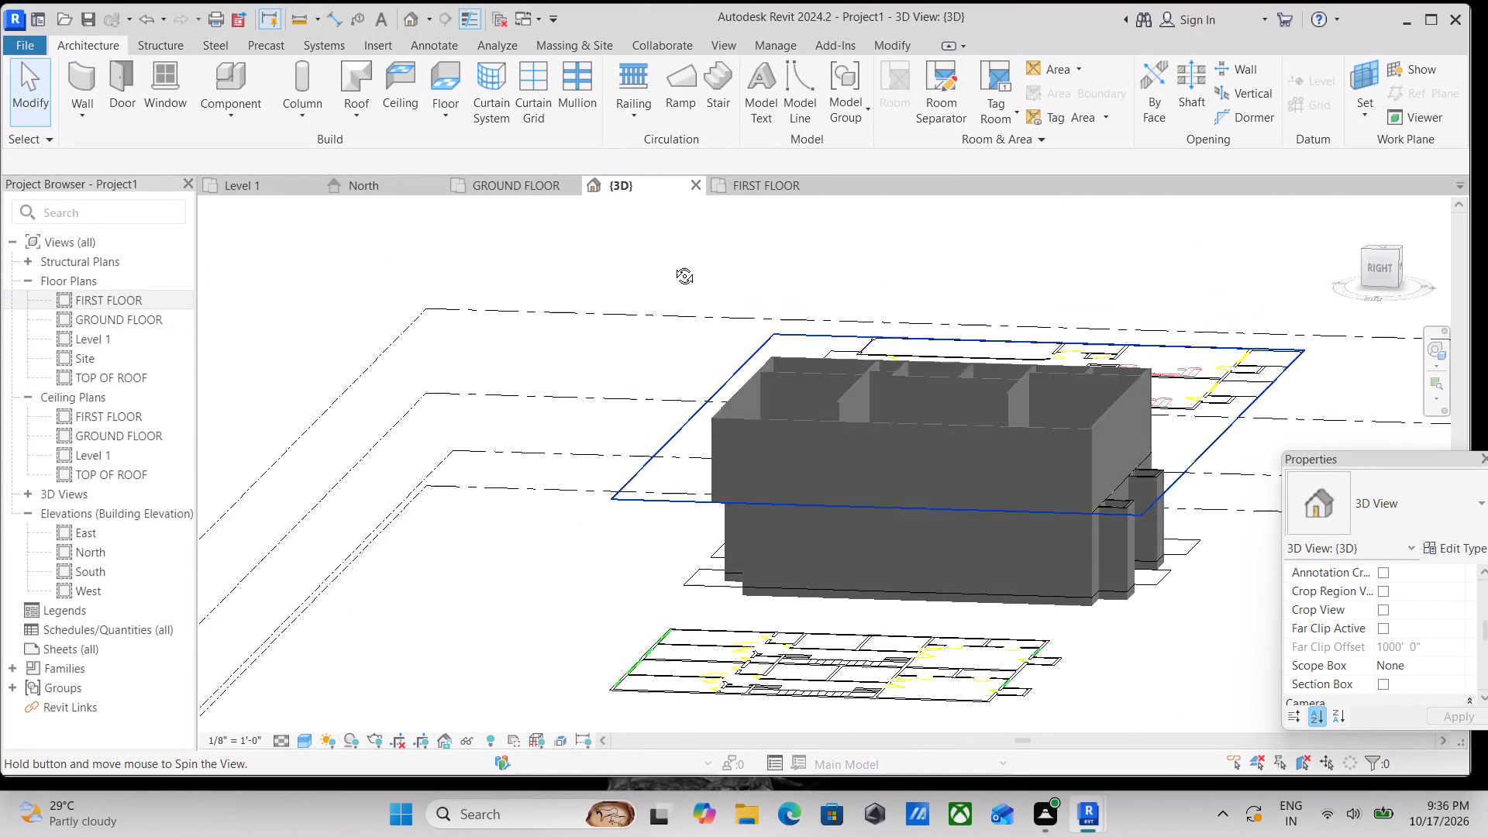
pyautogui.keyDown('shift'); pyautogui.moveTo(673, 264); pyautogui.dragTo(849, 270, button='middle'); pyautogui.keyUp('shift')
pyautogui.keyDown('shift'); pyautogui.moveTo(884, 275); pyautogui.dragTo(844, 415, button='middle'); pyautogui.keyUp('shift')
pyautogui.scroll(2, 839, 425)
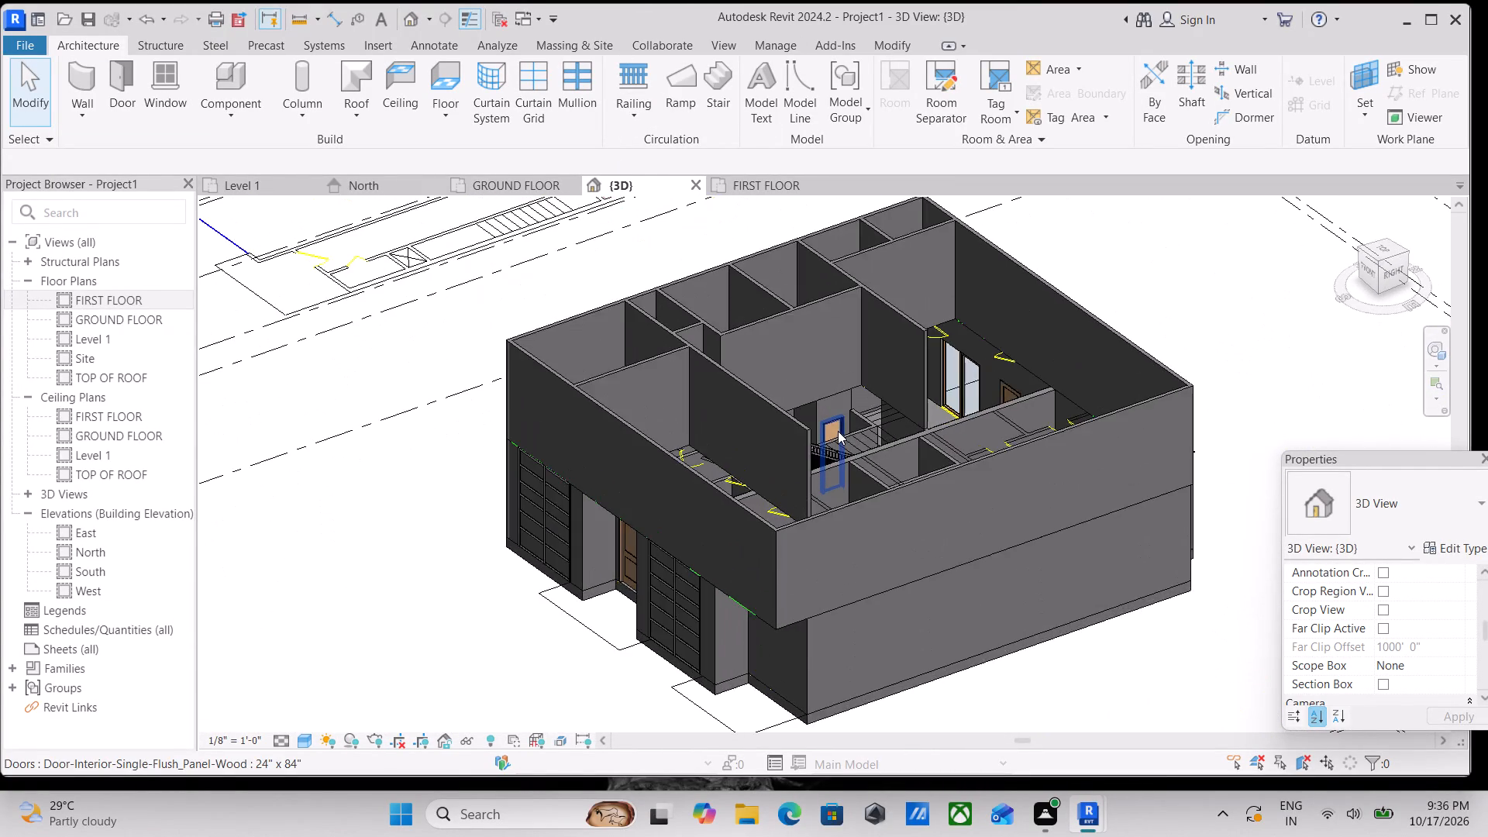
pyautogui.scroll(2, 841, 420)
pyautogui.scroll(-3, 841, 420)
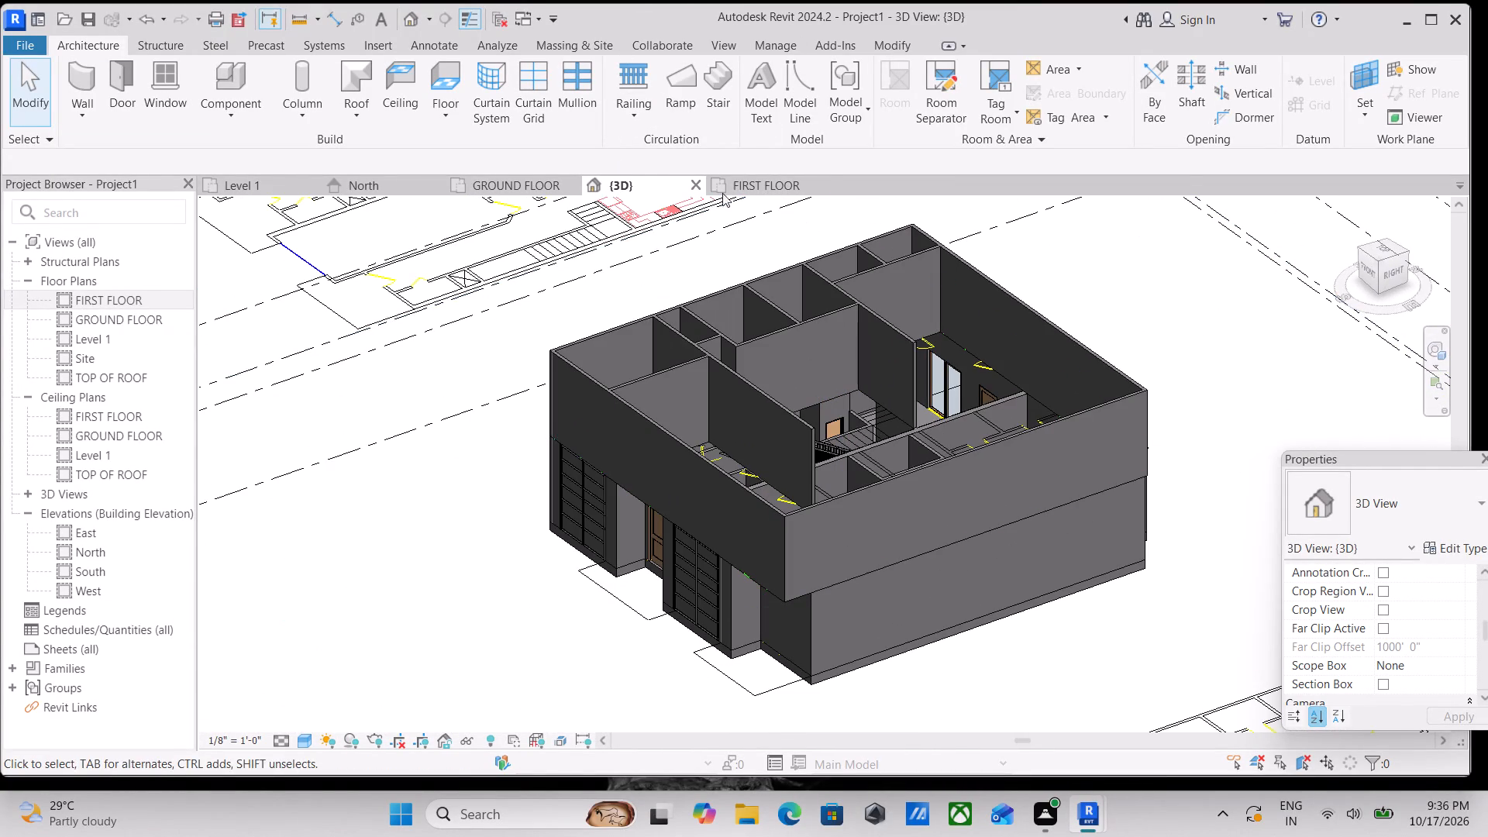
# In the first-floor plan, draw the party wall between the two units with type exeterior wall 8", from rear wall to front wall, orientation flipped.
pyautogui.click(734, 189)
pyautogui.scroll(-3, 791, 370)
pyautogui.scroll(3, 811, 460)
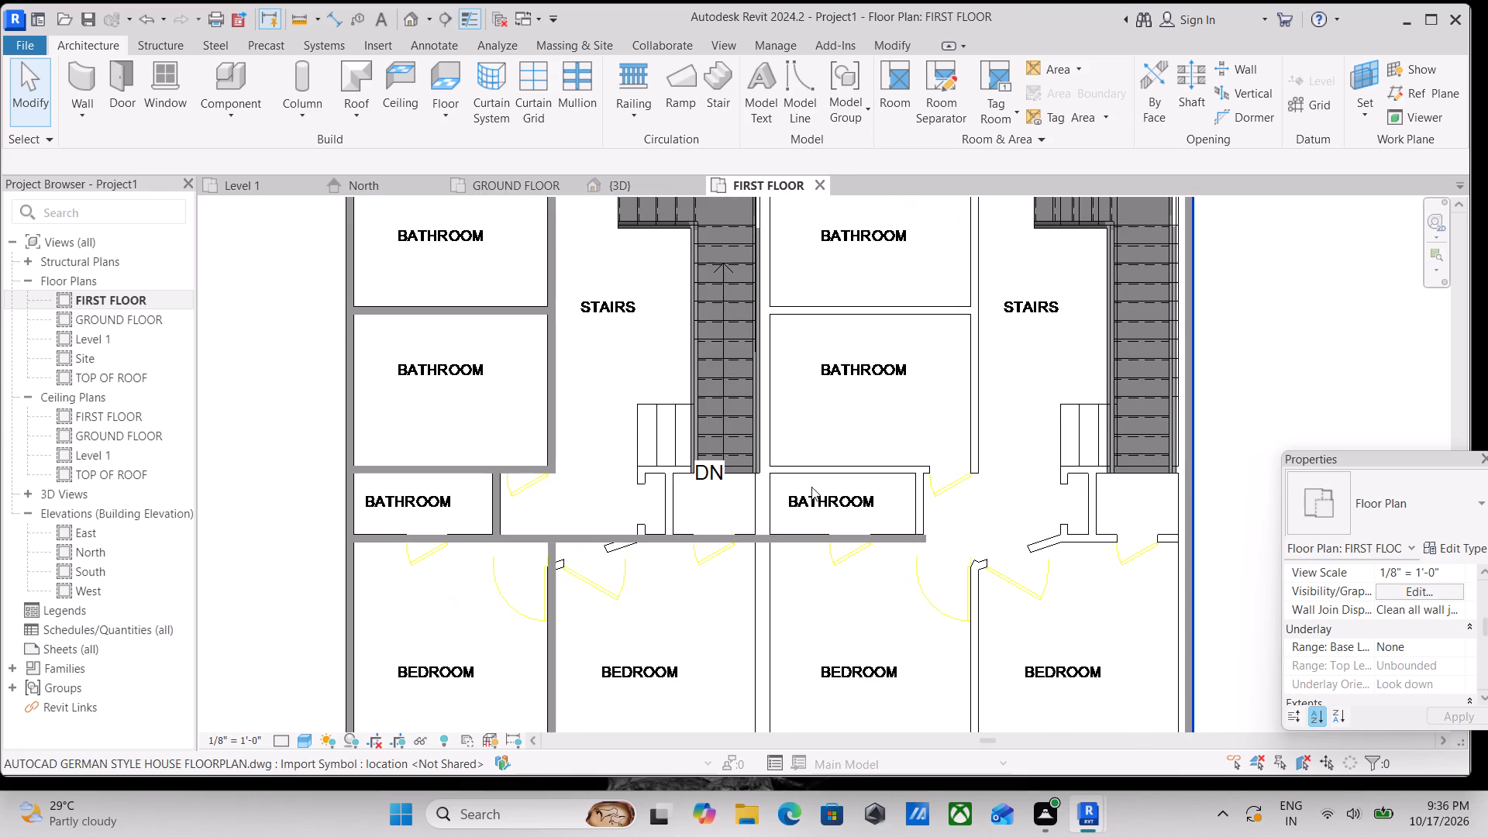
pyautogui.write('wa')
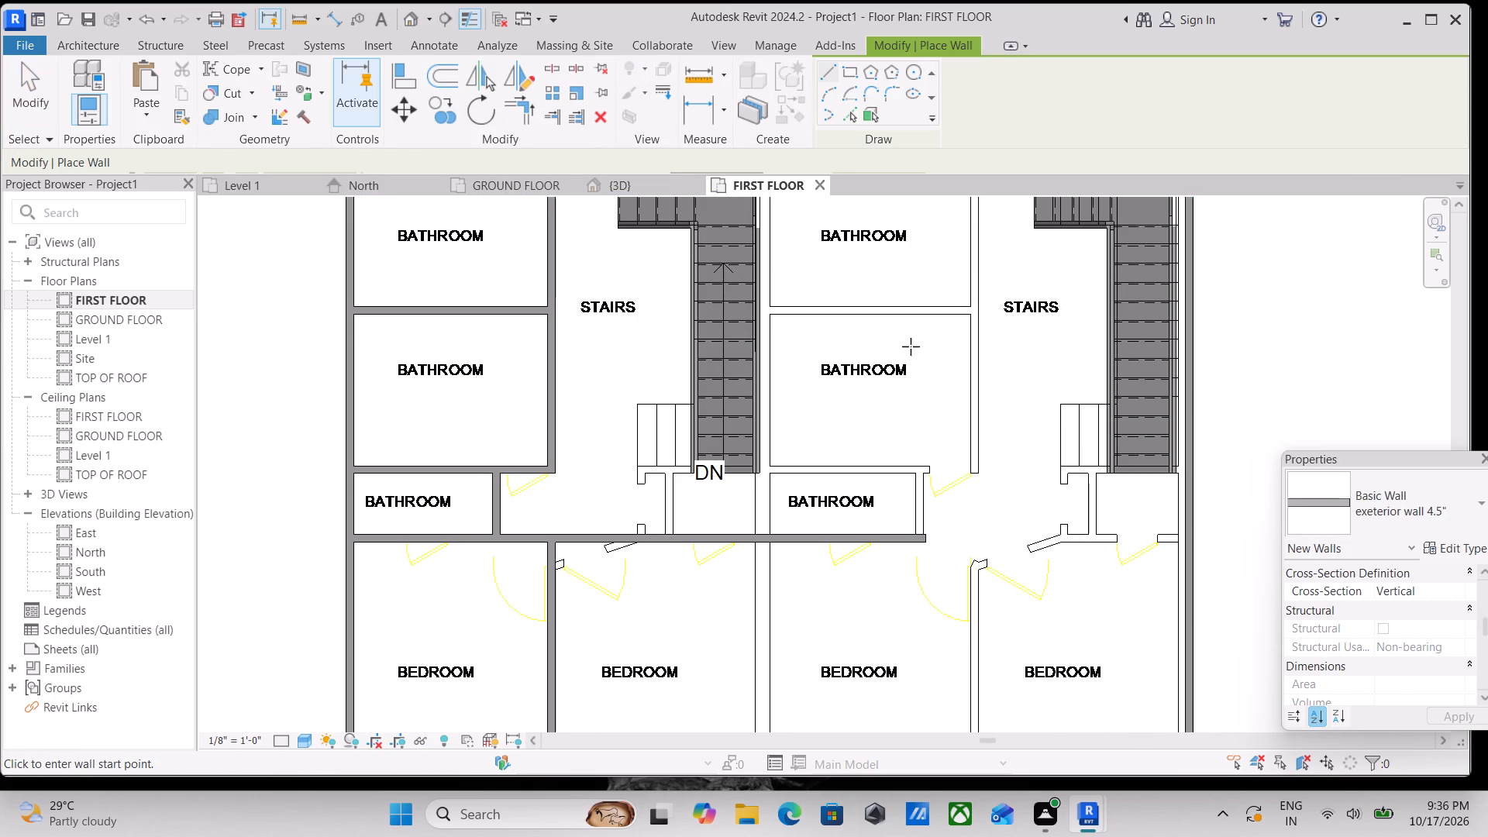
pyautogui.scroll(-2, 811, 357)
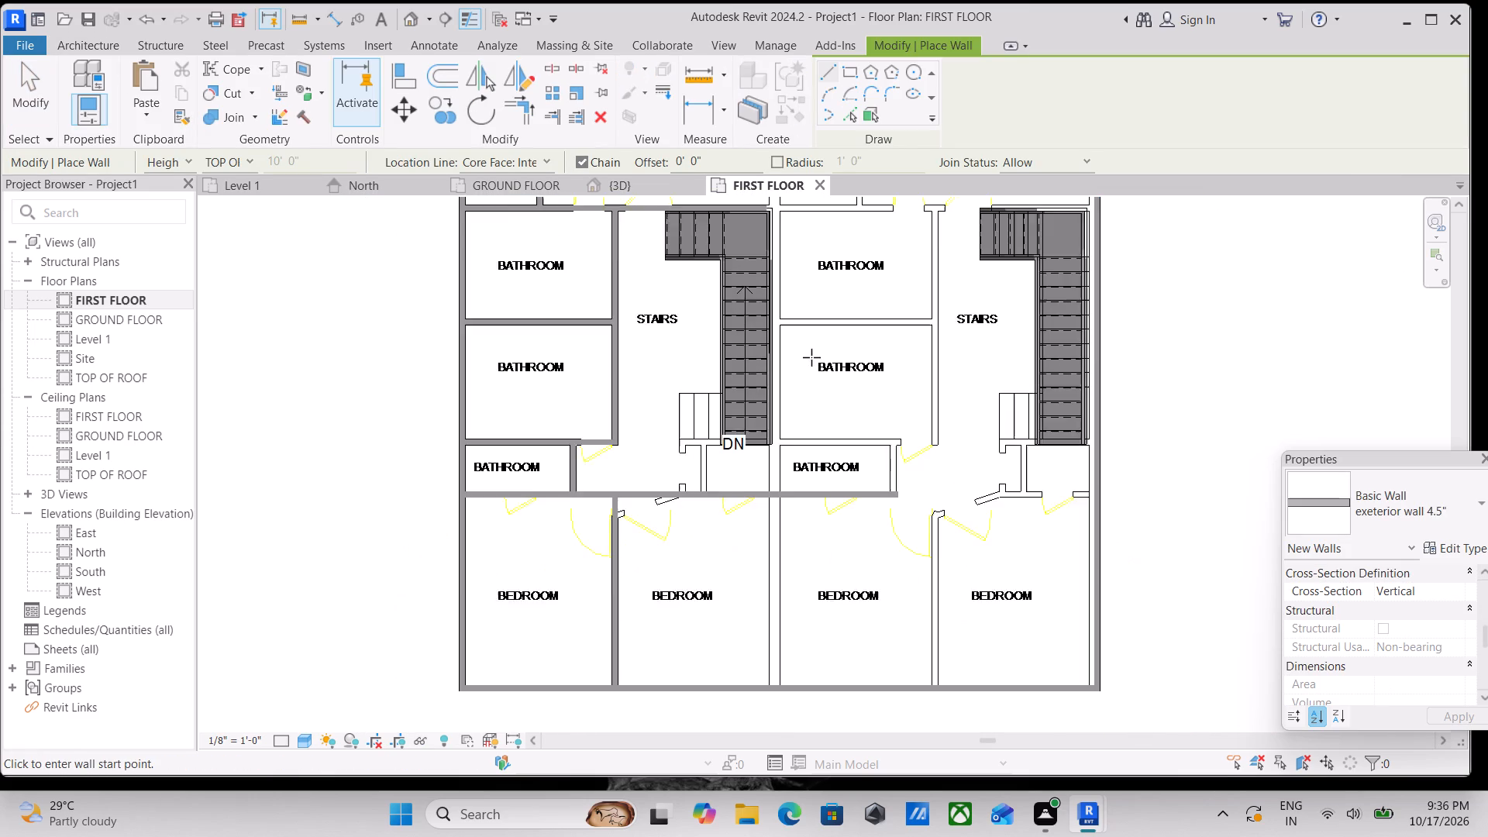
pyautogui.scroll(-1, 811, 357)
pyautogui.moveTo(811, 357); pyautogui.dragTo(802, 547, button='middle')
pyautogui.scroll(1, 801, 547)
pyautogui.moveTo(772, 346); pyautogui.dragTo(796, 566, button='middle')
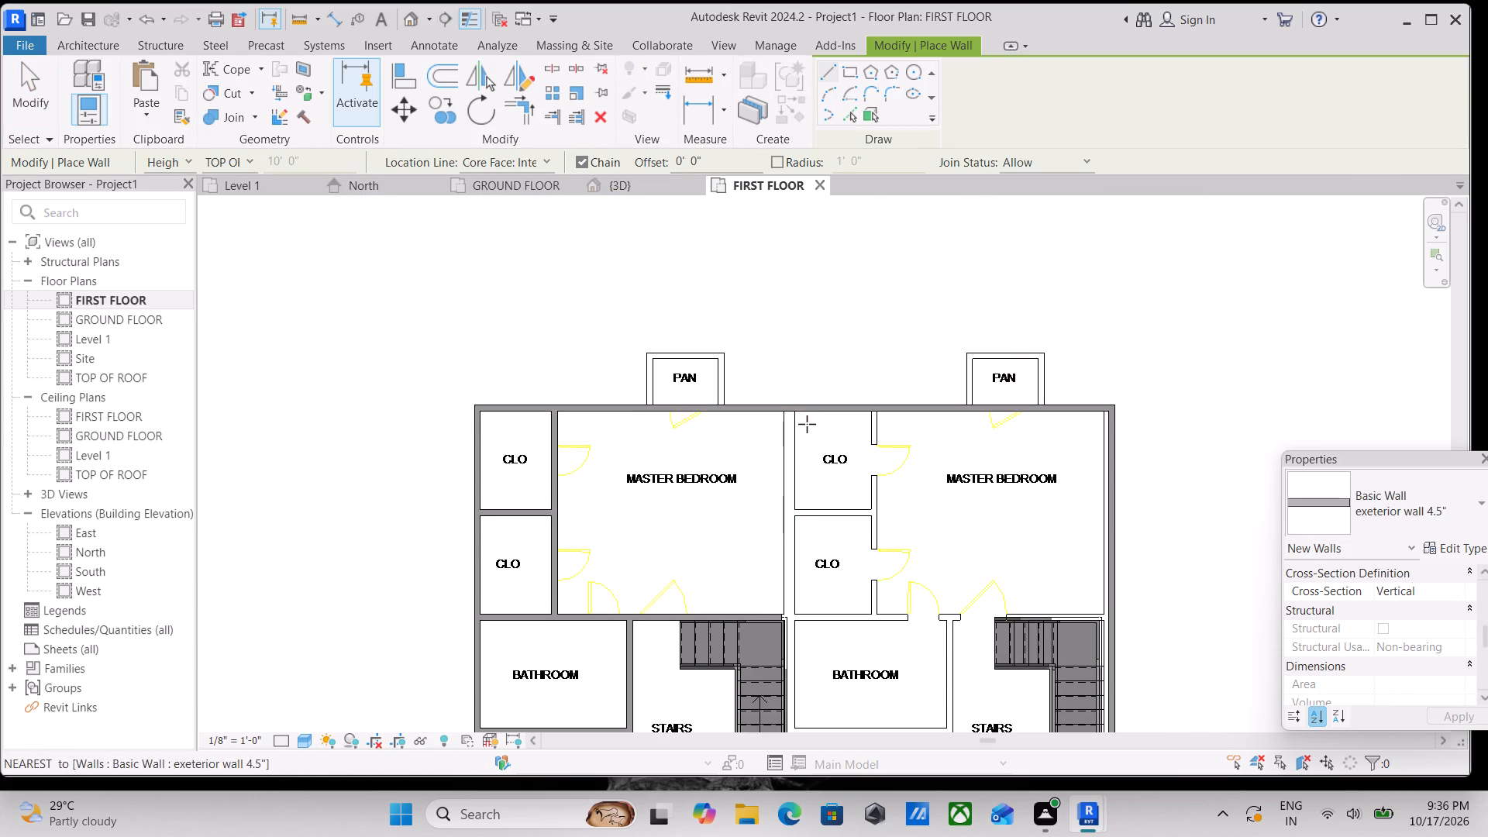
pyautogui.moveTo(807, 425); pyautogui.dragTo(658, 236, button='middle')
pyautogui.scroll(-1, 765, 376)
pyautogui.scroll(3, 703, 284)
pyautogui.scroll(-2, 706, 270)
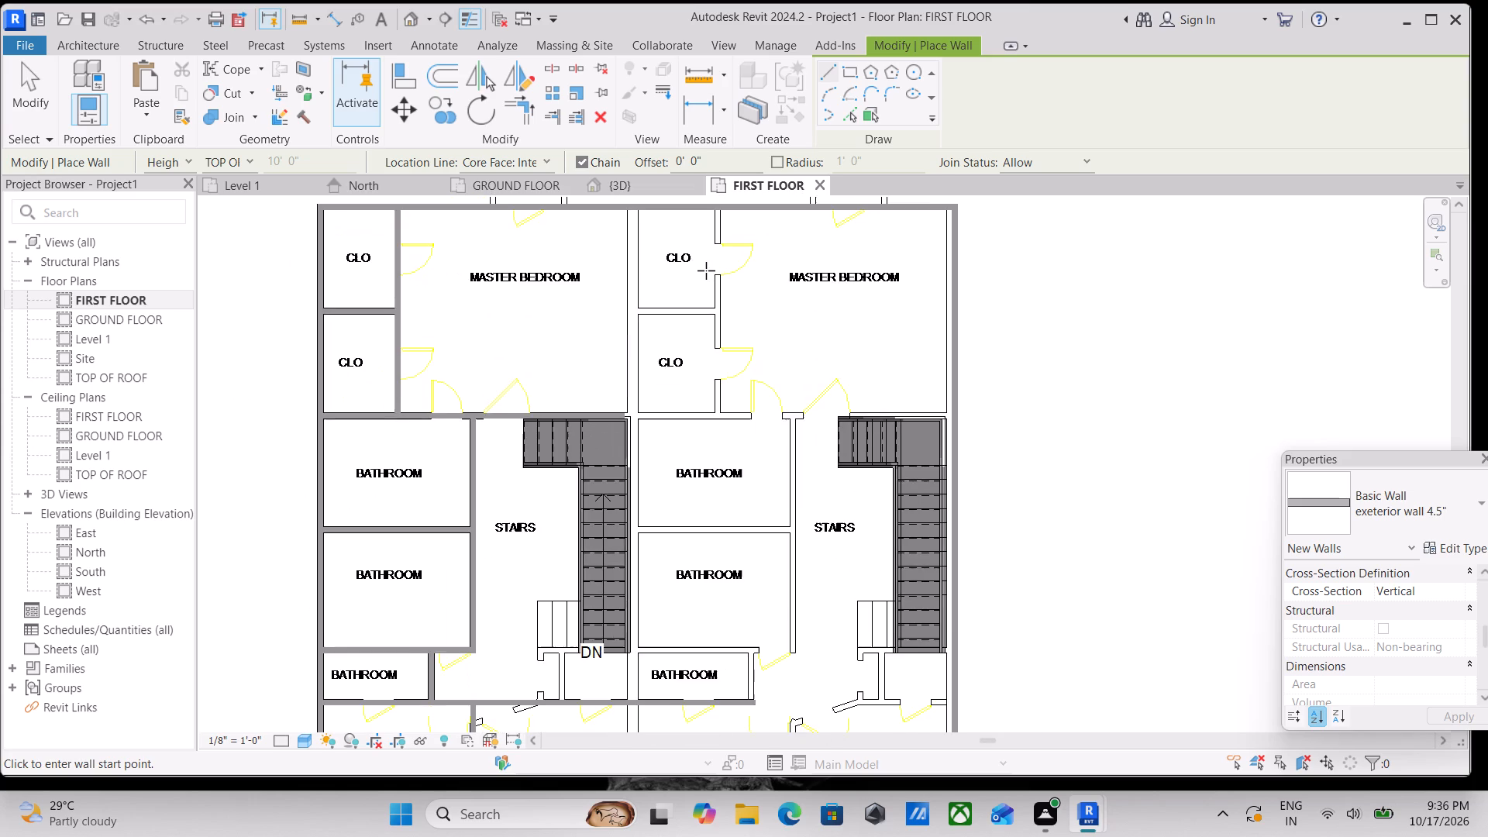
pyautogui.moveTo(706, 270); pyautogui.dragTo(714, 319, button='middle')
pyautogui.scroll(6, 719, 277)
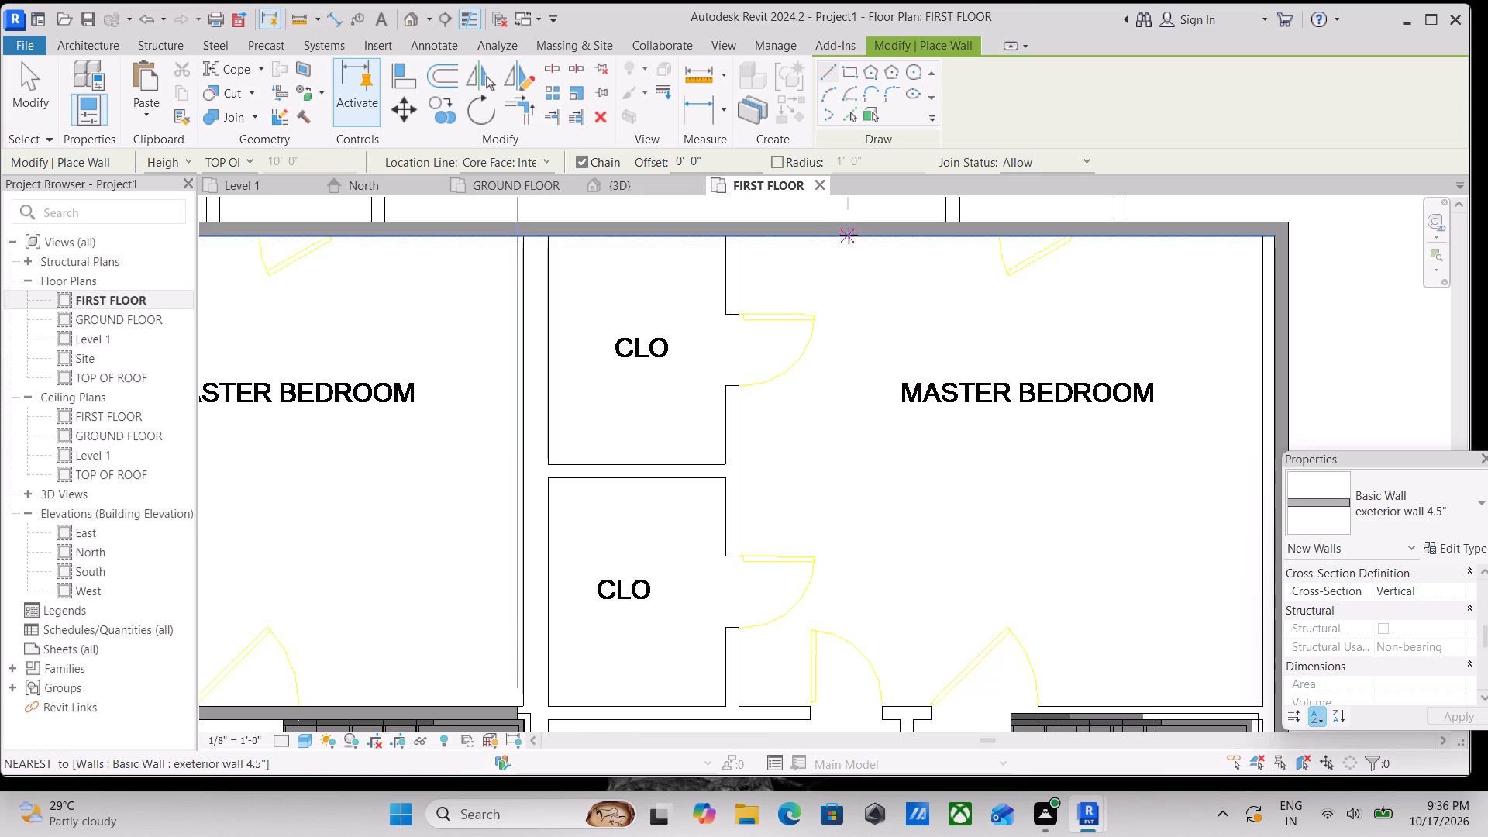
pyautogui.scroll(1, 624, 129)
pyautogui.scroll(-1, 794, 122)
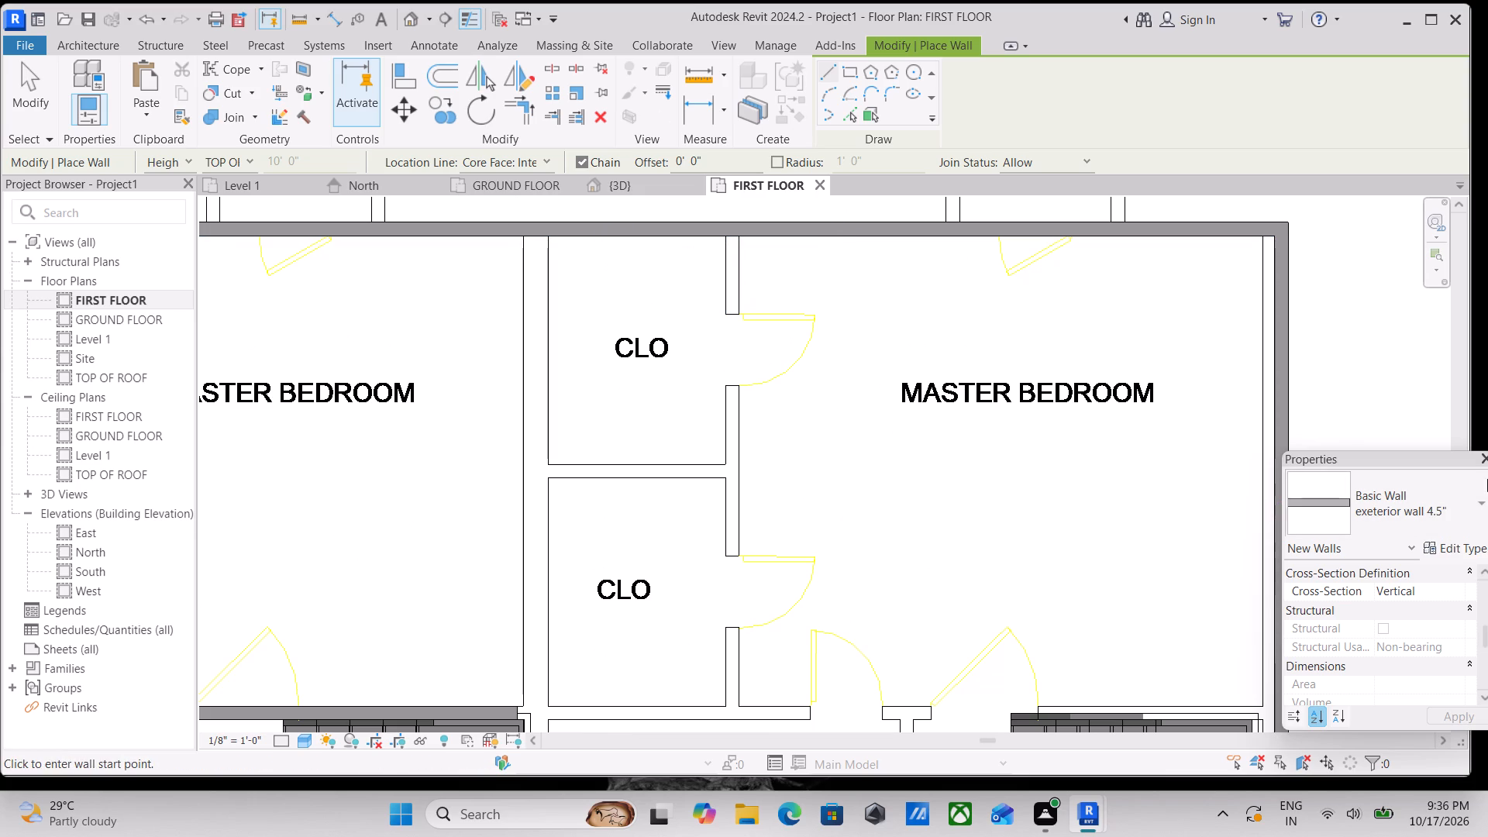
pyautogui.click(1449, 518)
pyautogui.scroll(-1, 1337, 262)
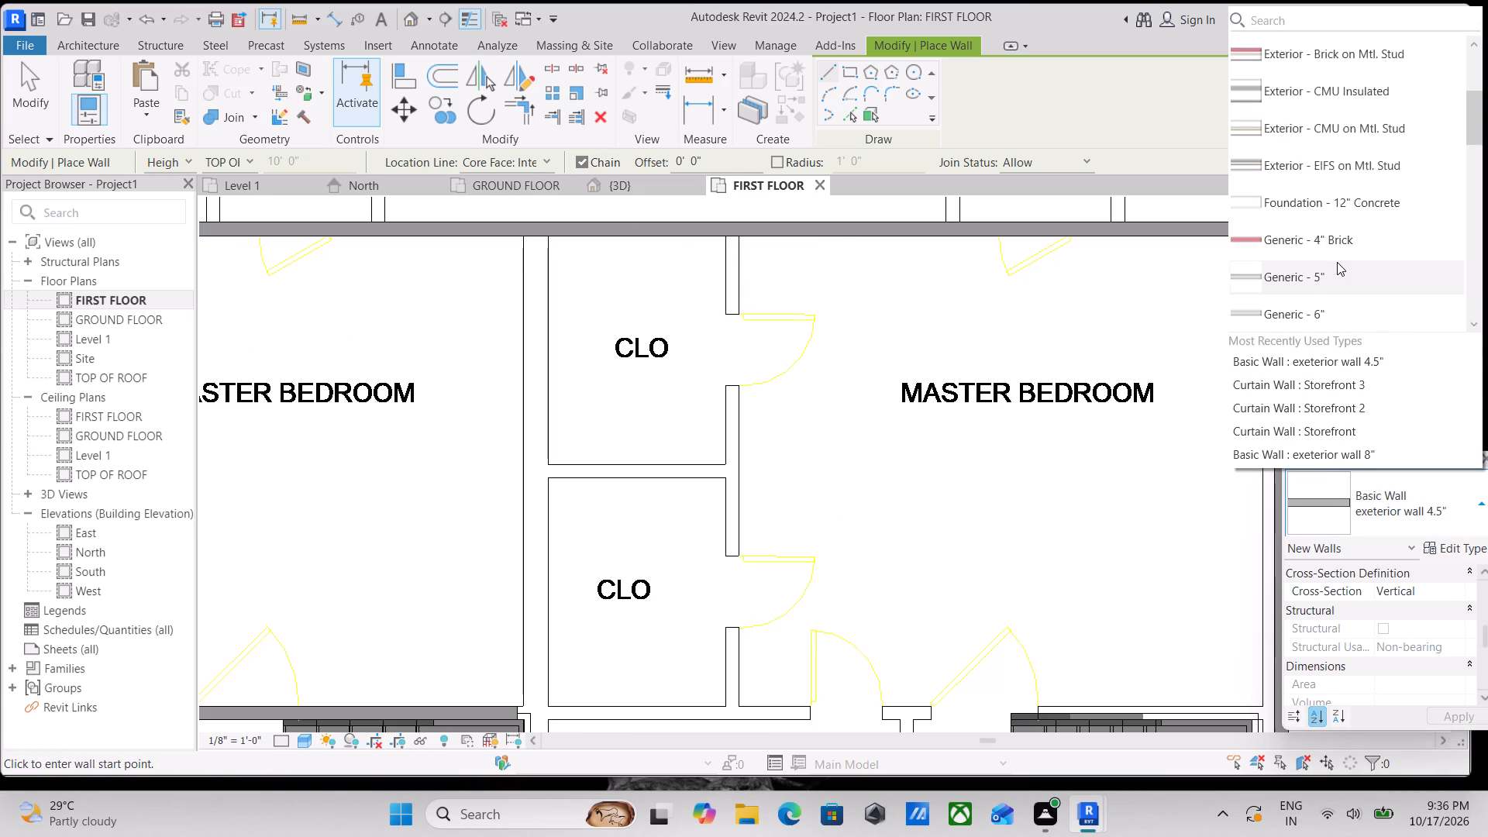
pyautogui.scroll(-1, 1337, 262)
pyautogui.scroll(6, 1337, 262)
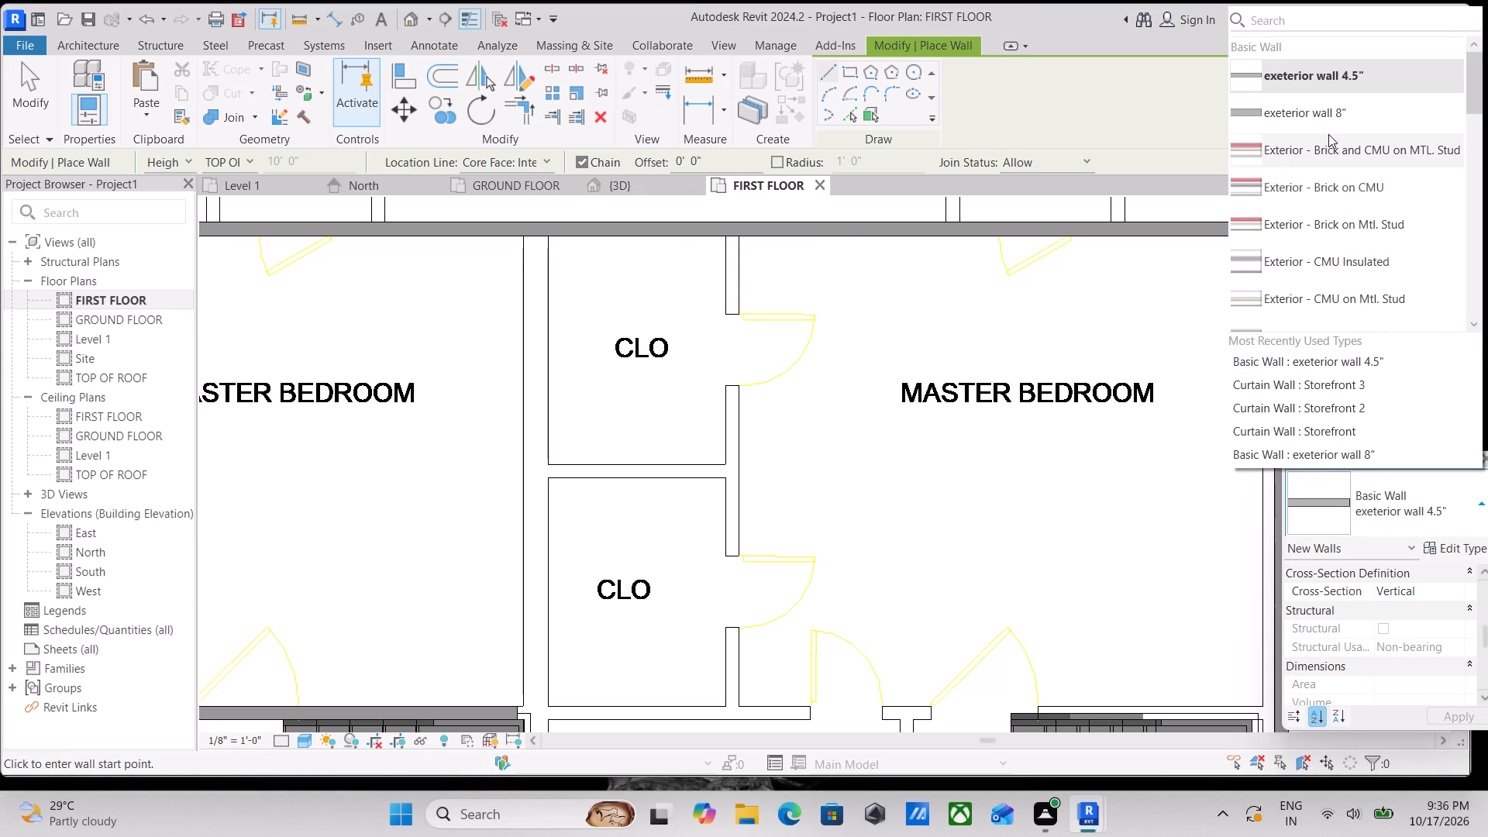
pyautogui.click(1334, 119)
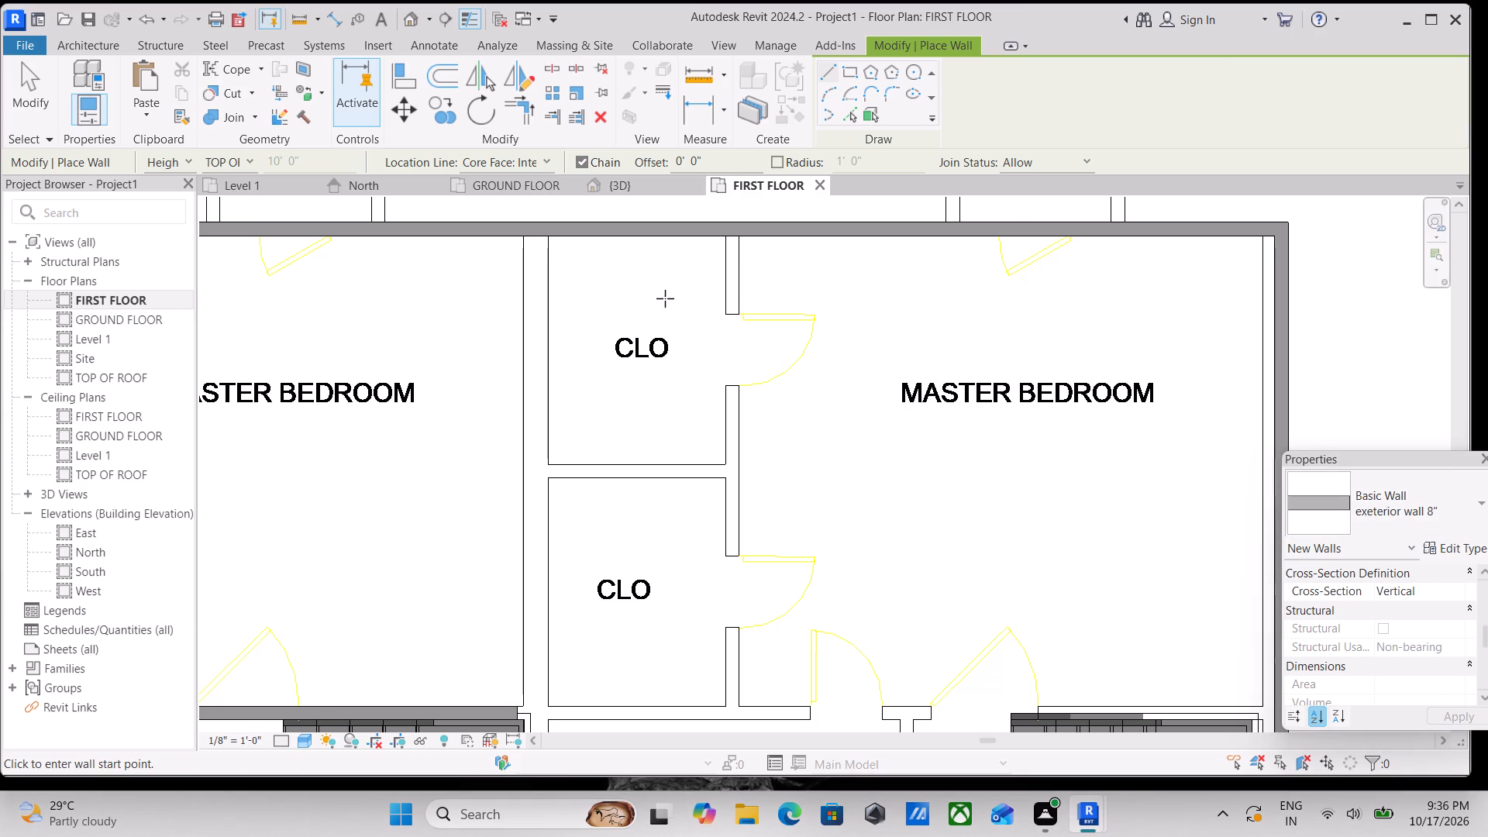
pyautogui.scroll(-2, 665, 298)
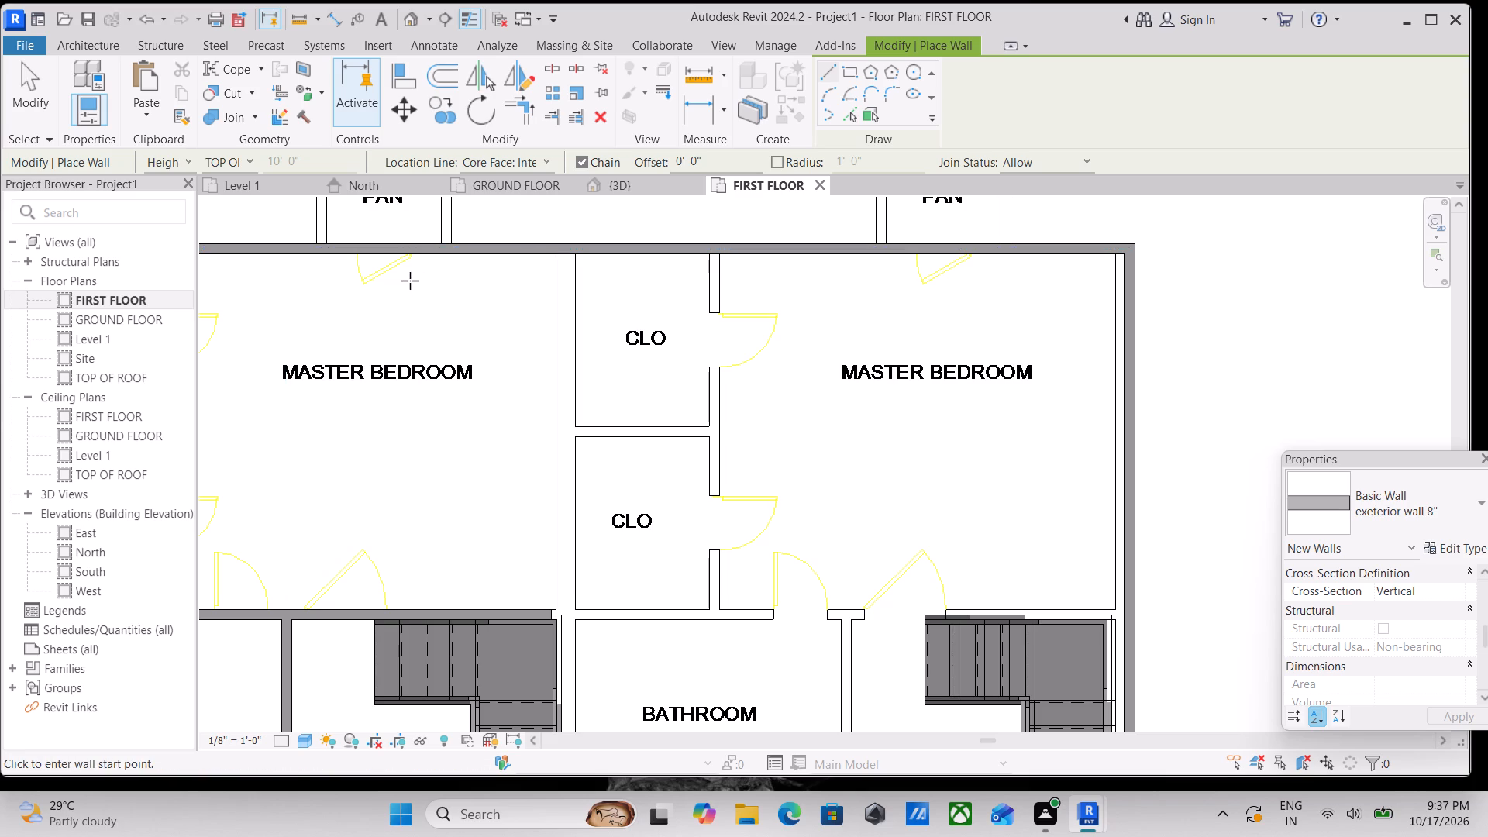
pyautogui.scroll(2, 378, 204)
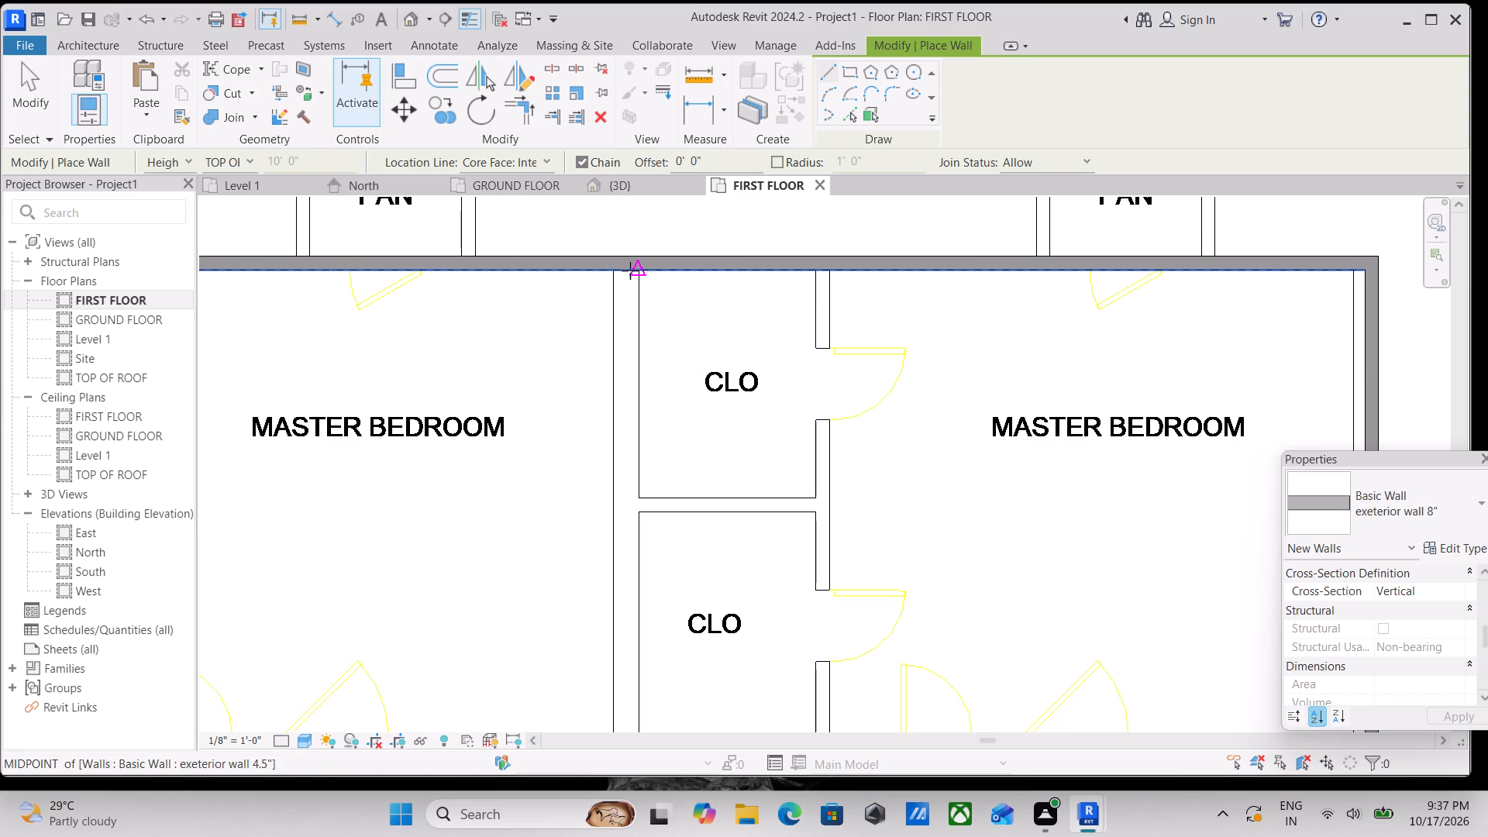
pyautogui.click(630, 270)
pyautogui.moveTo(633, 419); pyautogui.dragTo(610, 120, button='middle')
pyautogui.scroll(-3, 648, 337)
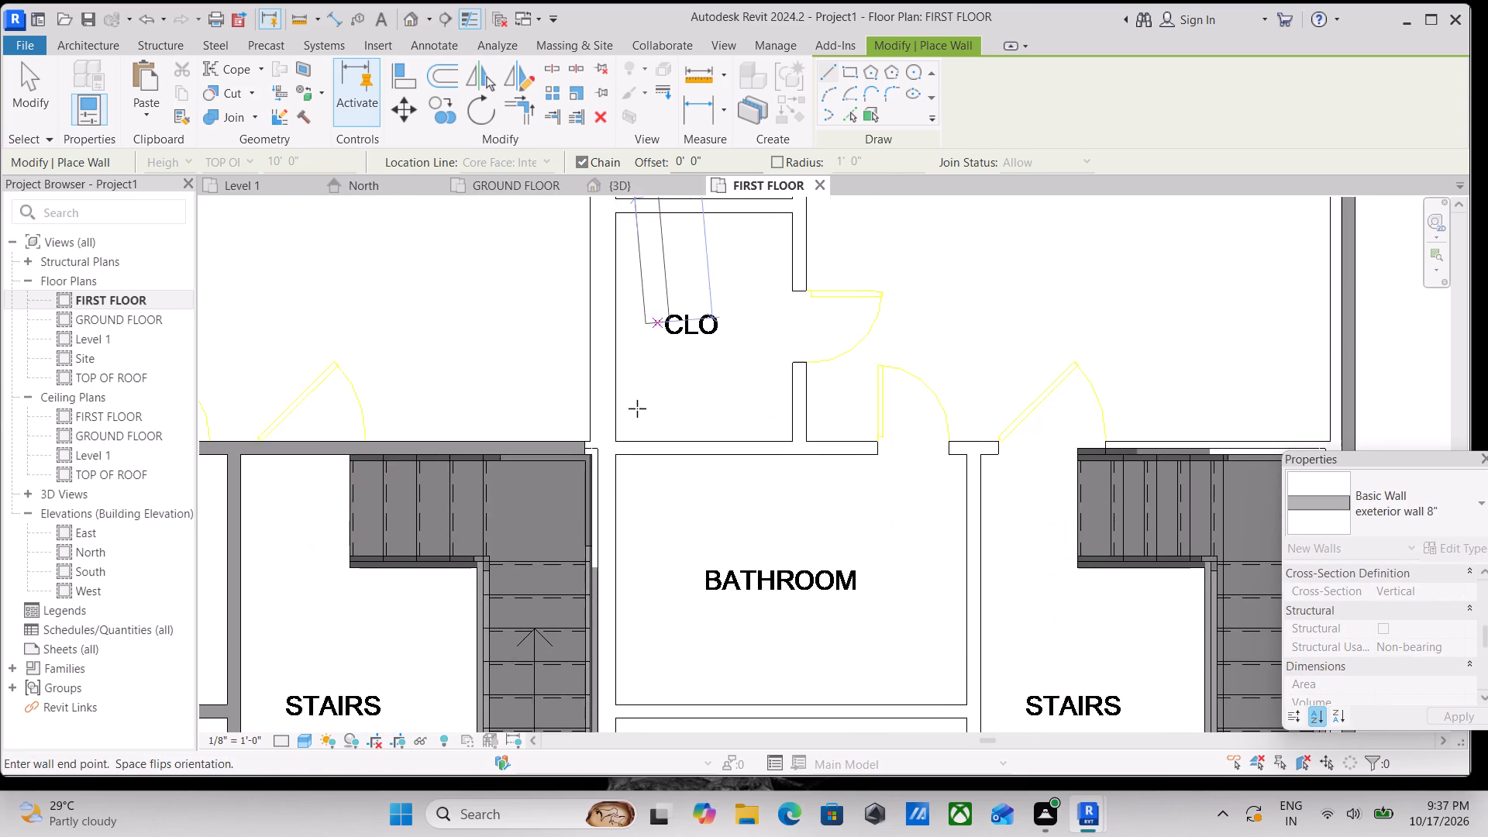
pyautogui.moveTo(637, 408); pyautogui.dragTo(594, 337, button='middle')
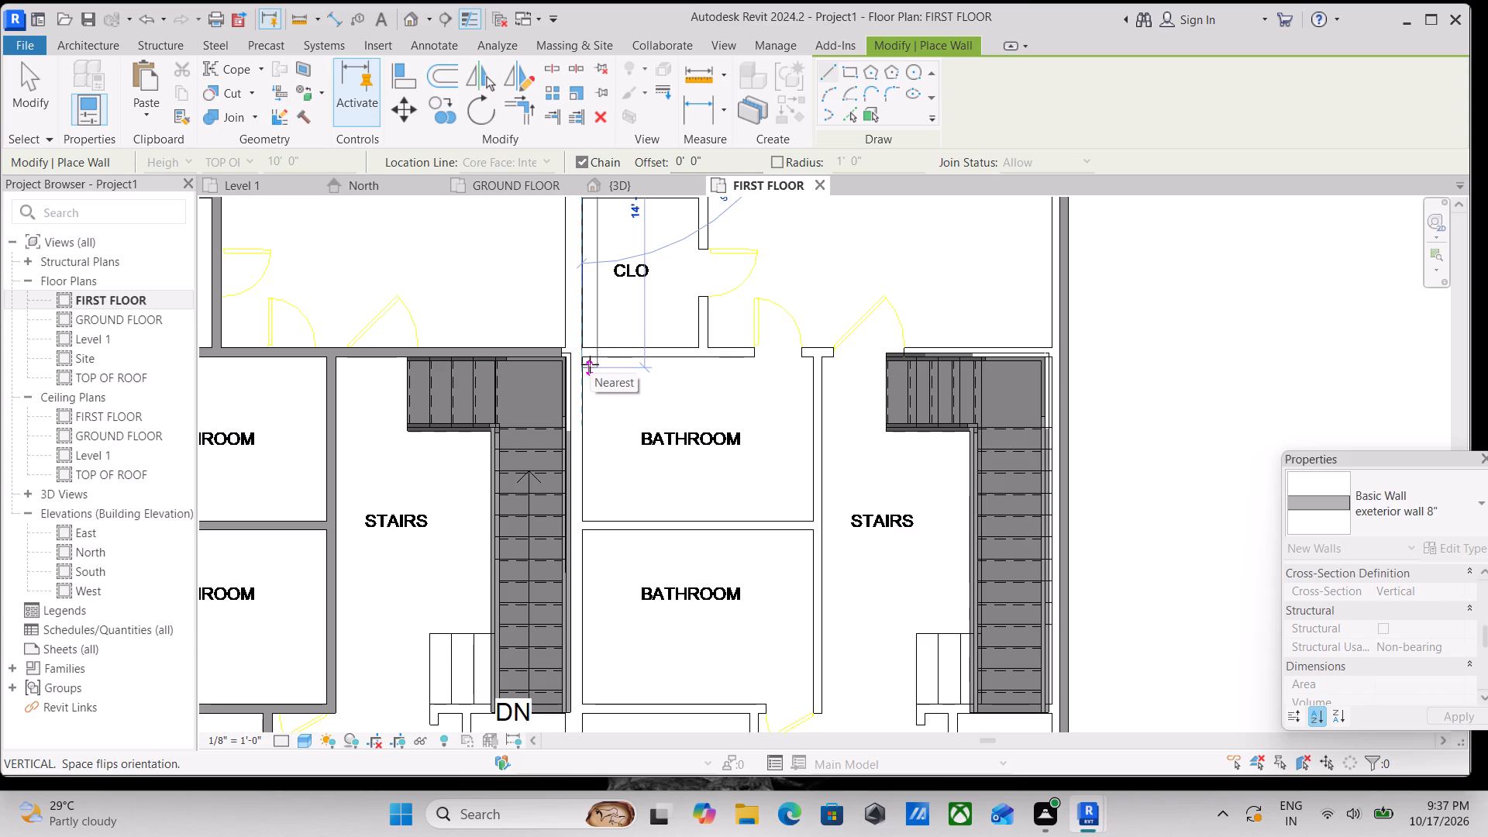
pyautogui.press('space')
pyautogui.scroll(-1, 587, 398)
pyautogui.moveTo(587, 401); pyautogui.dragTo(586, 139, button='middle')
pyautogui.scroll(-1, 558, 477)
pyautogui.moveTo(560, 480); pyautogui.dragTo(612, 202, button='middle')
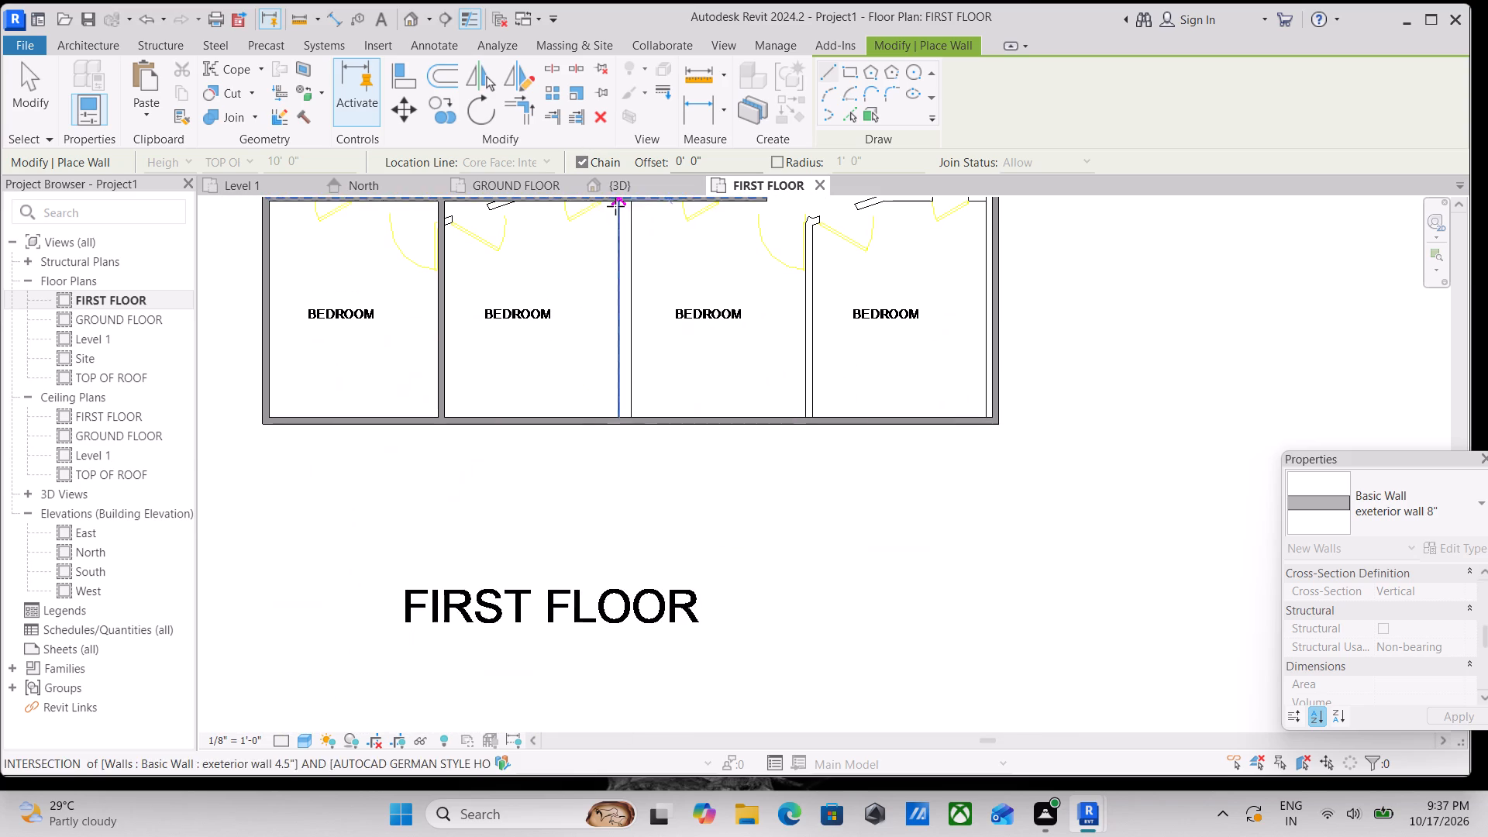
pyautogui.click(634, 417)
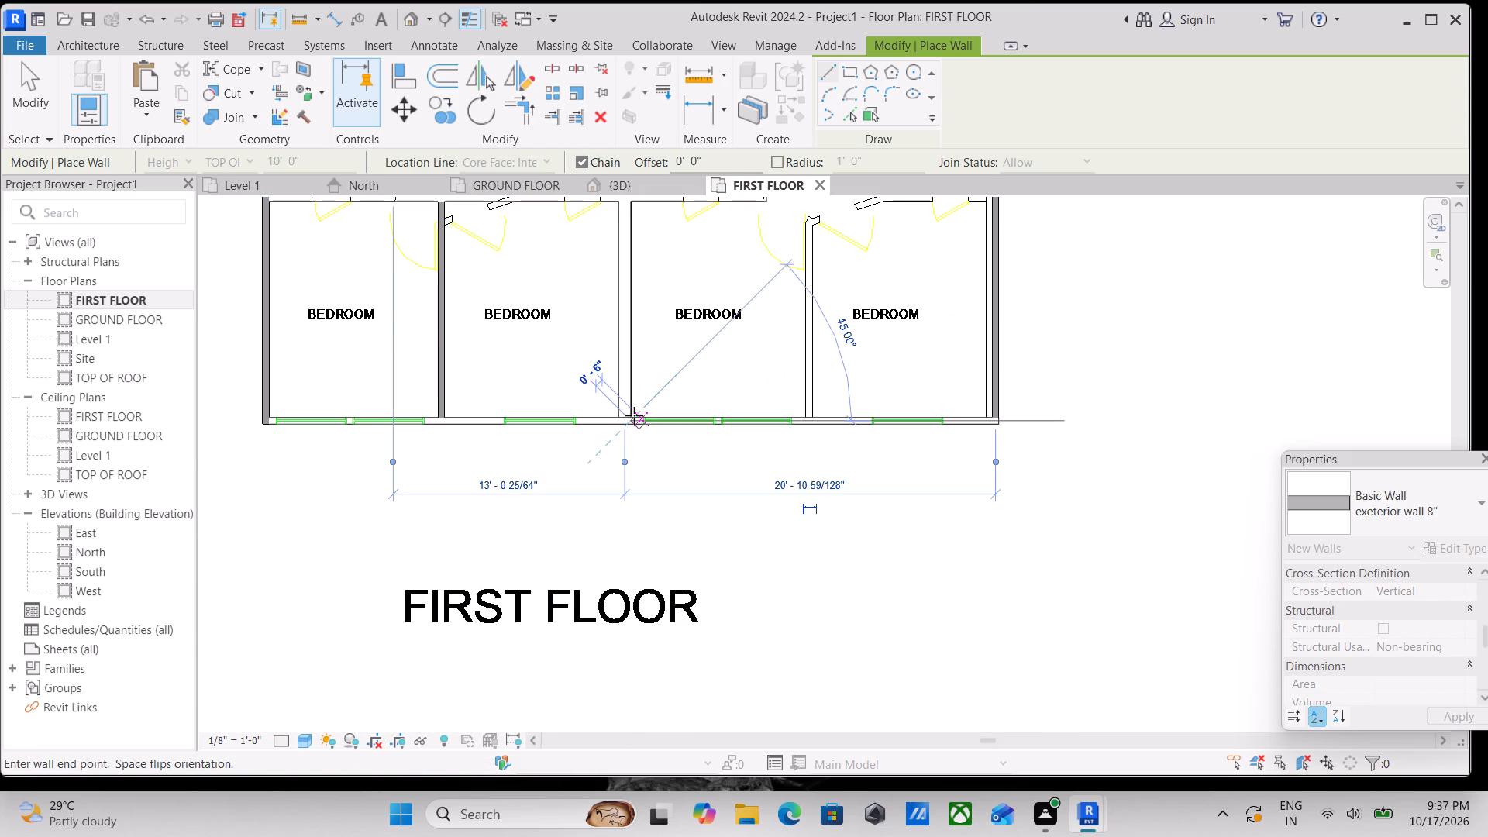
pyautogui.press('Escape')
pyautogui.press('Escape')
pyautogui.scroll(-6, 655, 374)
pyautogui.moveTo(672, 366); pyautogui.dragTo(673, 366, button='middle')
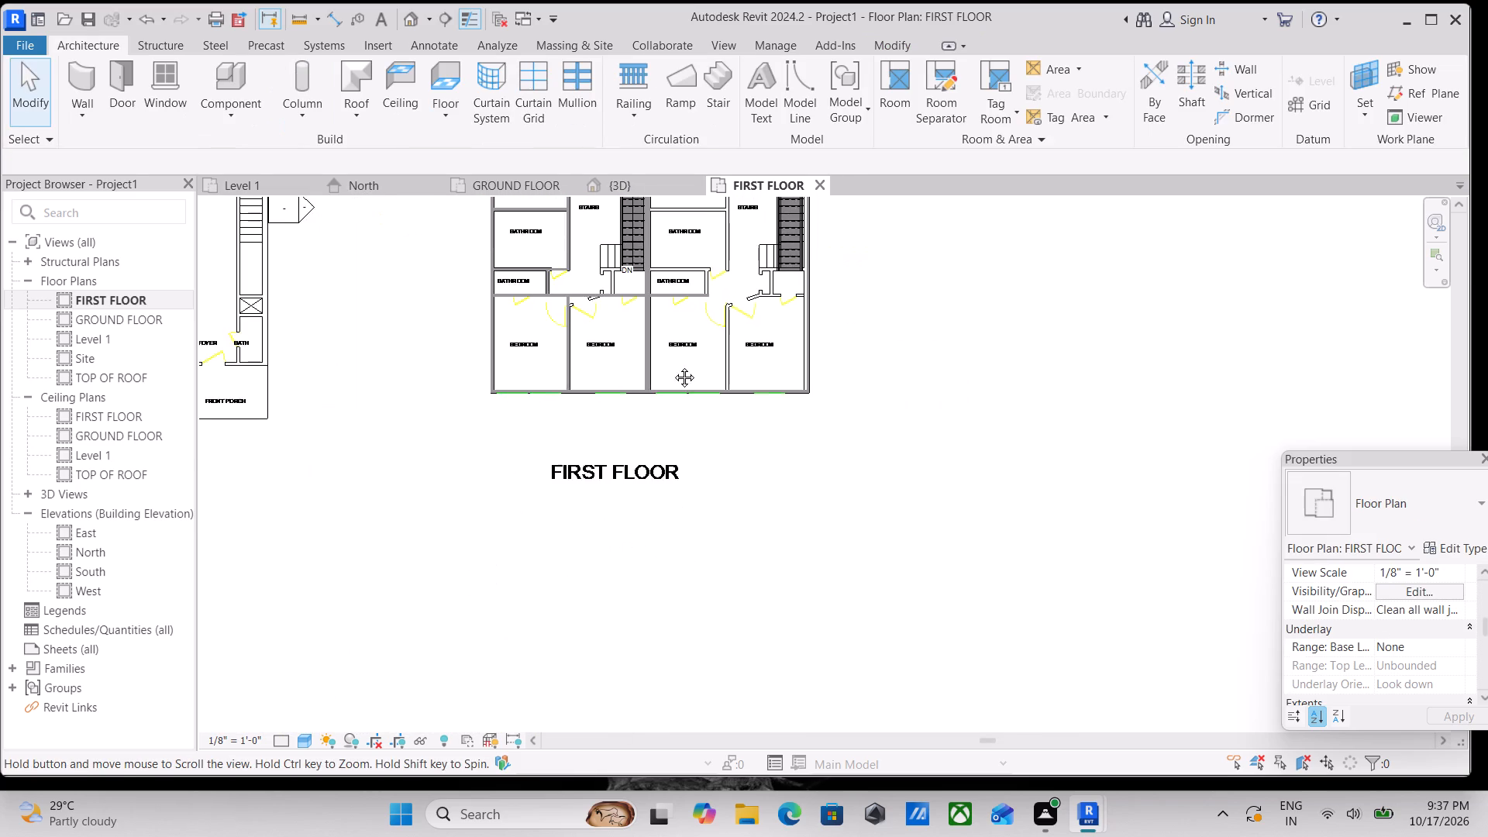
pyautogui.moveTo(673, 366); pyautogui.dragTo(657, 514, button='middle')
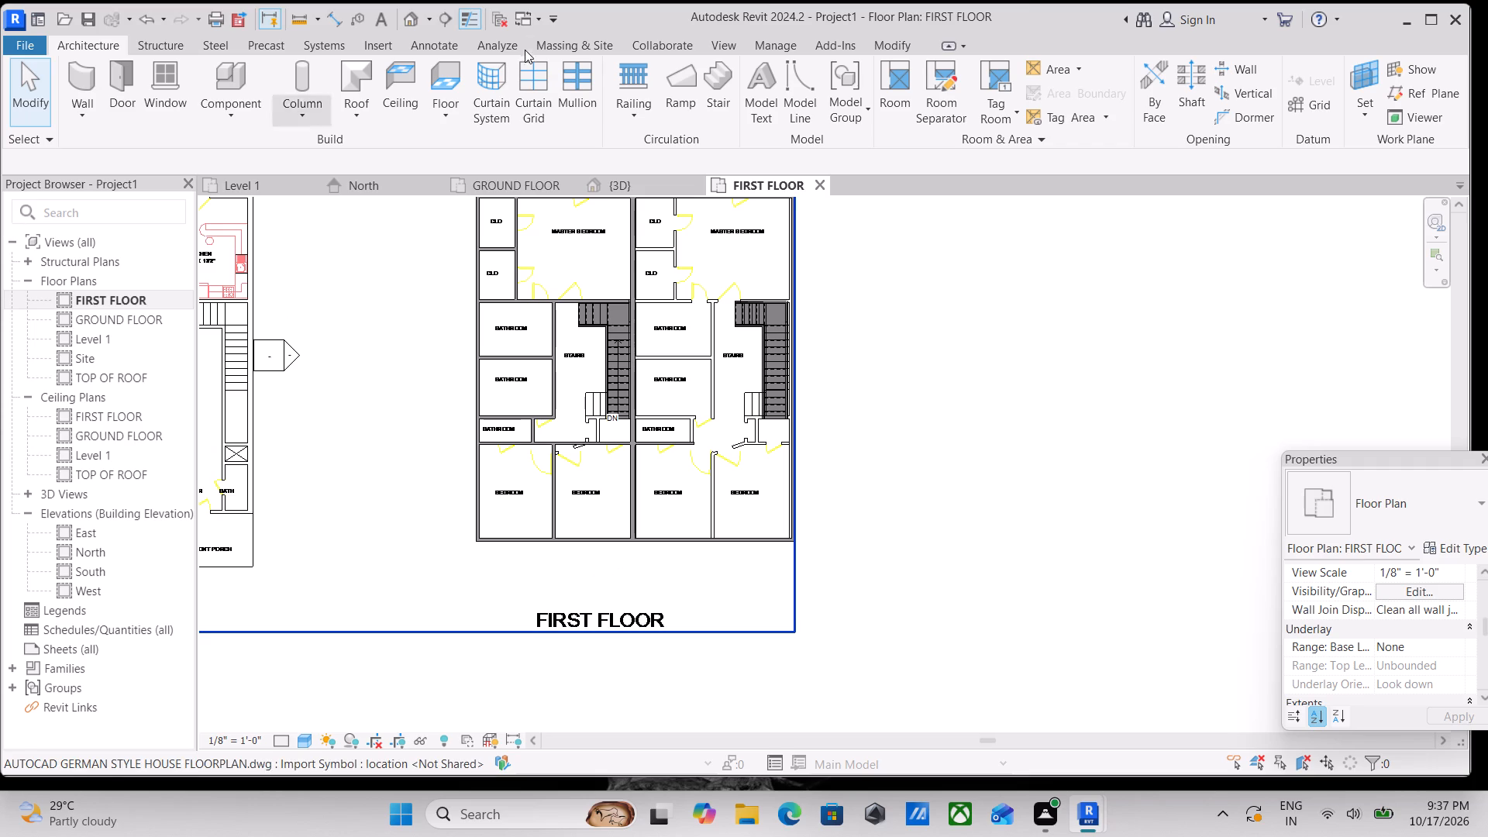
# Draw the right unit's wall between the closets and master bedroom with type exeterior wall 4.5", from the rear wall to the bathroom wall line.
pyautogui.scroll(3, 890, 317)
pyautogui.moveTo(556, 253); pyautogui.dragTo(638, 408, button='middle')
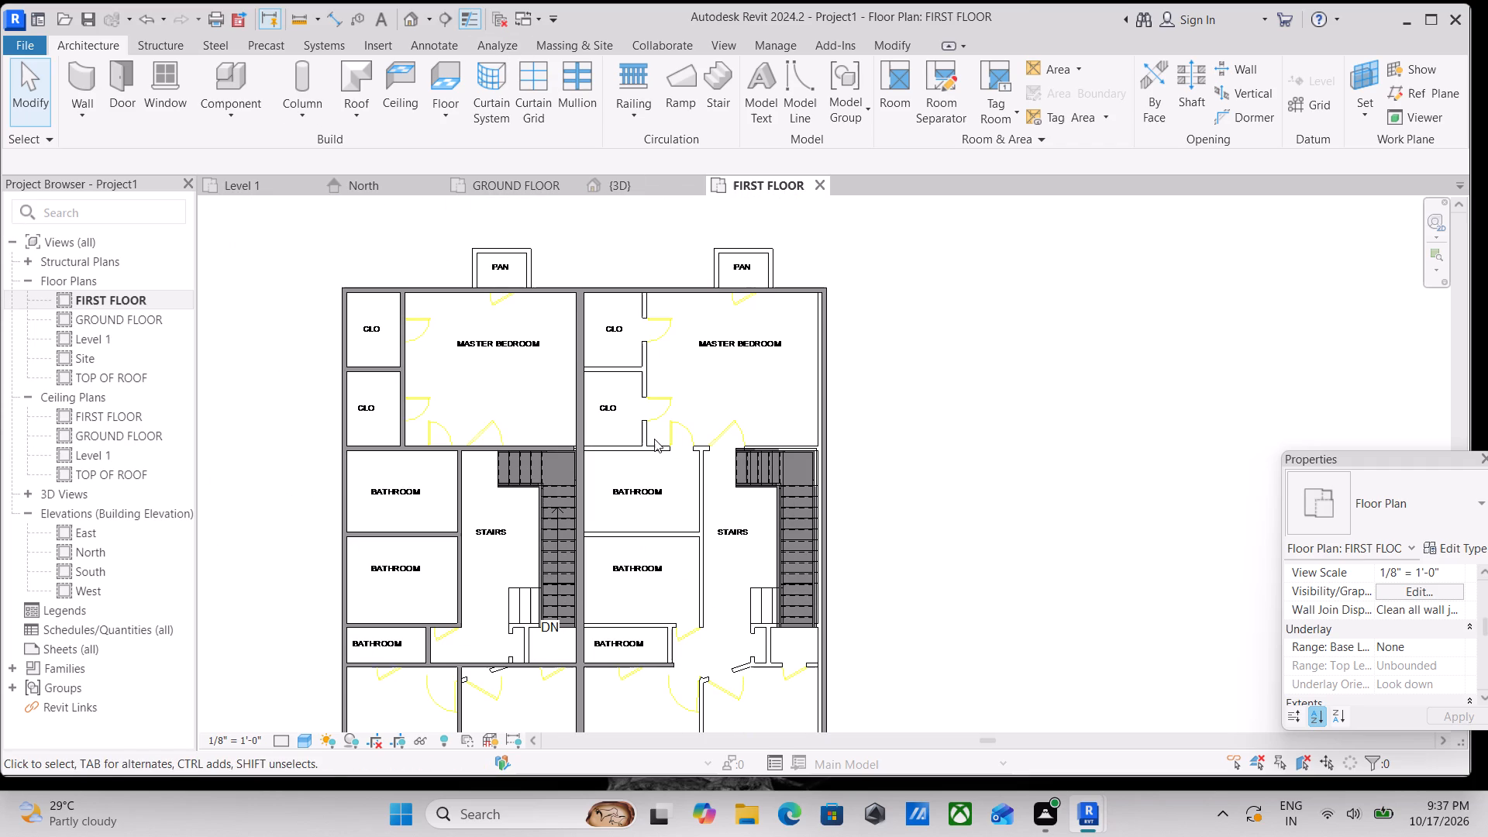
pyautogui.write('wa')
pyautogui.scroll(1, 722, 372)
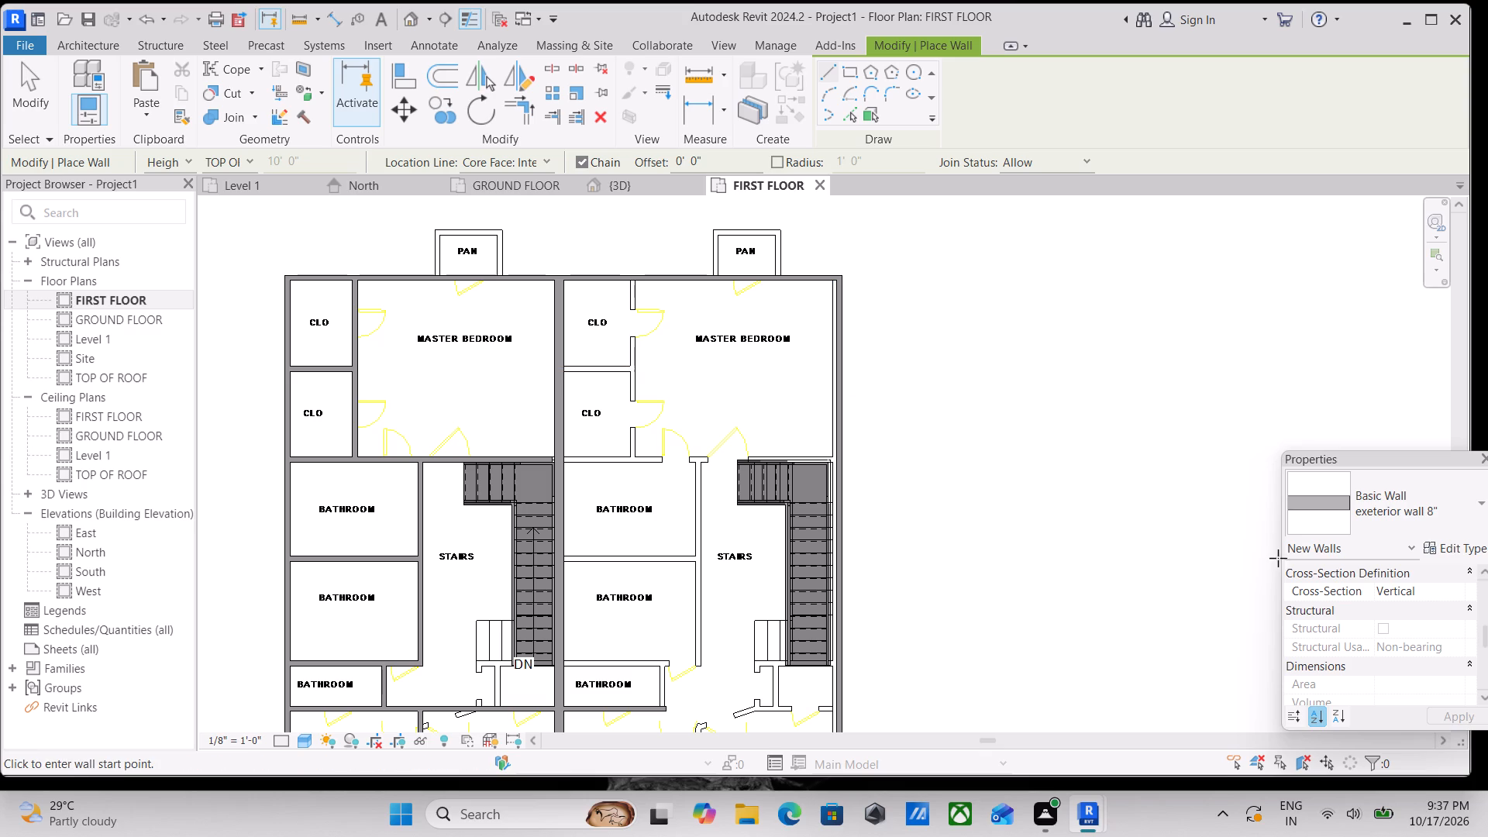
pyautogui.scroll(1, 622, 366)
pyautogui.click(1457, 494)
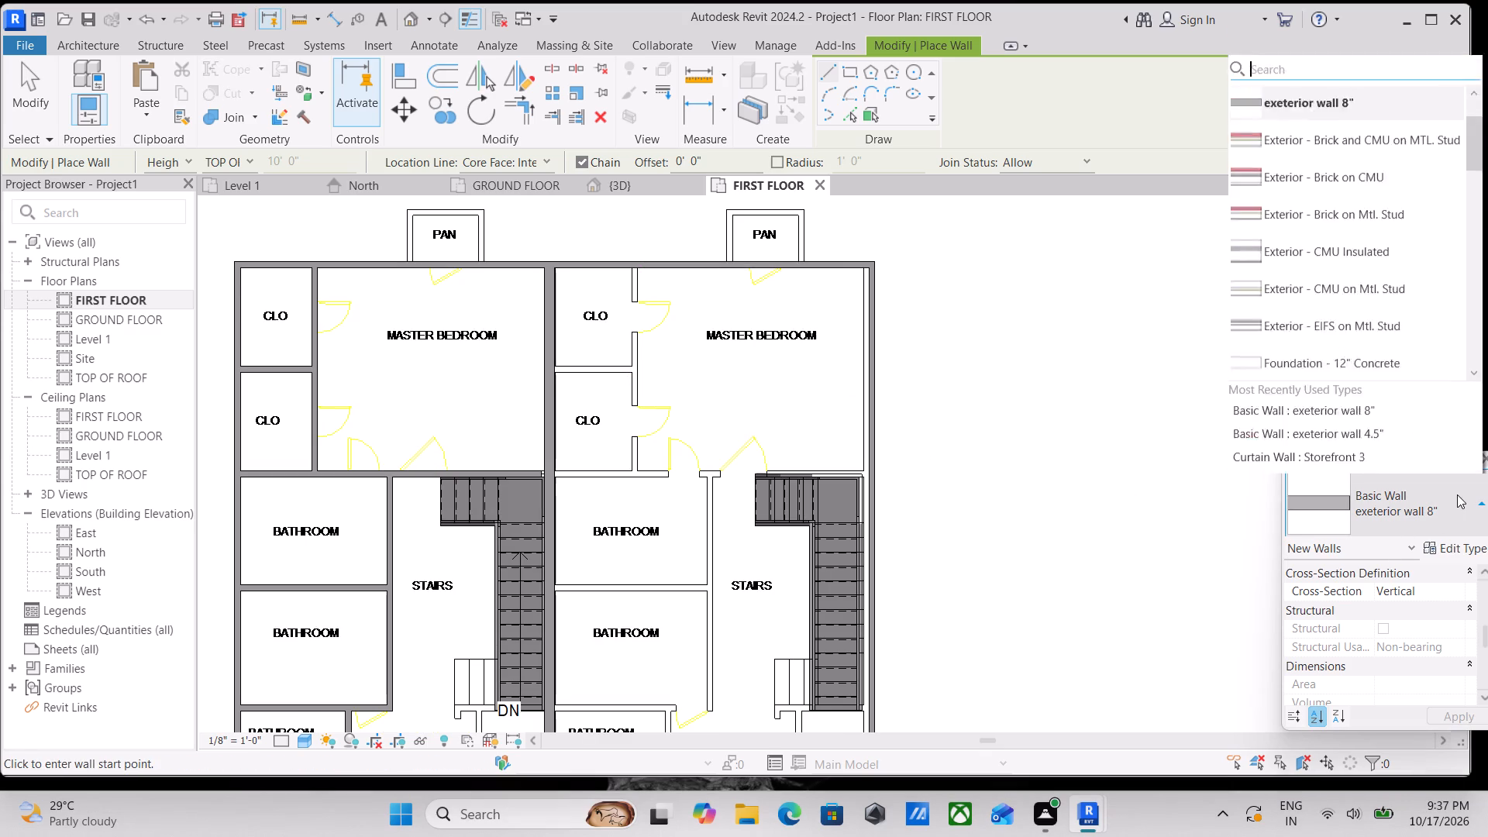
pyautogui.scroll(1, 1335, 171)
pyautogui.scroll(-3, 1338, 270)
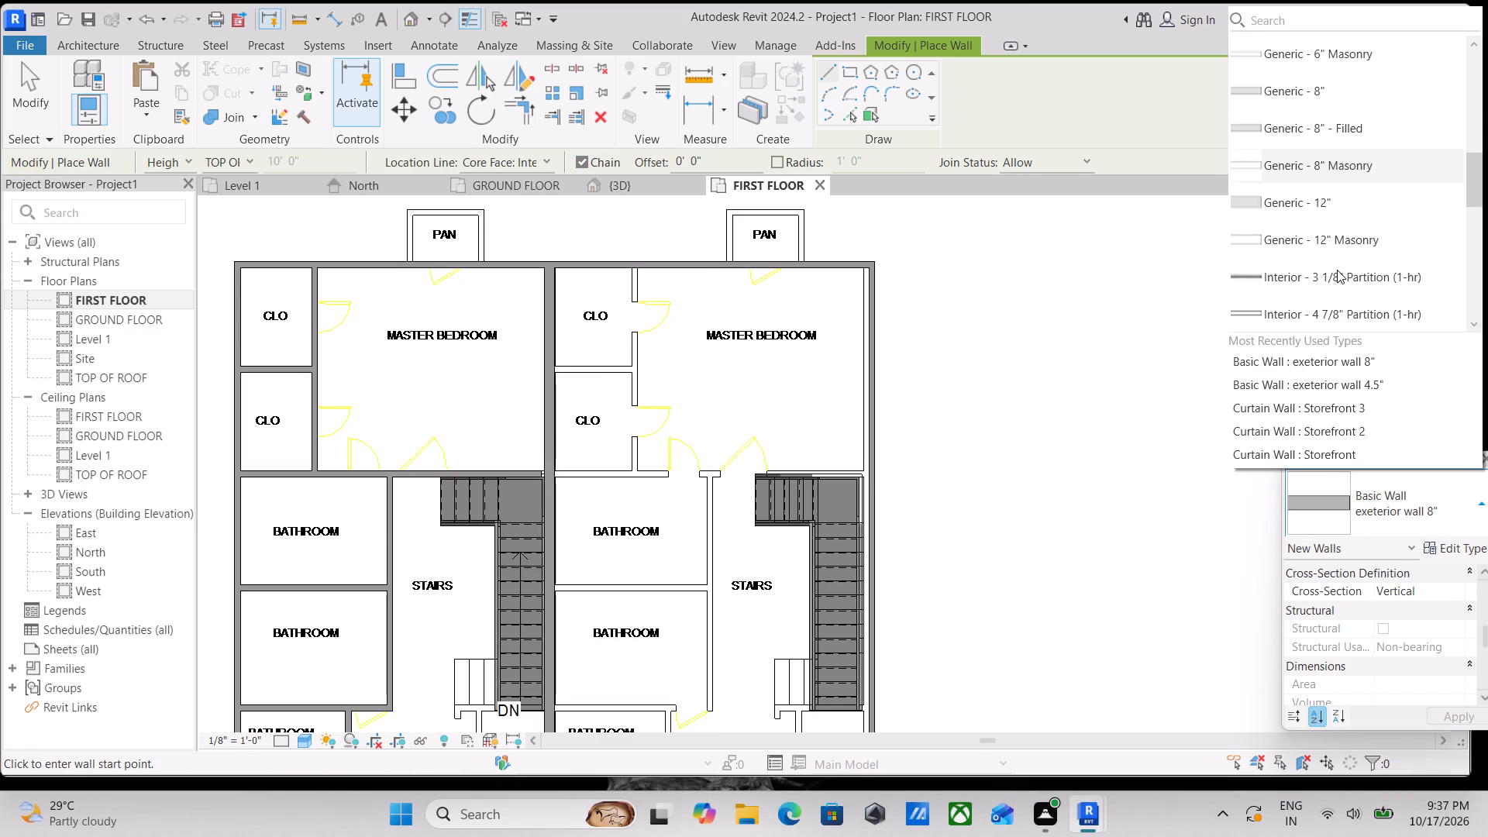
pyautogui.scroll(6, 1337, 270)
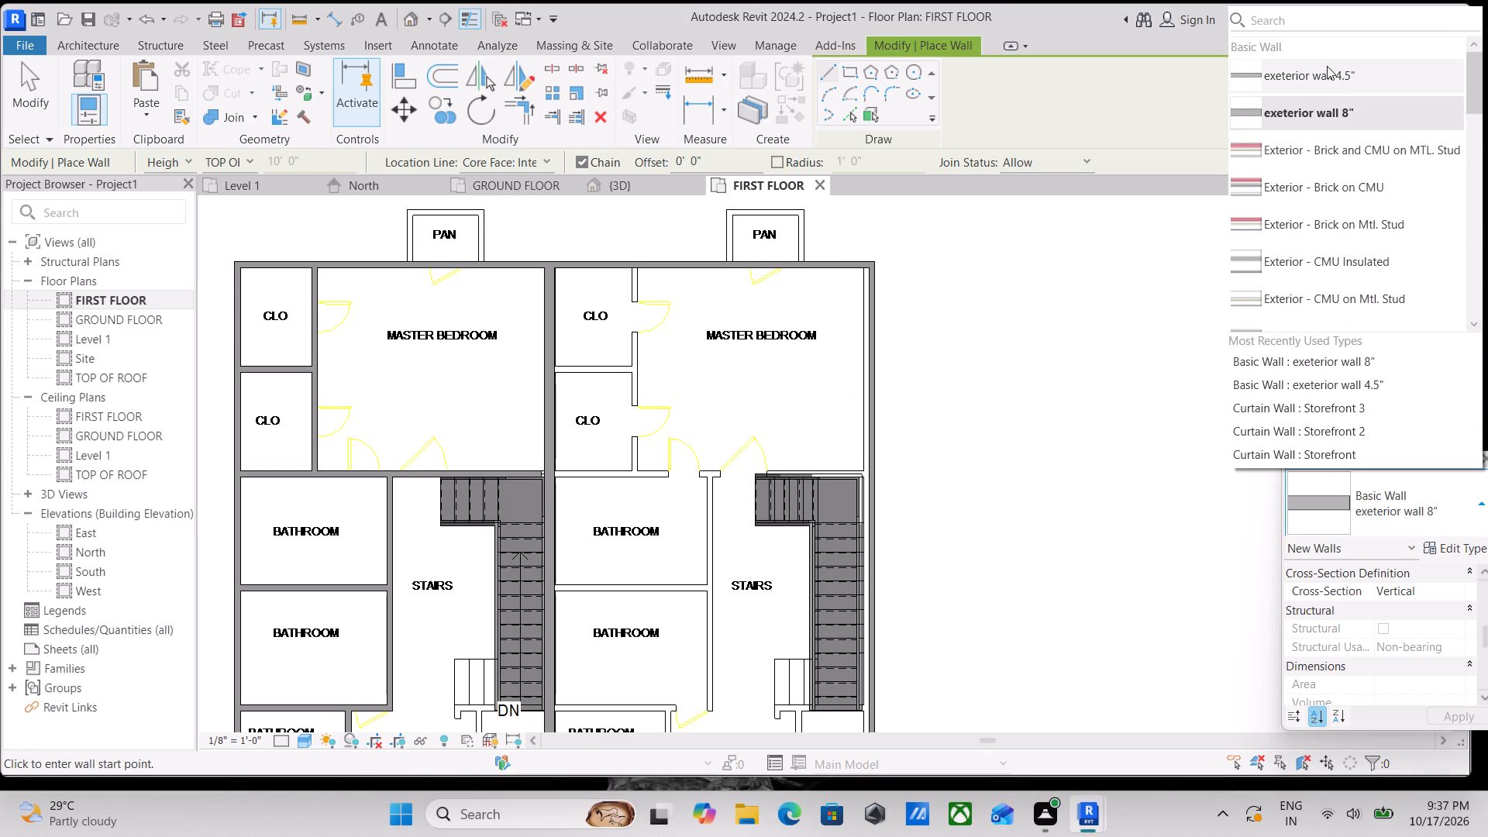
pyautogui.click(1327, 66)
pyautogui.scroll(6, 622, 253)
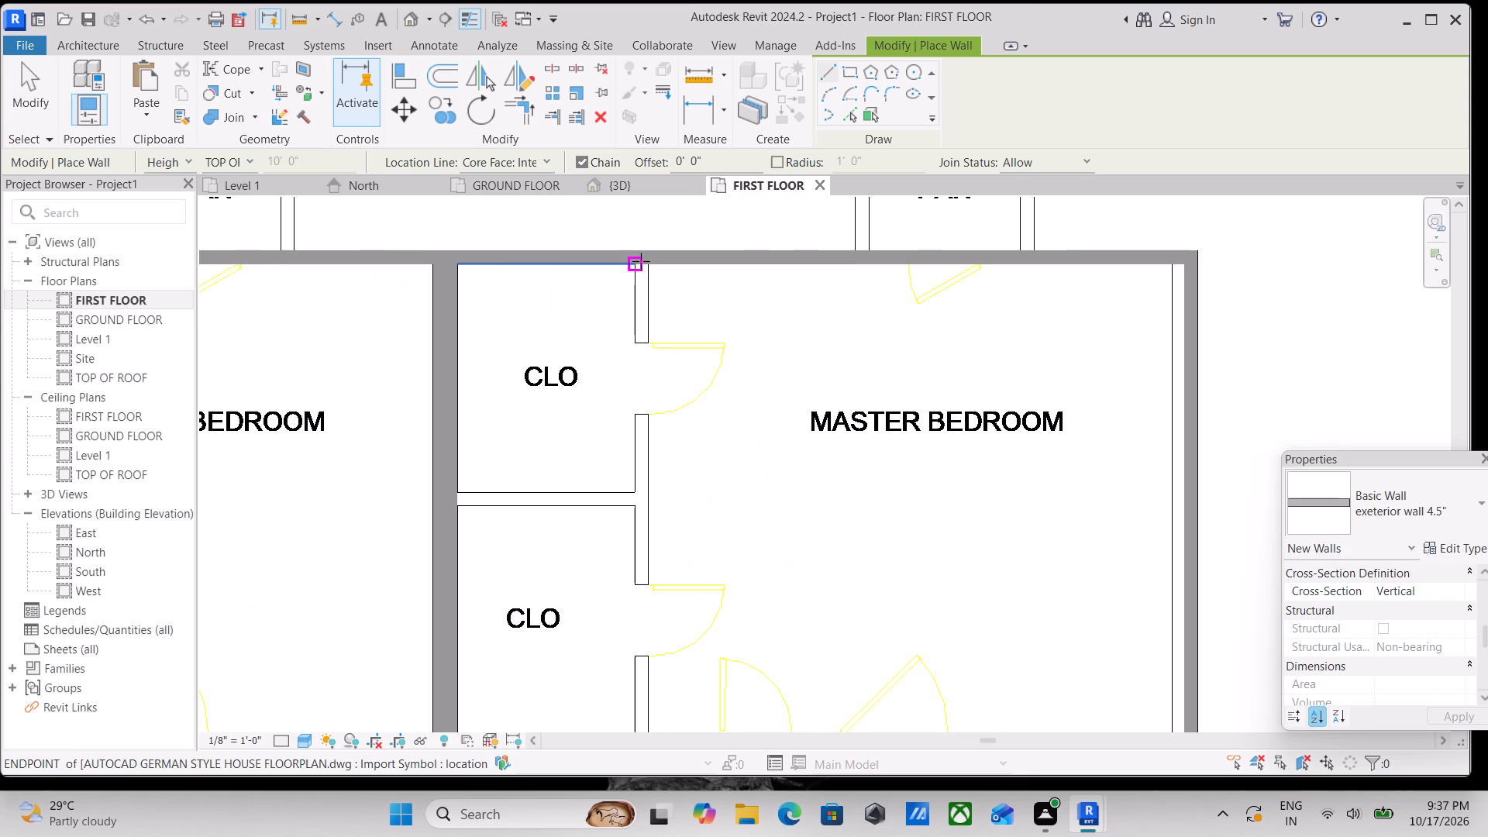
pyautogui.click(641, 261)
pyautogui.moveTo(646, 532); pyautogui.dragTo(613, 299, button='middle')
pyautogui.scroll(-2, 596, 423)
pyautogui.moveTo(593, 439); pyautogui.dragTo(600, 370, button='middle')
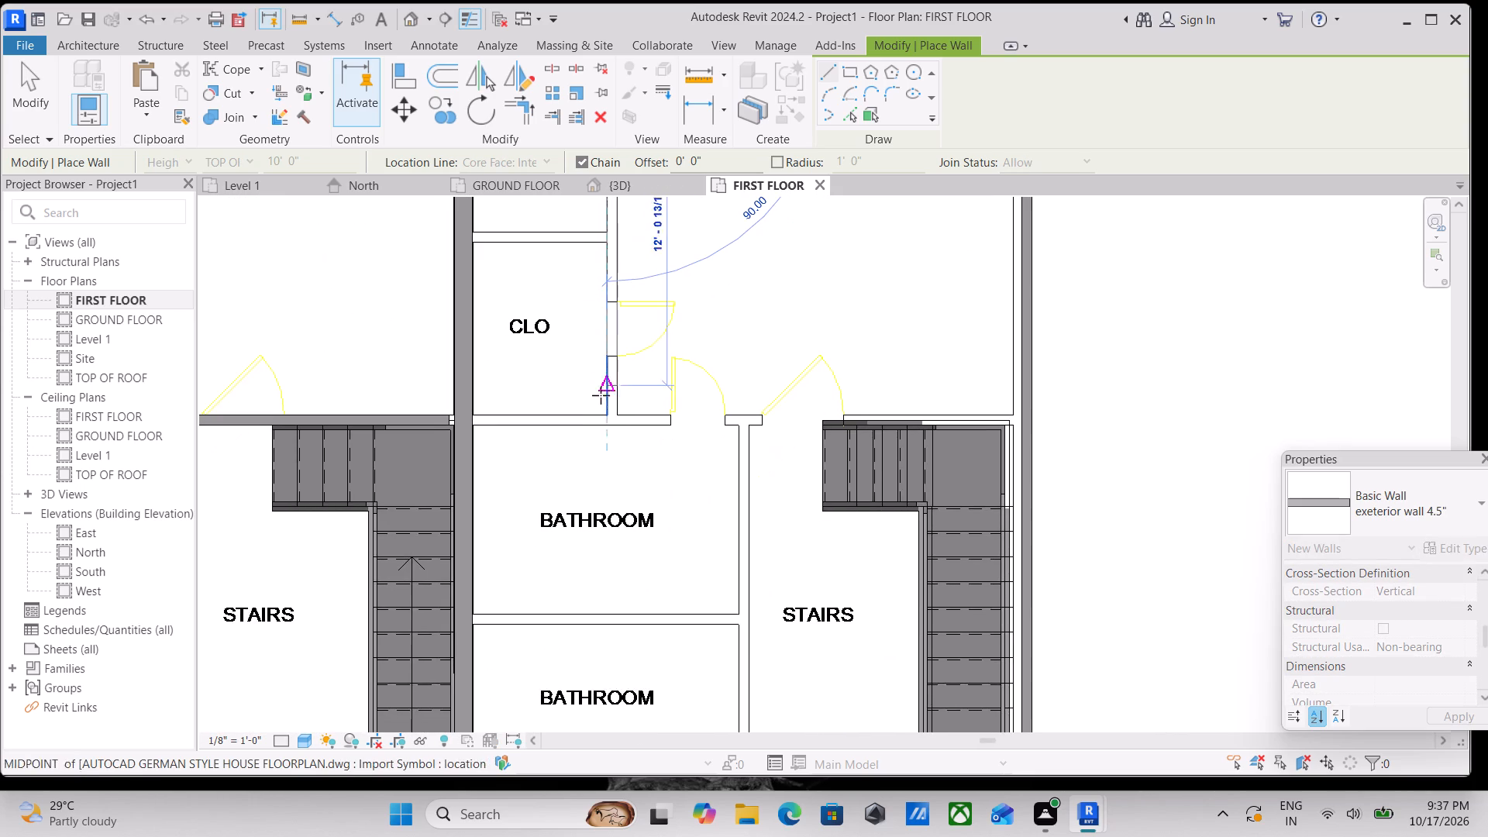
pyautogui.click(603, 408)
pyautogui.press('Escape')
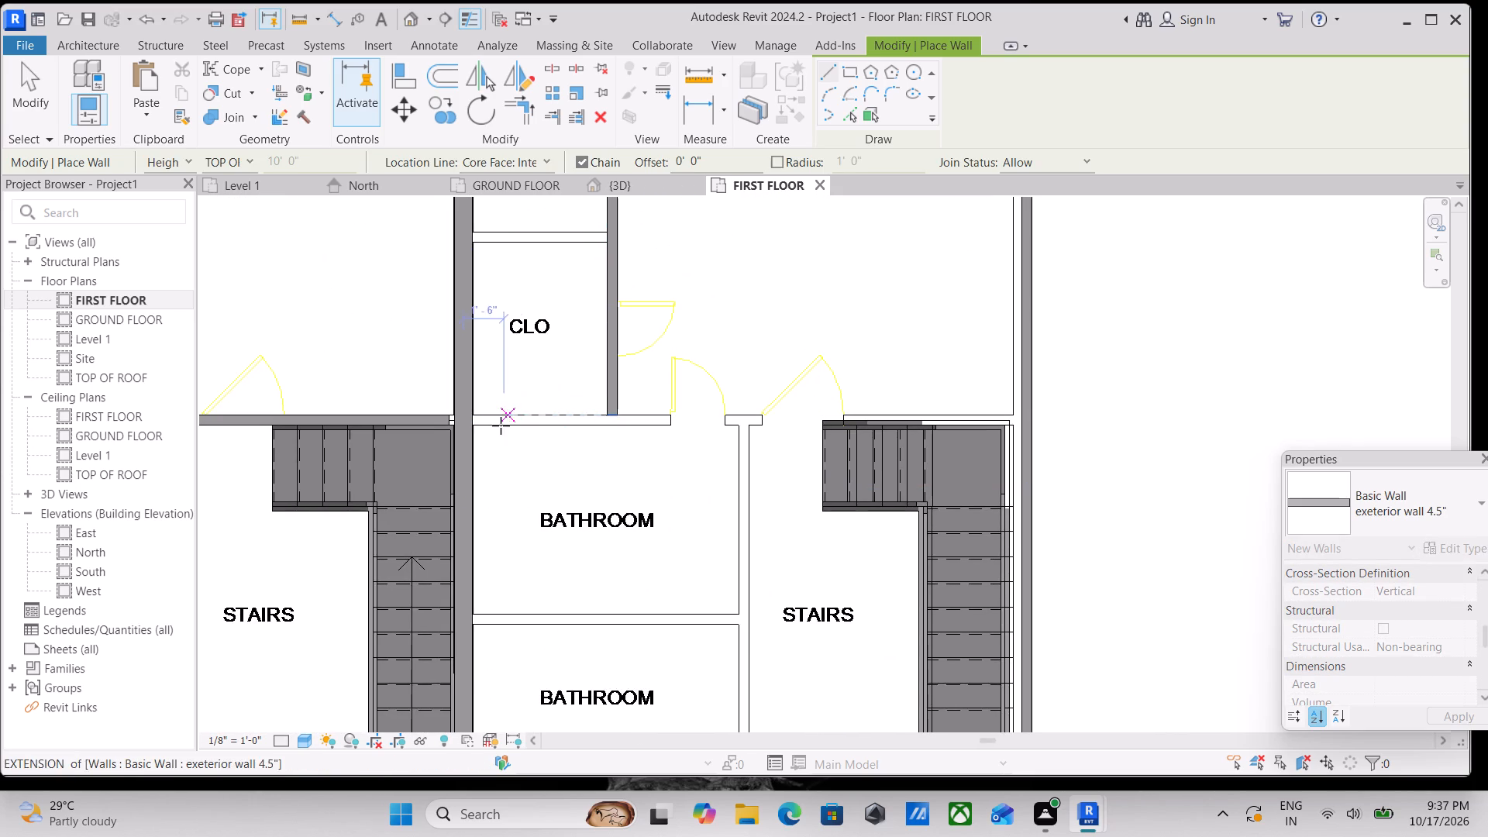
# Draw a wall about 20' 4" long from the party wall along the front of the right unit's lower closet and master bedroom.
pyautogui.scroll(3, 463, 427)
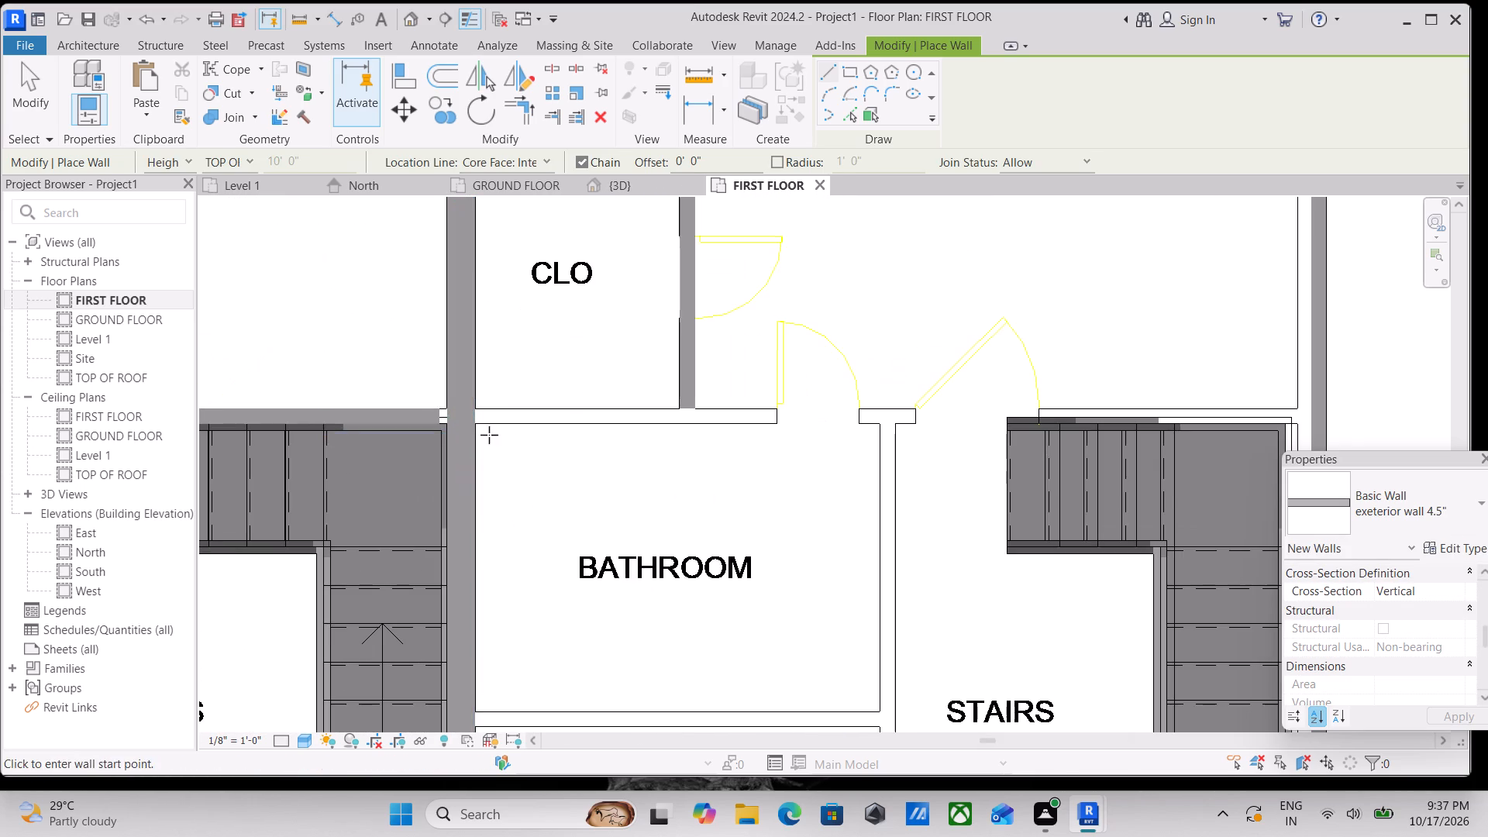
pyautogui.click(479, 425)
pyautogui.moveTo(660, 414); pyautogui.dragTo(434, 435, button='middle')
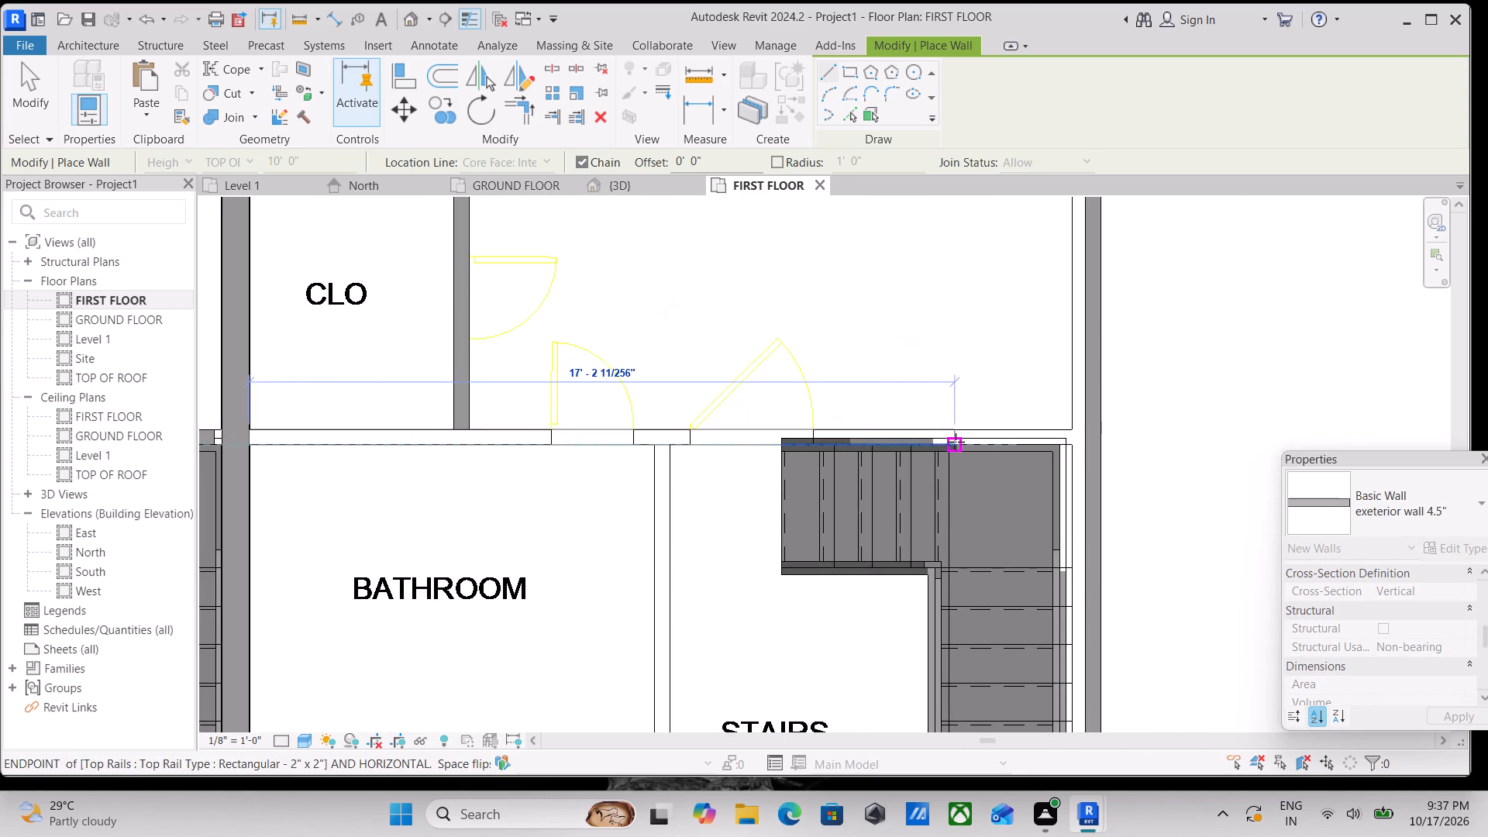
pyautogui.moveTo(932, 442); pyautogui.dragTo(756, 442, button='middle')
pyautogui.click(894, 443)
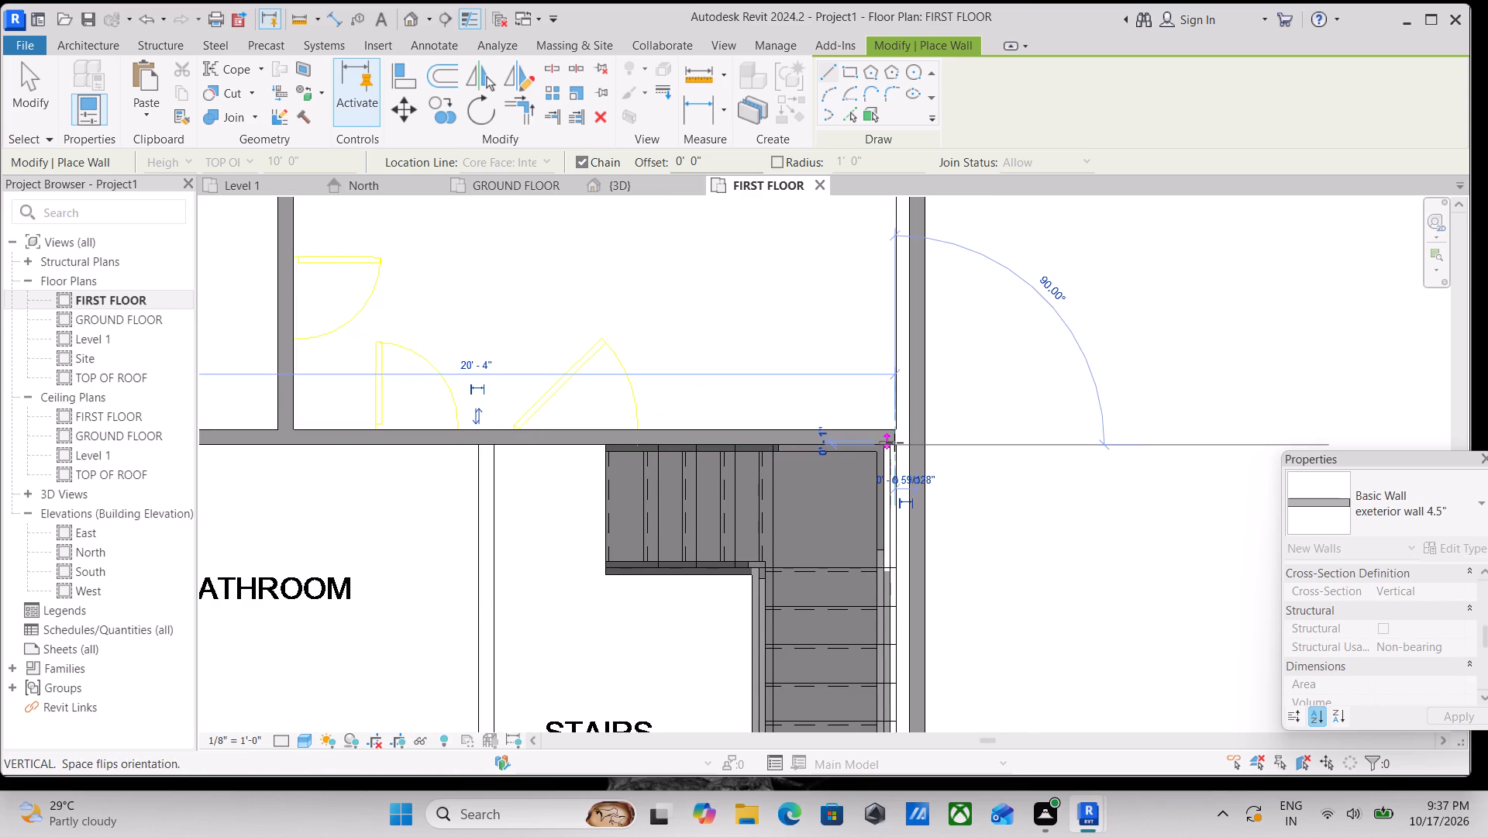
pyautogui.press('Escape')
pyautogui.scroll(-3, 634, 456)
pyautogui.moveTo(521, 457); pyautogui.dragTo(809, 458, button='middle')
pyautogui.press('Escape')
pyautogui.scroll(3, 513, 444)
pyautogui.press('Escape')
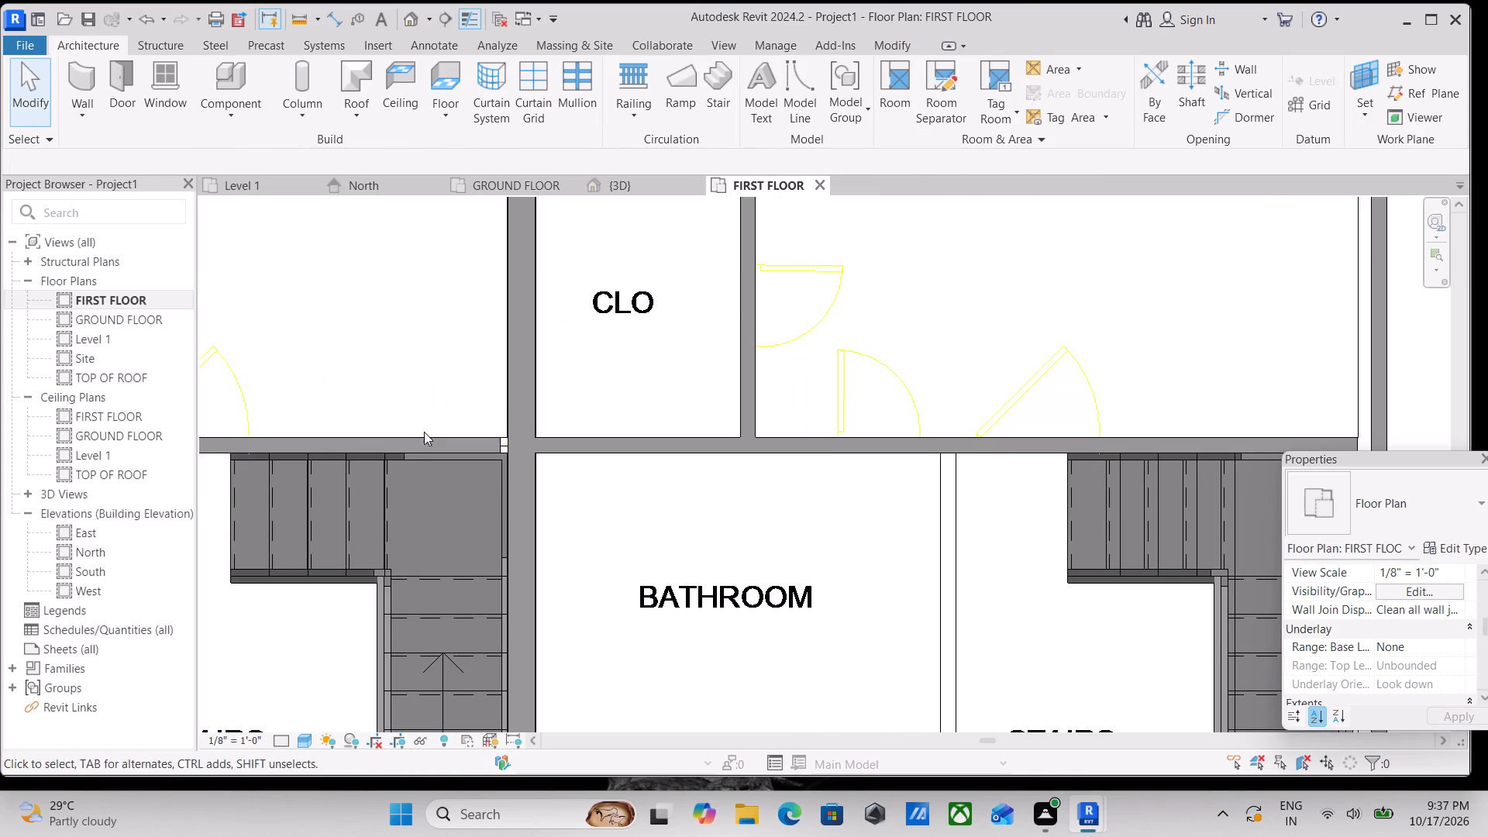
# Extend the left unit's wall between the master bedroom and stairs to meet the party wall.
pyautogui.click(425, 439)
pyautogui.scroll(6, 515, 456)
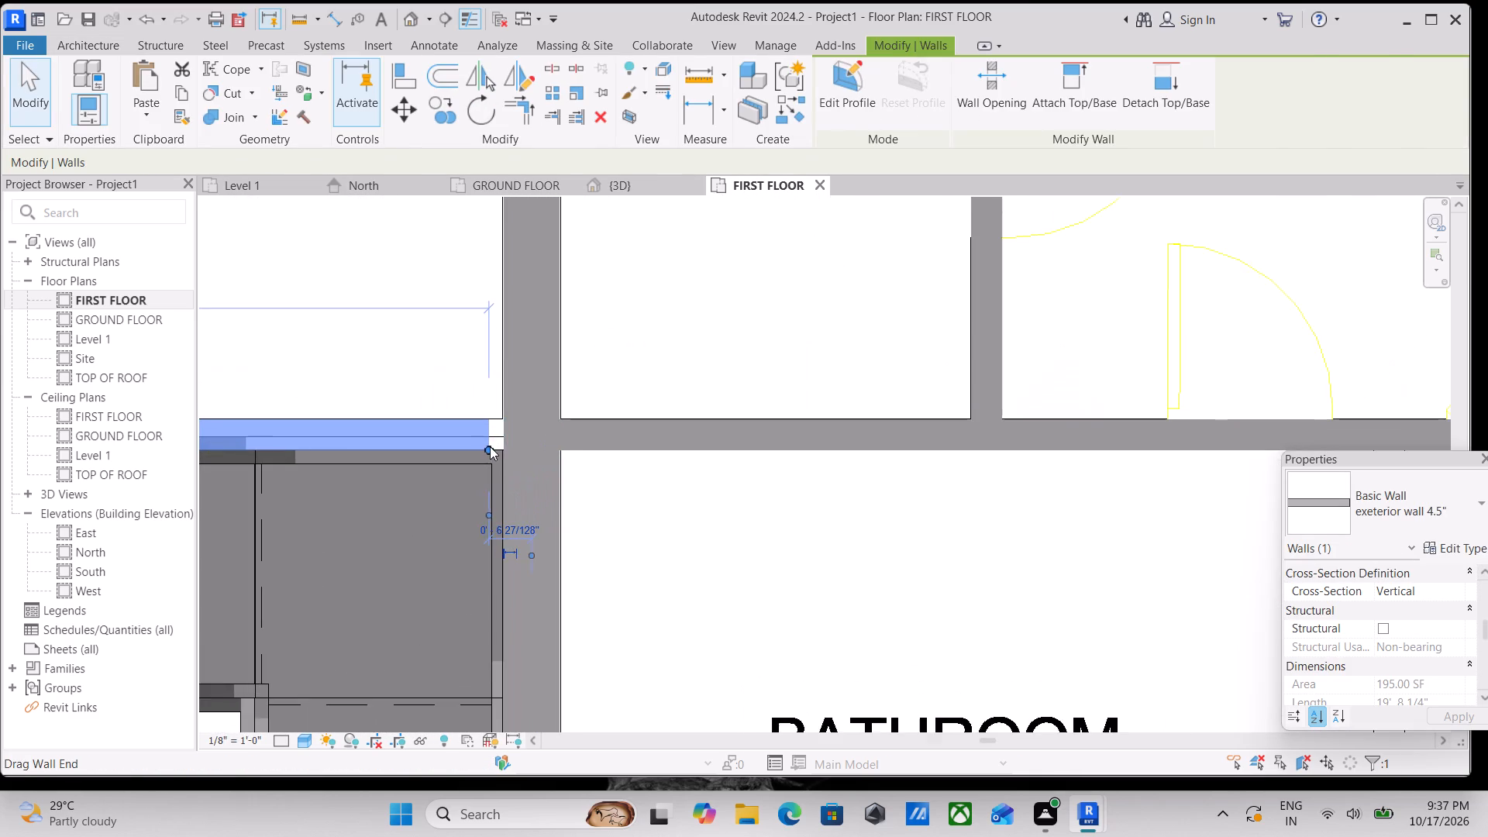
pyautogui.moveTo(490, 447); pyautogui.dragTo(521, 447)
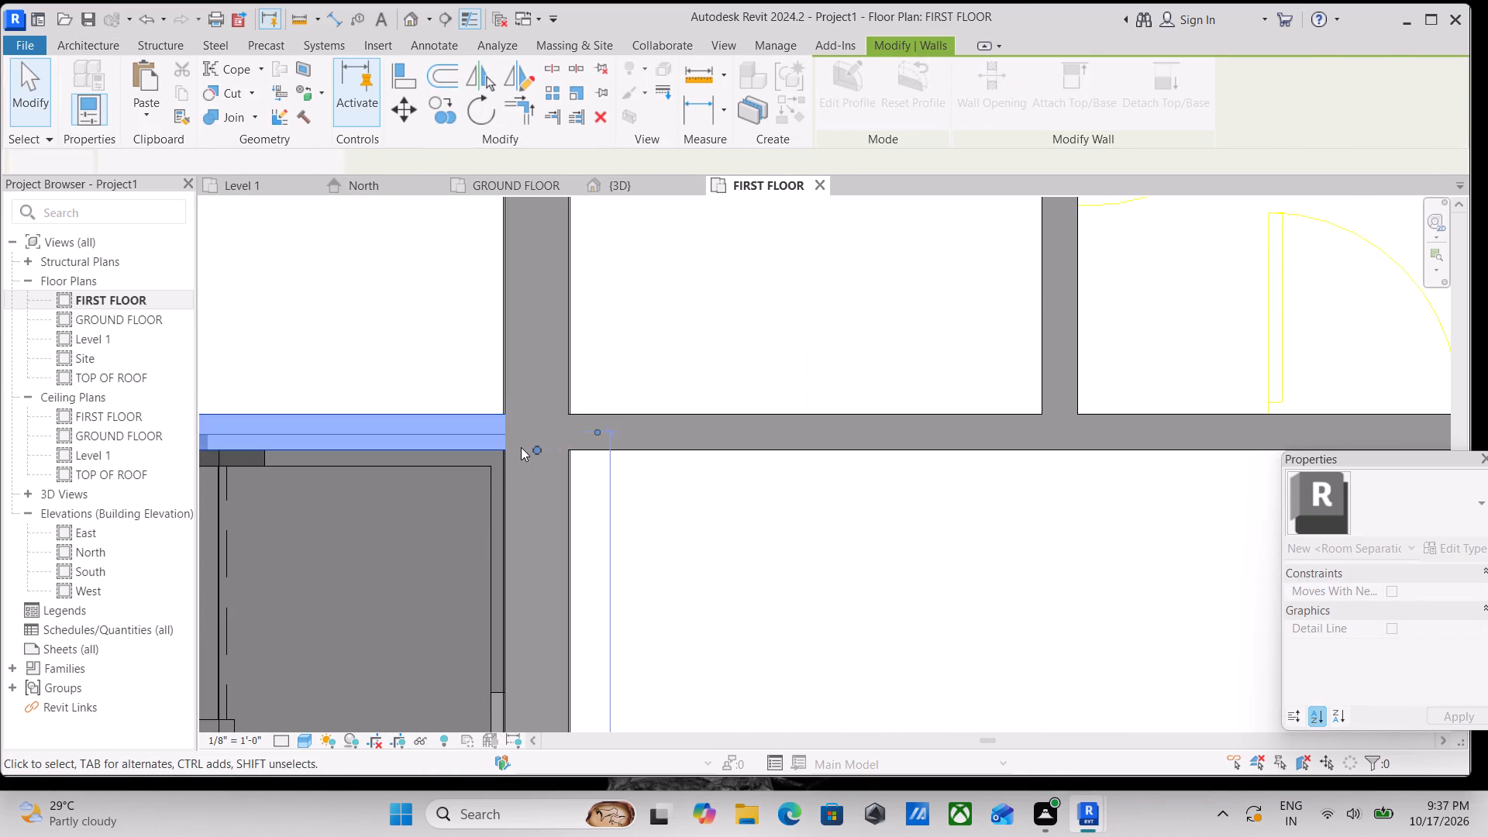
pyautogui.press('Escape')
# Draw the exeterior wall 4.5" partition between the right unit's two closets, from the party wall to the closet wall.
pyautogui.scroll(-7, 522, 445)
pyautogui.moveTo(670, 408); pyautogui.dragTo(670, 523, button='middle')
pyautogui.scroll(-2, 676, 508)
pyautogui.moveTo(676, 526); pyautogui.dragTo(673, 682, button='middle')
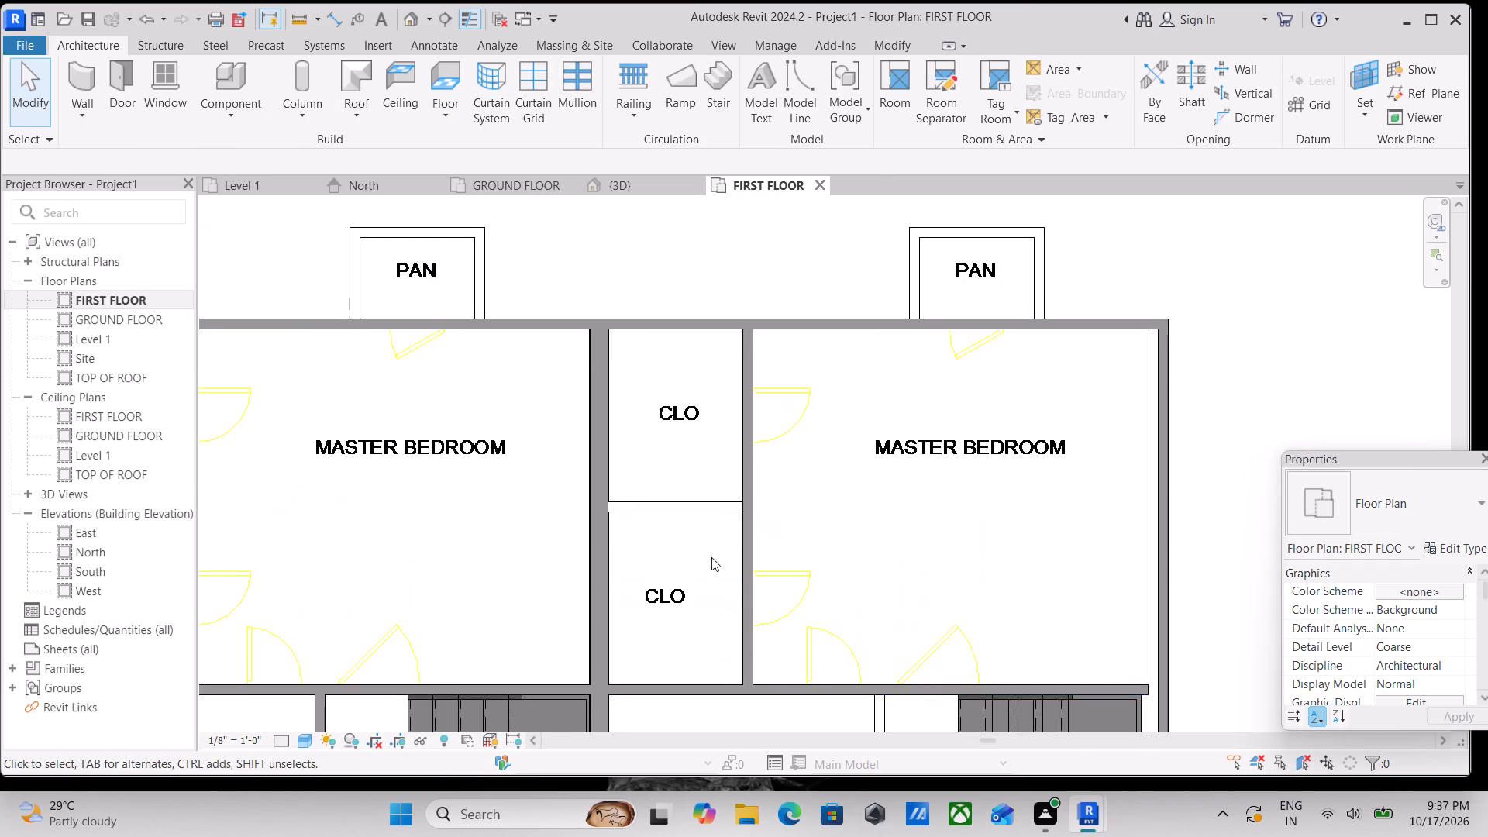
pyautogui.scroll(-1, 711, 557)
pyautogui.moveTo(711, 557); pyautogui.dragTo(715, 598, button='middle')
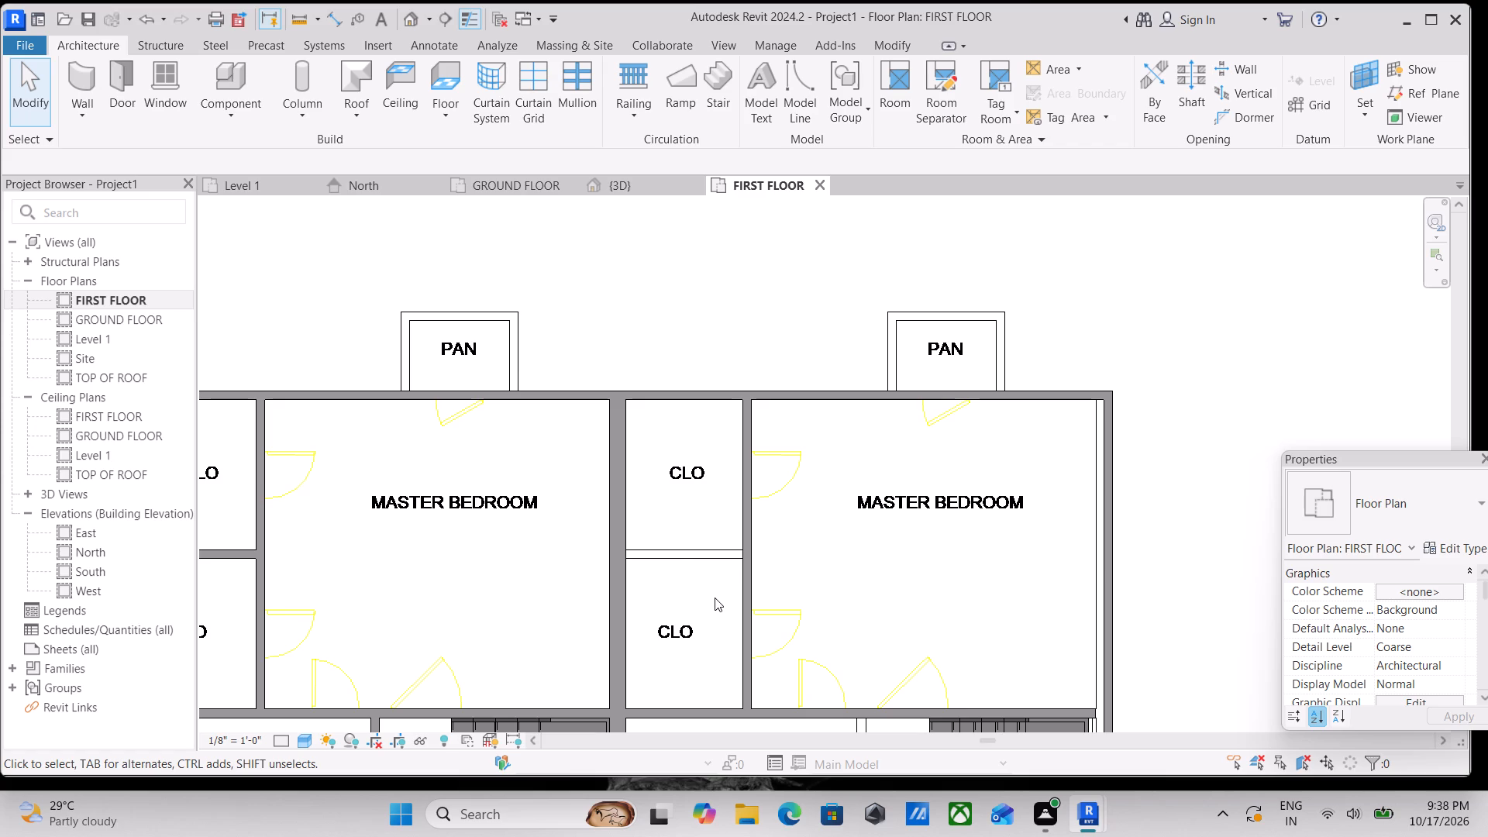
pyautogui.scroll(2, 632, 529)
pyautogui.scroll(-2, 587, 504)
pyautogui.moveTo(593, 502); pyautogui.dragTo(593, 452, button='middle')
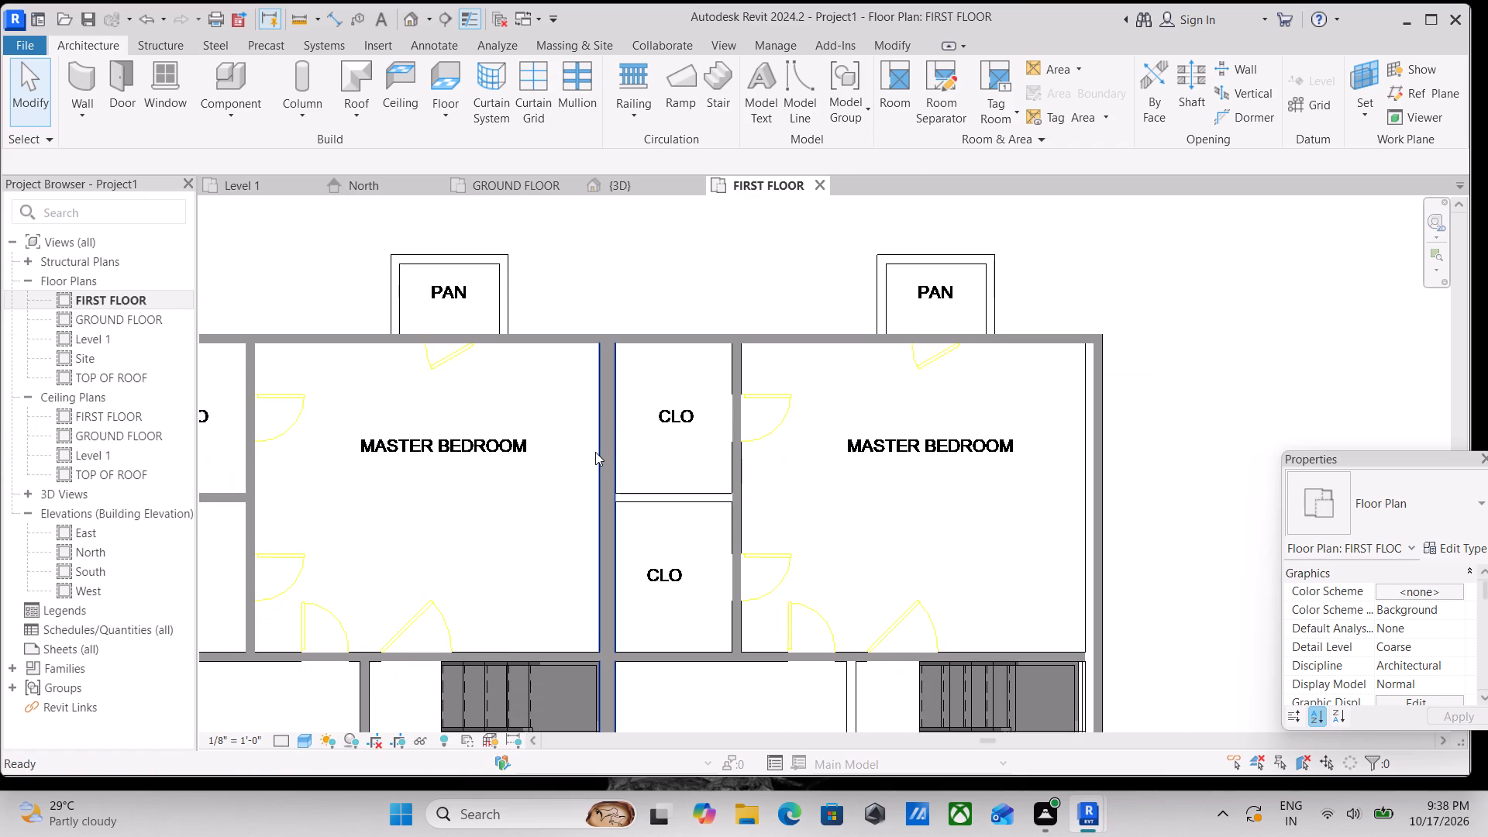
pyautogui.write('wa')
pyautogui.scroll(3, 706, 553)
pyautogui.scroll(3, 581, 501)
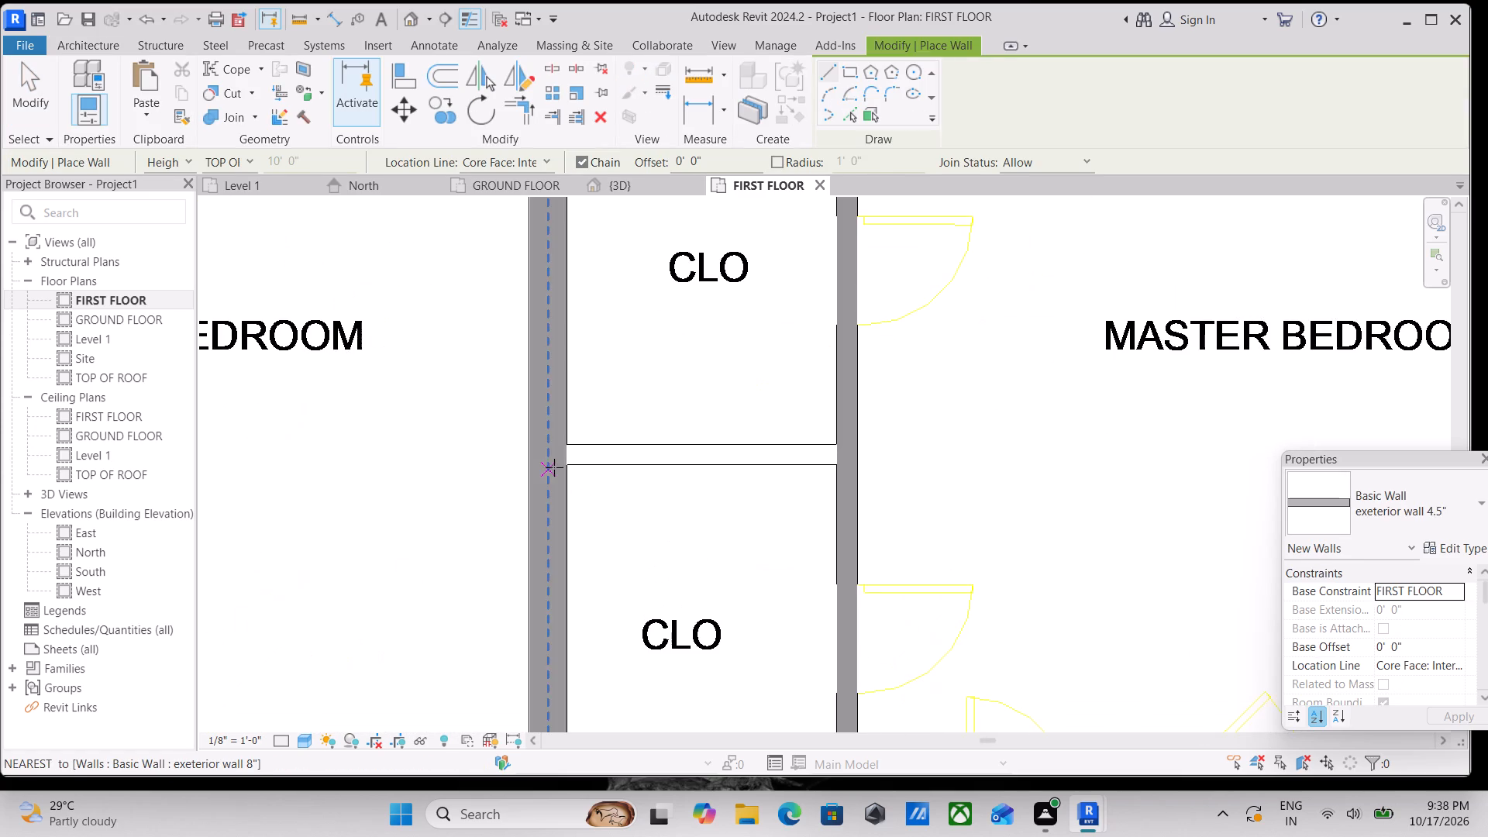
pyautogui.click(560, 467)
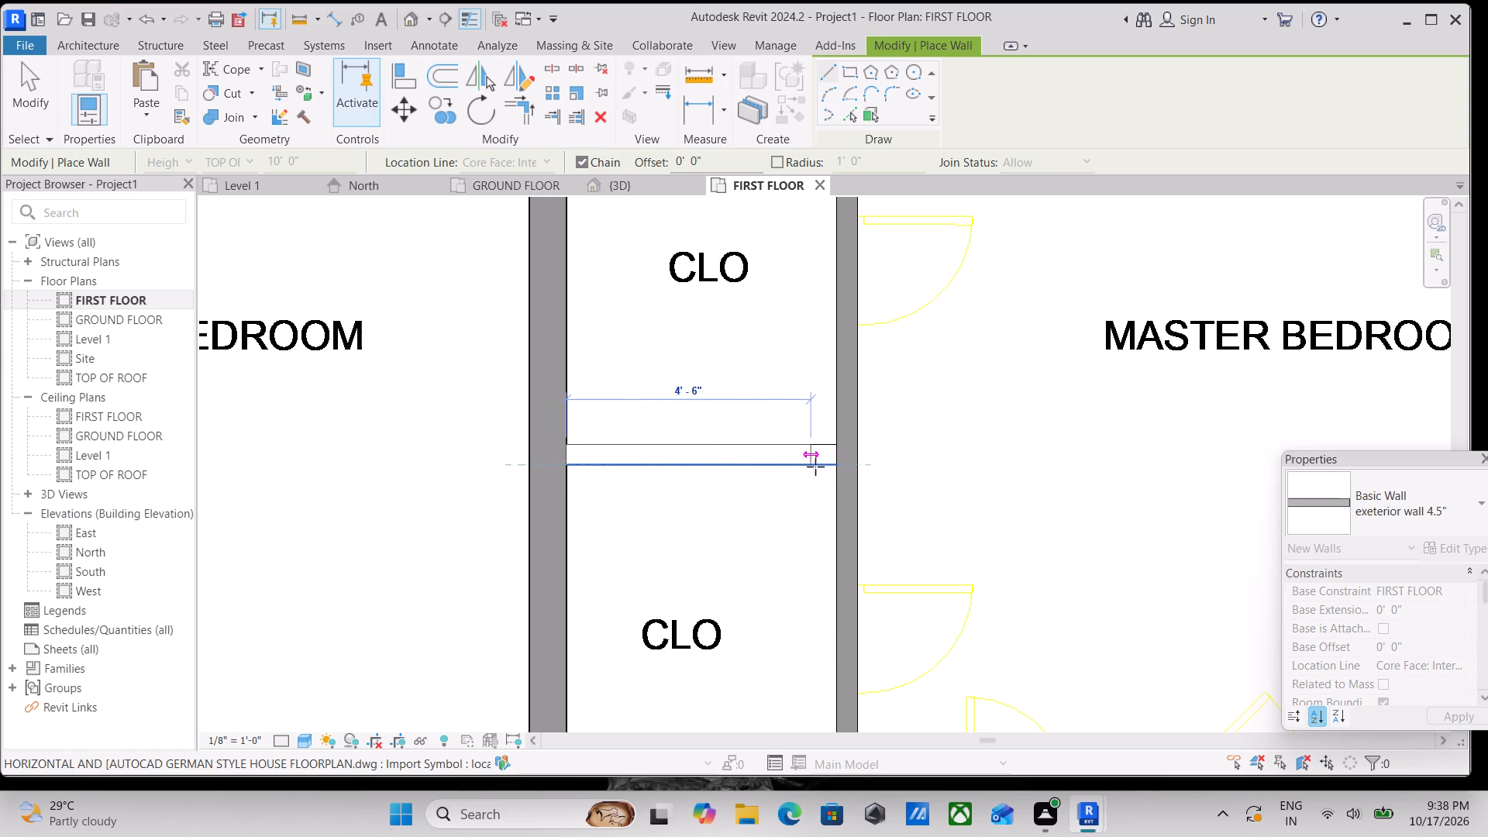
pyautogui.click(839, 467)
pyautogui.press('Escape')
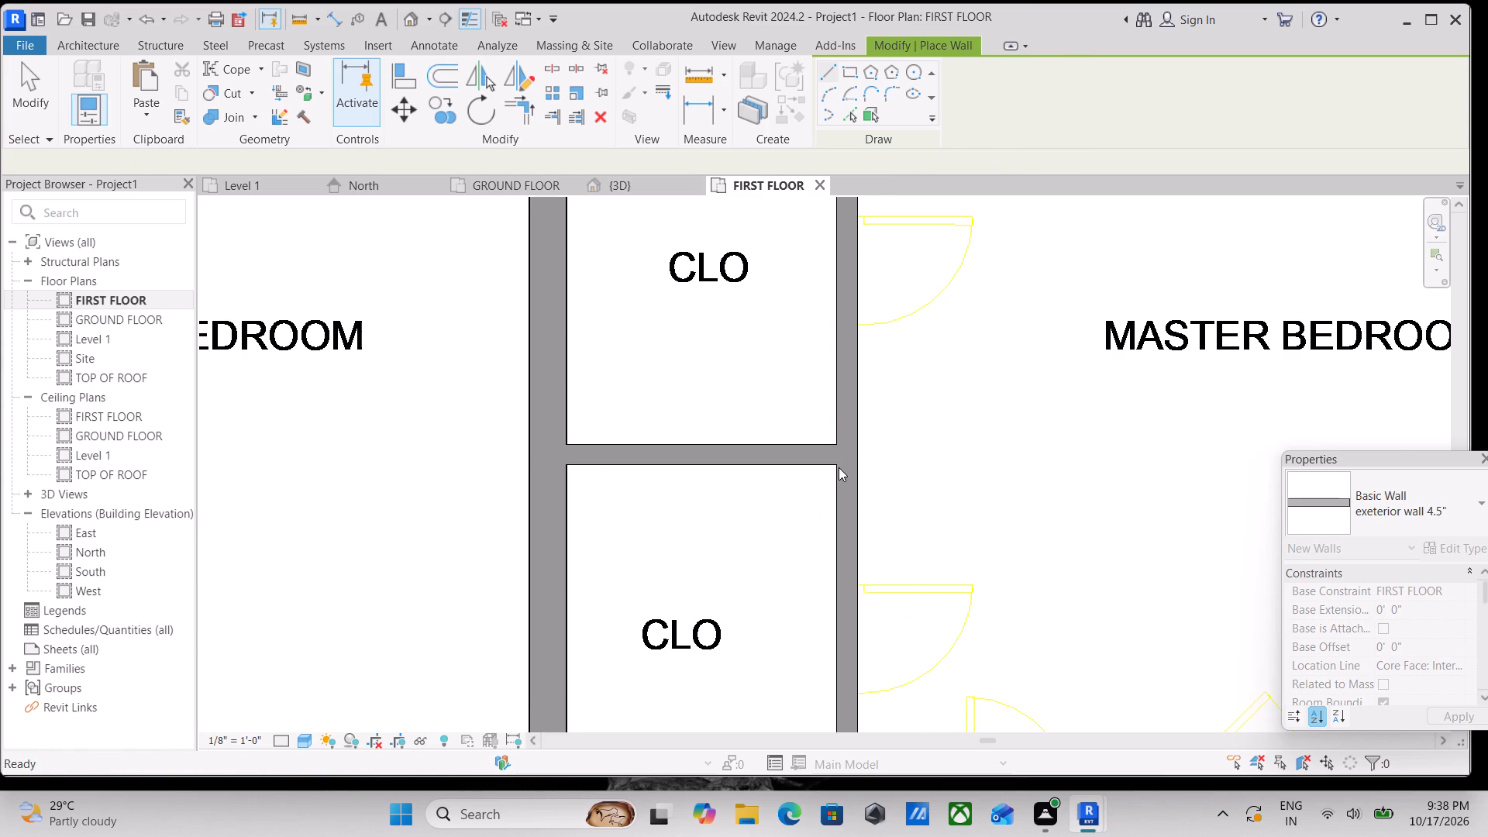
# Draw a wall about 10' 2" long between the right unit's two larger bathrooms, starting at the party wall.
pyautogui.scroll(-9, 839, 467)
pyautogui.moveTo(839, 467); pyautogui.dragTo(717, 181, button='middle')
pyautogui.scroll(7, 696, 358)
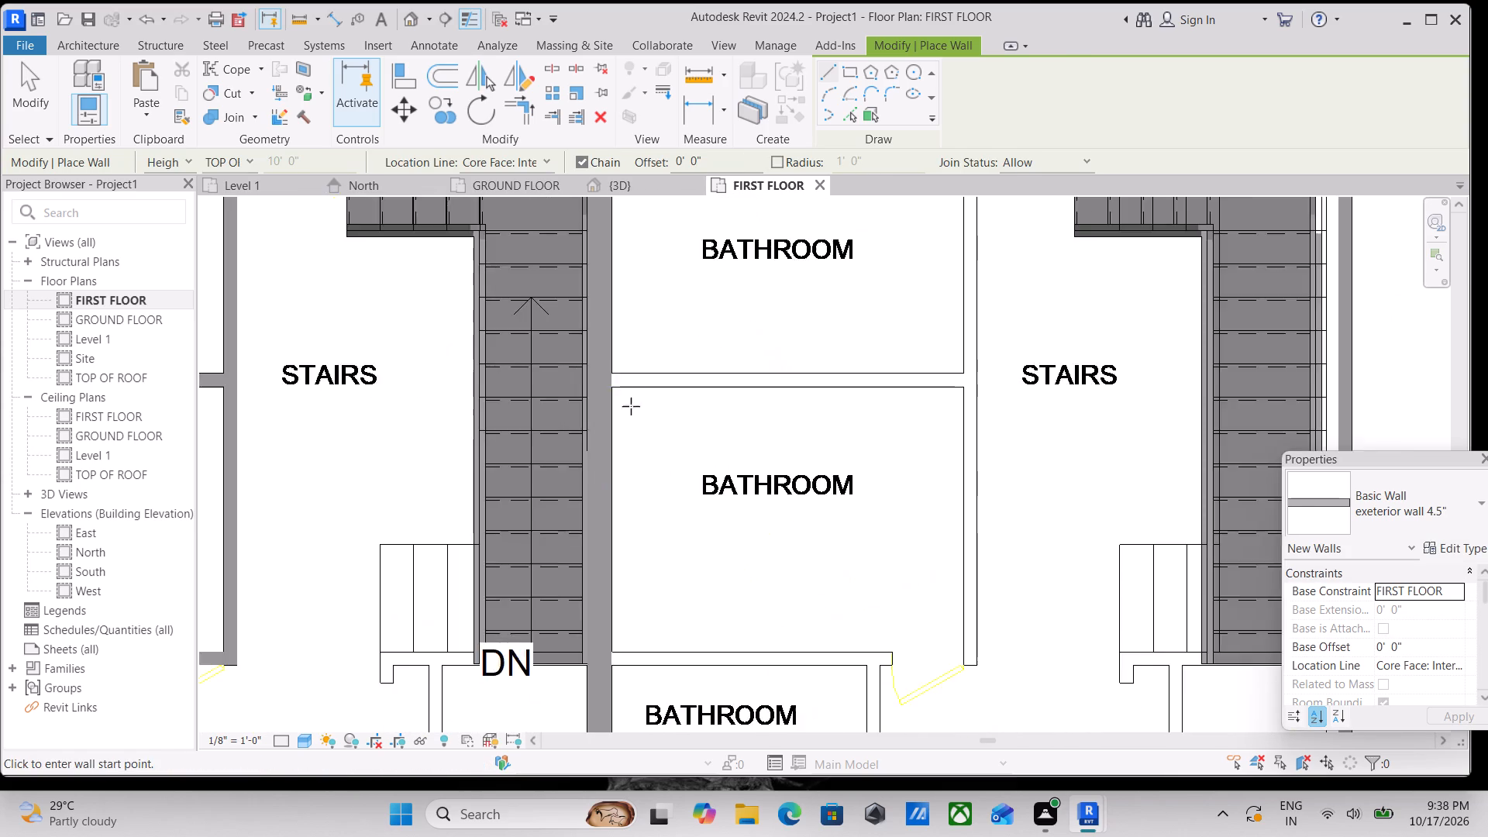
pyautogui.scroll(3, 623, 380)
pyautogui.click(601, 379)
pyautogui.moveTo(718, 366); pyautogui.dragTo(515, 414, button='middle')
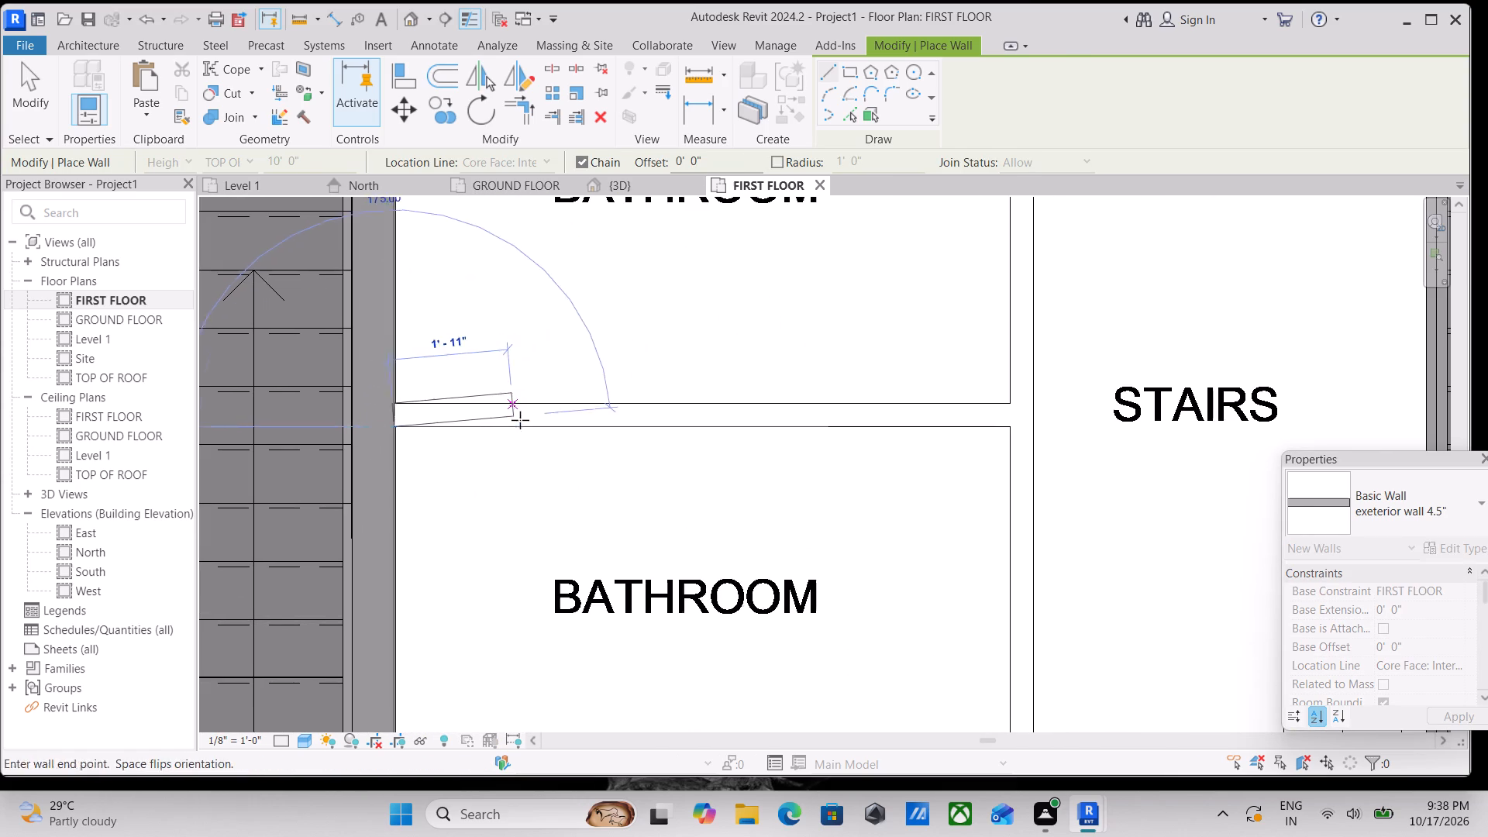
pyautogui.click(1007, 431)
pyautogui.press('Escape')
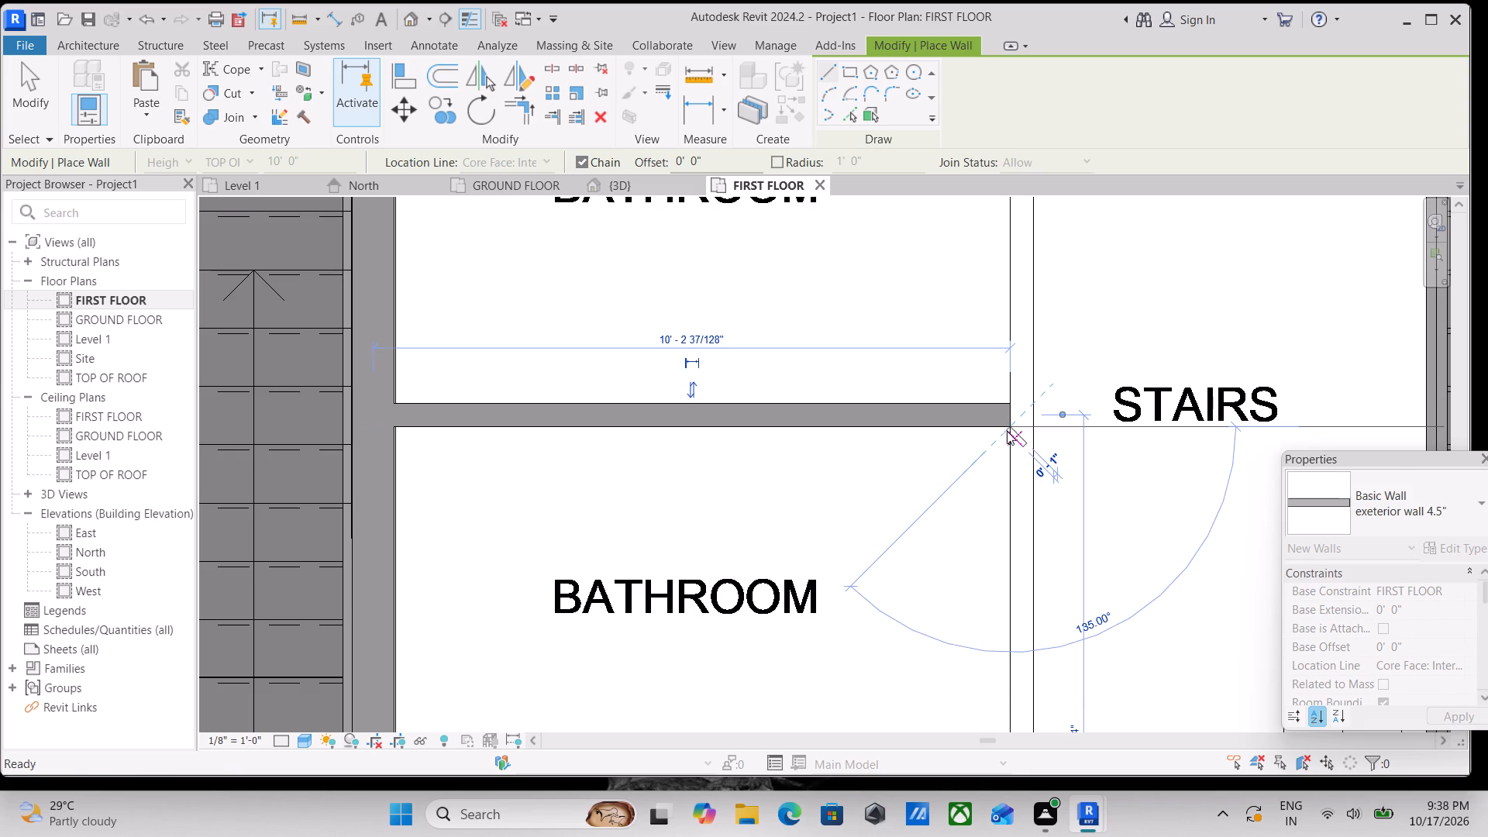
# Draw the wall between the right unit's two front bedrooms, about 12' 9 1/4" long from the front wall, with its orientation flipped.
pyautogui.scroll(-9, 1007, 431)
pyautogui.moveTo(978, 450); pyautogui.dragTo(867, 333, button='middle')
pyautogui.scroll(3, 905, 470)
pyautogui.scroll(-2, 908, 509)
pyautogui.moveTo(908, 509); pyautogui.dragTo(891, 408, button='middle')
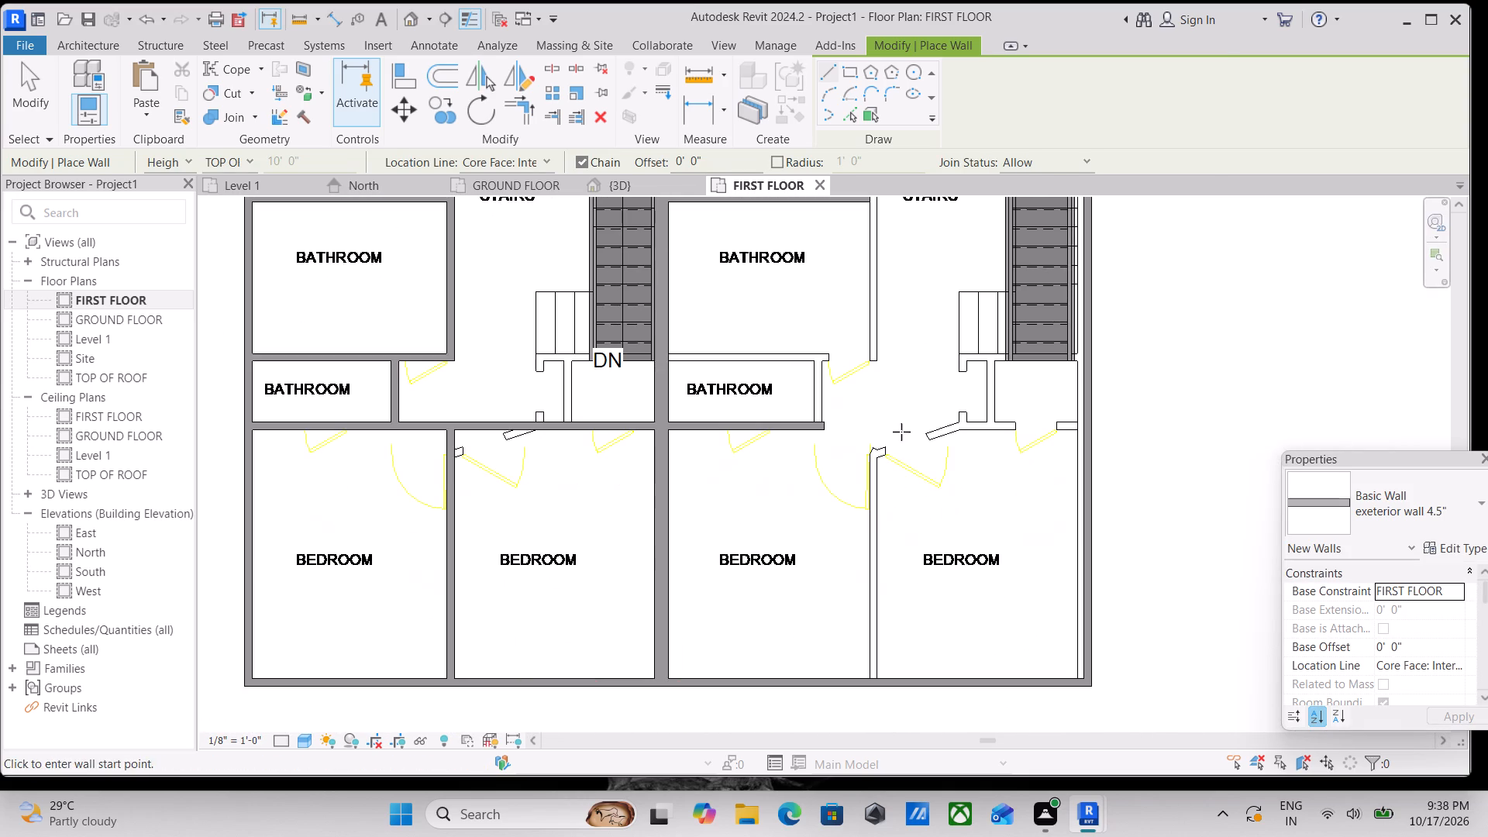
pyautogui.scroll(3, 884, 677)
pyautogui.click(868, 675)
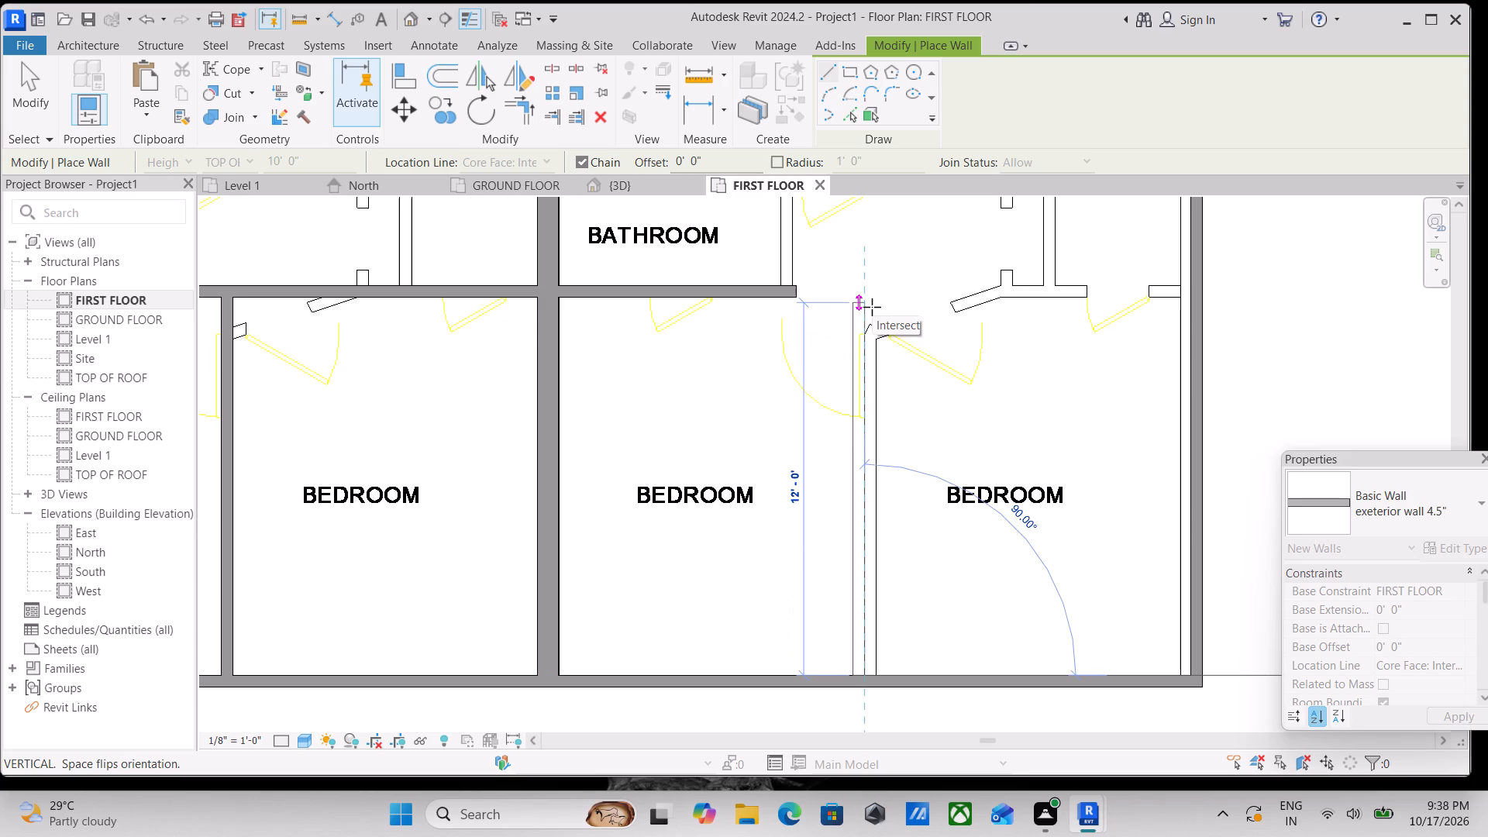
pyautogui.press('space')
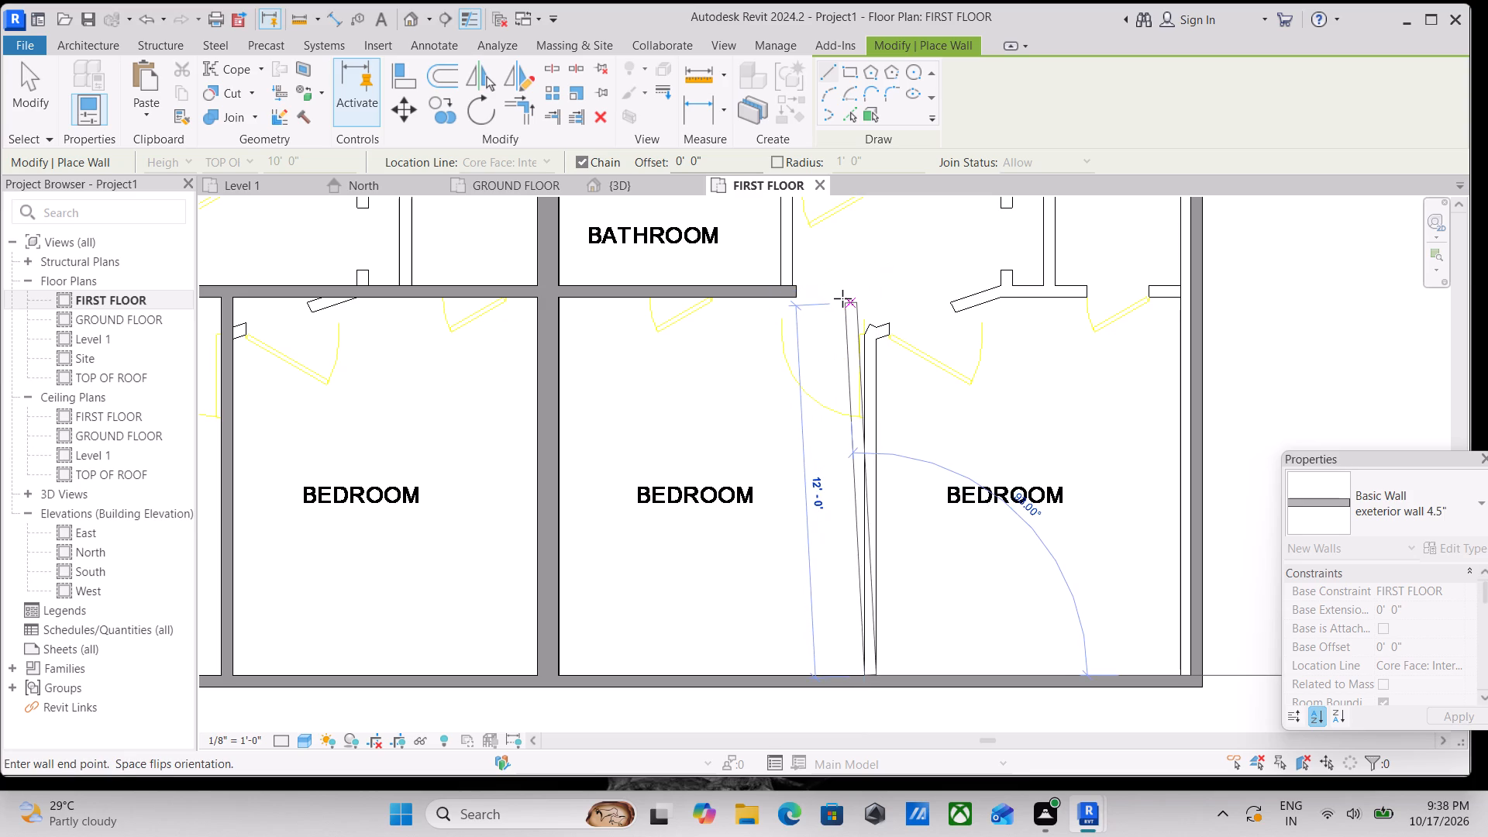
pyautogui.scroll(2, 863, 309)
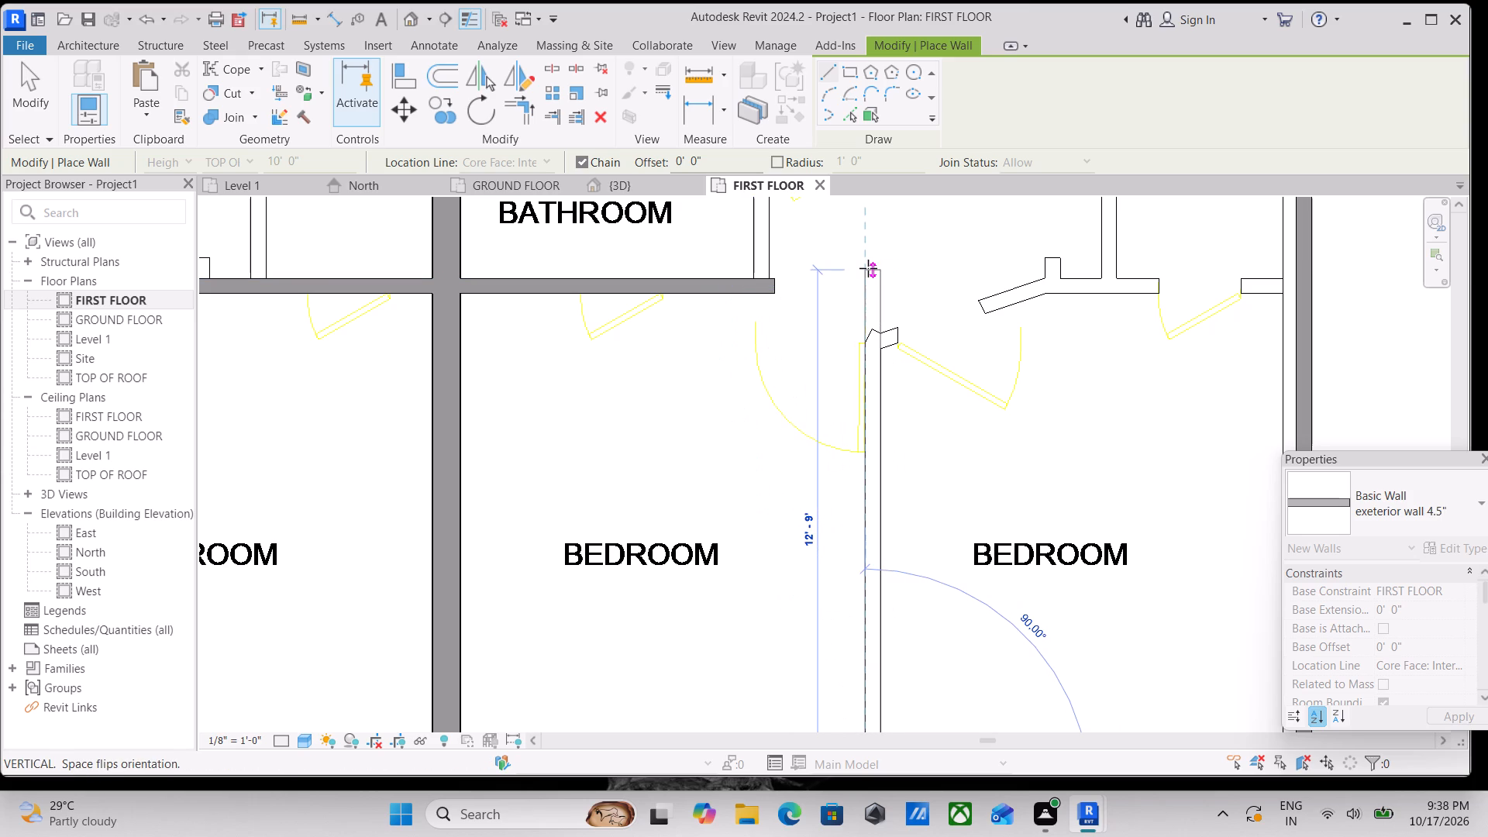
pyautogui.click(866, 277)
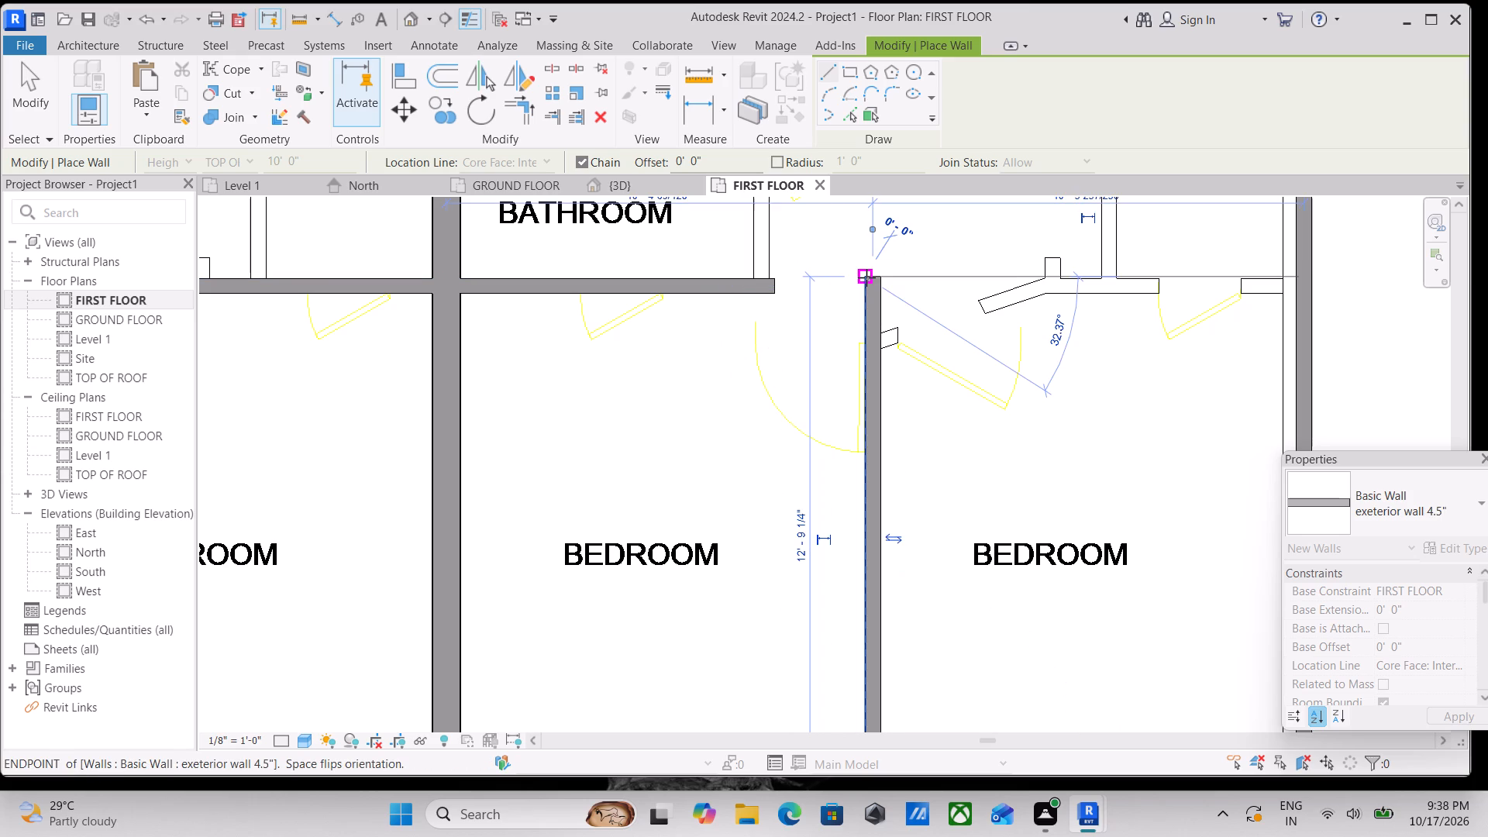
pyautogui.press('Escape')
pyautogui.scroll(-1, 850, 297)
pyautogui.click(894, 252)
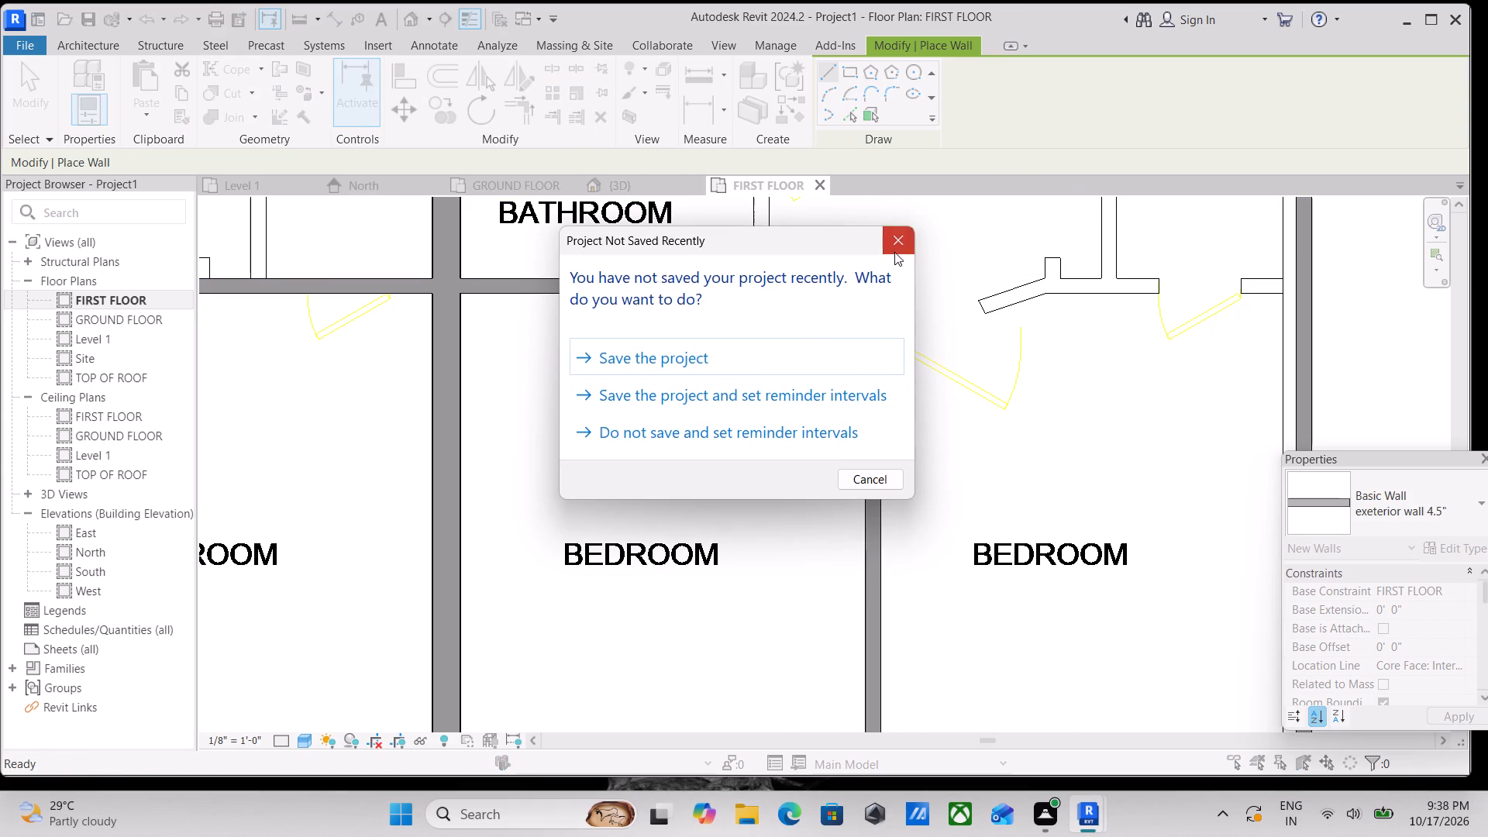
# Draw the wall between the right unit's lower large bathroom and small bathroom, from the party wall to the door opening.
pyautogui.scroll(-2, 864, 322)
pyautogui.moveTo(863, 322); pyautogui.dragTo(852, 462, button='middle')
pyautogui.moveTo(787, 336); pyautogui.dragTo(794, 367, button='middle')
pyautogui.scroll(4, 668, 374)
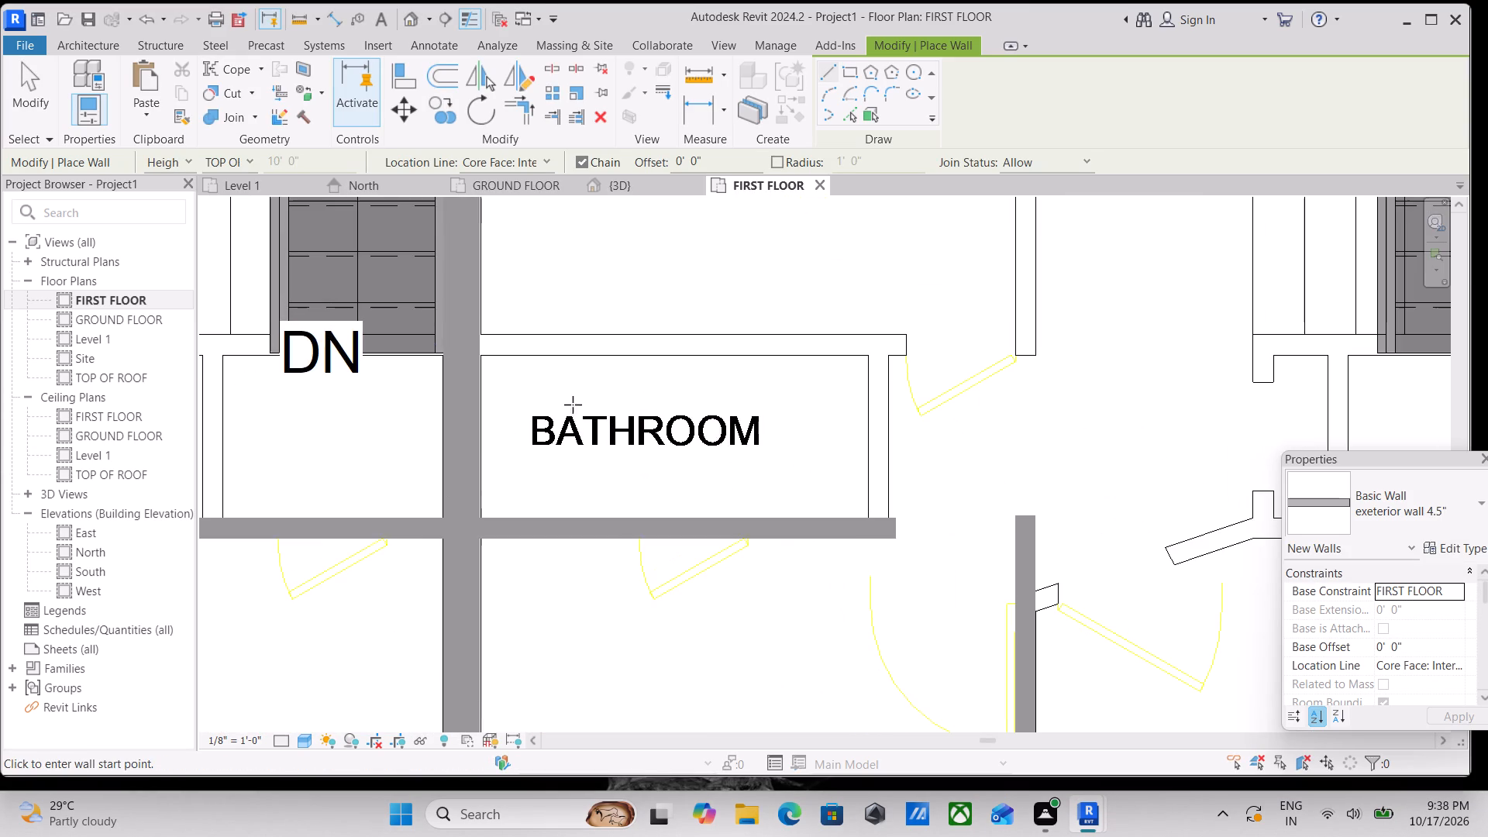
pyautogui.click(483, 360)
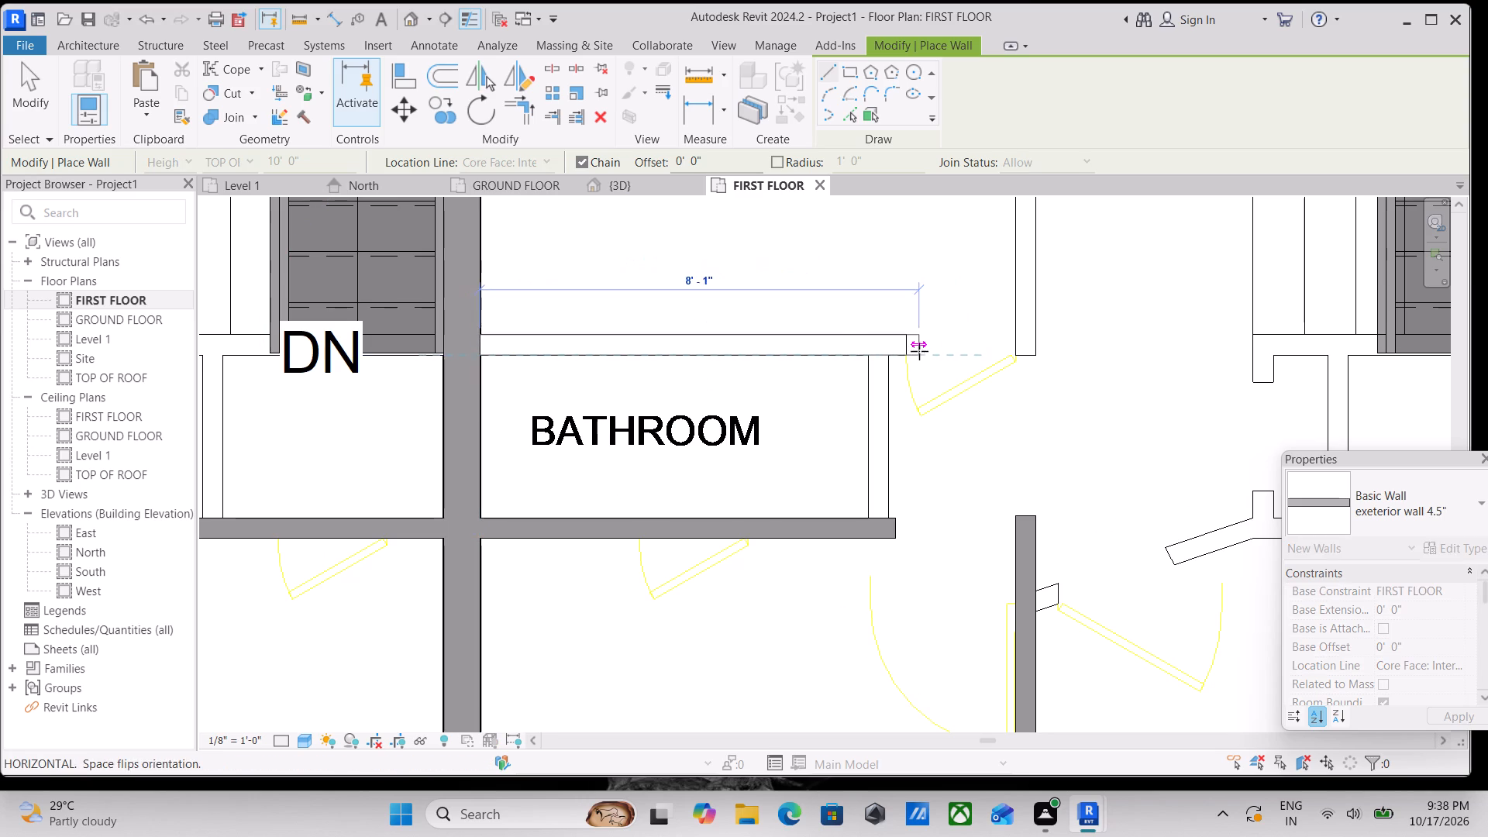
pyautogui.click(906, 358)
pyautogui.press('Escape')
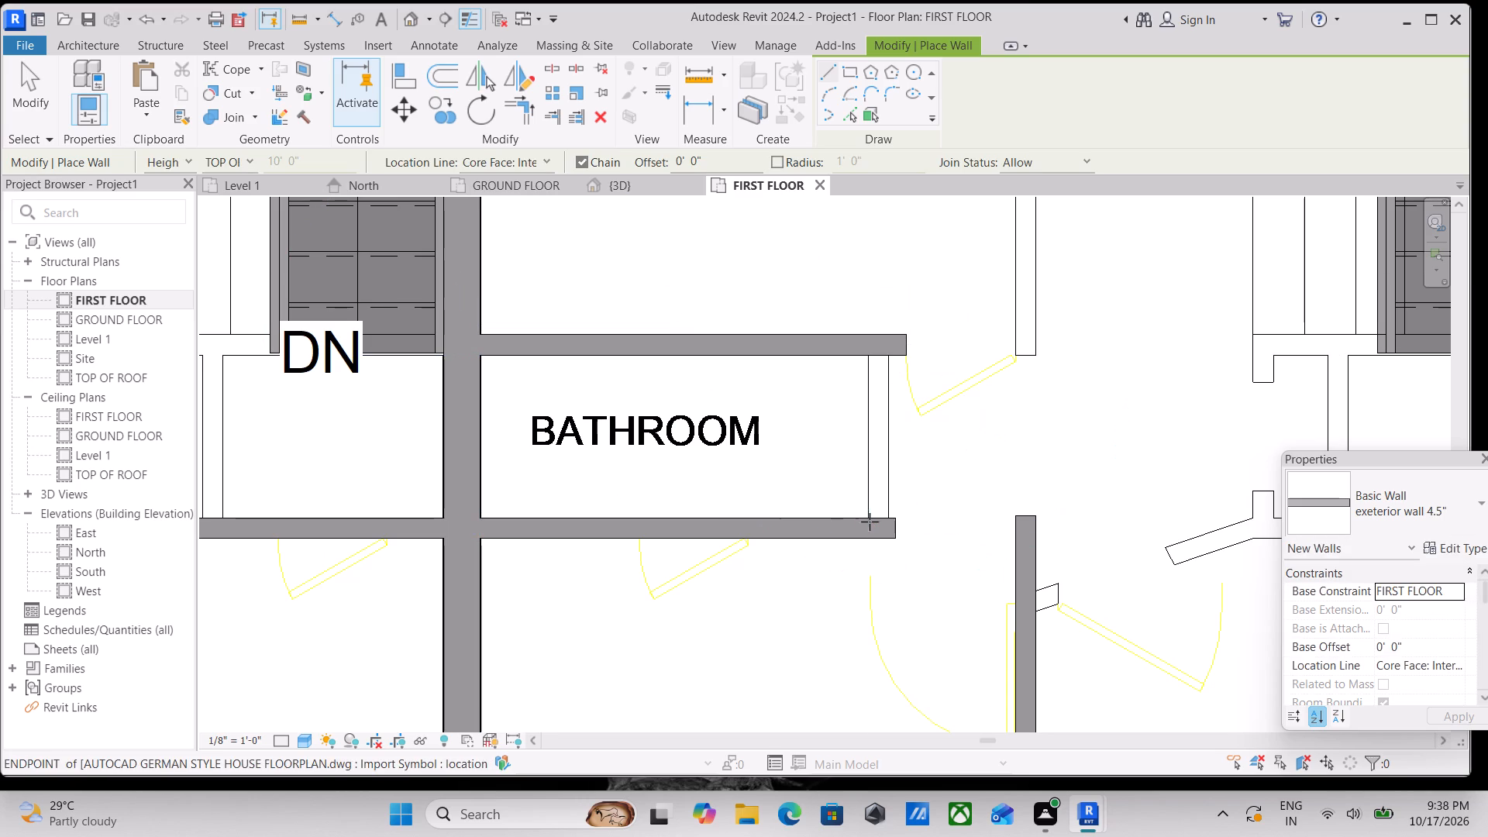
# Close the hall end of the right unit's small bathroom with a wall about 3' long, orientation flipped.
pyautogui.click(870, 522)
pyautogui.press('space')
pyautogui.click(875, 359)
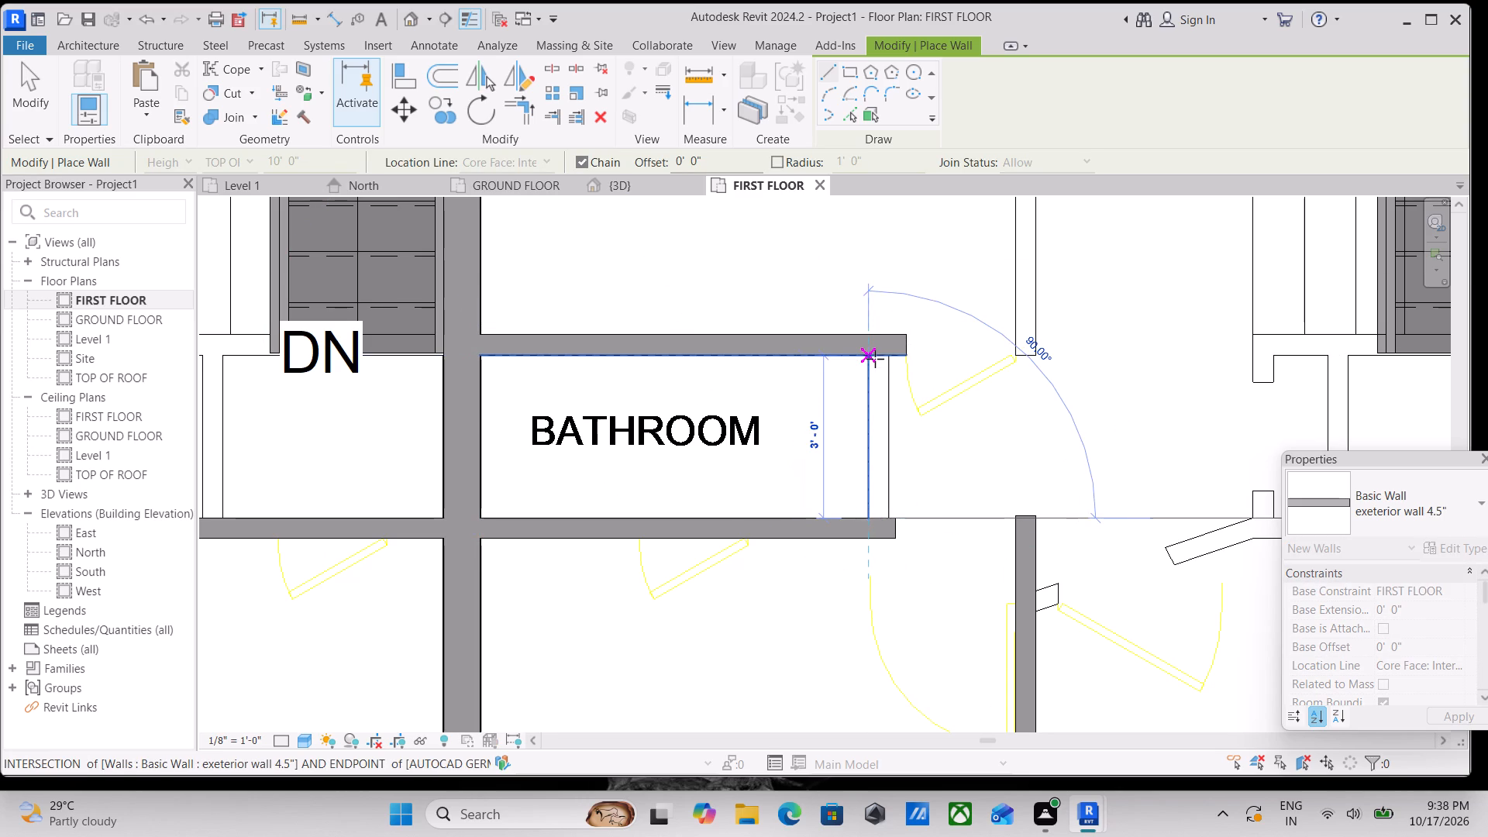
pyautogui.press('Escape')
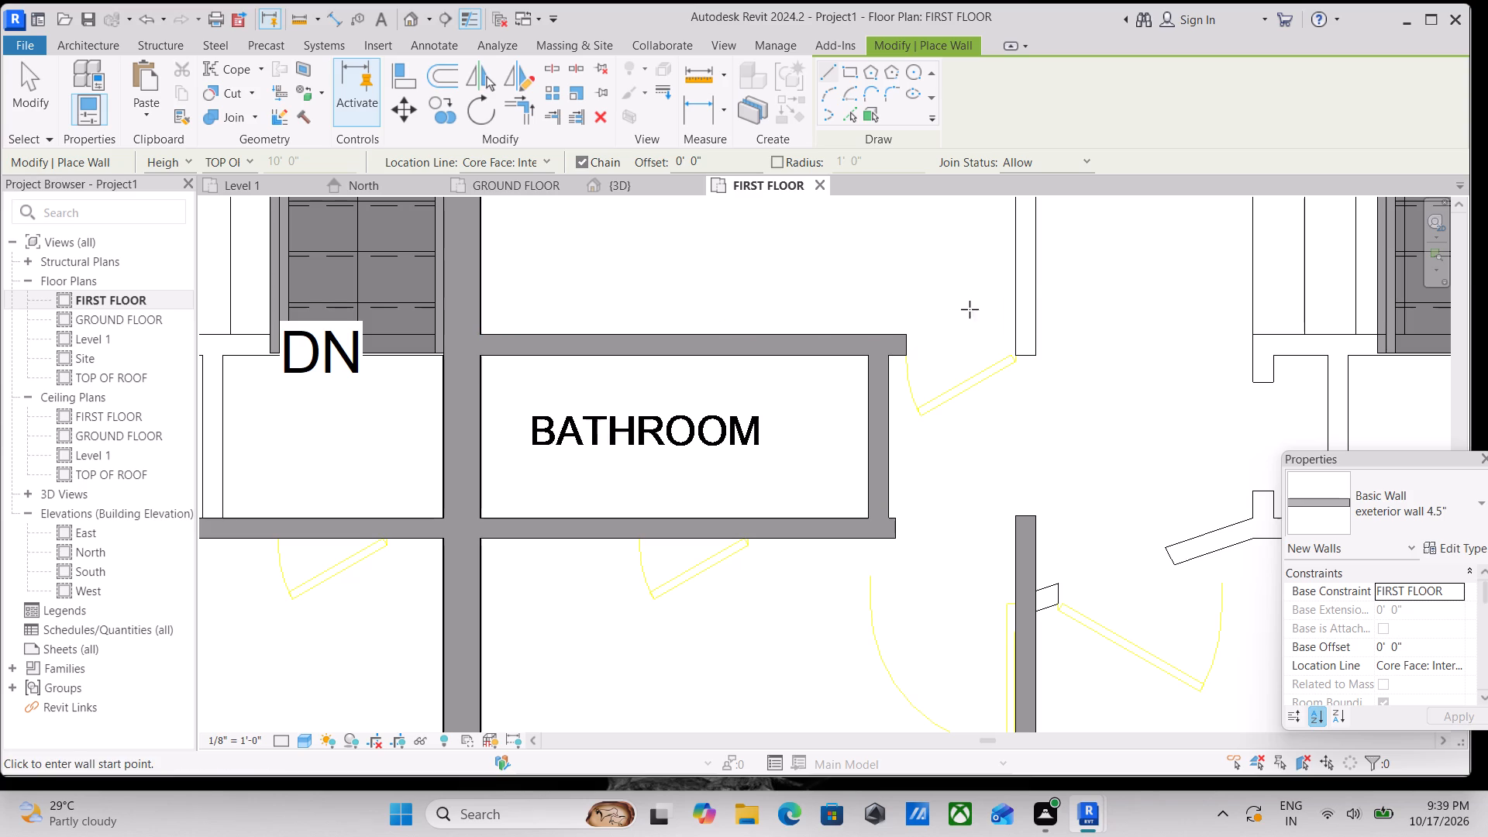
# Continue the wall between the right unit's lower large and small bathrooms across the door opening to the hall wall's far face.
pyautogui.scroll(2, 1085, 222)
pyautogui.scroll(-3, 1066, 325)
pyautogui.moveTo(1066, 325); pyautogui.dragTo(949, 477, button='middle')
pyautogui.scroll(1, 945, 489)
pyautogui.scroll(-3, 945, 487)
pyautogui.scroll(3, 839, 510)
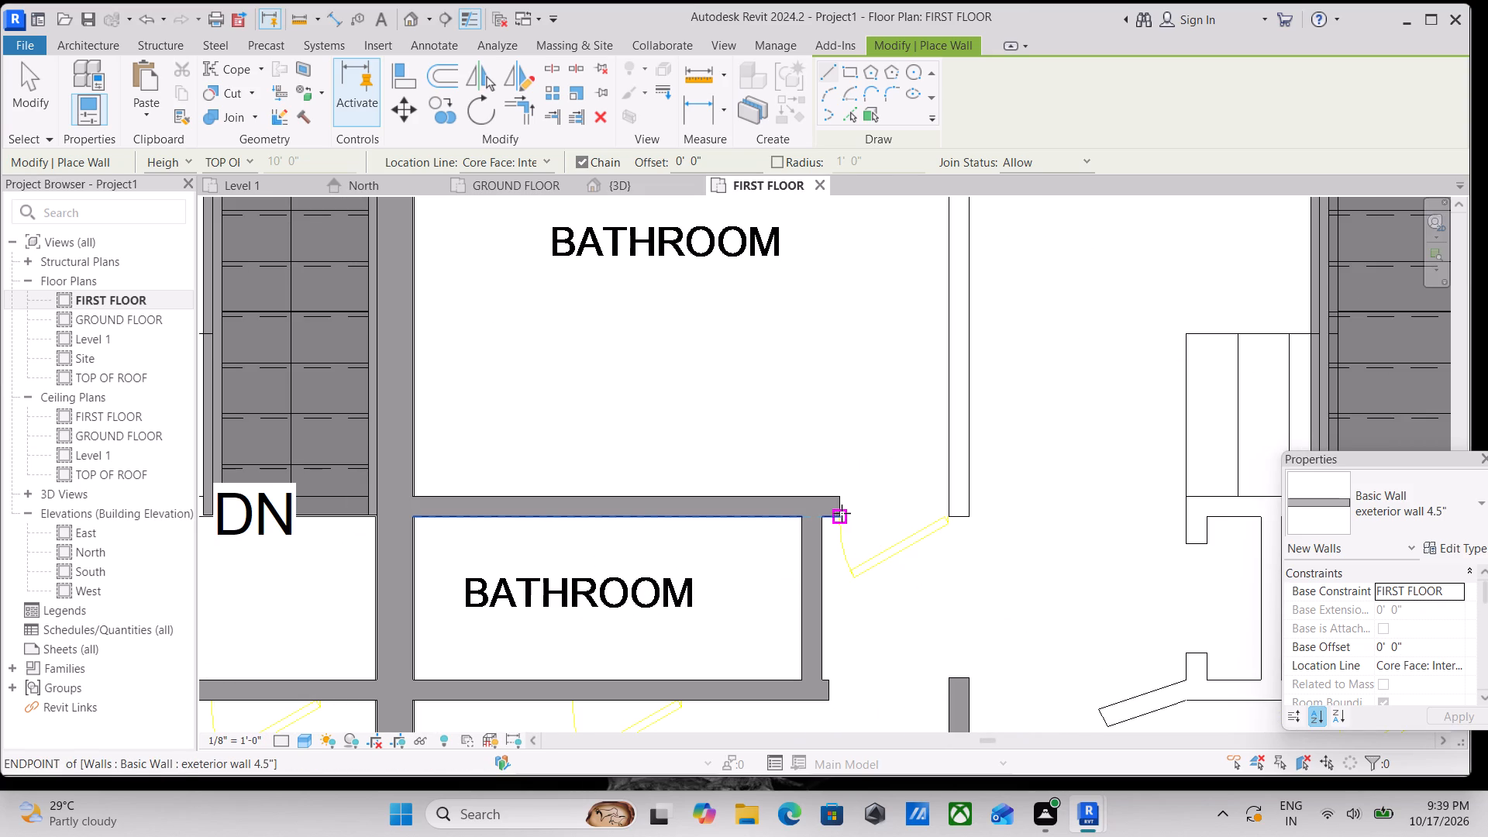
pyautogui.click(843, 514)
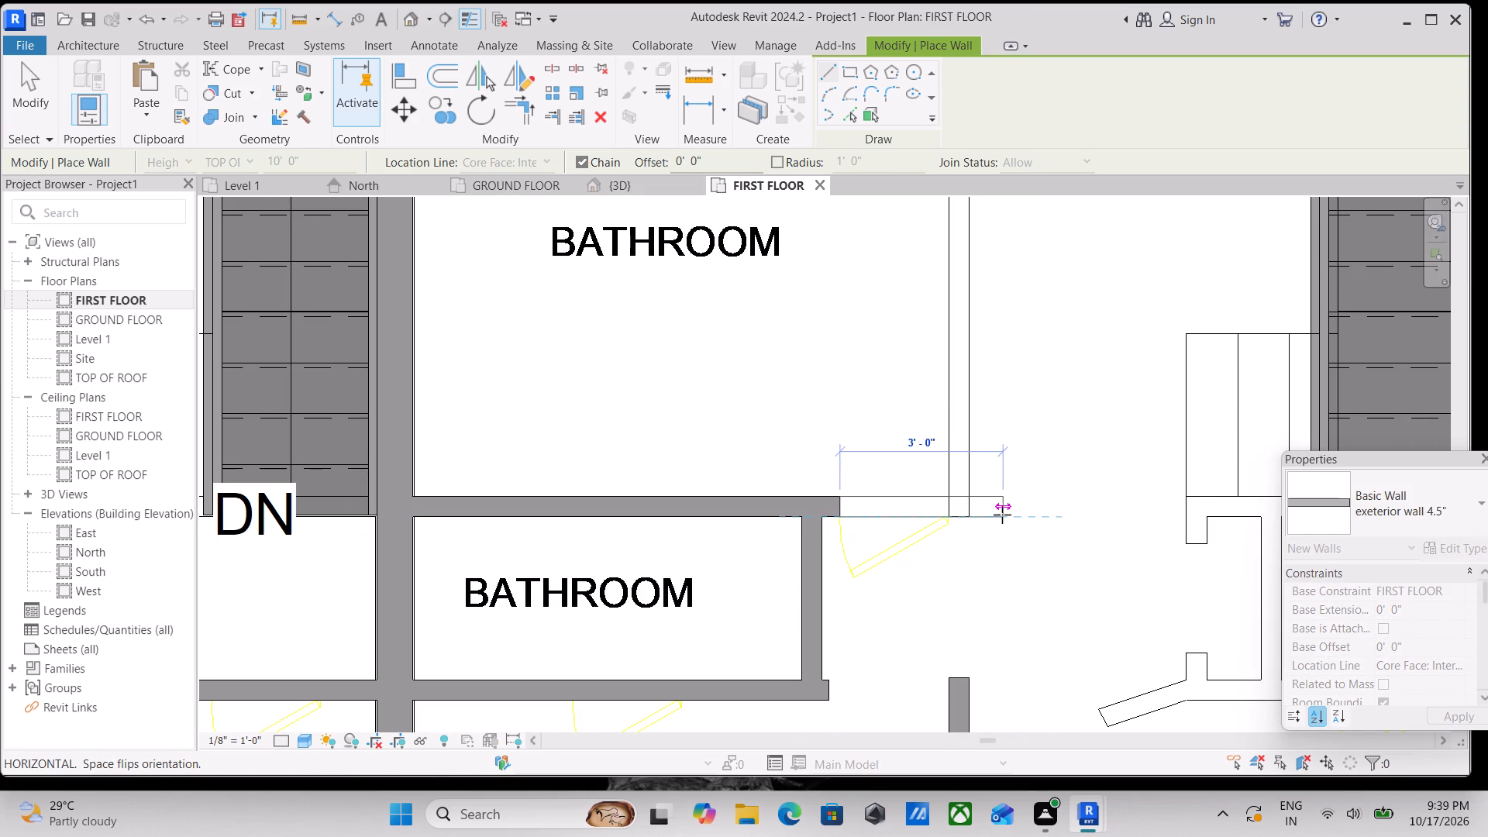
pyautogui.click(969, 521)
# Draw the wall between the right unit's two large bathrooms and its stairs, running up to the master bedroom wall.
pyautogui.scroll(-2, 977, 427)
pyautogui.moveTo(977, 427); pyautogui.dragTo(987, 451, button='middle')
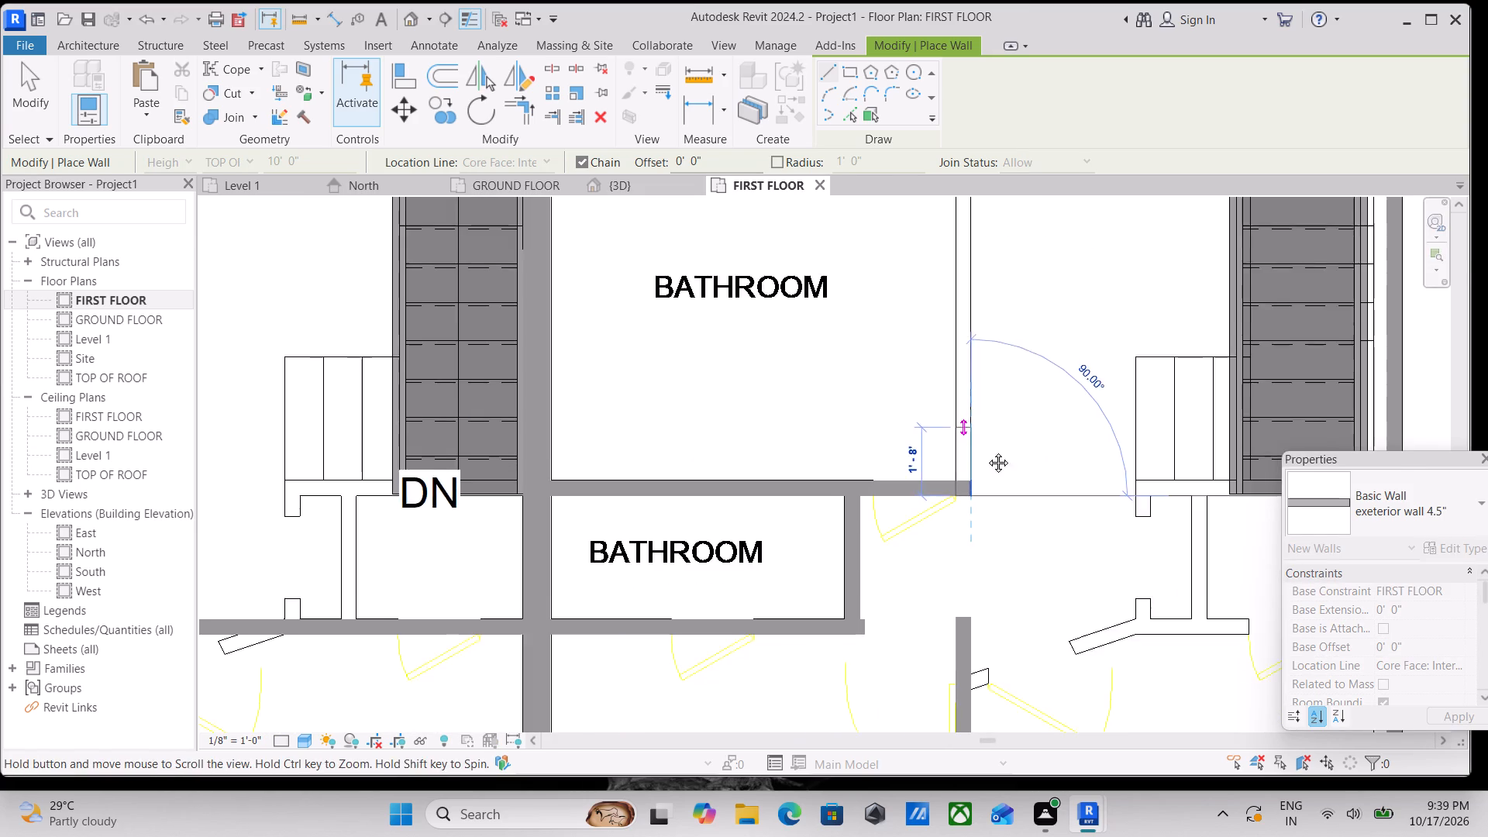
pyautogui.moveTo(987, 451); pyautogui.dragTo(992, 524, button='middle')
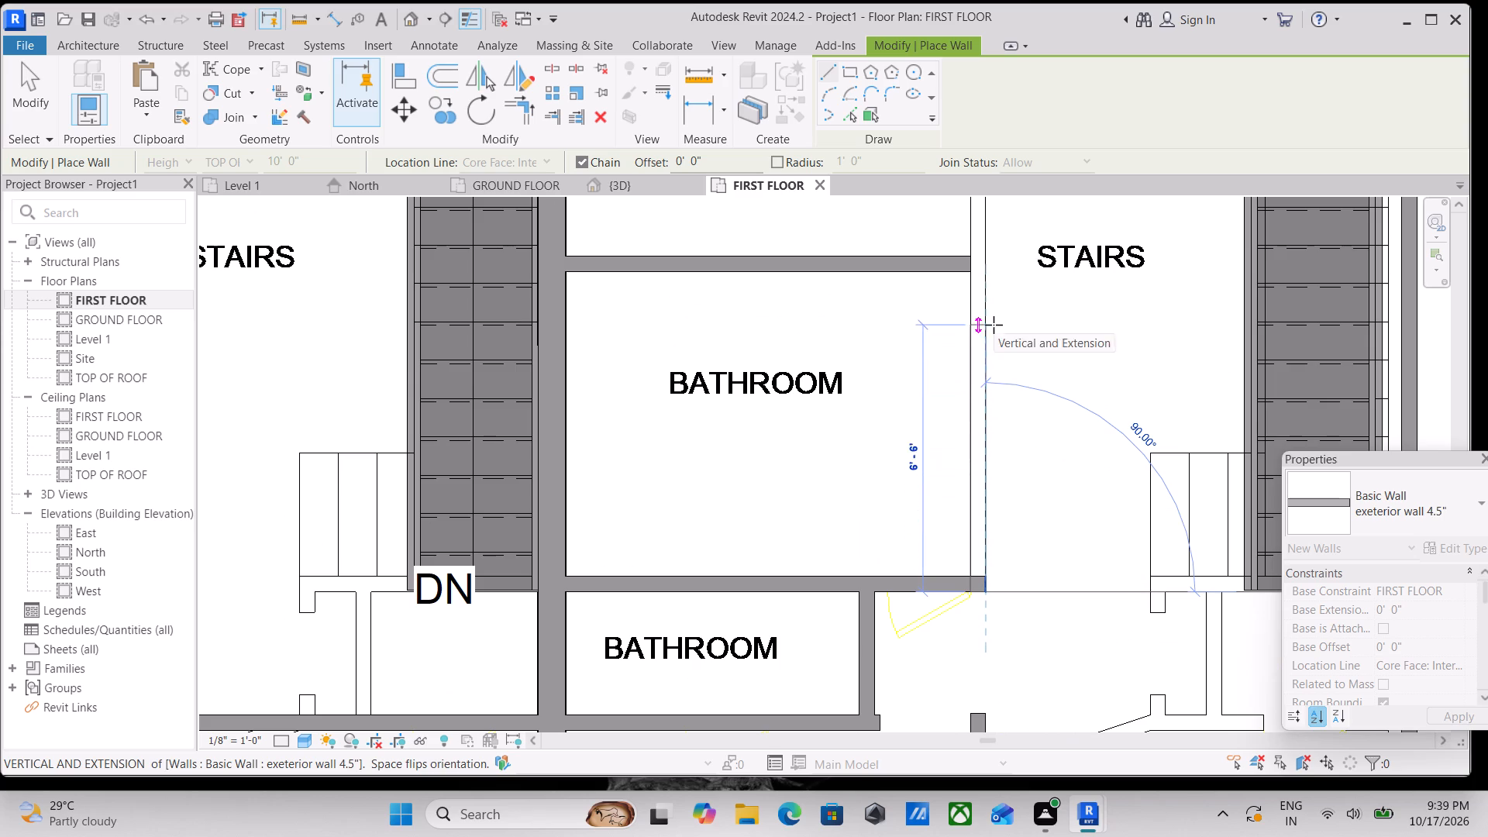
pyautogui.moveTo(994, 325); pyautogui.dragTo(1047, 688, button='middle')
pyautogui.scroll(-1, 1034, 498)
pyautogui.moveTo(1034, 498); pyautogui.dragTo(1038, 511, button='middle')
pyautogui.scroll(2, 1037, 425)
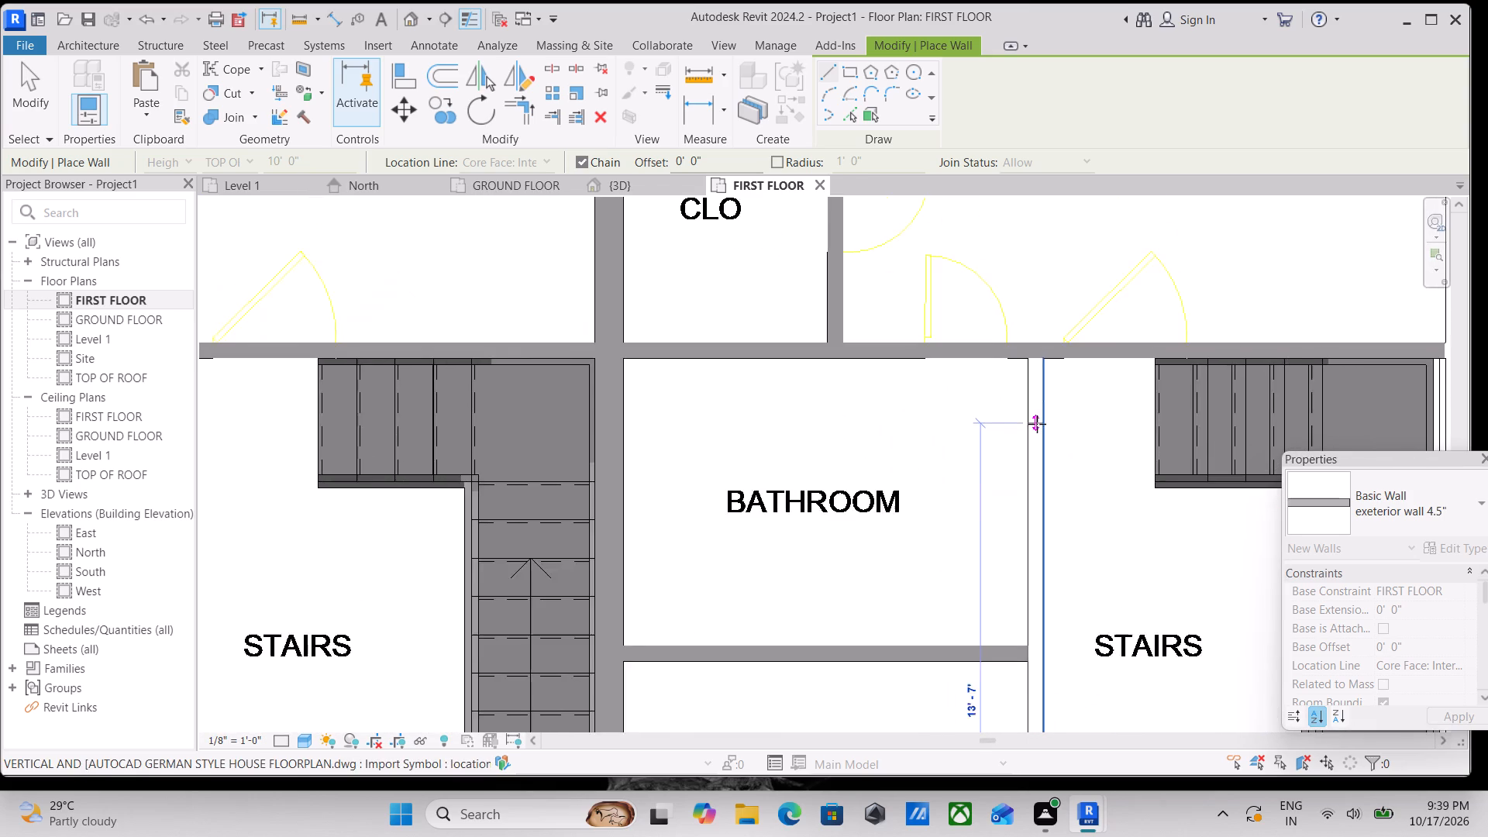
pyautogui.scroll(1, 1037, 424)
pyautogui.scroll(2, 1043, 339)
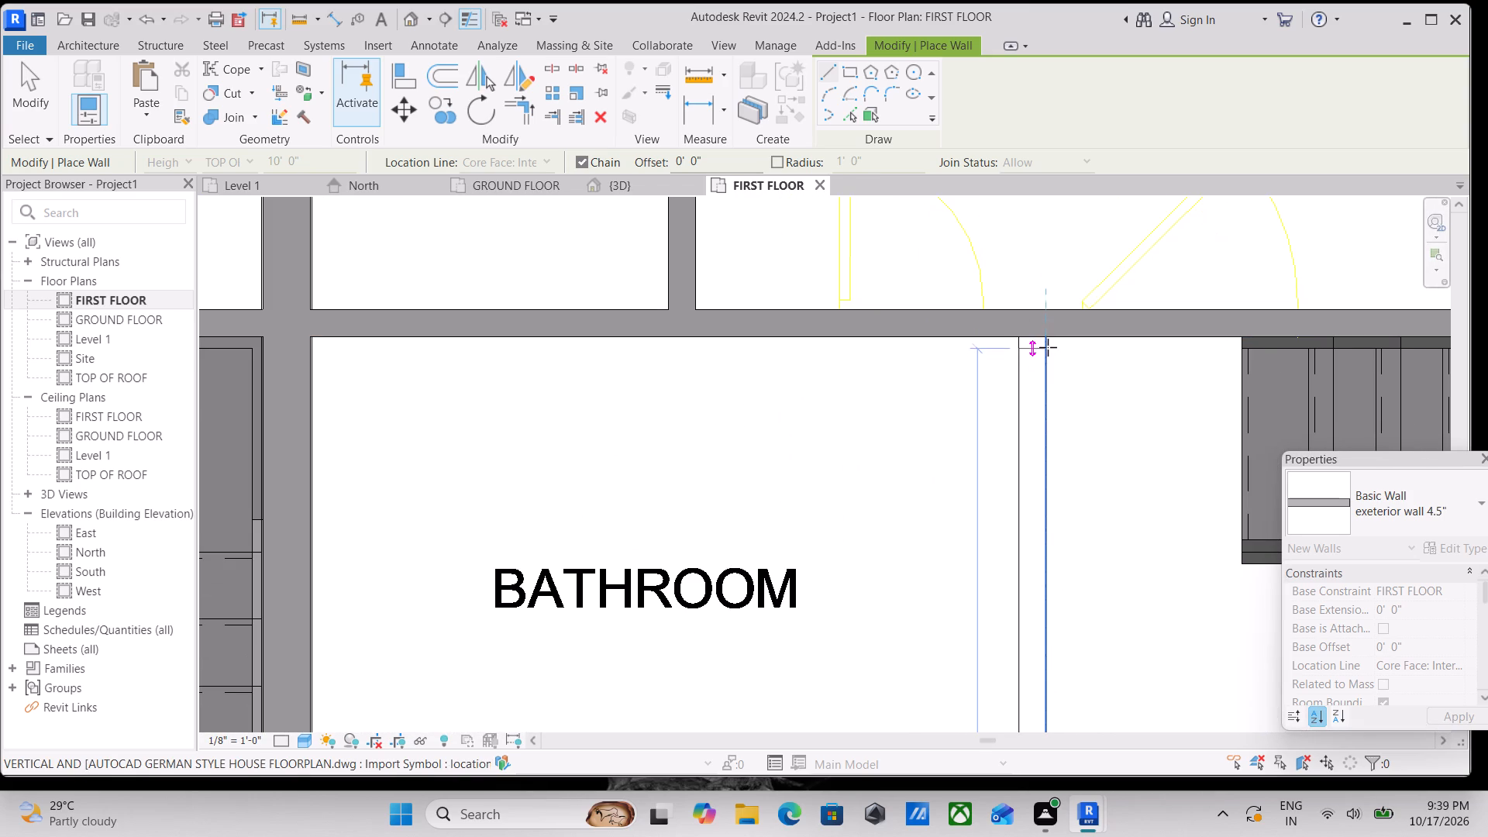
pyautogui.click(1049, 337)
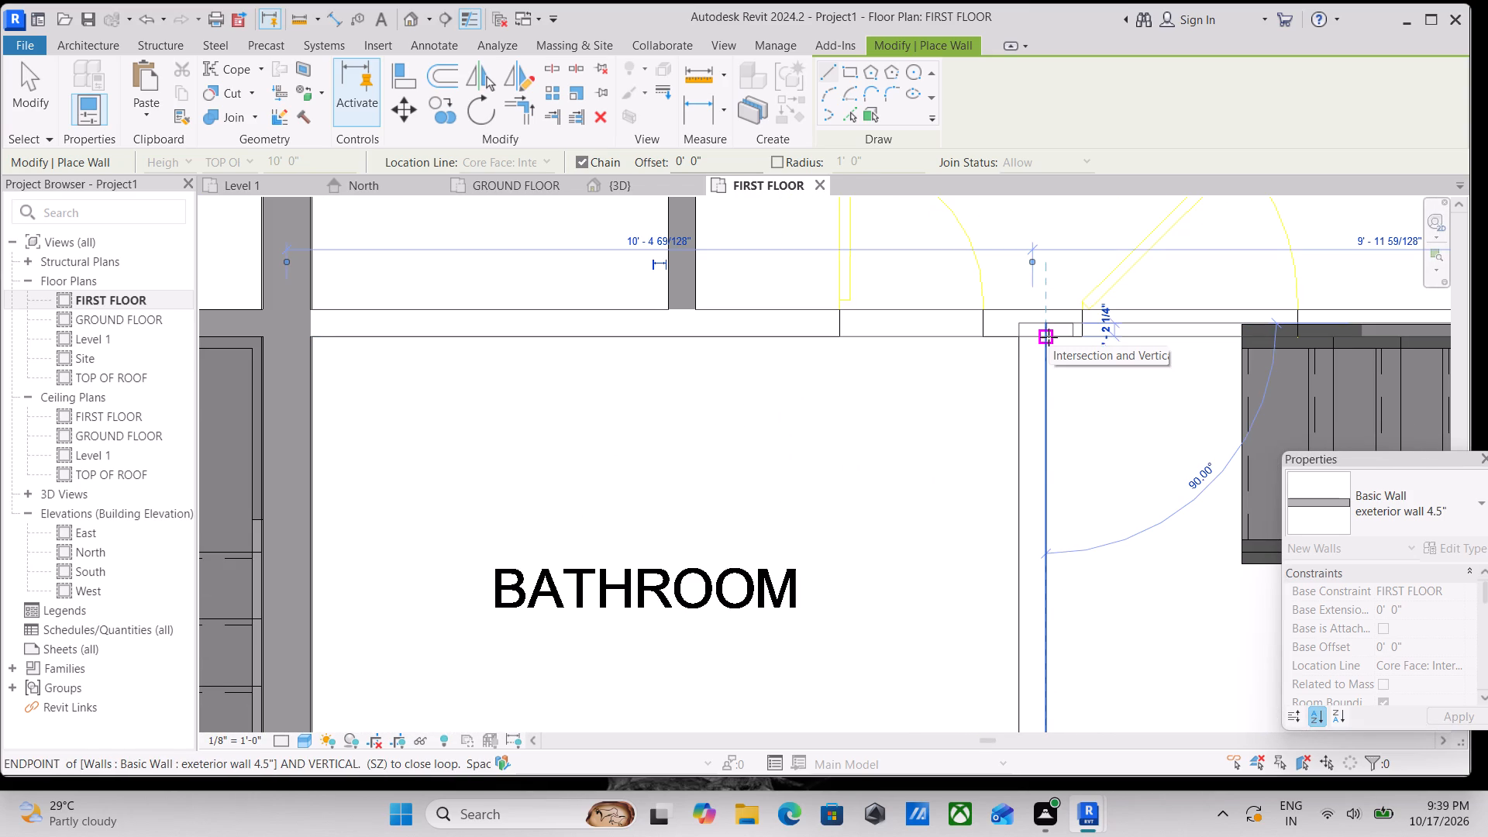
pyautogui.press('Escape')
# Draw a wall about 12' 4 1/2" long above the right unit's front bedrooms, from the exterior side to the small bathroom, orientation flipped.
pyautogui.scroll(-3, 1049, 340)
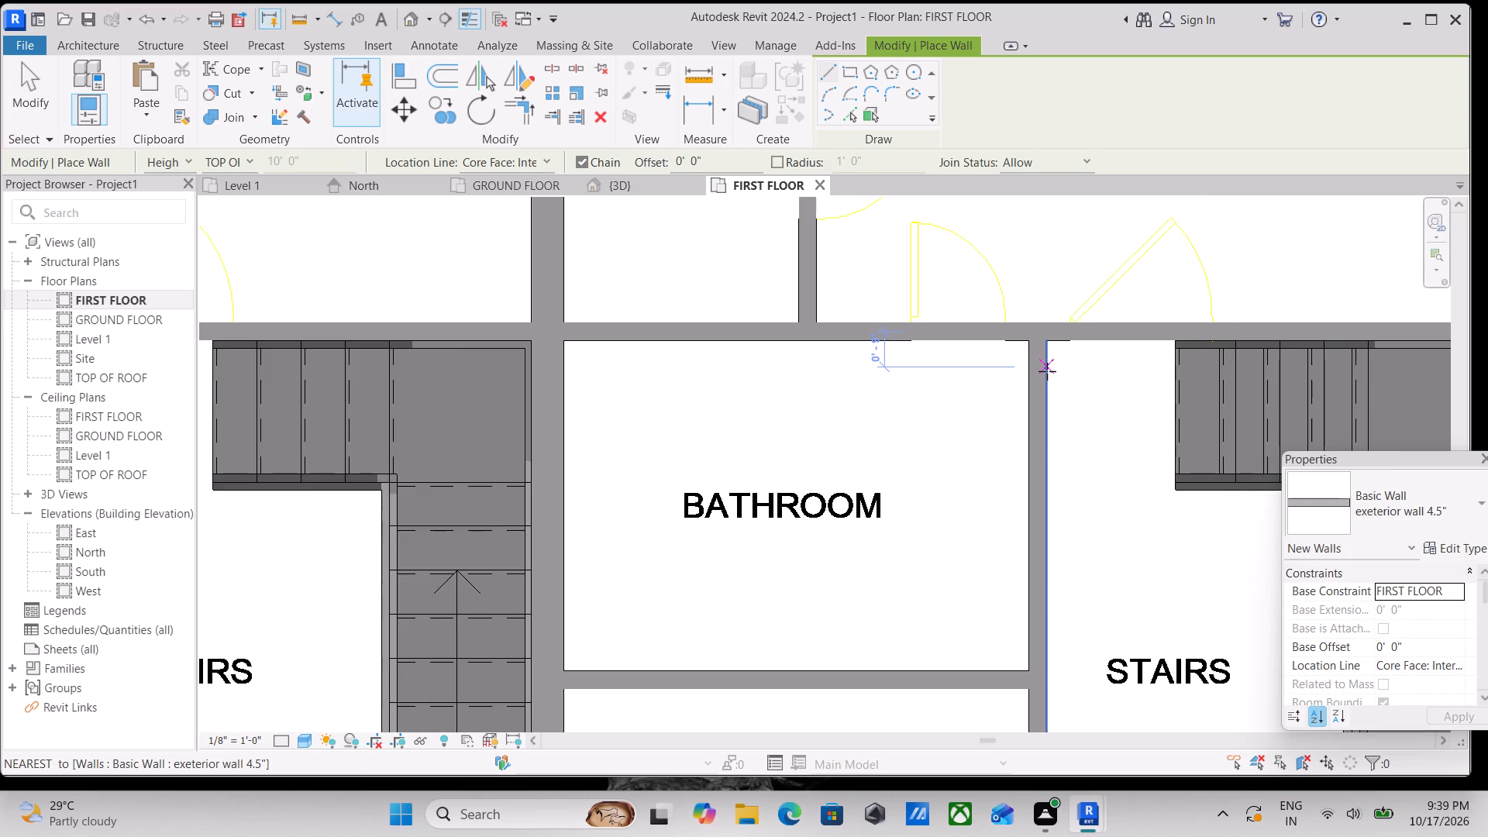
pyautogui.scroll(-1, 1047, 371)
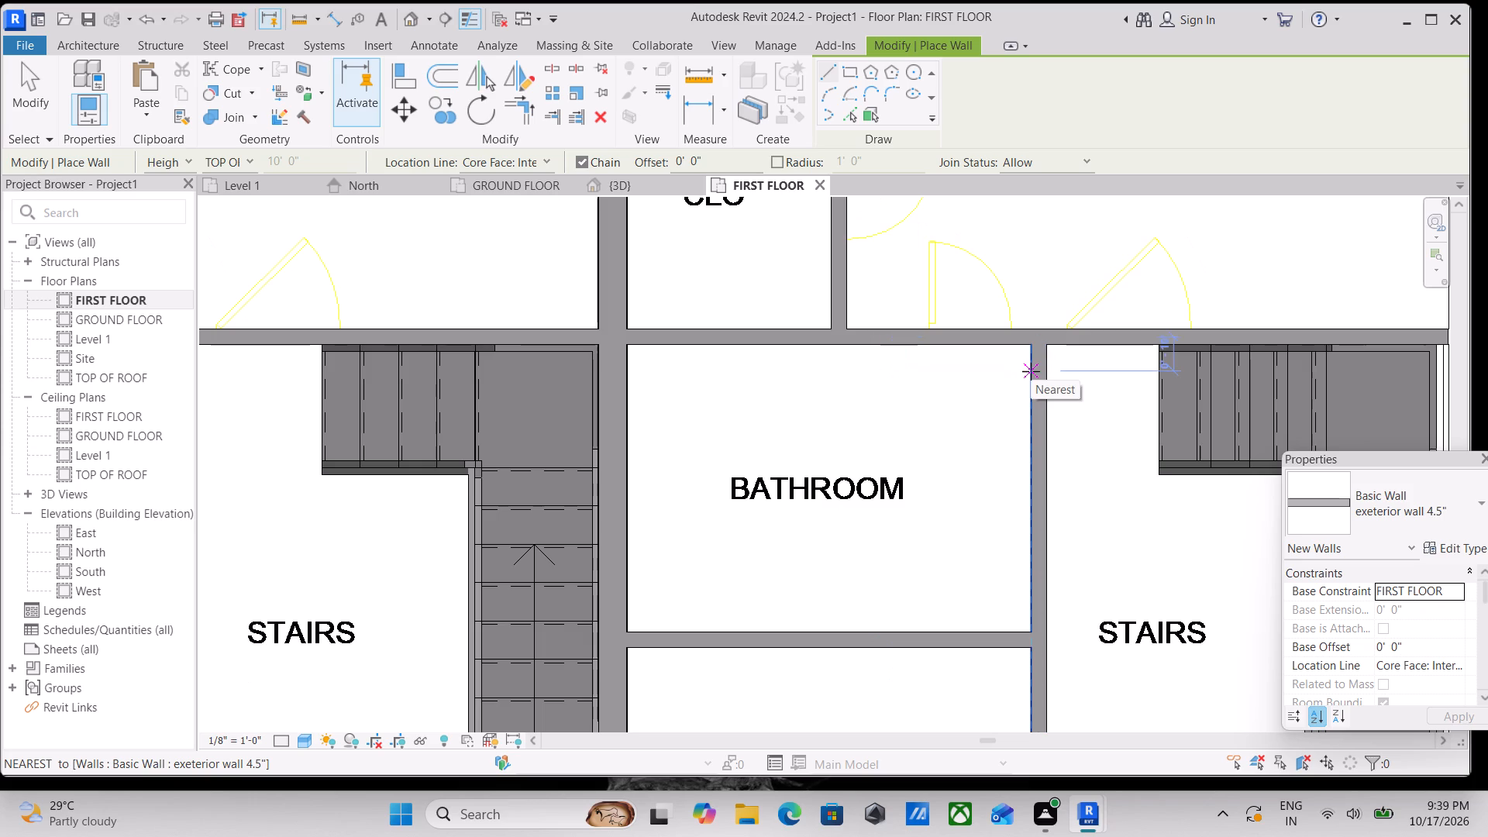
pyautogui.scroll(-6, 1024, 372)
pyautogui.moveTo(1007, 380); pyautogui.dragTo(813, 246, button='middle')
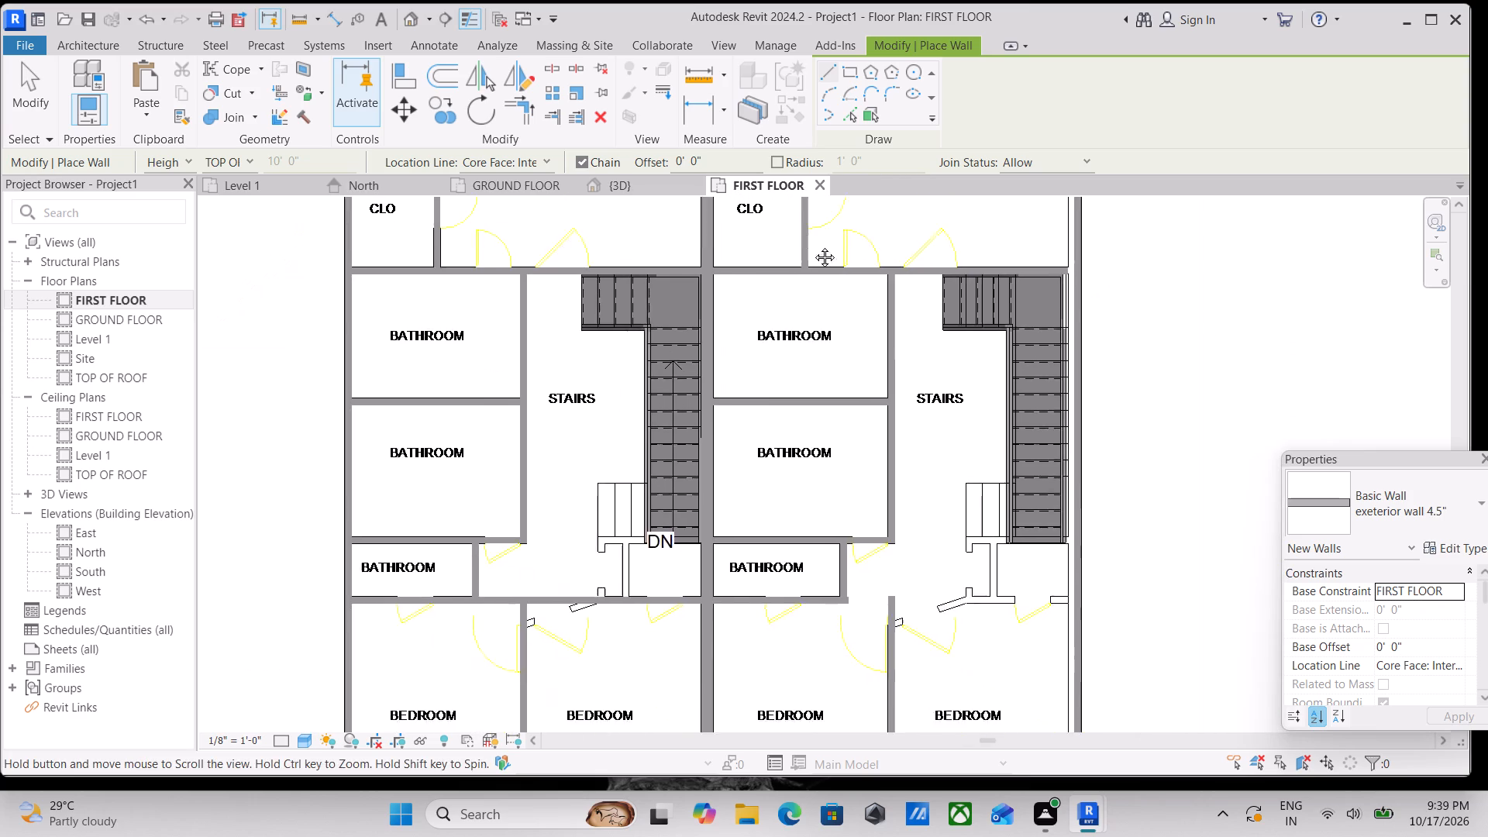
pyautogui.moveTo(813, 246); pyautogui.dragTo(797, 231, button='middle')
pyautogui.scroll(3, 969, 542)
pyautogui.scroll(3, 879, 538)
pyautogui.scroll(-2, 826, 542)
pyautogui.moveTo(763, 539); pyautogui.dragTo(868, 408, button='middle')
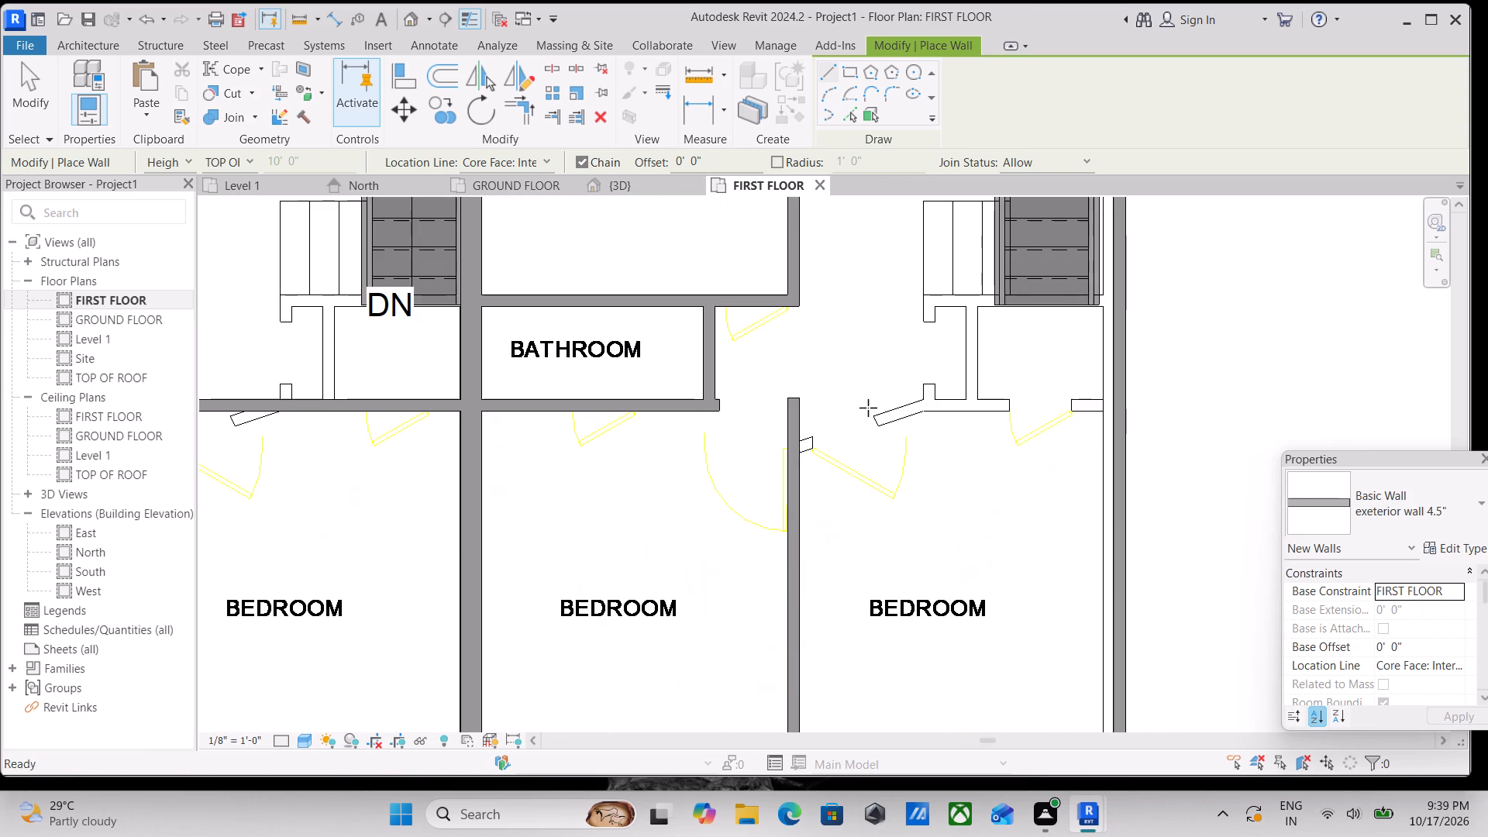
pyautogui.scroll(3, 1028, 415)
pyautogui.click(1142, 412)
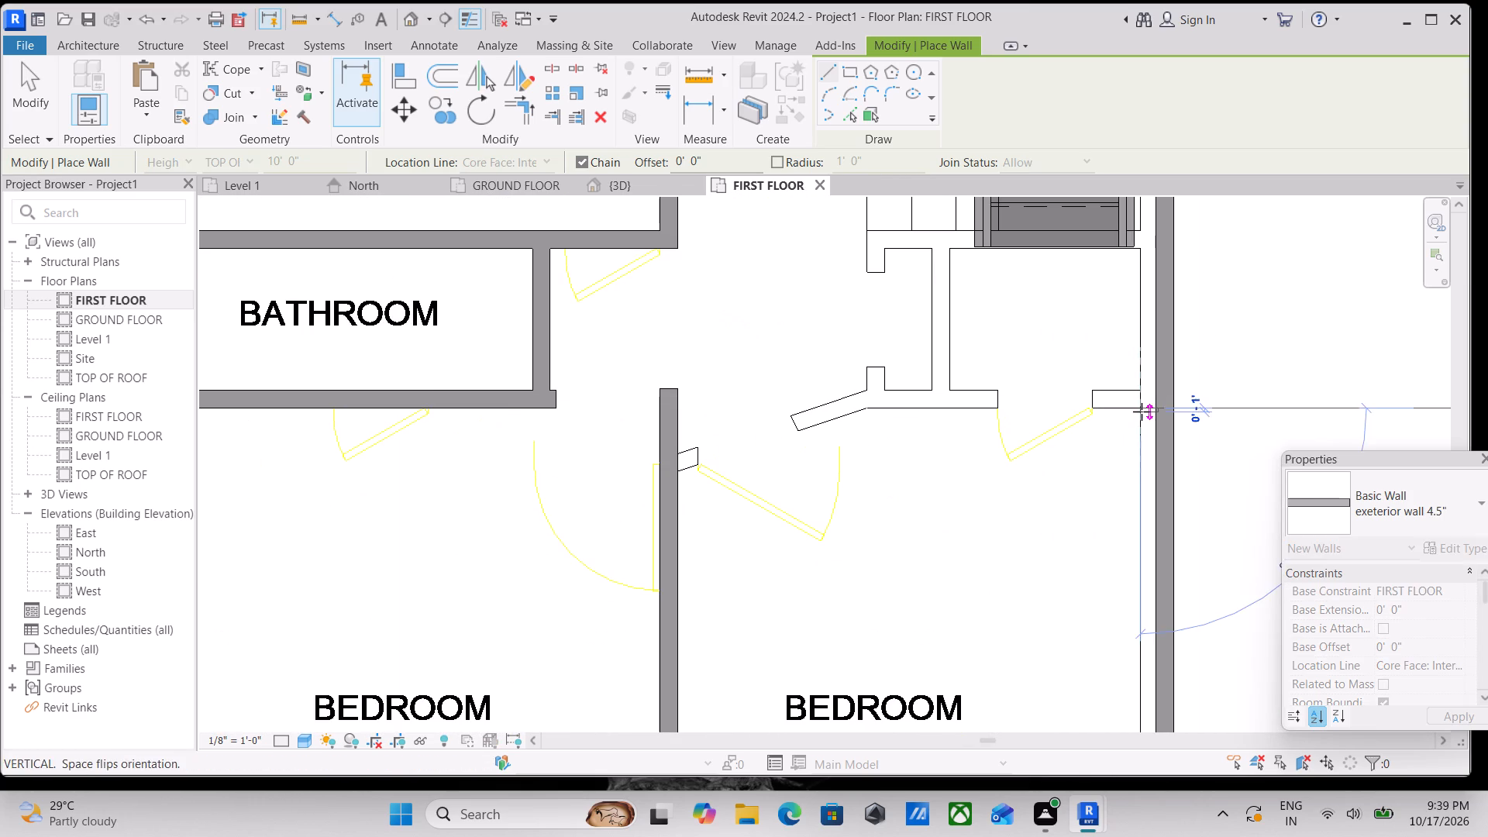
pyautogui.press('space')
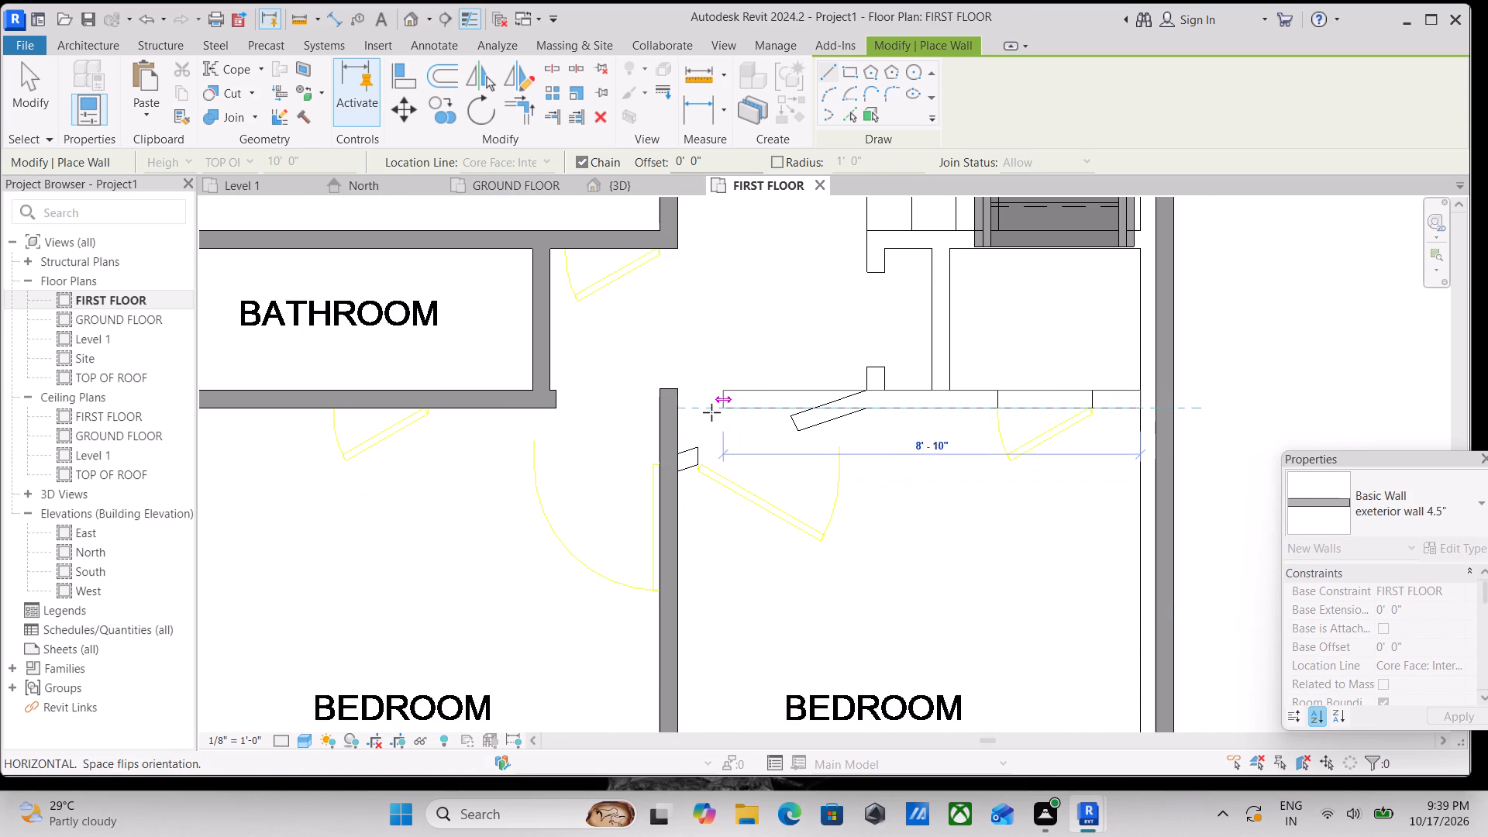
pyautogui.click(556, 411)
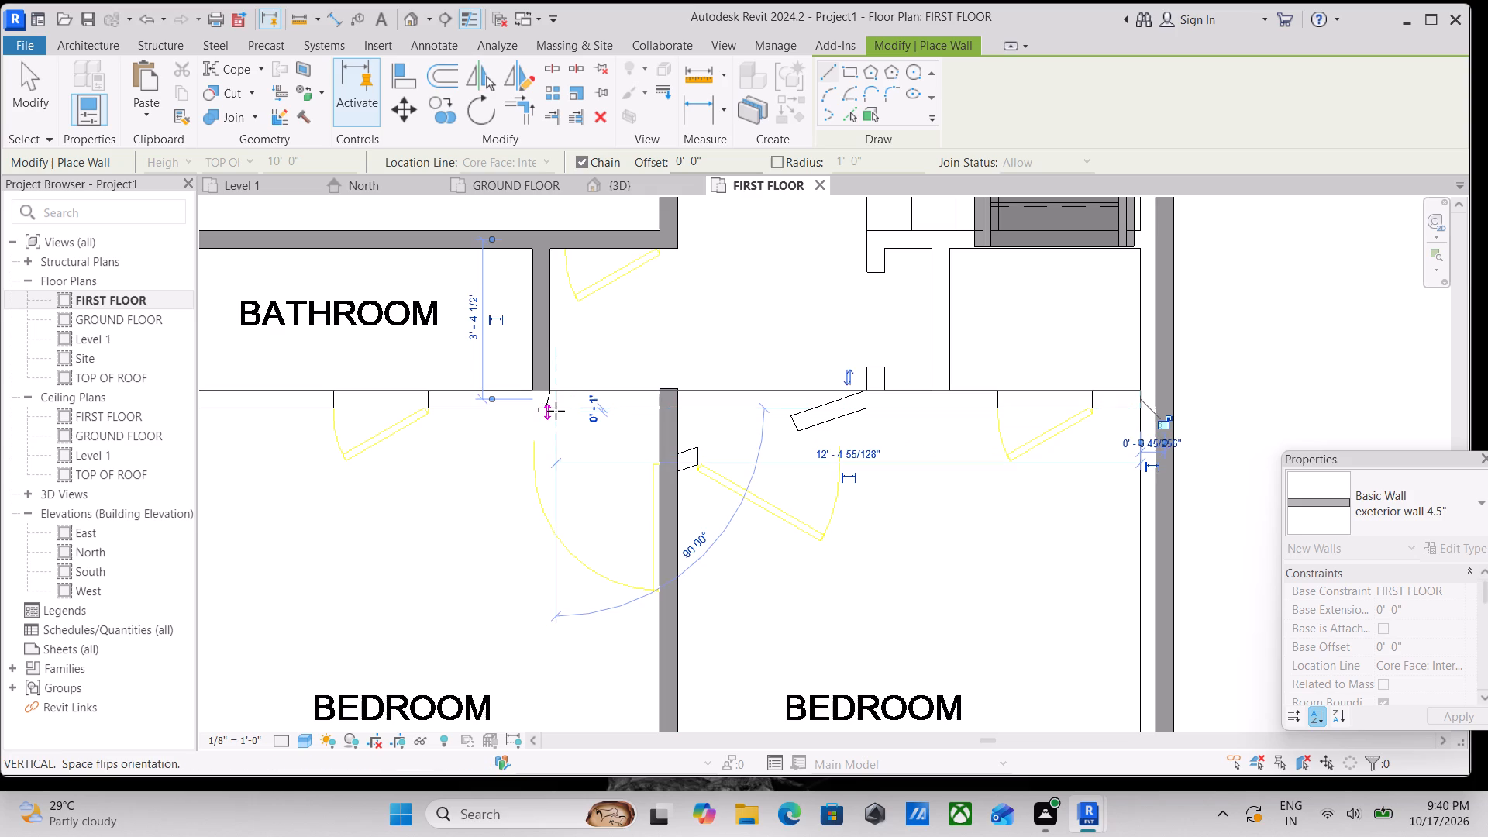
pyautogui.press('`')
pyautogui.scroll(-3, 557, 411)
pyautogui.press('Escape')
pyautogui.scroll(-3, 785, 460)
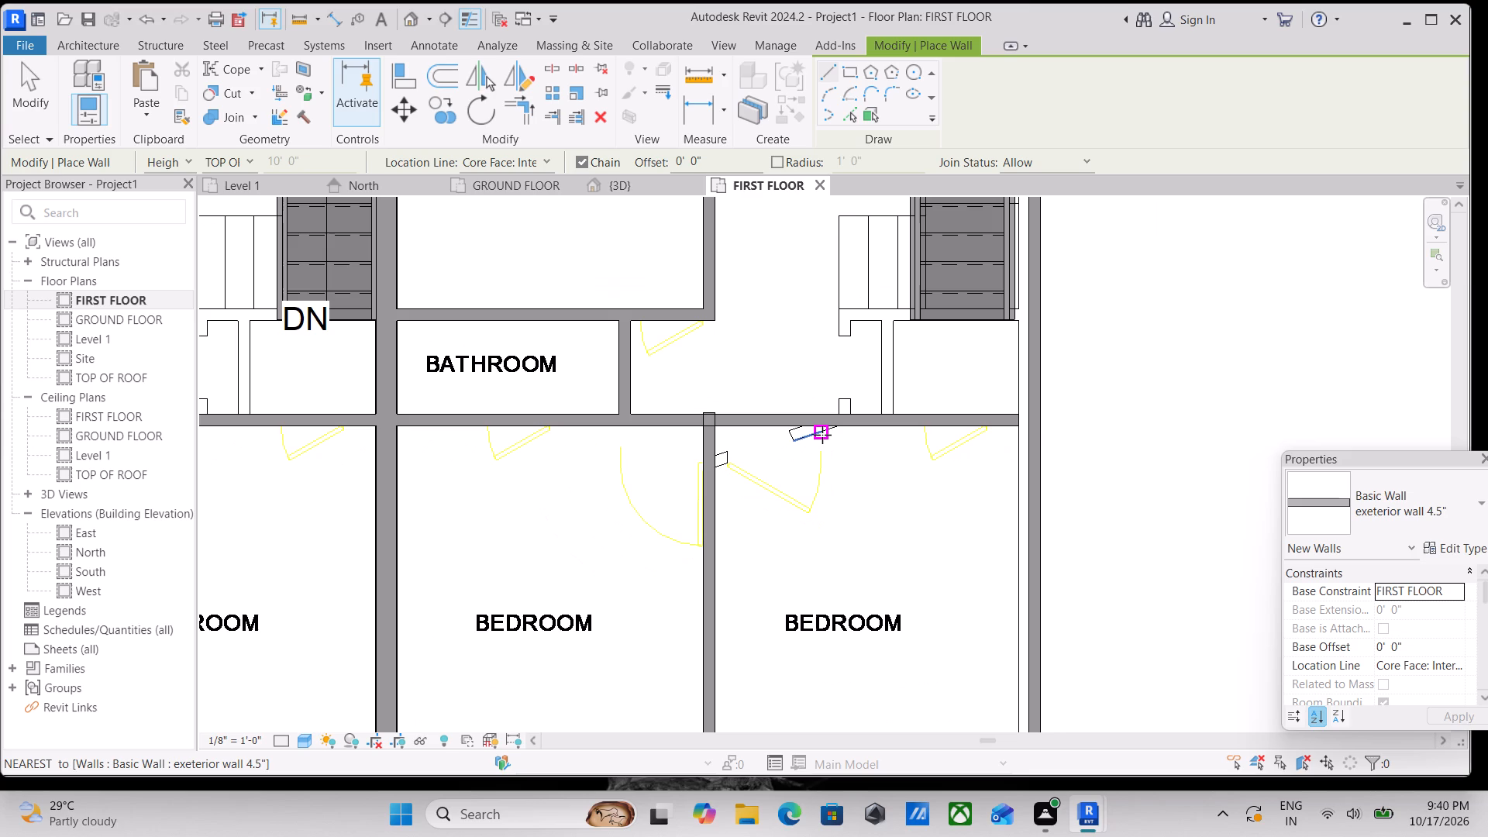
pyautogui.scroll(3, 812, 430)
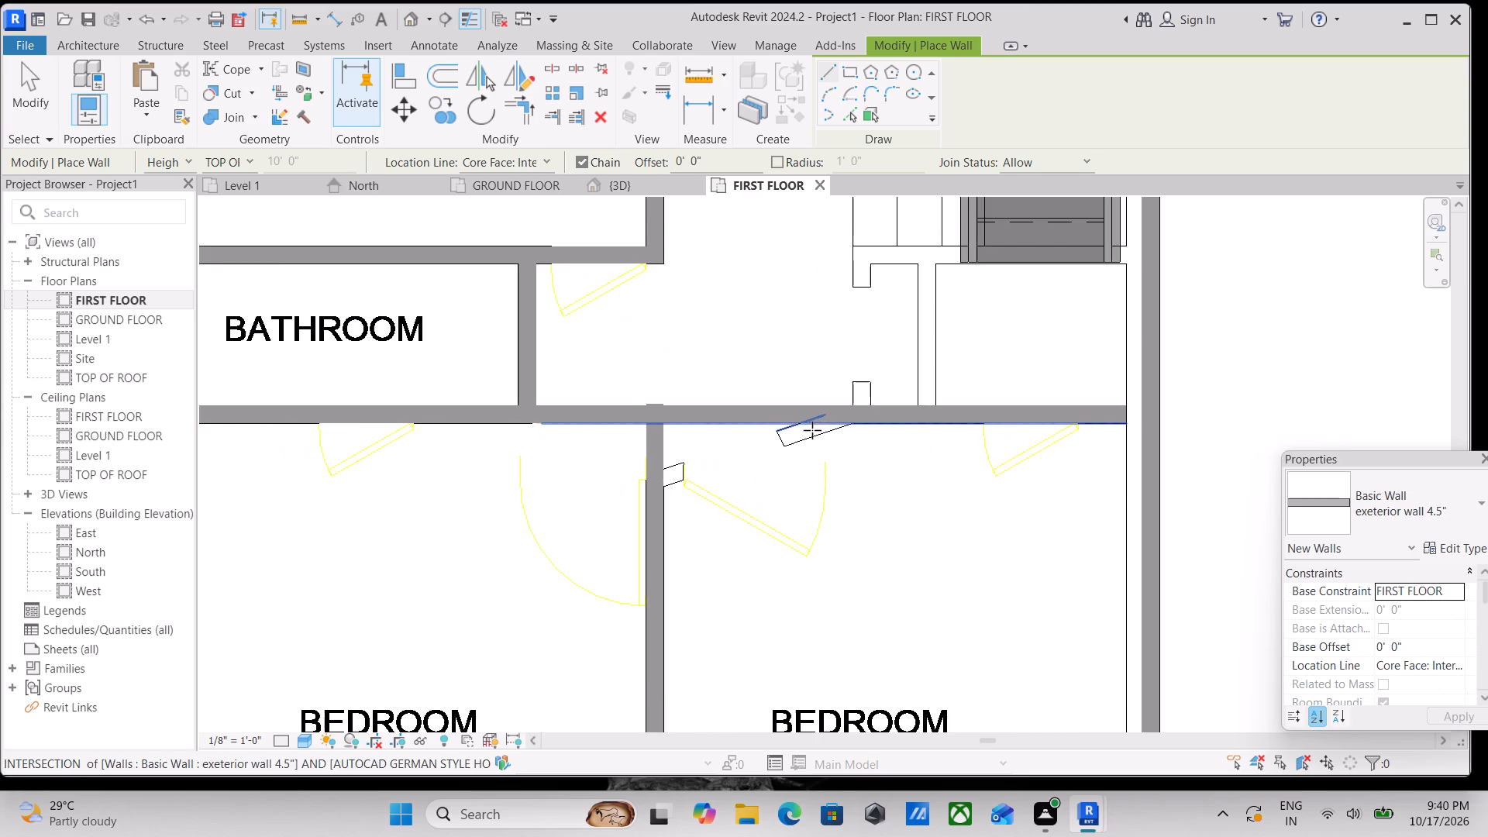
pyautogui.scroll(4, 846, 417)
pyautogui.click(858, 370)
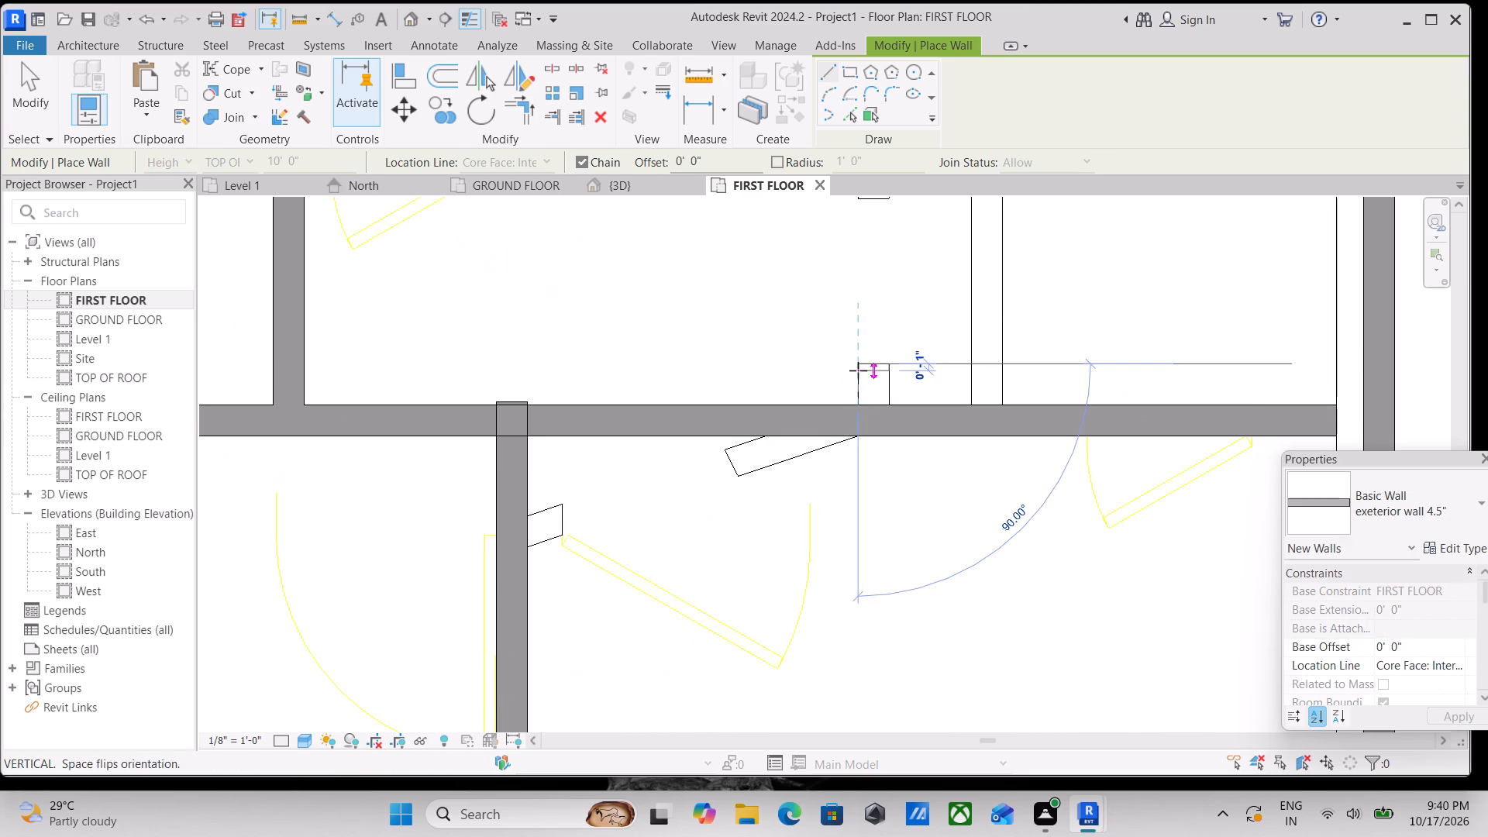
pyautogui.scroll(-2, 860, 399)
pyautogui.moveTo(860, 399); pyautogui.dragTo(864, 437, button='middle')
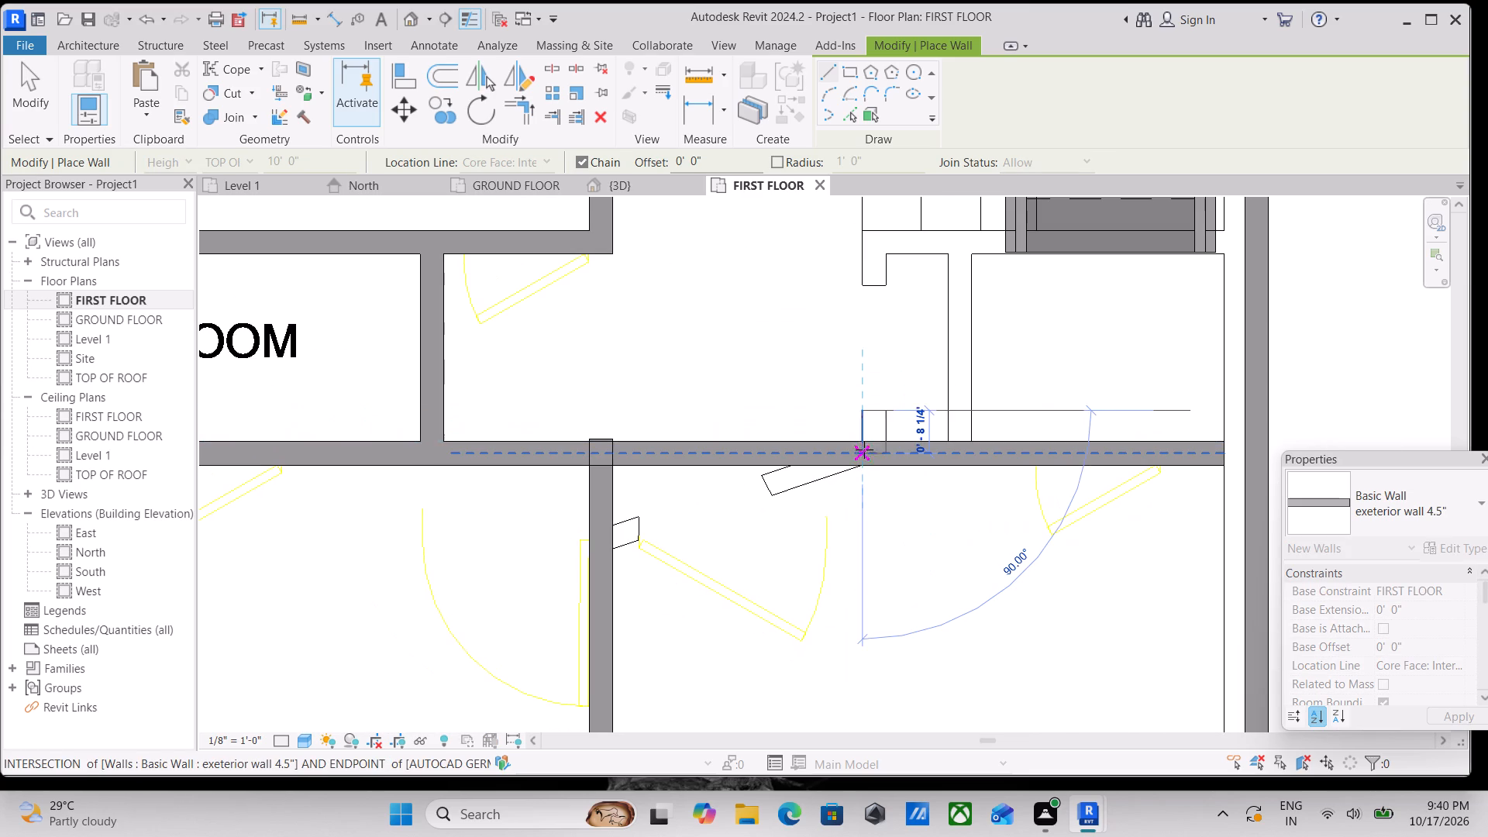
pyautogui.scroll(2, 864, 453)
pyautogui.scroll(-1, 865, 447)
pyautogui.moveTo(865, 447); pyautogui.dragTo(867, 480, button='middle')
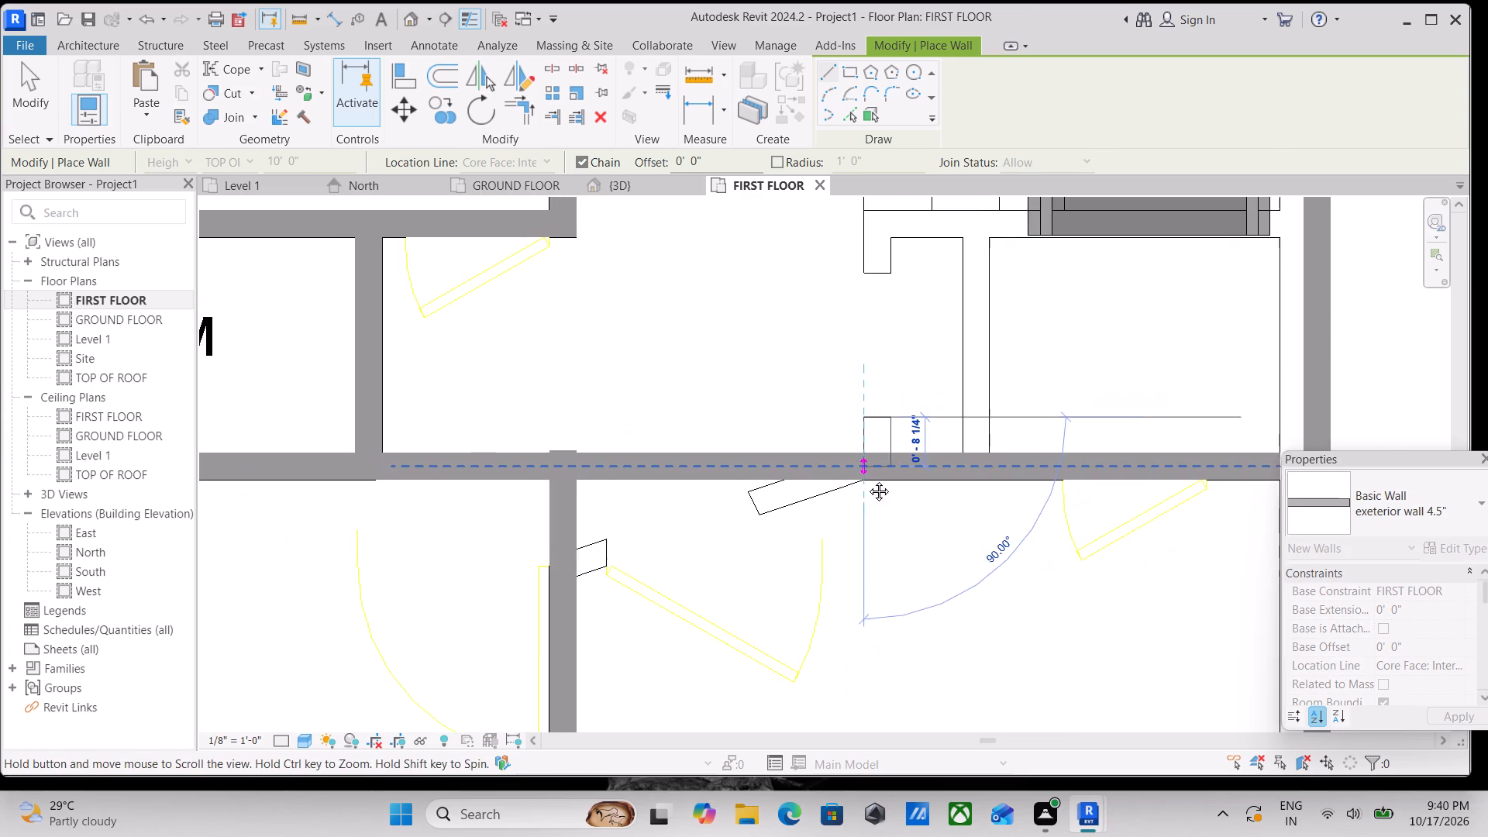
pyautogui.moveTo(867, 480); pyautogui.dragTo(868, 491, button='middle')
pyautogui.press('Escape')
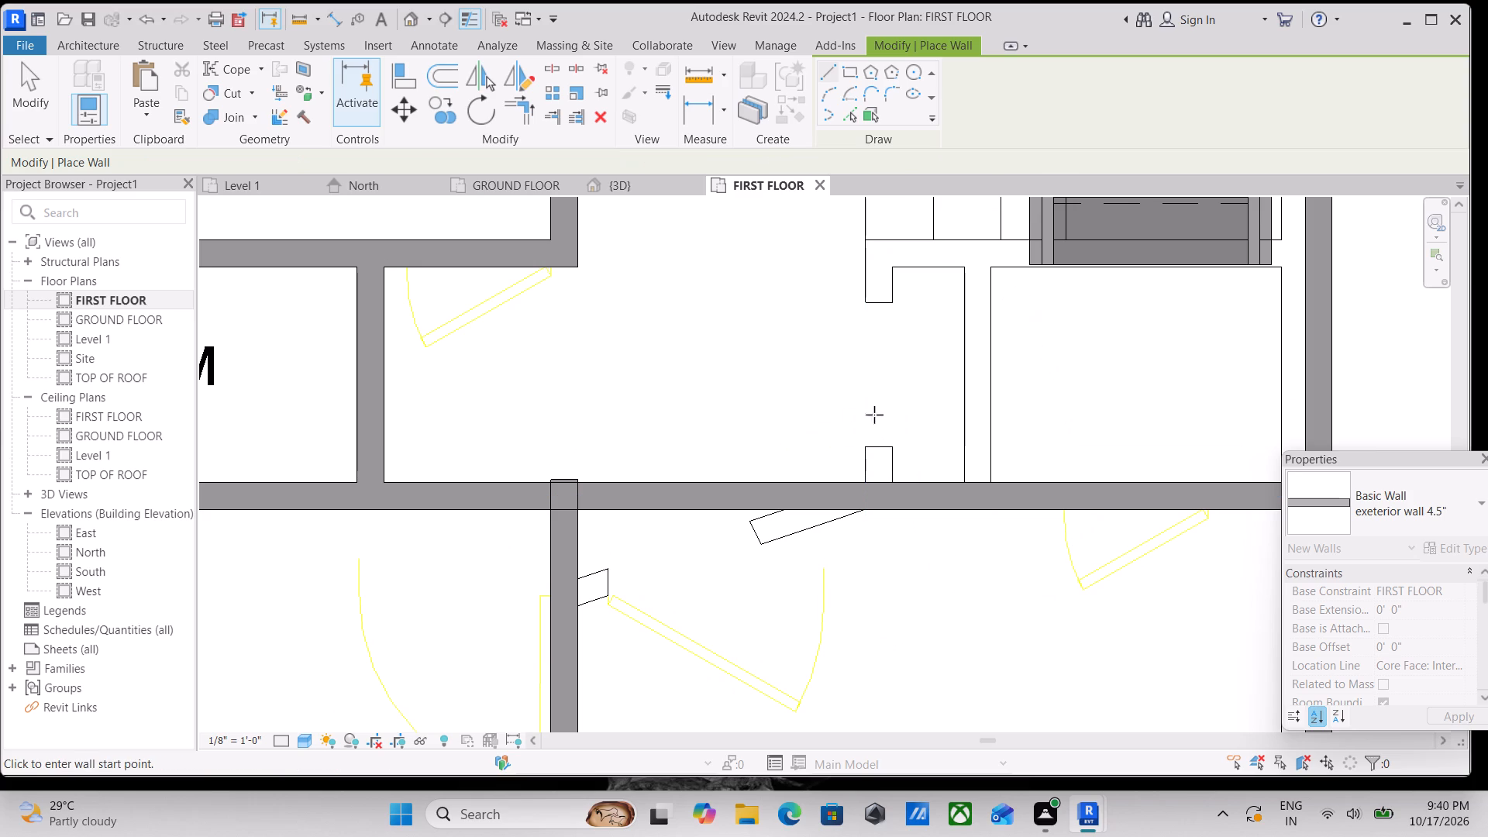
# Draw the 10 1/2" wall stub at the upper side of the right unit's closet opening below the stairs, orientation flipped.
pyautogui.click(870, 309)
pyautogui.moveTo(872, 309); pyautogui.dragTo(908, 532, button='middle')
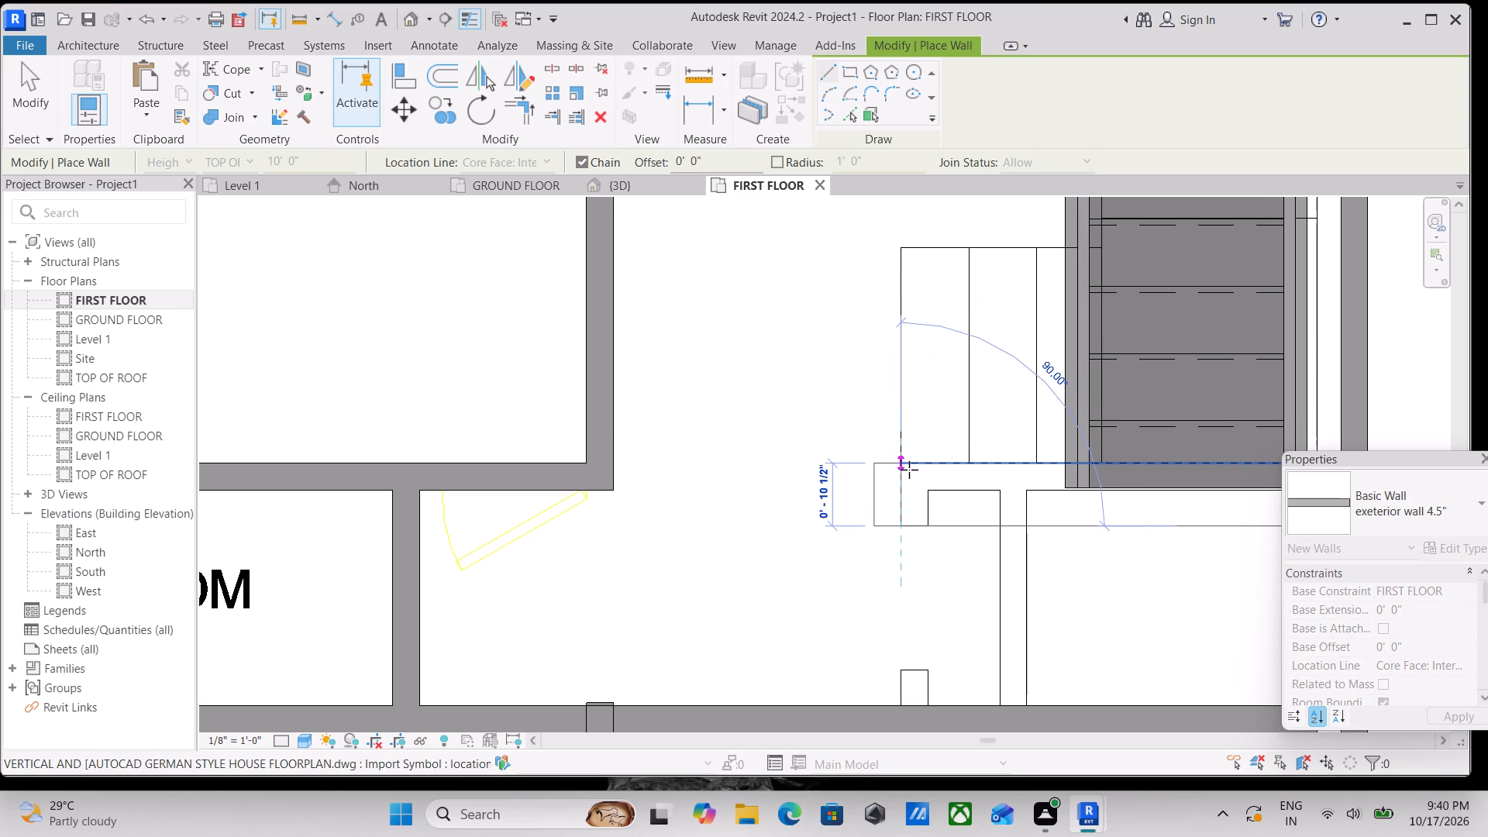
pyautogui.press('space')
pyautogui.click(909, 470)
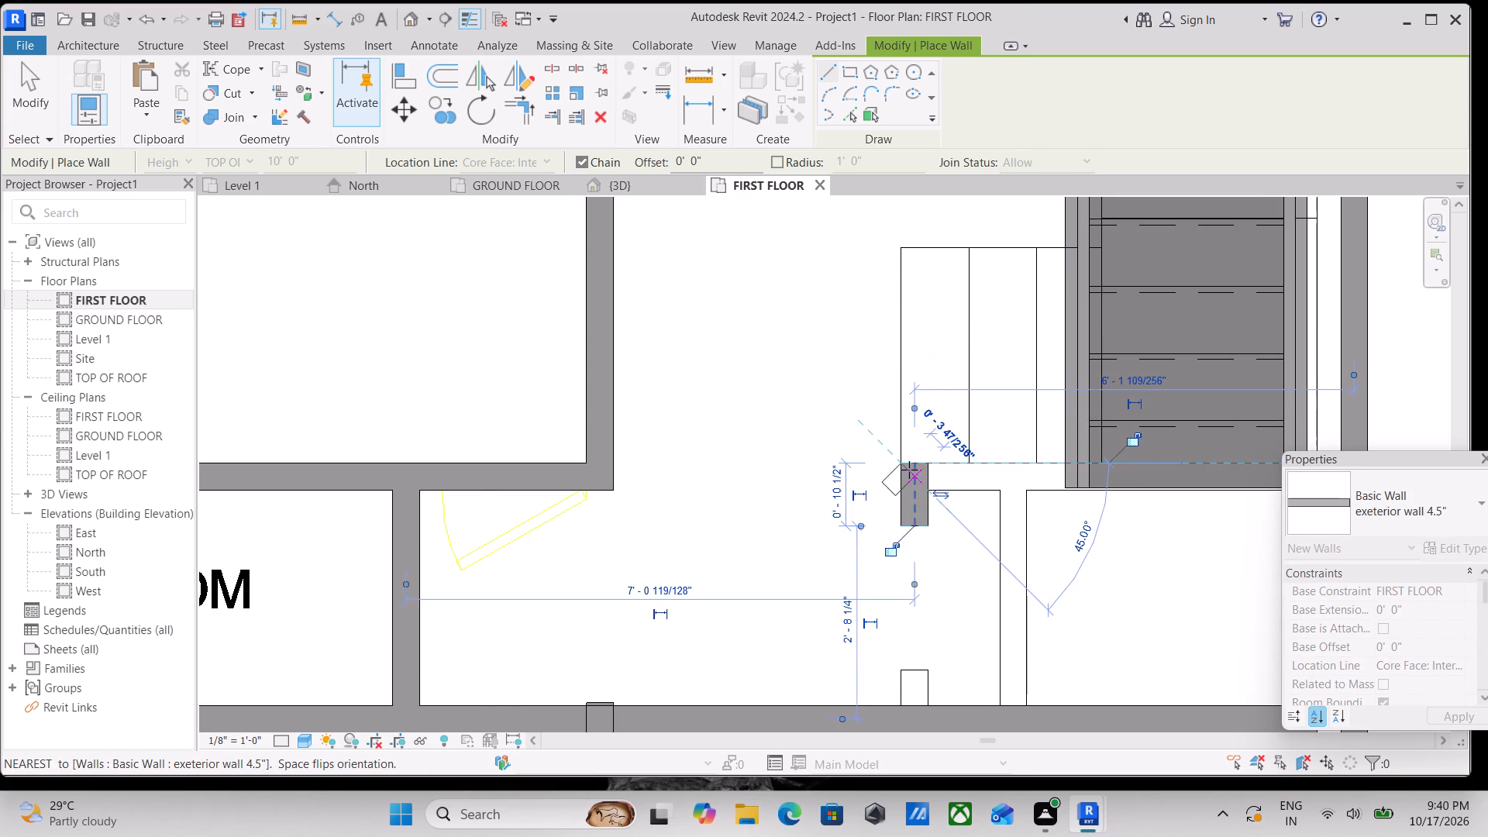
# Continue from the stub with a wall about 5' 7 1/4" long across the foot of the right unit's stairs toward the exterior wall.
pyautogui.scroll(-1, 932, 476)
pyautogui.moveTo(932, 476); pyautogui.dragTo(766, 479, button='middle')
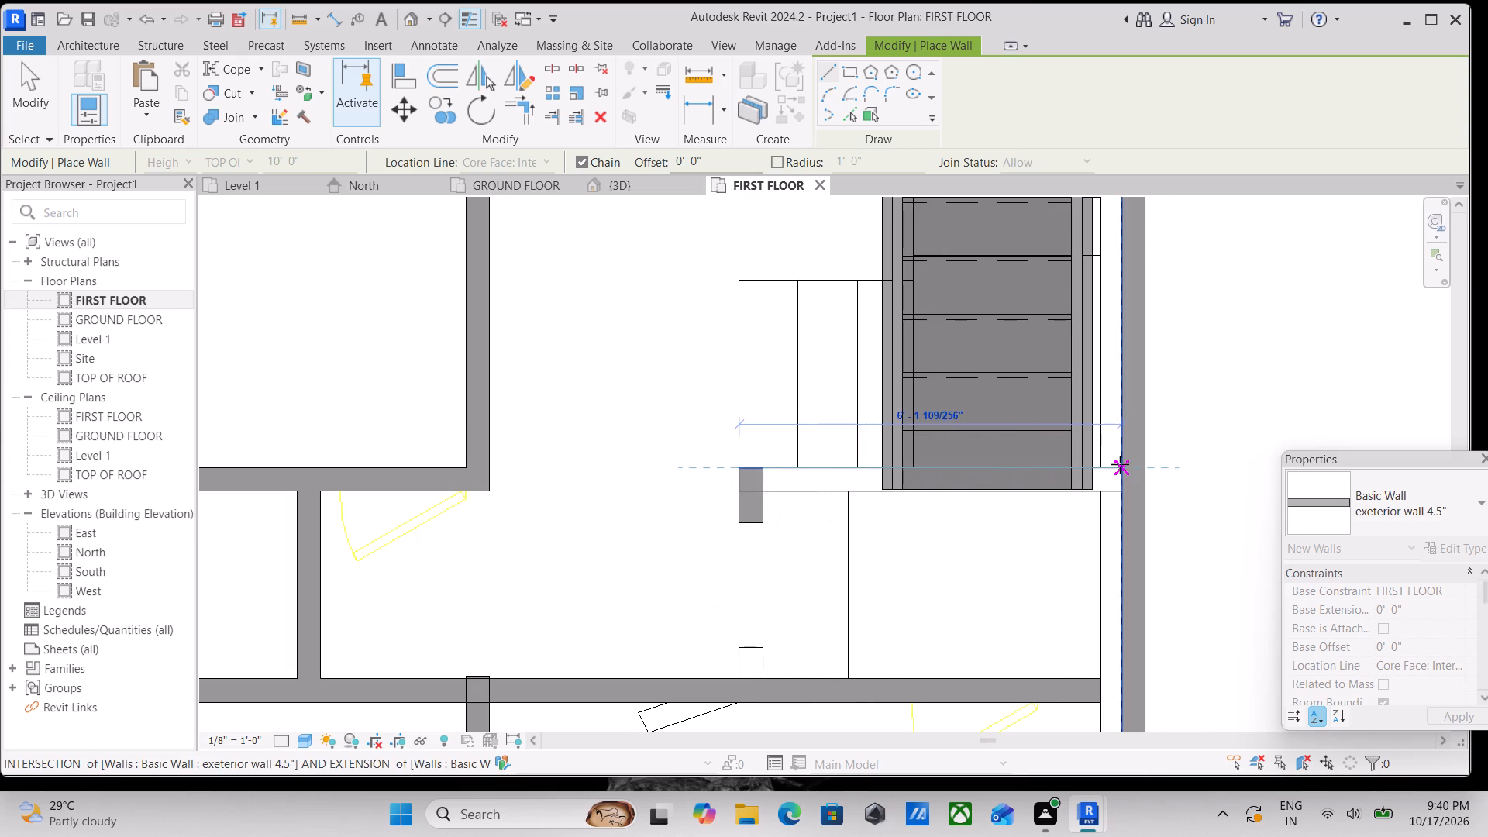
pyautogui.click(1102, 464)
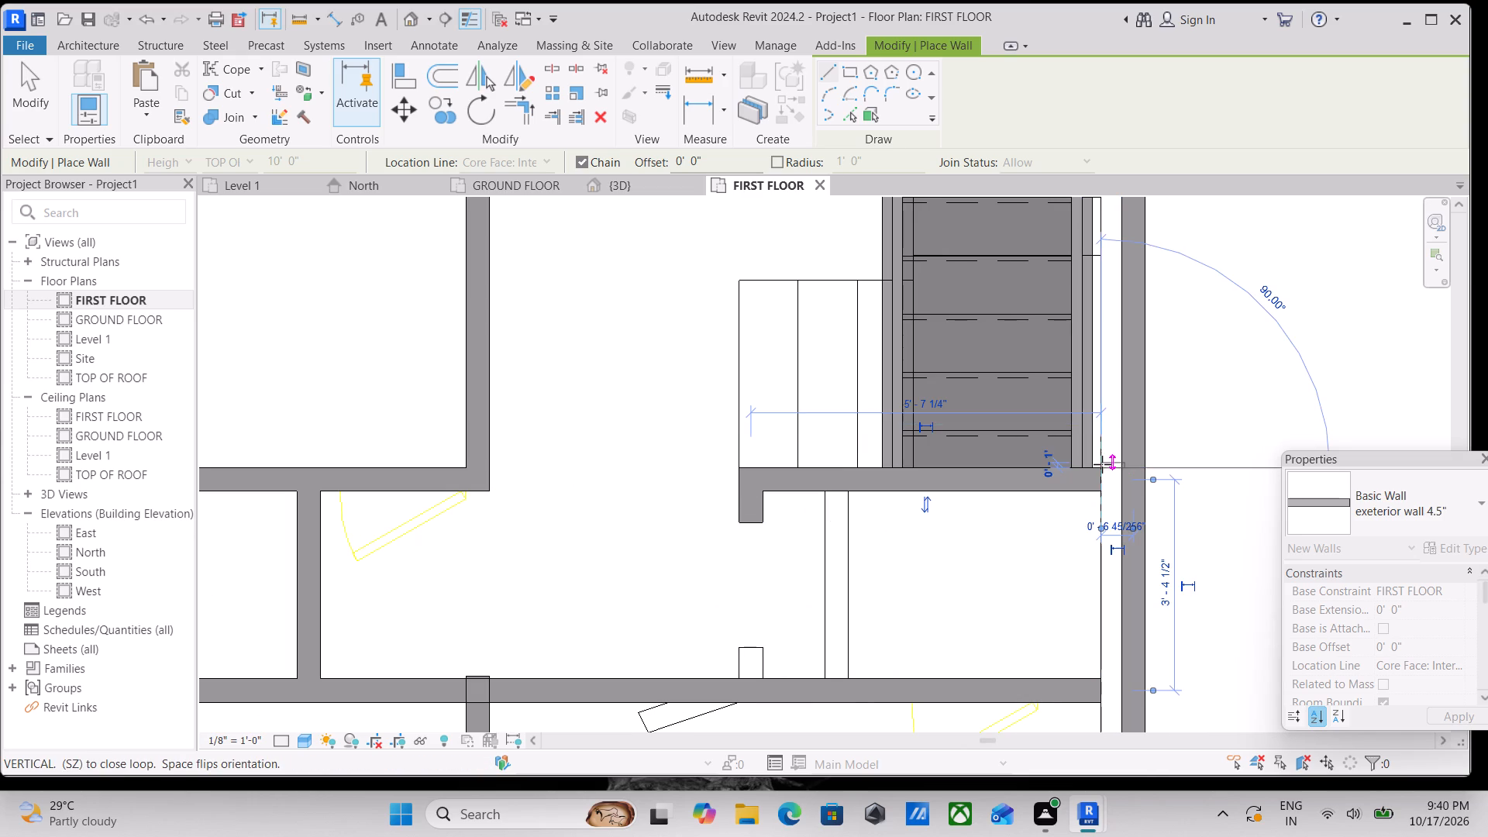
pyautogui.scroll(-4, 1102, 464)
pyautogui.press('Escape')
# Leave the Wall command and look over the first-floor plan for interior walls still missing in the right unit.
pyautogui.scroll(-7, 1102, 464)
pyautogui.moveTo(1028, 462); pyautogui.dragTo(1054, 495, button='middle')
pyautogui.scroll(-2, 986, 432)
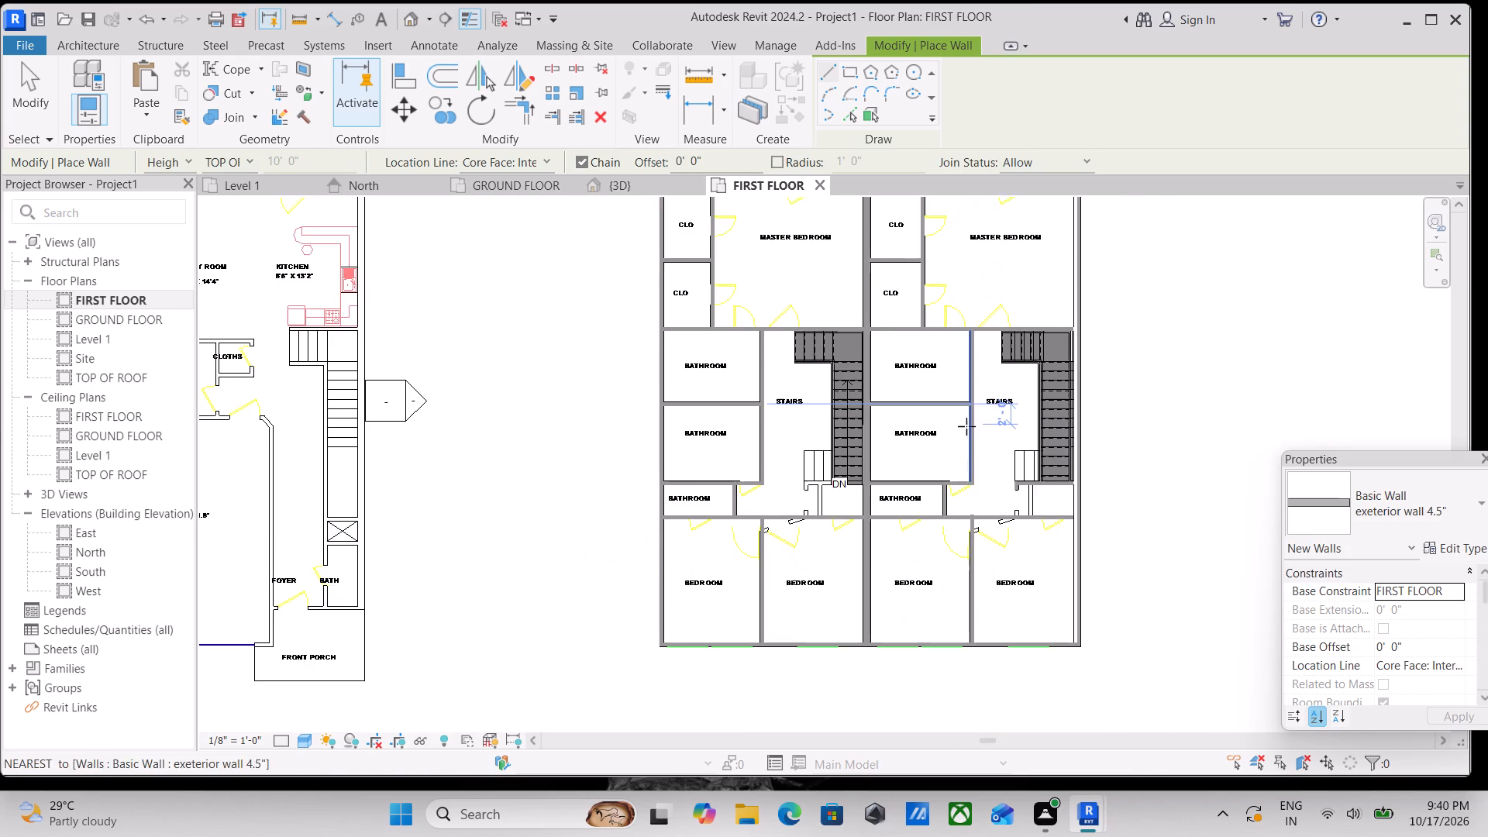
pyautogui.moveTo(966, 426); pyautogui.dragTo(961, 338, button='middle')
pyautogui.scroll(3, 999, 442)
pyautogui.scroll(-2, 1011, 453)
pyautogui.moveTo(1011, 453); pyautogui.dragTo(1035, 393, button='middle')
pyautogui.scroll(-1, 990, 418)
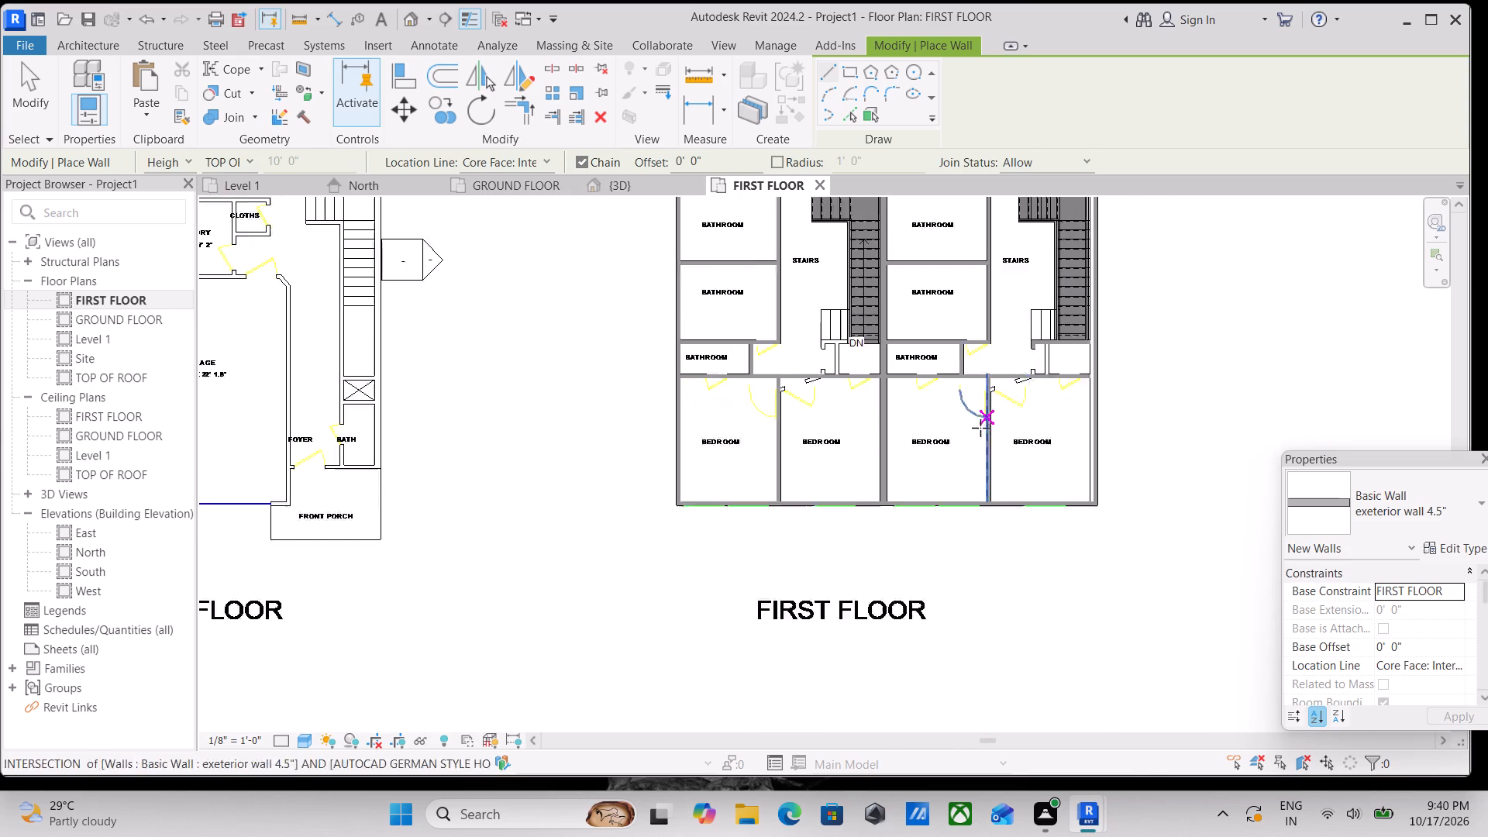
pyautogui.scroll(-1, 980, 428)
pyautogui.scroll(1, 1046, 442)
pyautogui.press('Escape')
pyautogui.scroll(3, 1001, 376)
pyautogui.scroll(3, 1097, 341)
pyautogui.scroll(-1, 963, 367)
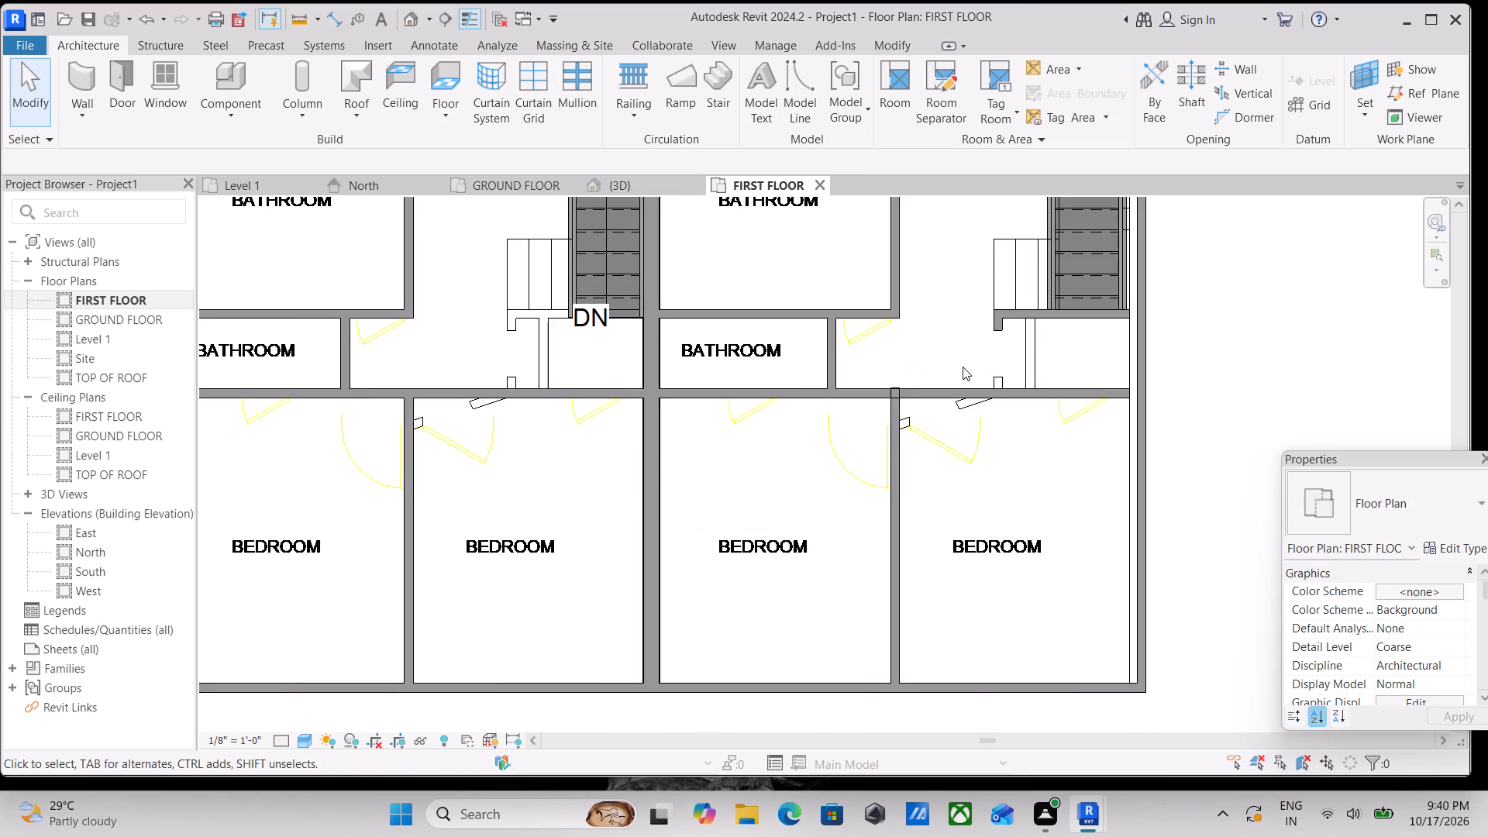
# Draw the 8 1/4" wall stub at the lower side of the right unit's closet opening, up from the bedroom wall, orientation flipped.
pyautogui.scroll(-1, 963, 367)
pyautogui.scroll(5, 1004, 353)
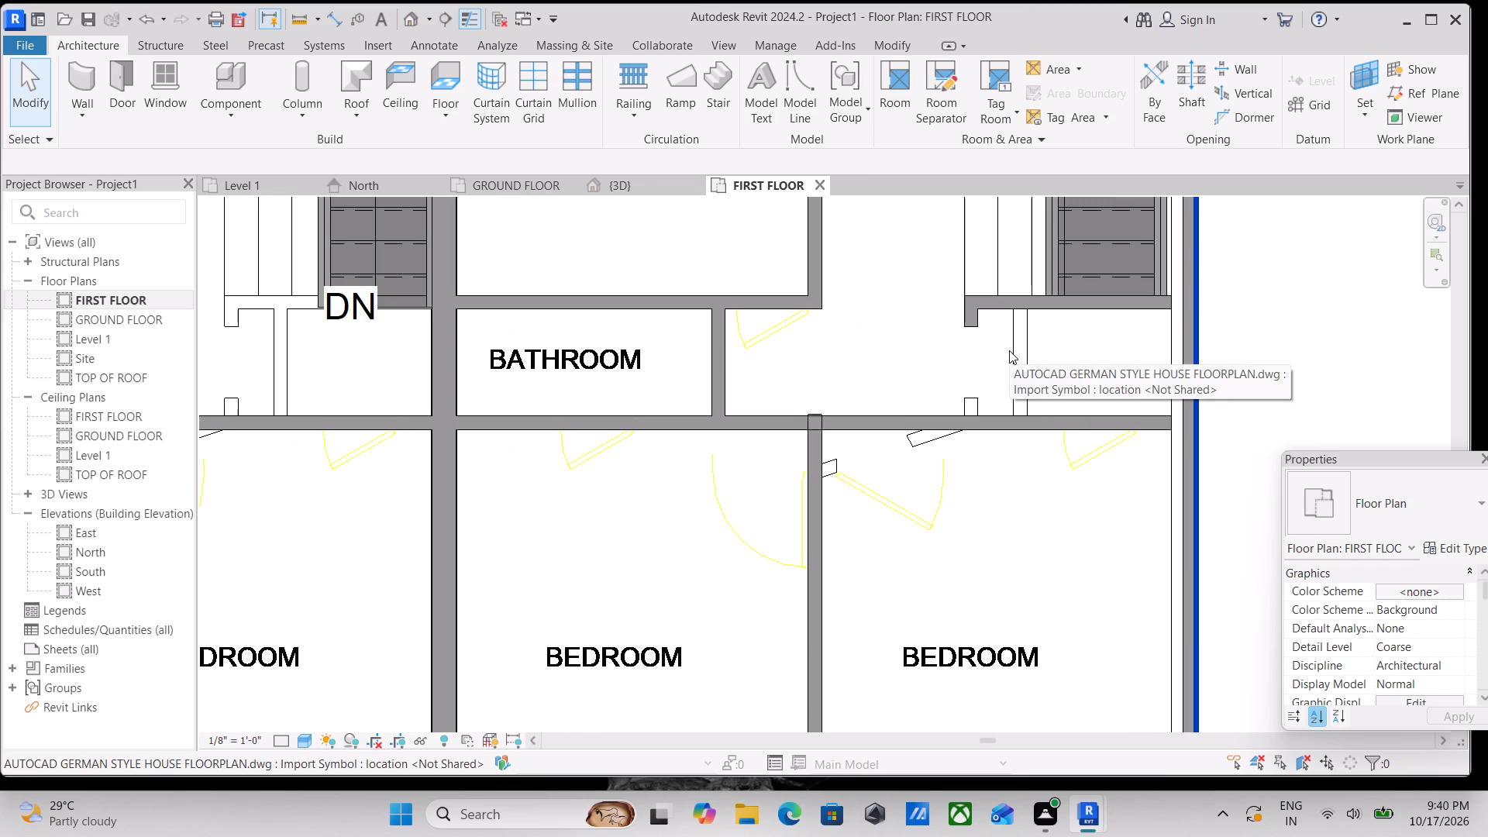
pyautogui.scroll(4, 982, 410)
pyautogui.write('wa')
pyautogui.scroll(2, 980, 415)
pyautogui.click(944, 409)
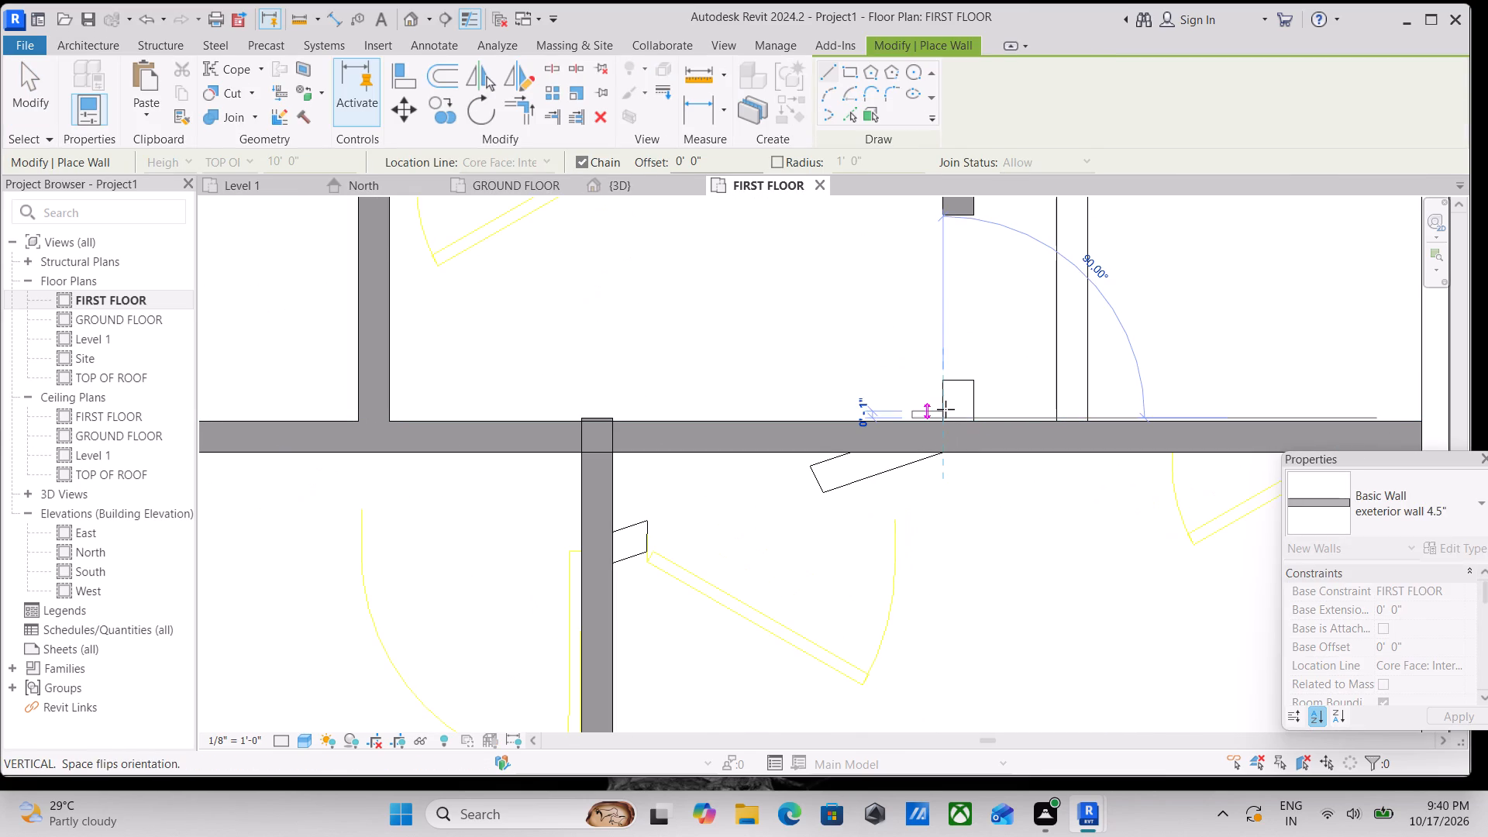
pyautogui.press('Escape')
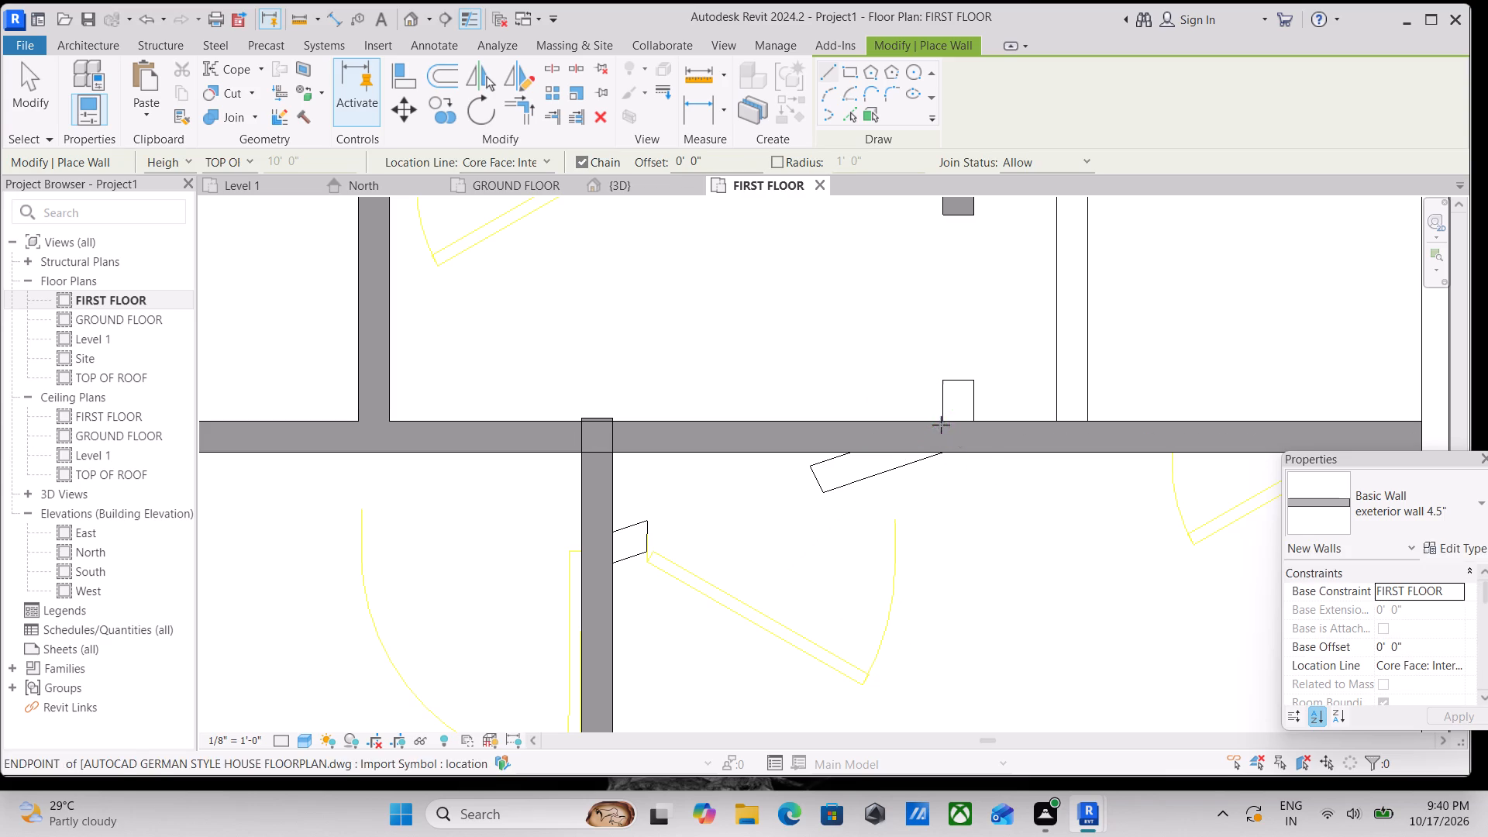
pyautogui.click(939, 425)
pyautogui.press('space')
pyautogui.click(942, 388)
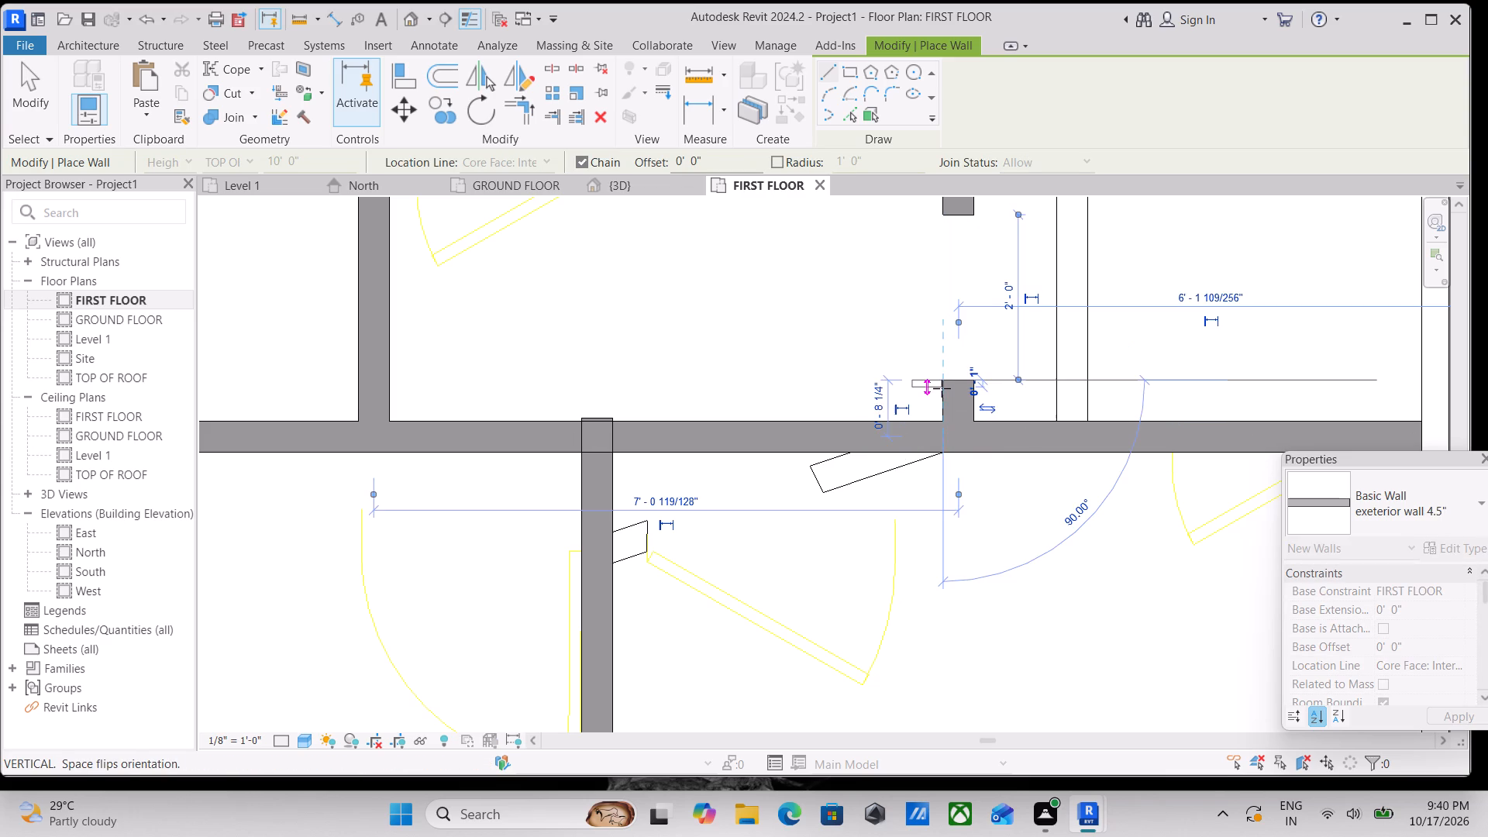
pyautogui.scroll(-3, 942, 388)
pyautogui.press('Escape')
# Draw the closet partition in the right unit from the bedroom wall up to the wall at the foot of the stairs, orientation flipped.
pyautogui.scroll(-1, 973, 374)
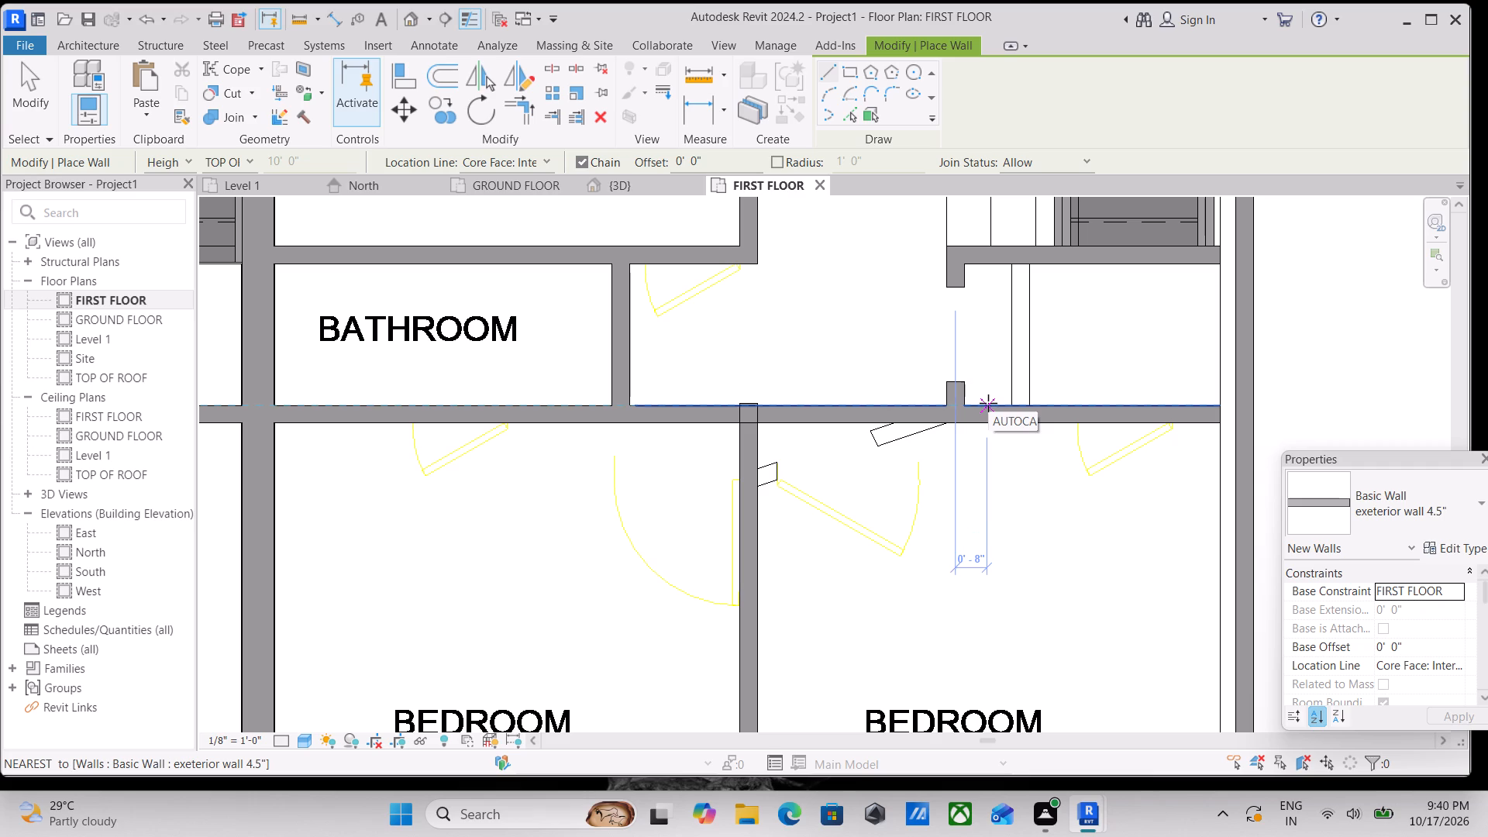
pyautogui.scroll(4, 1066, 395)
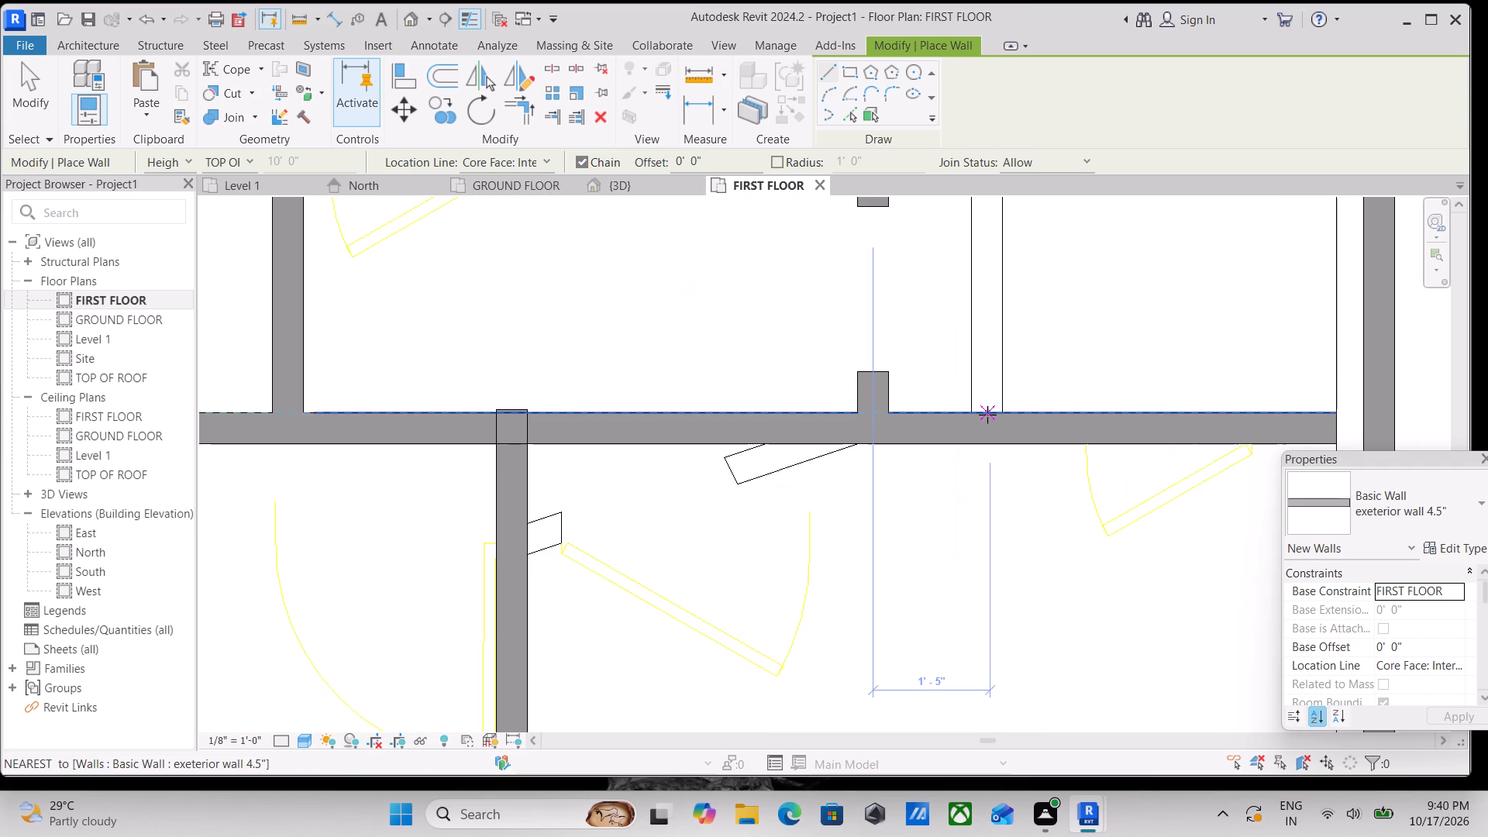
pyautogui.click(975, 411)
pyautogui.scroll(-1, 981, 339)
pyautogui.moveTo(982, 340); pyautogui.dragTo(990, 560, button='middle')
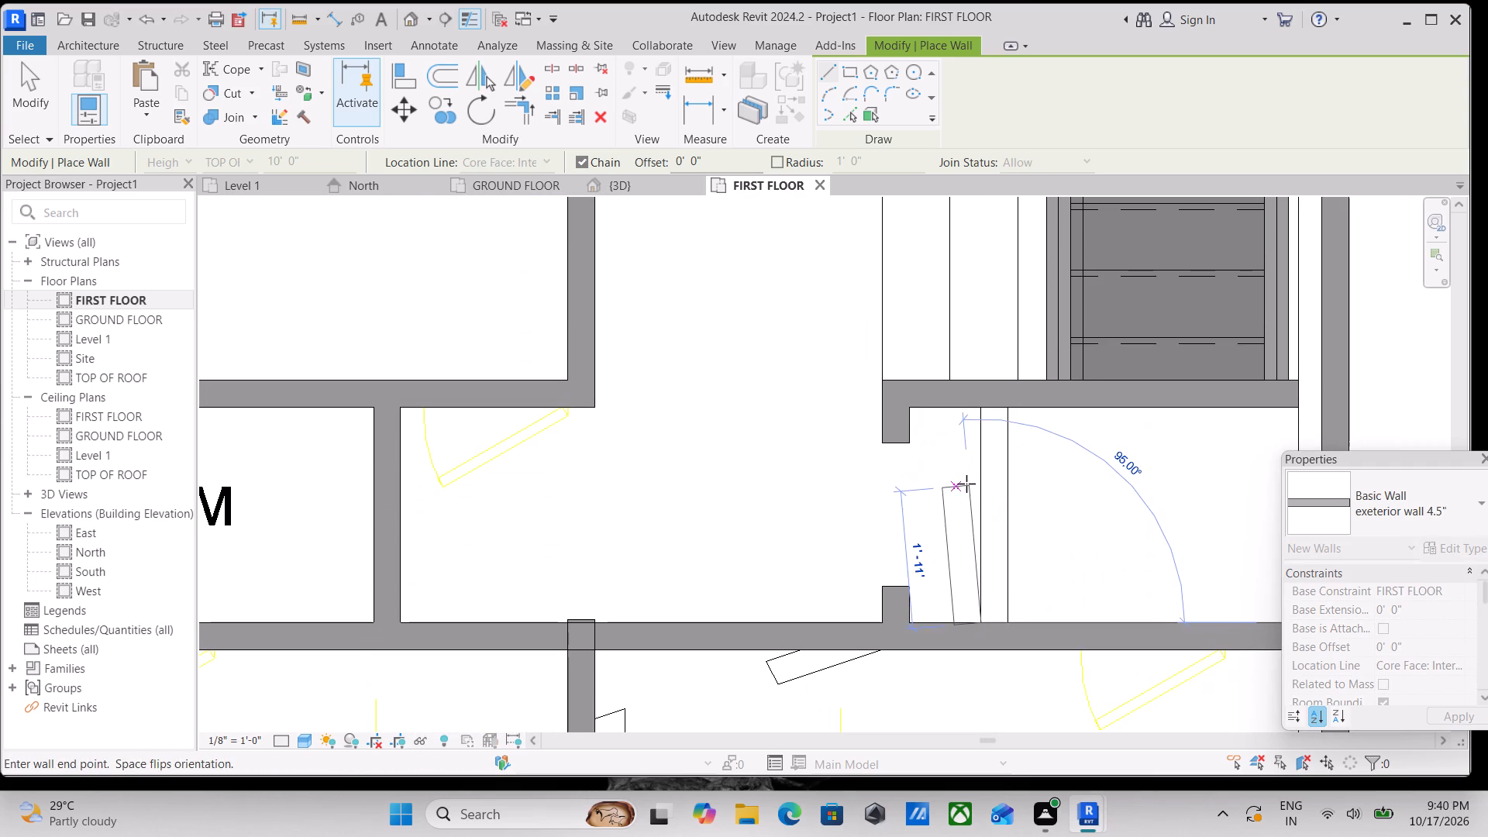
pyautogui.press('space')
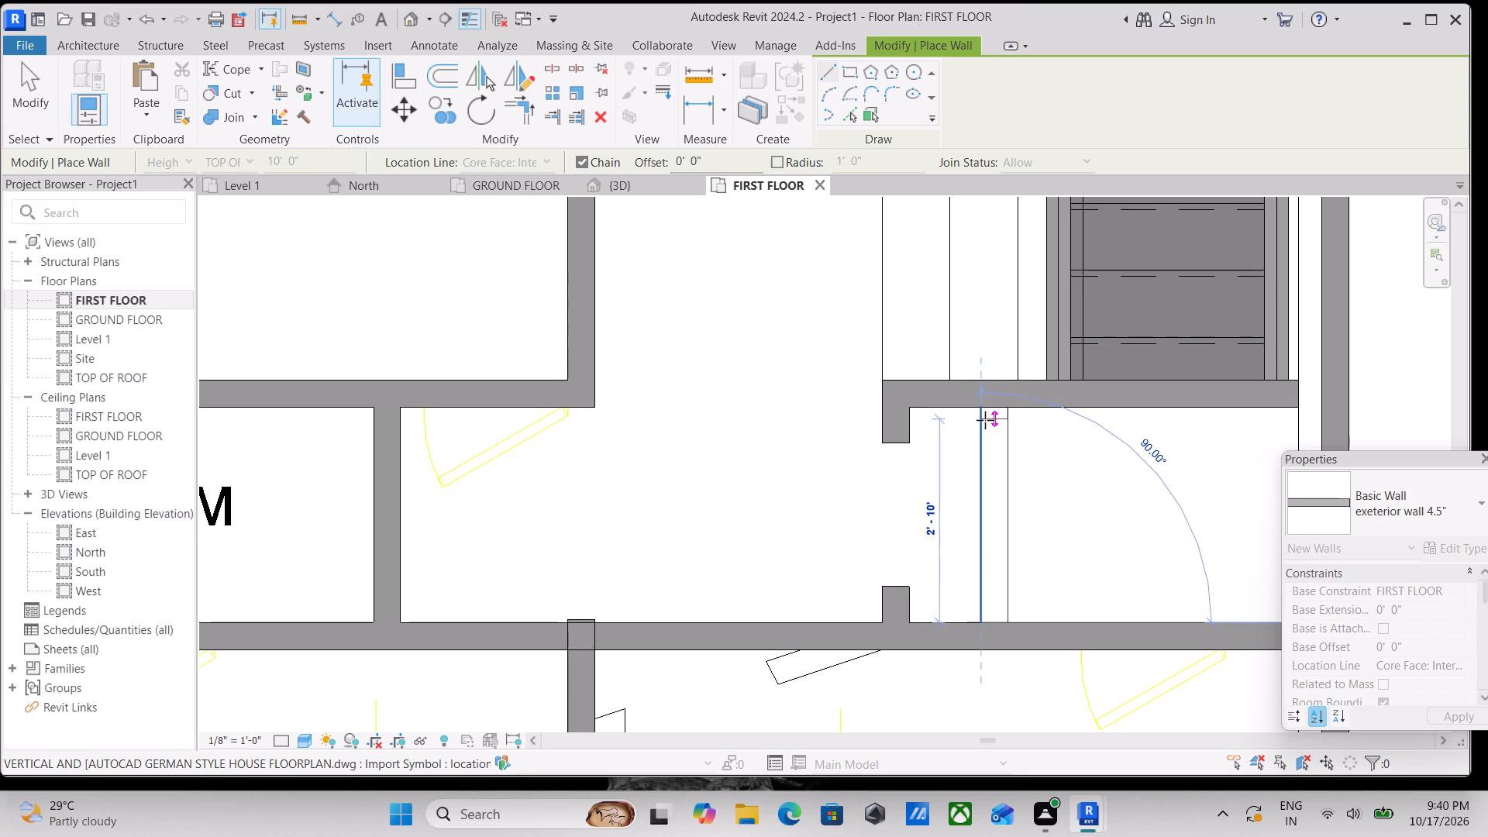
pyautogui.click(979, 408)
pyautogui.scroll(-4, 979, 408)
pyautogui.press('Escape')
# Draw the matching closet partition in the left unit from the bedroom wall up to the traced line at the stair foot, orientation flipped.
pyautogui.scroll(-15, 983, 412)
pyautogui.moveTo(852, 498); pyautogui.dragTo(977, 434, button='middle')
pyautogui.scroll(3, 870, 452)
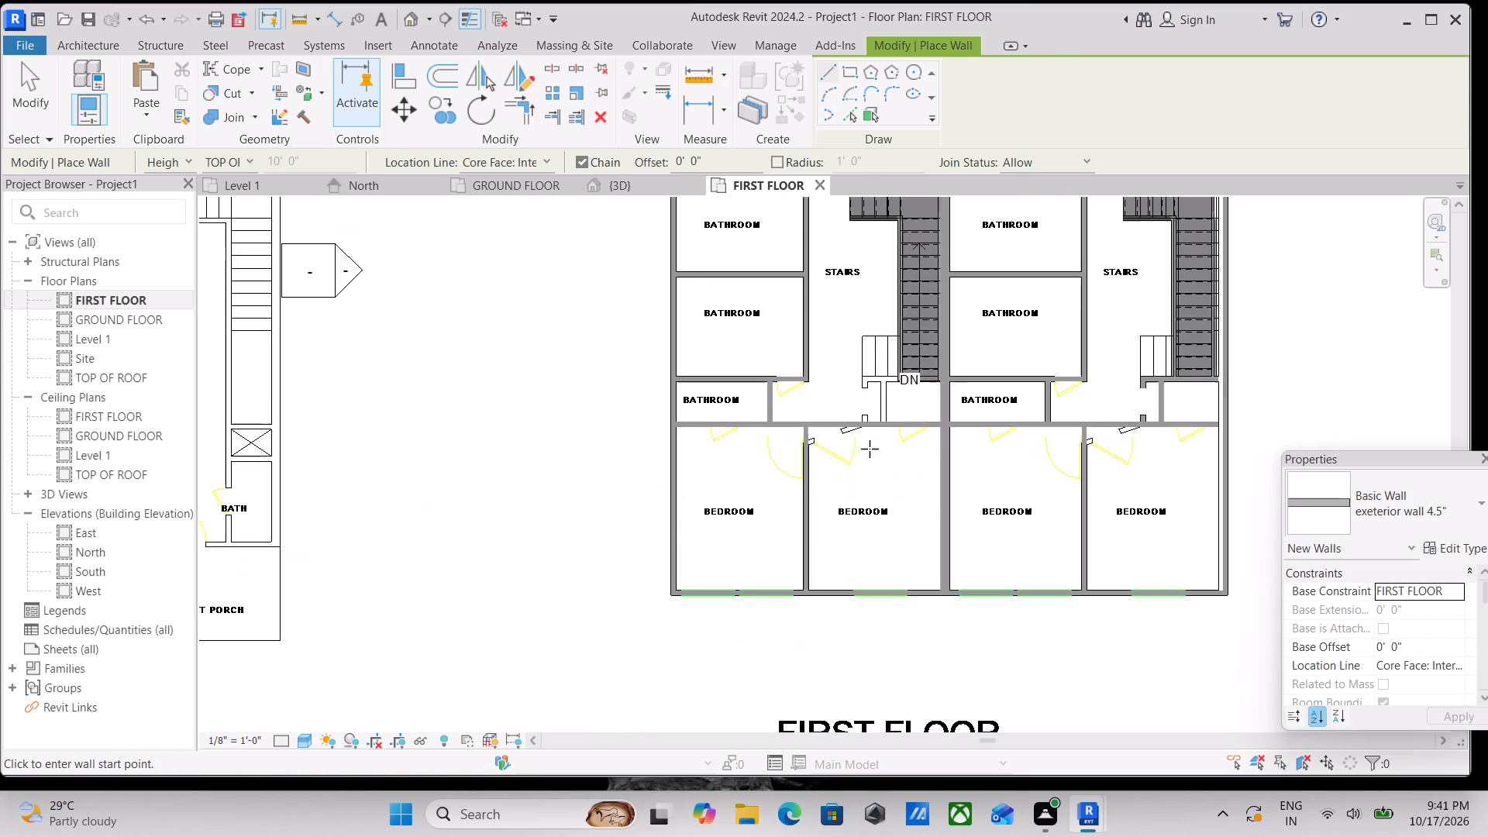
pyautogui.scroll(6, 834, 432)
pyautogui.scroll(7, 914, 405)
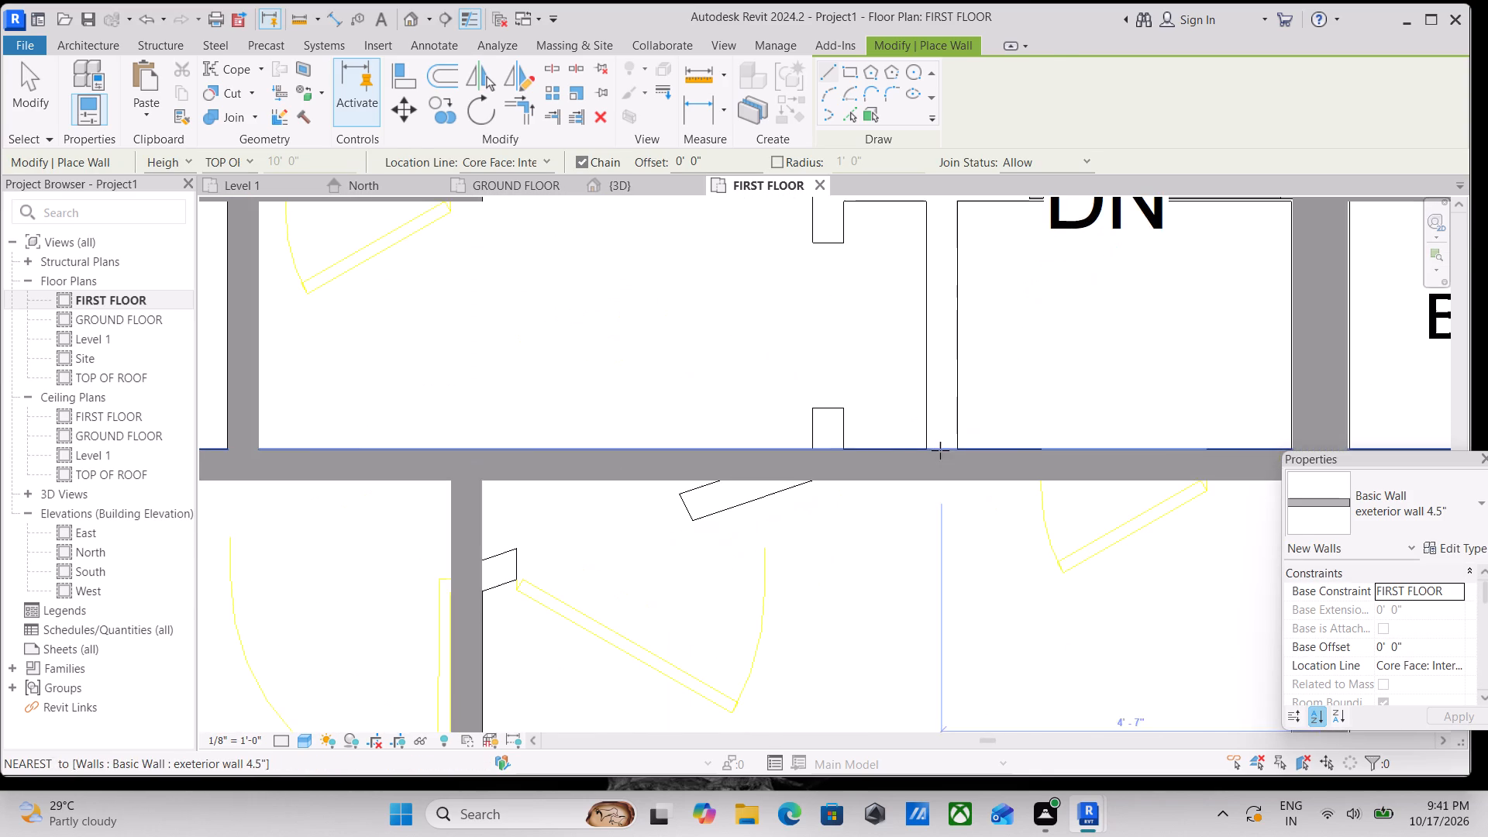
pyautogui.click(932, 446)
pyautogui.moveTo(947, 279); pyautogui.dragTo(951, 472, button='middle')
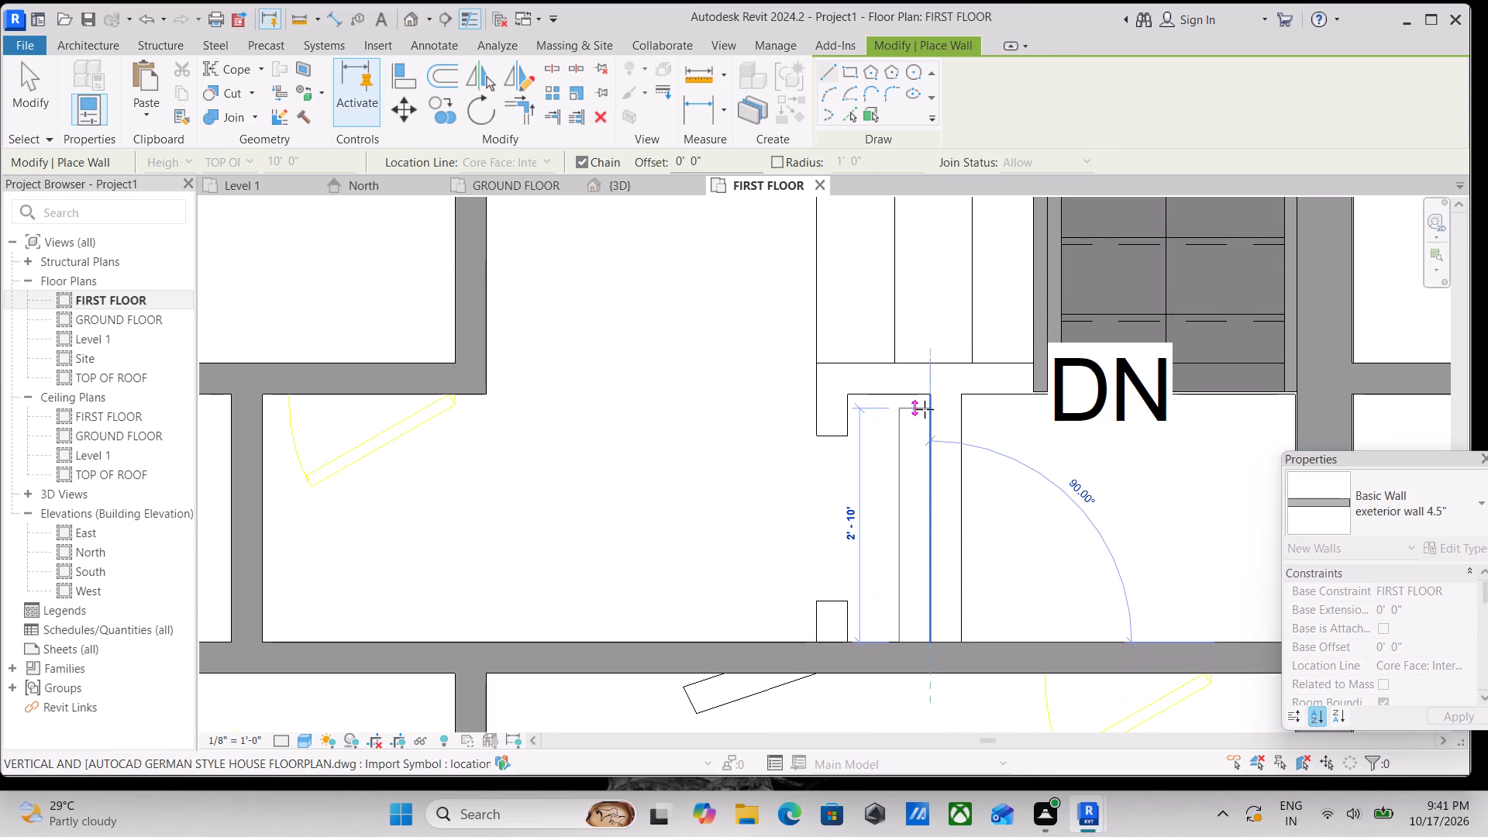
pyautogui.press('space')
pyautogui.click(928, 396)
pyautogui.press('Escape')
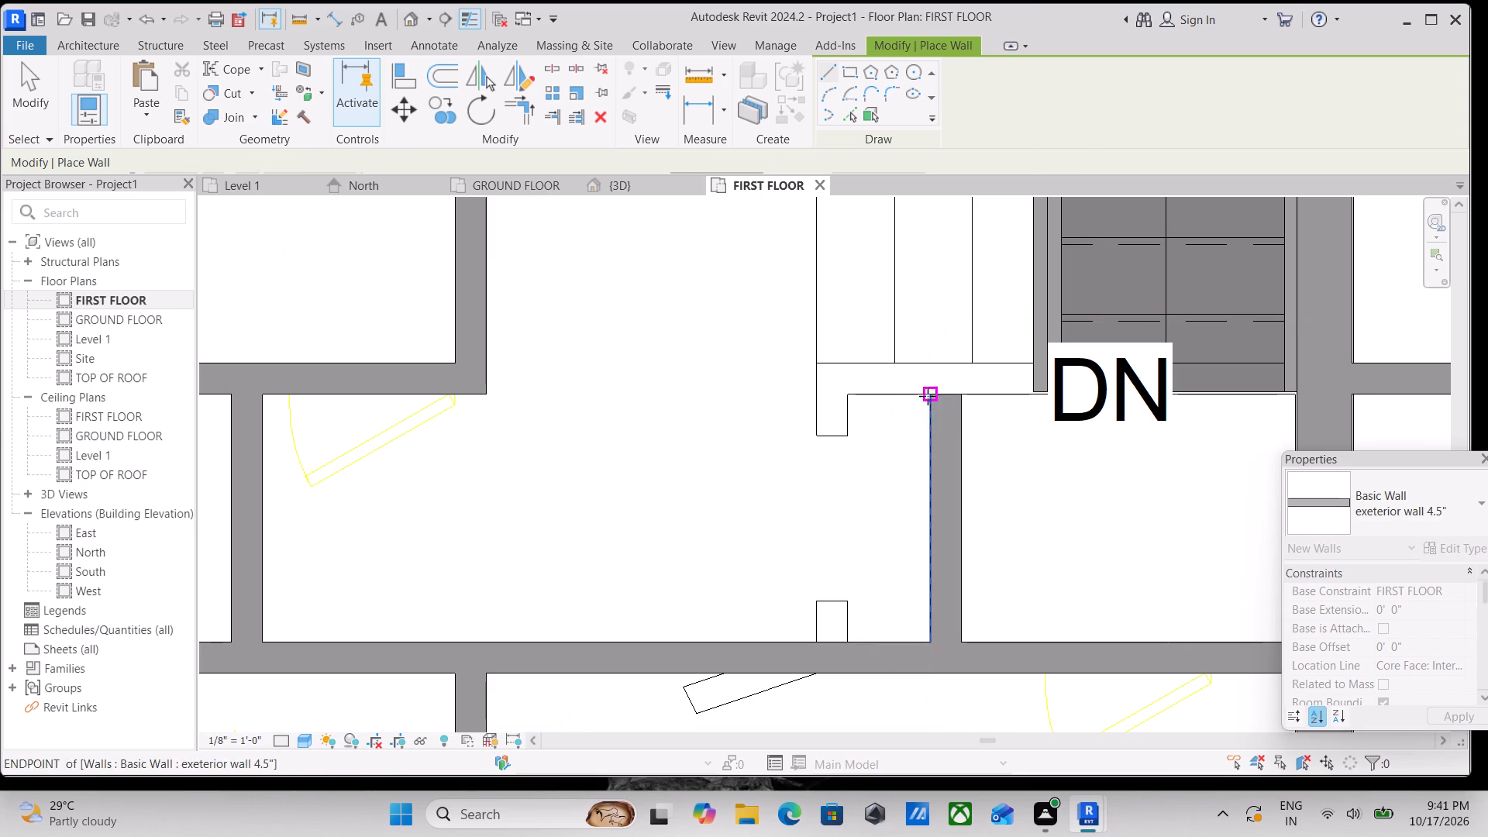
# Draw the 6" wall stub at the upper side of the left unit's closet opening and continue it across the stair foot to the party wall.
pyautogui.click(846, 436)
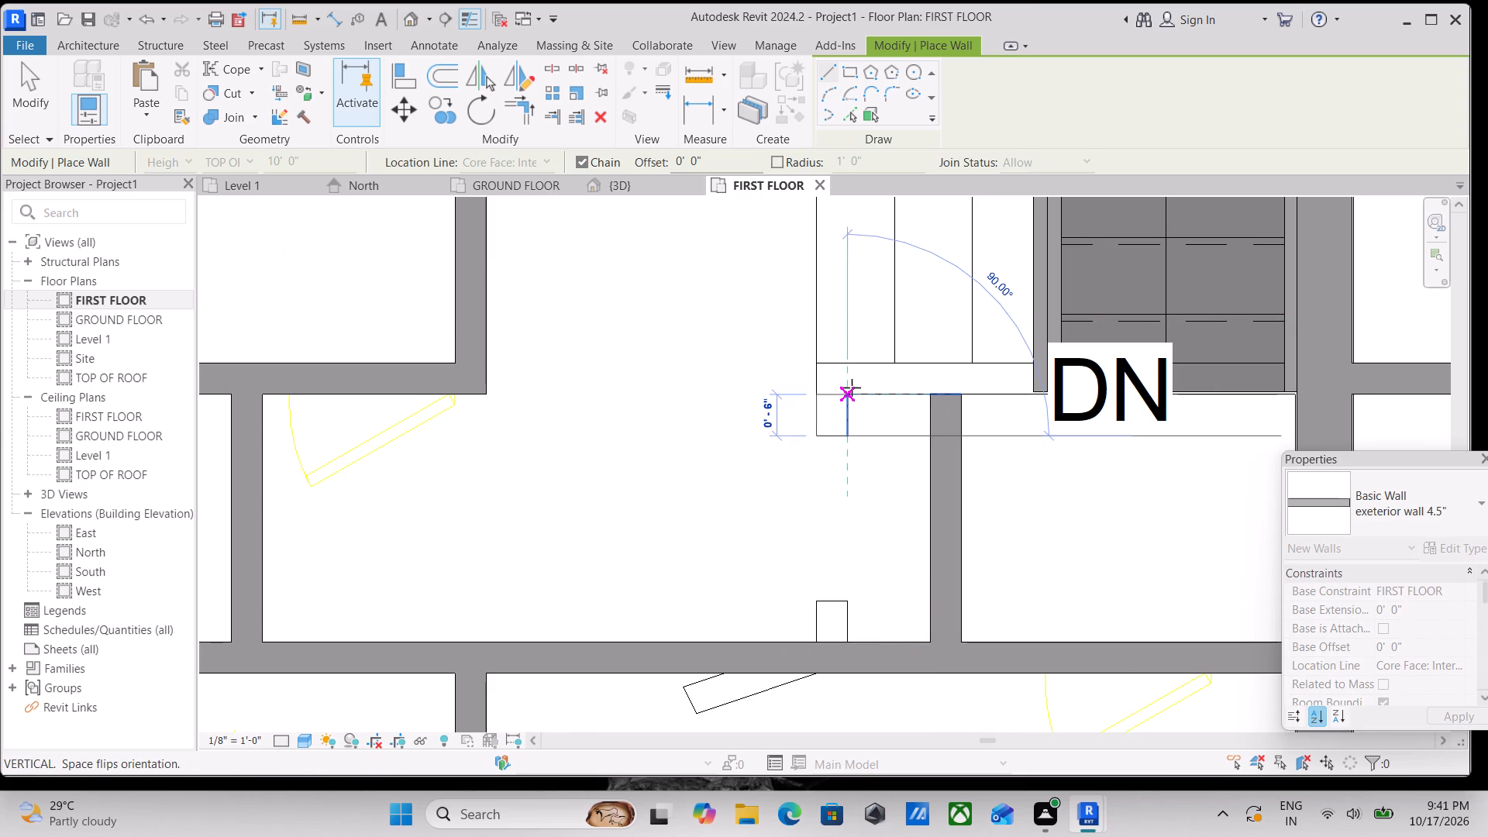
pyautogui.click(852, 391)
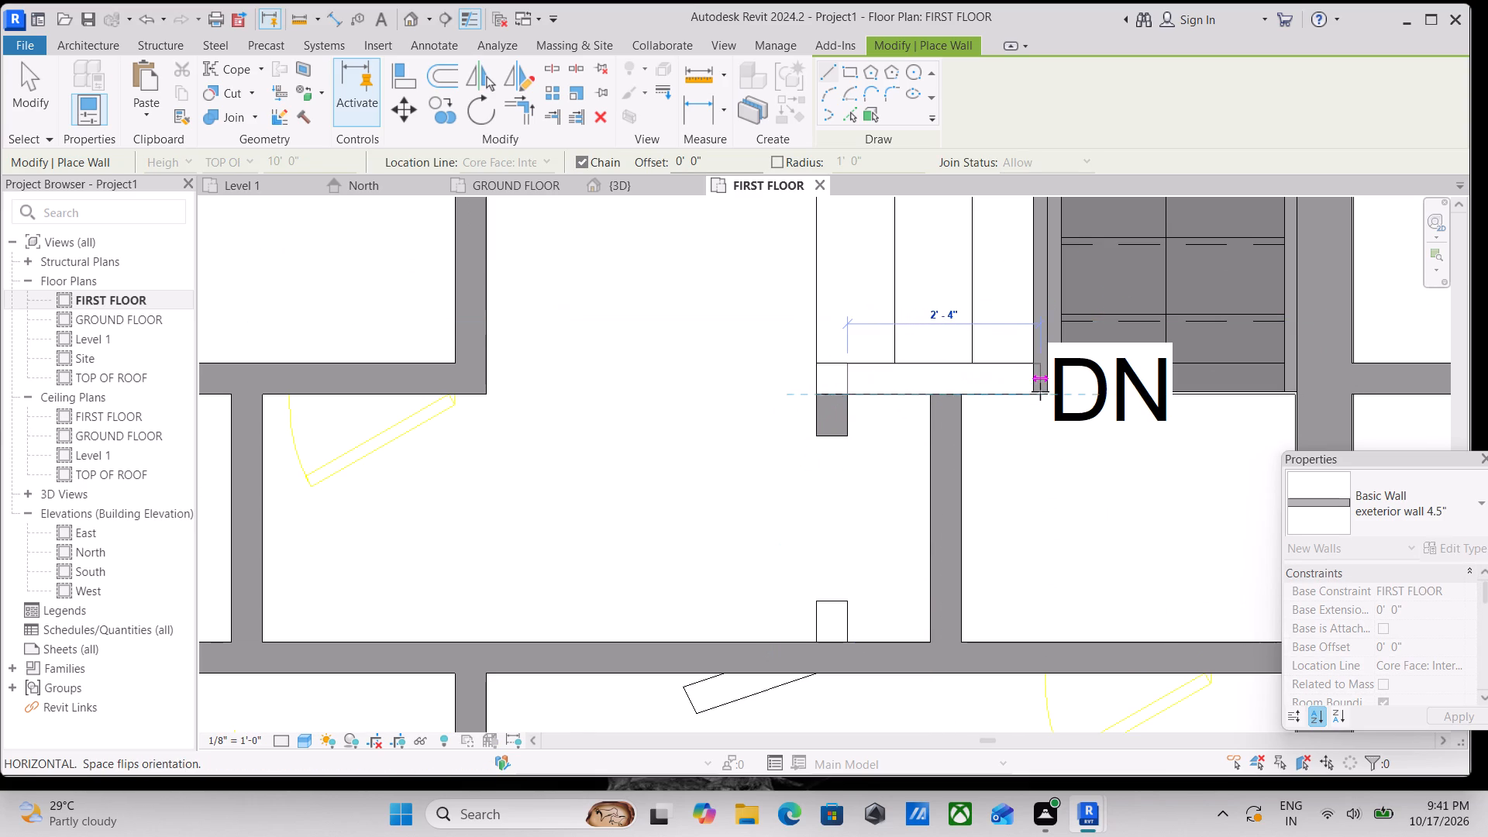
pyautogui.click(1040, 391)
pyautogui.press('Escape')
pyautogui.scroll(-3, 1040, 391)
pyautogui.click(1040, 391)
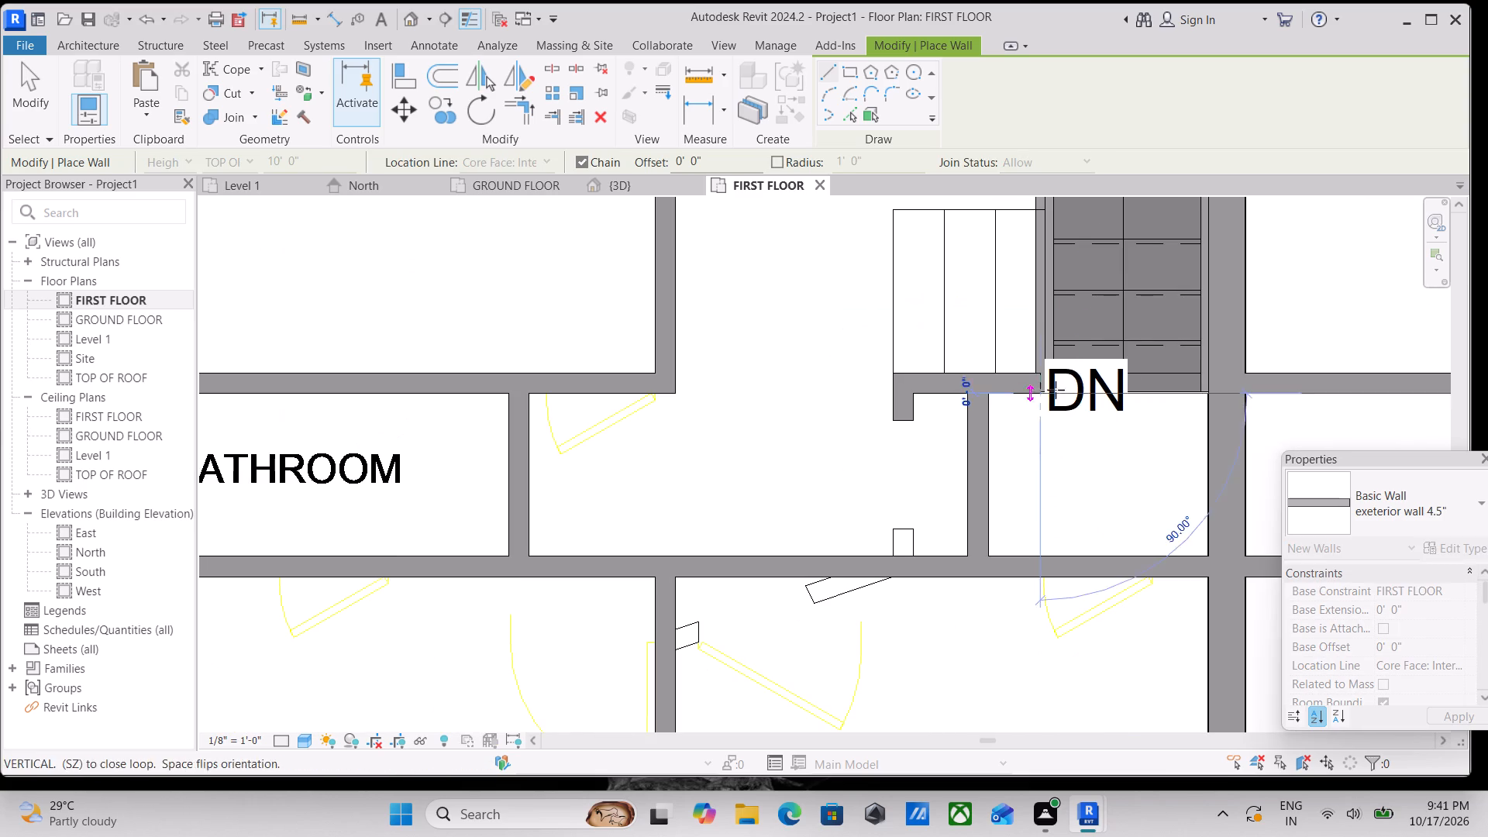
pyautogui.click(1230, 391)
pyautogui.press('Escape')
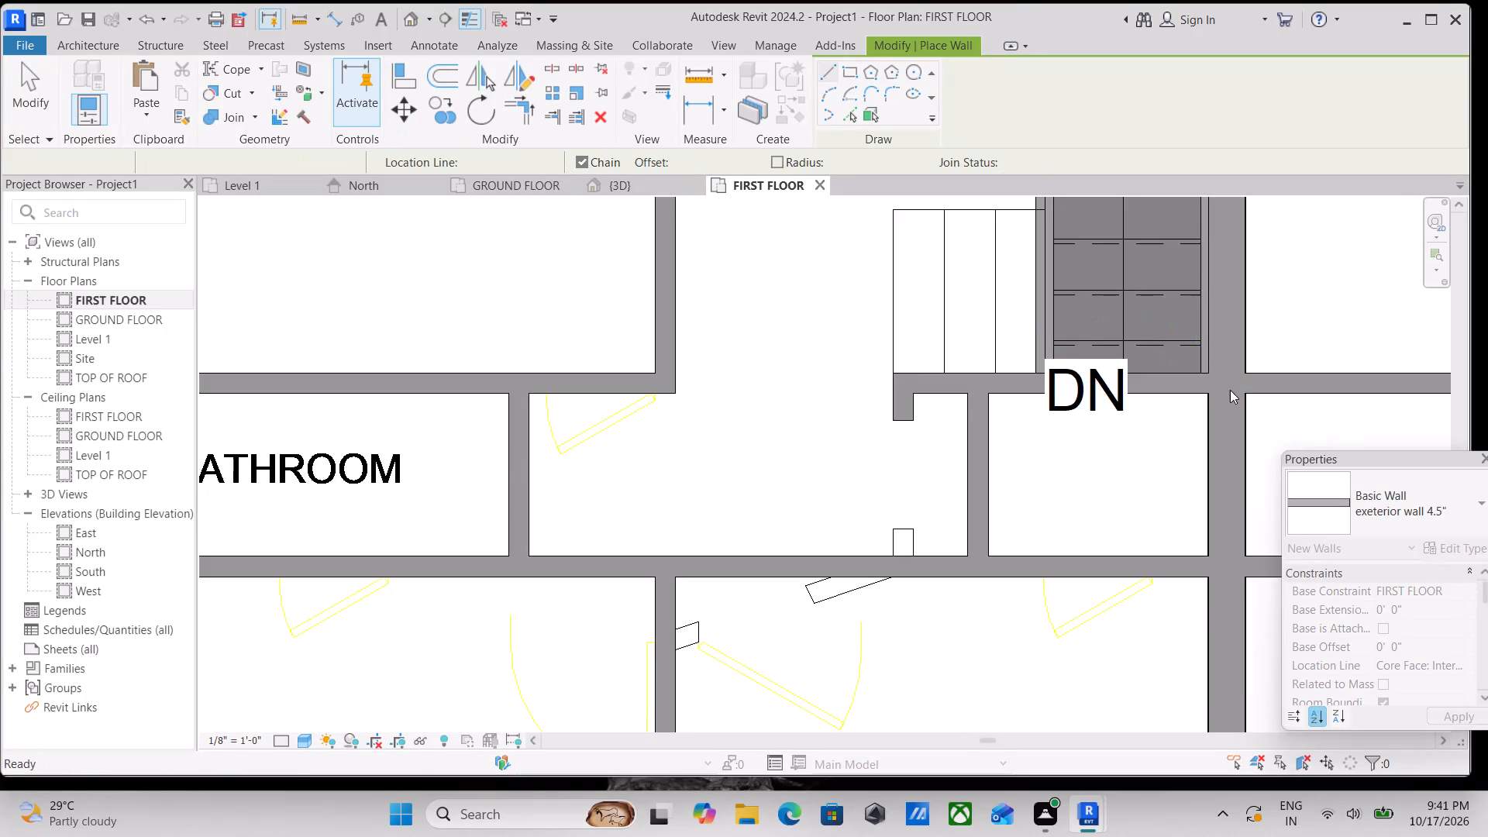
# Look over the first-floor plan of both units for missing walls, leave the Wall command and check the right unit's stairs.
pyautogui.scroll(-7, 1230, 390)
pyautogui.moveTo(1194, 408); pyautogui.dragTo(1197, 347, button='middle')
pyautogui.scroll(3, 1117, 478)
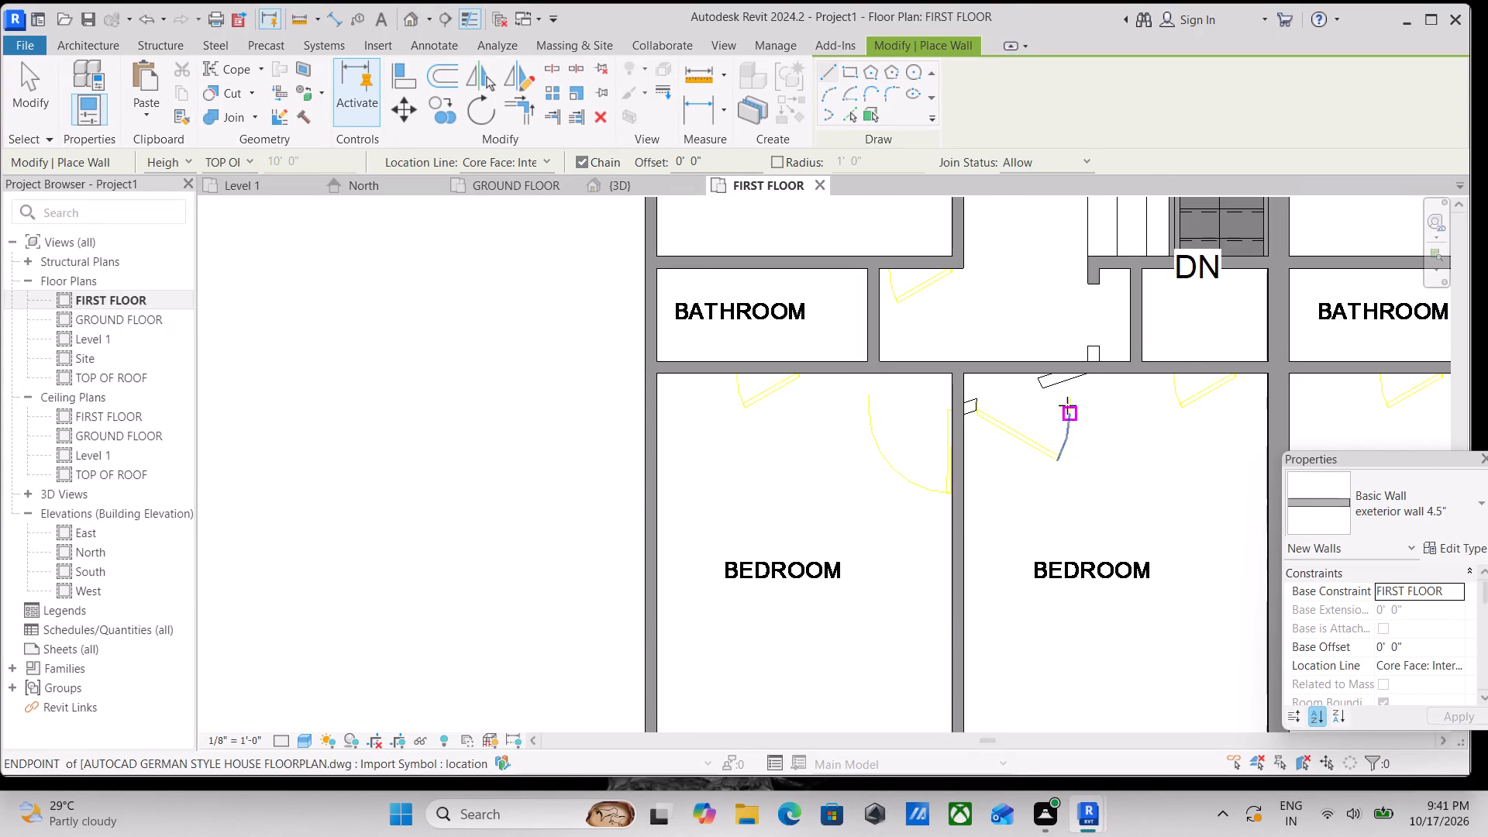
pyautogui.scroll(-5, 1076, 394)
pyautogui.moveTo(952, 417); pyautogui.dragTo(1012, 583, button='middle')
pyautogui.scroll(1, 1012, 583)
pyautogui.moveTo(1128, 462); pyautogui.dragTo(1128, 613, button='middle')
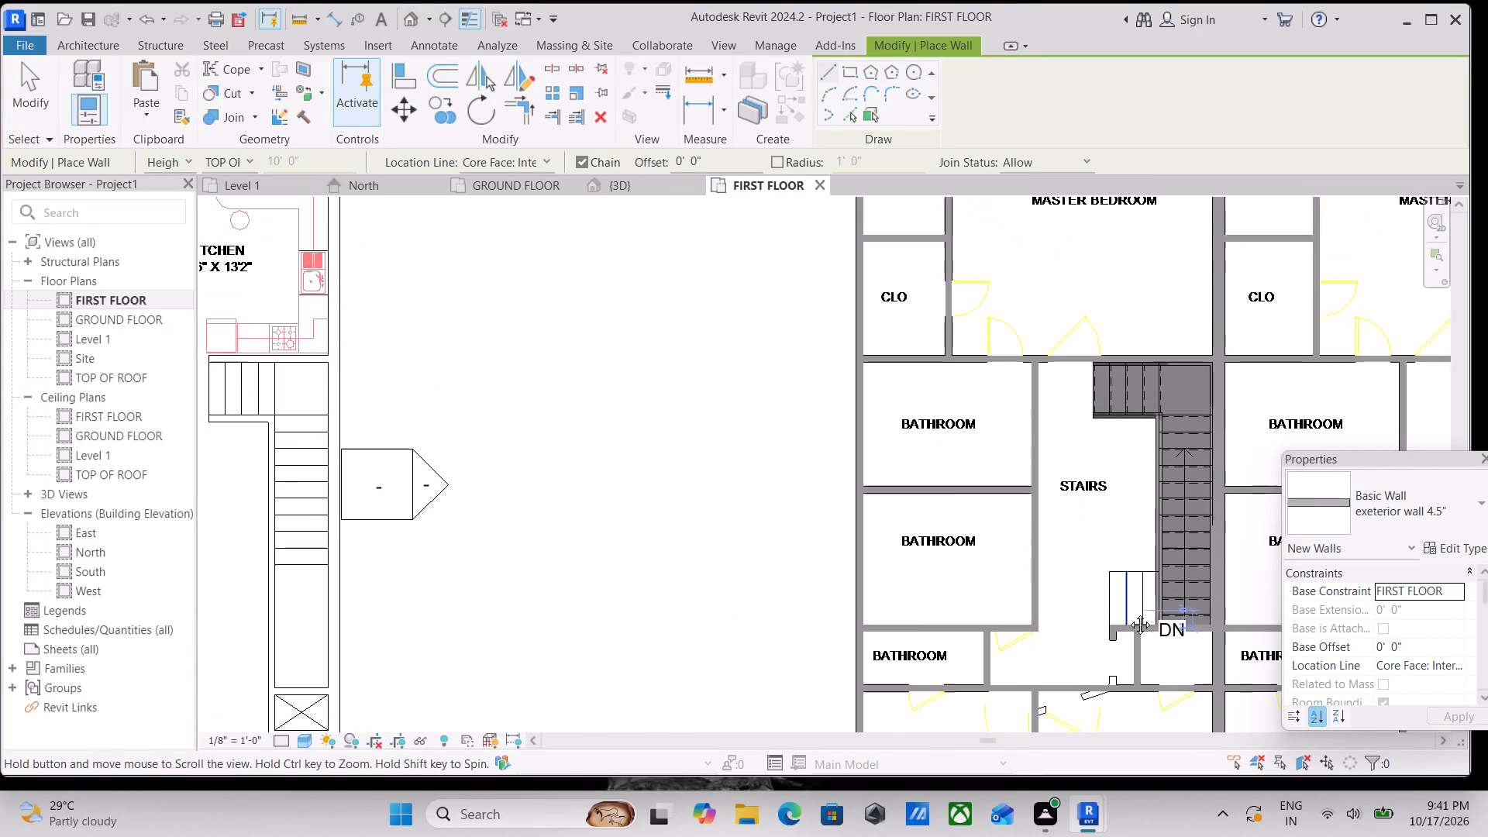
pyautogui.moveTo(1128, 613); pyautogui.dragTo(1130, 613, button='middle')
pyautogui.moveTo(1100, 515); pyautogui.dragTo(1108, 651, button='middle')
pyautogui.scroll(-3, 1108, 509)
pyautogui.moveTo(1108, 509); pyautogui.dragTo(1097, 398, button='middle')
pyautogui.scroll(-1, 1122, 546)
pyautogui.moveTo(1107, 515); pyautogui.dragTo(1063, 355, button='middle')
pyautogui.moveTo(1055, 487); pyautogui.dragTo(1082, 608, button='middle')
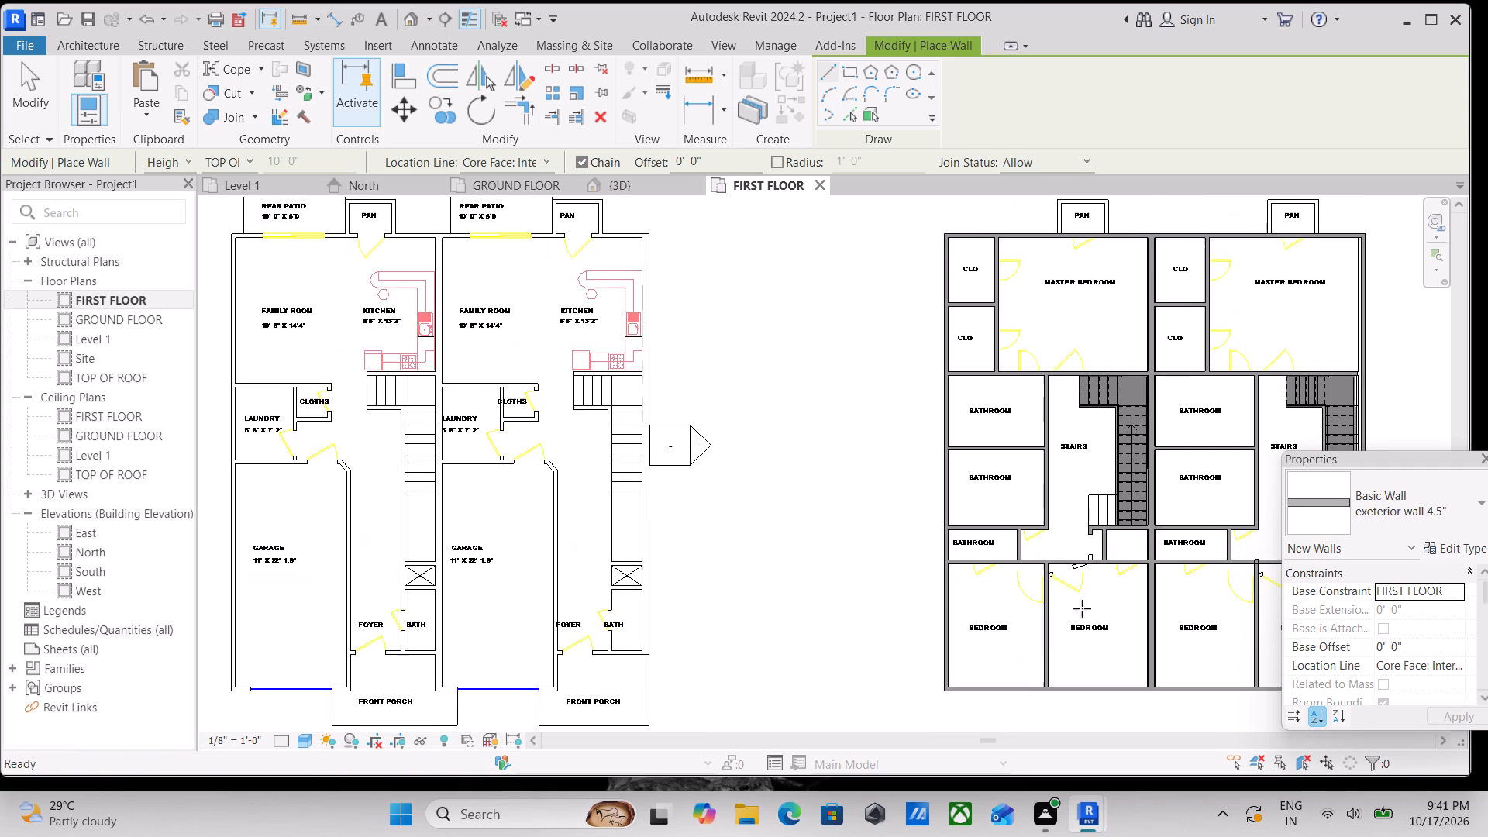
pyautogui.moveTo(1086, 436); pyautogui.dragTo(1086, 560, button='middle')
pyautogui.moveTo(1146, 384); pyautogui.dragTo(1029, 453, button='middle')
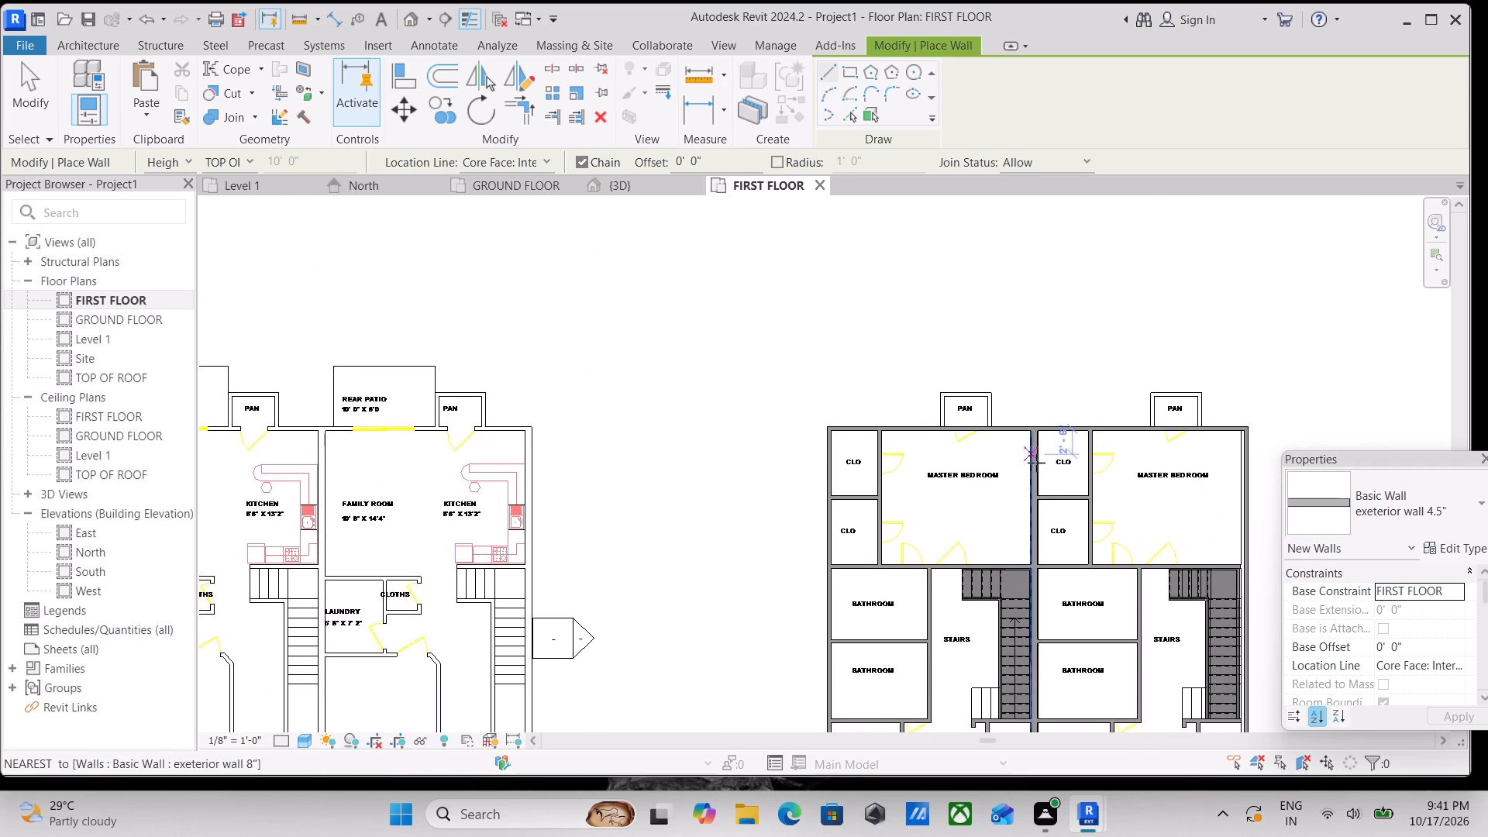
pyautogui.scroll(2, 1170, 477)
pyautogui.scroll(-2, 1054, 488)
pyautogui.moveTo(1056, 492); pyautogui.dragTo(1037, 463, button='middle')
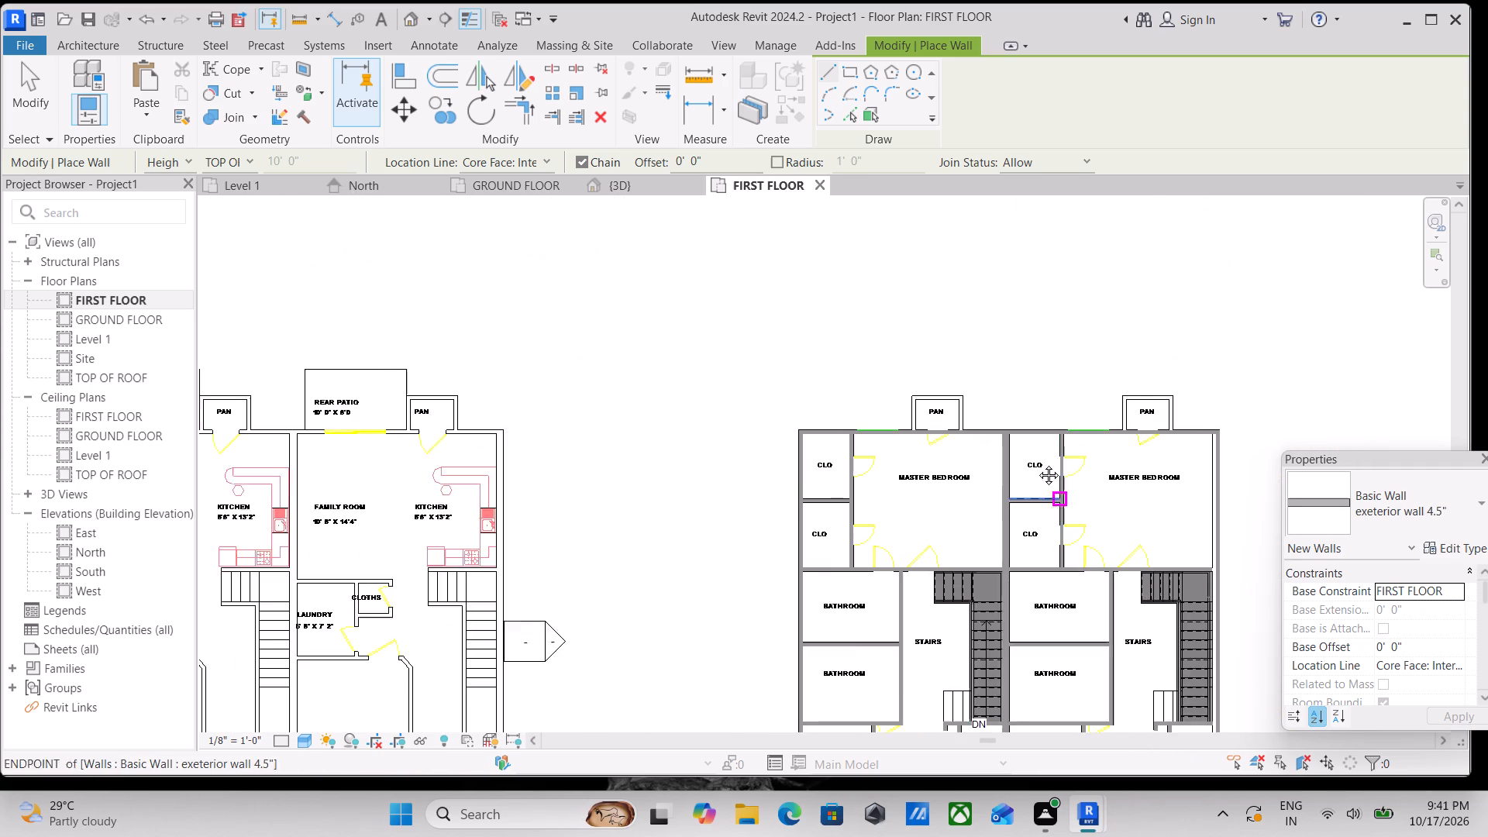
pyautogui.moveTo(1037, 463); pyautogui.dragTo(980, 314, button='middle')
pyautogui.scroll(3, 1054, 494)
pyautogui.scroll(3, 1026, 345)
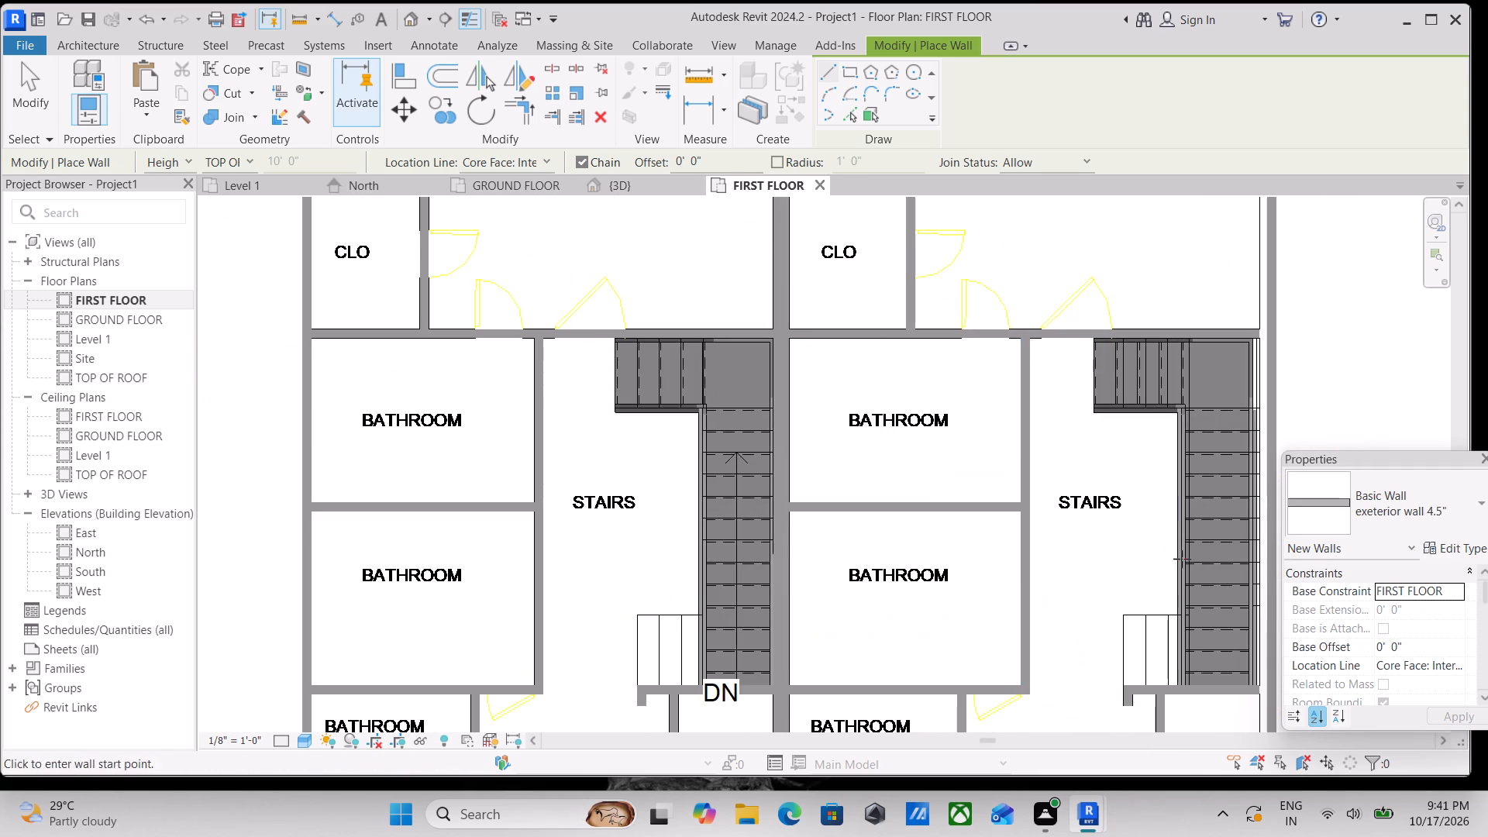
pyautogui.press('Escape')
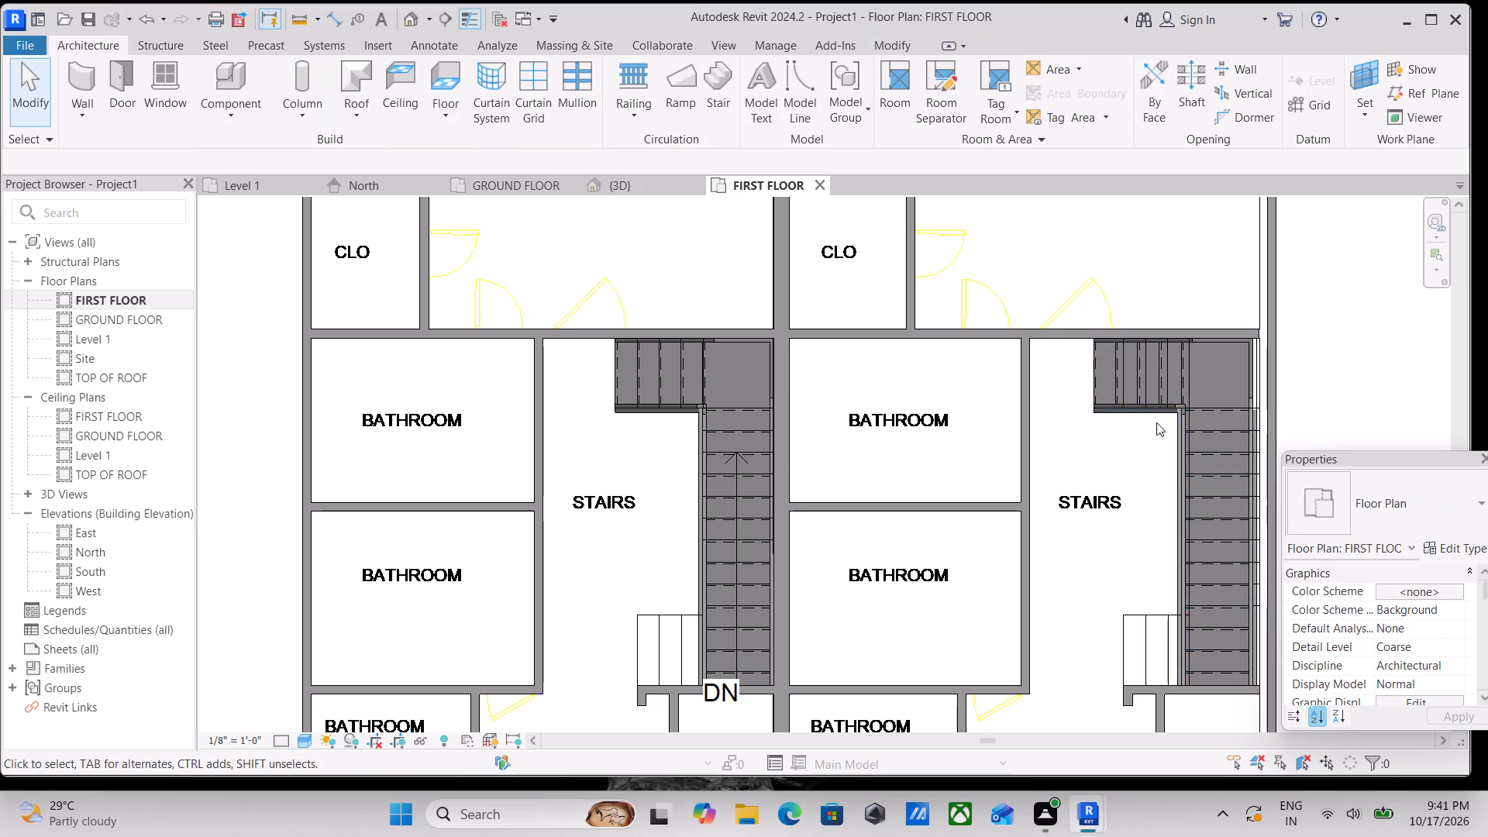
pyautogui.press('Escape')
pyautogui.click(1108, 416)
pyautogui.scroll(2, 1110, 406)
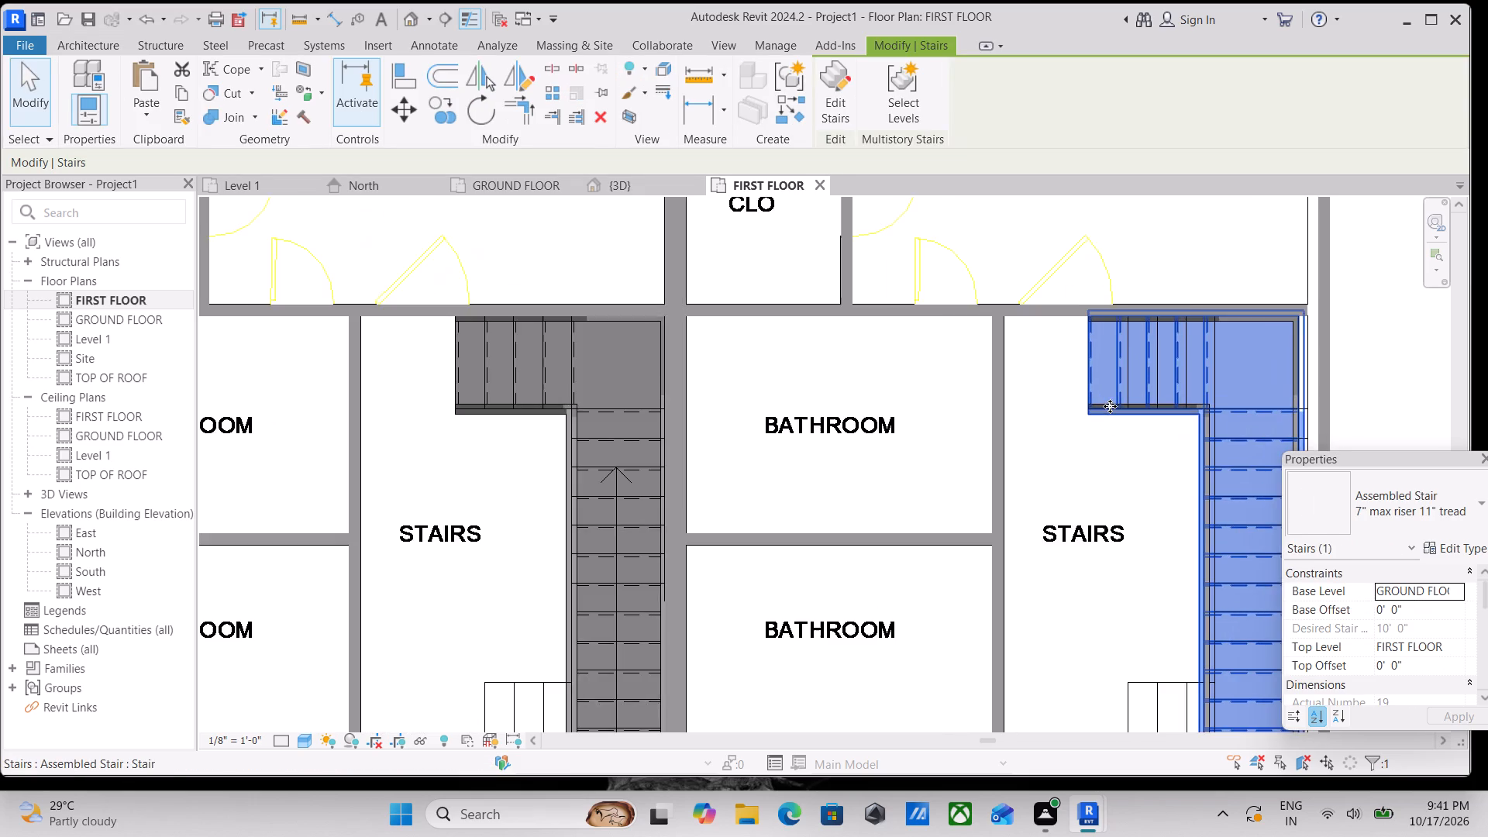
pyautogui.scroll(-4, 1114, 405)
pyautogui.press('Escape')
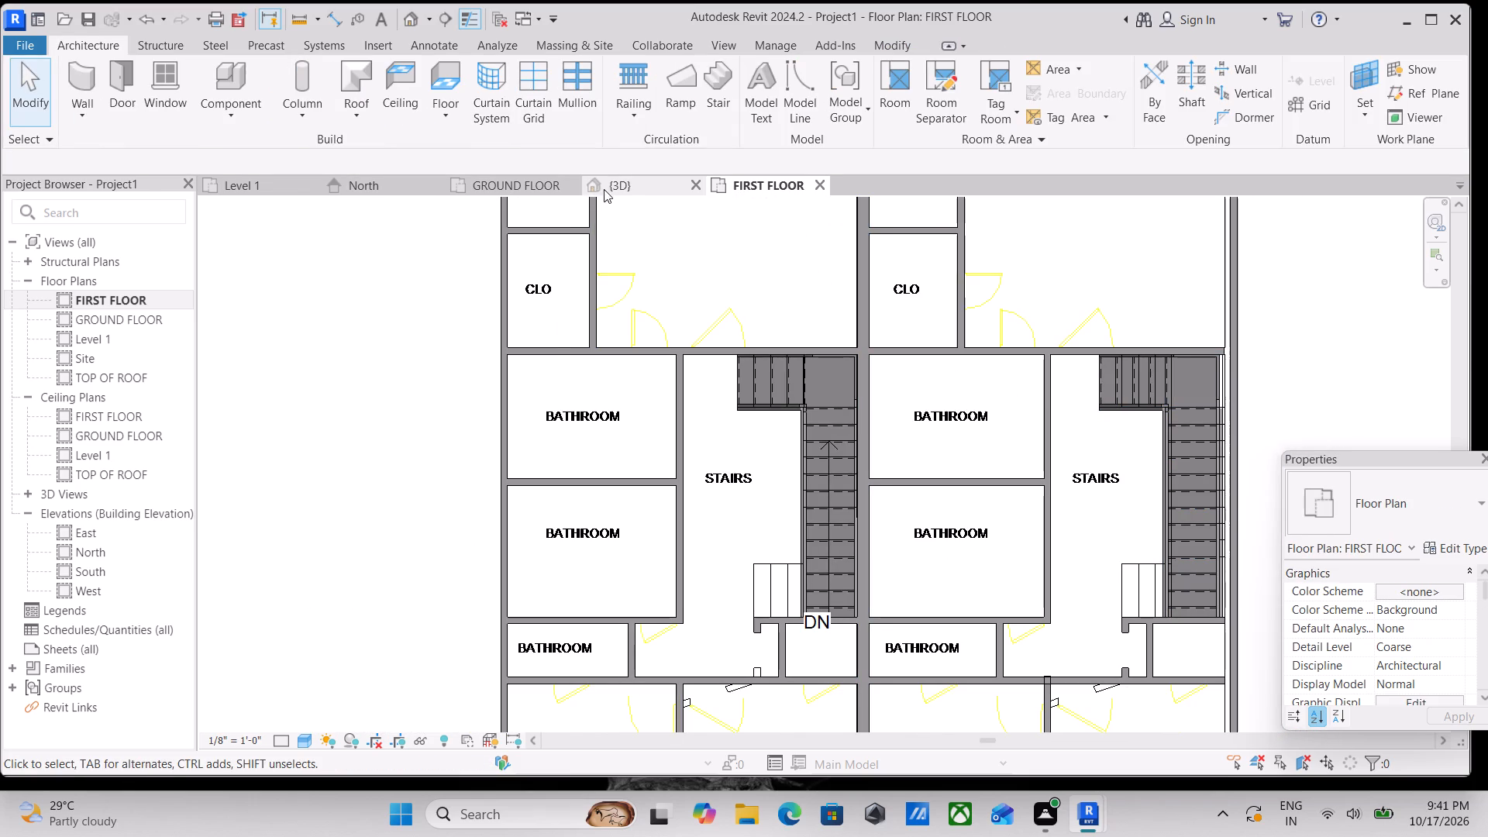
# Inspect the first-floor walls of both units in the 3D view from several angles and from the top.
pyautogui.click(612, 188)
pyautogui.scroll(-3, 758, 337)
pyautogui.keyDown('shift'); pyautogui.moveTo(809, 425); pyautogui.dragTo(810, 425, button='middle'); pyautogui.keyUp('shift')
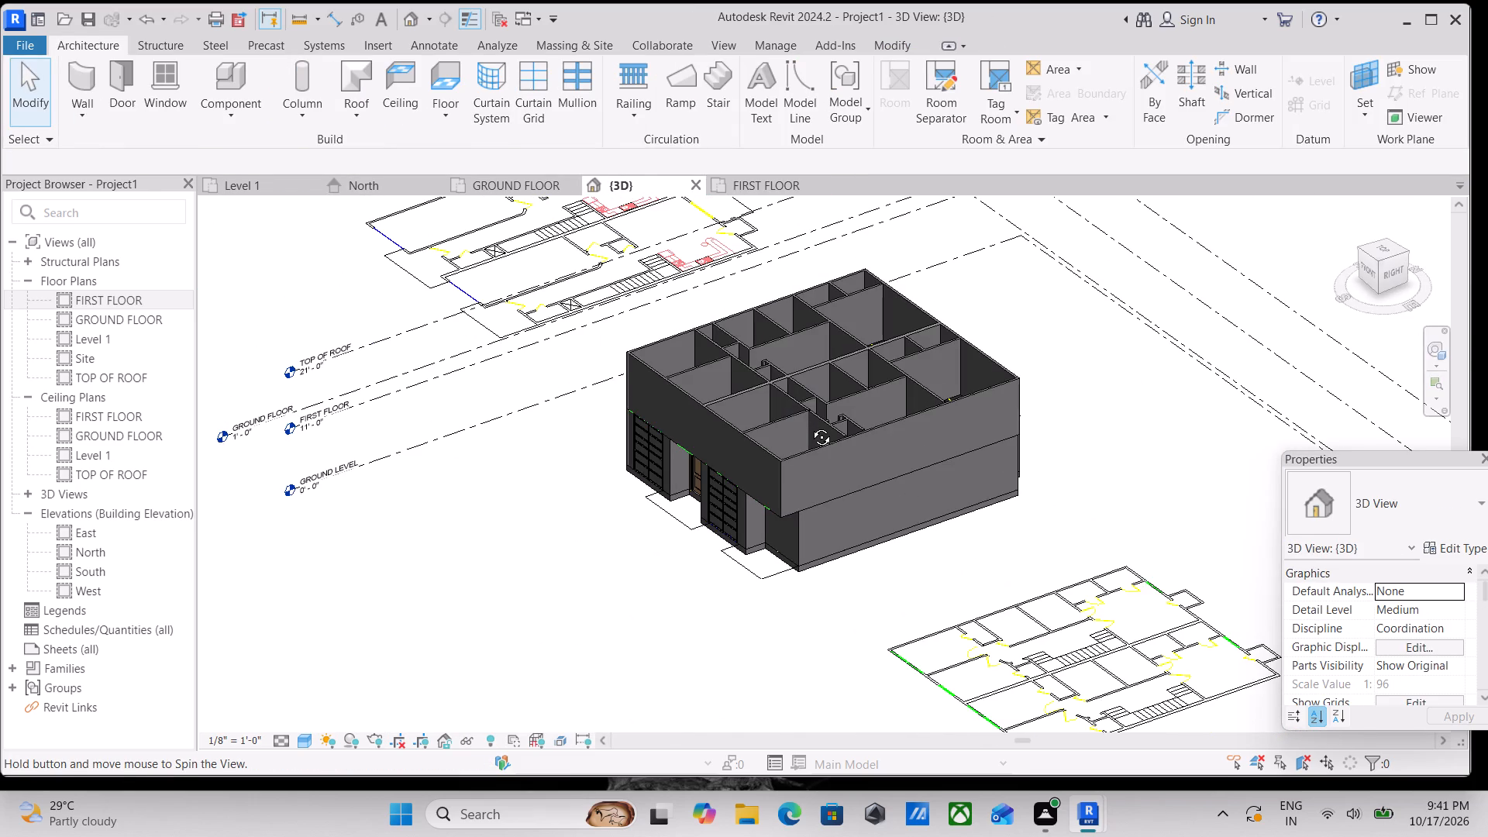
pyautogui.keyDown('shift'); pyautogui.moveTo(810, 425); pyautogui.dragTo(733, 278, button='middle'); pyautogui.keyUp('shift')
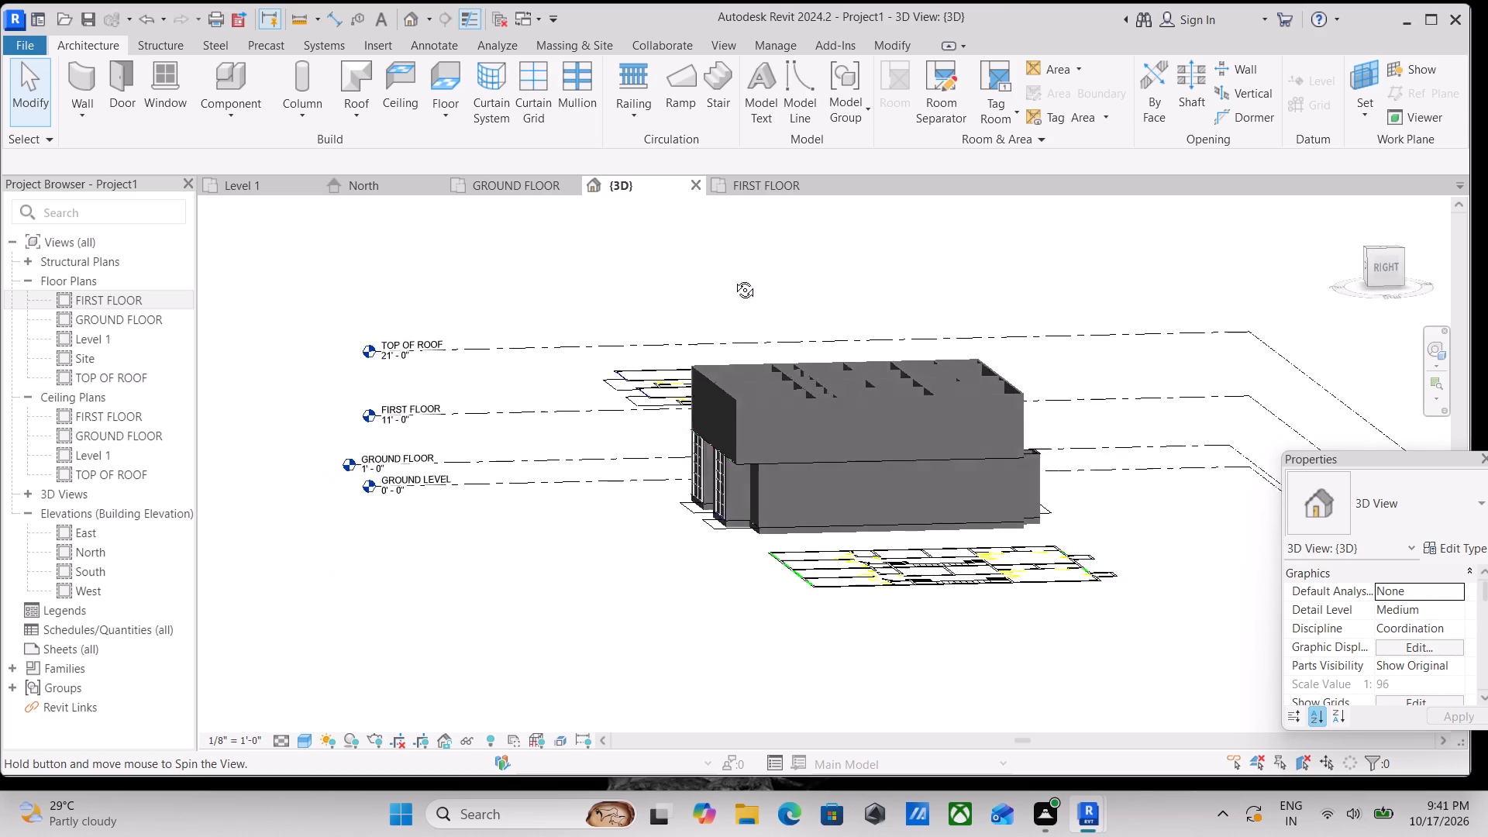
pyautogui.keyDown('shift'); pyautogui.moveTo(733, 278); pyautogui.dragTo(836, 450, button='middle'); pyautogui.keyUp('shift')
pyautogui.keyDown('shift'); pyautogui.moveTo(846, 462); pyautogui.dragTo(940, 640, button='middle'); pyautogui.keyUp('shift')
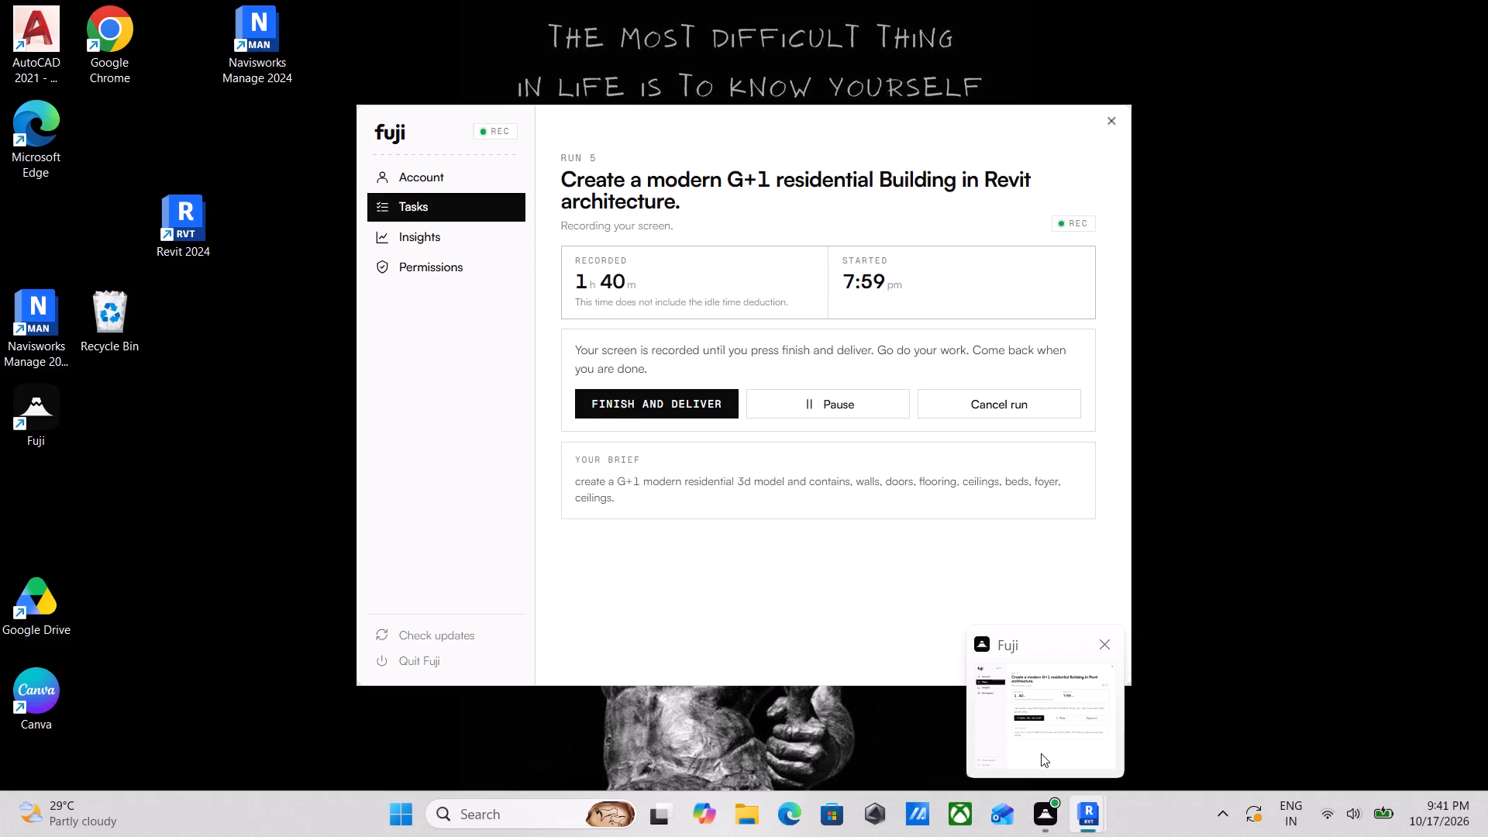
pyautogui.scroll(-1, 823, 432)
pyautogui.scroll(6, 763, 504)
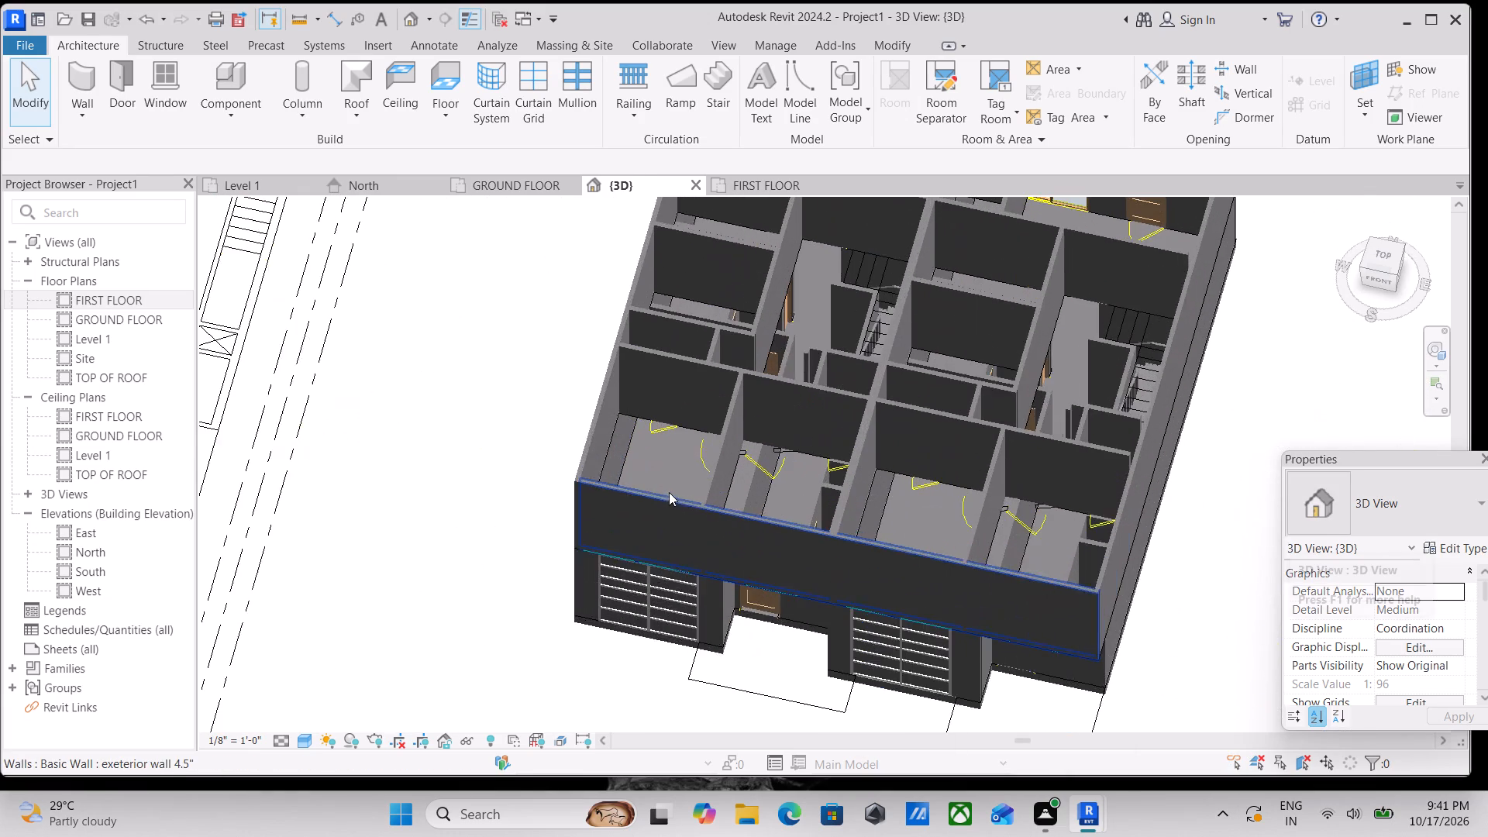
pyautogui.scroll(4, 506, 446)
pyautogui.scroll(3, 728, 480)
pyautogui.scroll(-3, 757, 464)
pyautogui.moveTo(757, 464); pyautogui.dragTo(729, 586, button='middle')
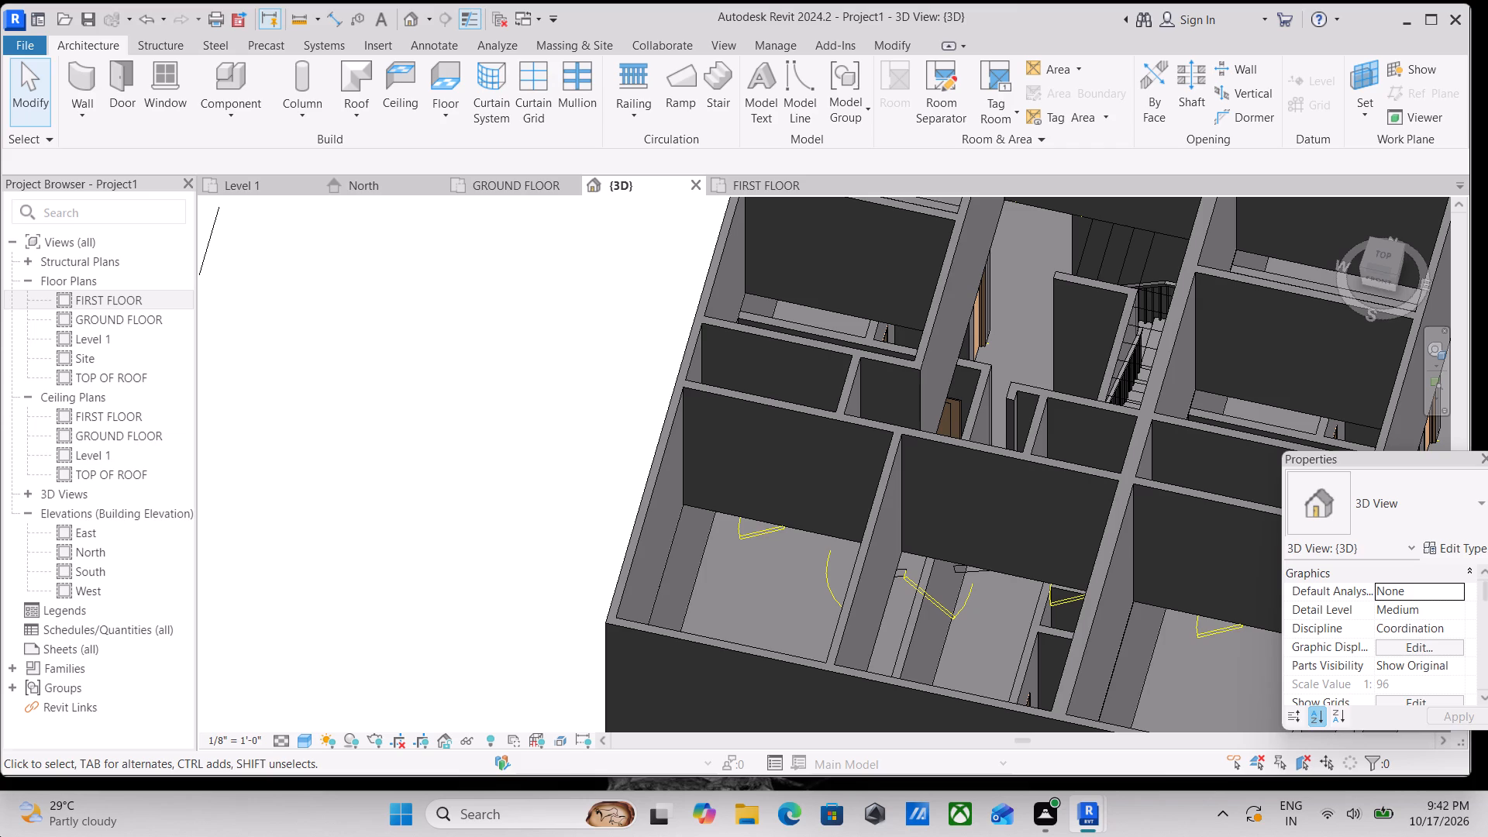
pyautogui.scroll(2, 294, 701)
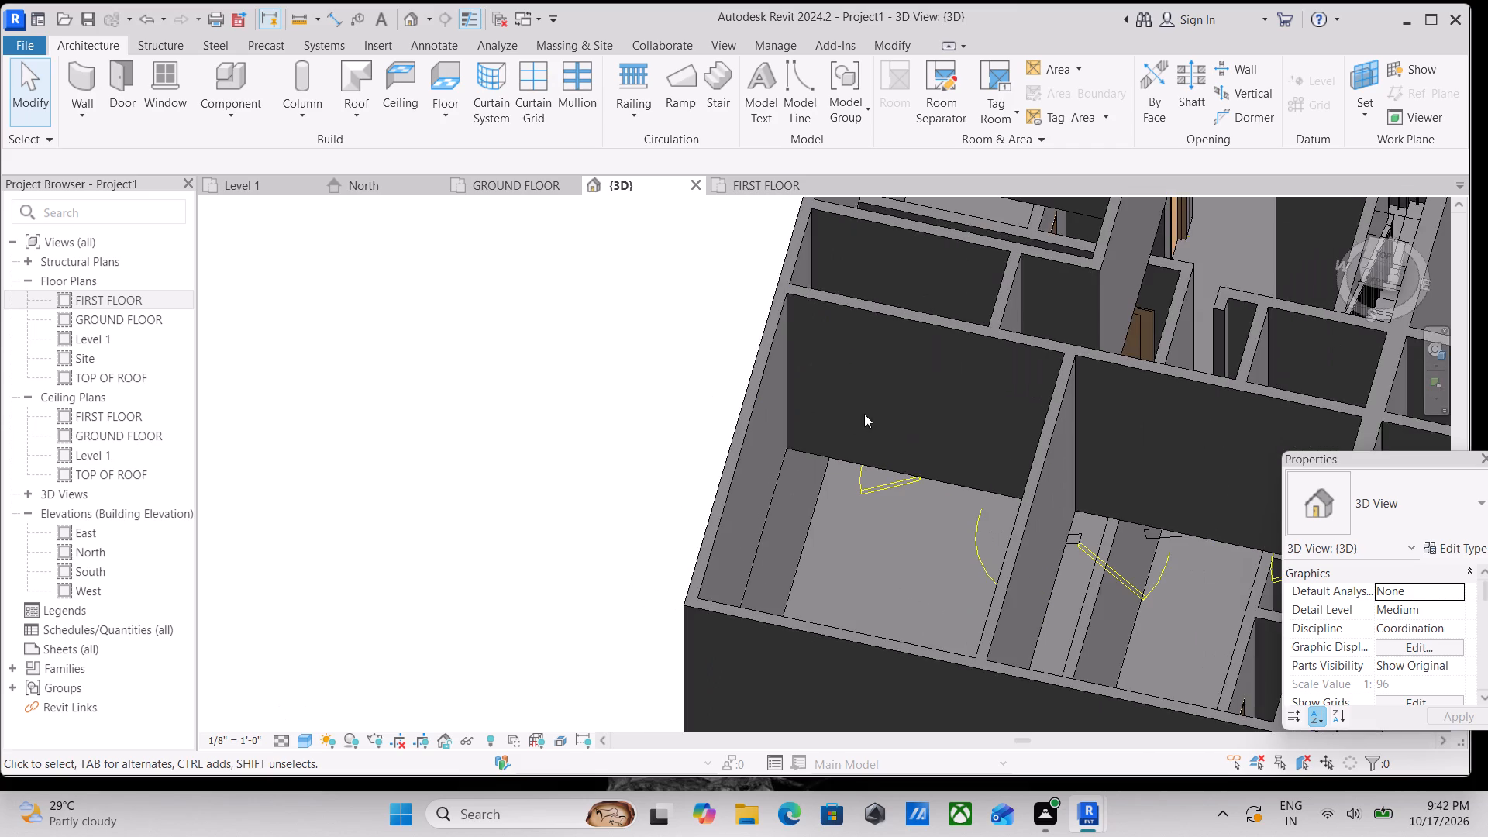
pyautogui.scroll(-4, 864, 414)
pyautogui.scroll(-2, 952, 373)
pyautogui.moveTo(952, 373); pyautogui.dragTo(858, 449, button='middle')
pyautogui.scroll(-4, 1070, 446)
pyautogui.moveTo(1070, 446); pyautogui.dragTo(1005, 495, button='middle')
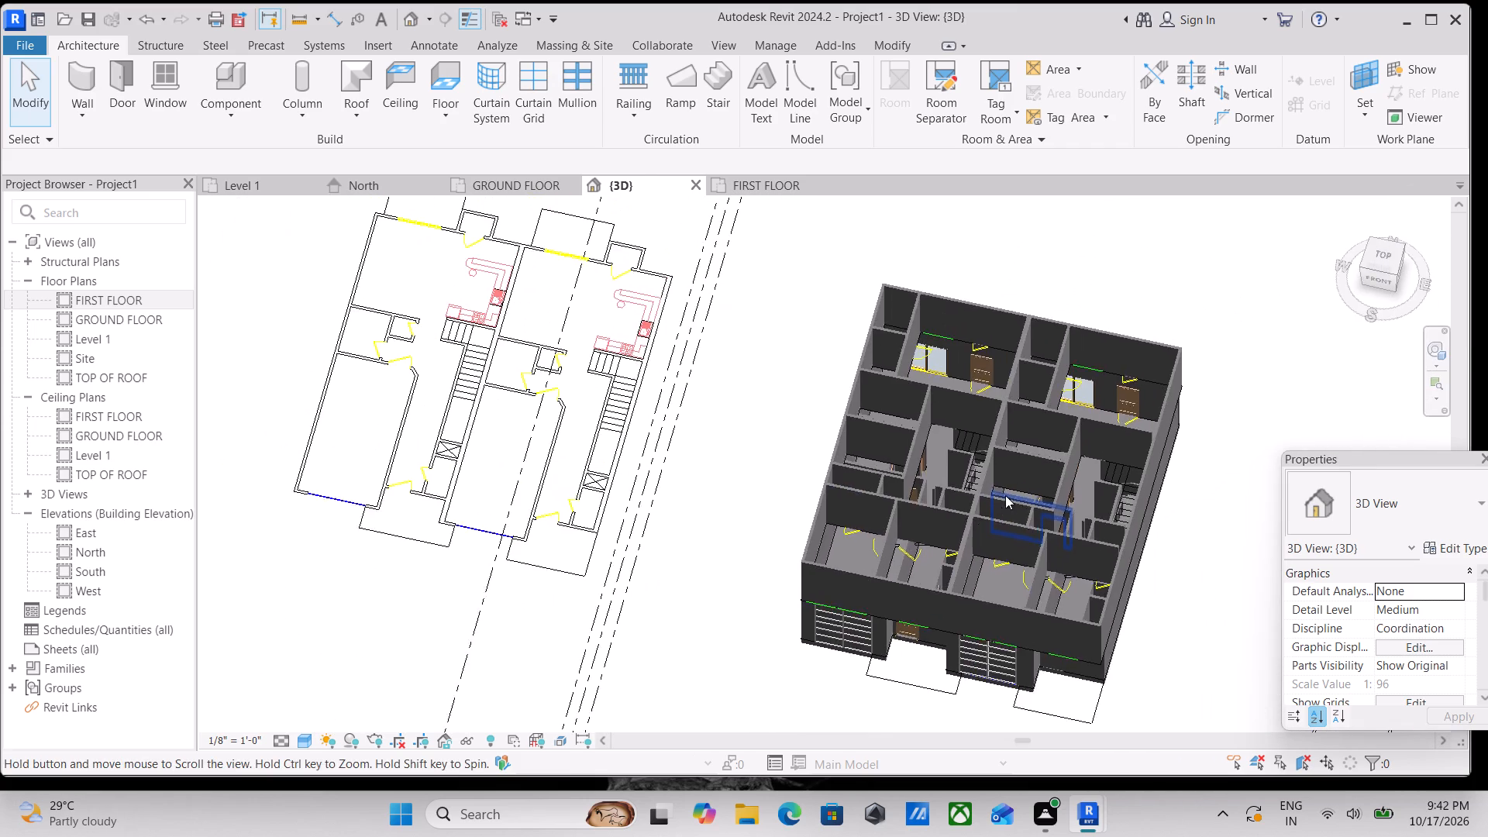
pyautogui.scroll(7, 955, 425)
pyautogui.moveTo(1191, 418); pyautogui.dragTo(1054, 408, button='middle')
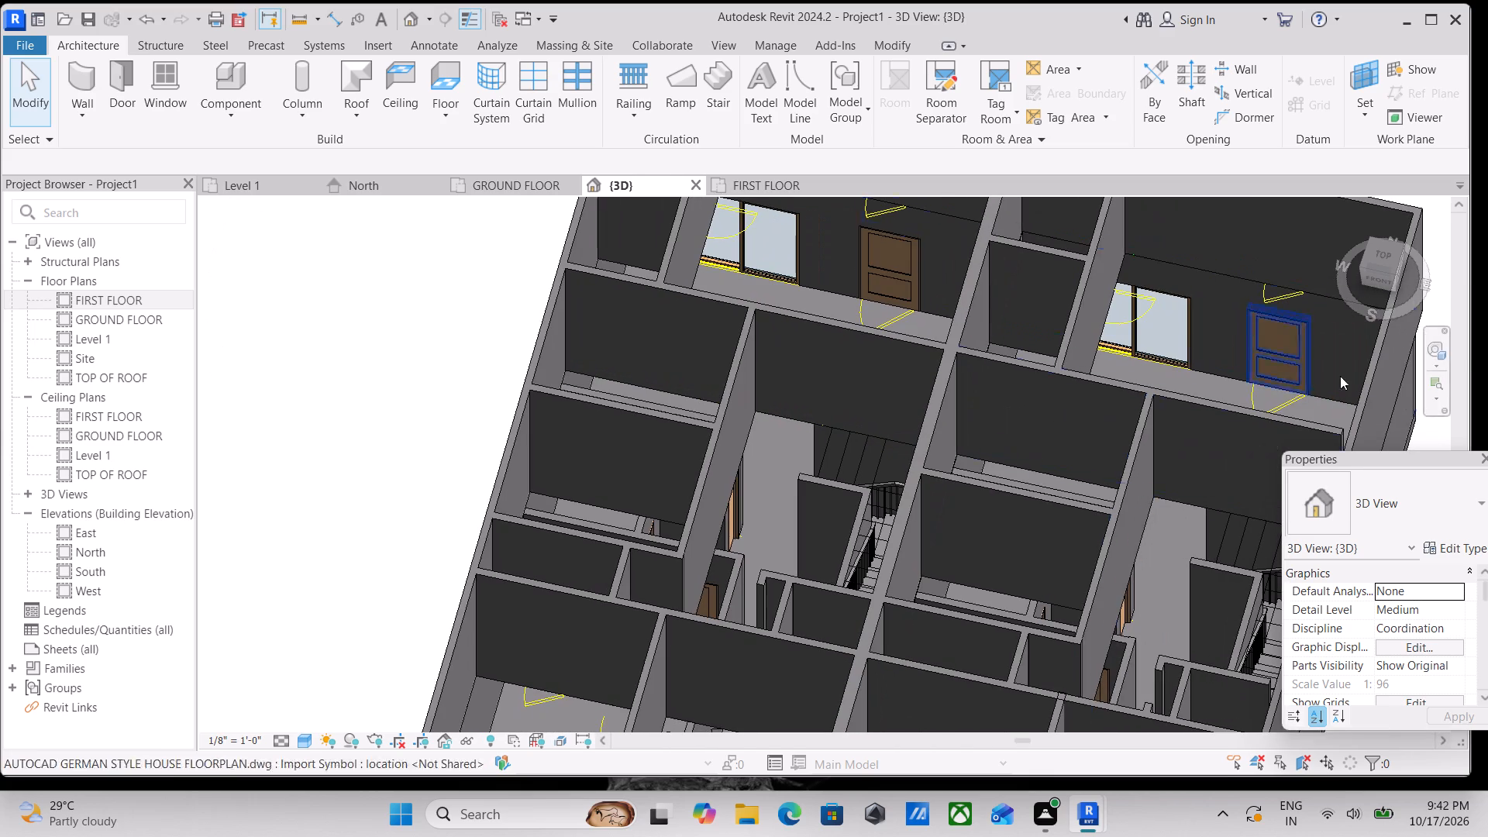
pyautogui.moveTo(1095, 474); pyautogui.dragTo(1062, 419, button='middle')
pyautogui.scroll(3, 747, 491)
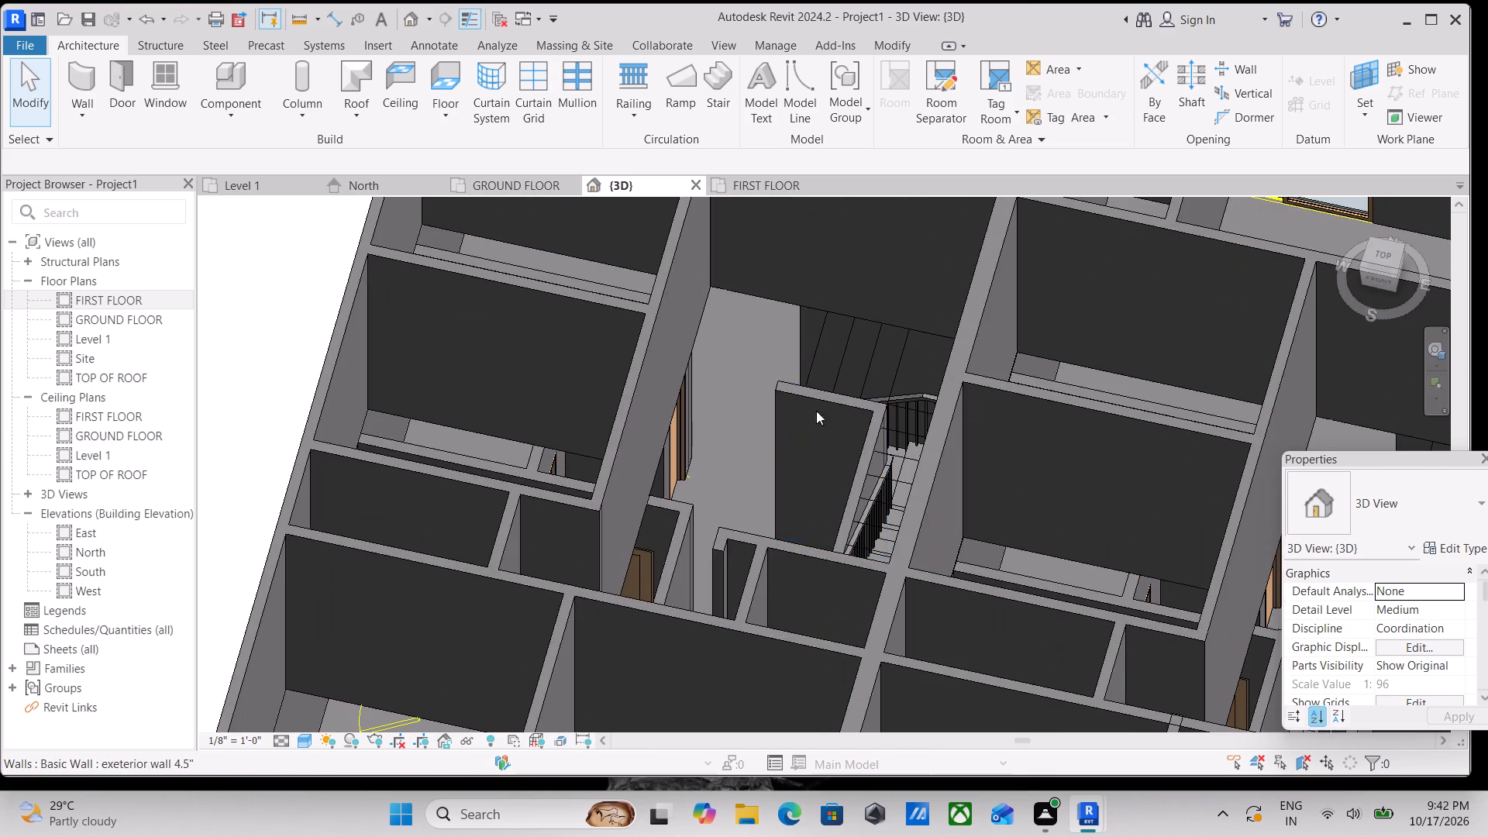
pyautogui.scroll(-4, 1039, 401)
pyautogui.click(1392, 252)
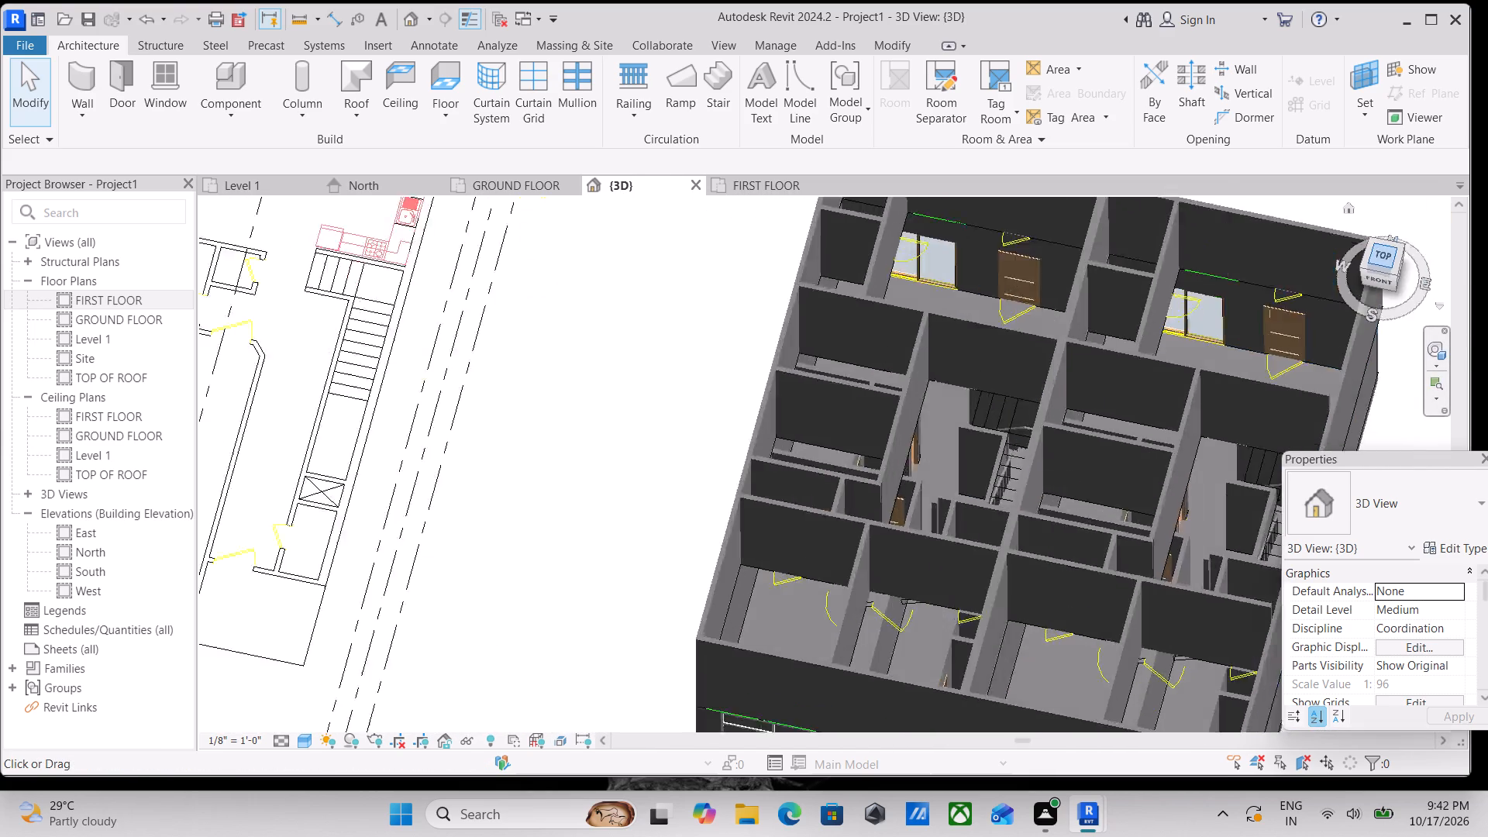
pyautogui.scroll(4, 1117, 475)
pyautogui.scroll(3, 766, 517)
pyautogui.scroll(3, 669, 400)
pyautogui.scroll(2, 779, 283)
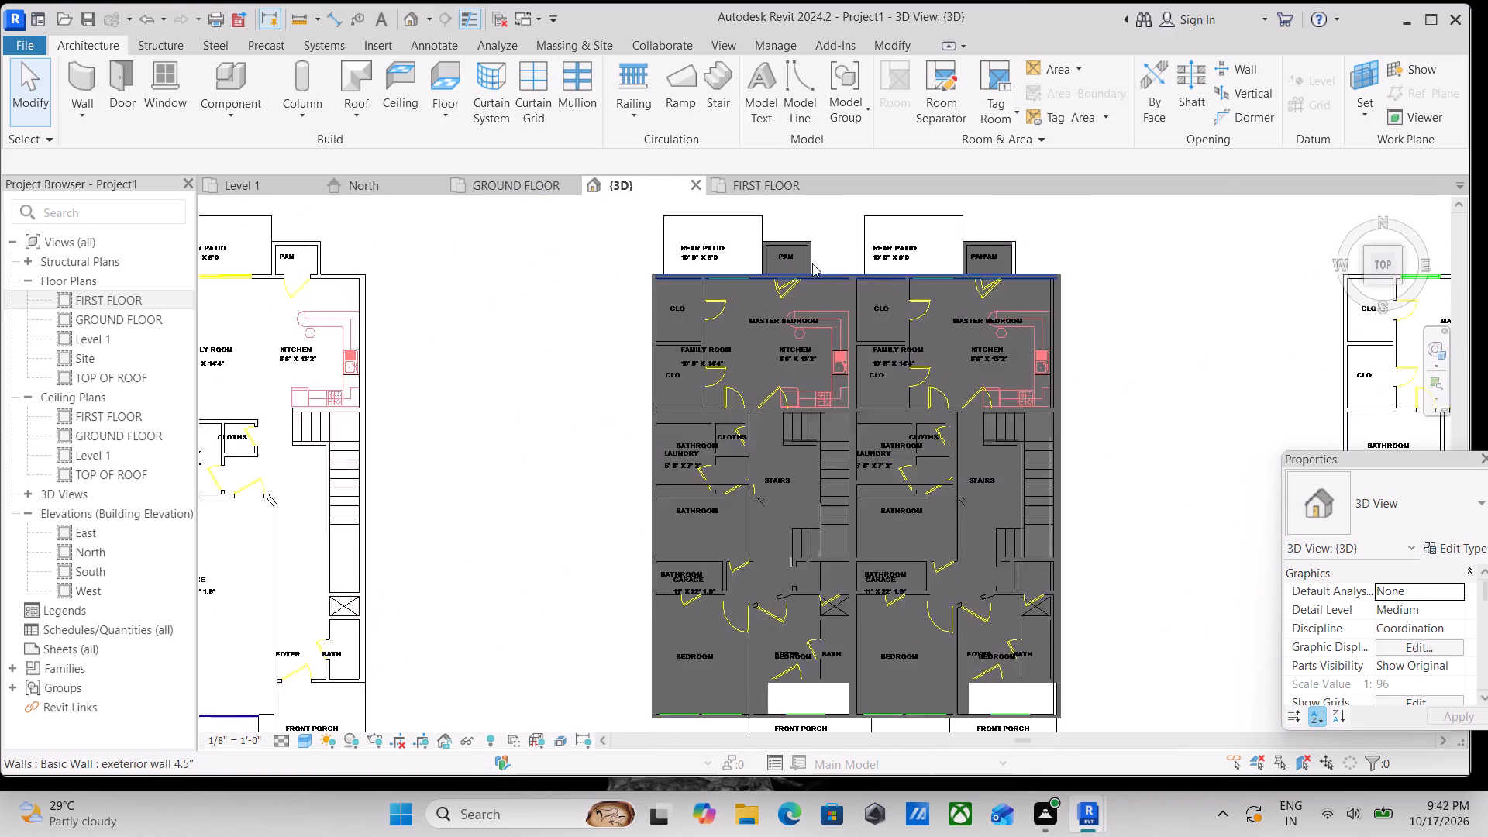
pyautogui.scroll(3, 842, 263)
pyautogui.moveTo(577, 332); pyautogui.dragTo(806, 312, button='middle')
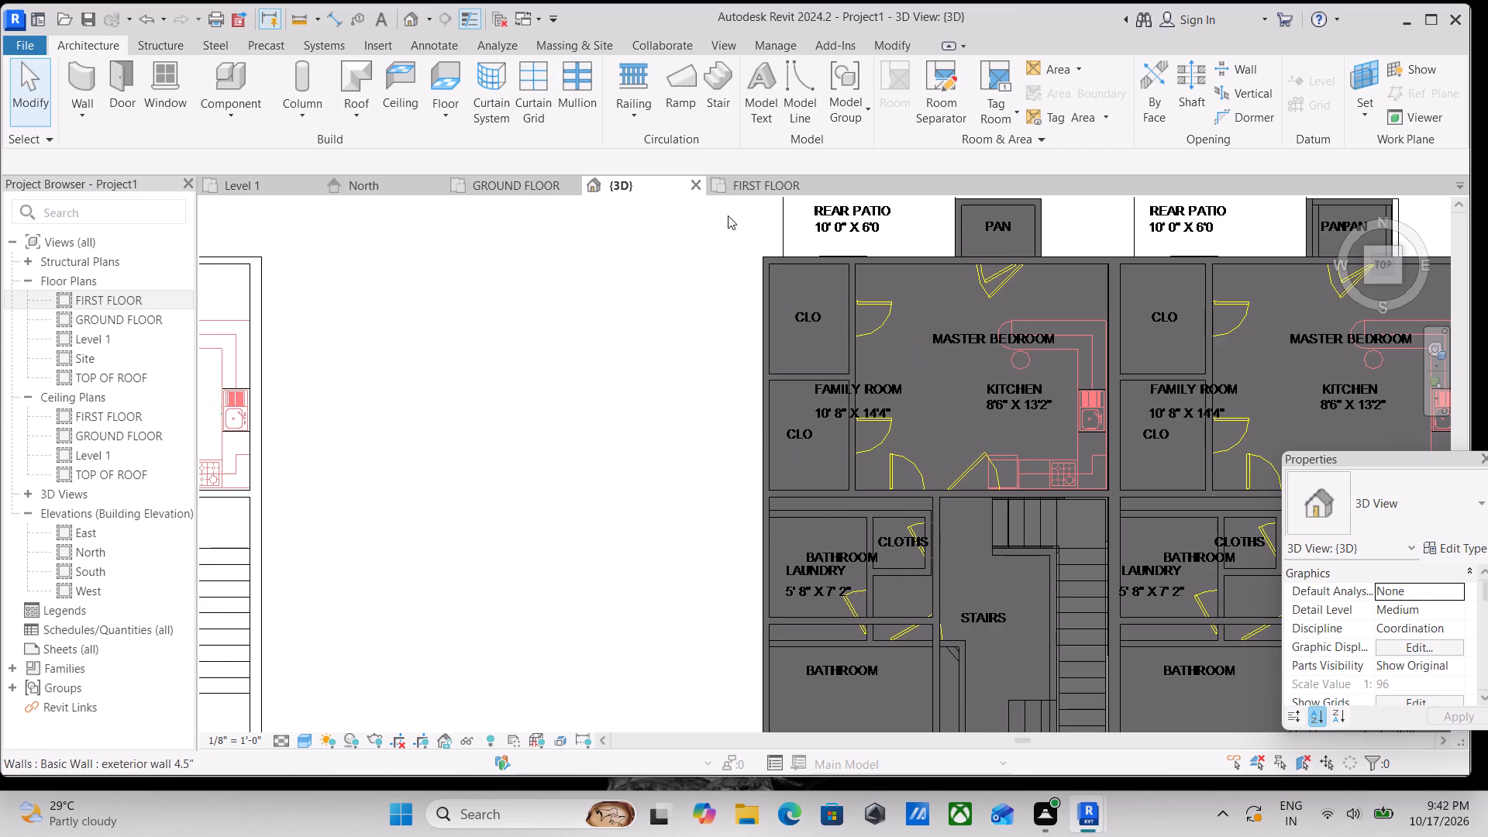
# On the FIRST FLOOR plan, draw the roughly 5" wall stub from the bedroom wall at the lower side of the left unit's closet opening, orientation flipped.
pyautogui.click(744, 186)
pyautogui.scroll(-6, 885, 358)
pyautogui.moveTo(937, 427); pyautogui.dragTo(959, 337, button='middle')
pyautogui.scroll(4, 1018, 493)
pyautogui.scroll(2, 811, 353)
pyautogui.scroll(5, 763, 398)
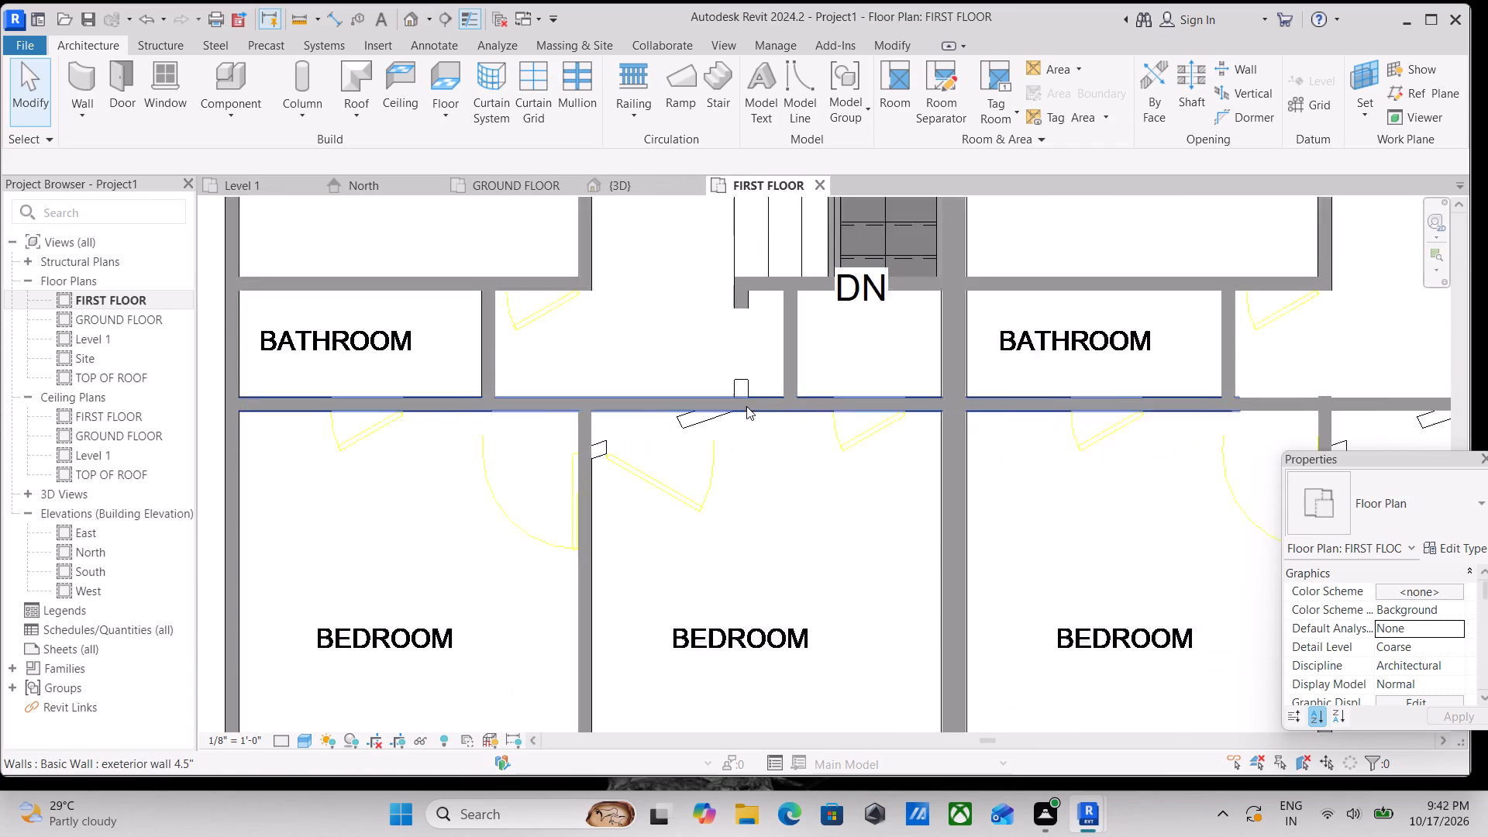
pyautogui.scroll(1, 746, 406)
pyautogui.write('wa')
pyautogui.scroll(2, 728, 418)
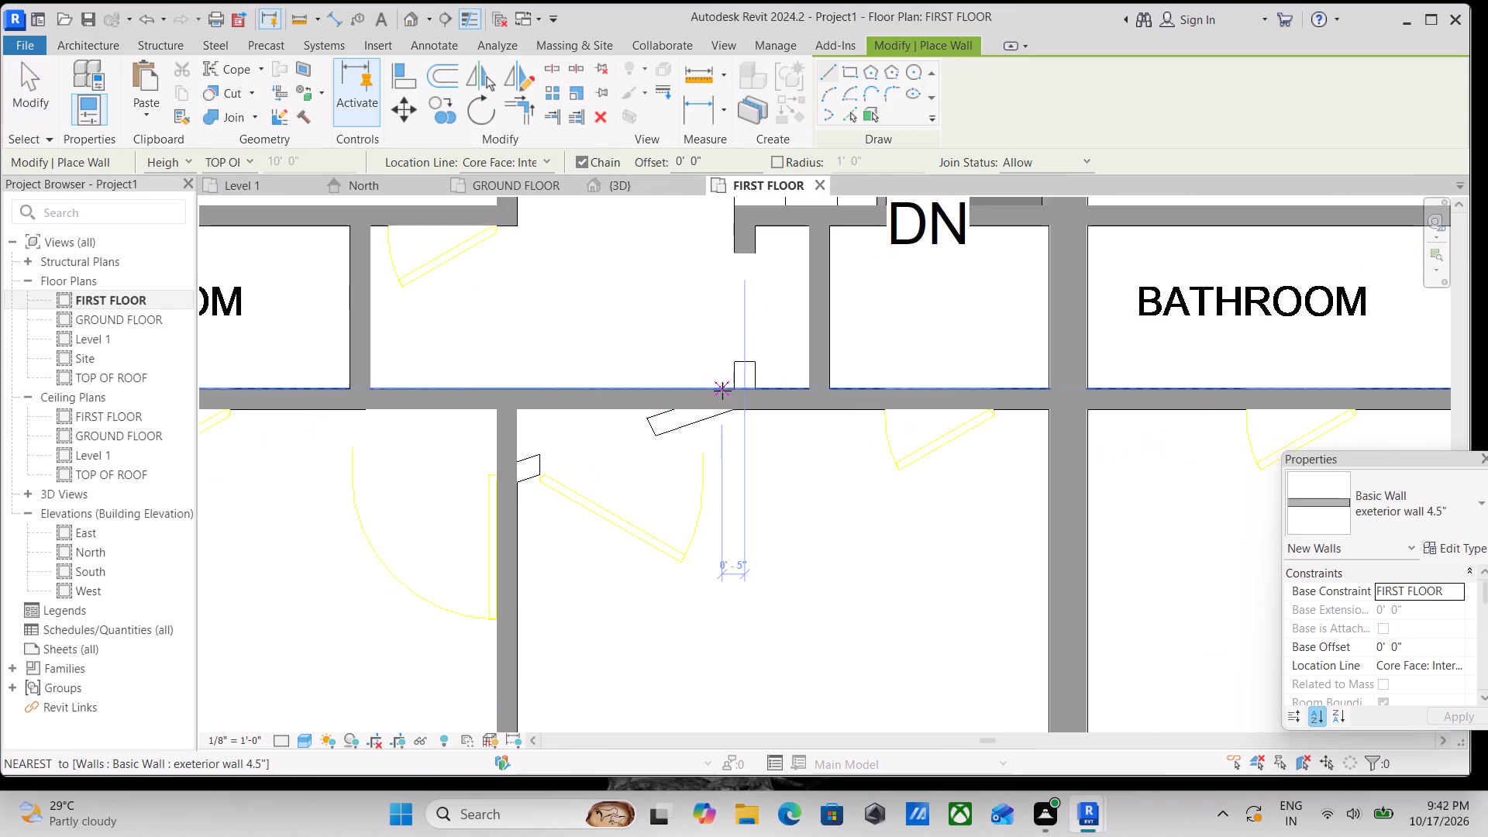
pyautogui.scroll(3, 722, 391)
pyautogui.click(737, 392)
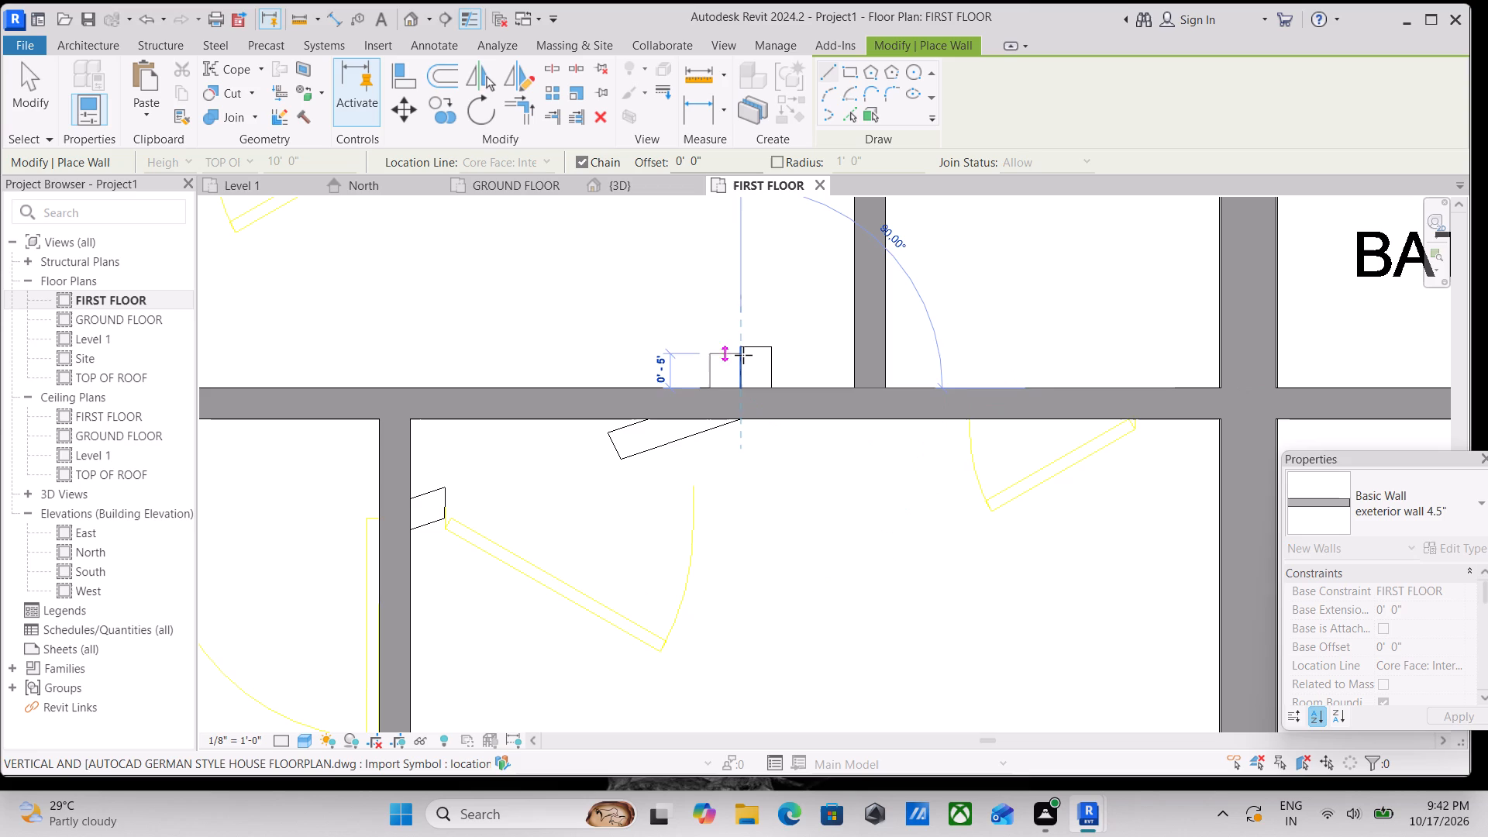
pyautogui.press('space')
pyautogui.click(743, 354)
pyautogui.scroll(-5, 743, 355)
pyautogui.press('Escape')
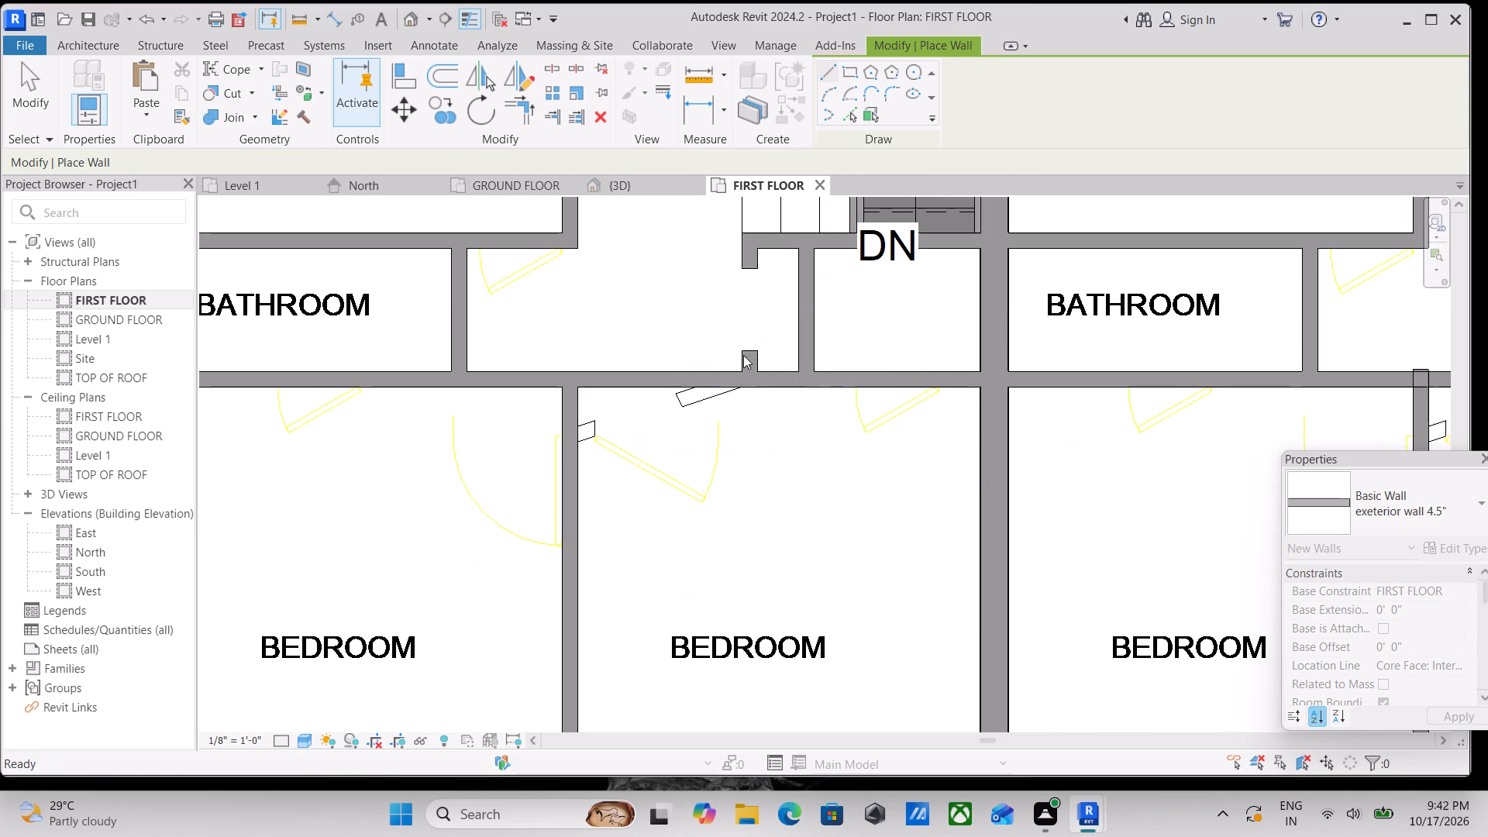
pyautogui.scroll(-7, 743, 356)
pyautogui.moveTo(752, 353); pyautogui.dragTo(791, 502, button='middle')
pyautogui.scroll(3, 799, 569)
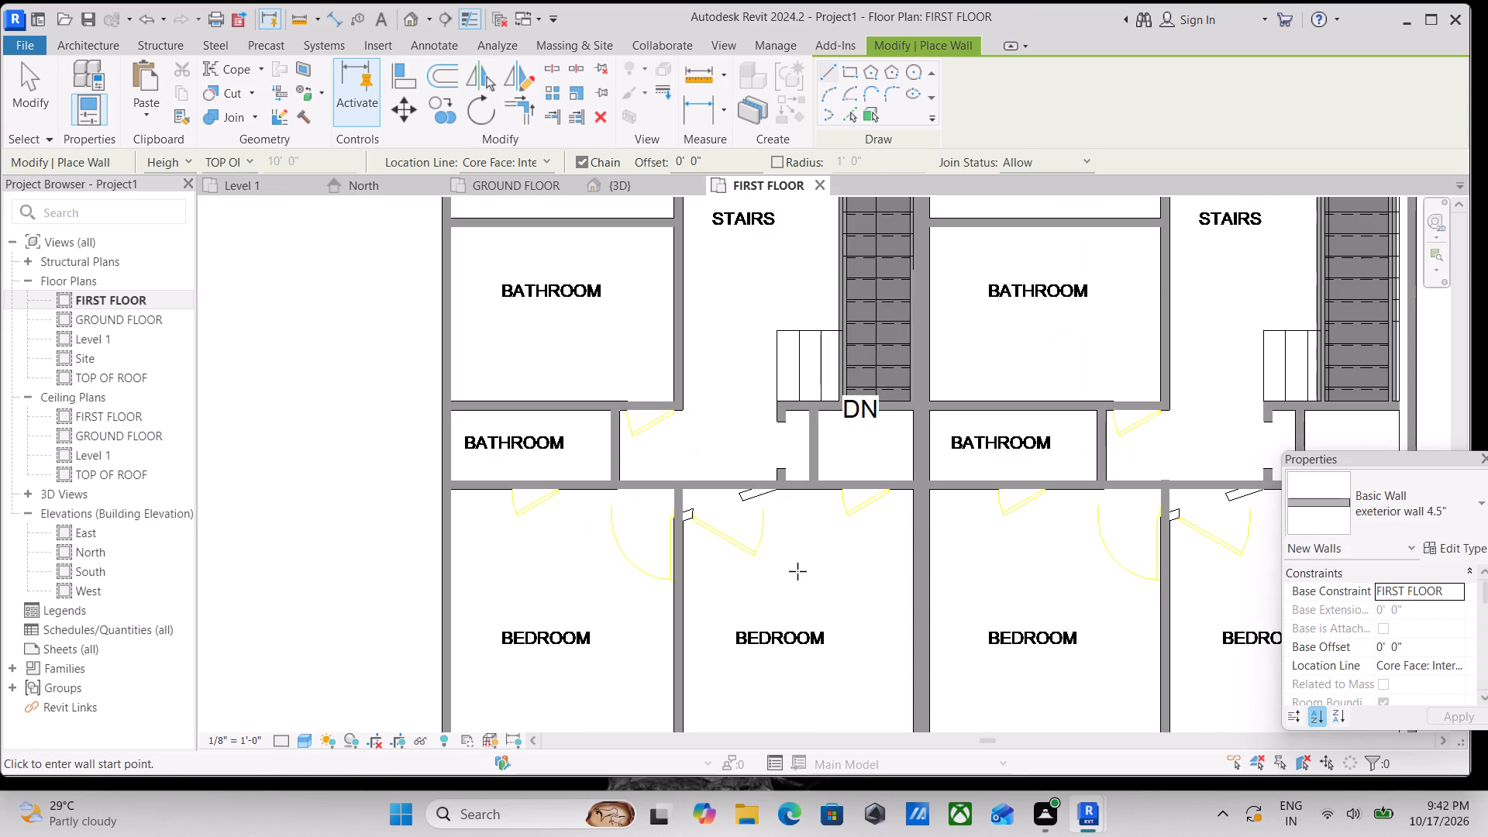
pyautogui.press('Escape')
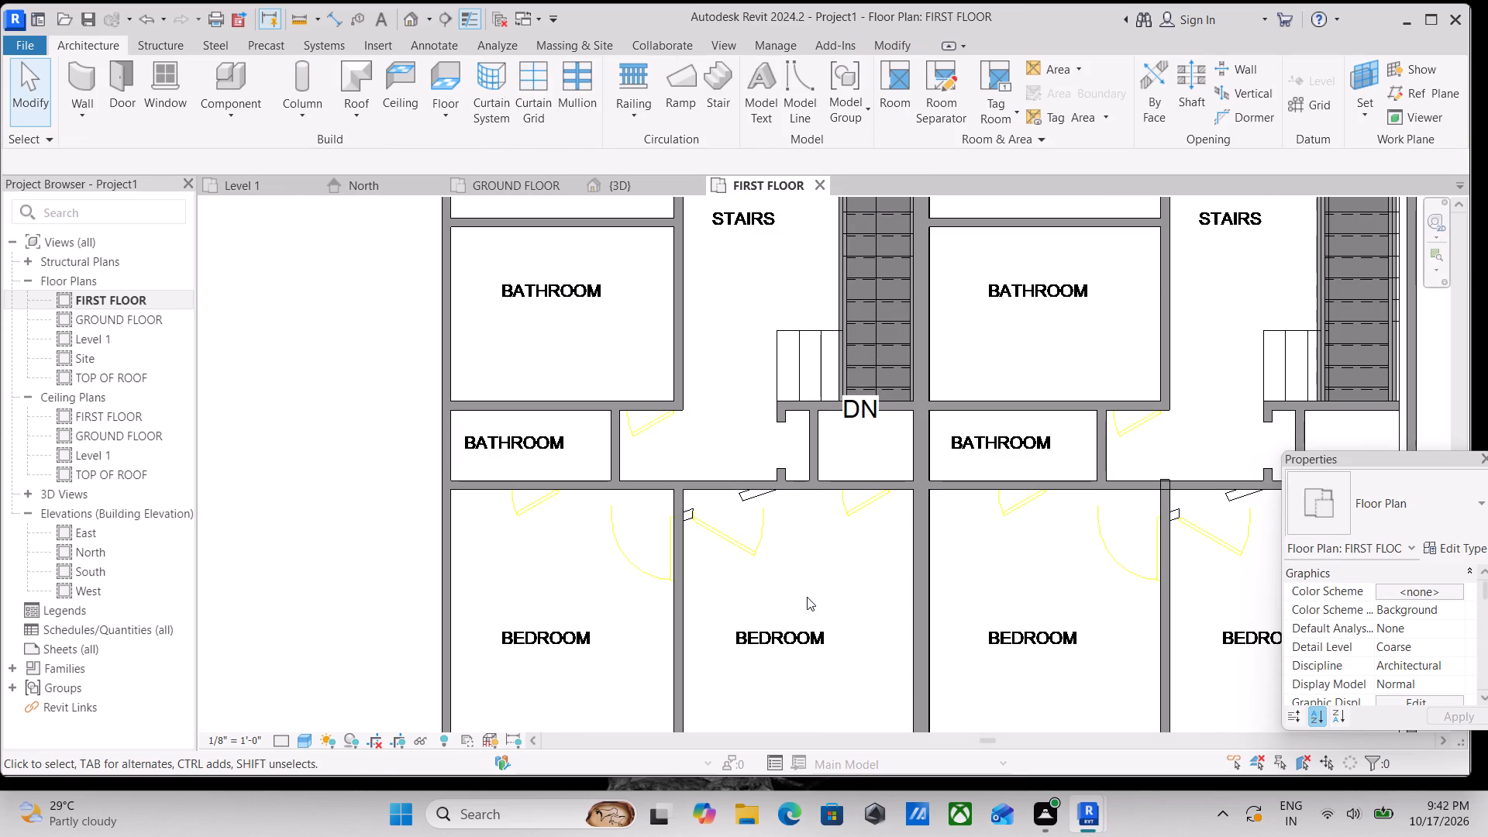
# With the Door command active, look through the Residential door families available to load, without loading any.
pyautogui.write('dr')
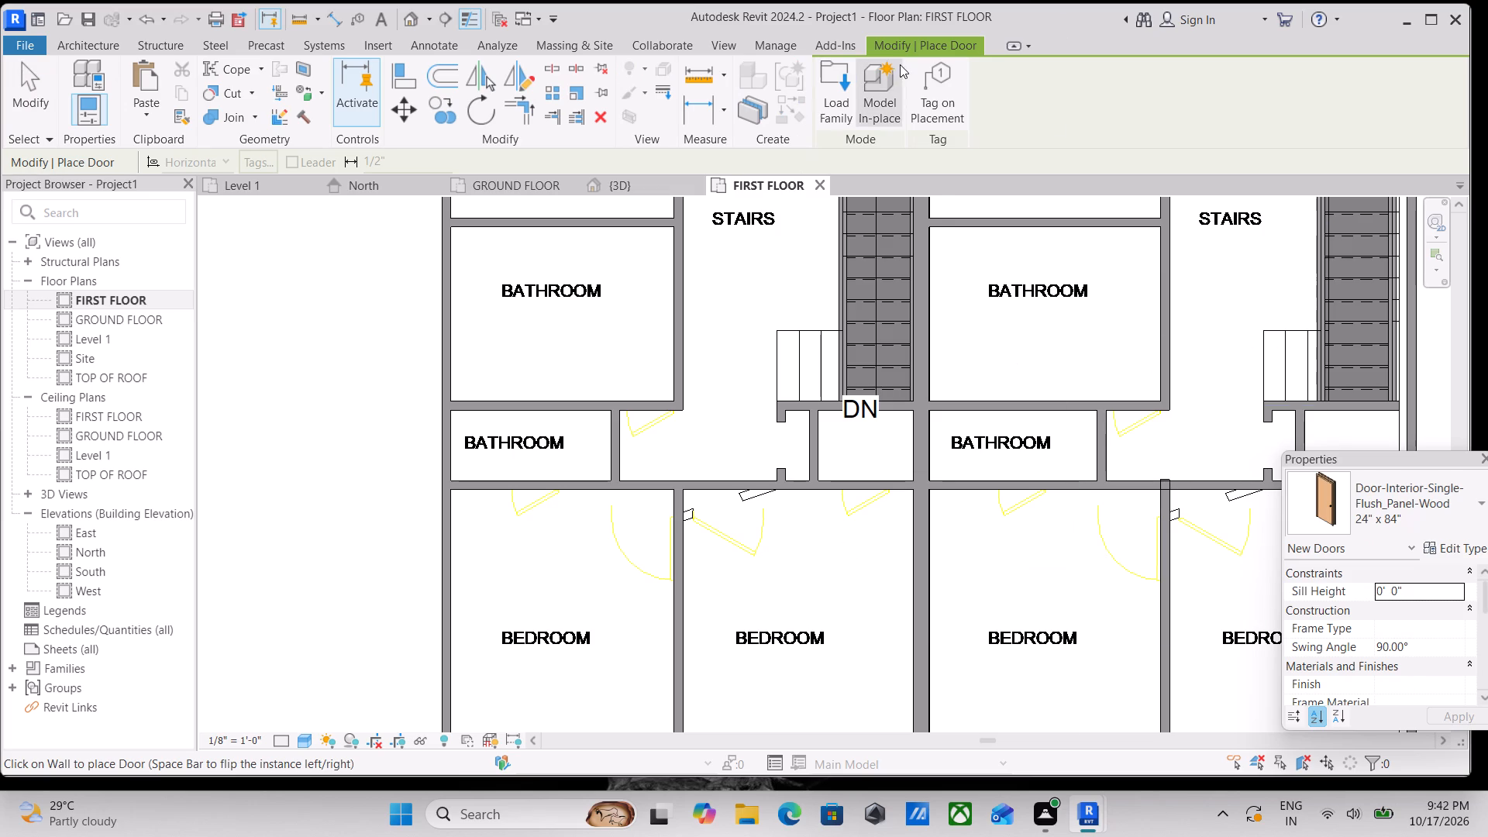
pyautogui.click(828, 88)
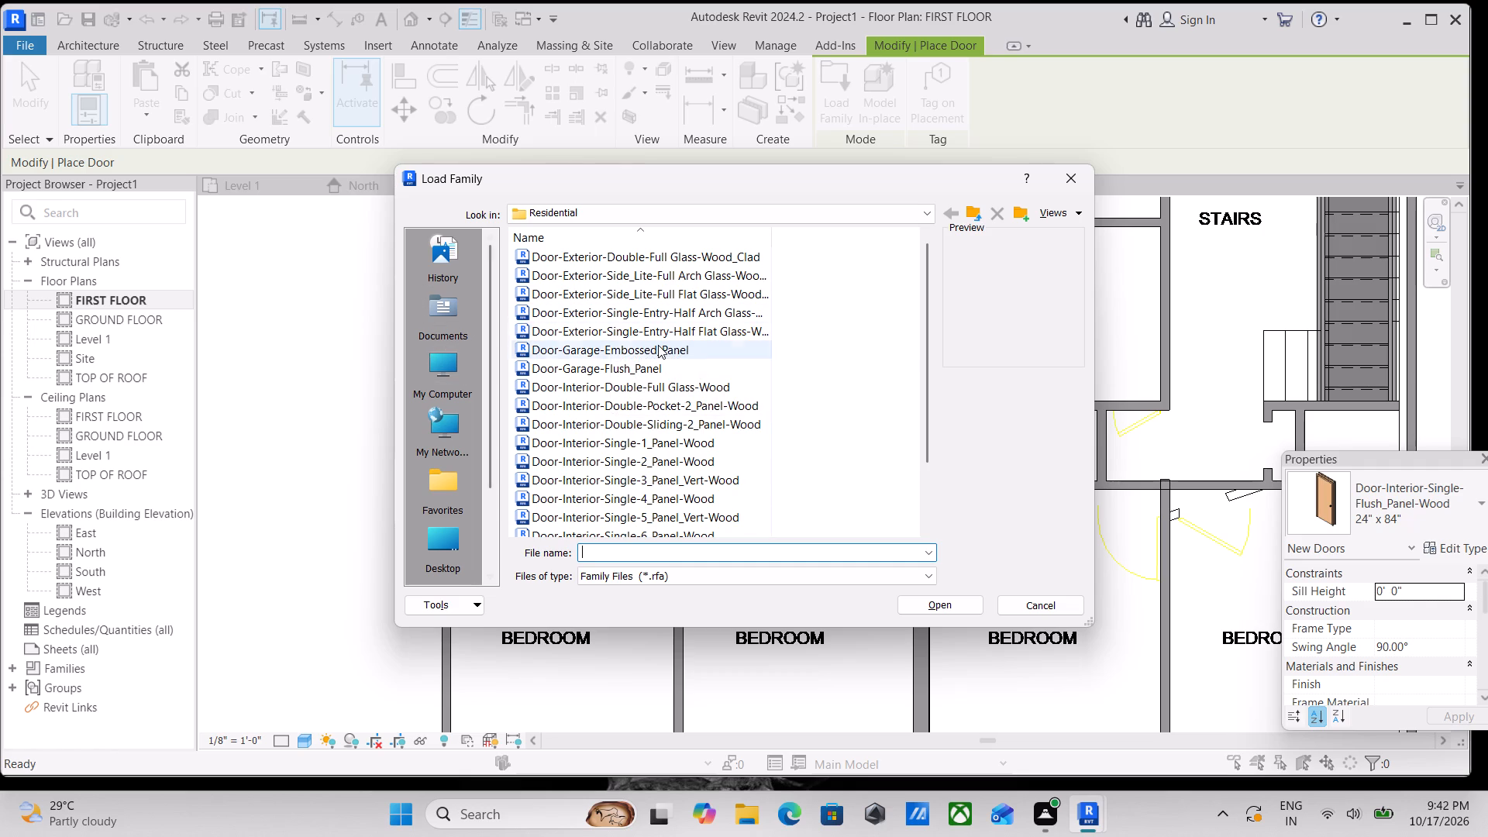
pyautogui.scroll(-3, 742, 481)
pyautogui.scroll(-1, 665, 403)
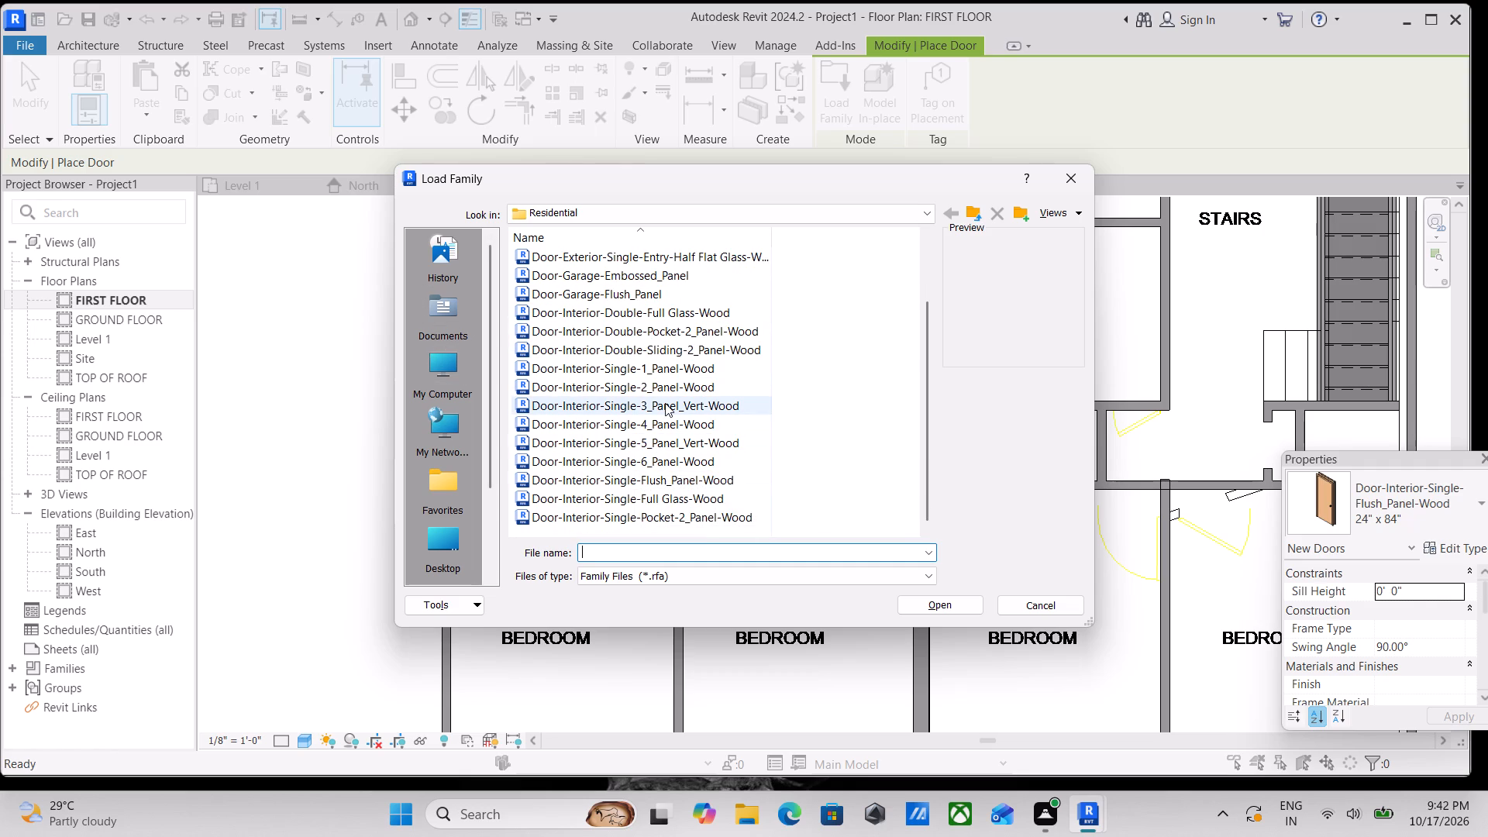
pyautogui.scroll(-2, 665, 403)
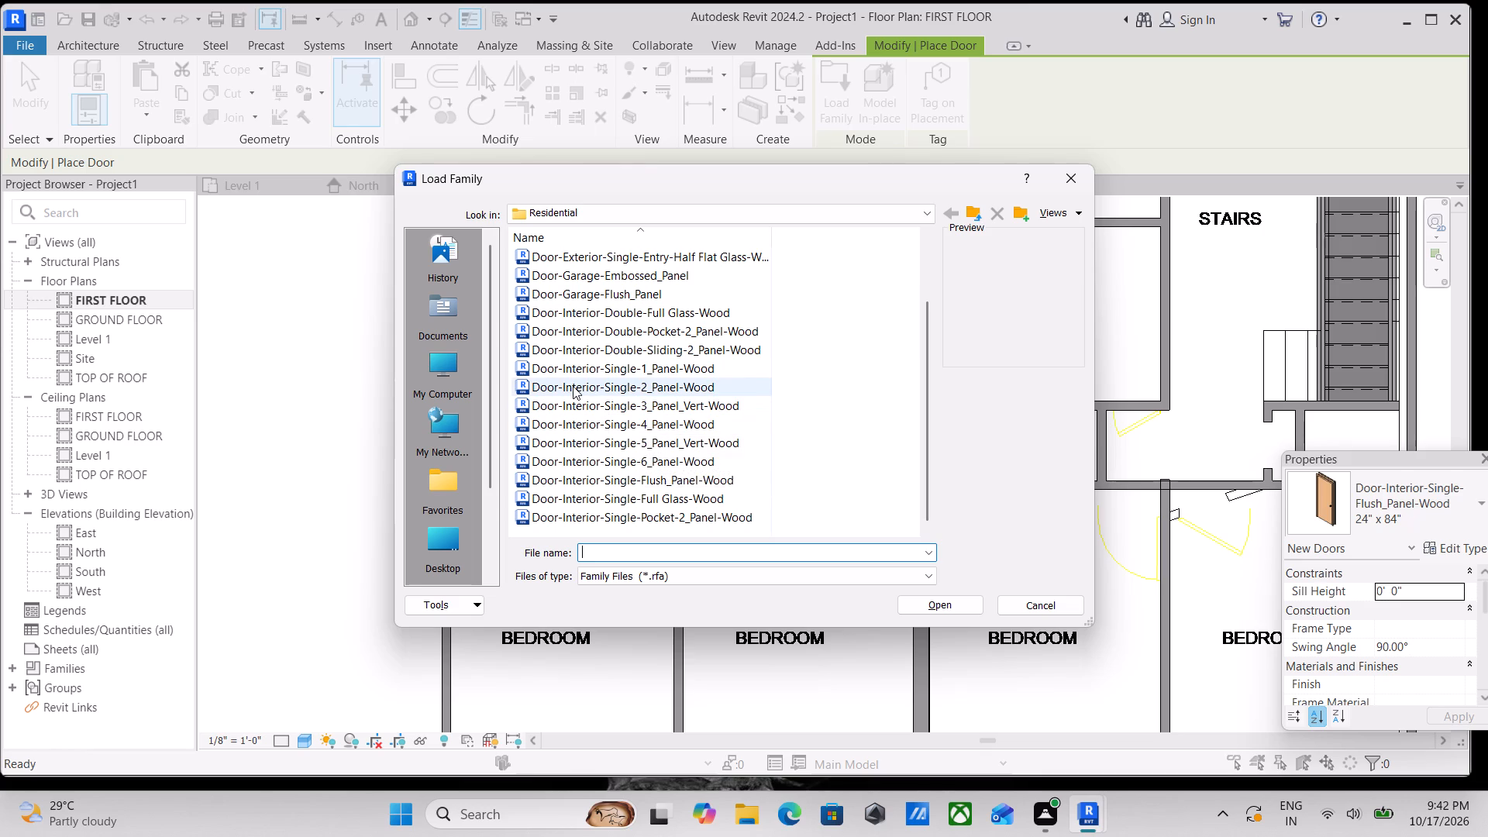
pyautogui.scroll(2, 704, 420)
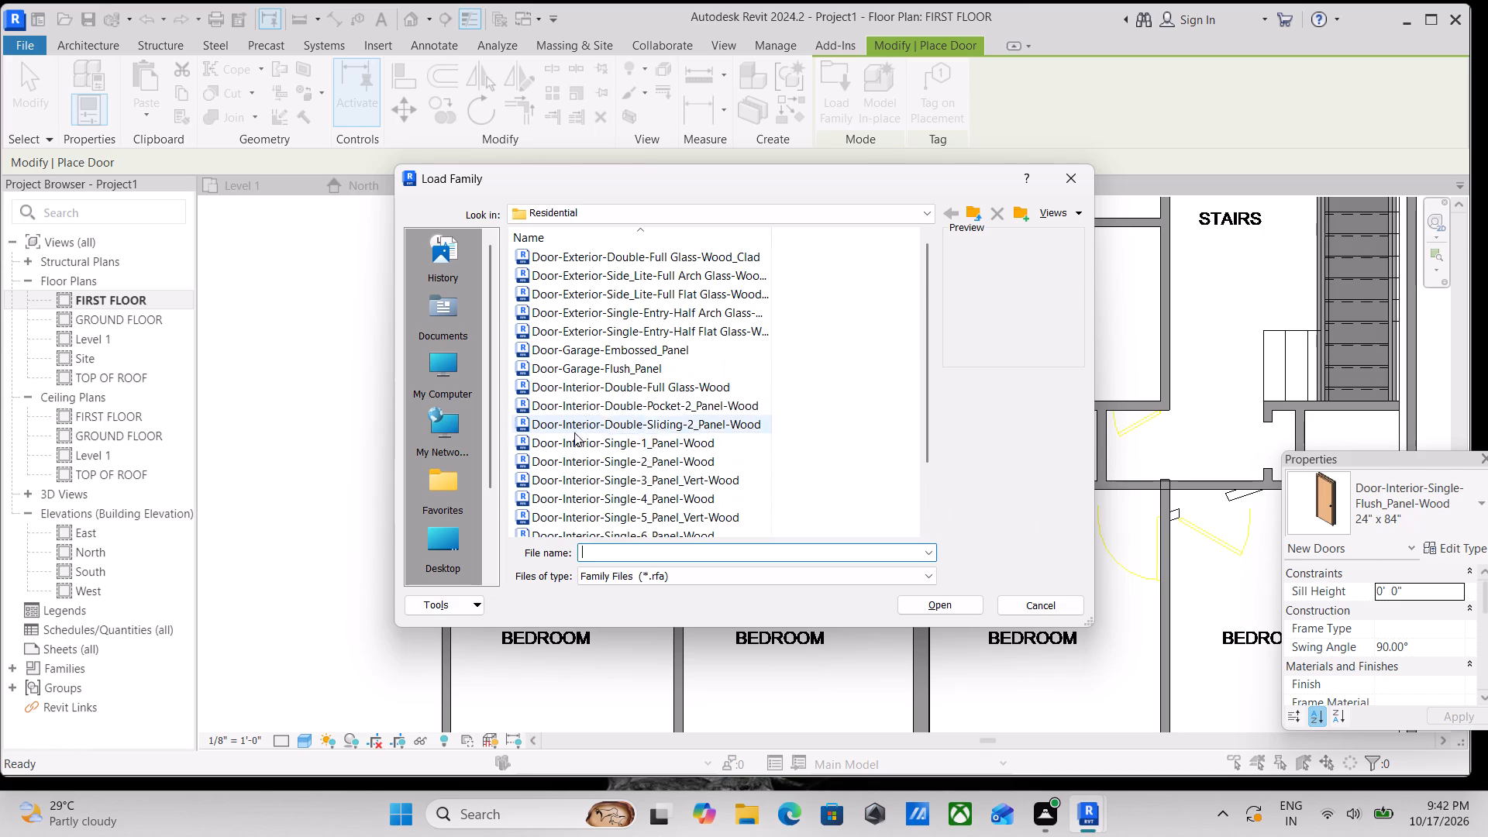
pyautogui.scroll(3, 574, 432)
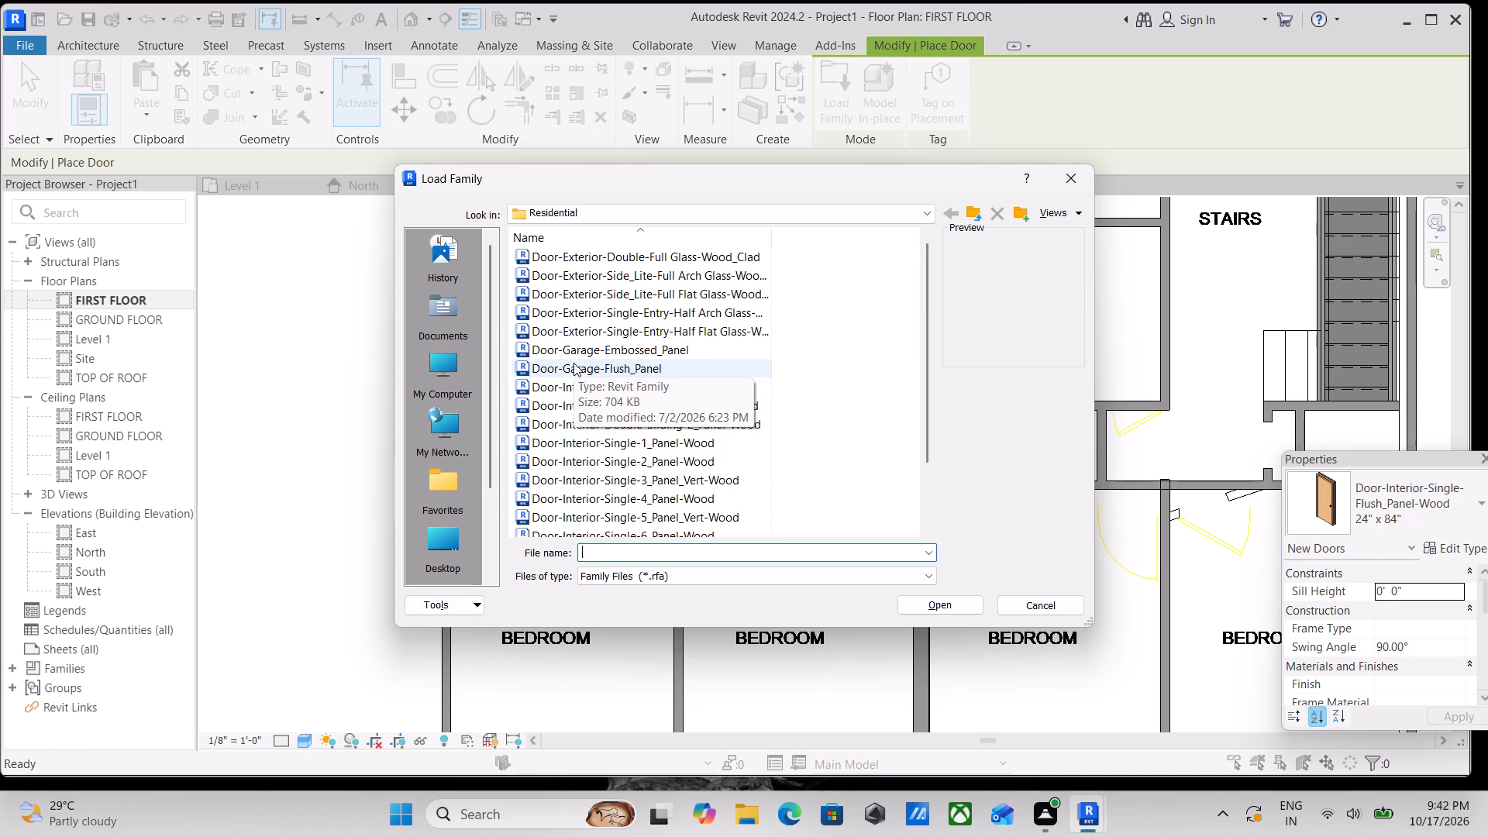
pyautogui.scroll(3, 571, 341)
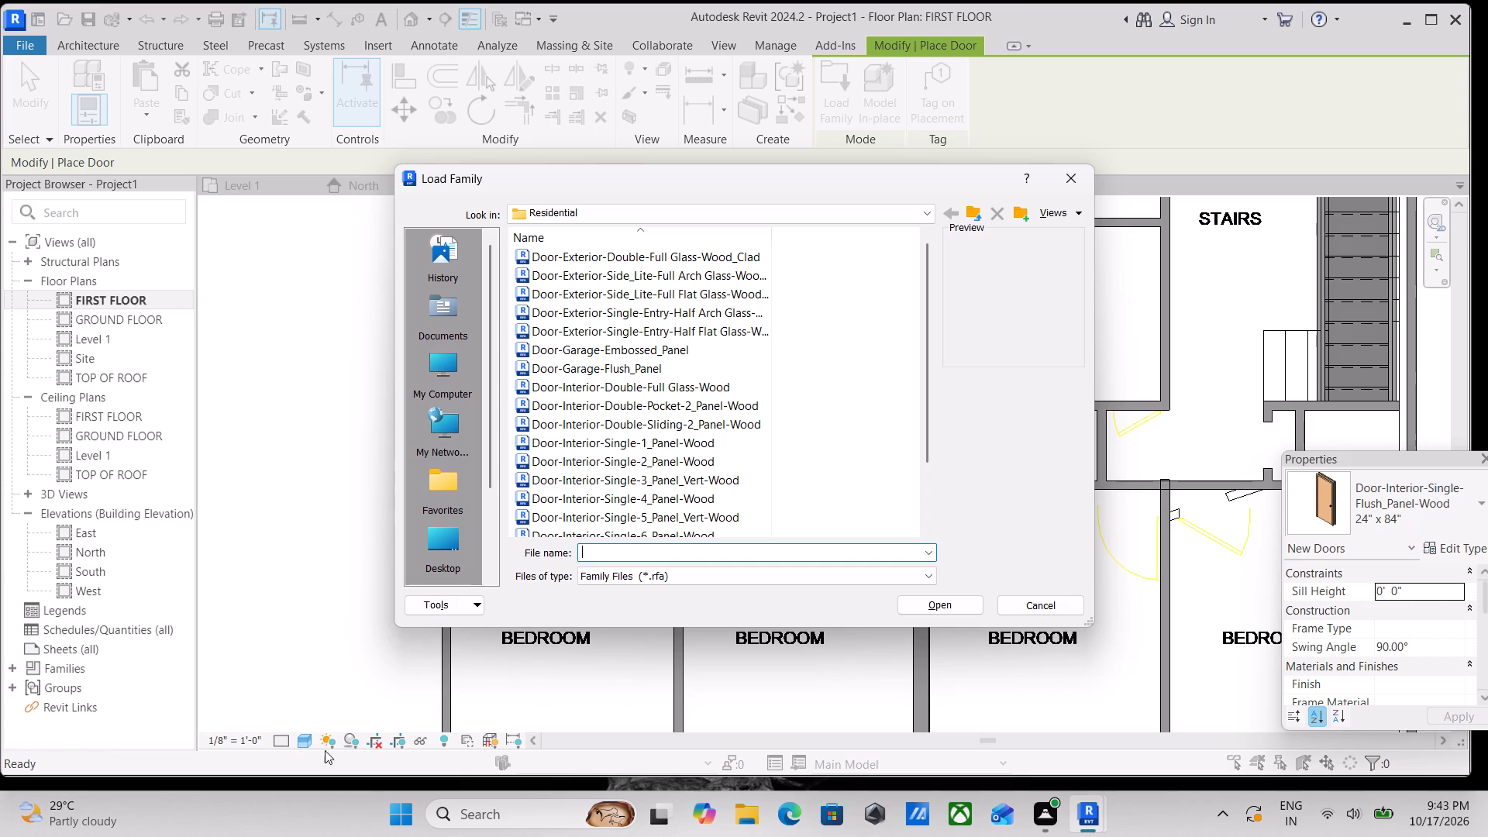
pyautogui.scroll(-3, 653, 360)
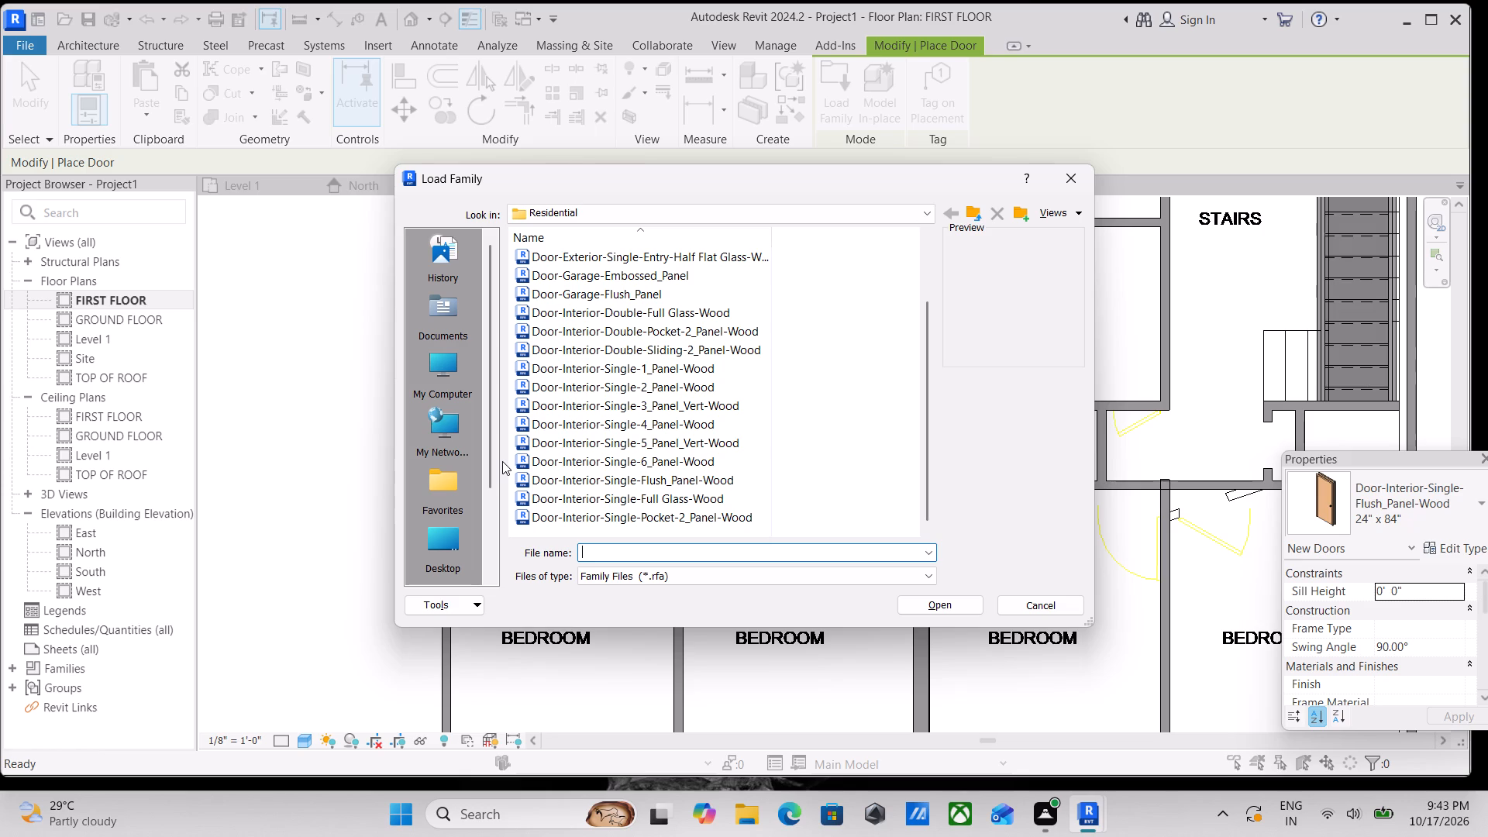
pyautogui.scroll(2, 473, 309)
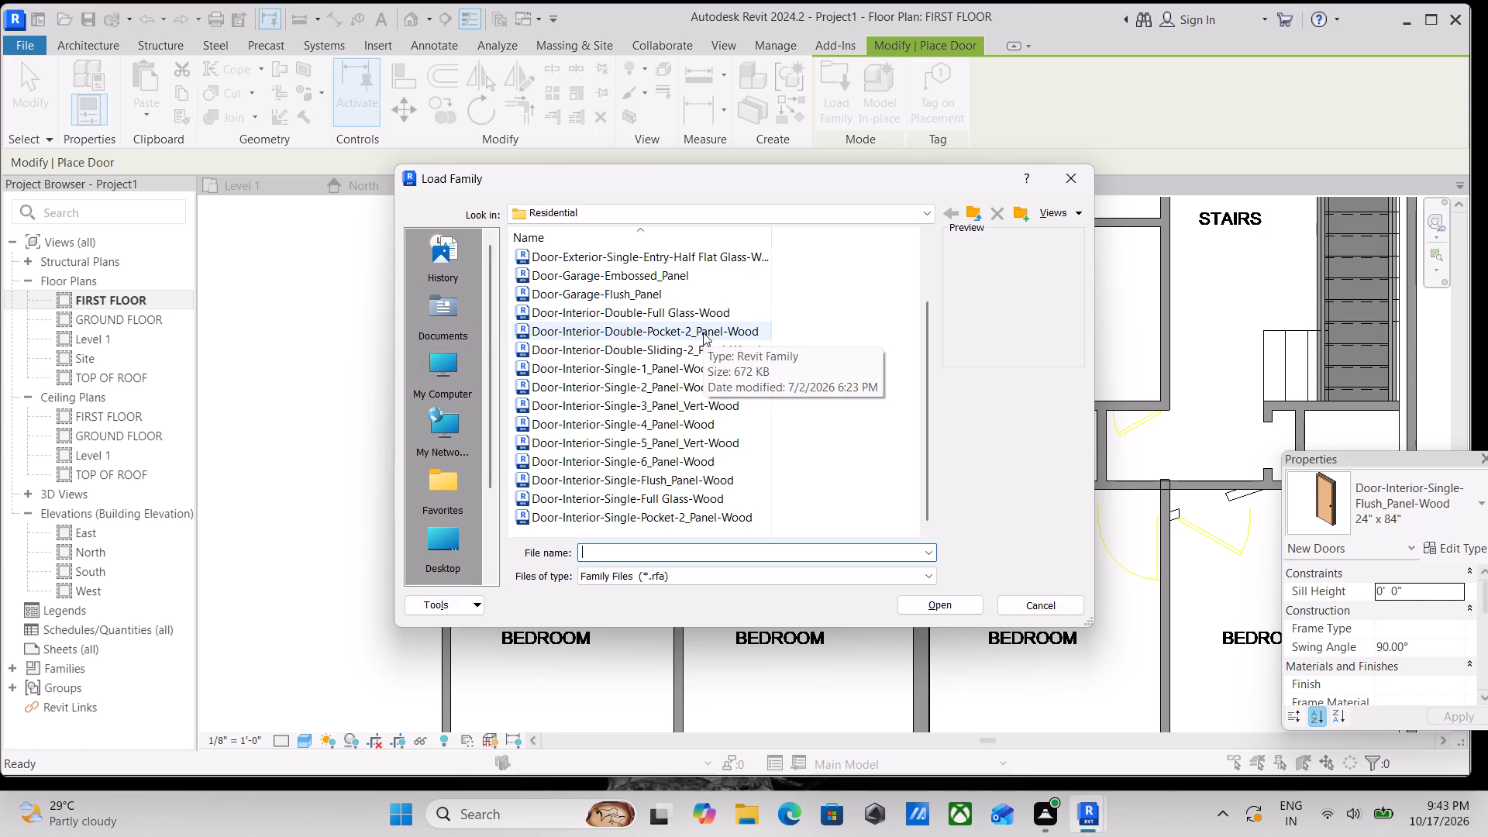
pyautogui.scroll(-3, 631, 394)
pyautogui.scroll(1, 554, 374)
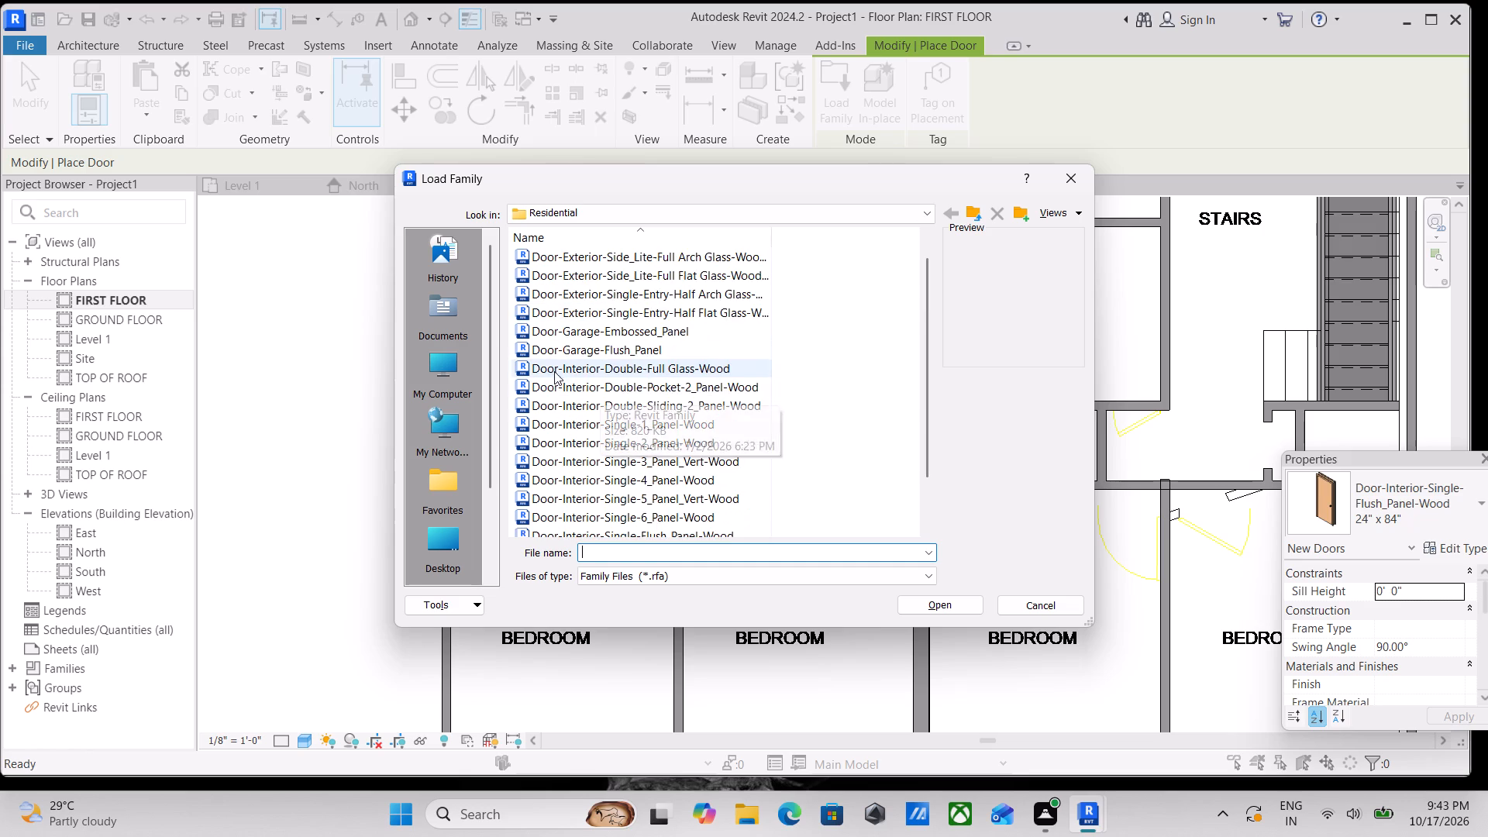
pyautogui.scroll(-3, 579, 298)
pyautogui.scroll(6, 577, 315)
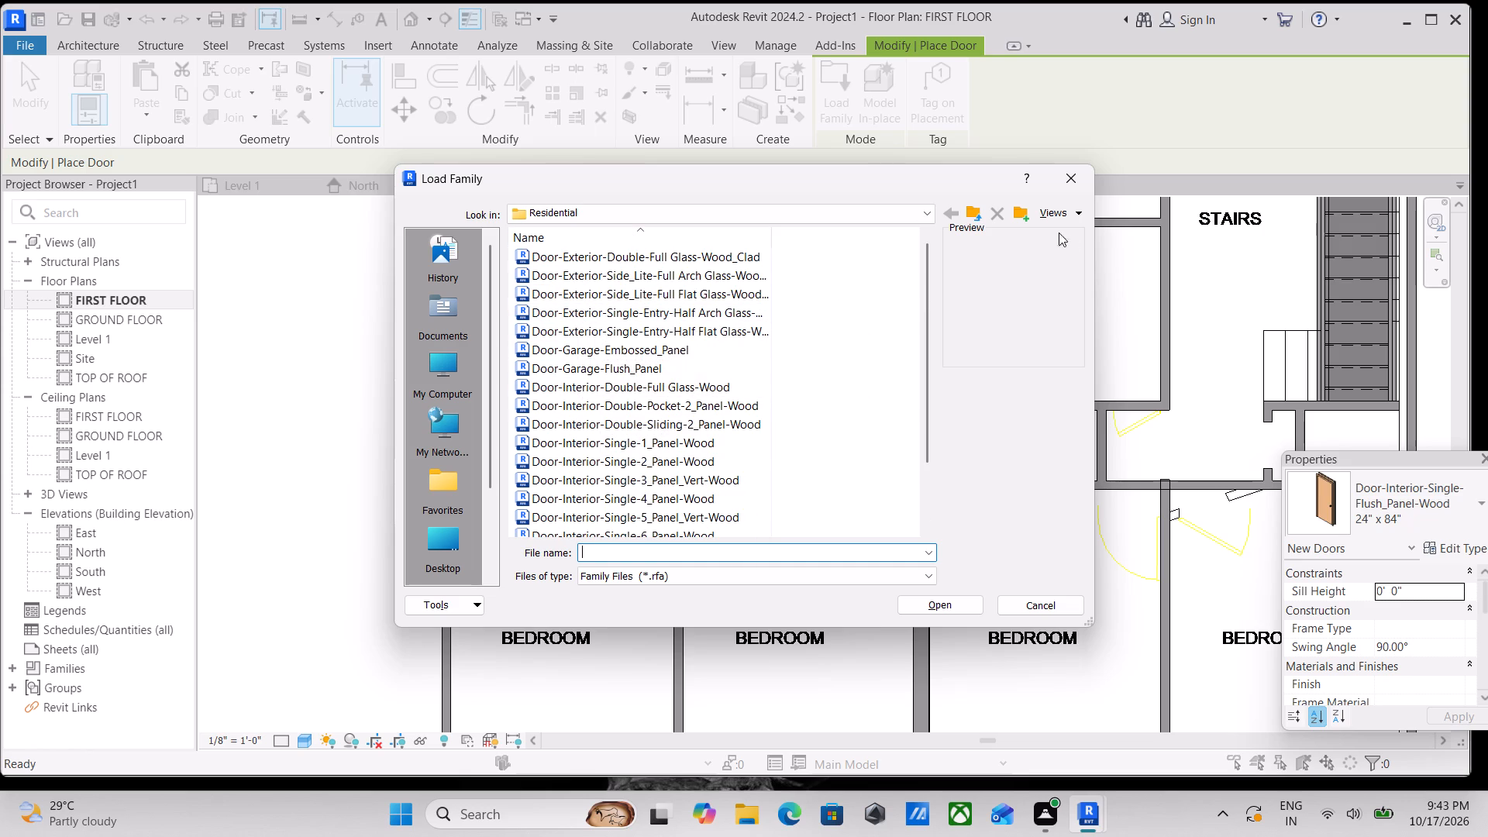
pyautogui.click(1457, 524)
pyautogui.click(1473, 504)
pyautogui.click(1076, 170)
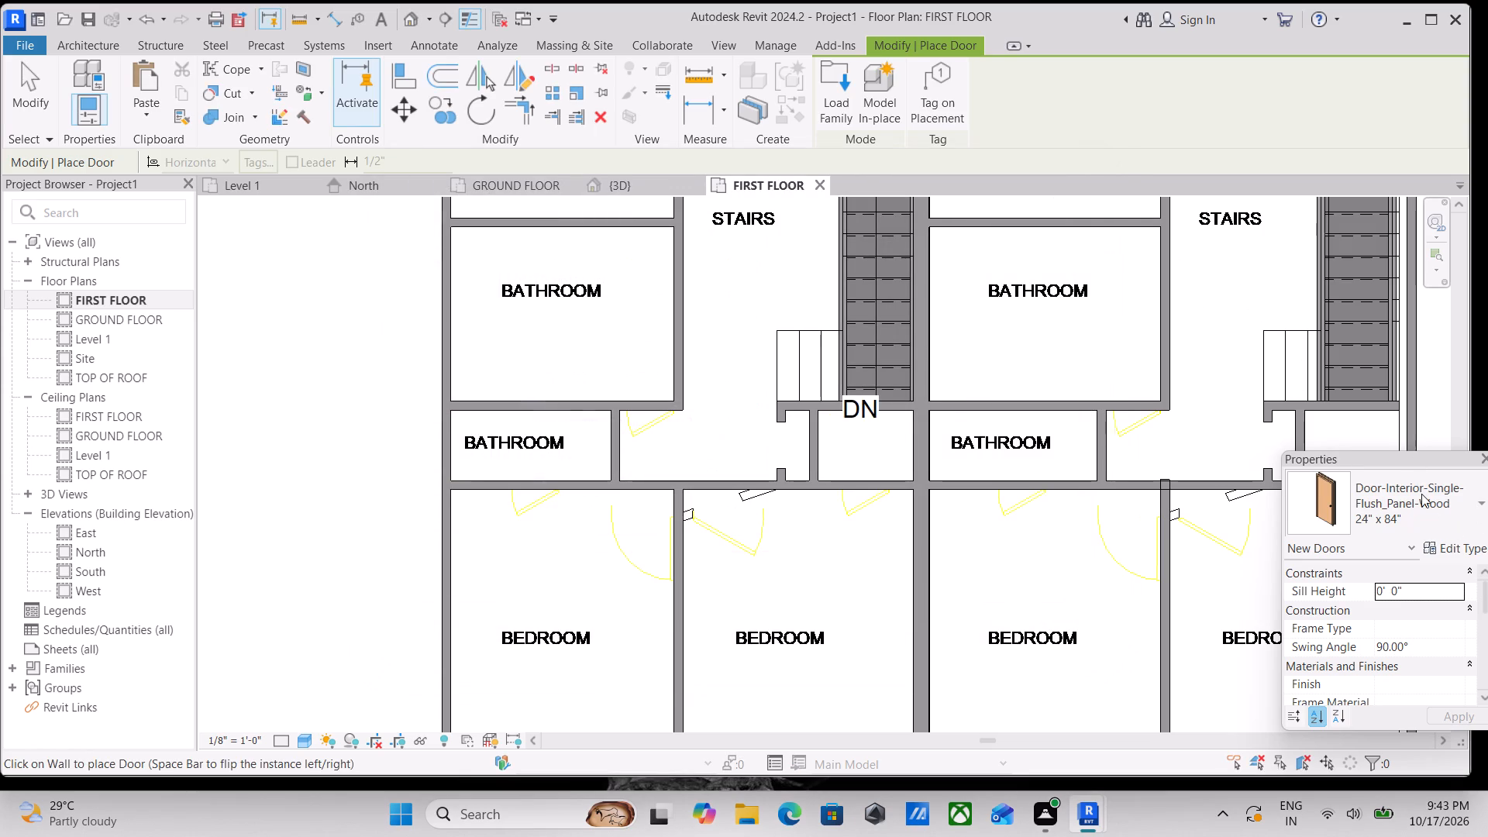
# Place three Door-Interior-Single-Flush_Panel-Wood 24" x 84" doors along the left unit's bedroom wall: one at the small bathroom and one into each bedroom.
pyautogui.click(1442, 512)
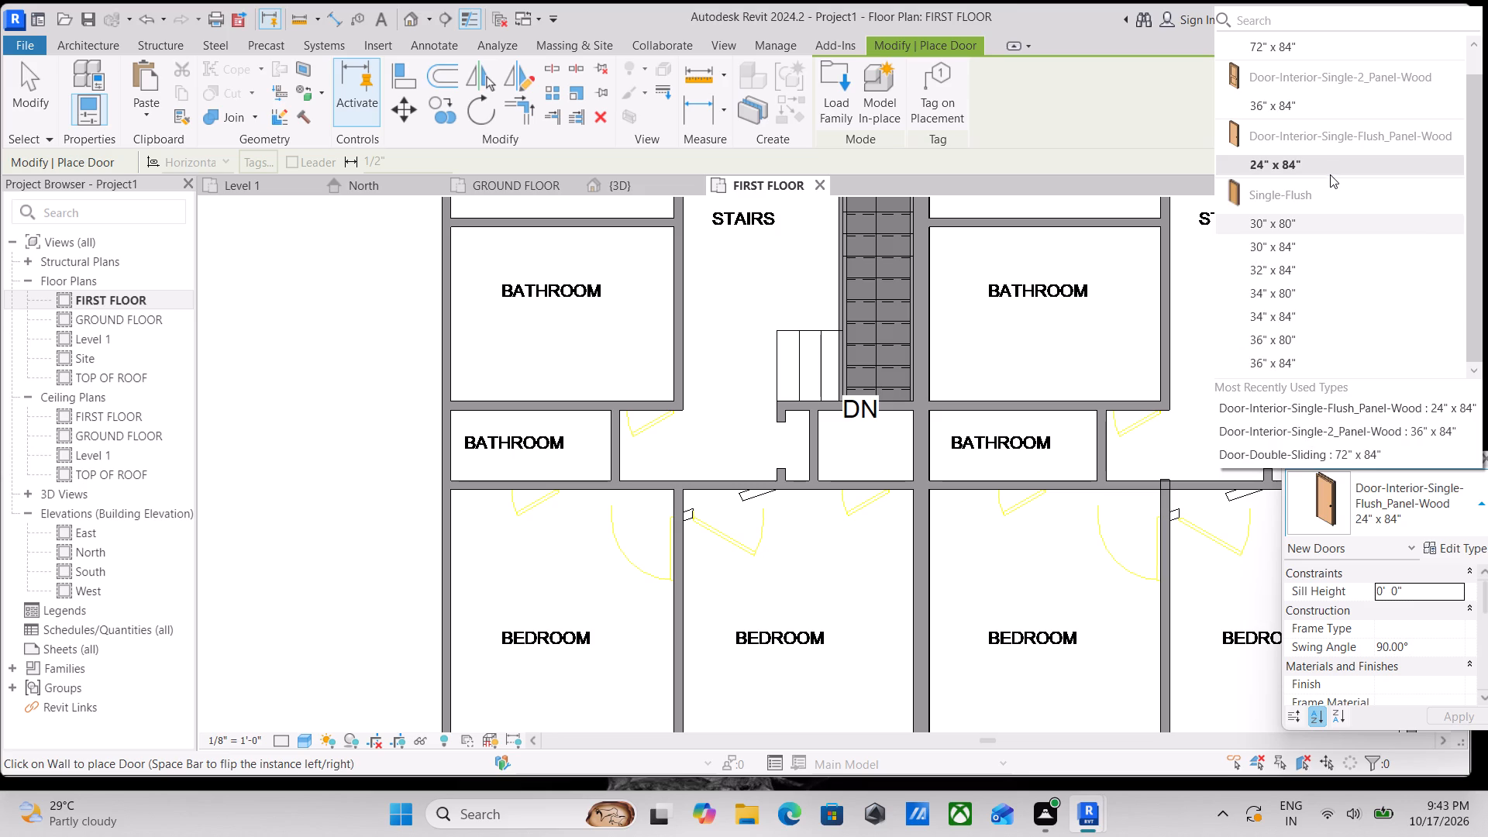
pyautogui.click(1328, 172)
pyautogui.moveTo(577, 511); pyautogui.dragTo(718, 704, button='middle')
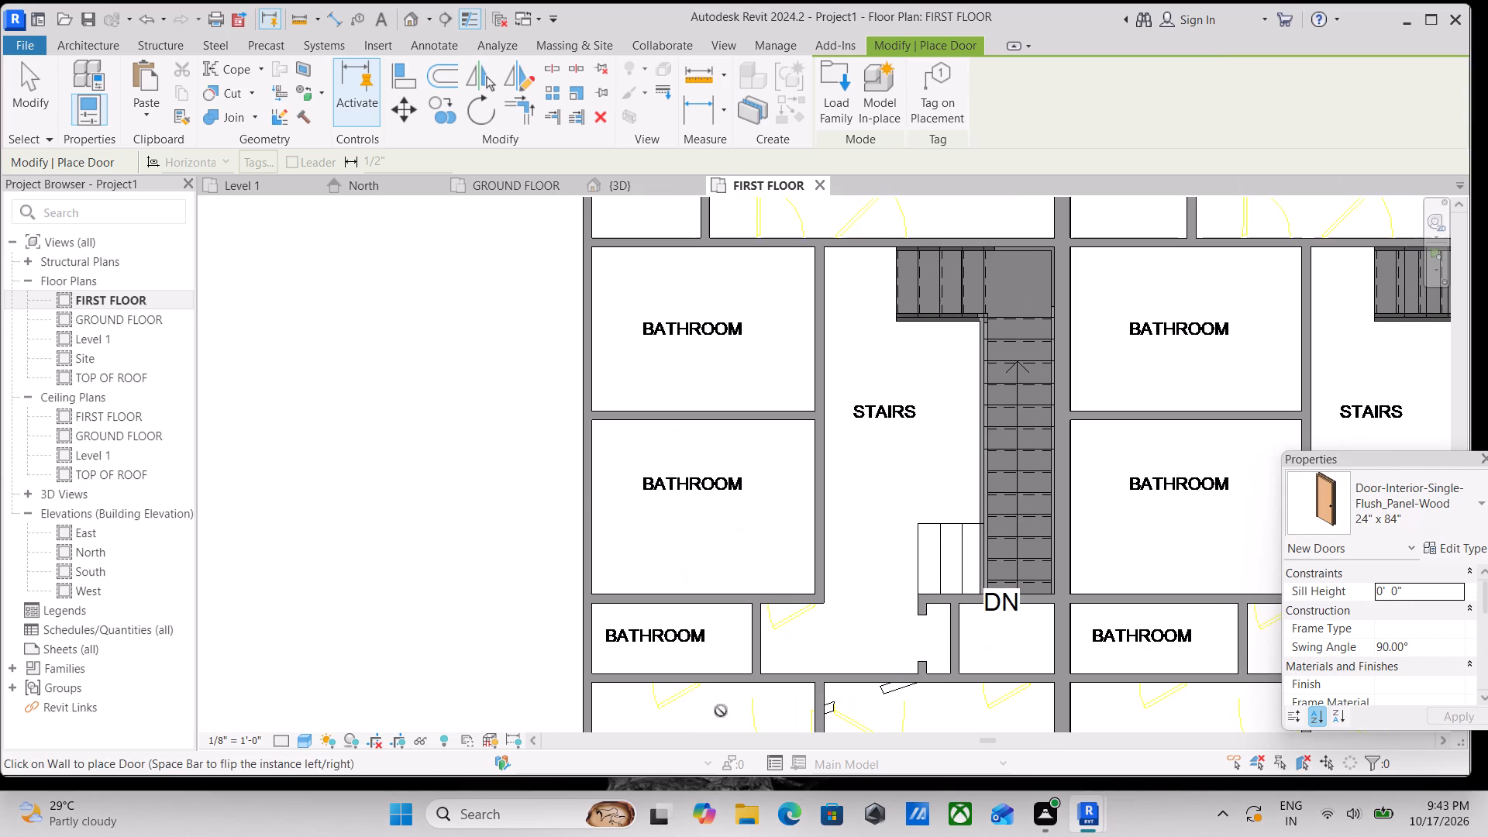
pyautogui.click(674, 682)
pyautogui.scroll(-1, 674, 682)
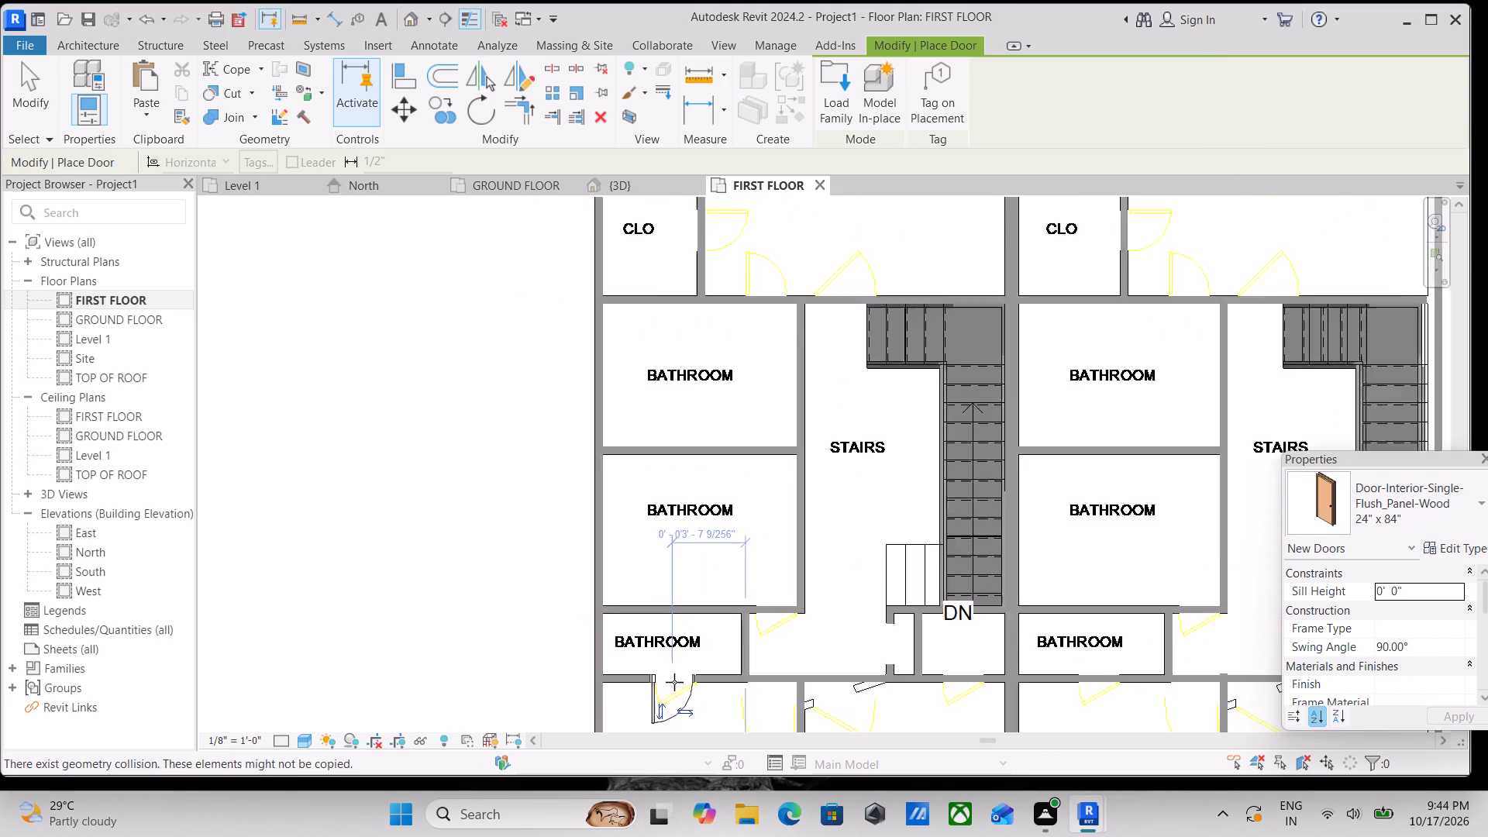
pyautogui.scroll(-1, 674, 682)
pyautogui.moveTo(674, 682); pyautogui.dragTo(627, 613, button='middle')
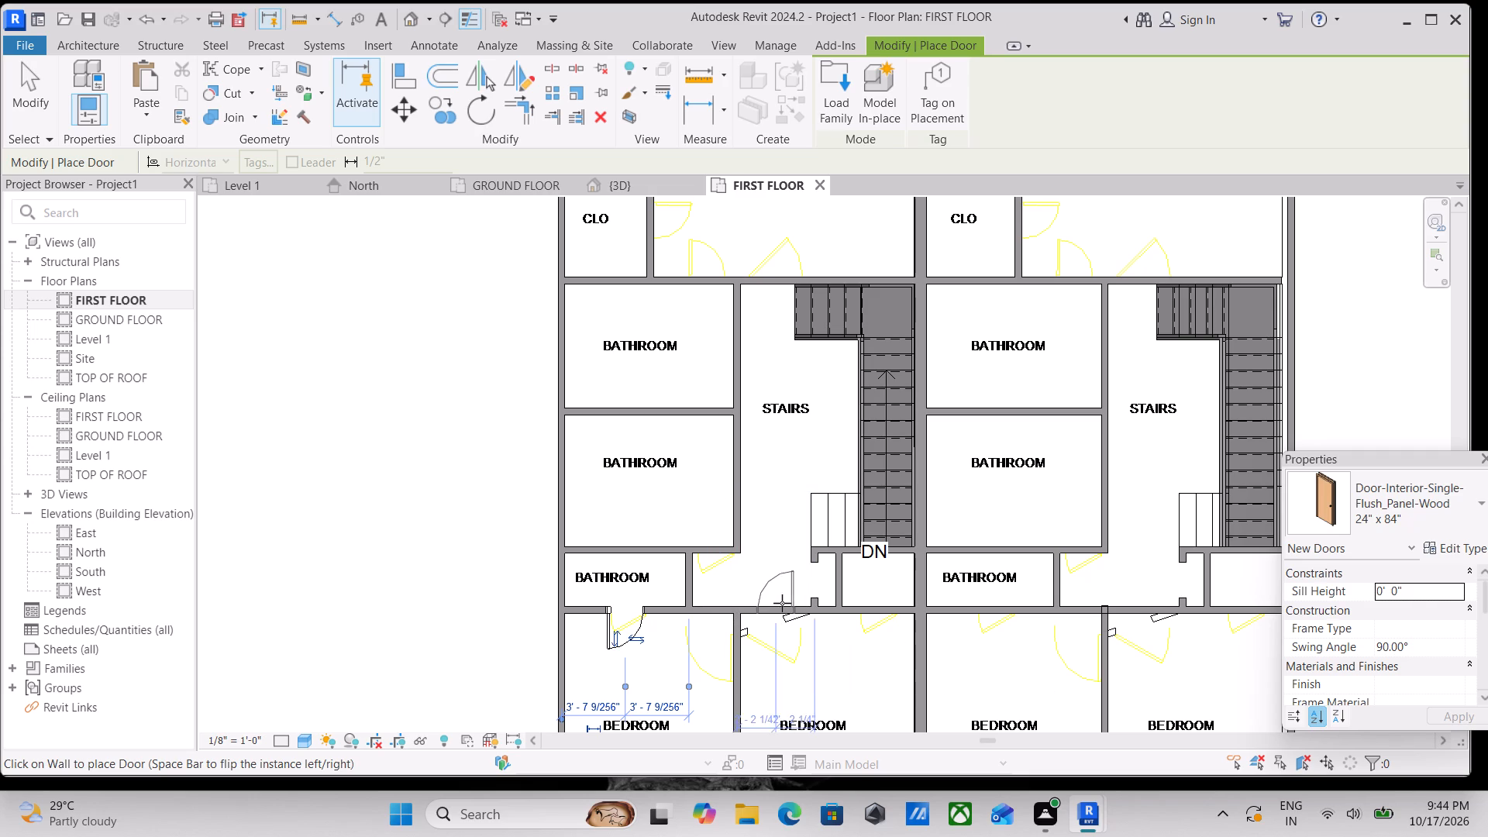
pyautogui.scroll(2, 711, 618)
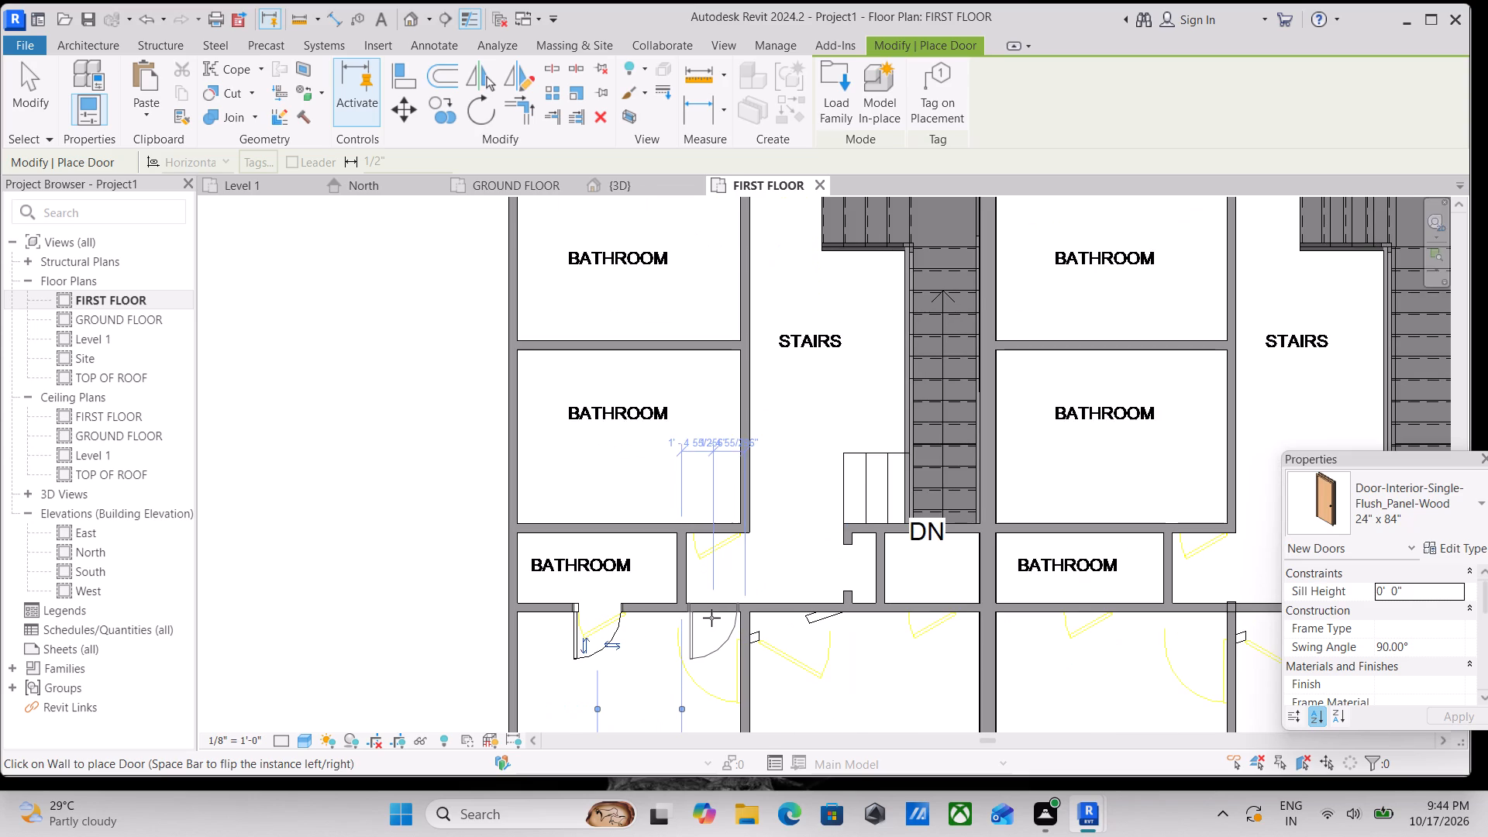
pyautogui.click(711, 618)
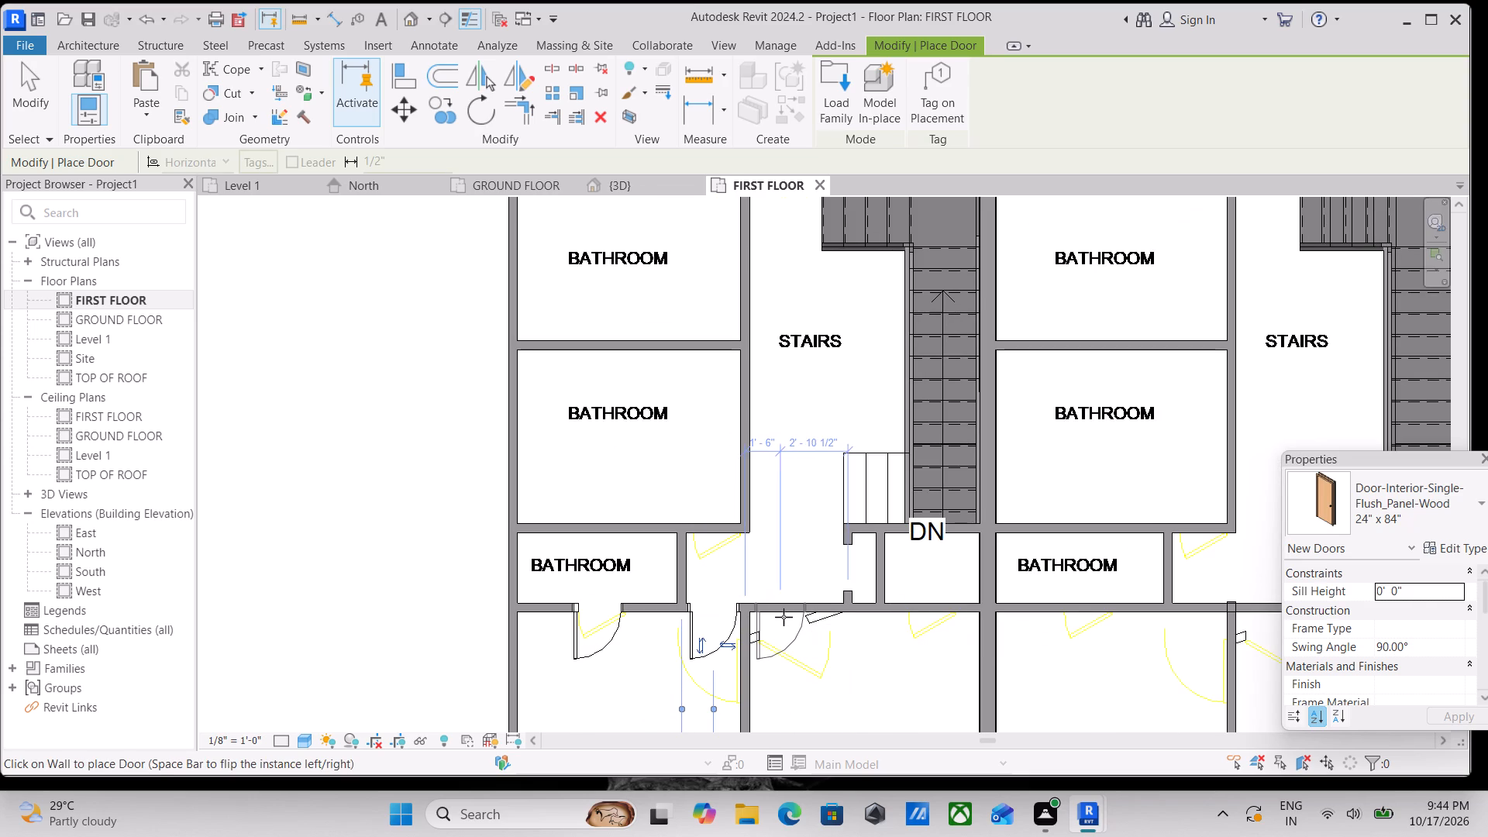
pyautogui.click(783, 617)
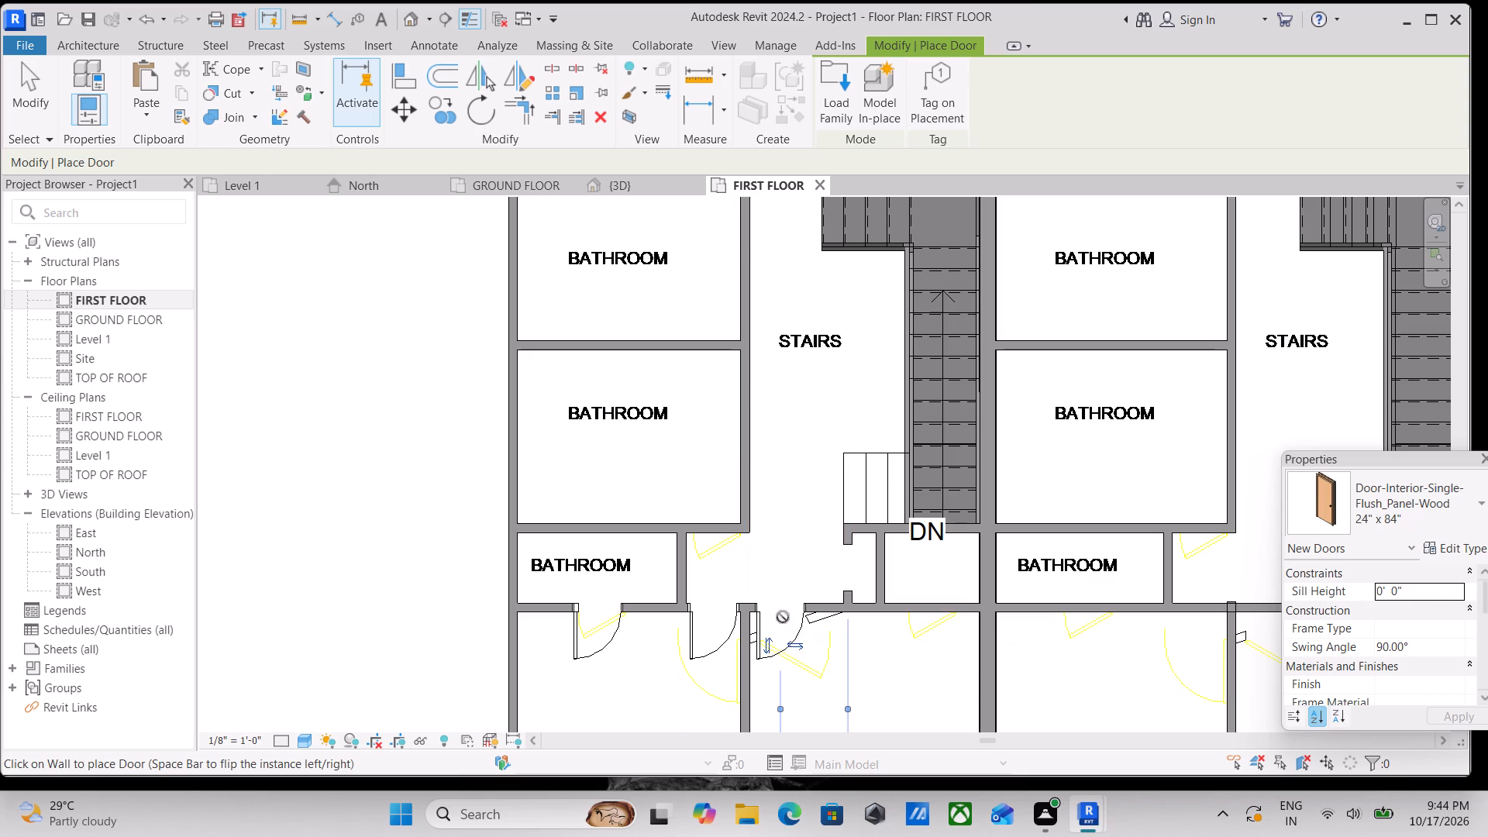
# Place a 24" x 84" flush panel door in the left unit's wall between the lower large bathroom and the hall, swinging into the bathroom.
pyautogui.moveTo(693, 586); pyautogui.dragTo(689, 646, button='middle')
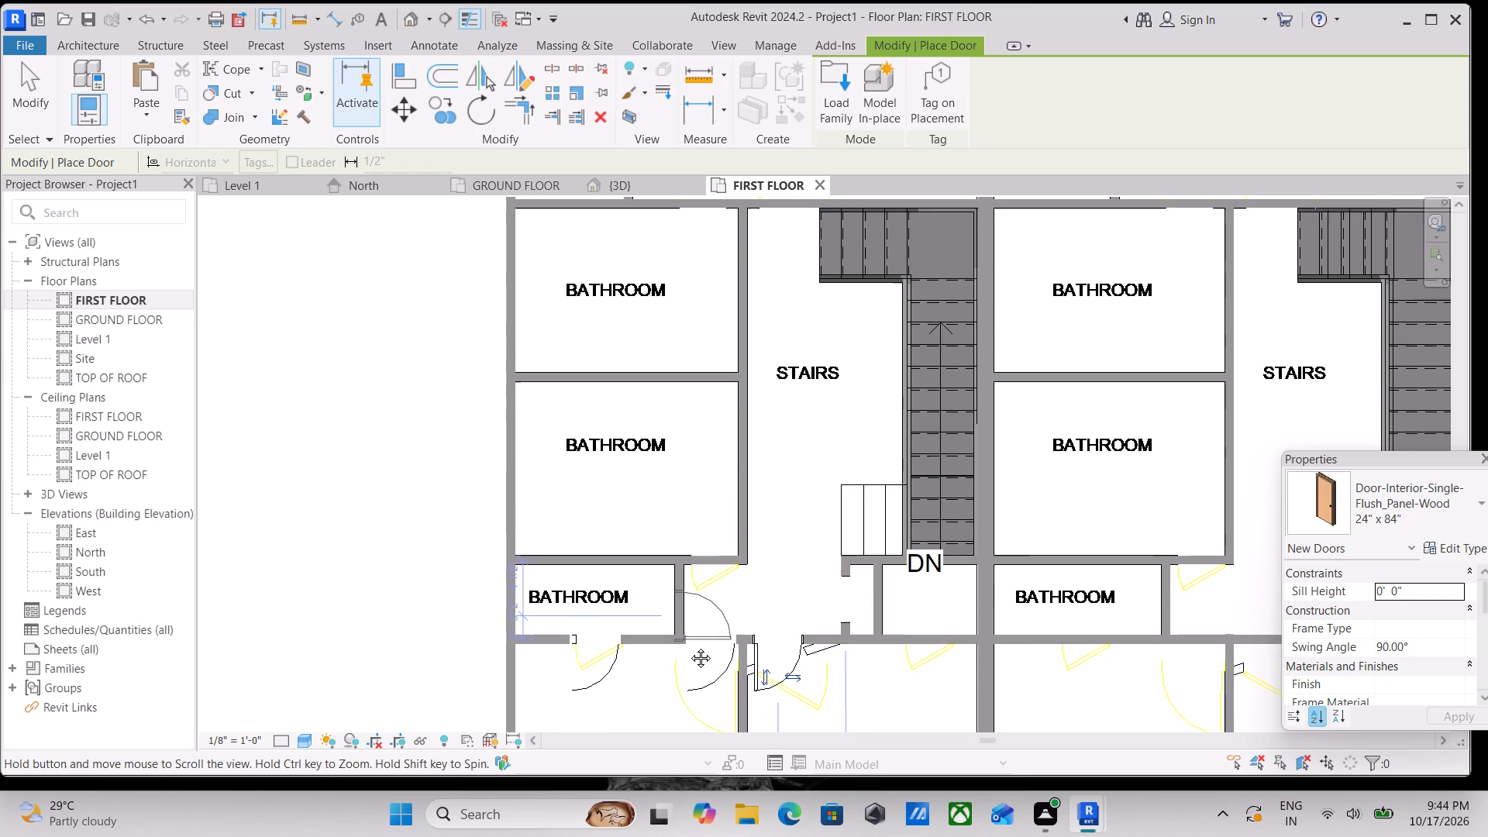
pyautogui.moveTo(689, 646); pyautogui.dragTo(686, 694, button='middle')
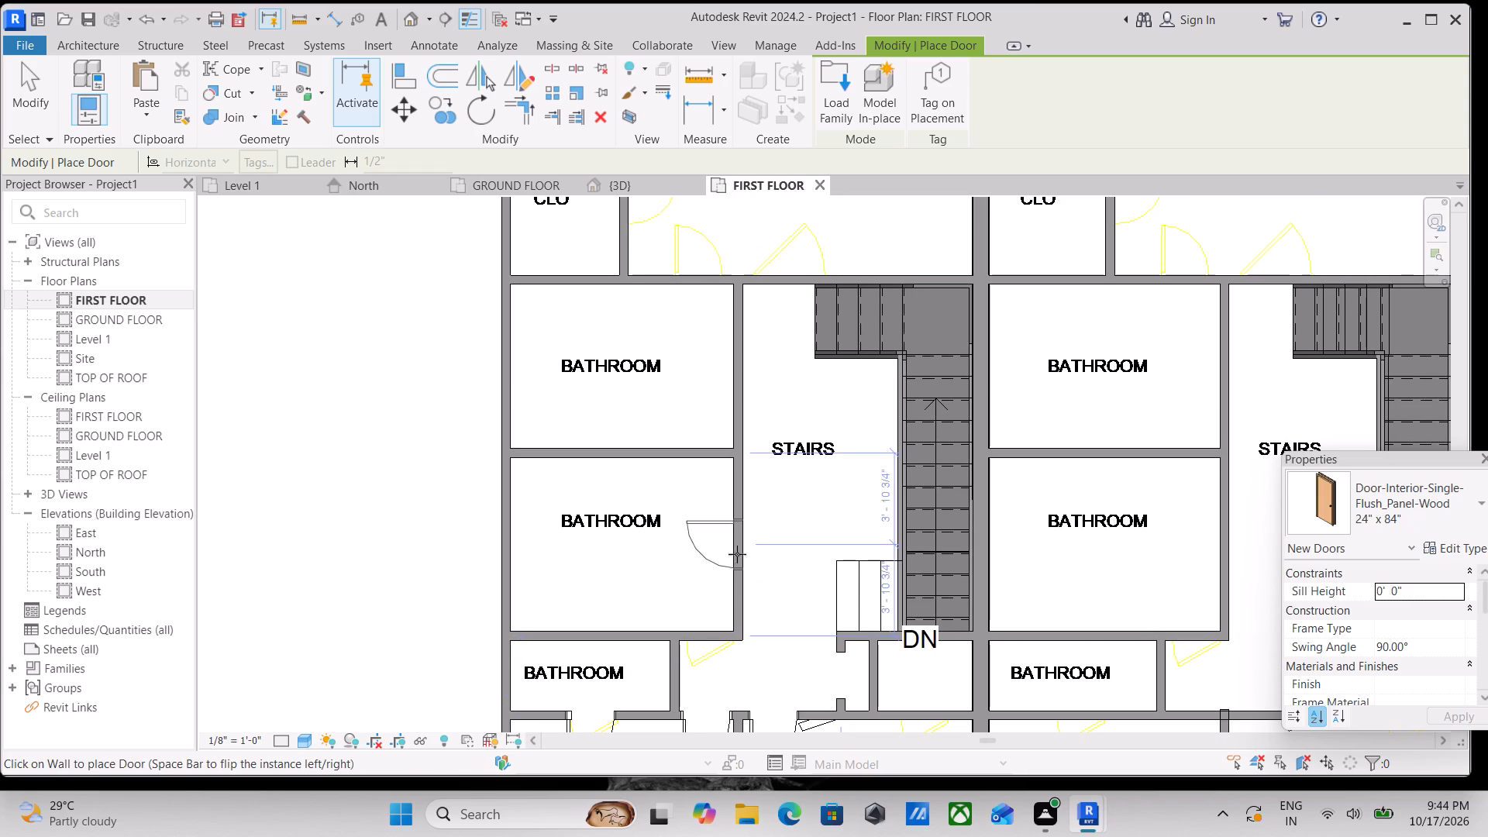
pyautogui.click(701, 629)
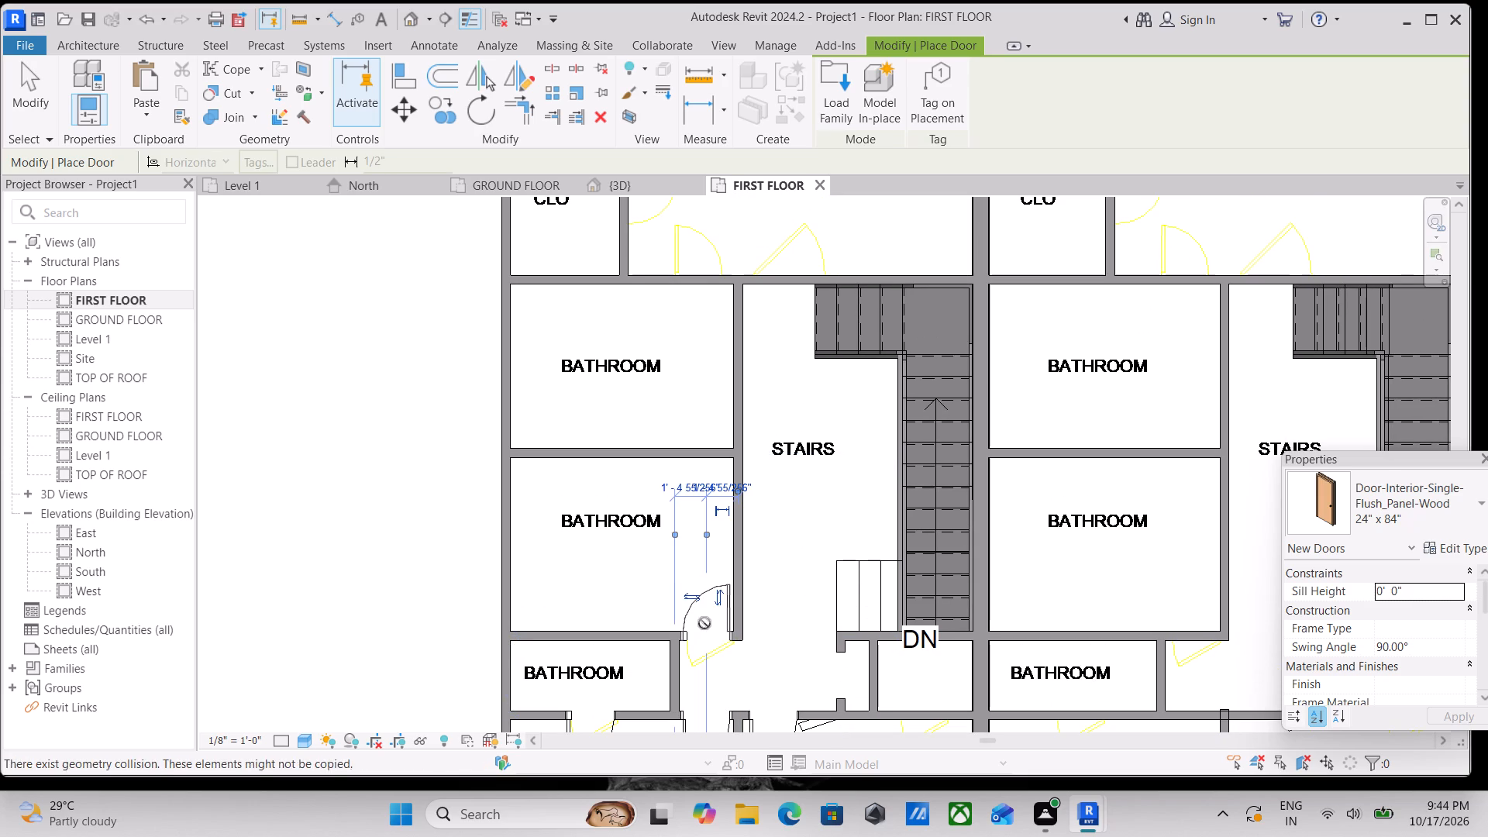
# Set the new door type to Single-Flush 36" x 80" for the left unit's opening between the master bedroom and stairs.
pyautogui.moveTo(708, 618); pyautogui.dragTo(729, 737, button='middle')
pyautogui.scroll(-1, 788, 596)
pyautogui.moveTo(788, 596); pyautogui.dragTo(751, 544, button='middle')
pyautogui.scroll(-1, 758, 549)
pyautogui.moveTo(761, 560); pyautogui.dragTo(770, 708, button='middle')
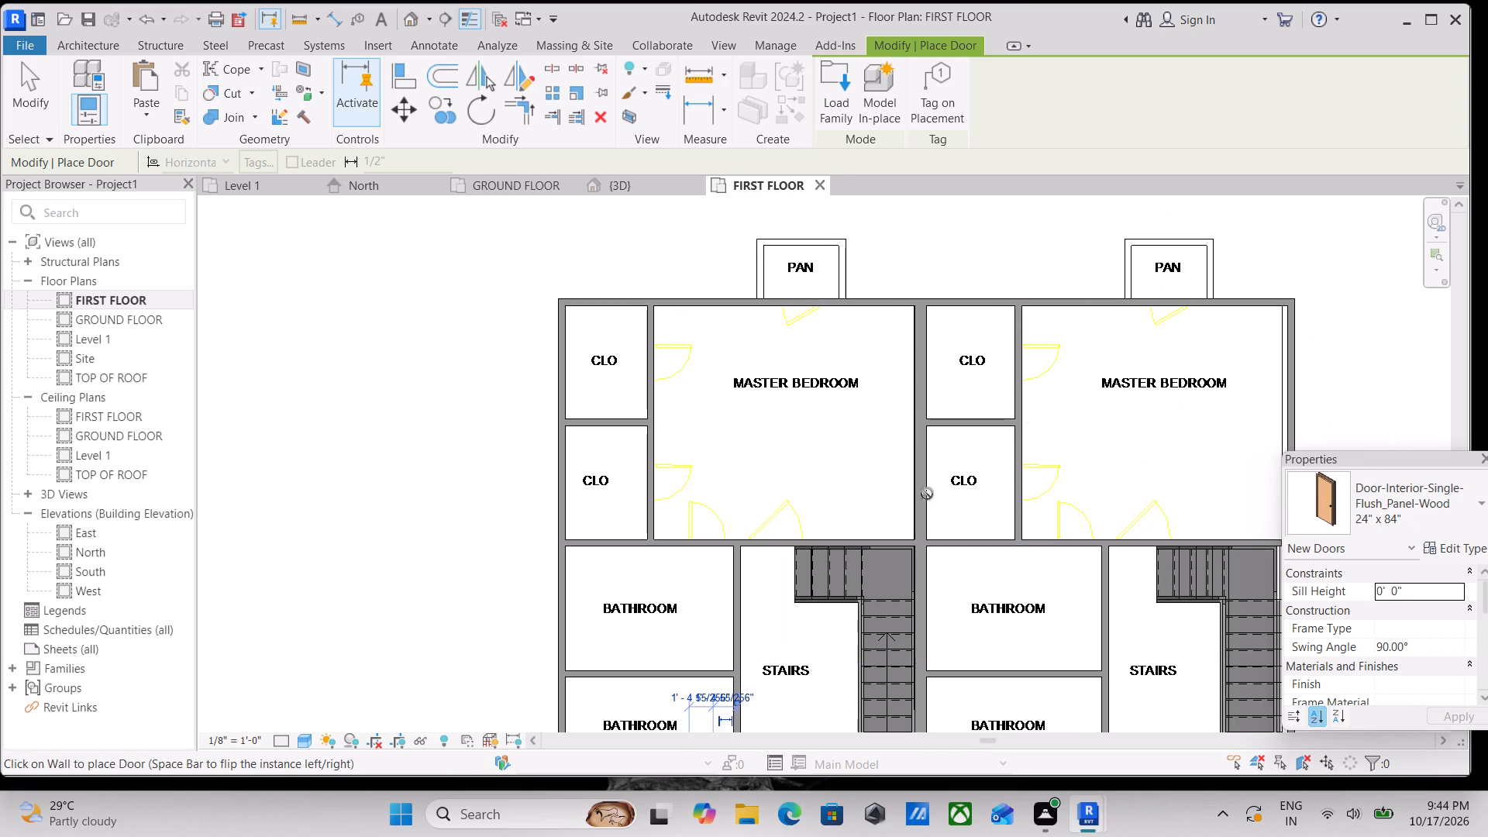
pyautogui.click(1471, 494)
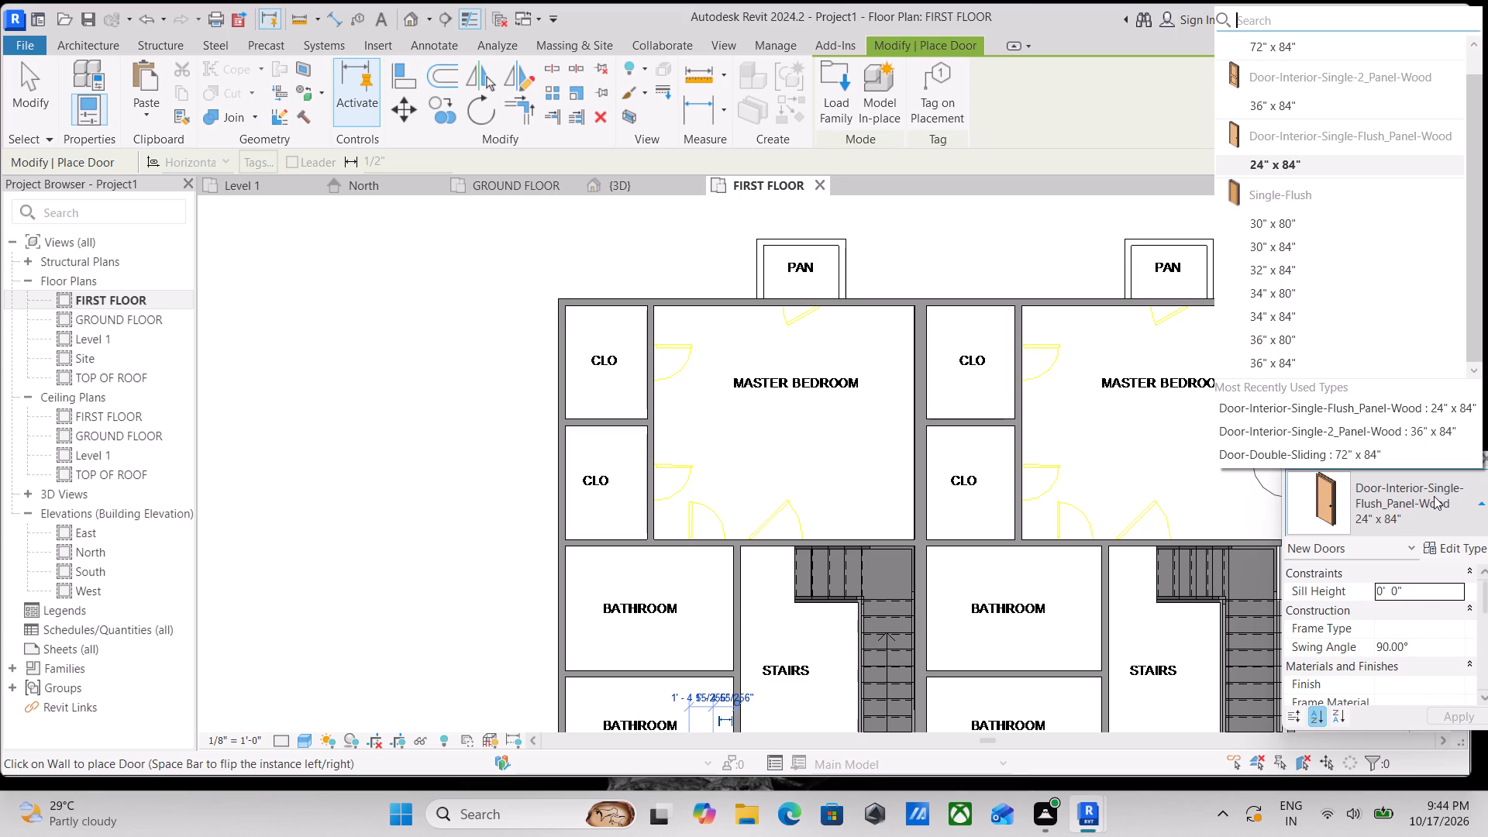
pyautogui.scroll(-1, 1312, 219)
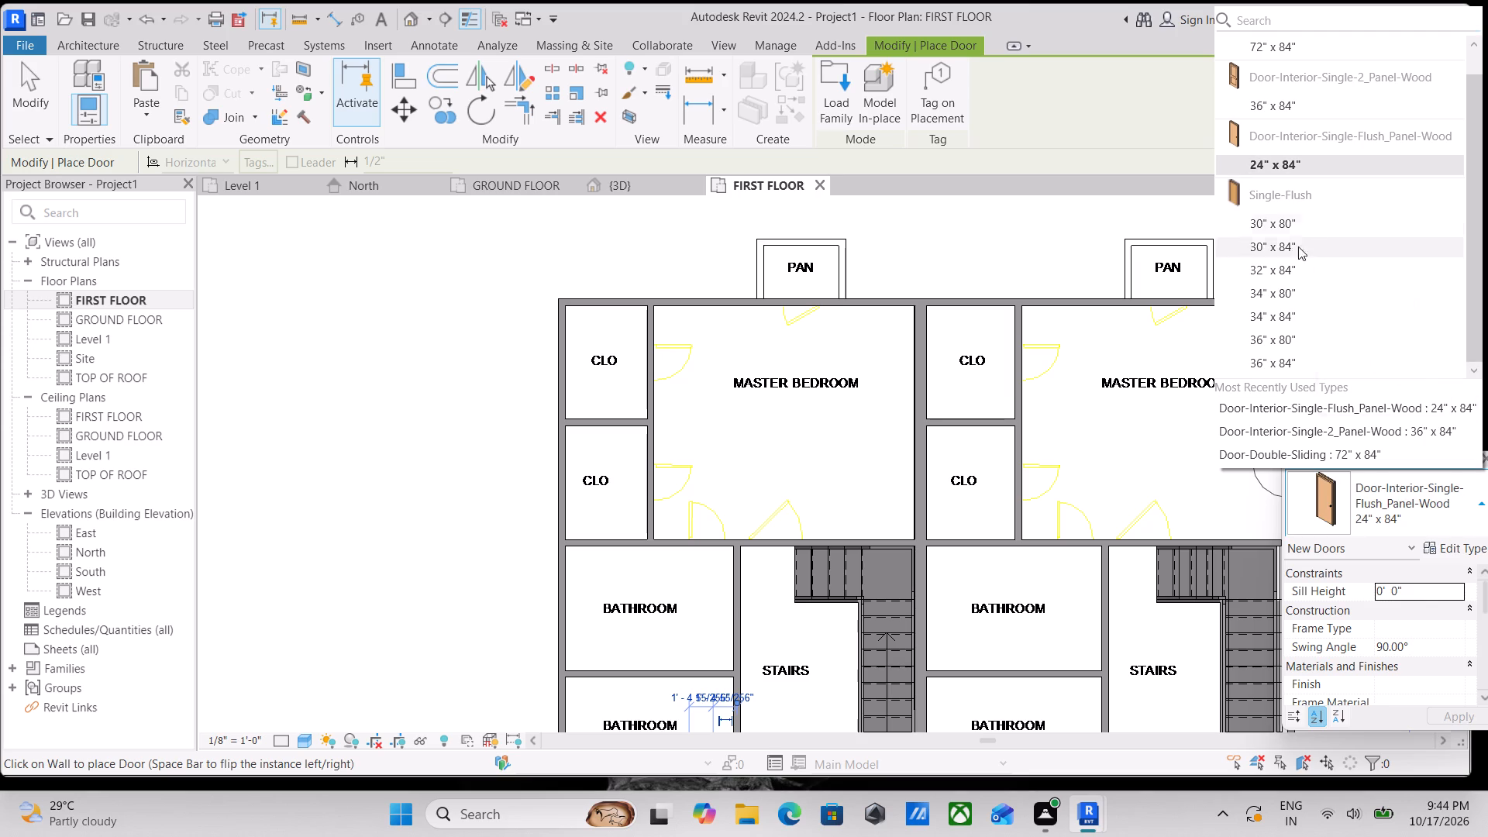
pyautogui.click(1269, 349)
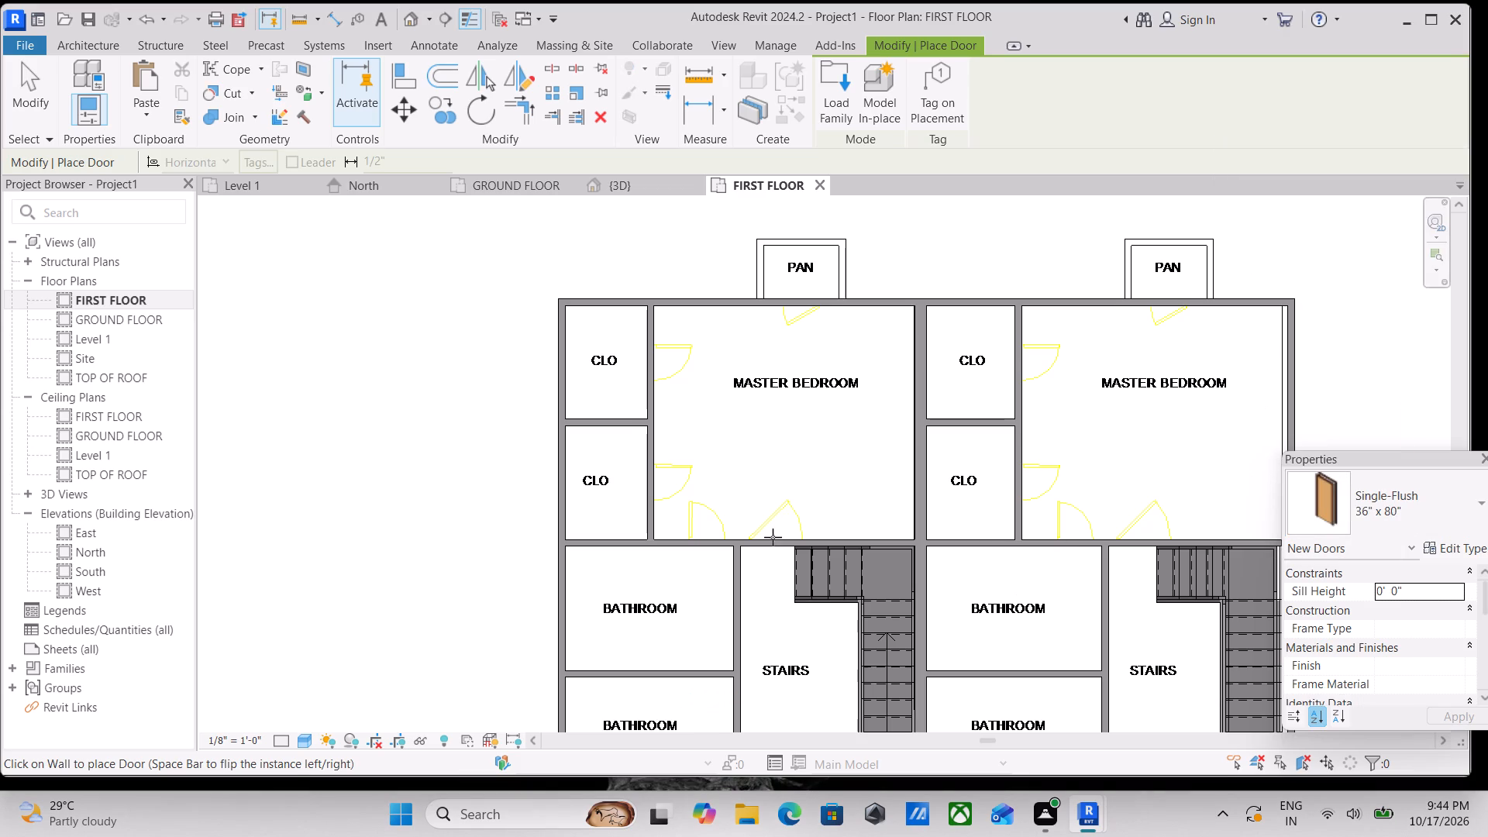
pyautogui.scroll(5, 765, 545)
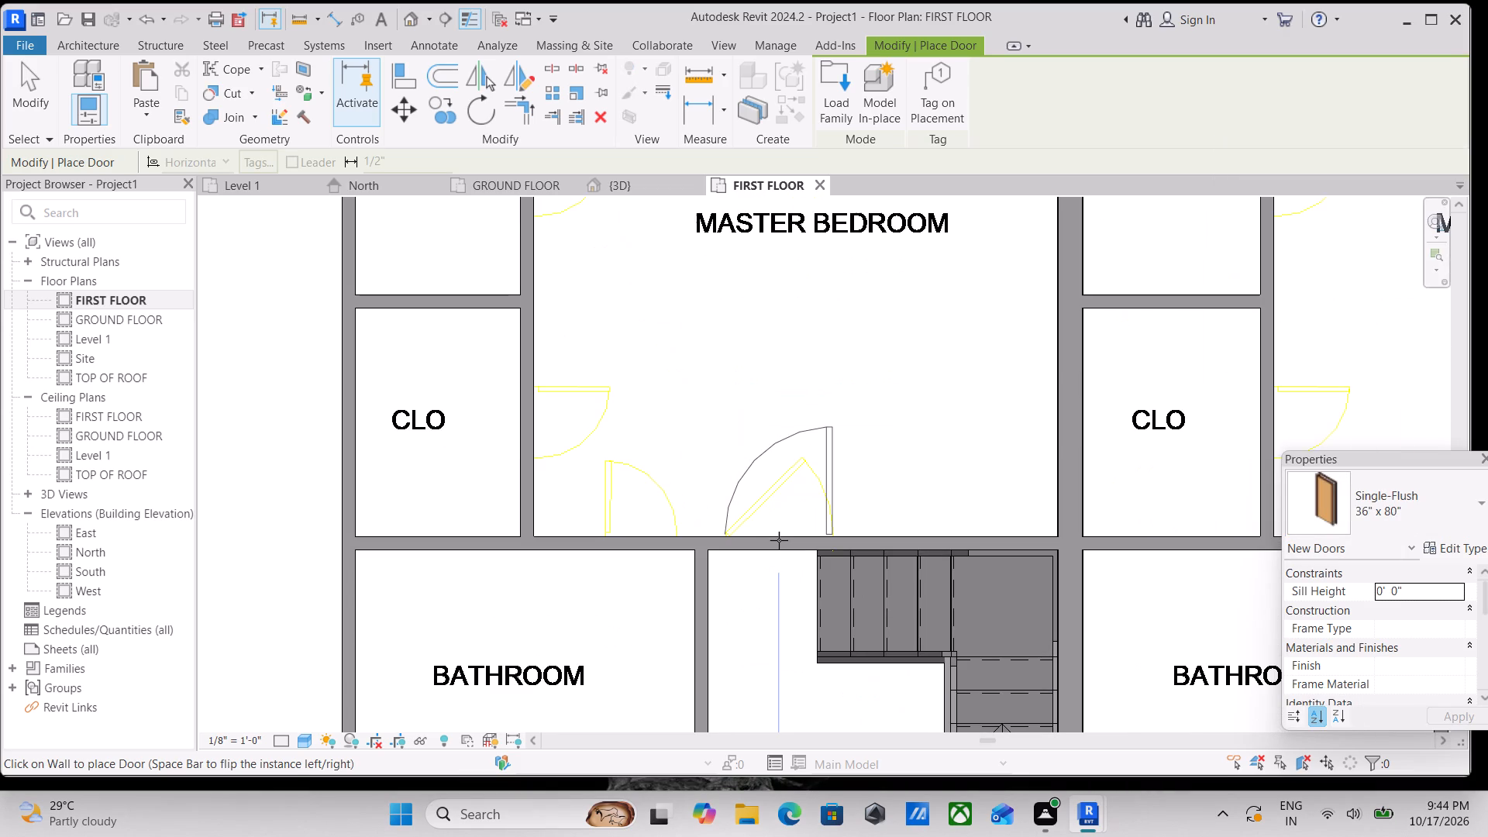
# Place a Door-Interior-Single-2_Panel-Wood 36" x 84" door between the left unit's master bedroom and stair hall, swinging into the hall.
pyautogui.click(1455, 497)
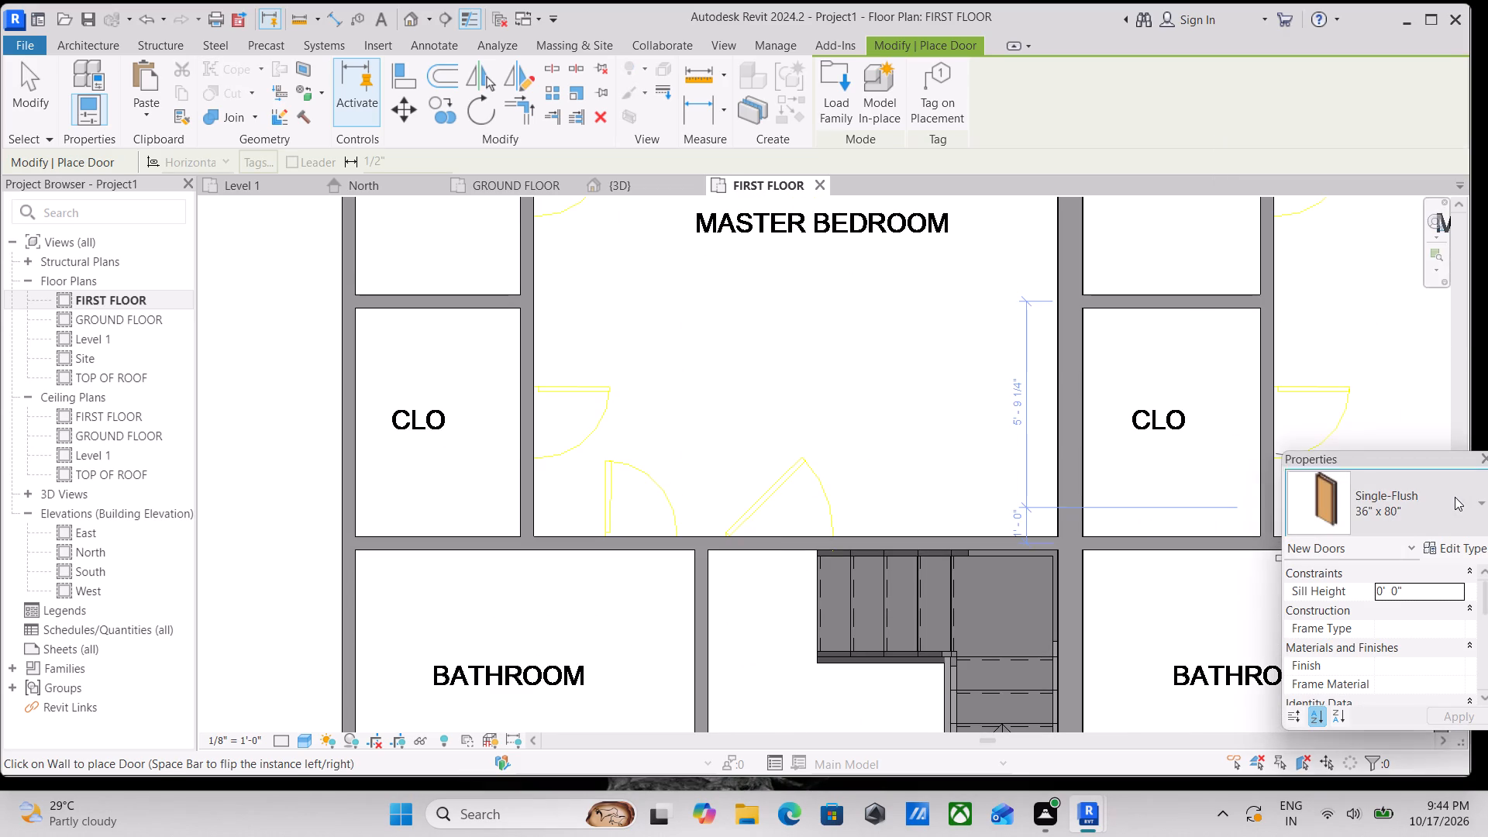
pyautogui.scroll(-3, 1349, 227)
pyautogui.scroll(2, 1350, 221)
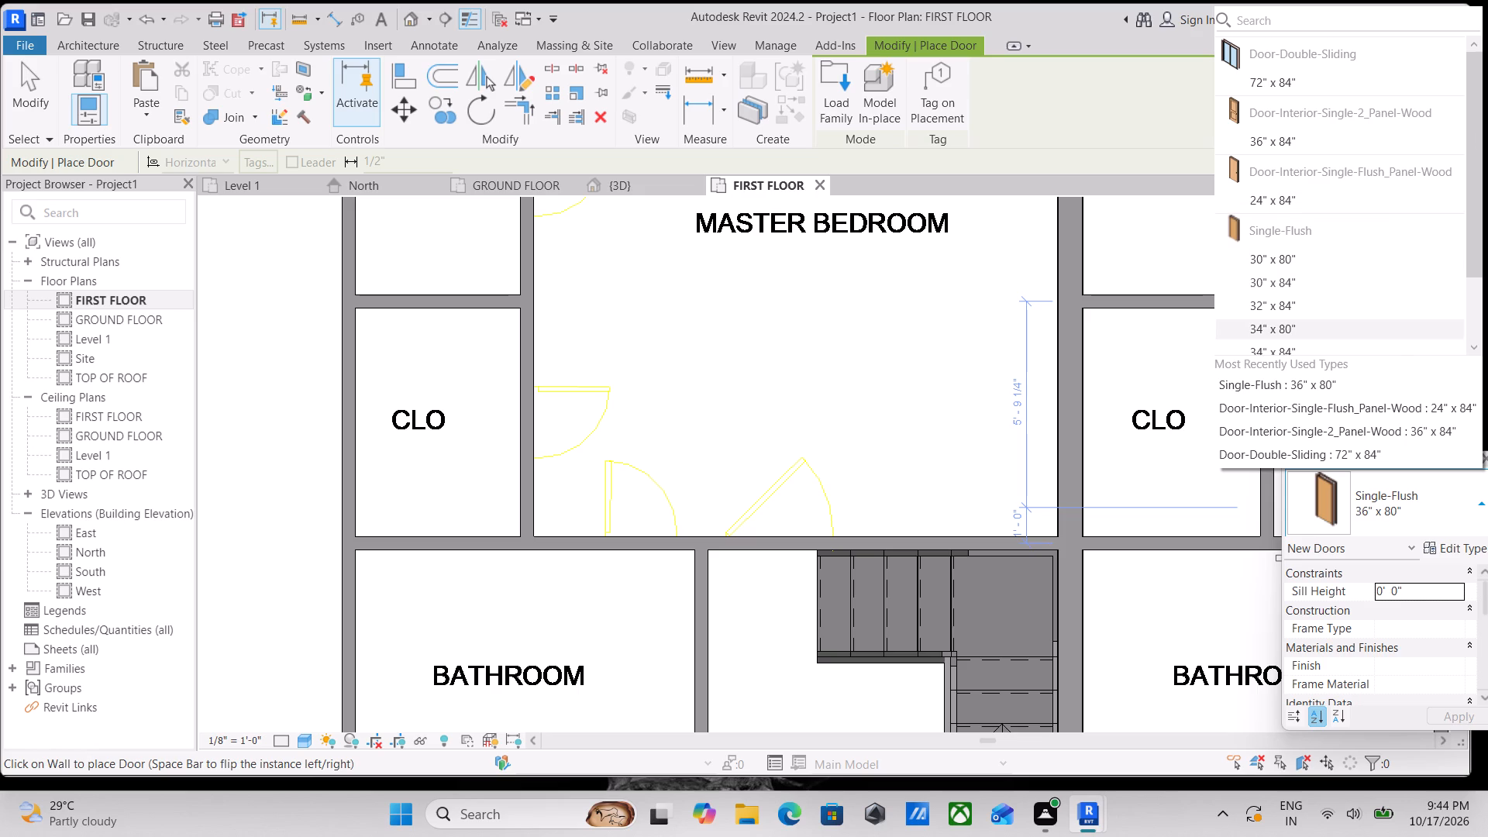
pyautogui.click(1329, 136)
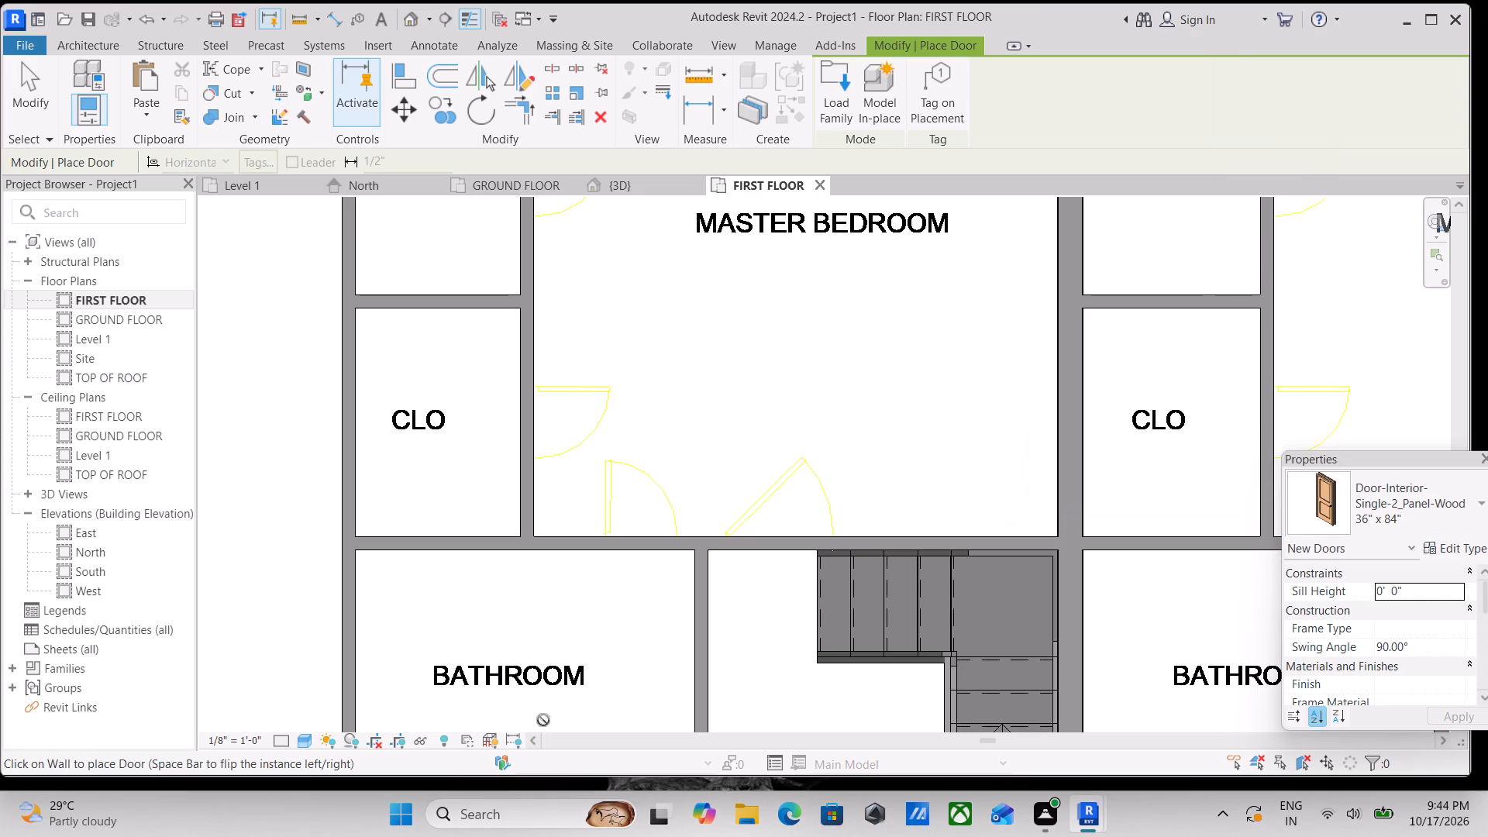
pyautogui.click(763, 552)
pyautogui.scroll(1, 763, 552)
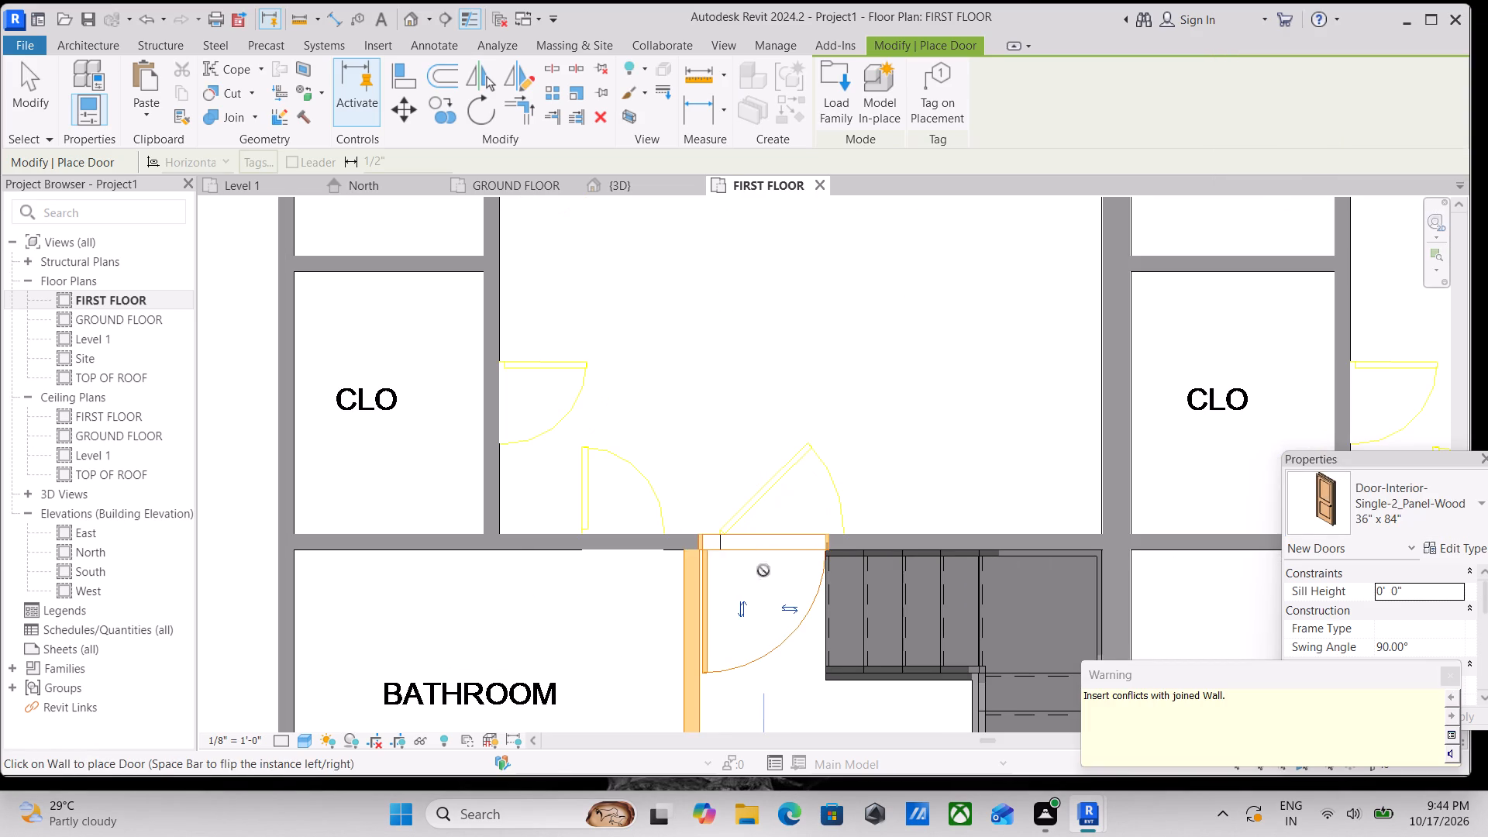
pyautogui.press('Escape')
pyautogui.scroll(1, 758, 674)
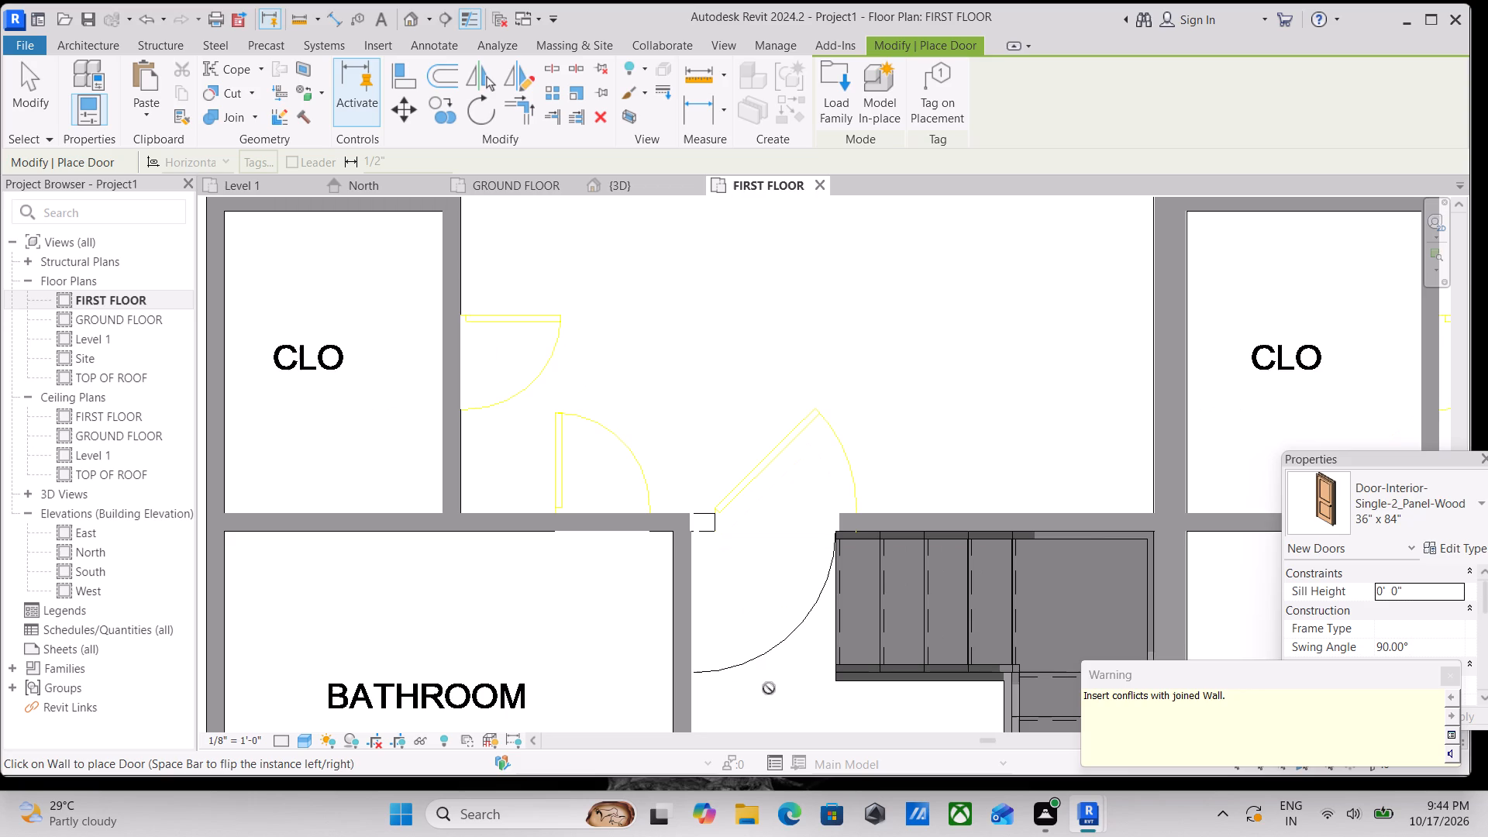
pyautogui.scroll(-1, 687, 581)
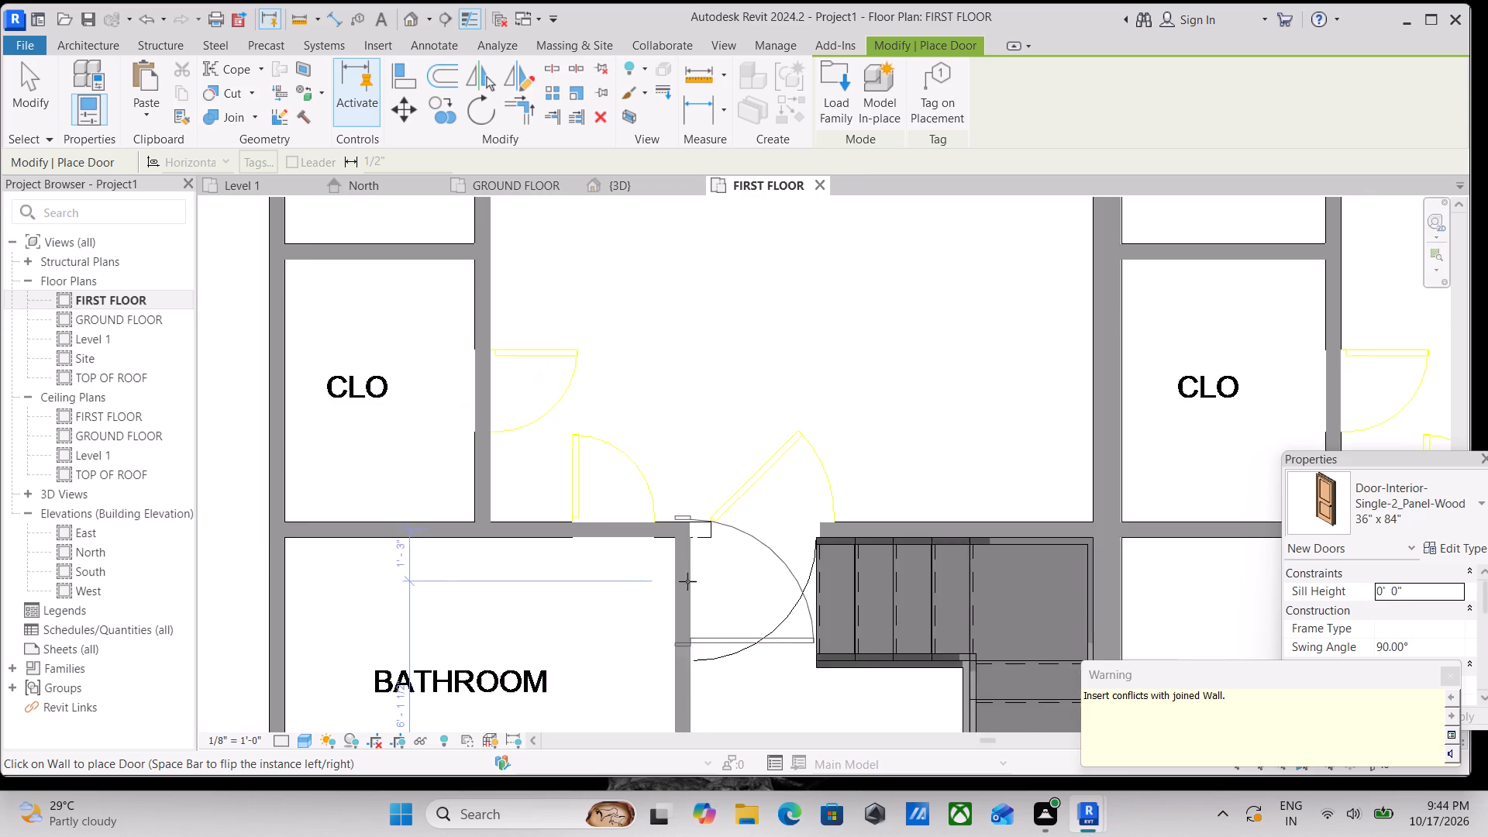
# Place a 36" x 84" two-panel door between the left master bedroom and upper bathroom, swinging into the bedroom, about 2' 10 1/2" from the closet wall.
pyautogui.moveTo(692, 581); pyautogui.dragTo(889, 594, button='middle')
pyautogui.scroll(-1, 723, 517)
pyautogui.moveTo(723, 517); pyautogui.dragTo(873, 821, button='middle')
pyautogui.scroll(-3, 902, 739)
pyautogui.moveTo(904, 723); pyautogui.dragTo(894, 536, button='middle')
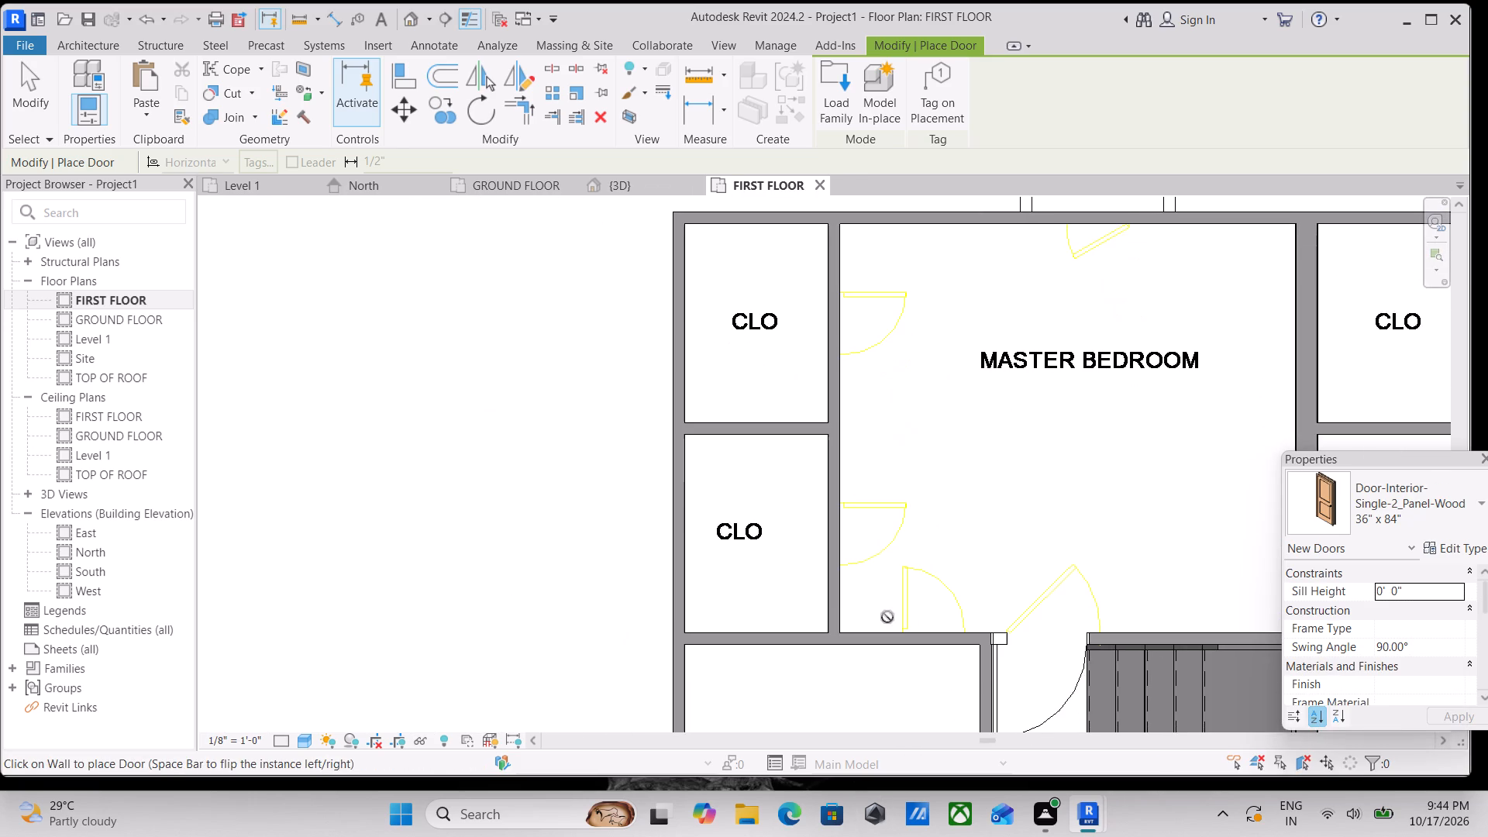
pyautogui.click(926, 631)
pyautogui.moveTo(927, 631); pyautogui.dragTo(933, 710, button='middle')
pyautogui.scroll(-2, 941, 651)
pyautogui.moveTo(941, 651); pyautogui.dragTo(949, 671, button='middle')
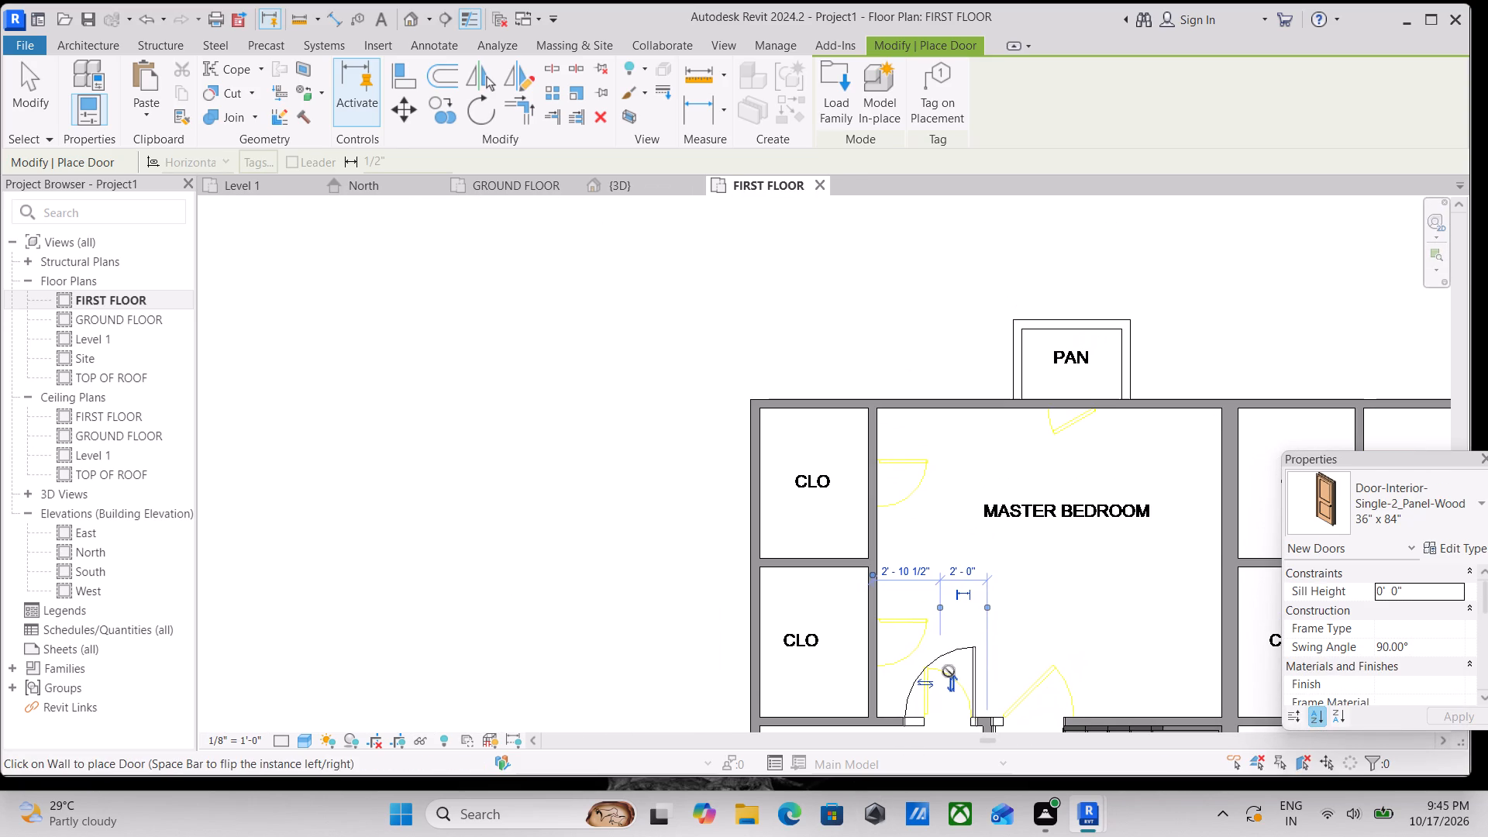